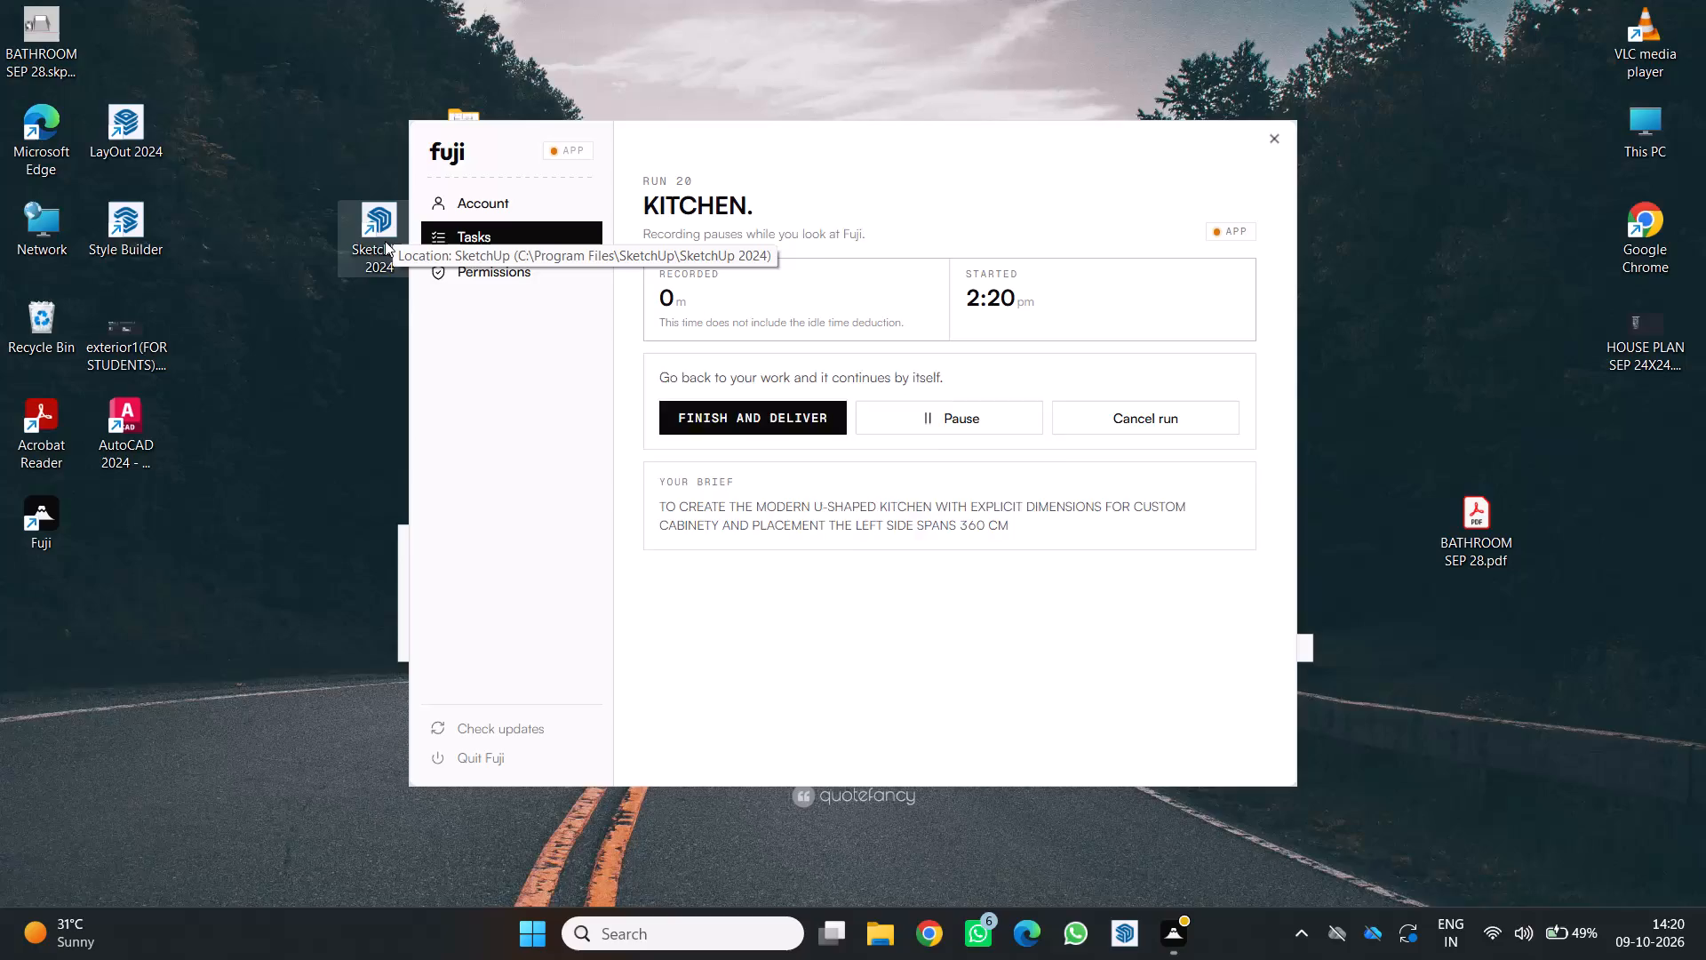
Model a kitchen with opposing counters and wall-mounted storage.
Launch SketchUp 2024 and dismiss its welcome window.
click(378, 239)
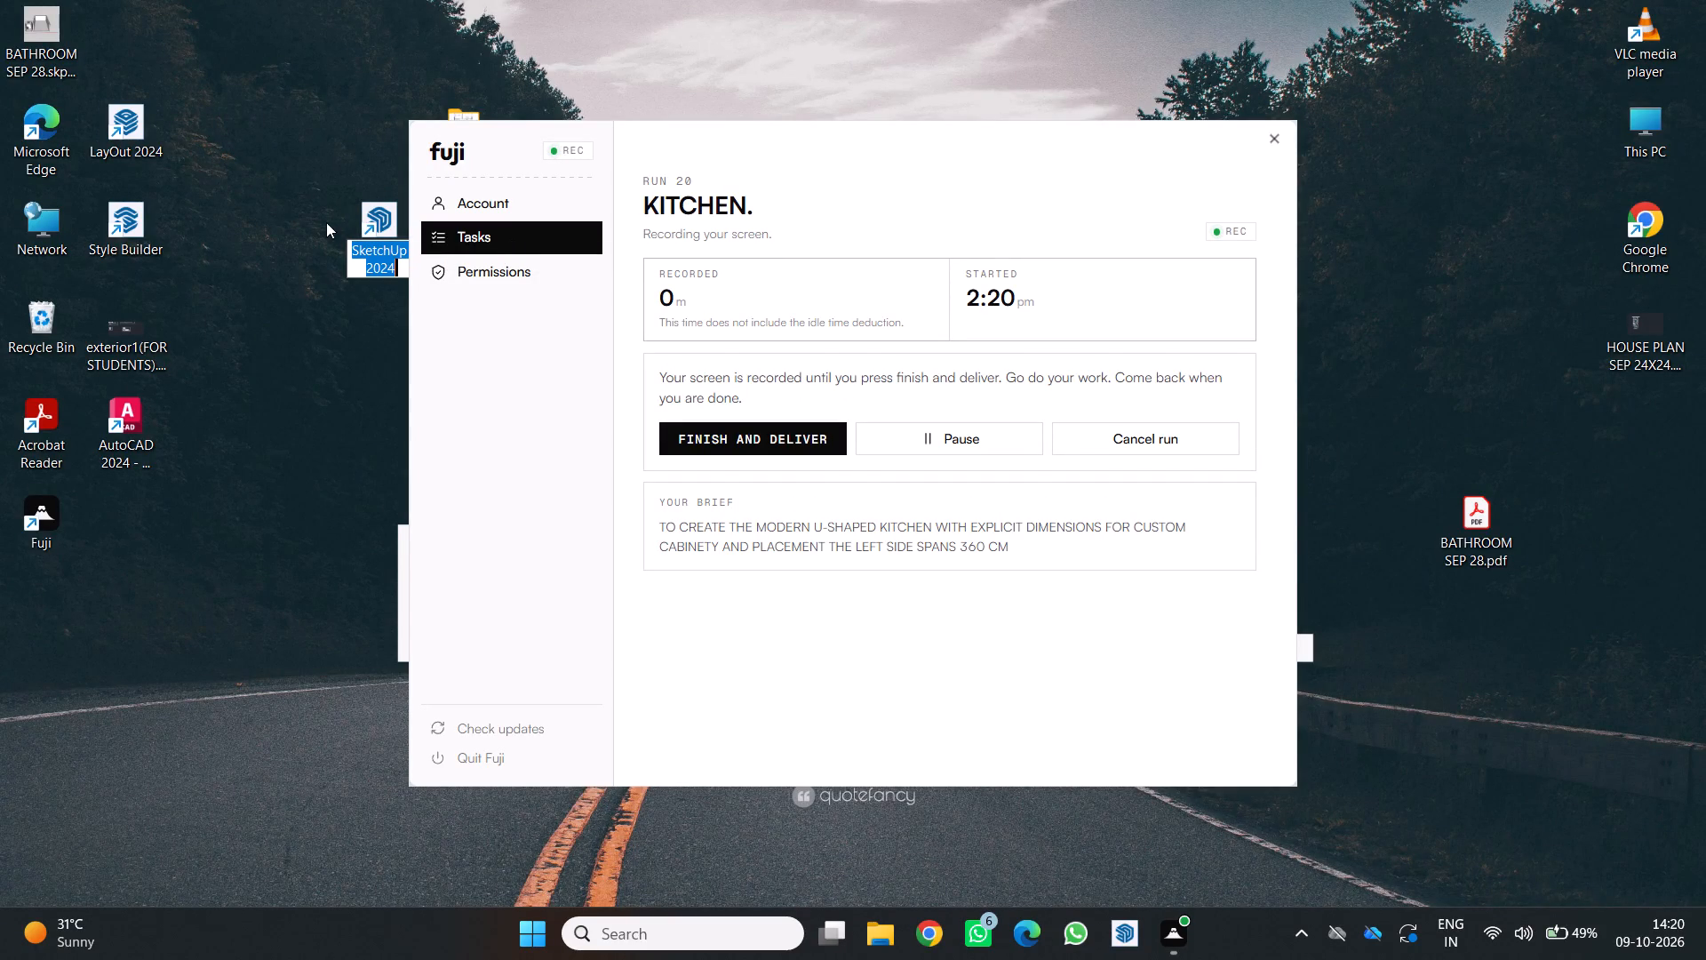
click(1123, 930)
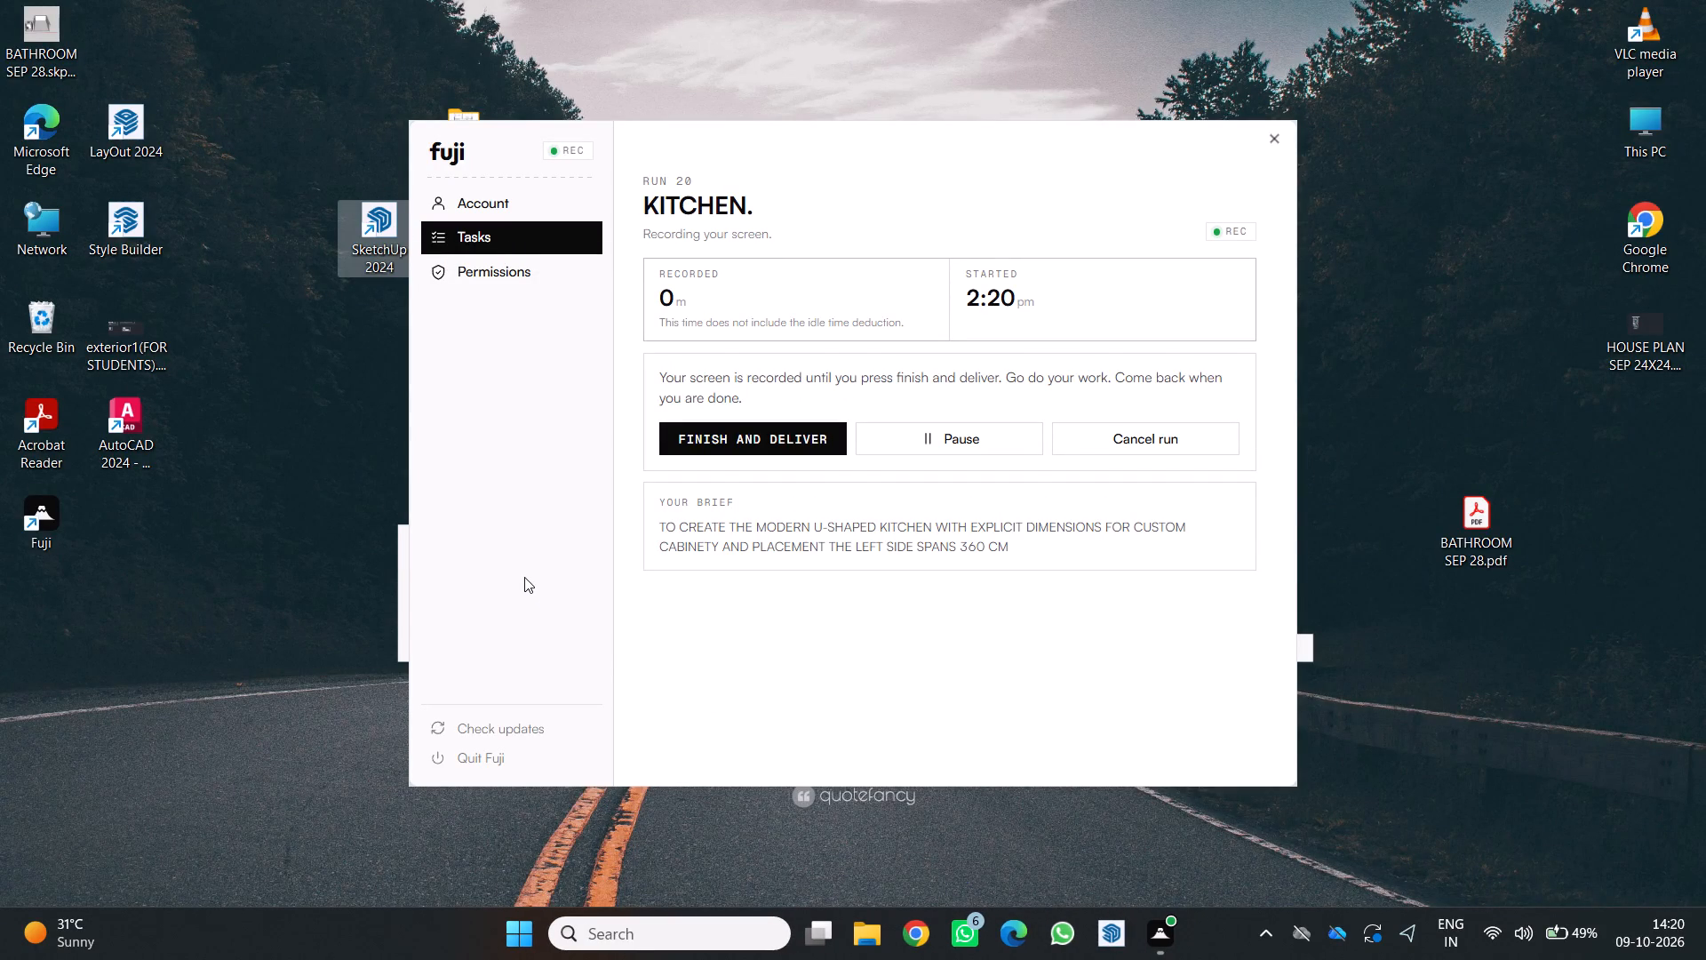
click(1114, 940)
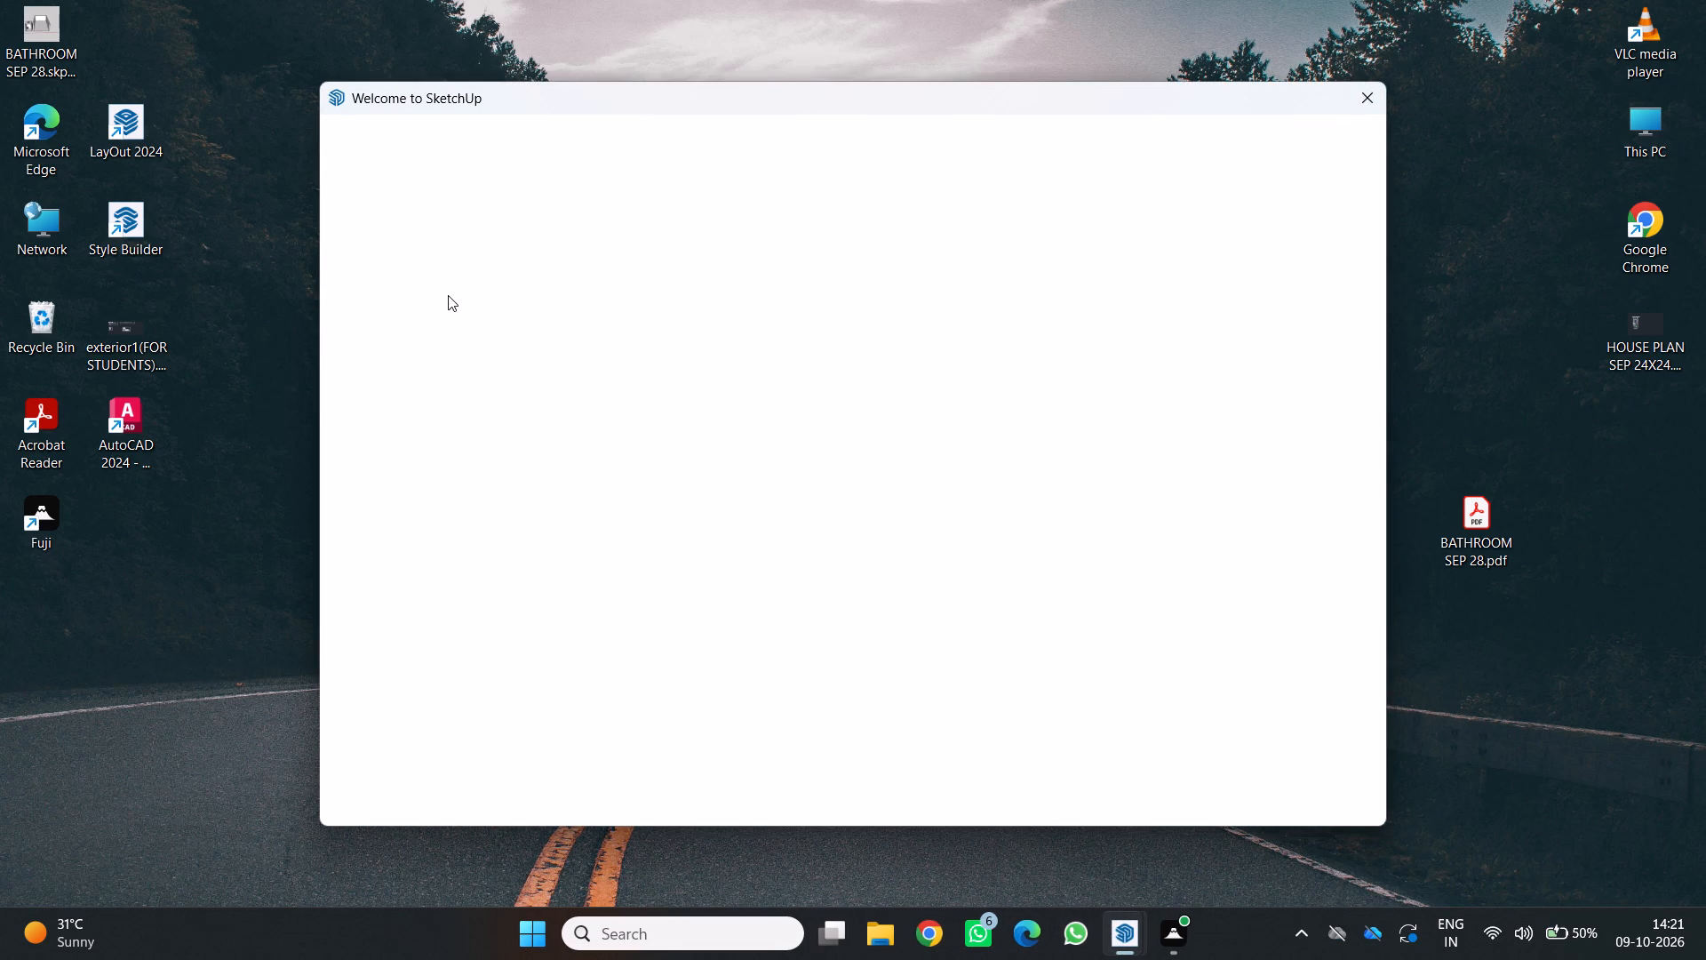
click(1366, 92)
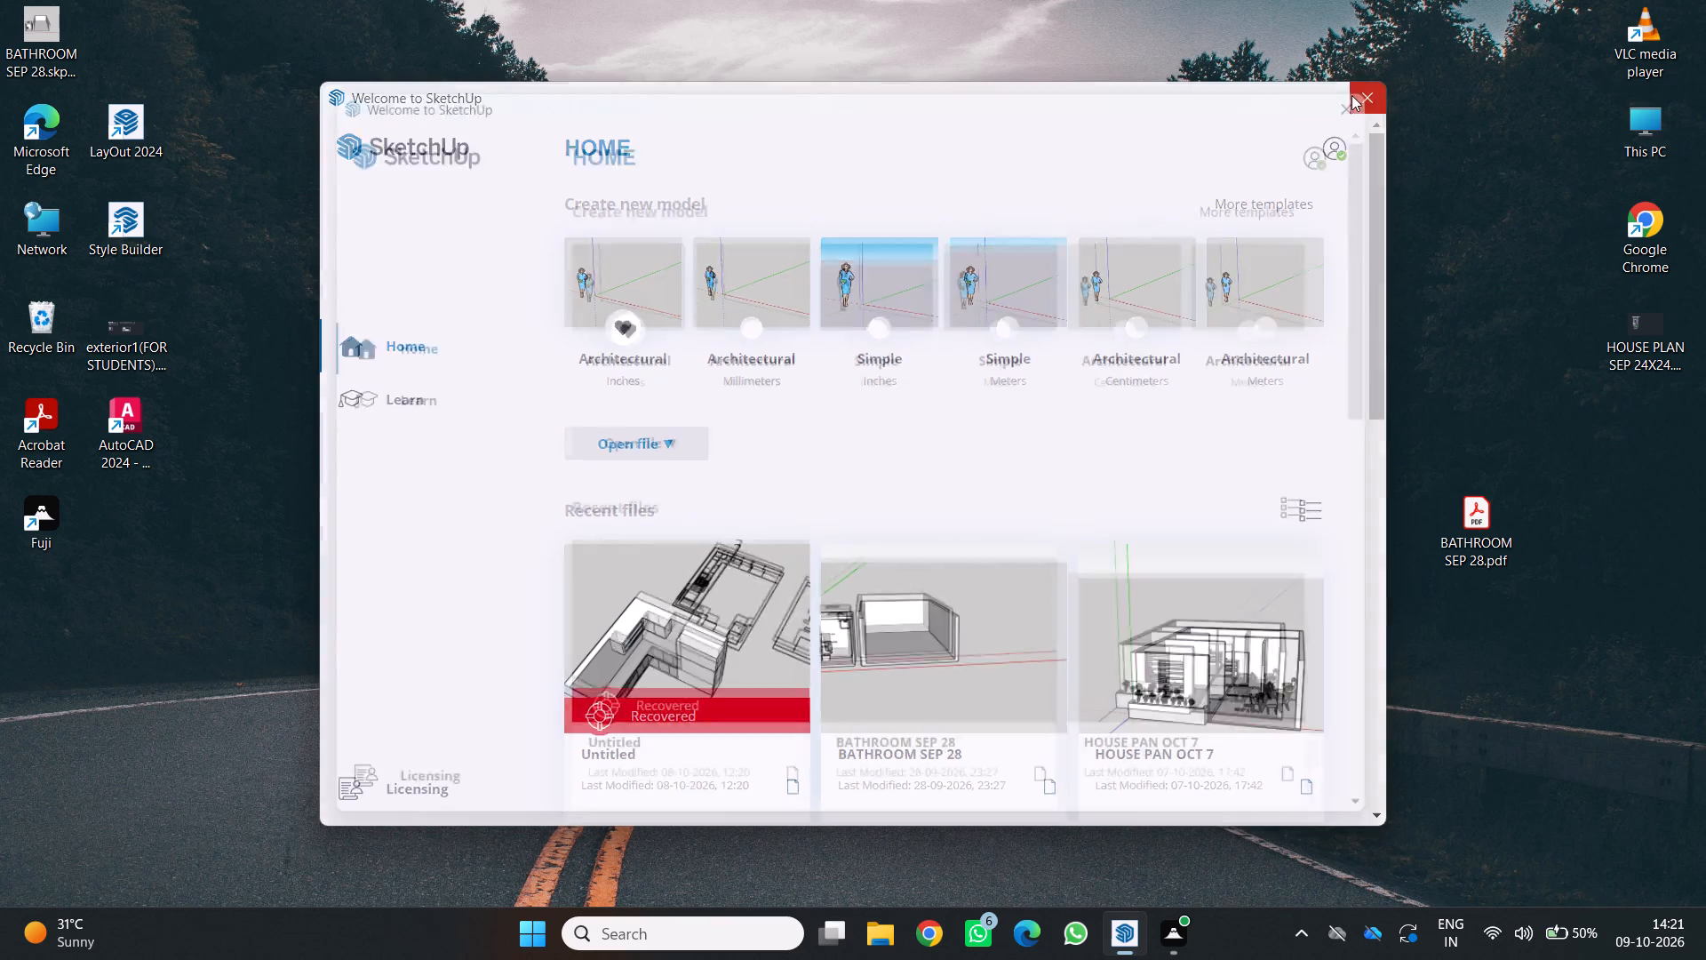
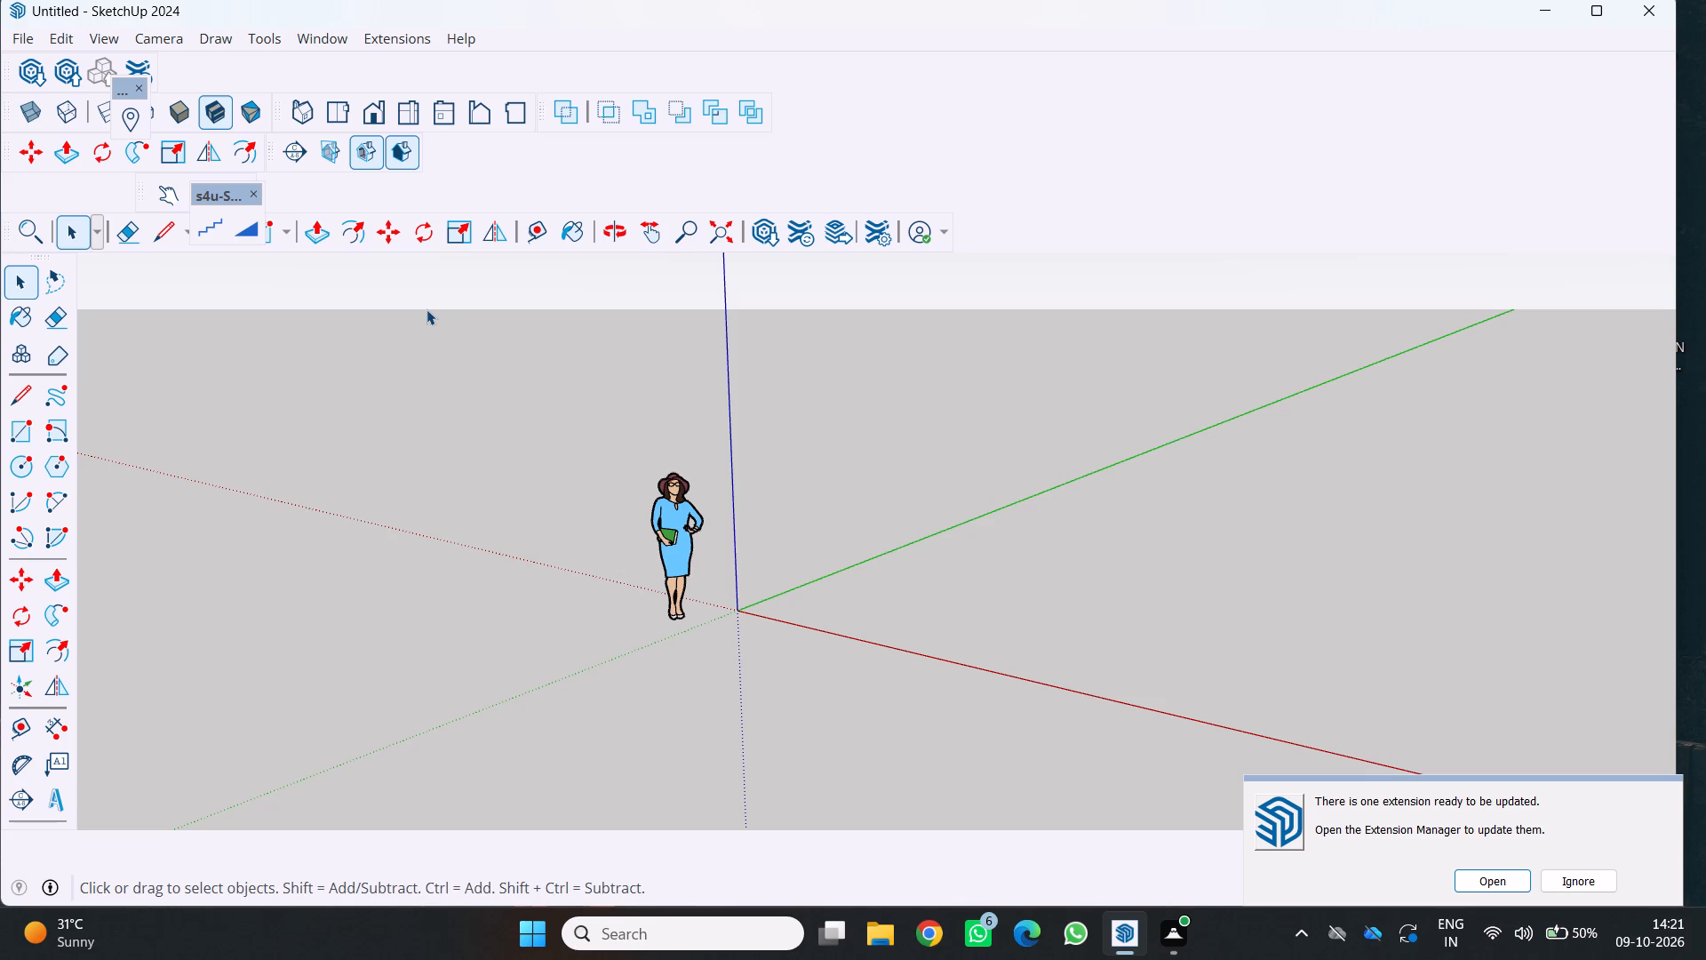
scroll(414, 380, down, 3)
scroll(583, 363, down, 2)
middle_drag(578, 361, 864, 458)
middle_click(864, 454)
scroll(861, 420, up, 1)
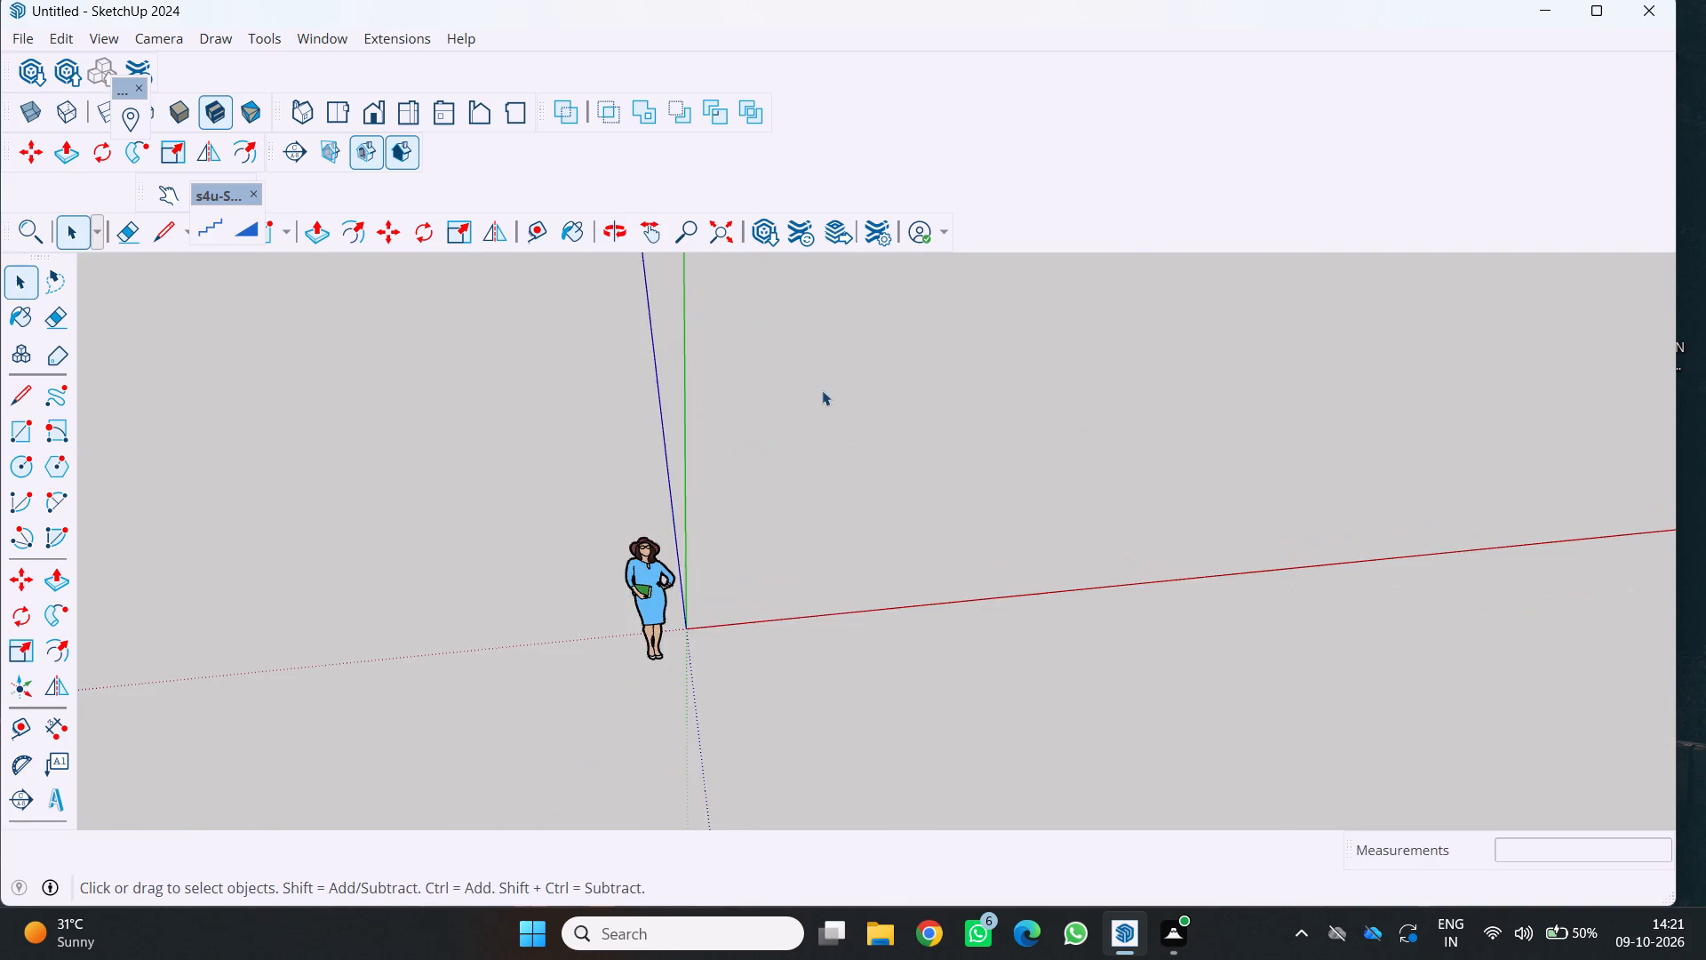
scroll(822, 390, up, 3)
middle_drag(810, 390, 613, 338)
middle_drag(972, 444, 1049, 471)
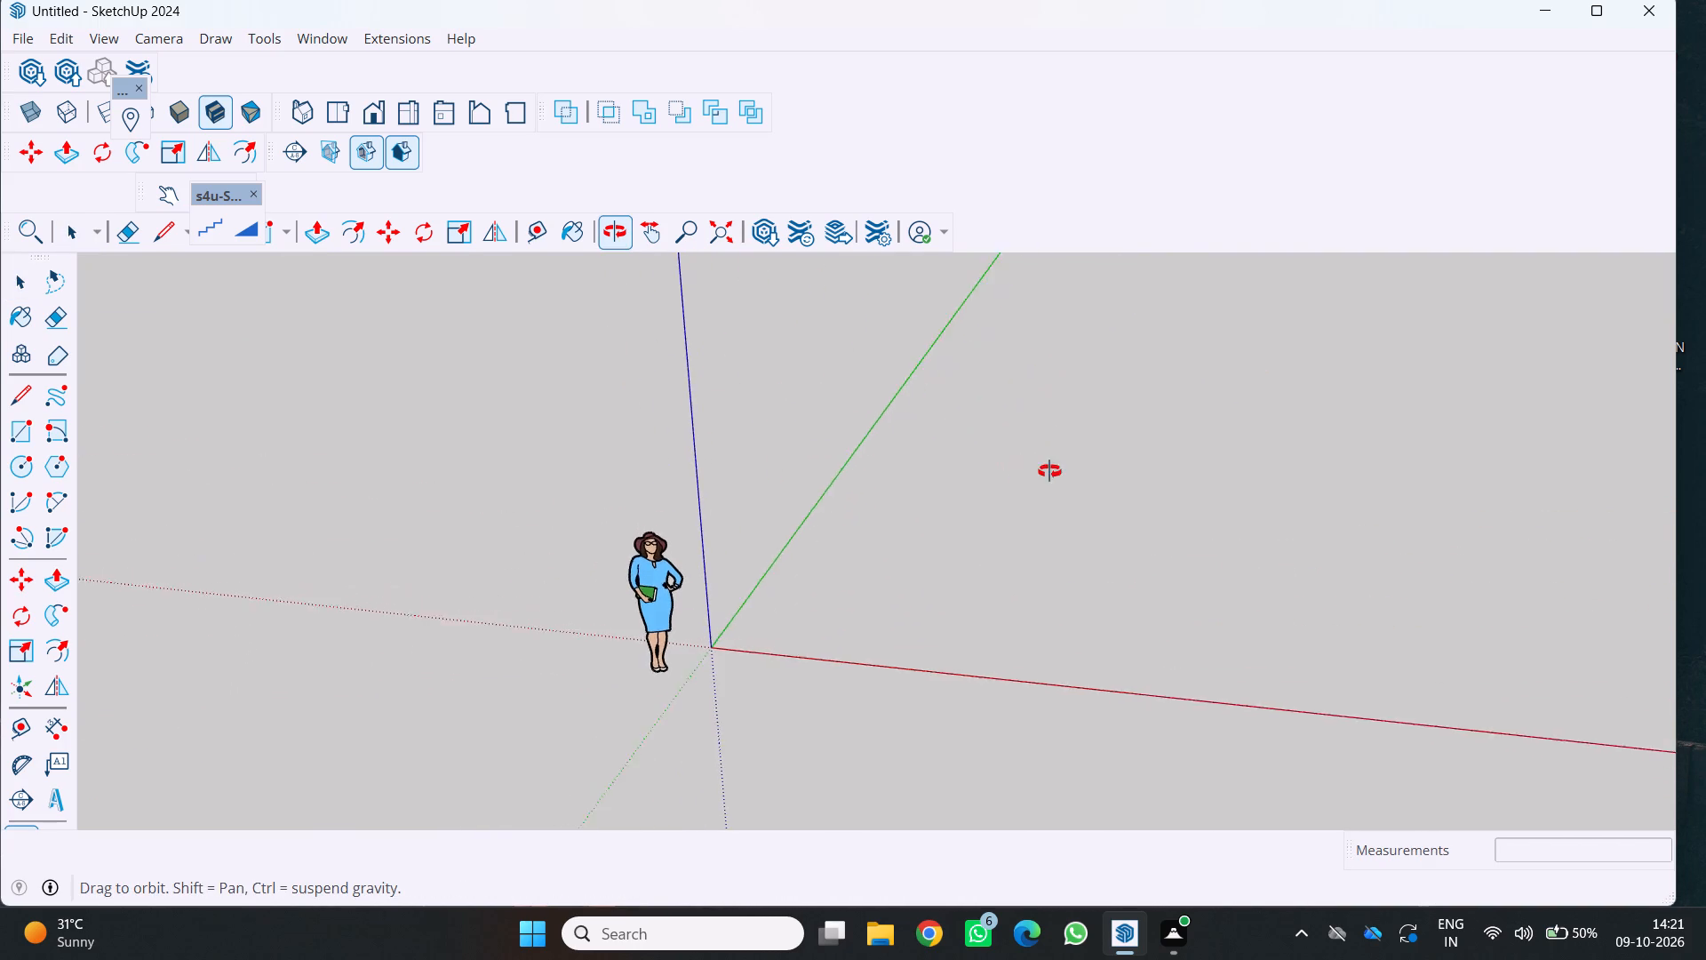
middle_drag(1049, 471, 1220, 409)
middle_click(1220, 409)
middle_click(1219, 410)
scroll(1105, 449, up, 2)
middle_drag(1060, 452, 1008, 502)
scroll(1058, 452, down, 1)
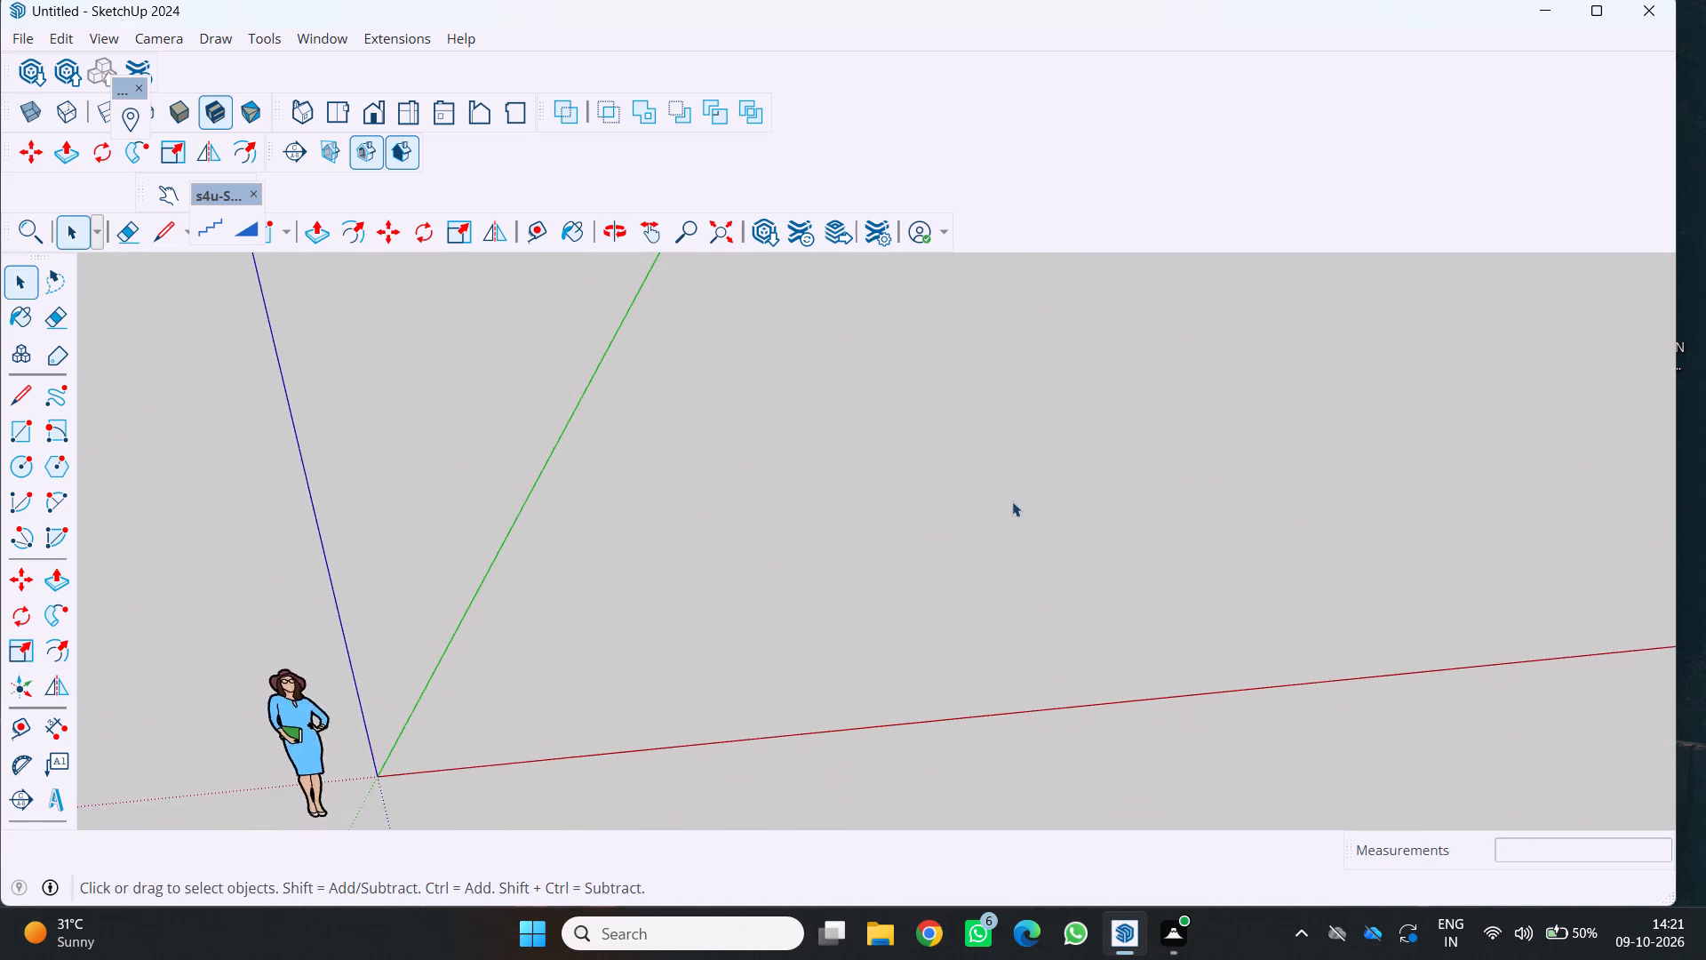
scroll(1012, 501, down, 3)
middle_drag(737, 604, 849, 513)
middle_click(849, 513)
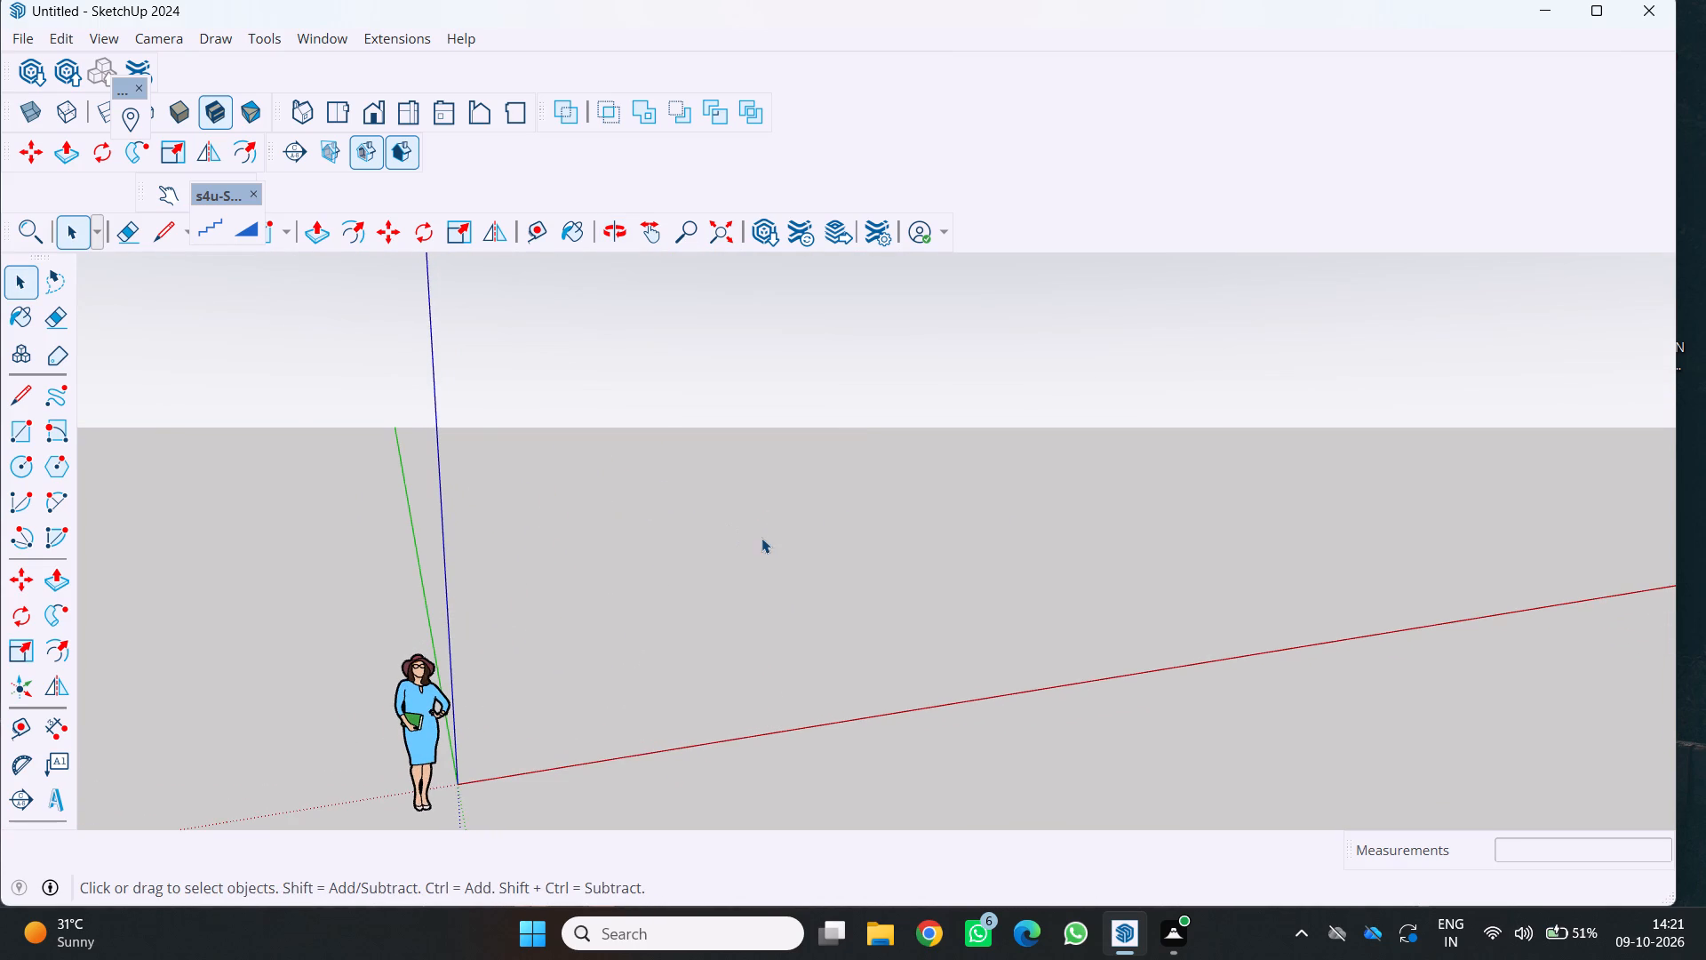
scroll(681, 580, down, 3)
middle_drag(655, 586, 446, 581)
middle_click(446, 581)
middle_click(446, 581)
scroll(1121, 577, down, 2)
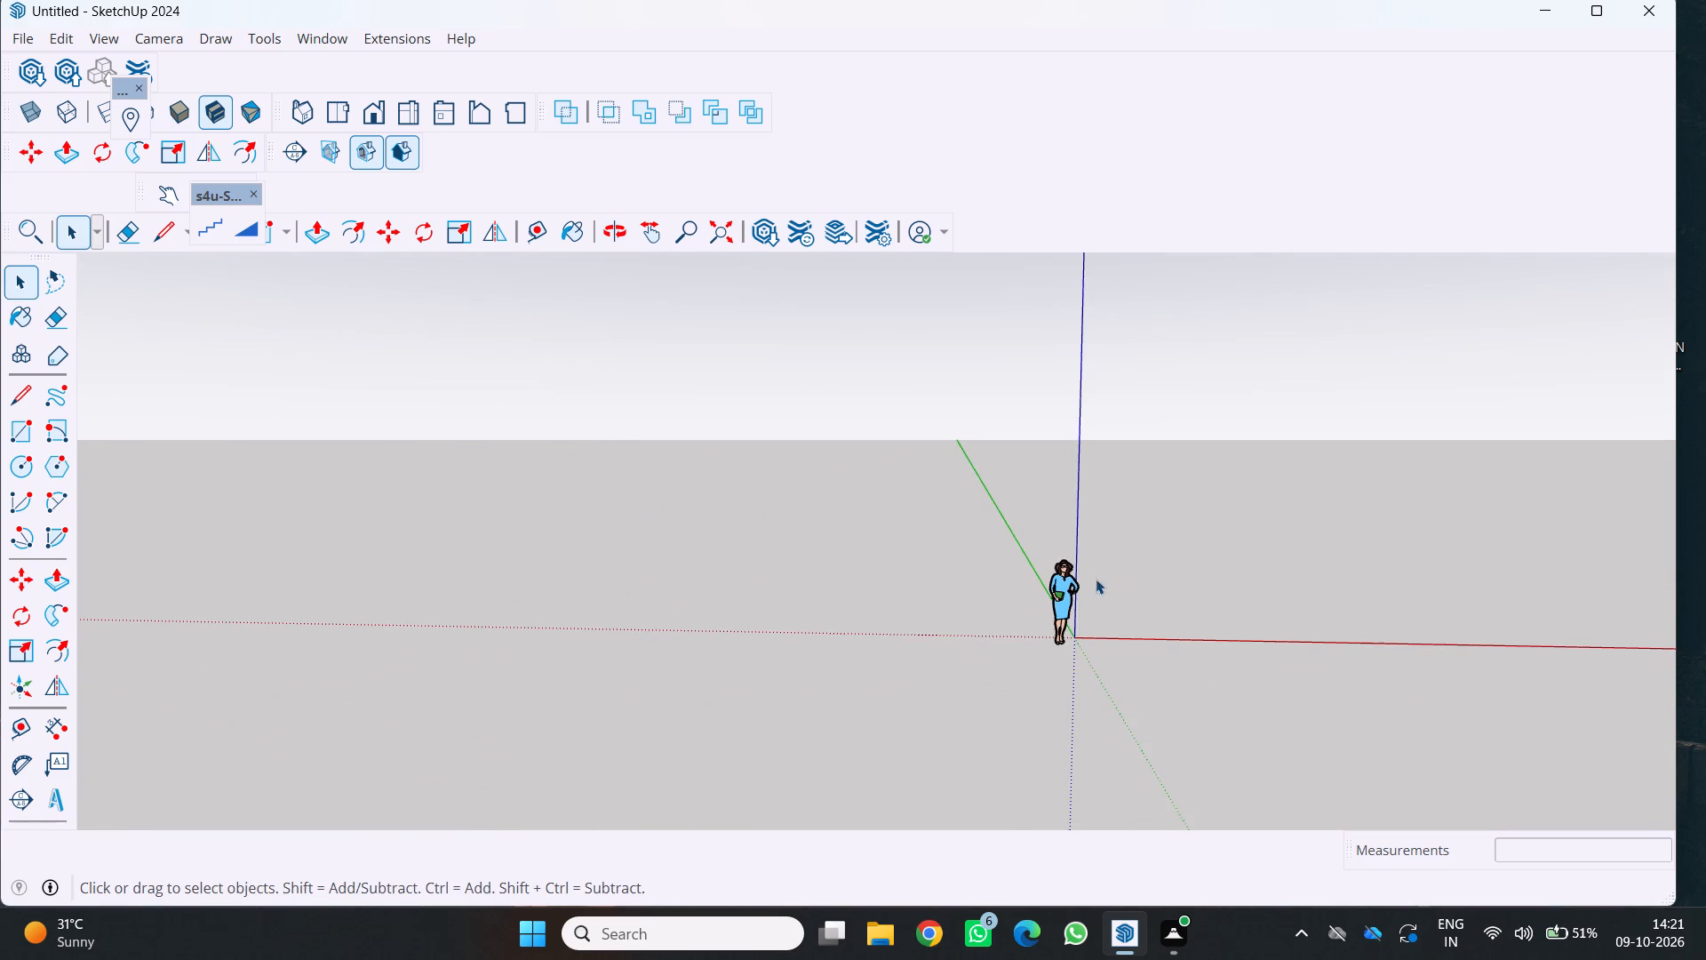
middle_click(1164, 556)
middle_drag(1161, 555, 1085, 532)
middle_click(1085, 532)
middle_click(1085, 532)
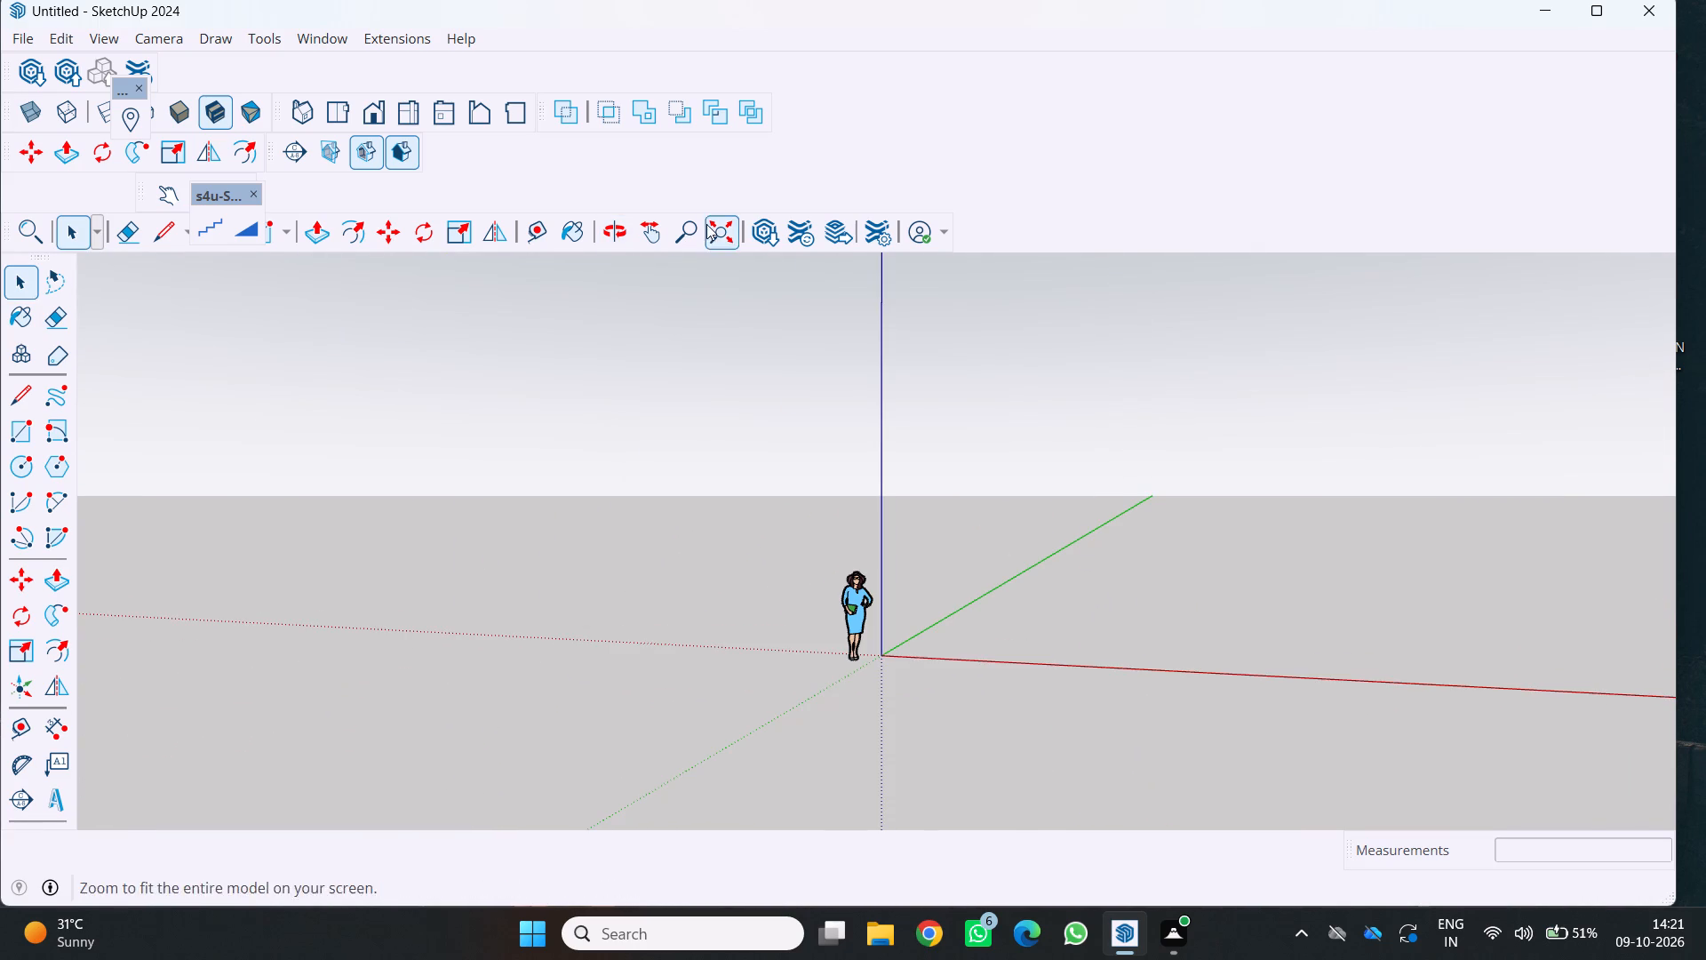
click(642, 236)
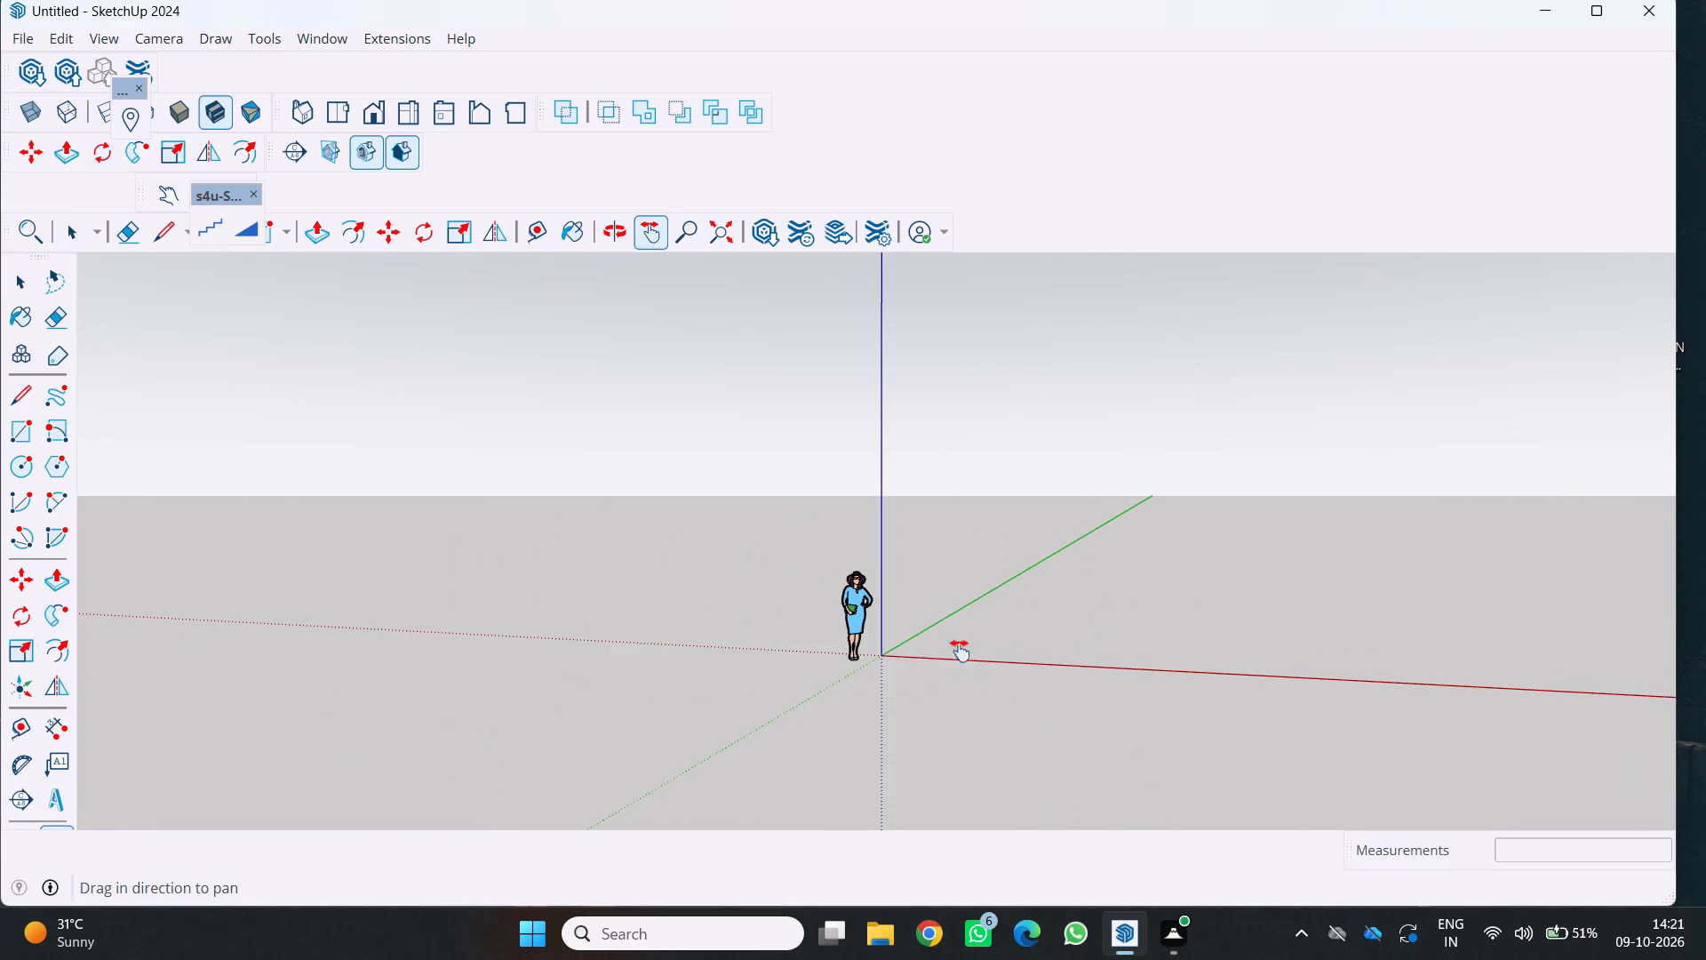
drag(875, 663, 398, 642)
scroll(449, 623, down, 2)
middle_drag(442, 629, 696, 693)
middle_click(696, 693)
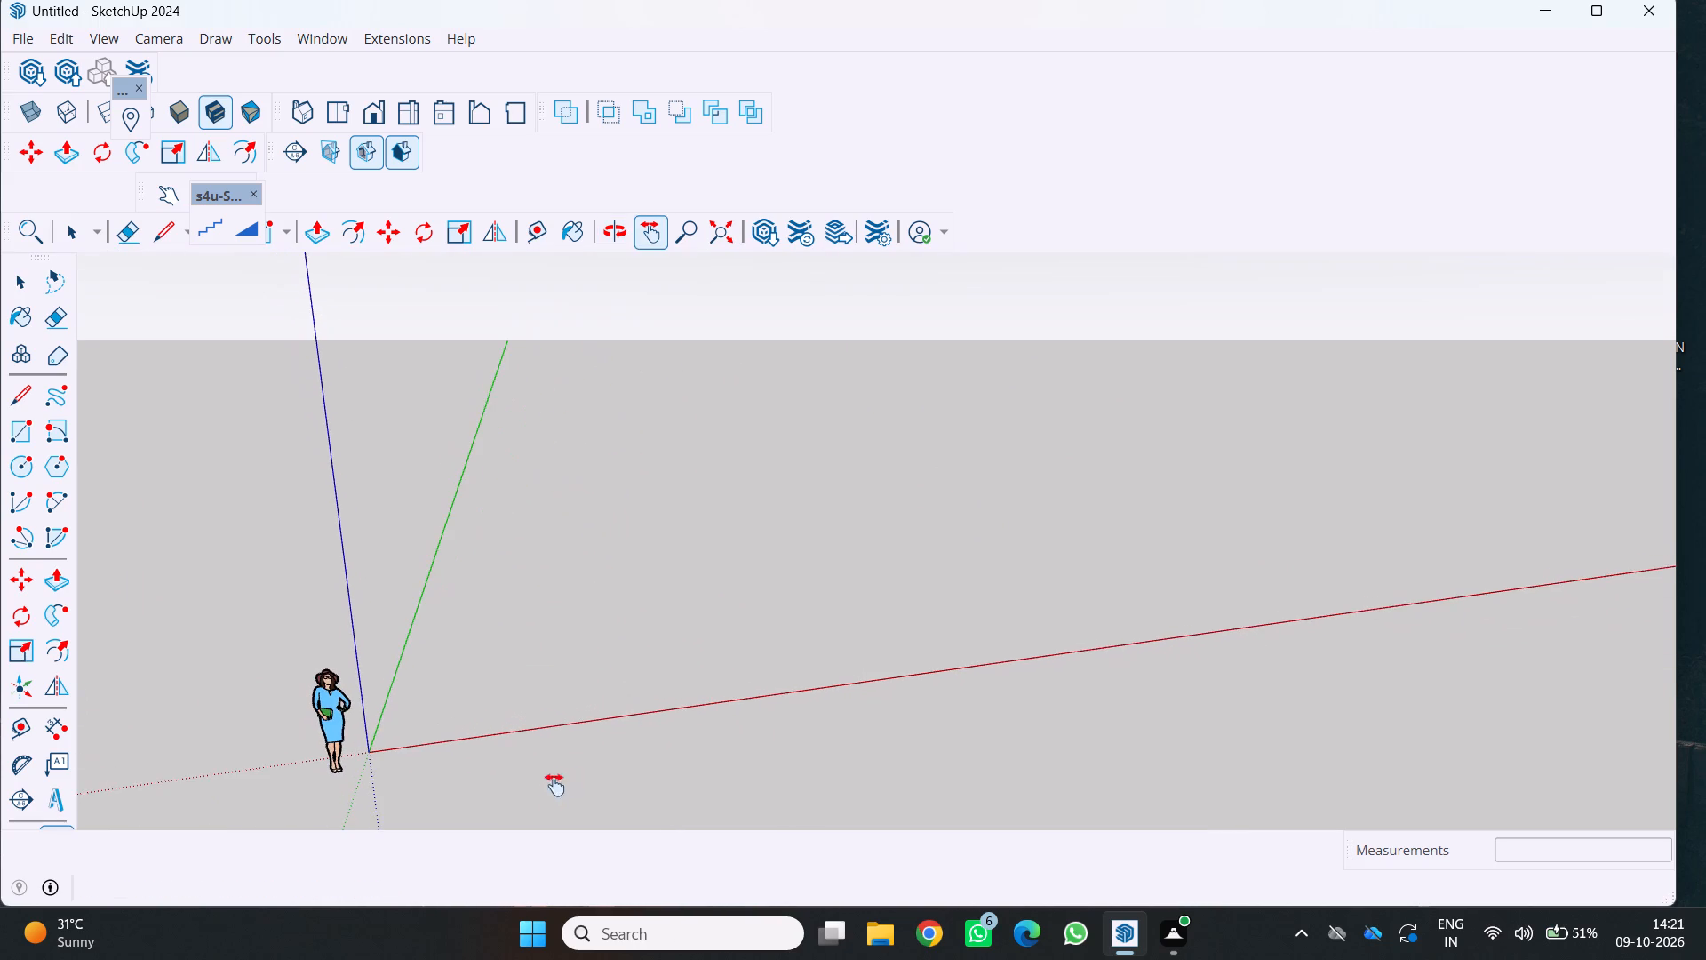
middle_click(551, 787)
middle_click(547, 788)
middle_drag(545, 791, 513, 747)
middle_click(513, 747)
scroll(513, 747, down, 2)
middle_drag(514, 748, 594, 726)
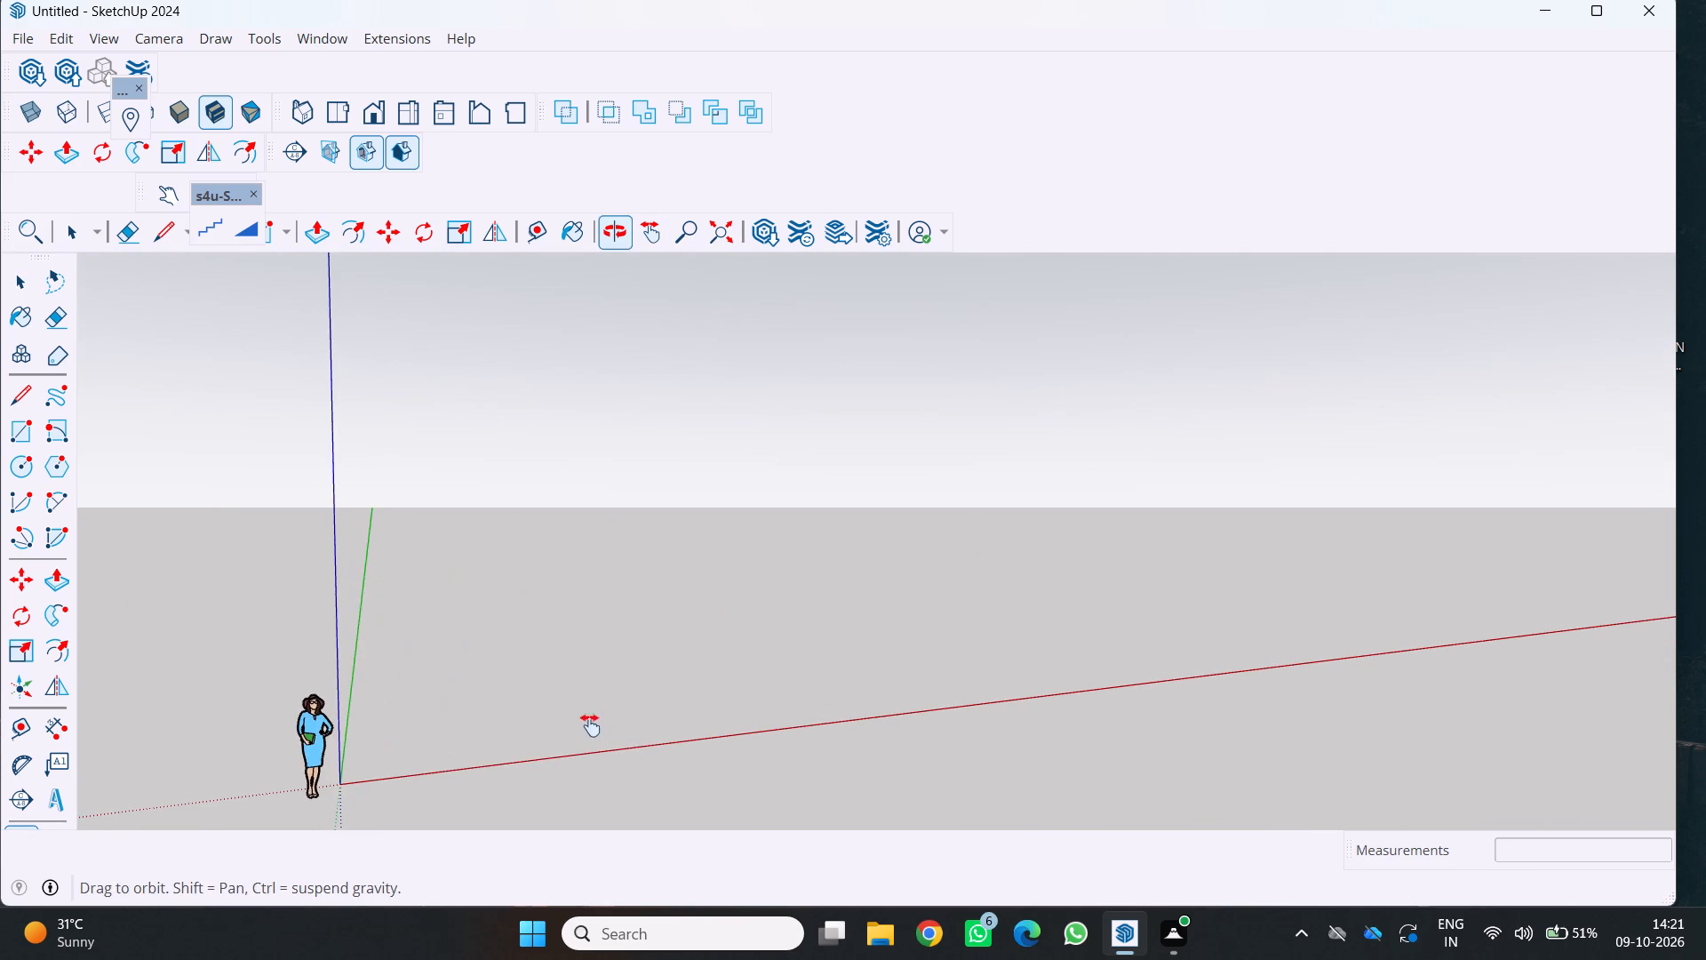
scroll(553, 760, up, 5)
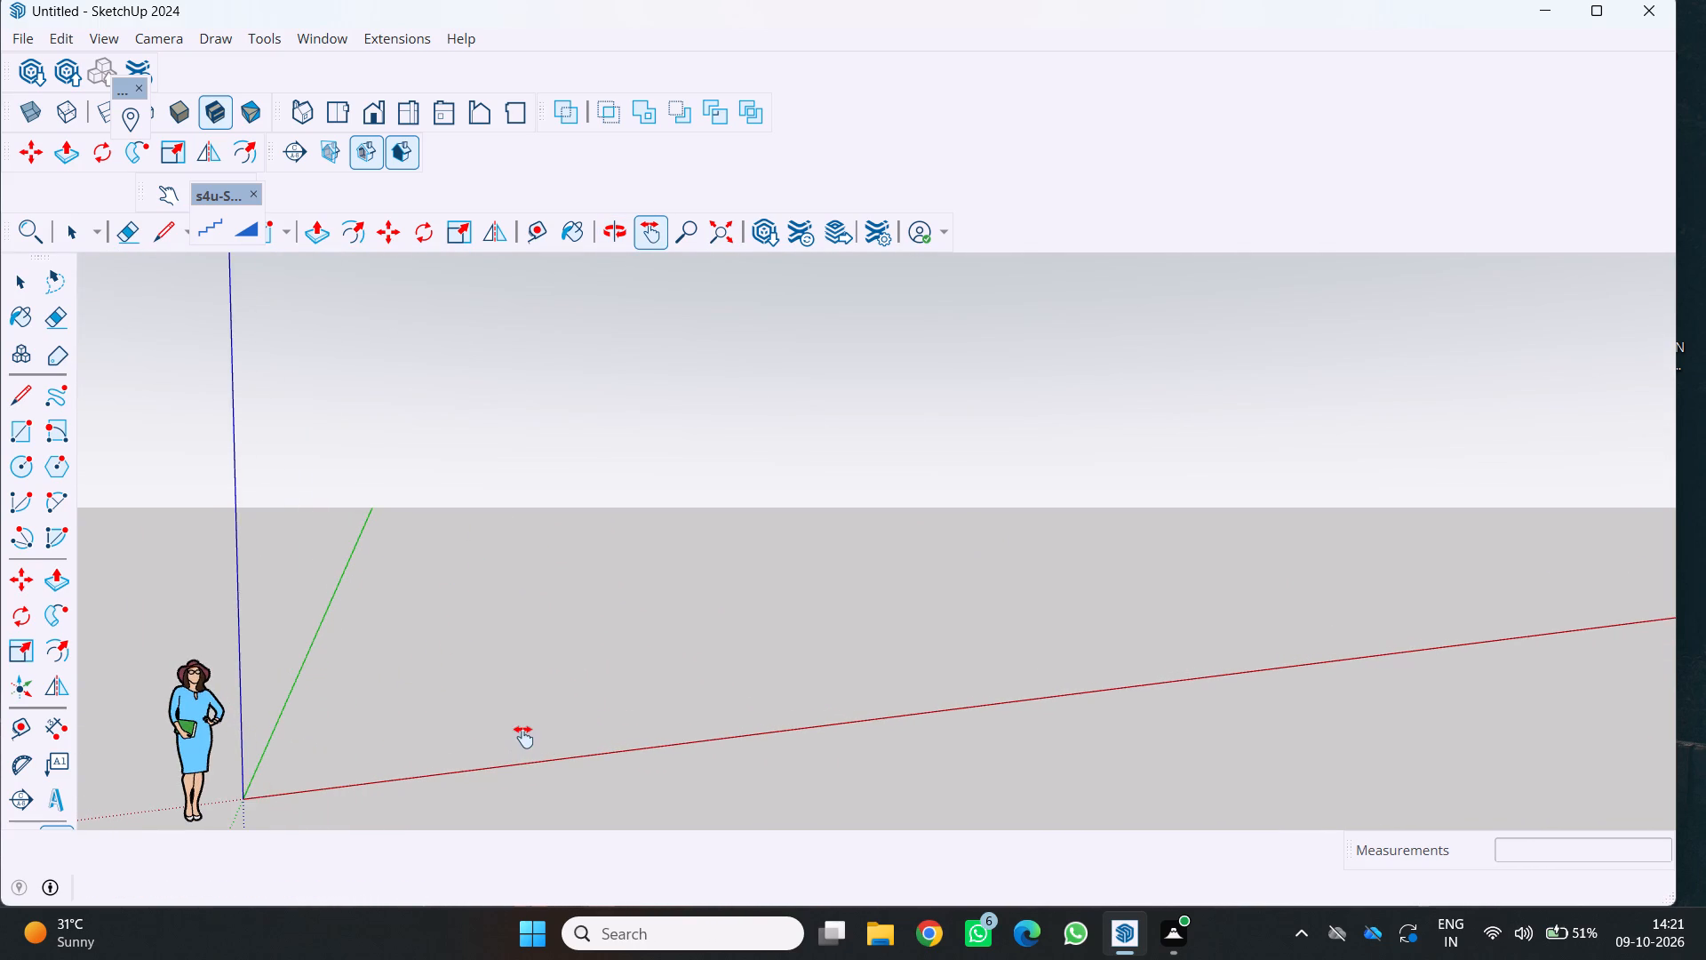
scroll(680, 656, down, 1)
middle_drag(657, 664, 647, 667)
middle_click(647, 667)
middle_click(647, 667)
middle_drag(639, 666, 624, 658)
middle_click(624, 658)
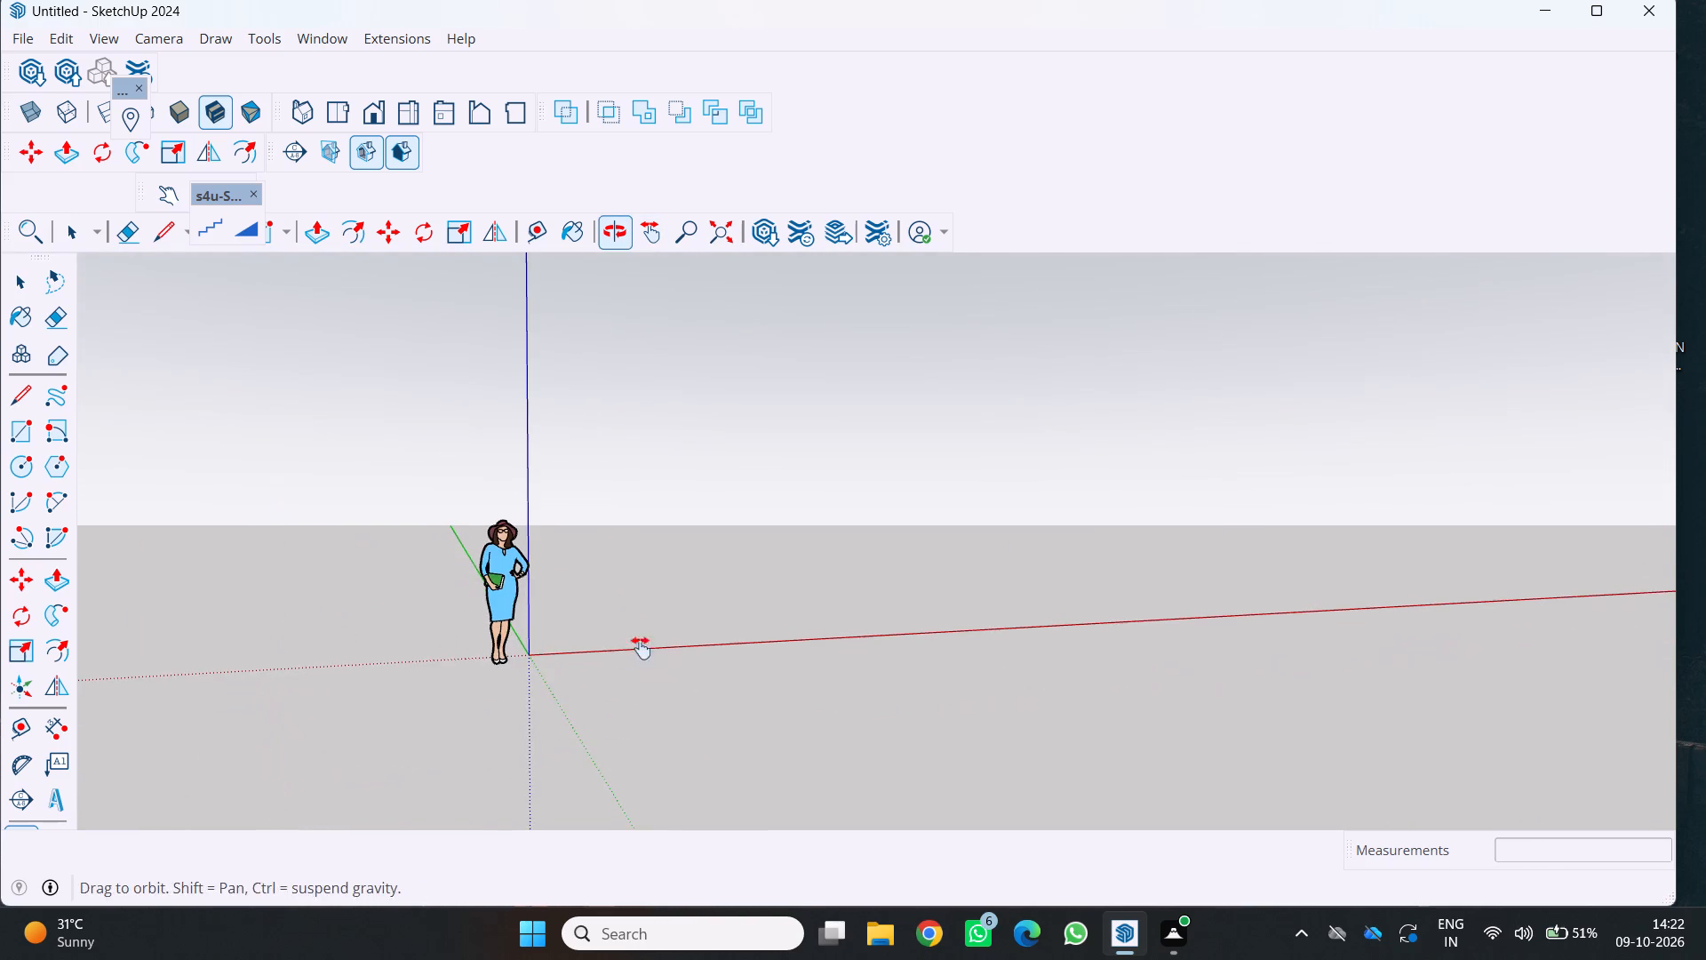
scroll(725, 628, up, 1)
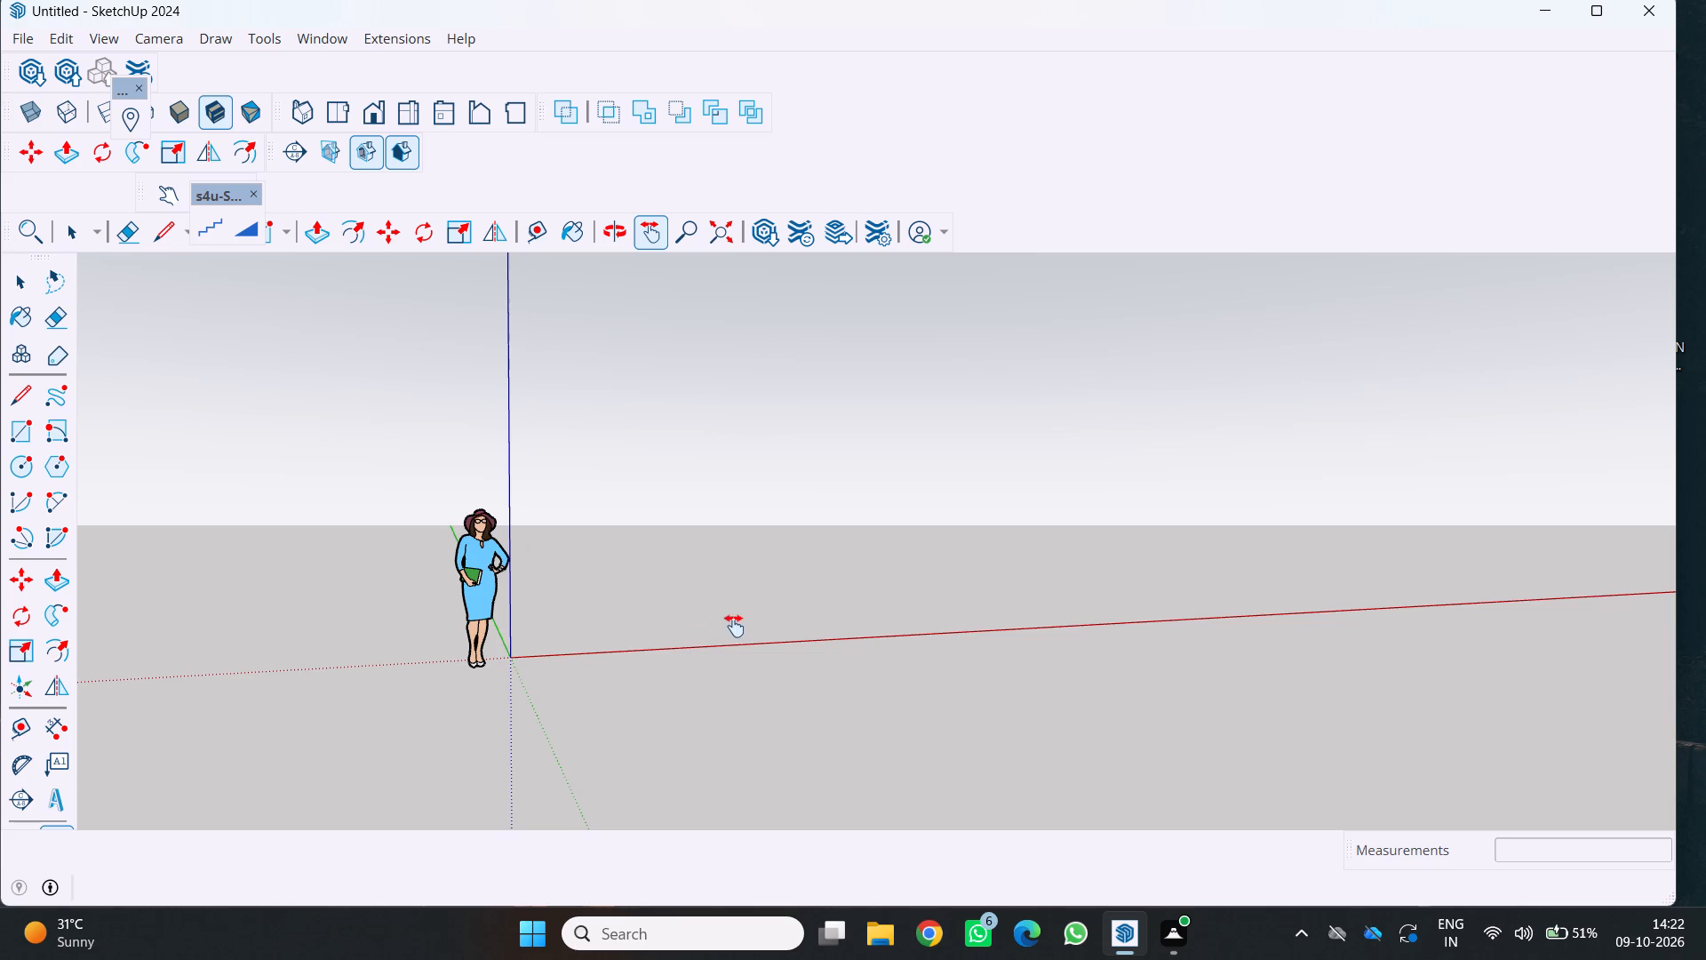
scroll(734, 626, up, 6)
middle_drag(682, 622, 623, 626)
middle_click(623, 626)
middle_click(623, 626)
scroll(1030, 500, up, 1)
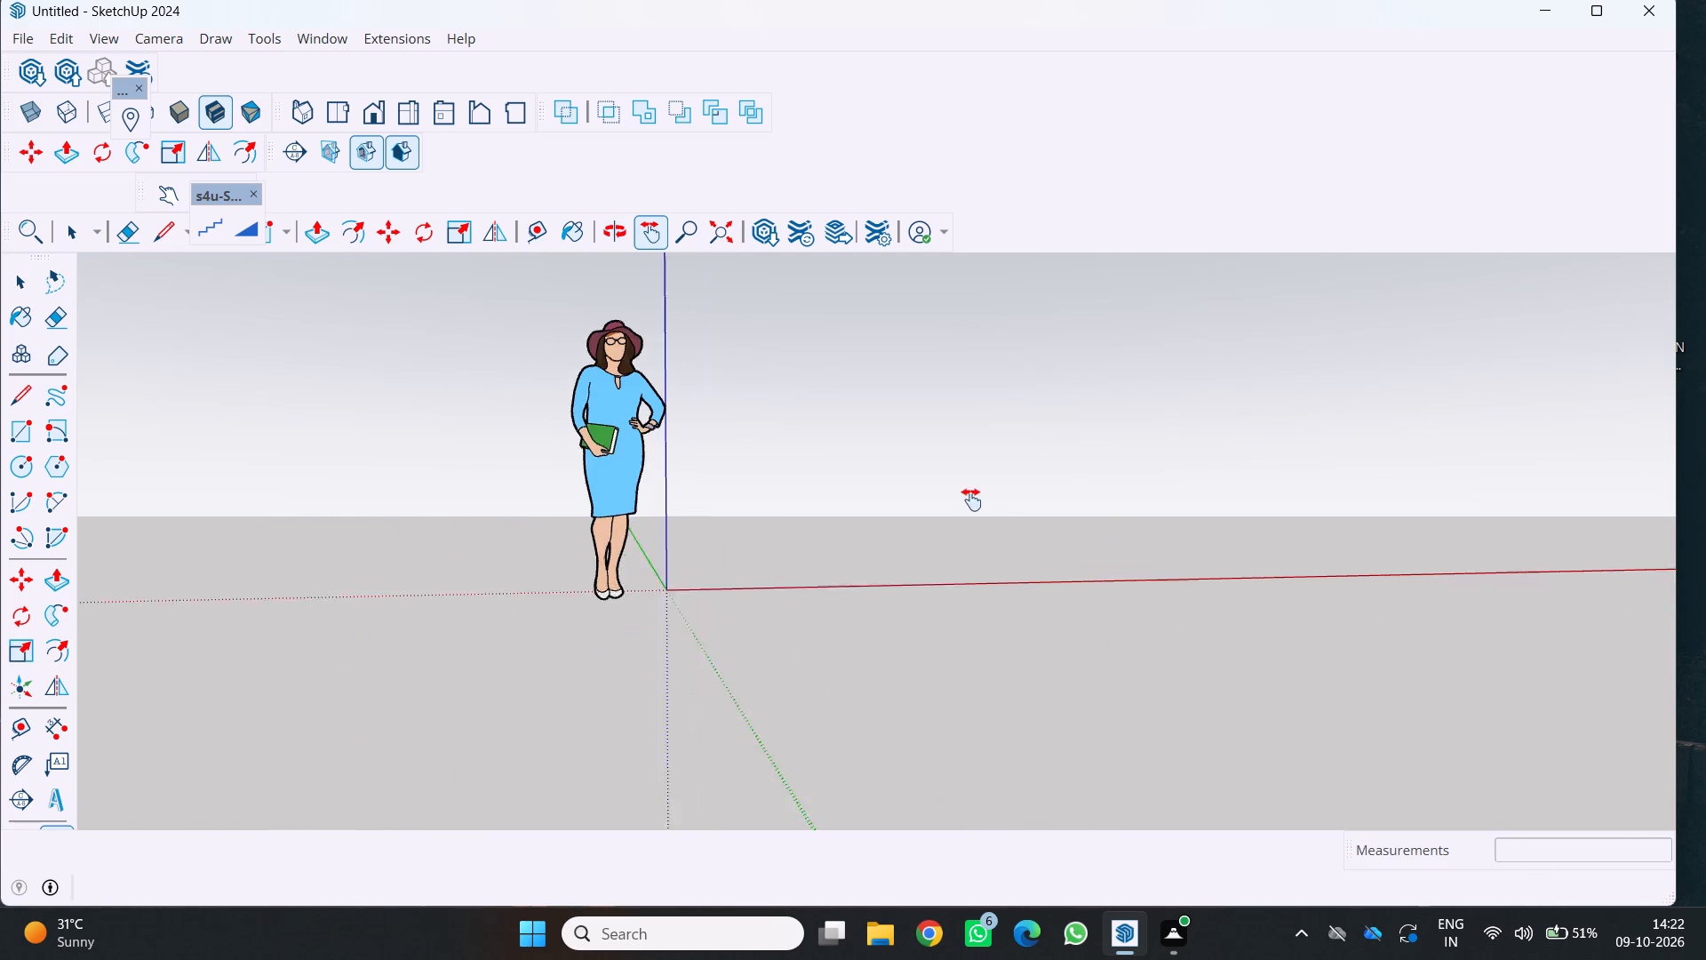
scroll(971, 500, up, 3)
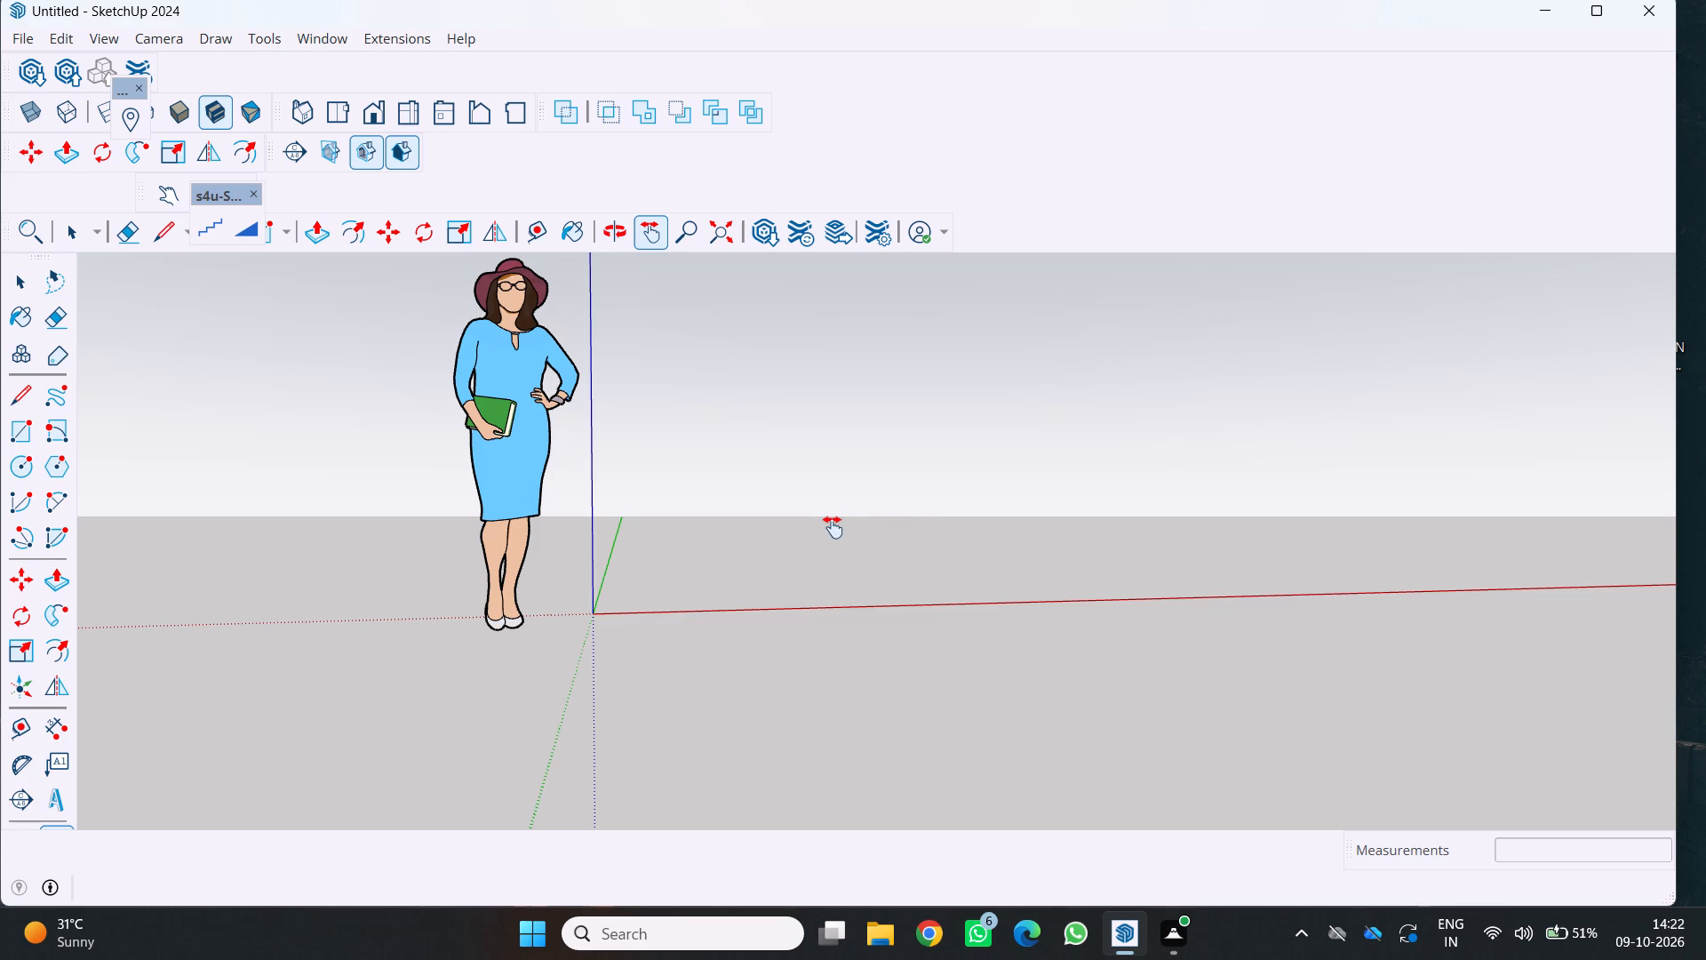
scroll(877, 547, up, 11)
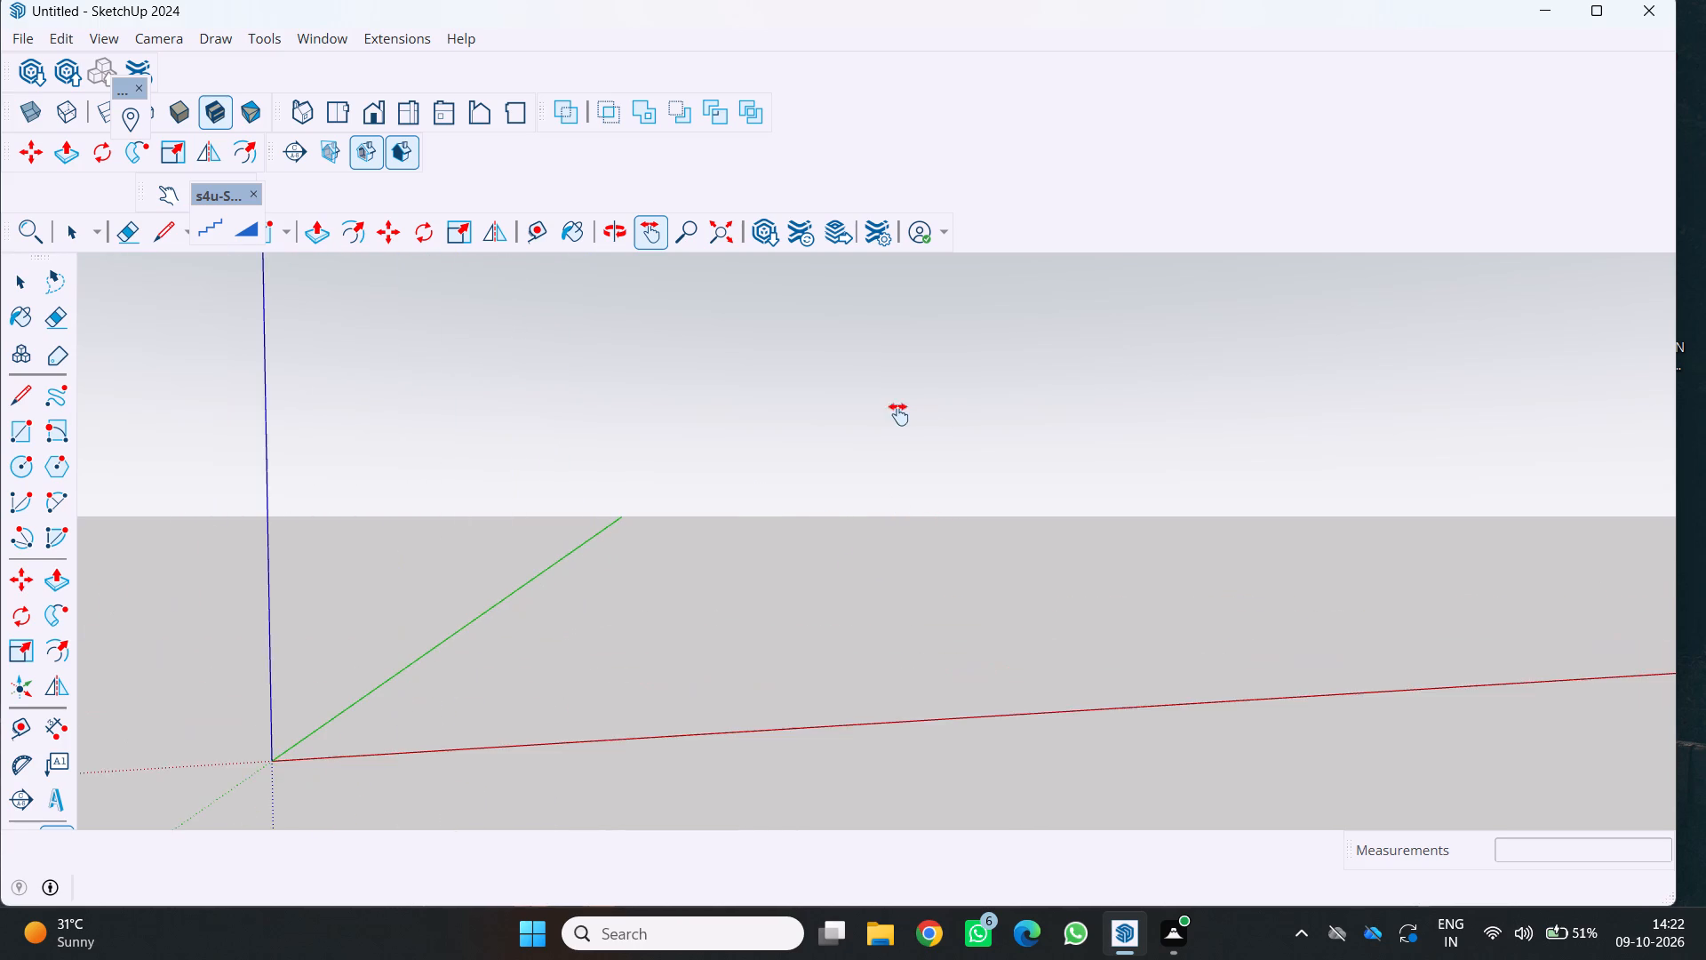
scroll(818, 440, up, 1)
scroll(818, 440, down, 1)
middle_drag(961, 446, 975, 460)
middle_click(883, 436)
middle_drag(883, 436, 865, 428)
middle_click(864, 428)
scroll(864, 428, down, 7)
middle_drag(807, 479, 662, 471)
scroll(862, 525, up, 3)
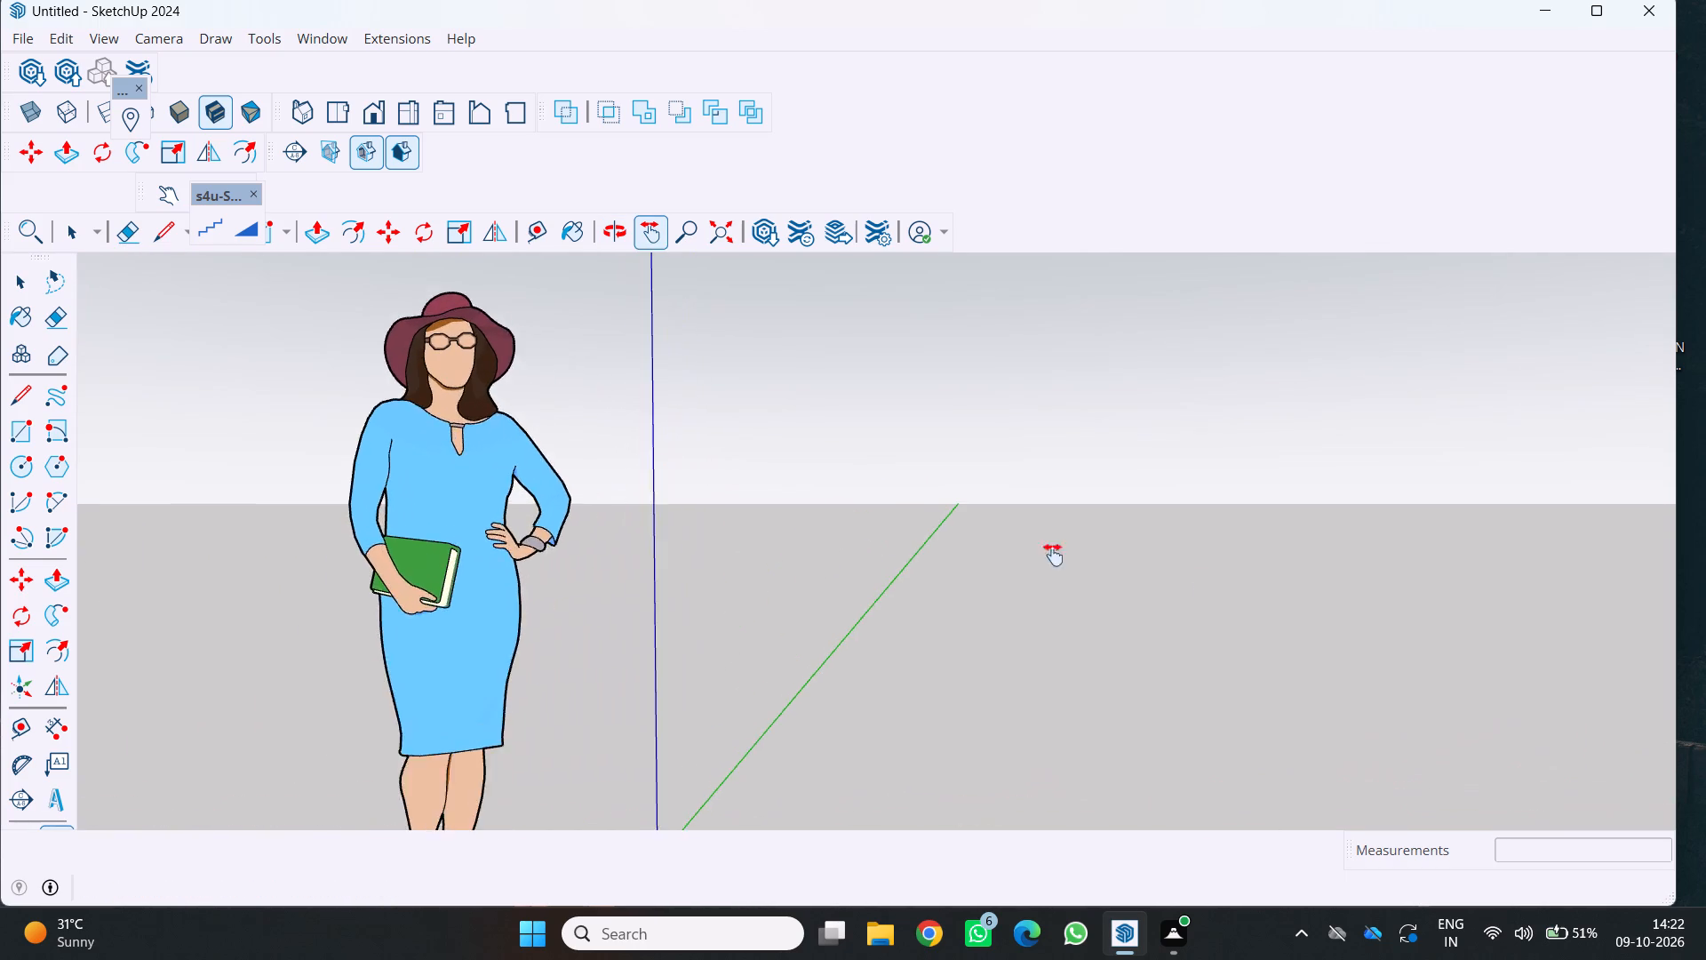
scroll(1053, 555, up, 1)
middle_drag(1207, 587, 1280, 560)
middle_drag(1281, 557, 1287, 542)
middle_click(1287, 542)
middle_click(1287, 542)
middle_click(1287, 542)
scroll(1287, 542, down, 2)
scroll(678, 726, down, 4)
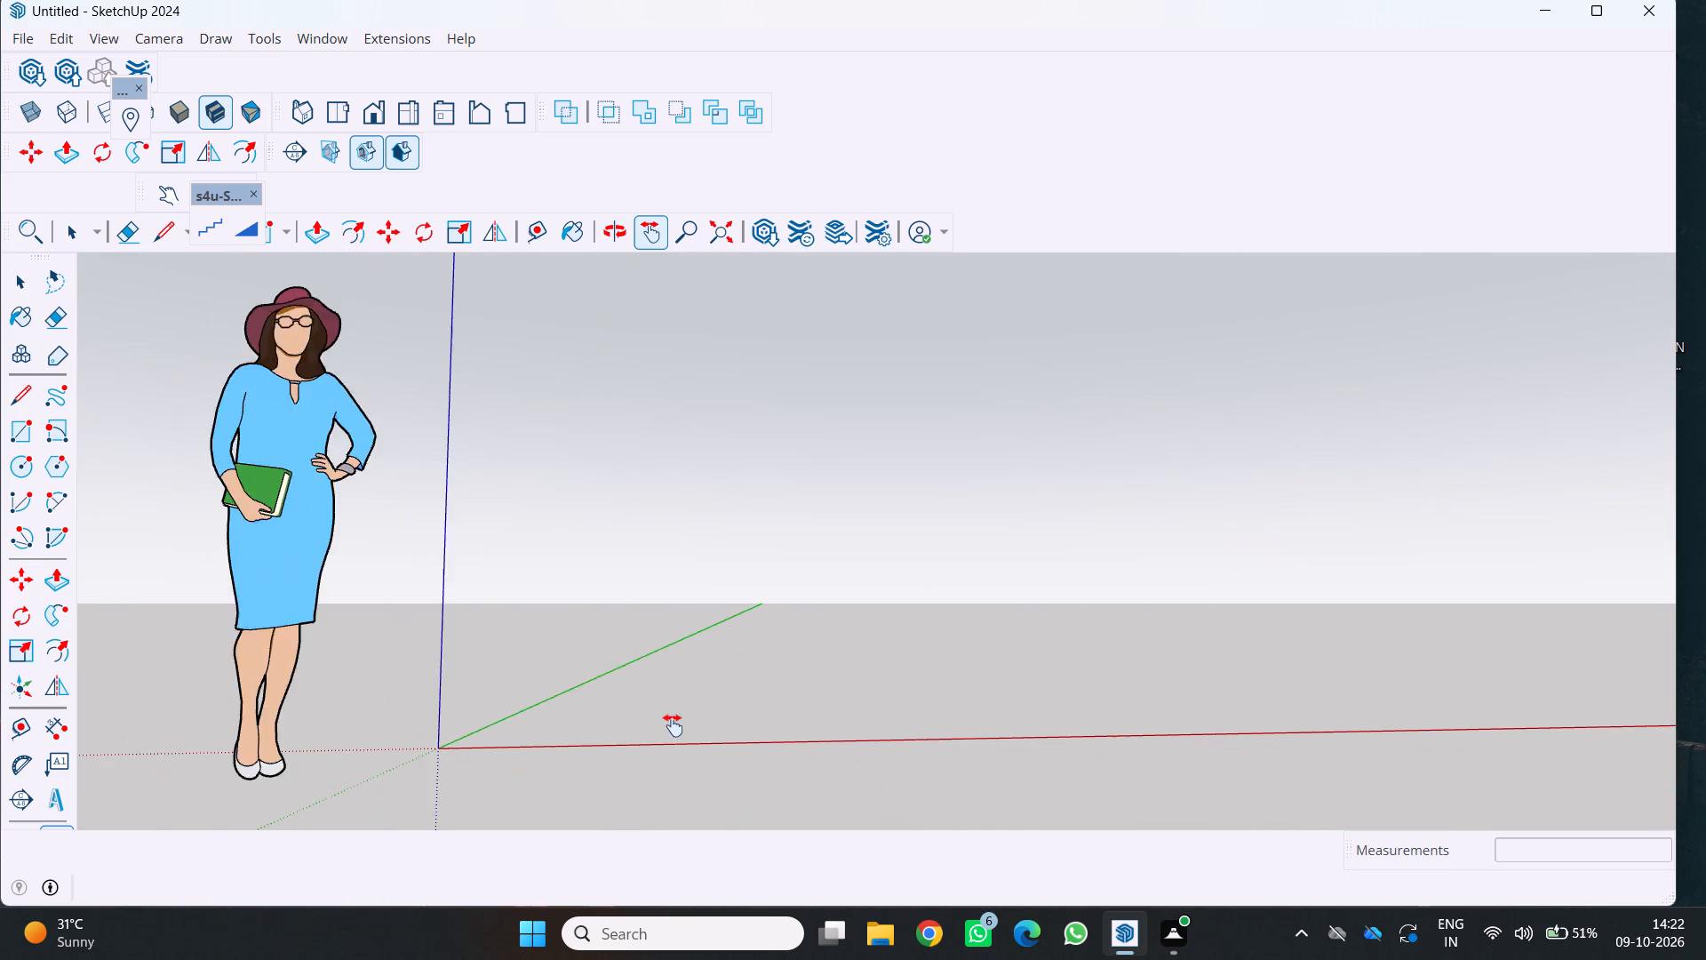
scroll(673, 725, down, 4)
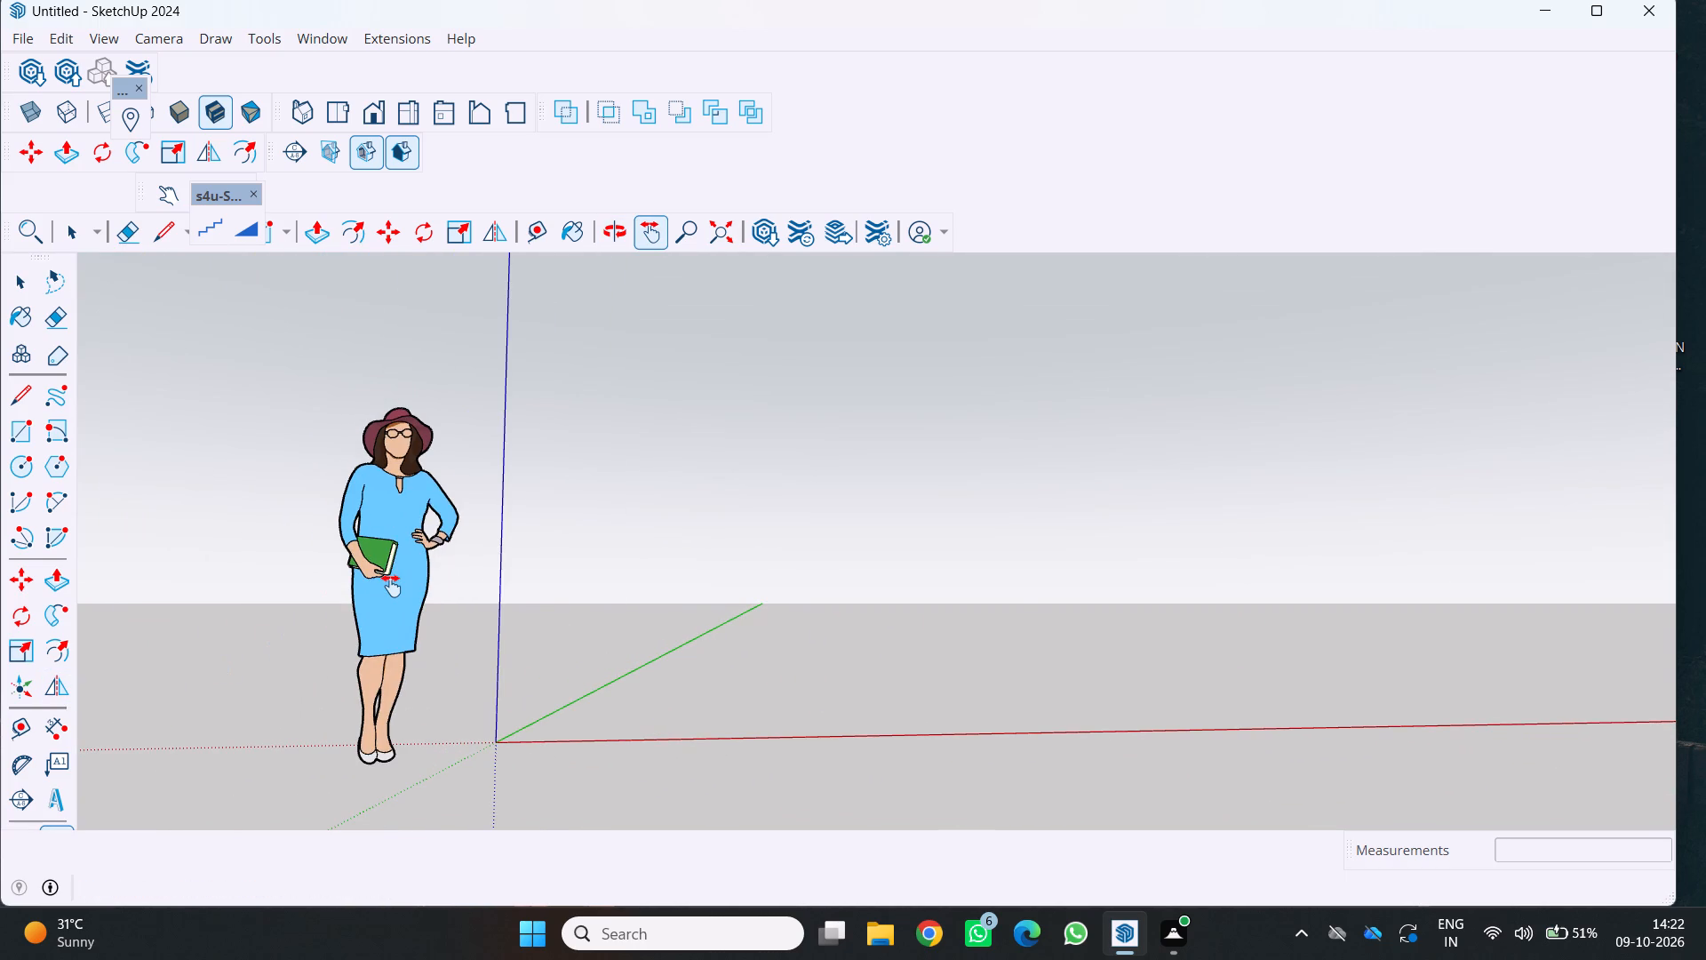
Delete the default standing woman scale figure beside the origin.
key(space)
click(387, 587)
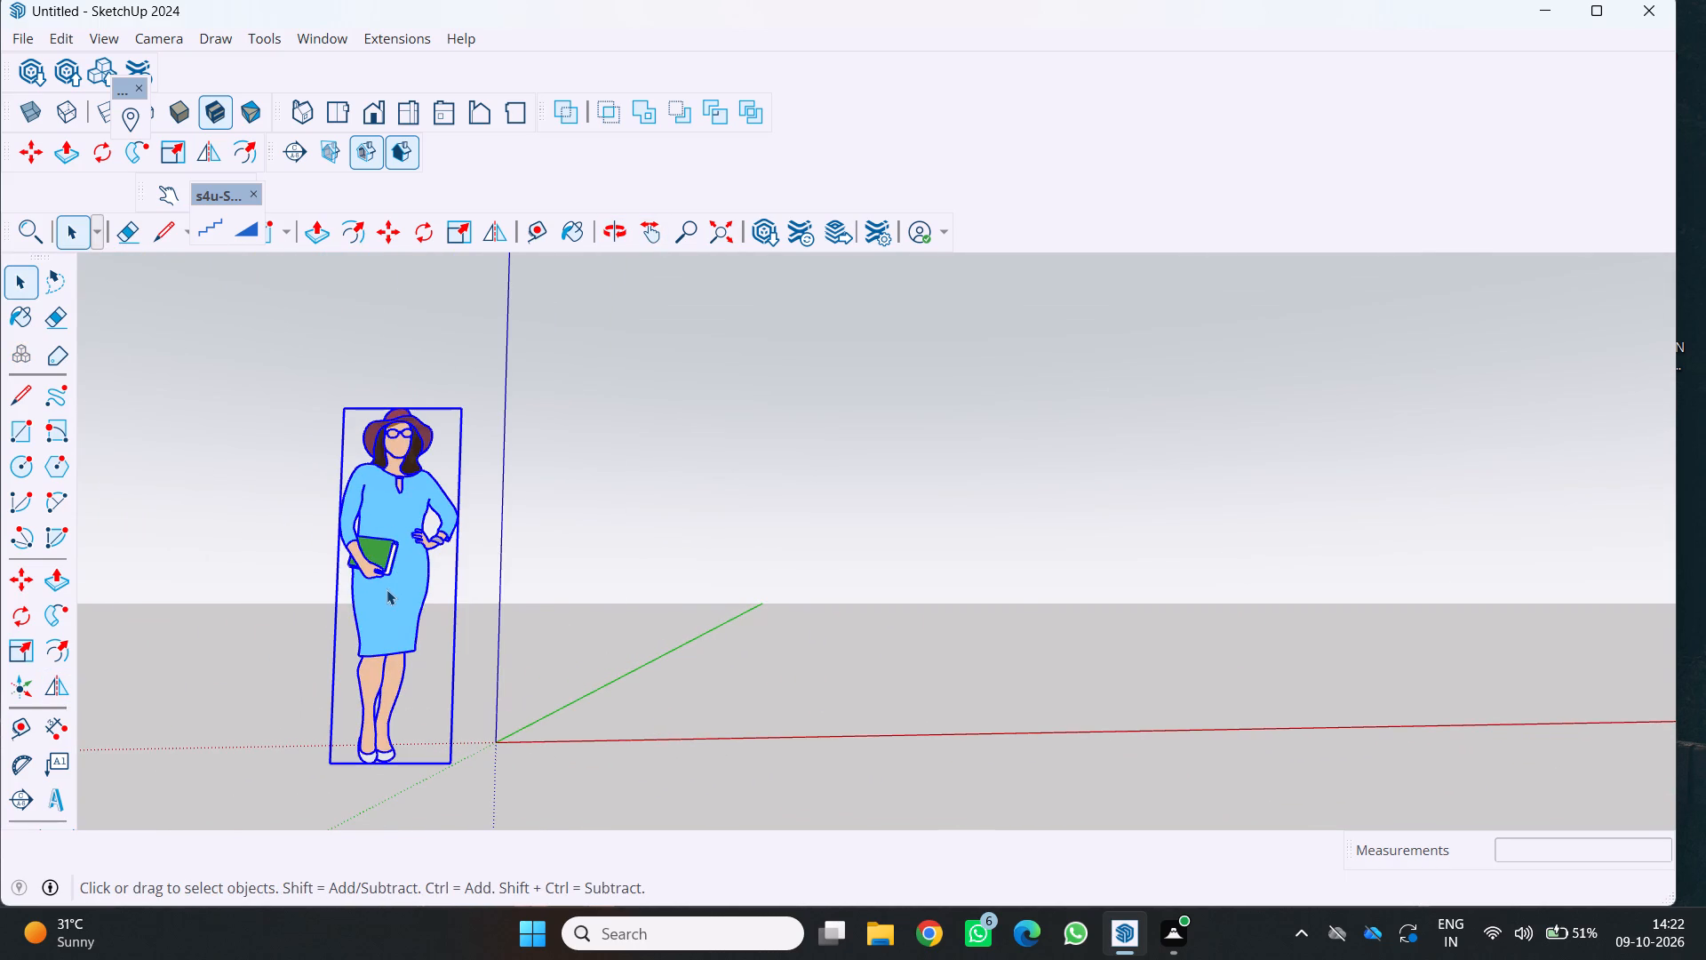
key(Delete)
Draw a 12' by 14' floor rectangle locked to the ground plane, close to the origin between the red and green axes.
scroll(266, 581, down, 5)
middle_click(251, 572)
middle_drag(258, 574, 308, 628)
scroll(598, 650, up, 4)
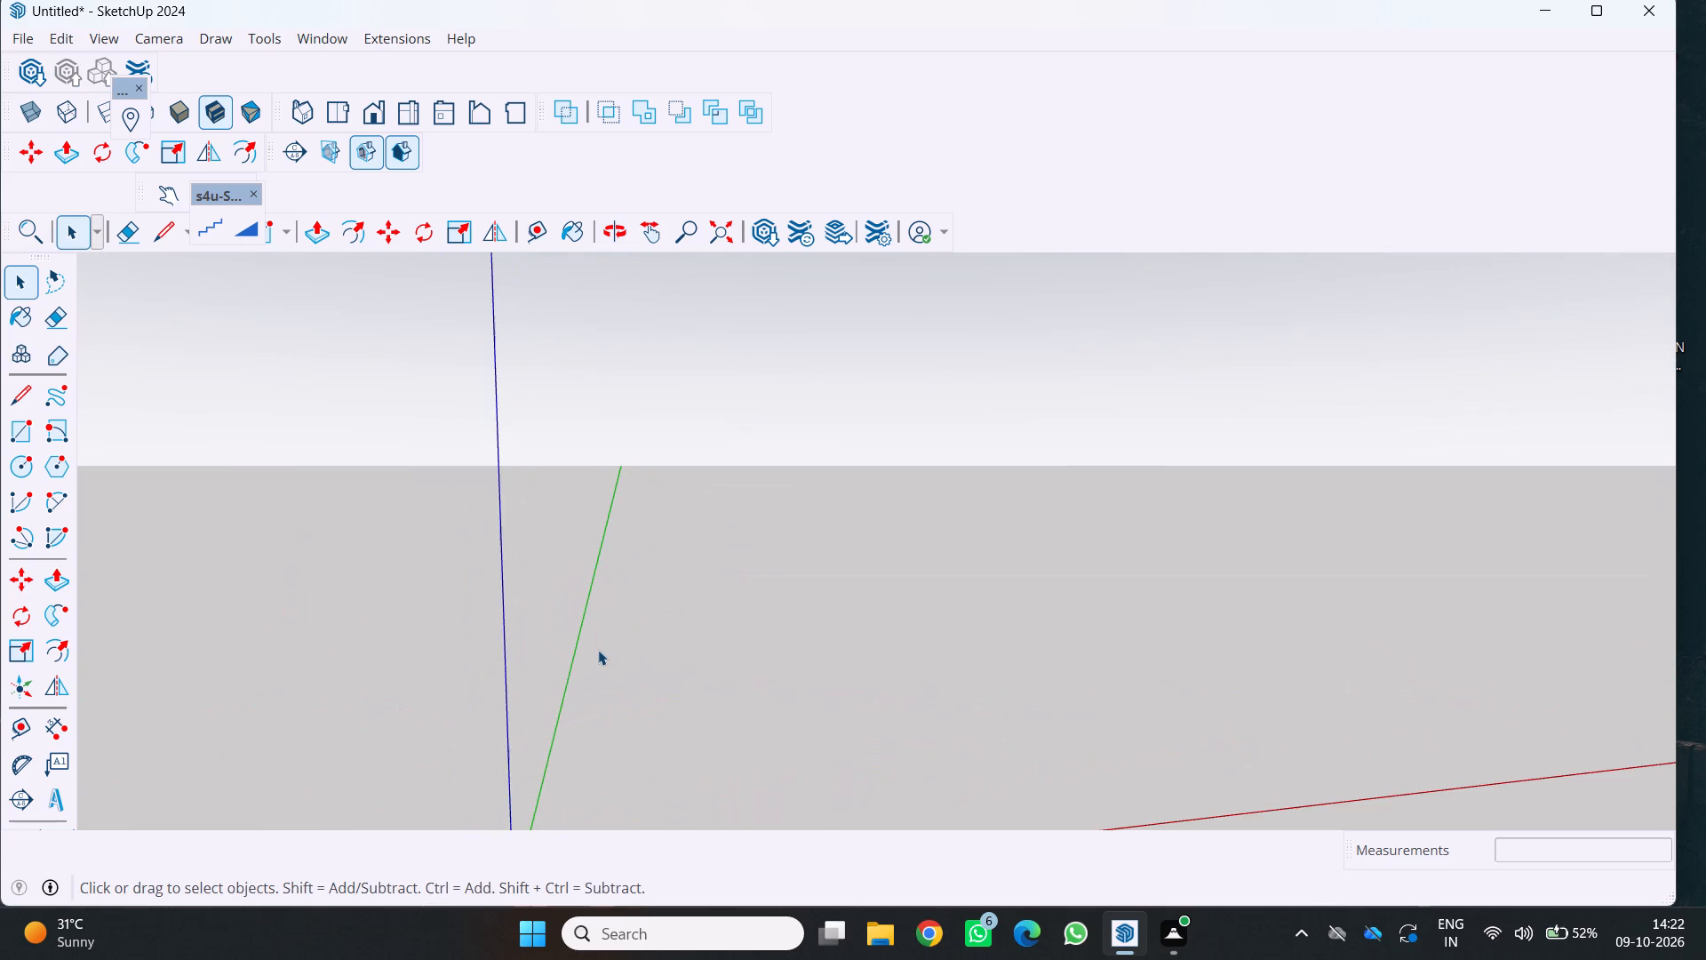
scroll(598, 650, down, 7)
middle_drag(586, 646, 574, 640)
scroll(668, 662, up, 3)
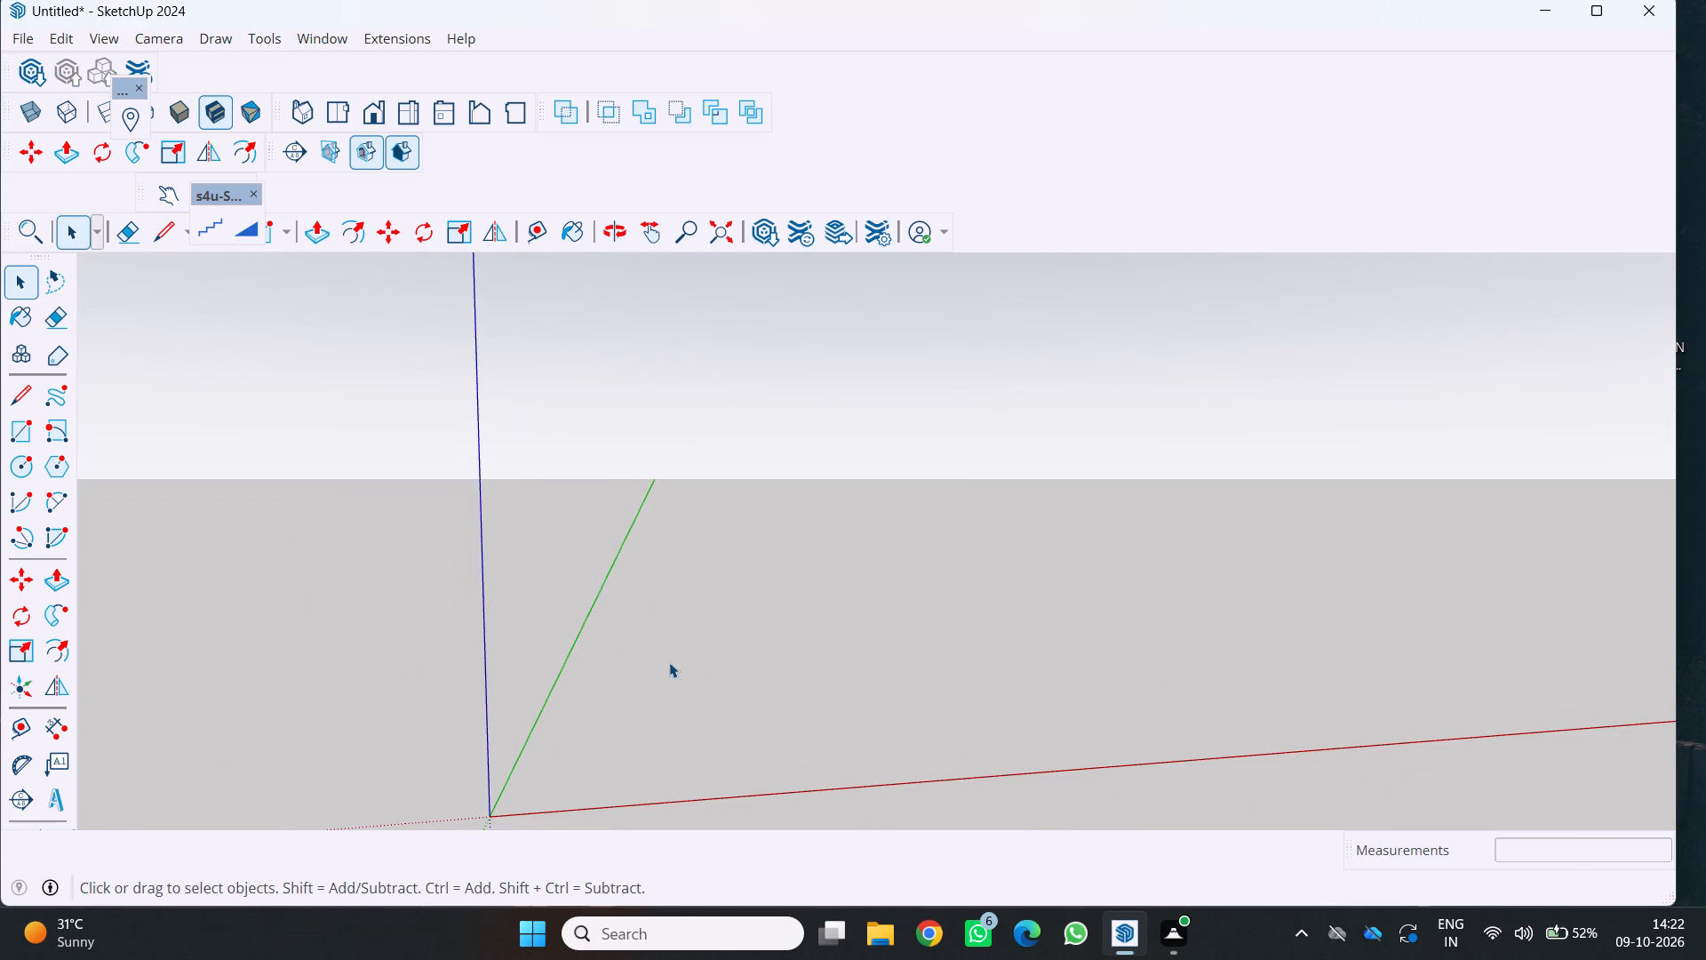
scroll(667, 660, down, 3)
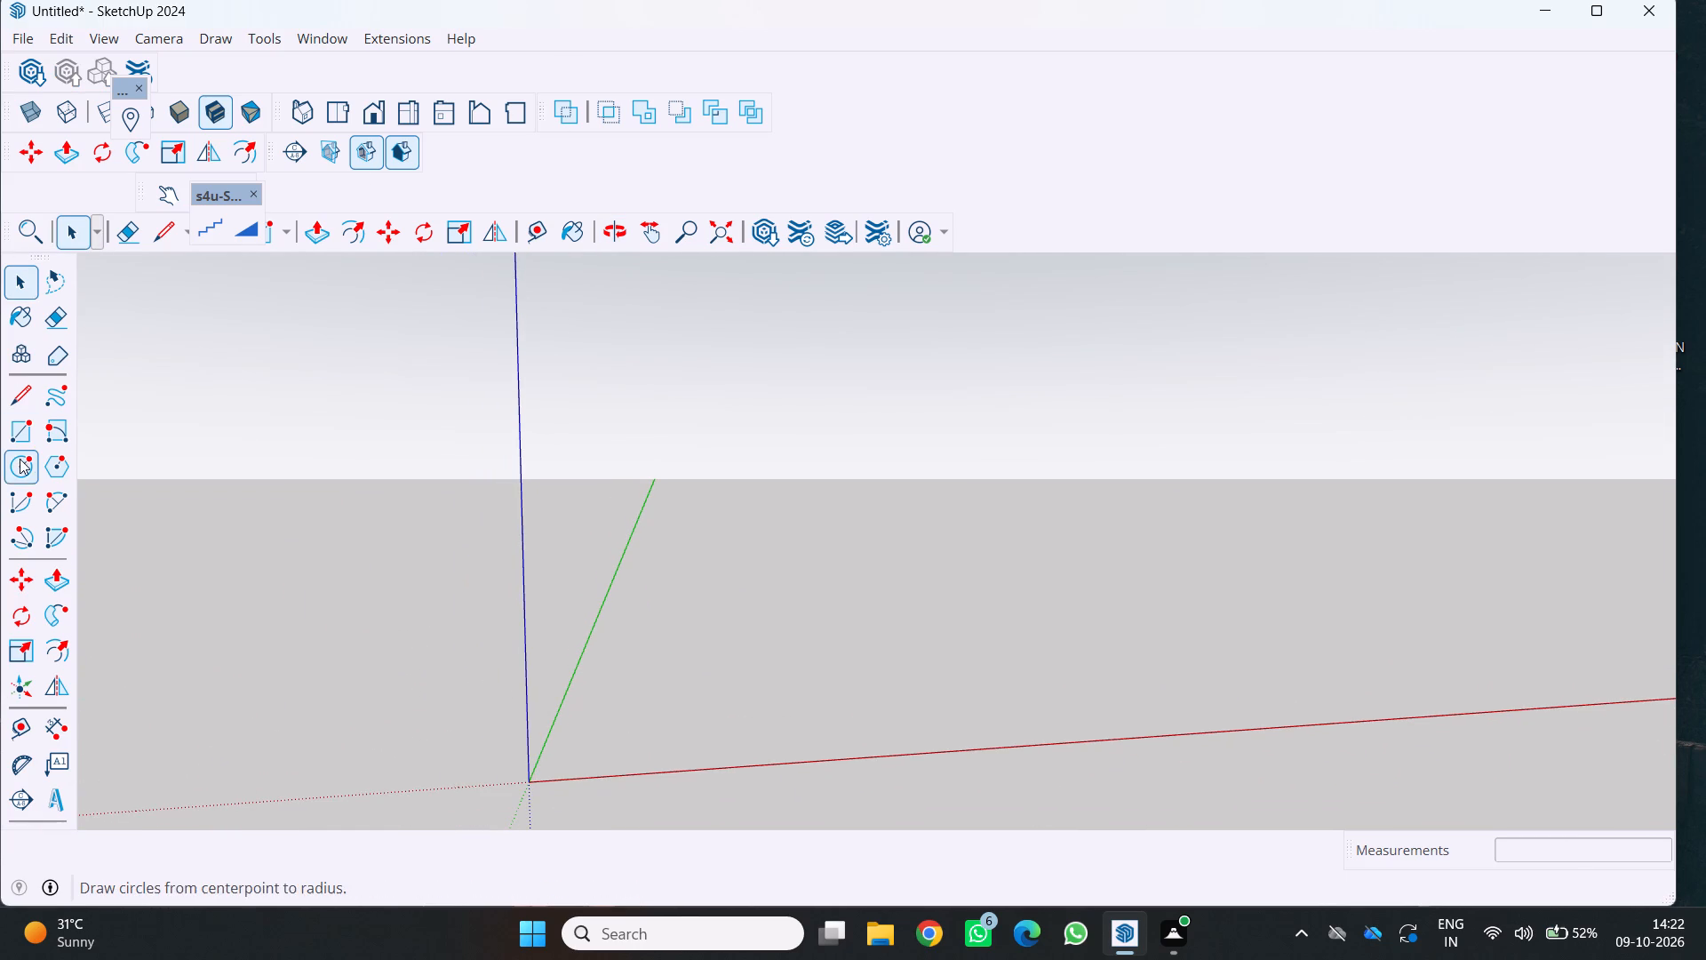
click(31, 431)
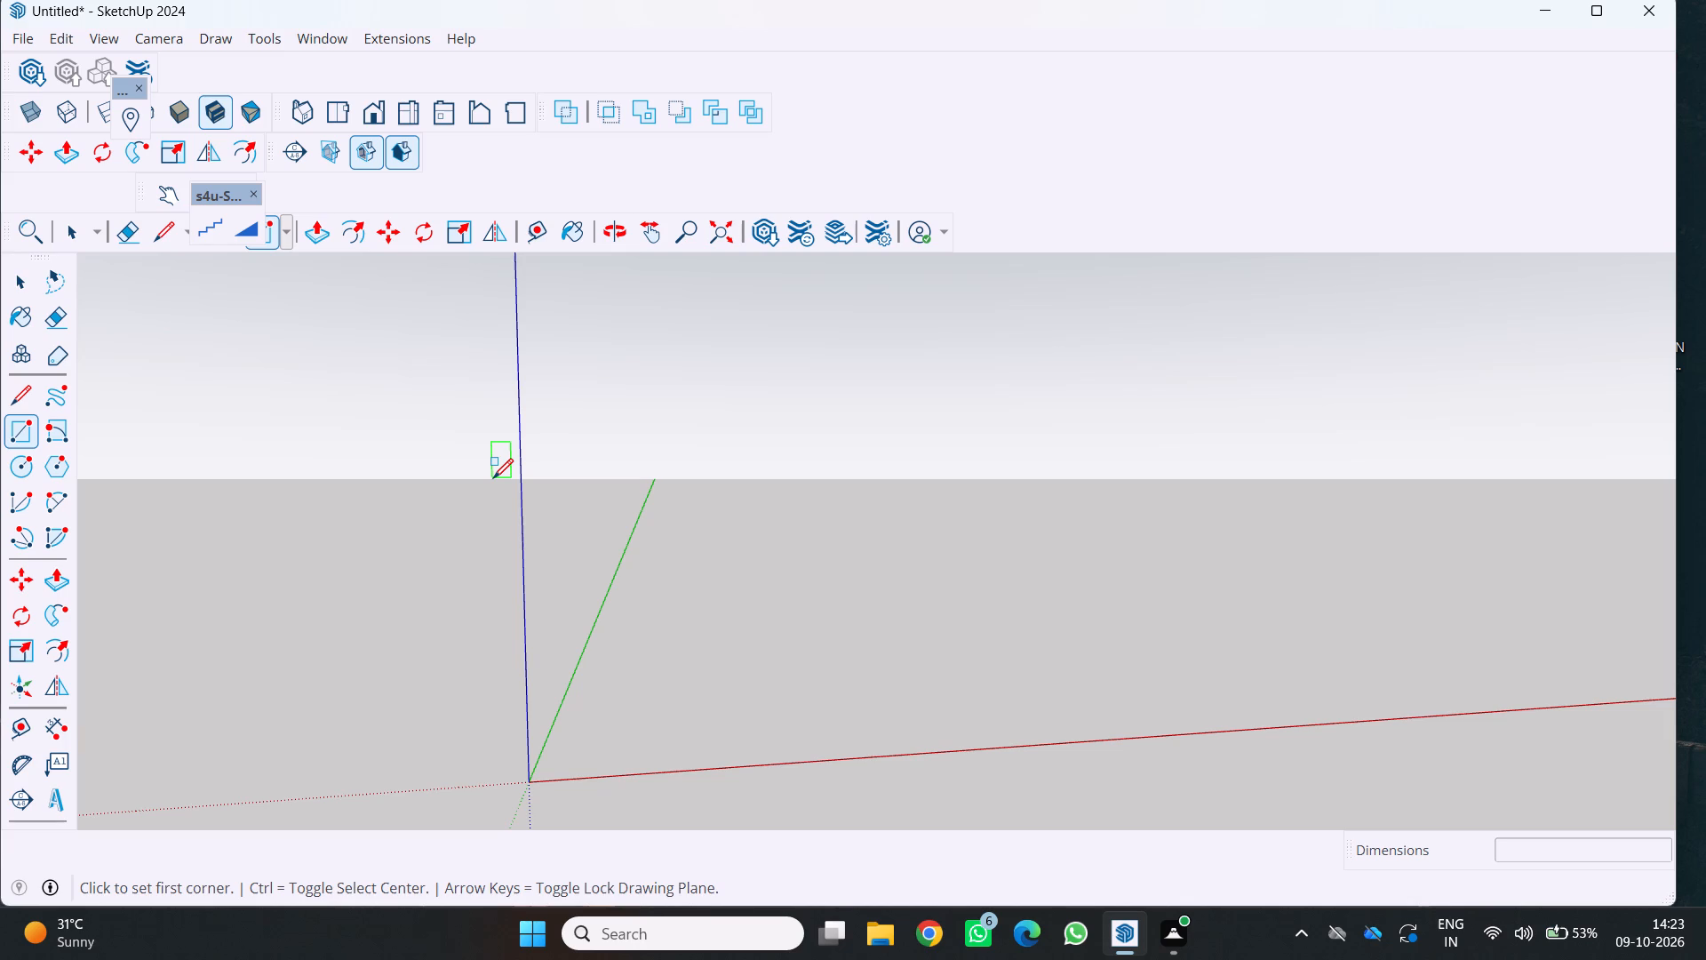
scroll(786, 497, down, 2)
middle_drag(710, 559, 606, 560)
middle_click(606, 560)
scroll(606, 560, down, 4)
middle_click(606, 560)
scroll(1537, 658, up, 1)
scroll(946, 670, up, 3)
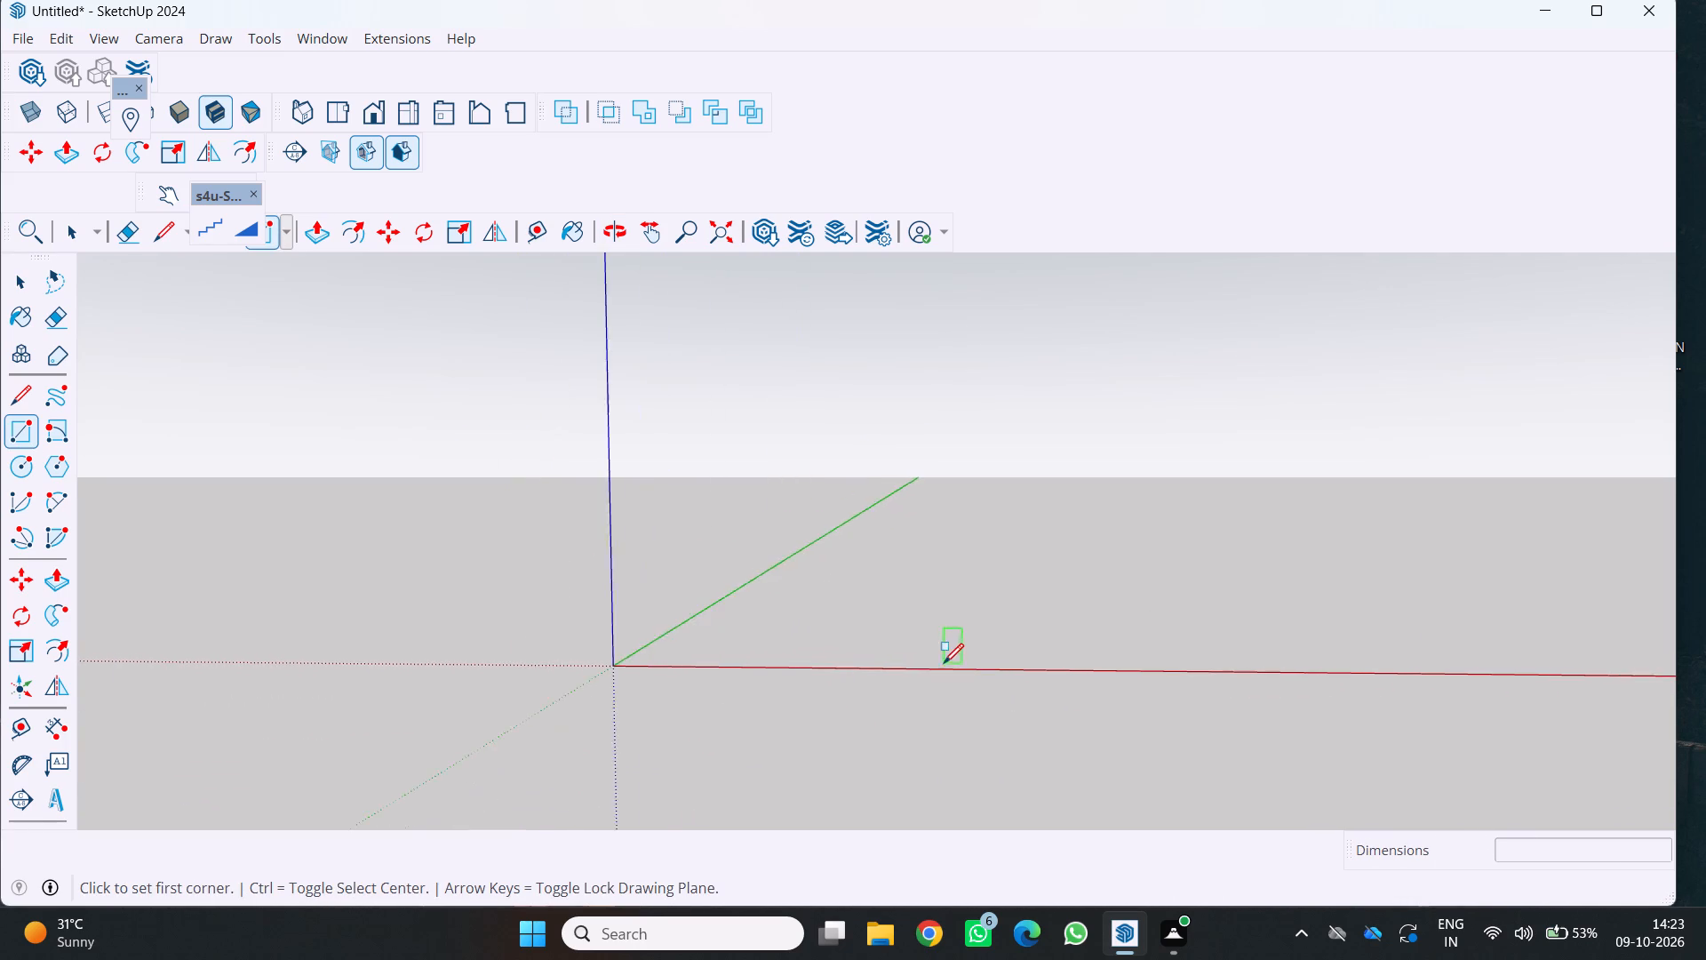
scroll(944, 663, up, 1)
middle_drag(944, 663, 955, 667)
middle_drag(969, 668, 1000, 668)
middle_click(1000, 668)
middle_click(1007, 668)
scroll(1007, 665, up, 4)
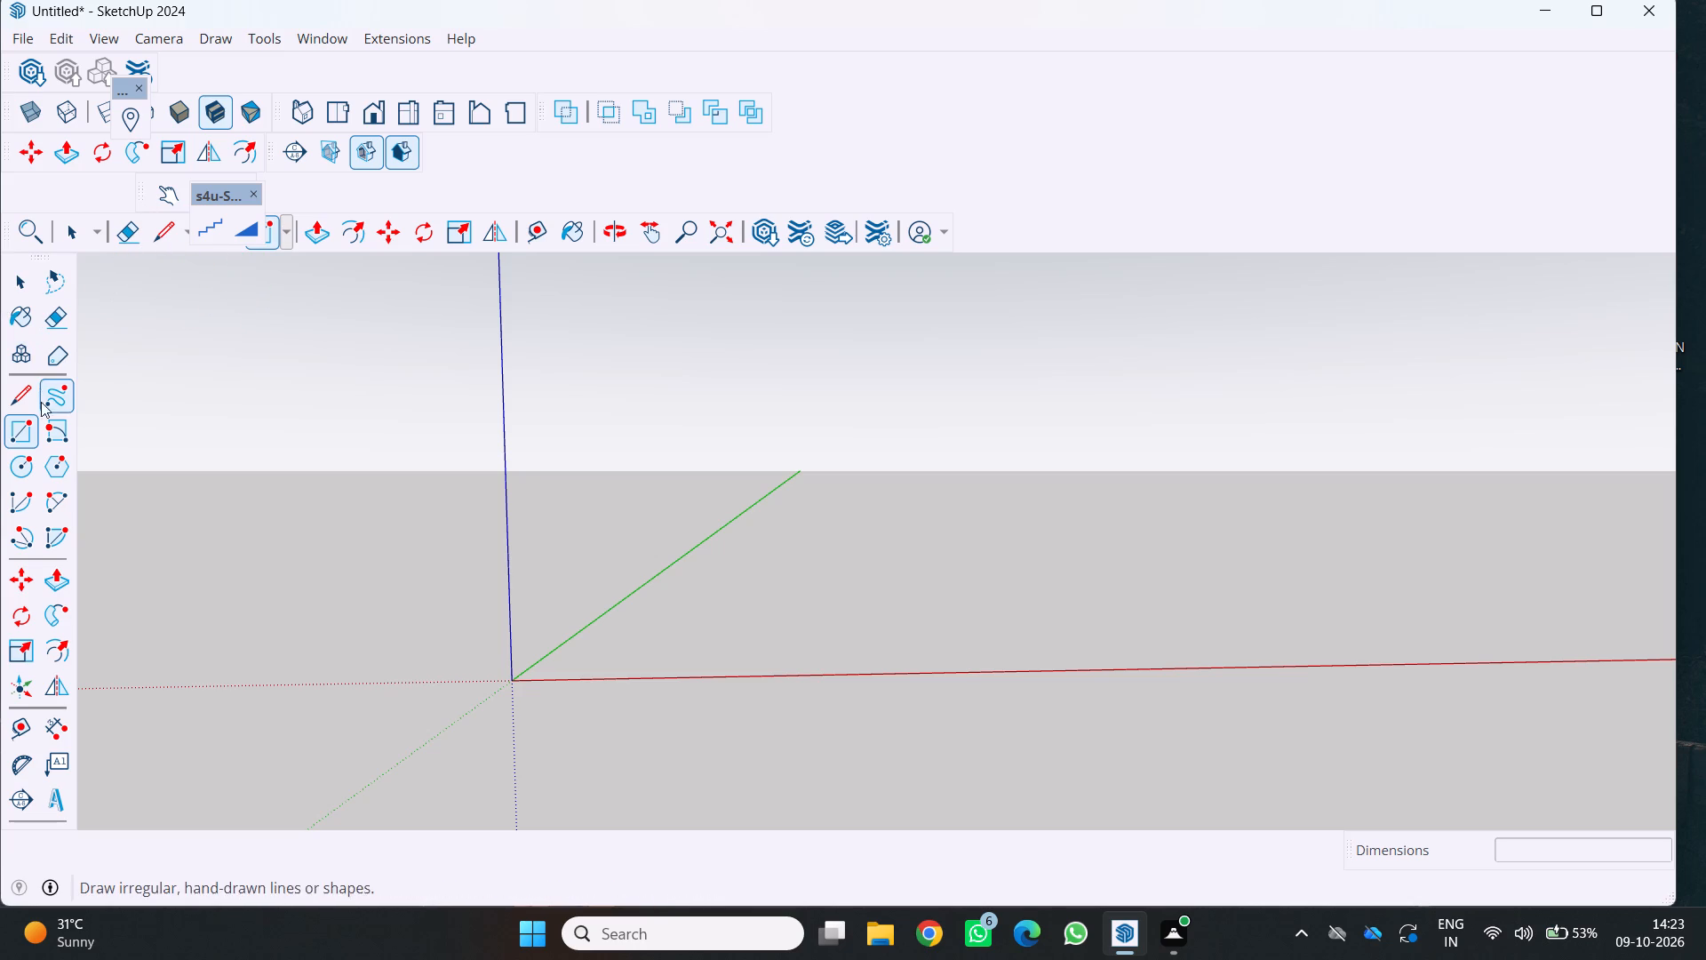
click(23, 432)
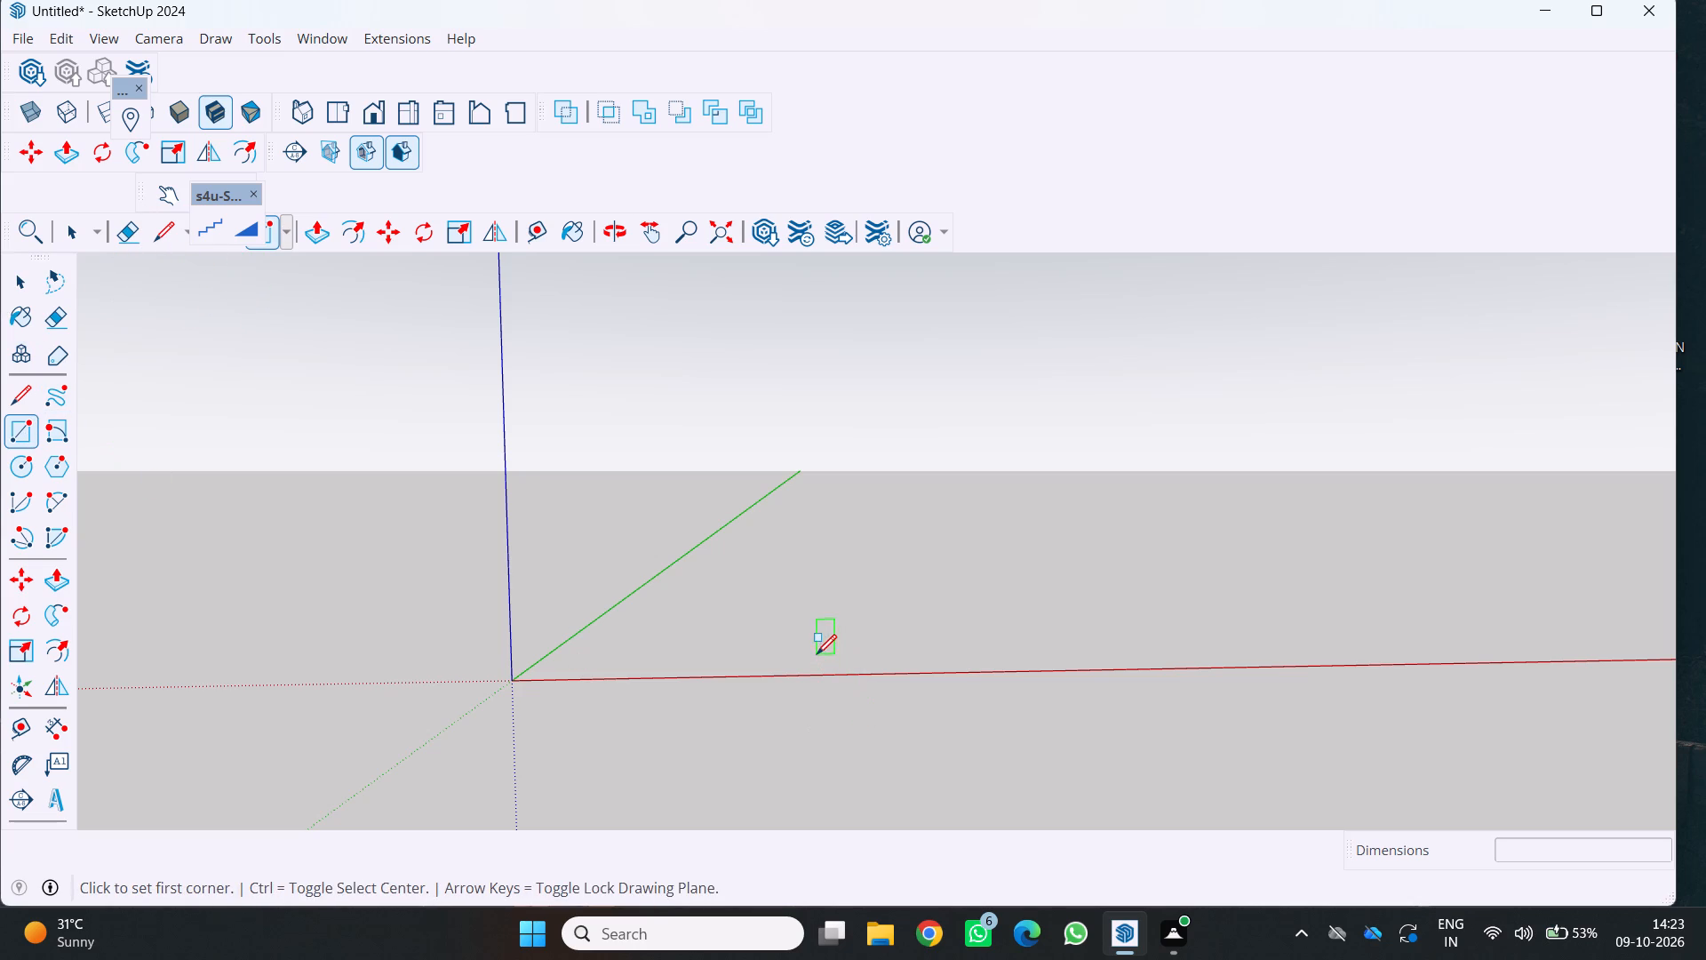
click(812, 652)
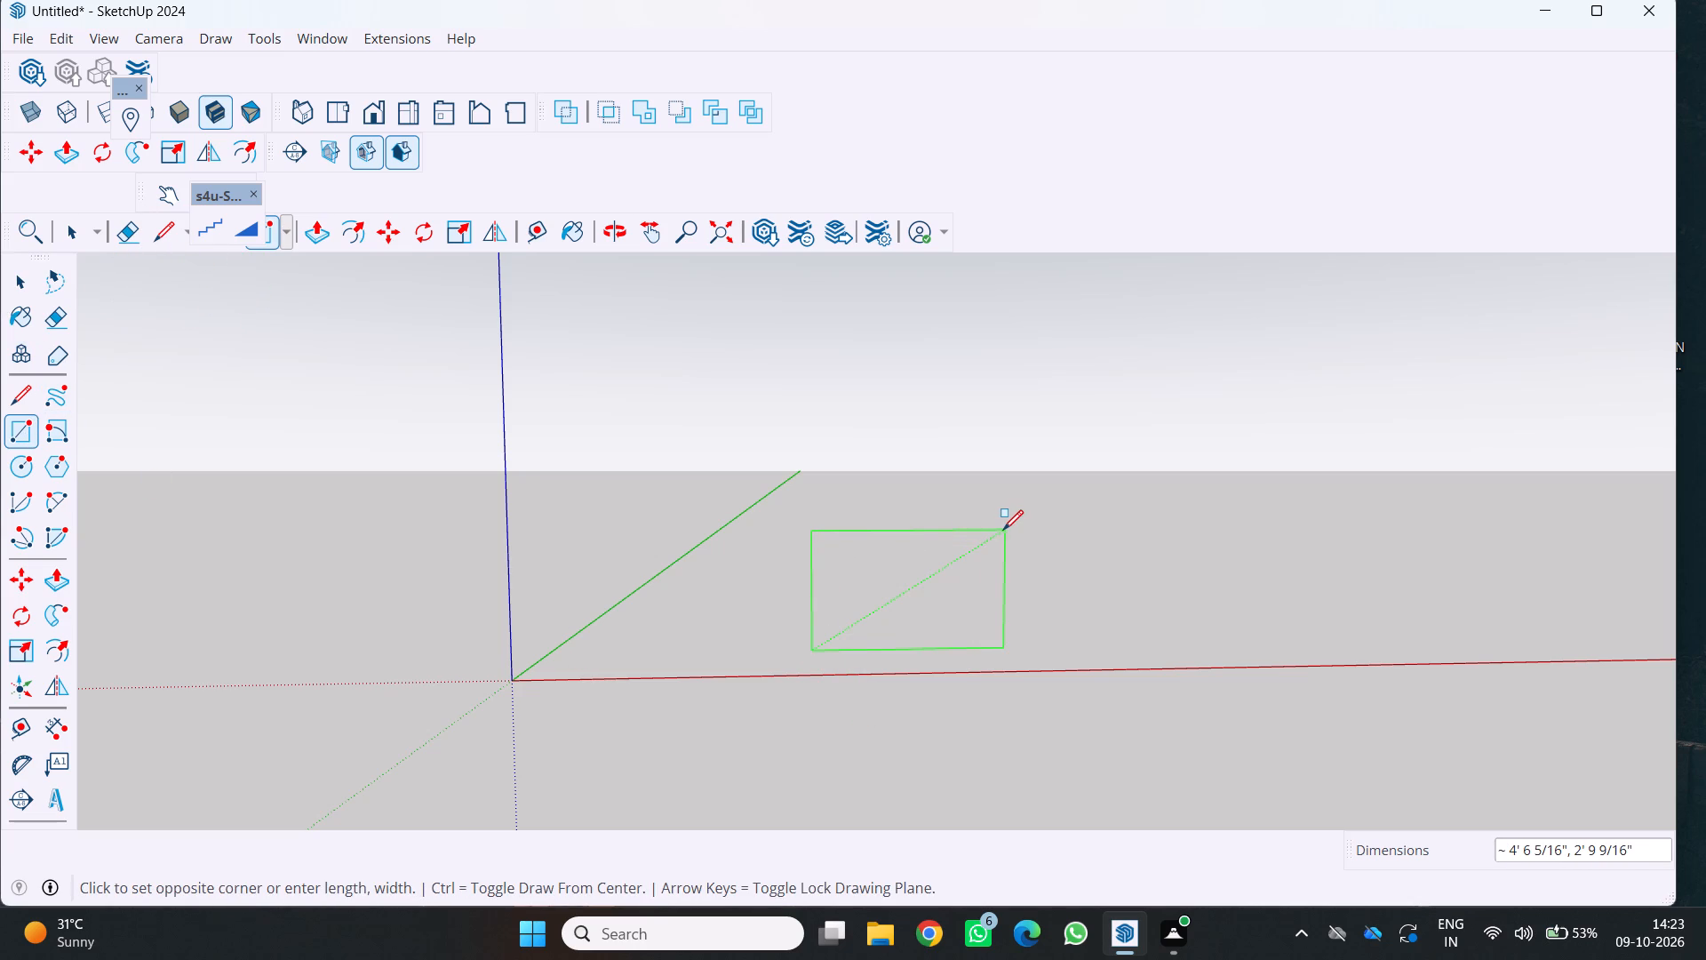
key(Up)
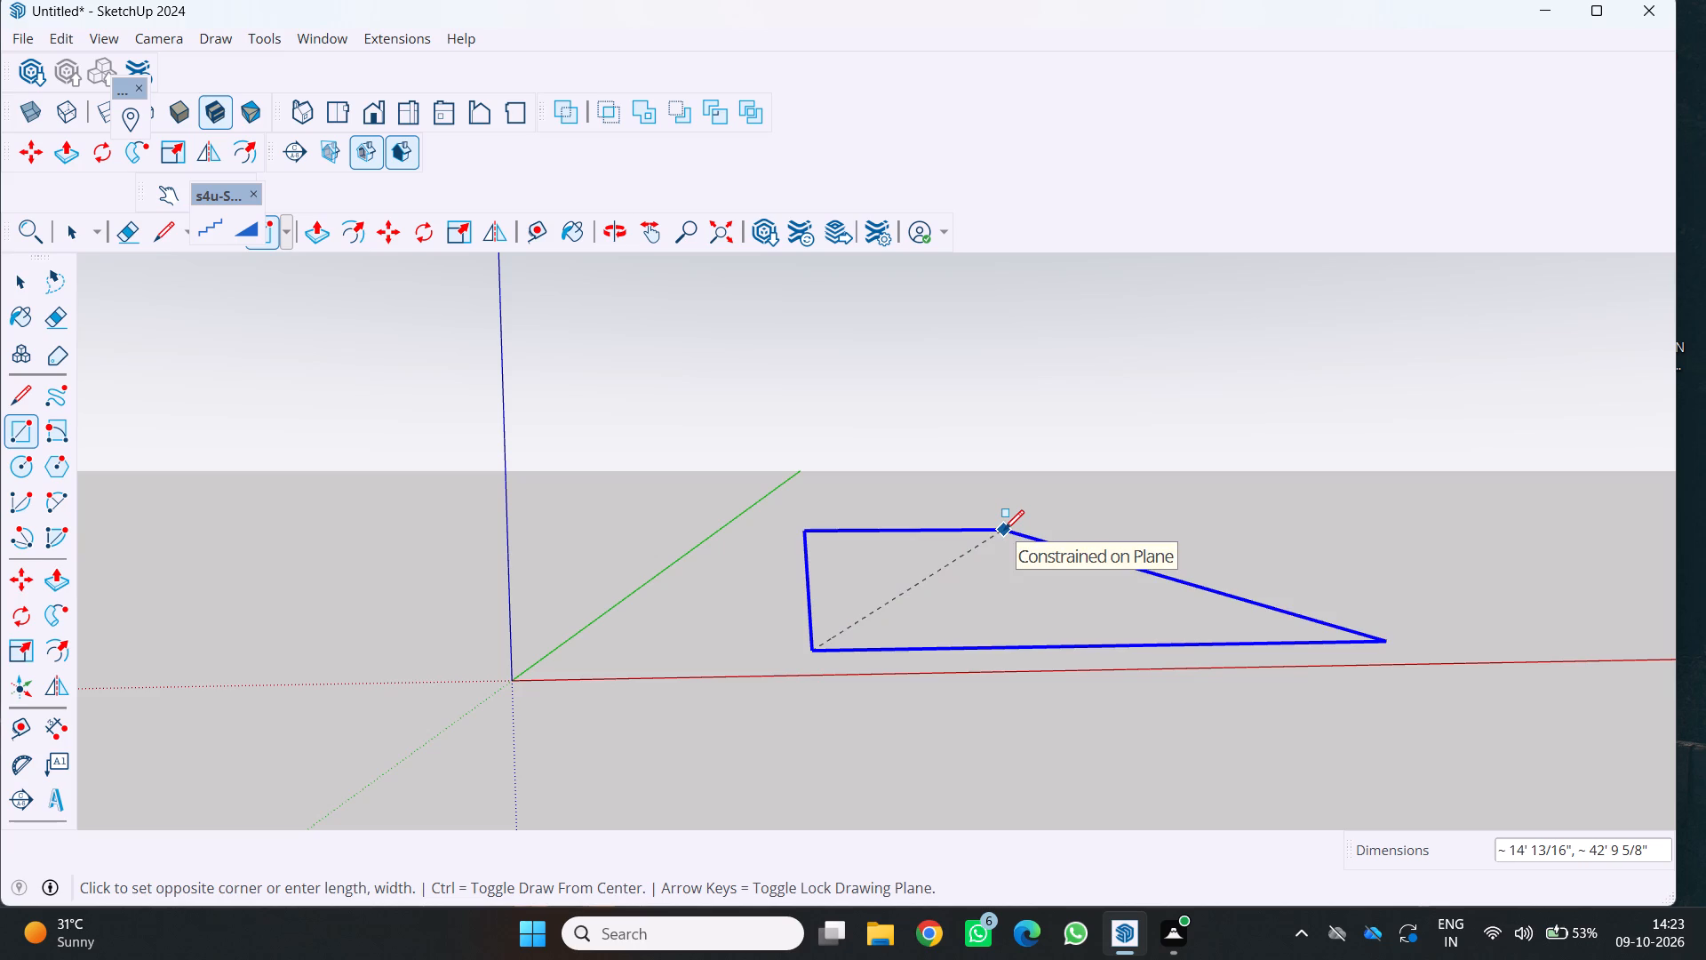
scroll(1004, 530, down, 2)
middle_drag(877, 545, 729, 564)
middle_click(729, 564)
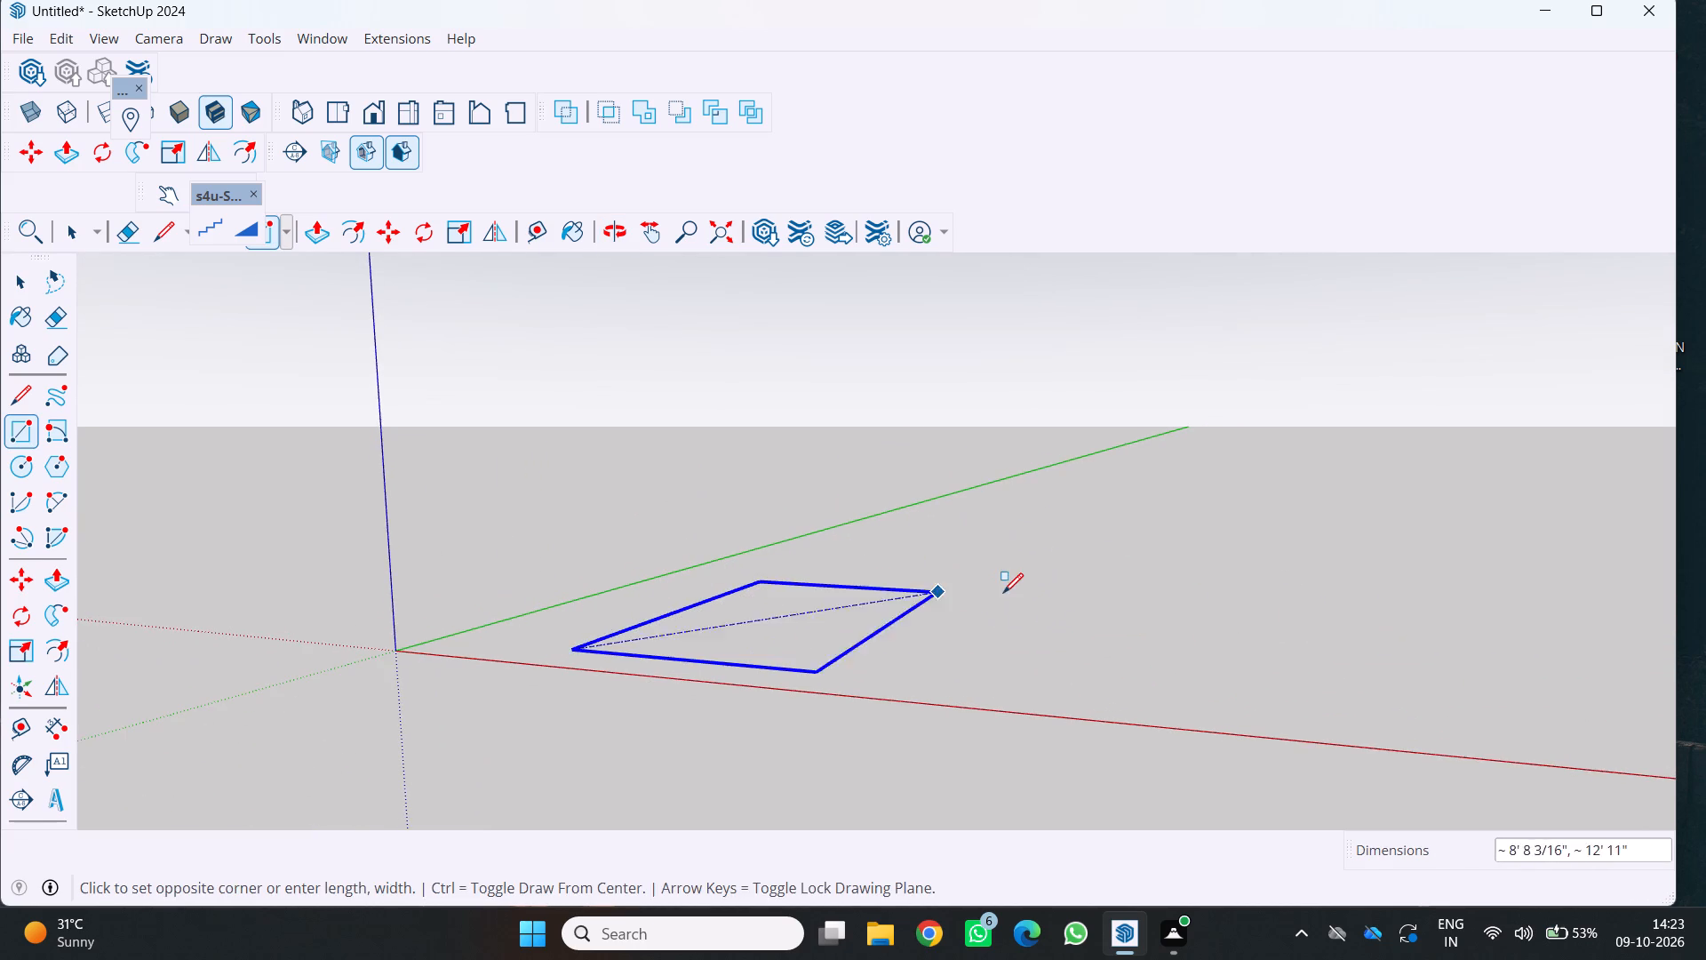
middle_click(1011, 593)
middle_drag(1013, 594, 1024, 596)
middle_drag(1024, 596, 1120, 570)
scroll(1126, 564, up, 1)
middle_click(1126, 564)
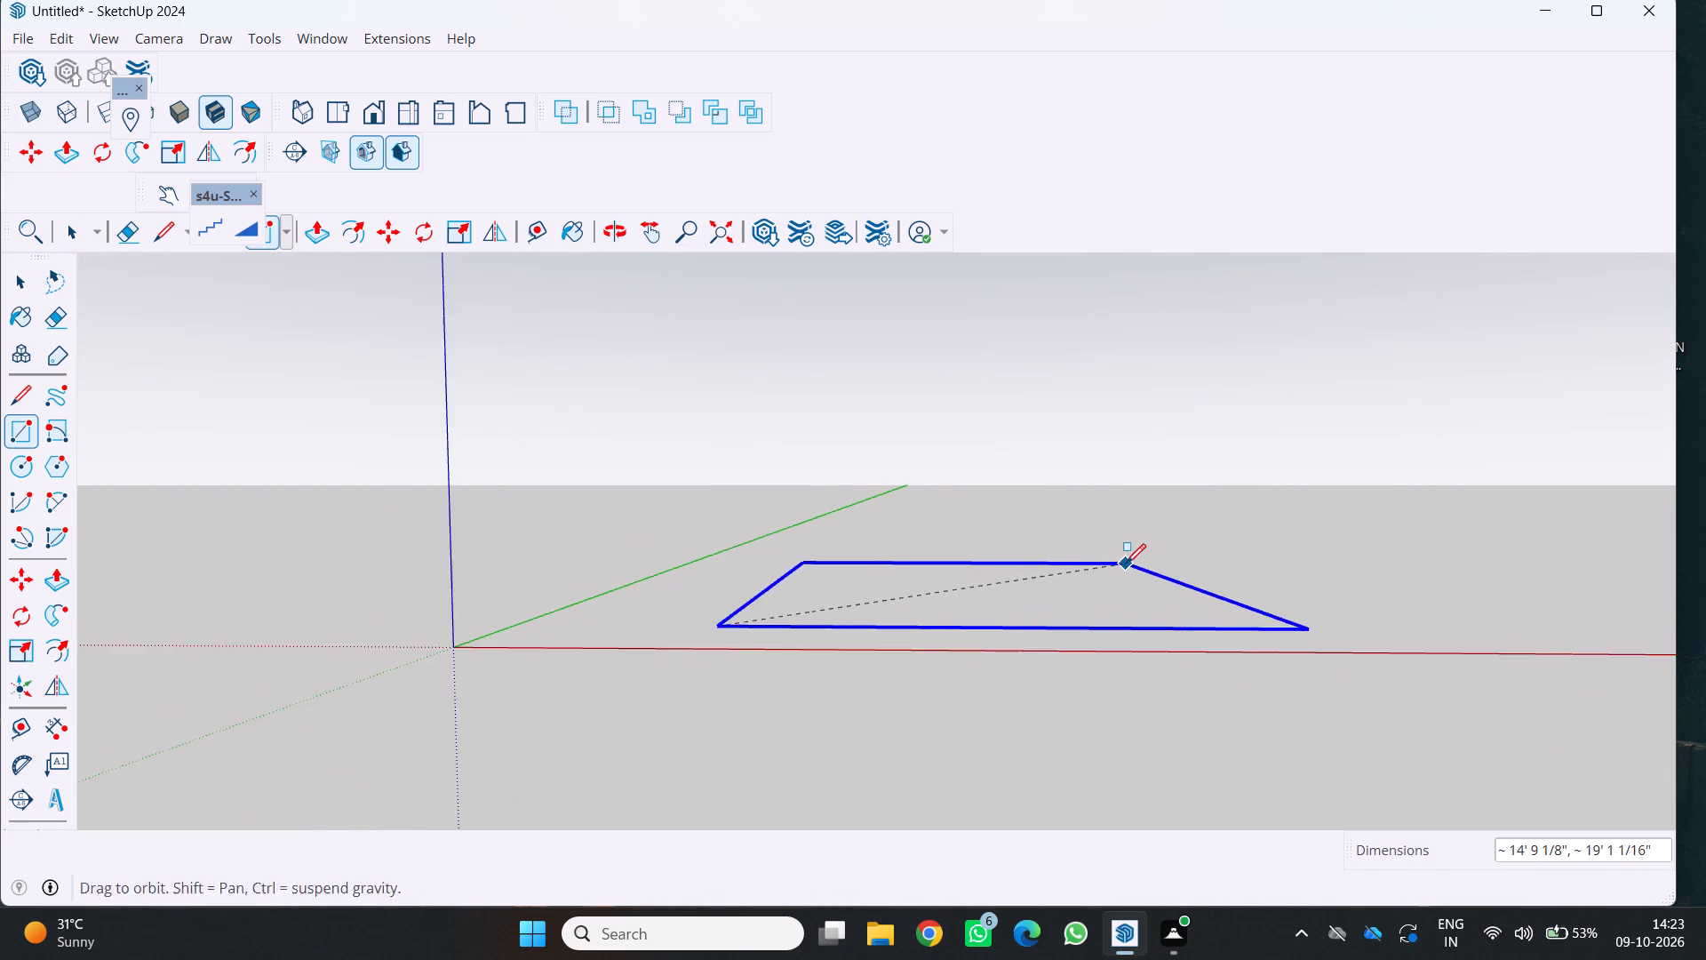
middle_click(1126, 564)
middle_click(1125, 564)
middle_click(1124, 564)
scroll(1124, 564, down, 4)
middle_drag(1090, 552, 1112, 619)
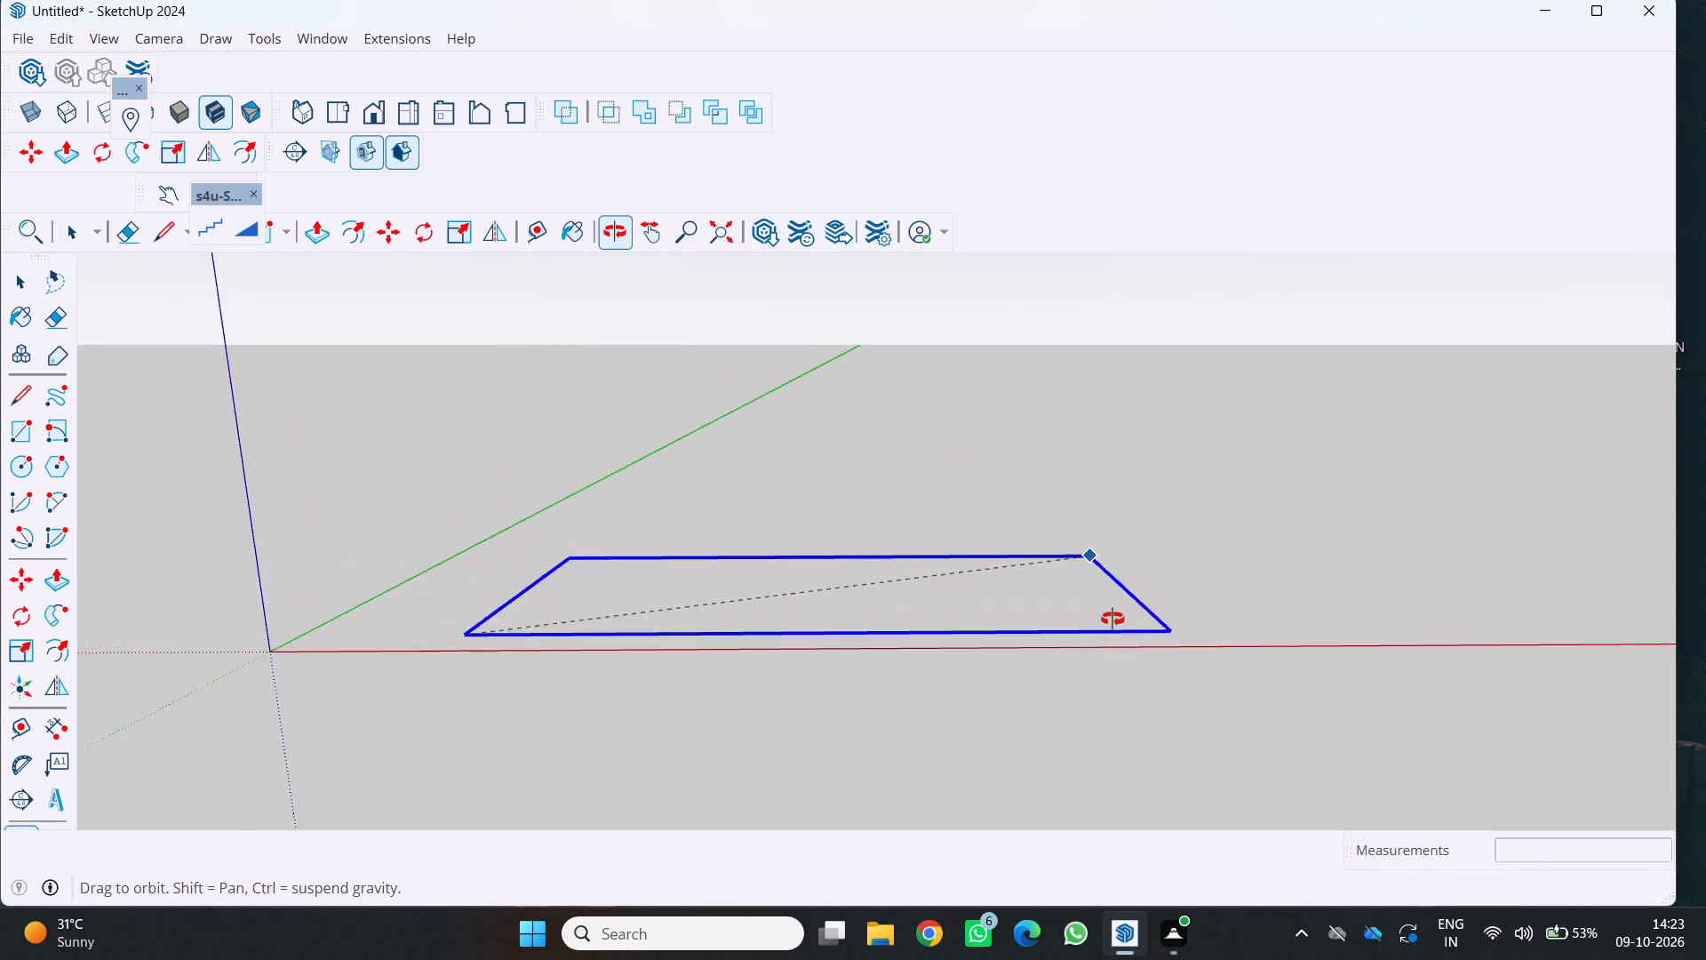
middle_drag(1112, 619, 1113, 620)
middle_click(1113, 620)
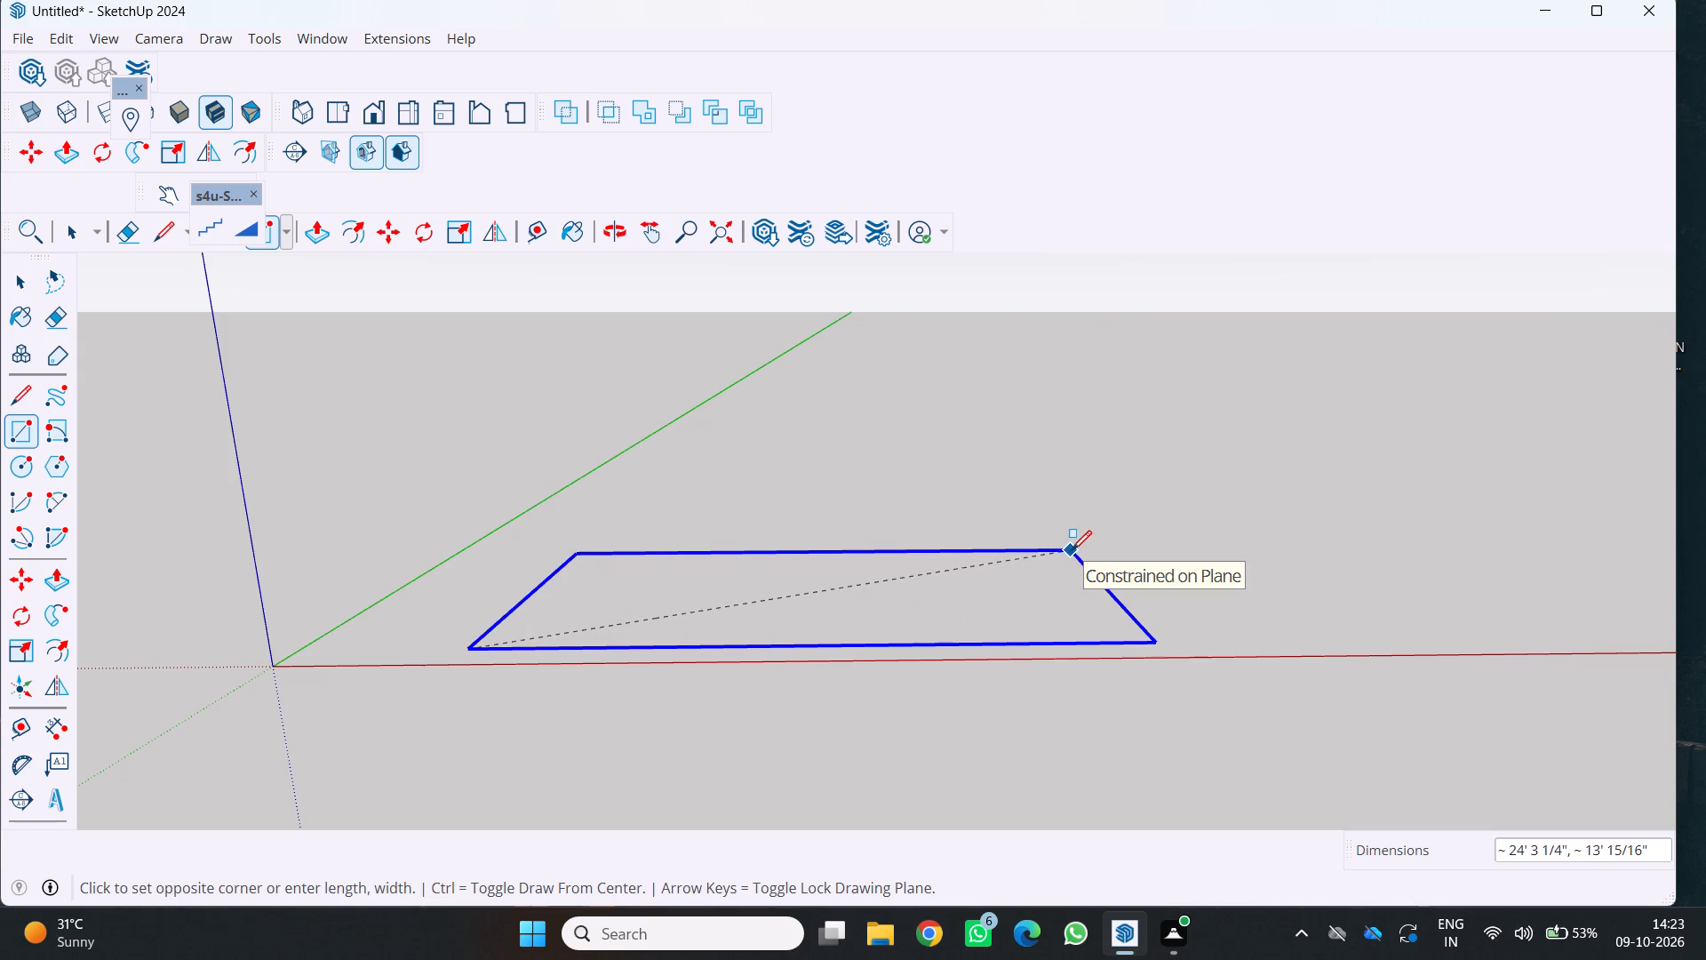
text(12)
text(',)
text(14')
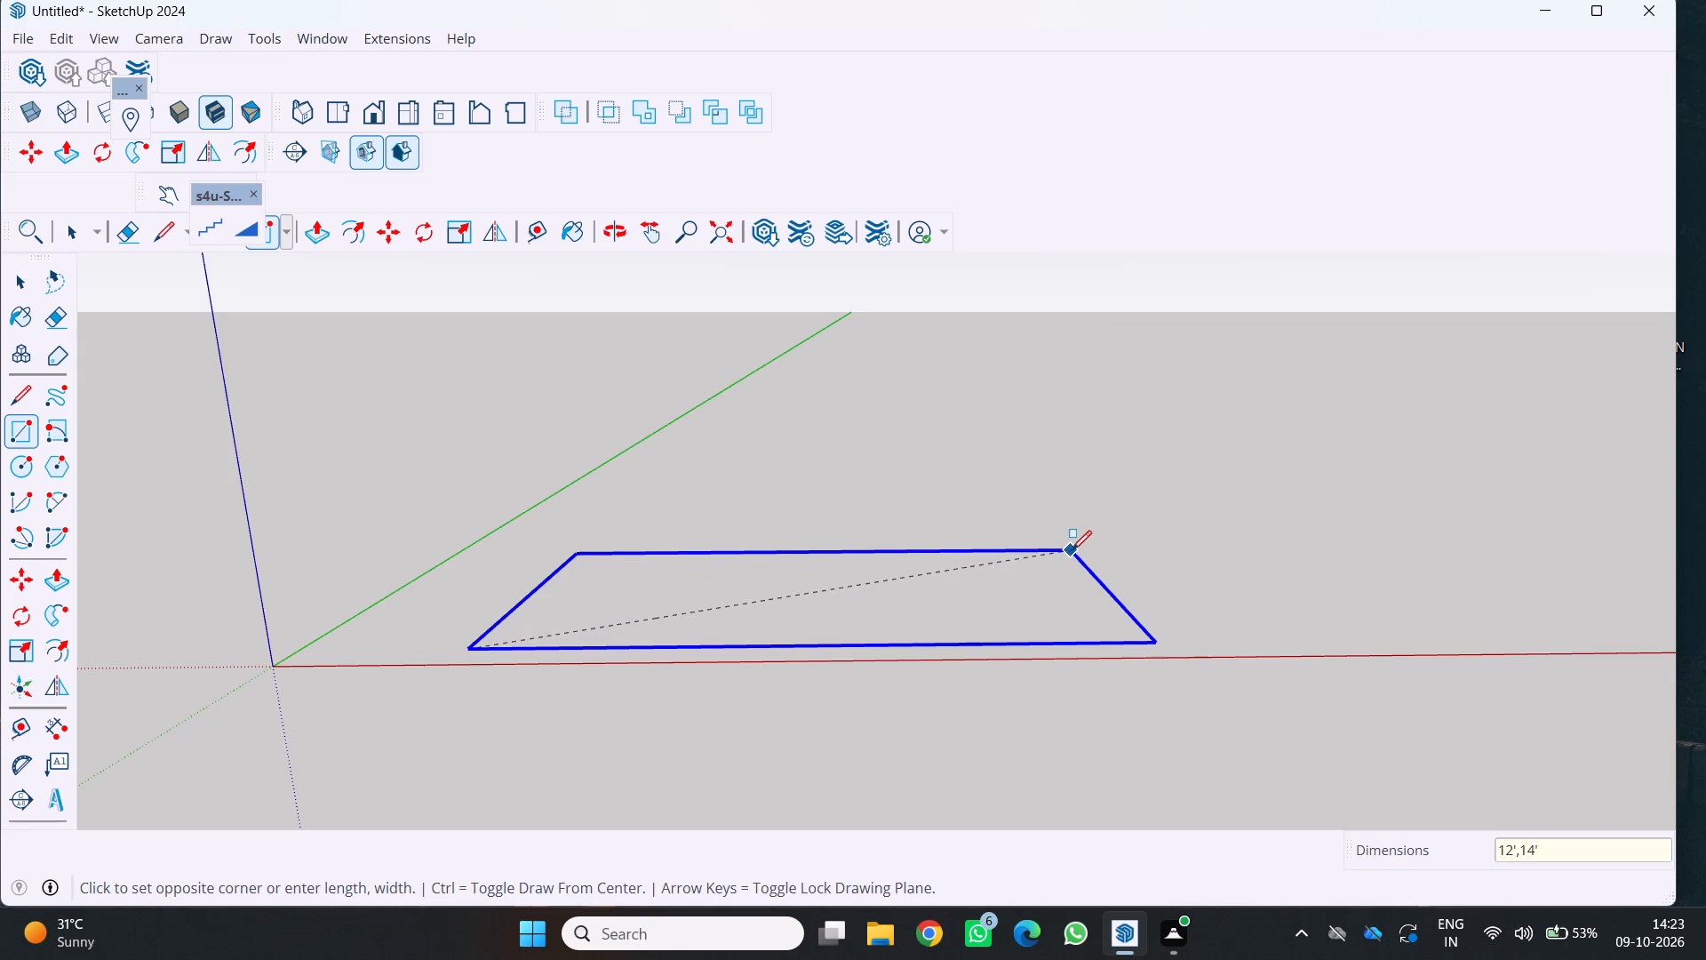
key(Return)
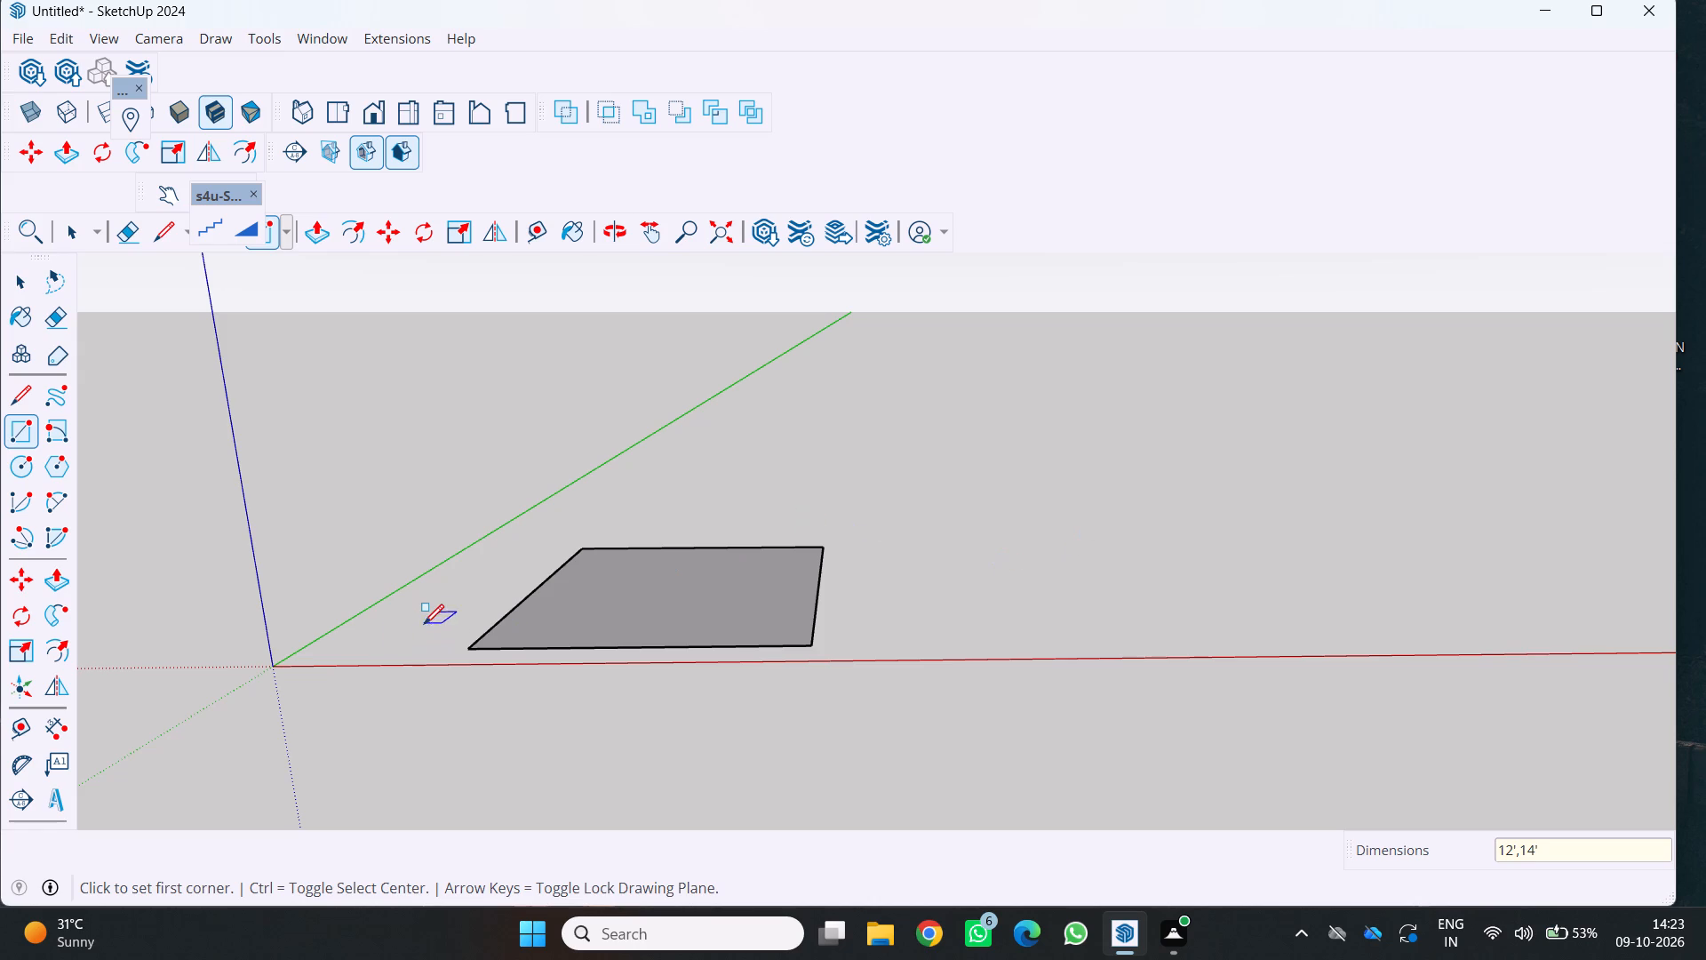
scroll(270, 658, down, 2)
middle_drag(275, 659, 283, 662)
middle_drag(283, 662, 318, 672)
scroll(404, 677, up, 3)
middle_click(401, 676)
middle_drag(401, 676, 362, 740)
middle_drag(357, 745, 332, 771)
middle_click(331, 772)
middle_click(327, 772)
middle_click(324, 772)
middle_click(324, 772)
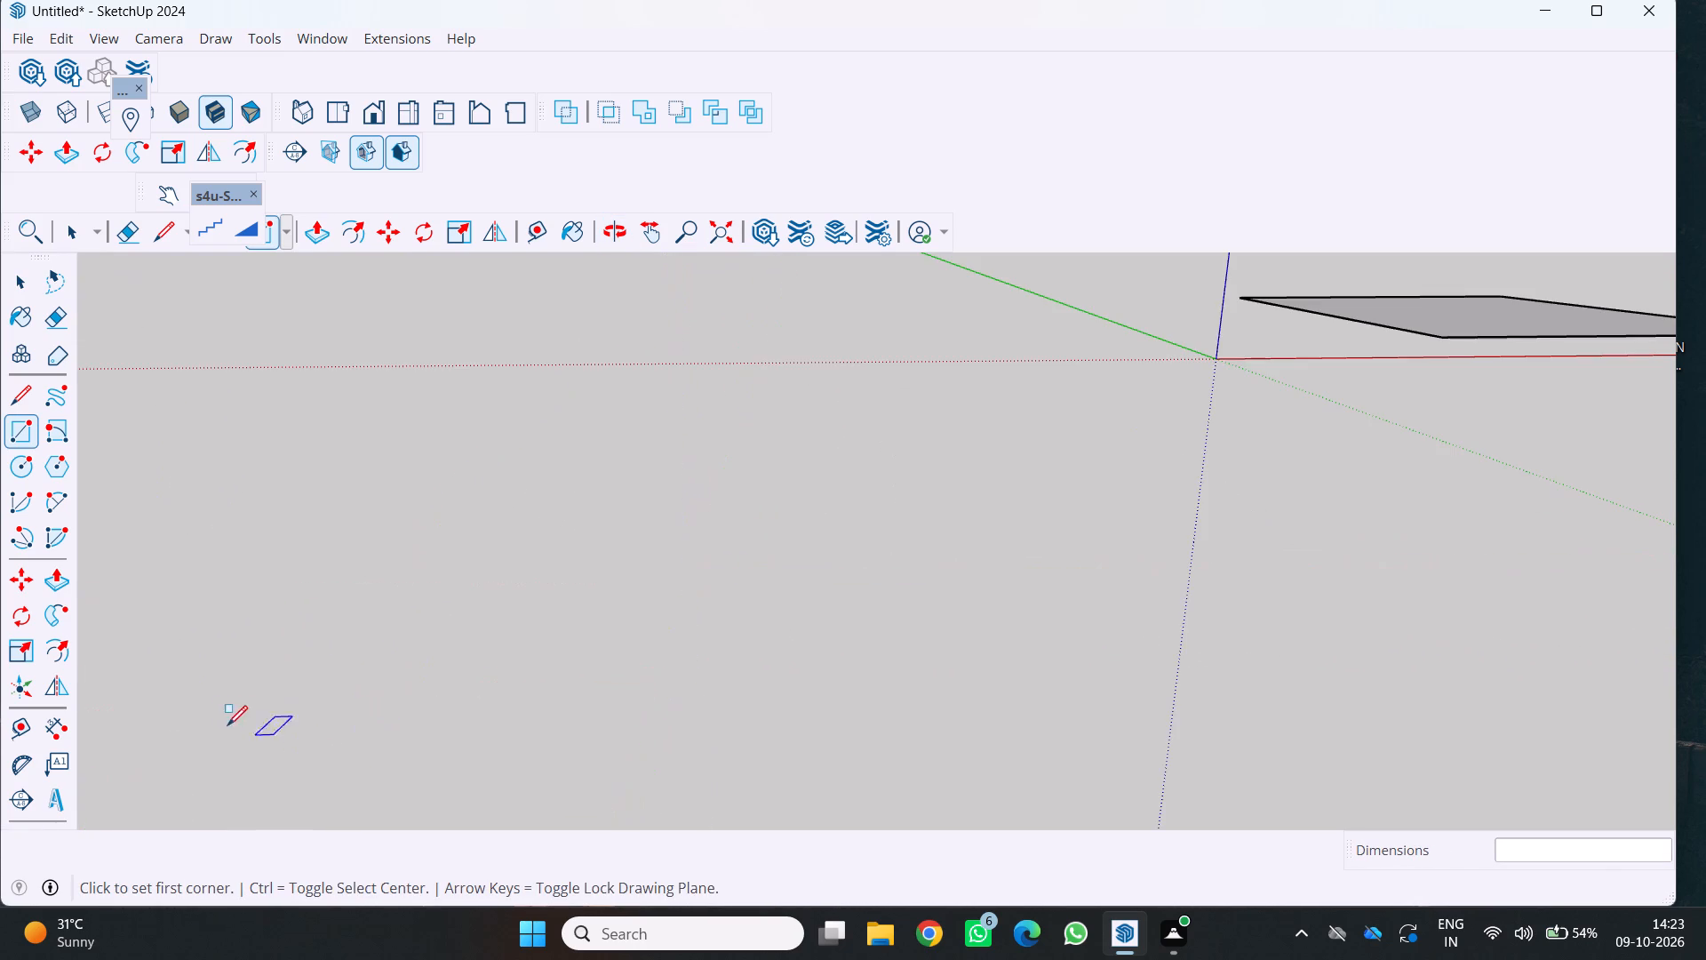
Push/Pull the floor rectangle upward 6" into a slab.
scroll(267, 665, down, 12)
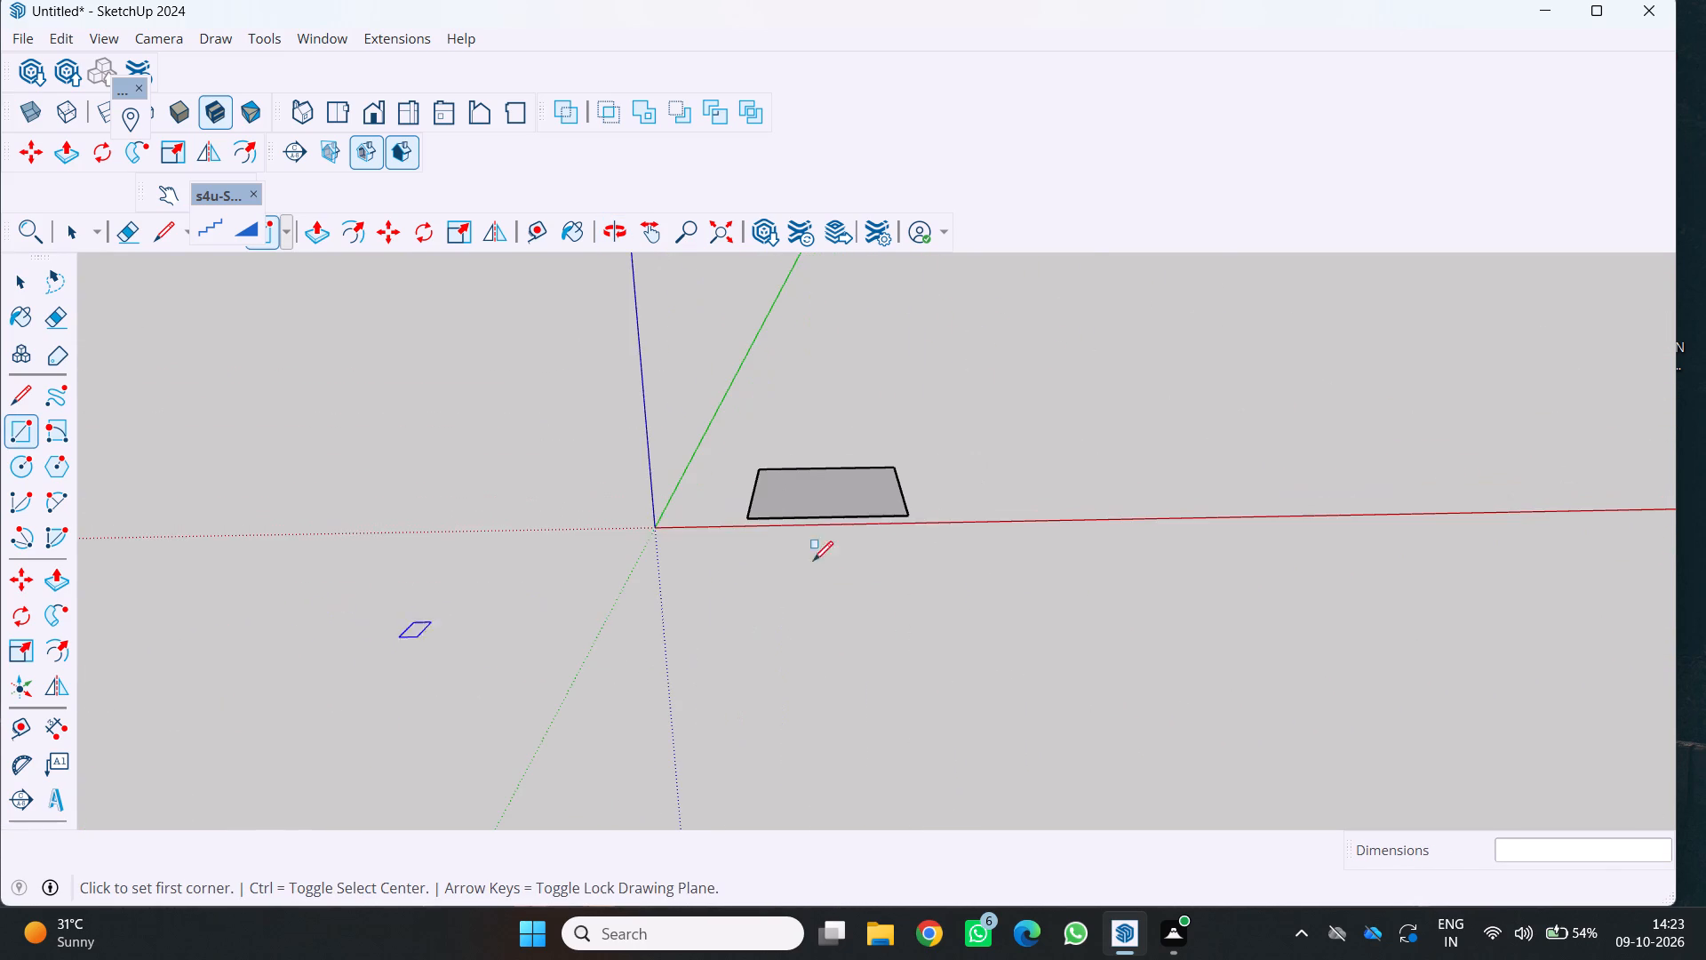
scroll(714, 581, down, 2)
scroll(627, 605, down, 2)
middle_click(655, 592)
middle_click(655, 592)
middle_drag(655, 592, 624, 577)
scroll(624, 577, down, 4)
scroll(710, 580, down, 1)
scroll(921, 553, down, 1)
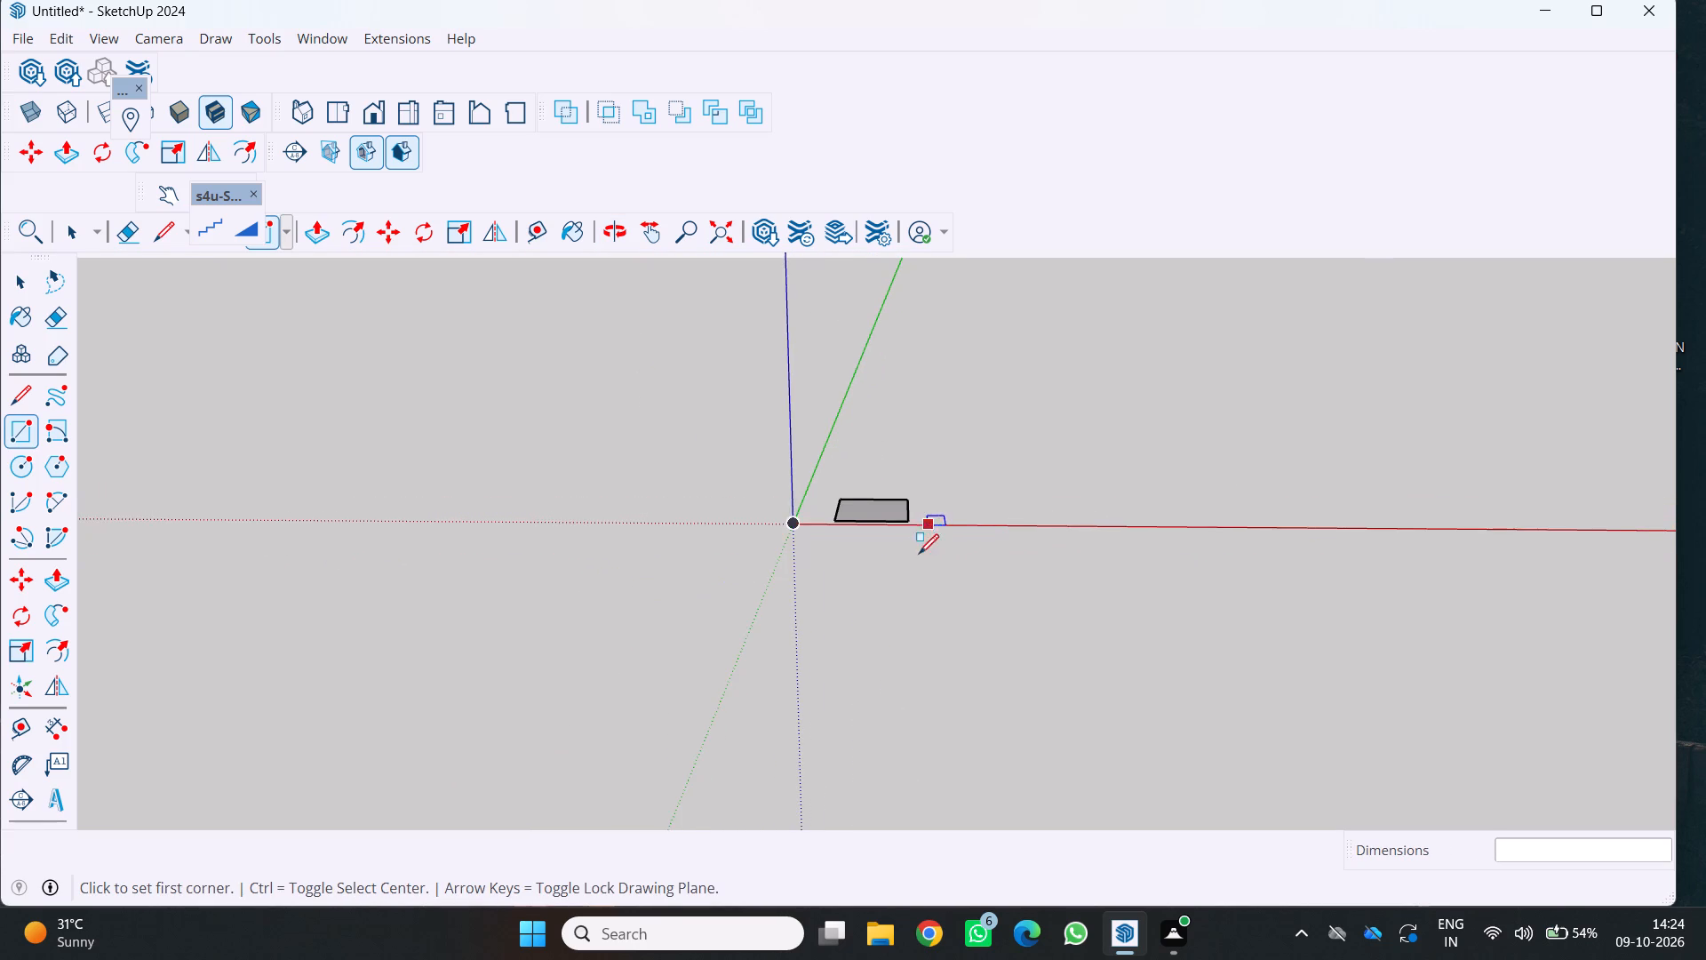
scroll(919, 554, down, 1)
scroll(883, 561, up, 3)
key(space)
scroll(849, 515, up, 7)
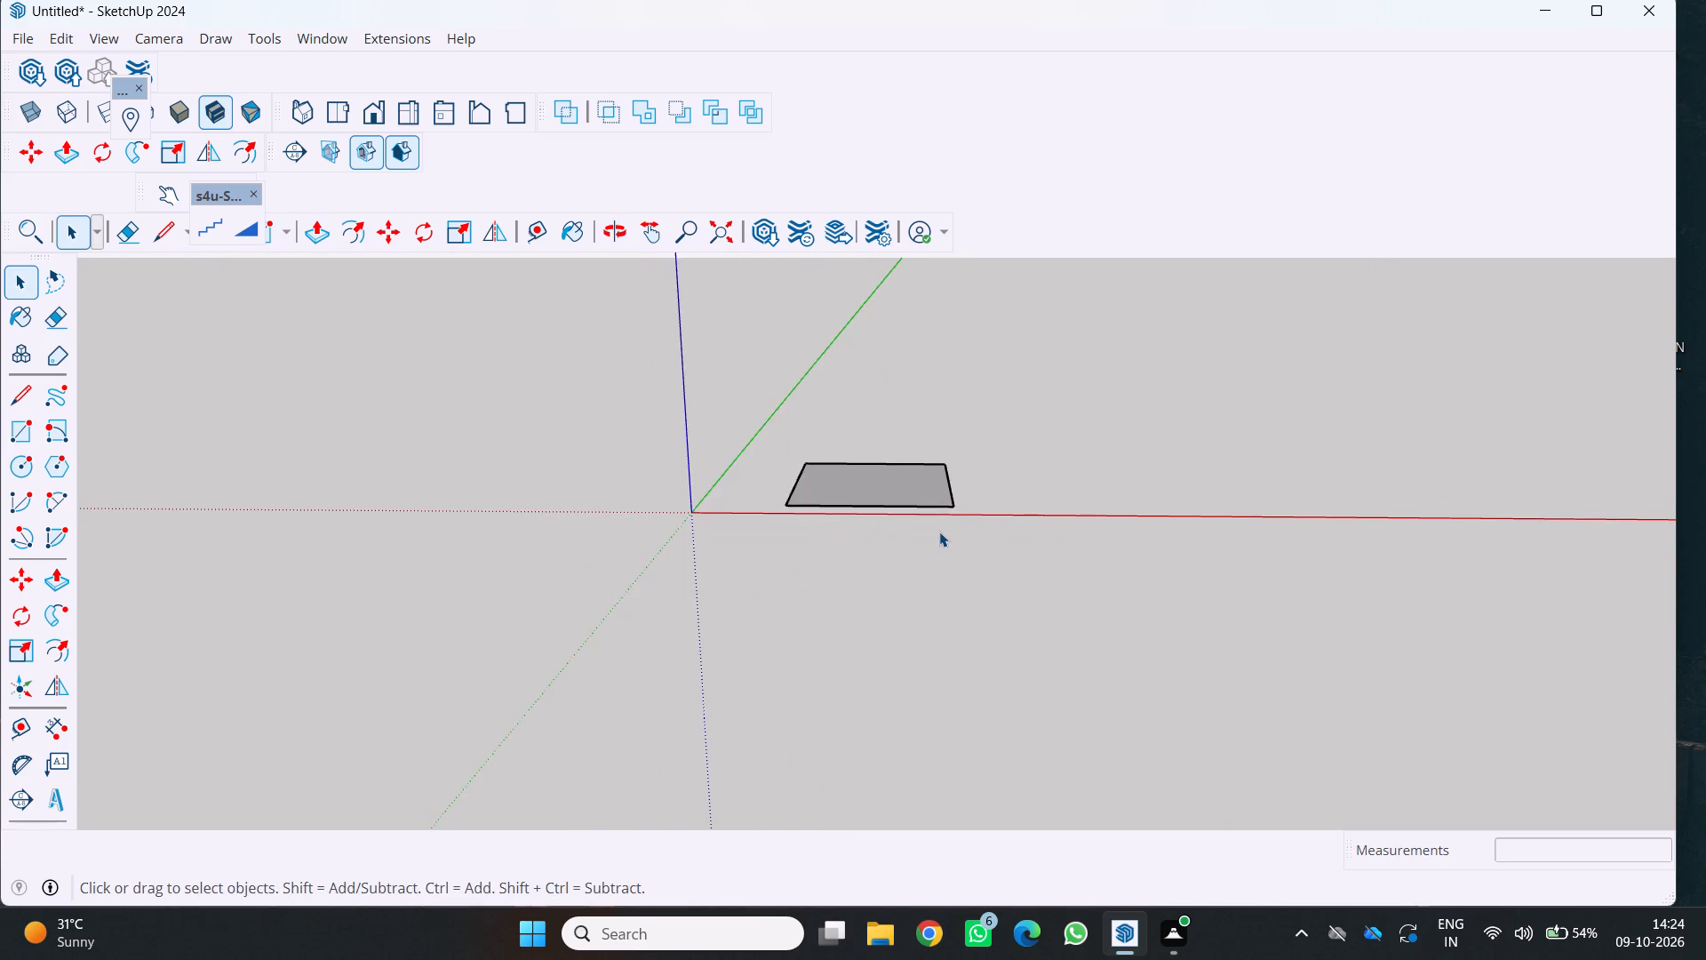
scroll(929, 528, up, 4)
scroll(870, 436, up, 2)
middle_drag(872, 435, 888, 481)
scroll(885, 483, down, 2)
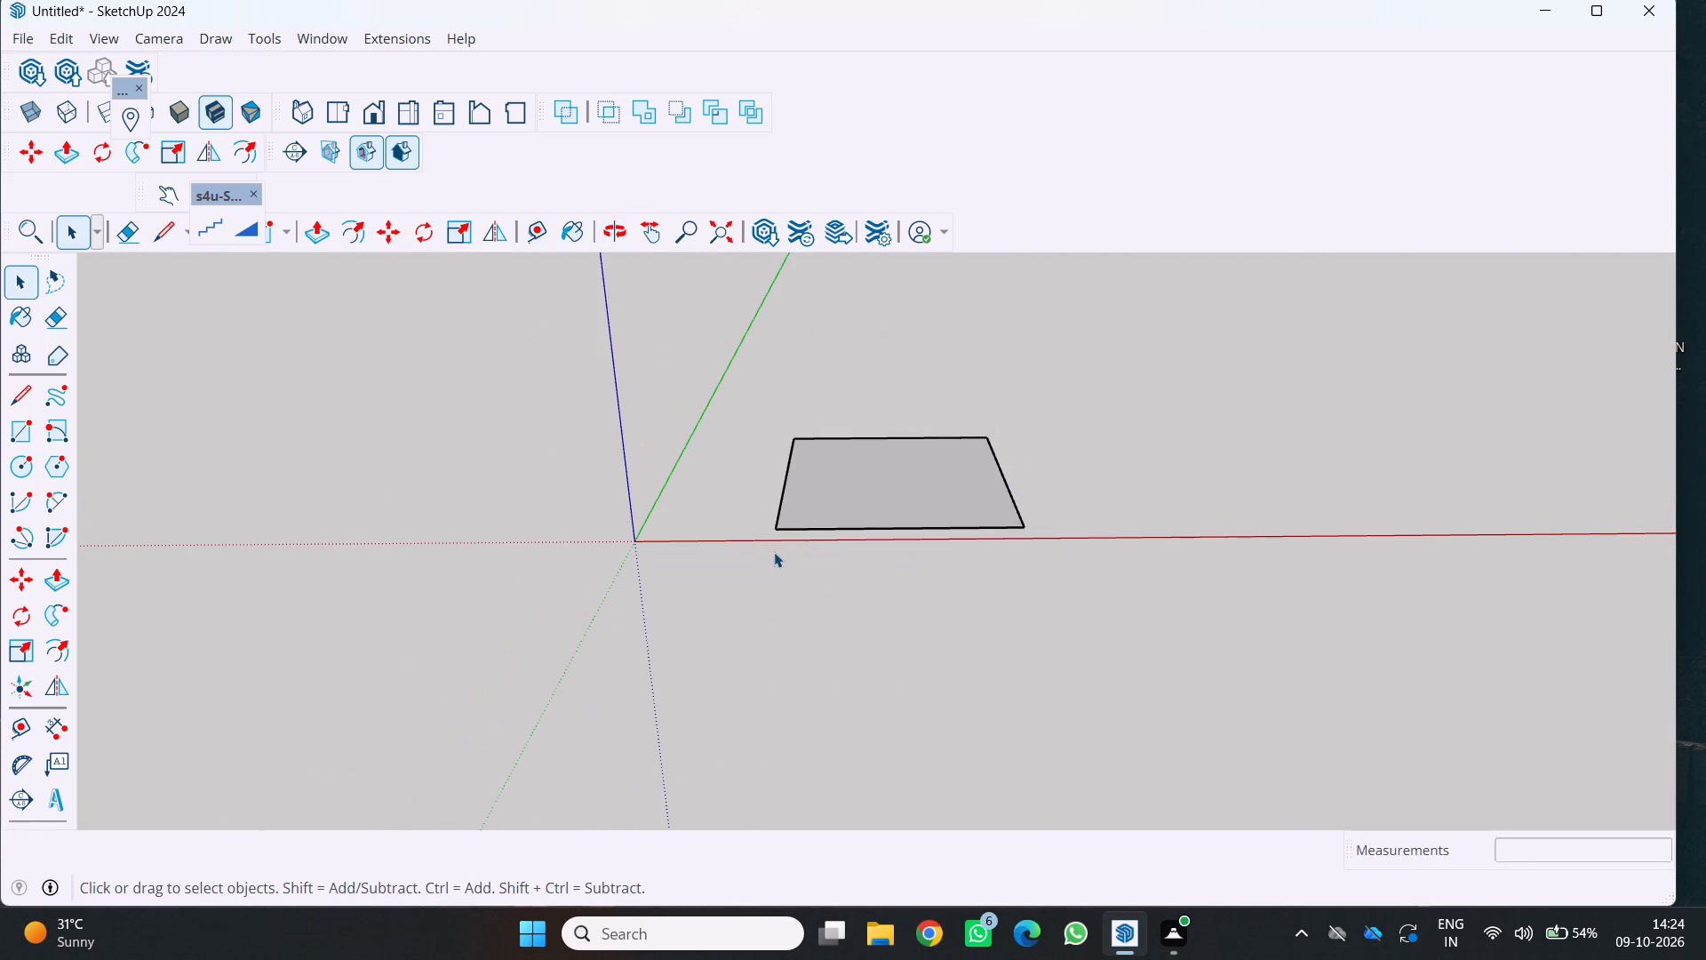
key(p)
click(884, 496)
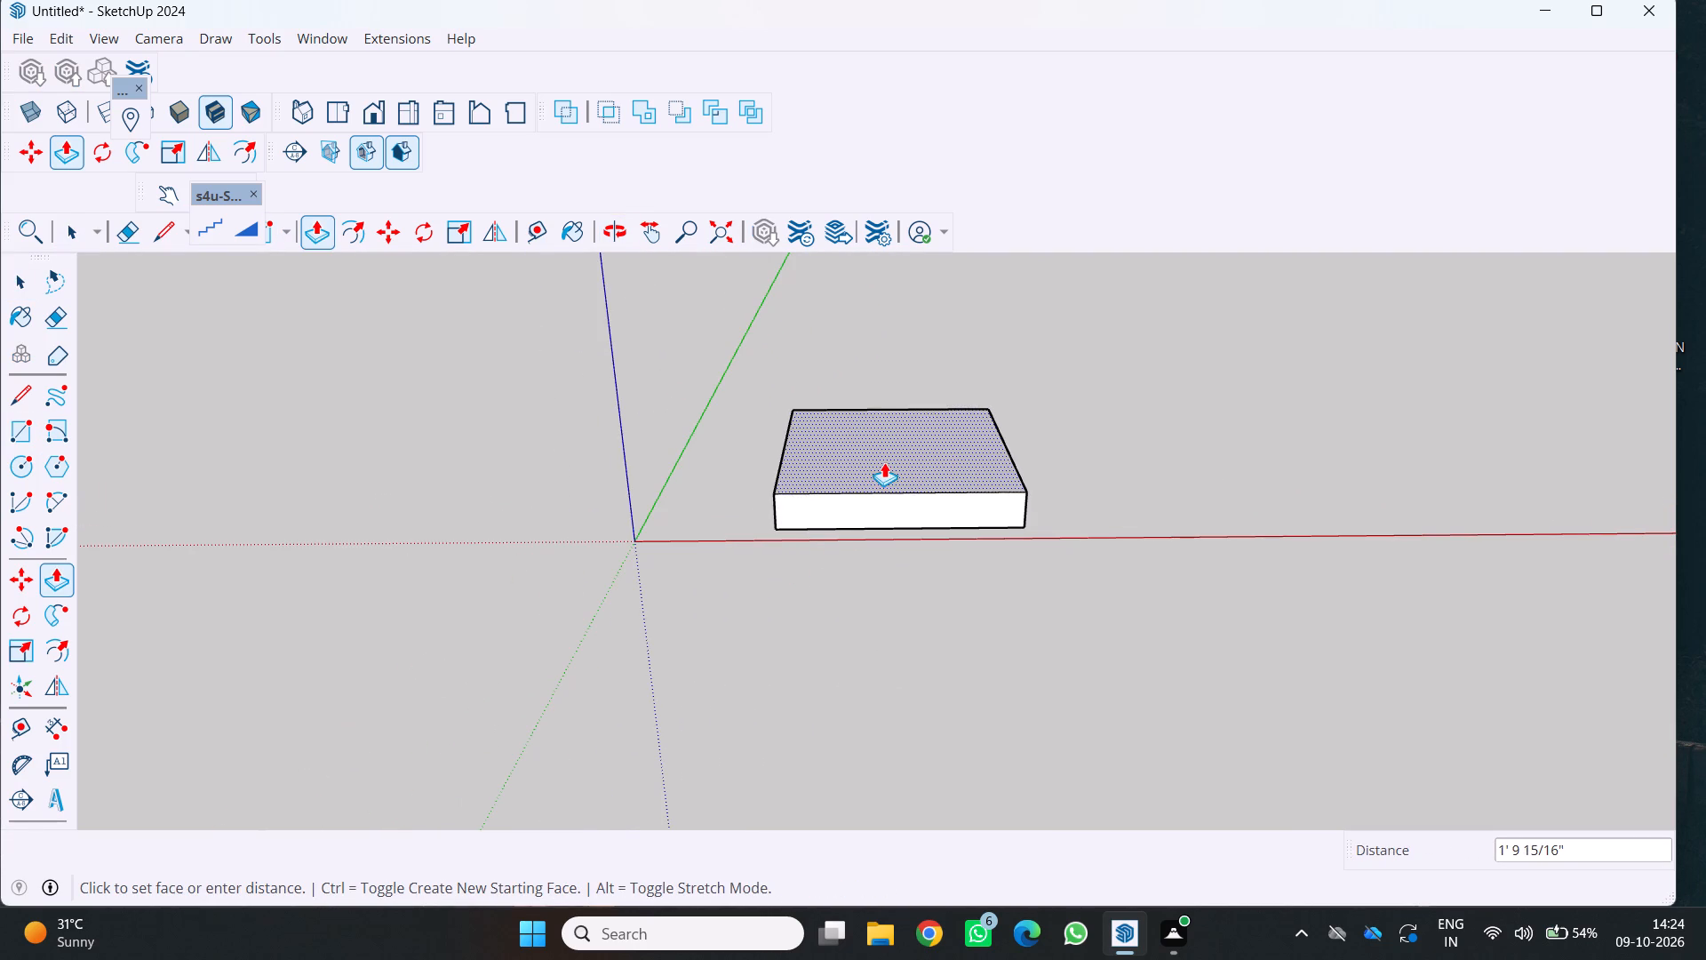
key(6)
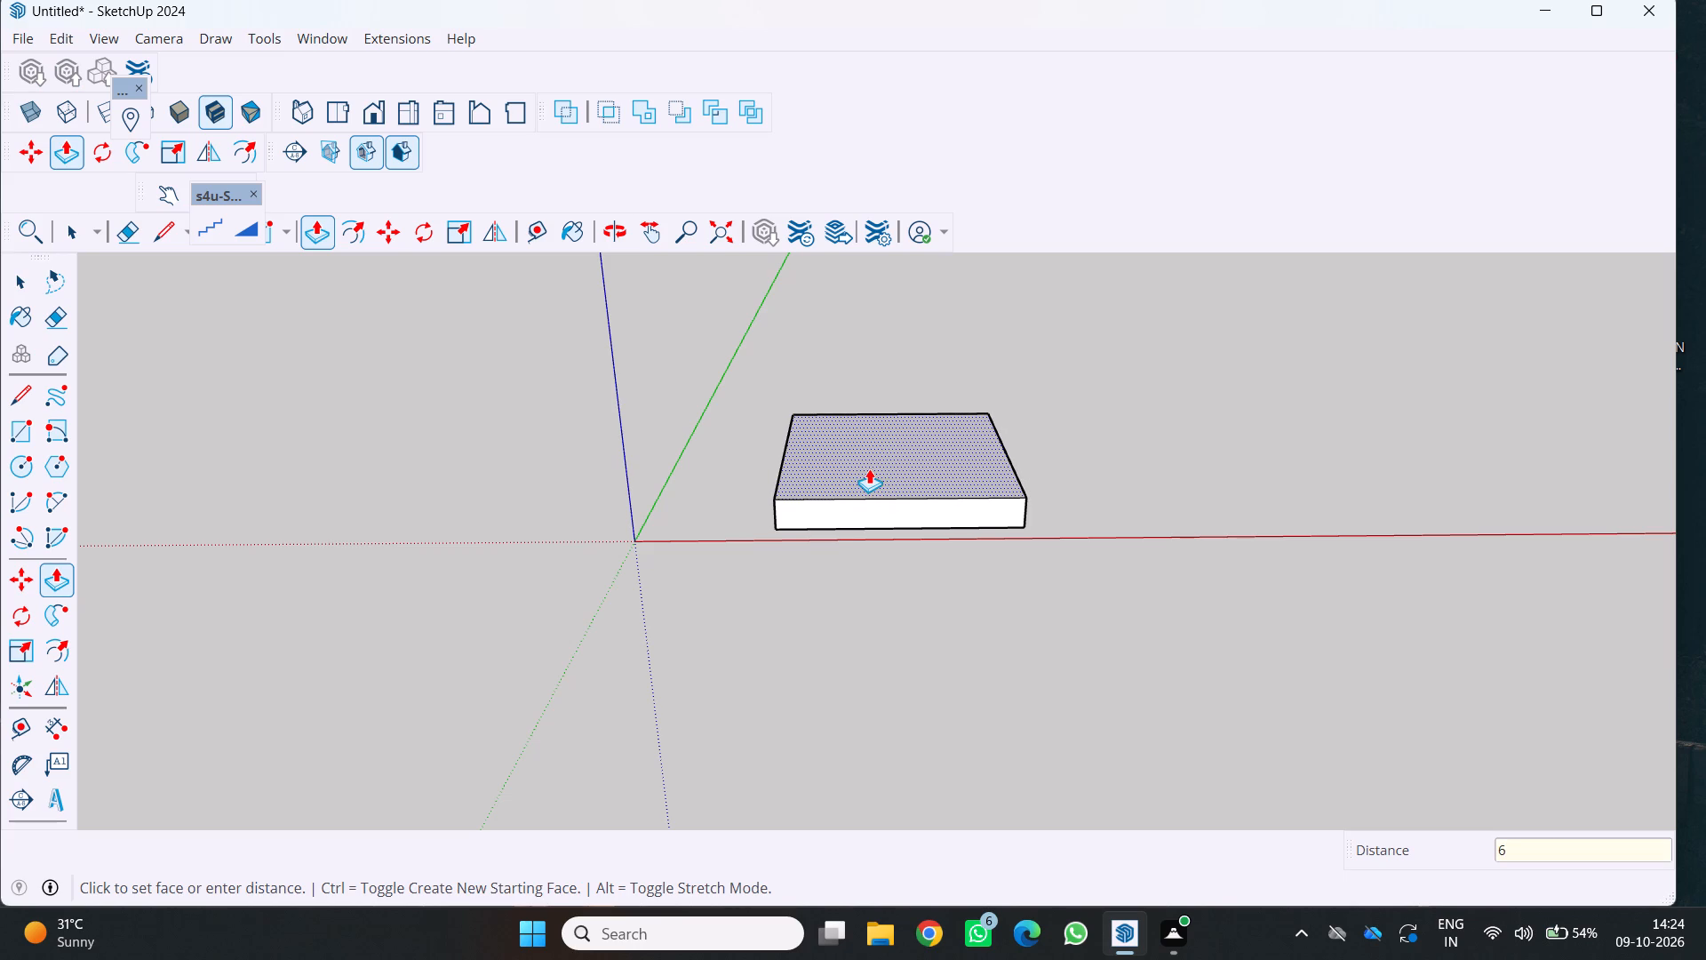
key(Return)
Select the entire floor slab with all its connected faces and edges and make it a group.
scroll(749, 578, down, 3)
middle_drag(739, 575, 671, 591)
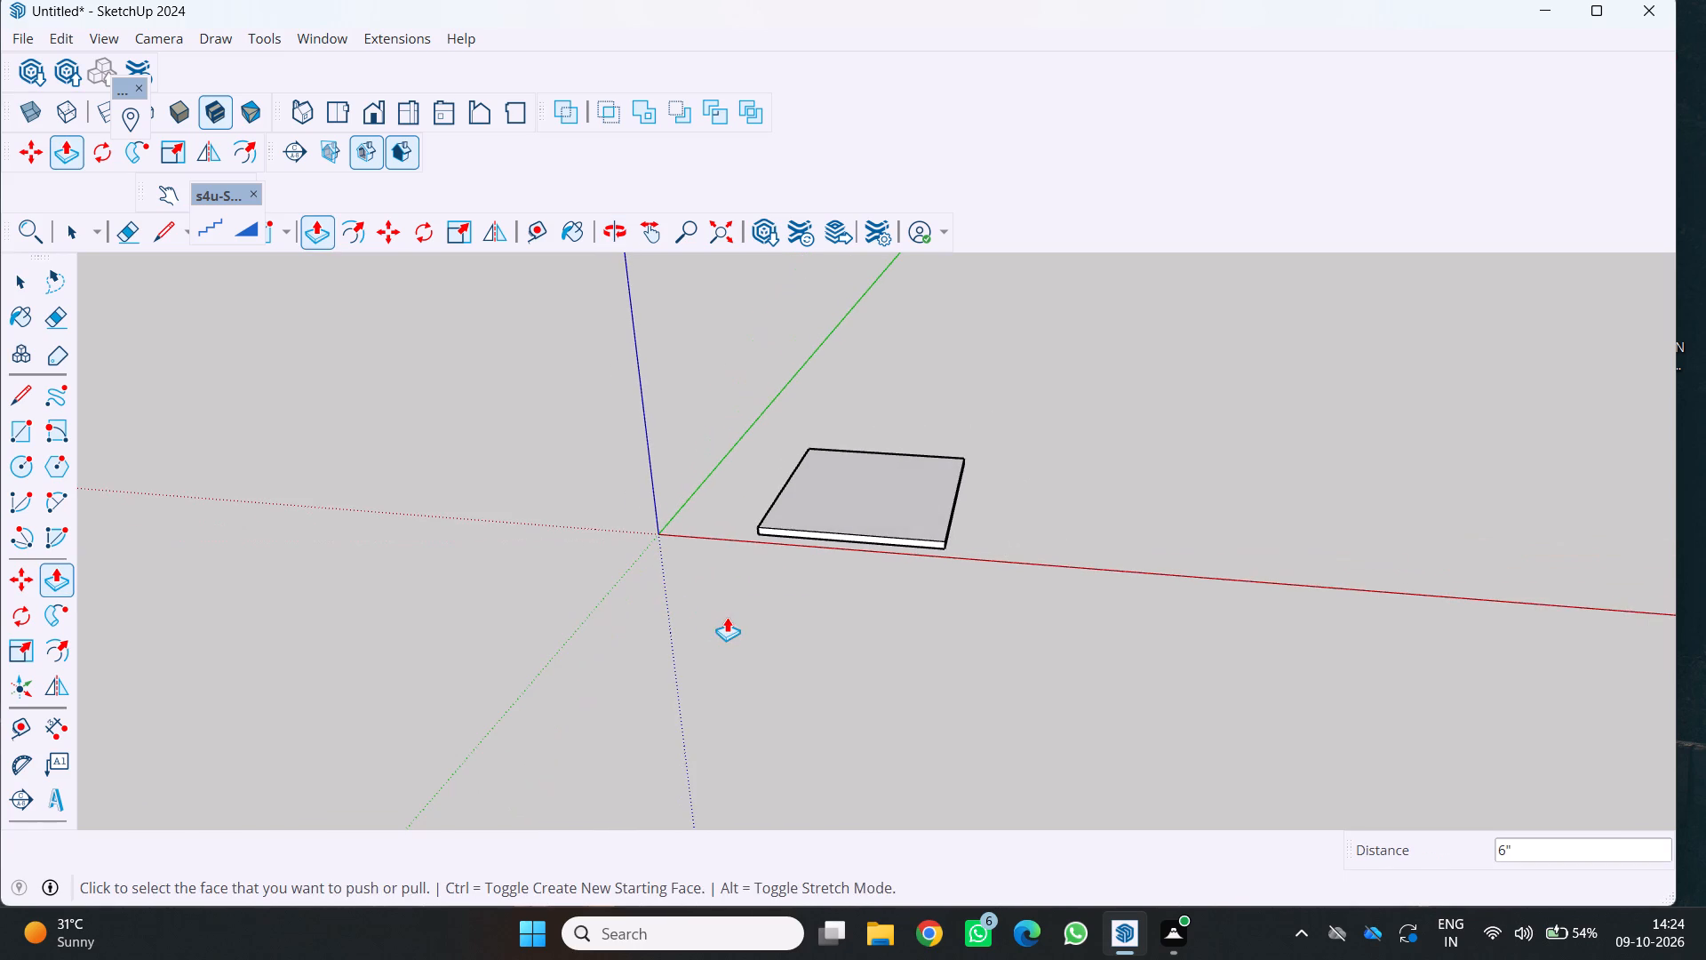
key(space)
click(812, 469)
click(817, 471)
click(810, 470)
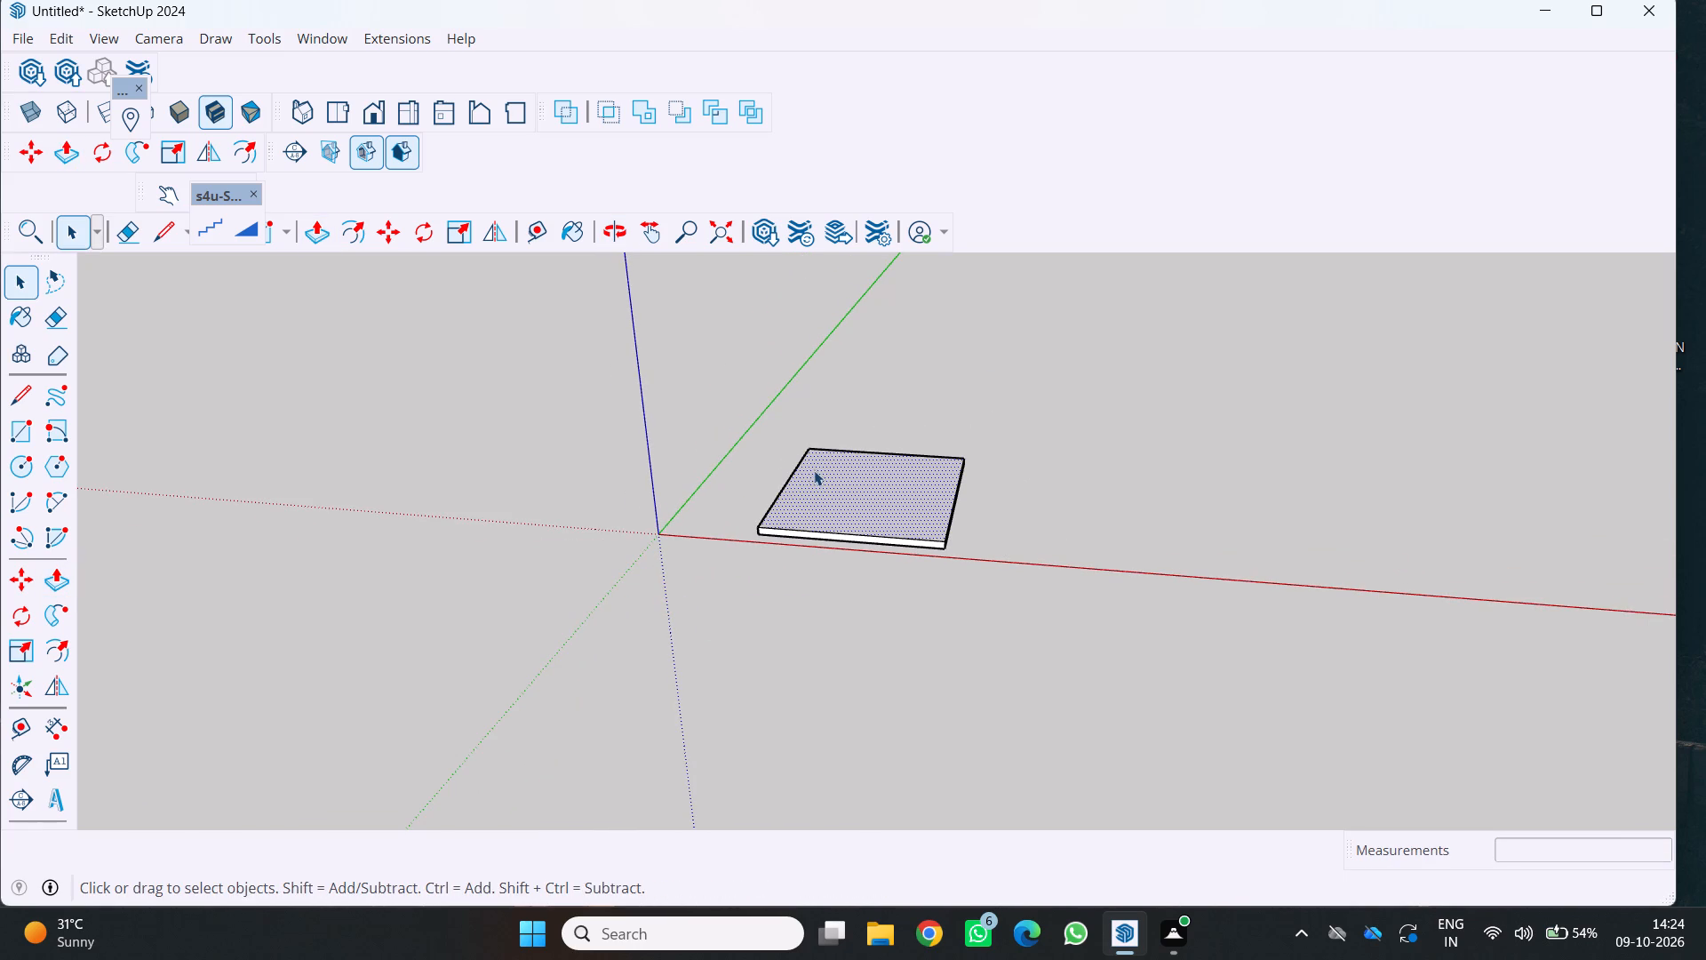
click(812, 470)
double_click(822, 507)
drag(824, 515, 833, 526)
triple_click(822, 524)
triple_click(822, 524)
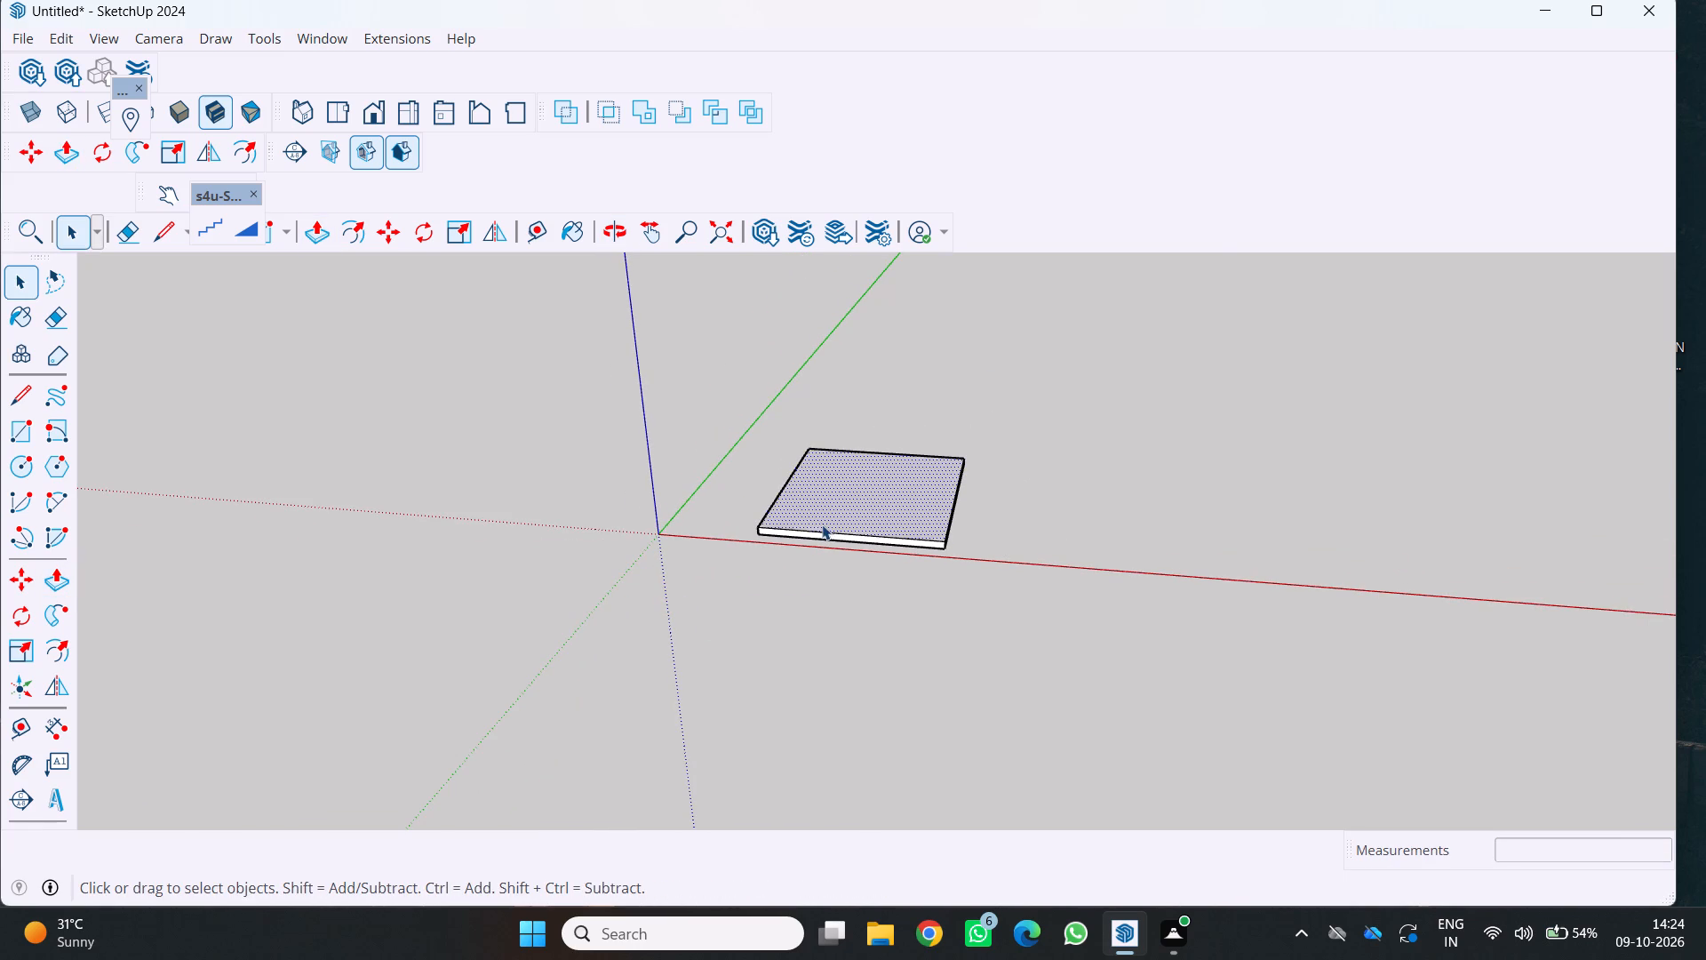
right_click(813, 521)
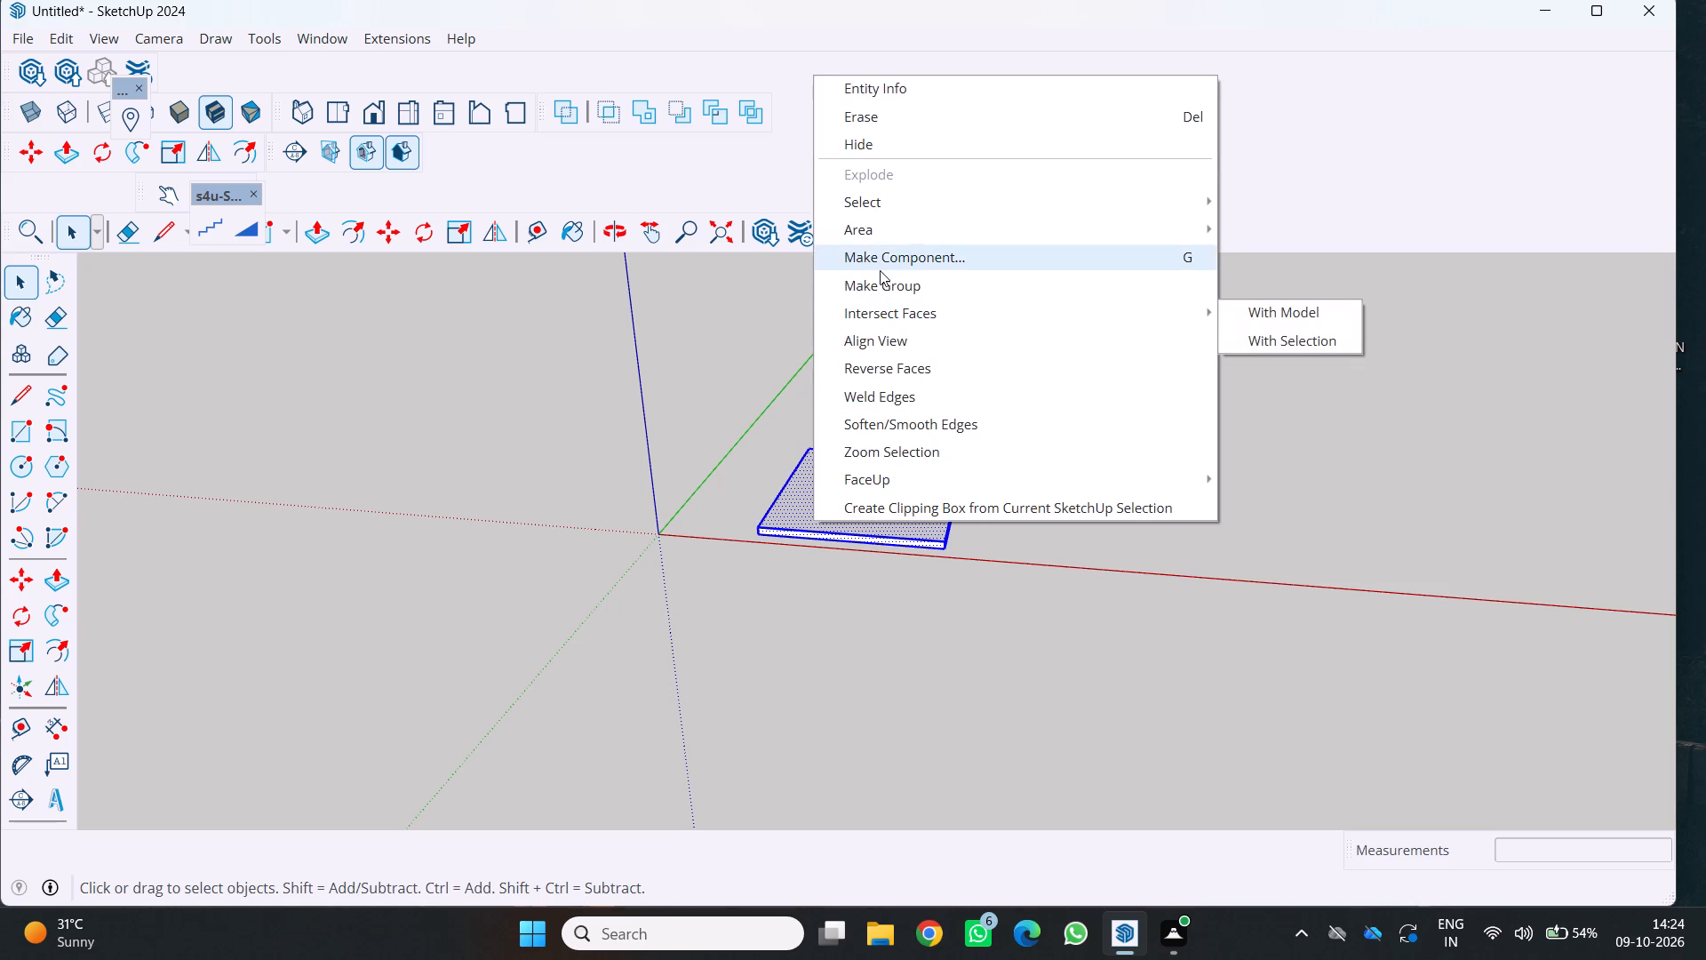
click(880, 291)
Draw a 9" by 14' rectangle on top of the slab, along its full edge nearest the green axis.
scroll(592, 623, down, 3)
middle_drag(648, 612, 686, 626)
middle_click(686, 626)
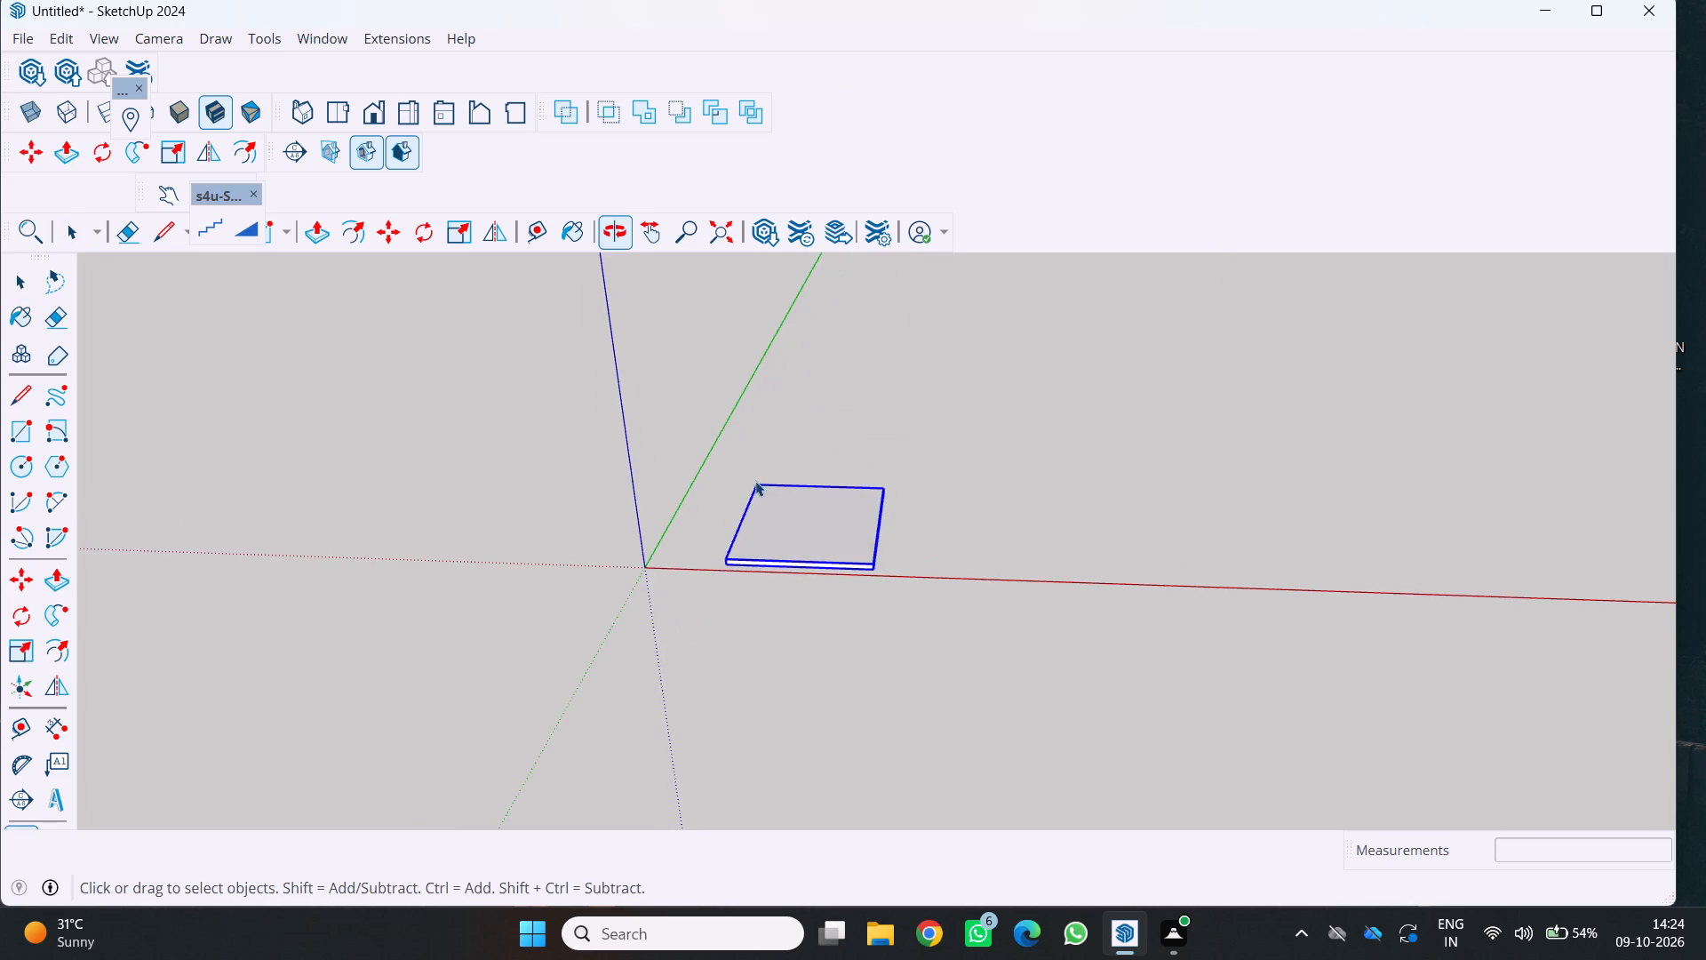
scroll(752, 466, up, 5)
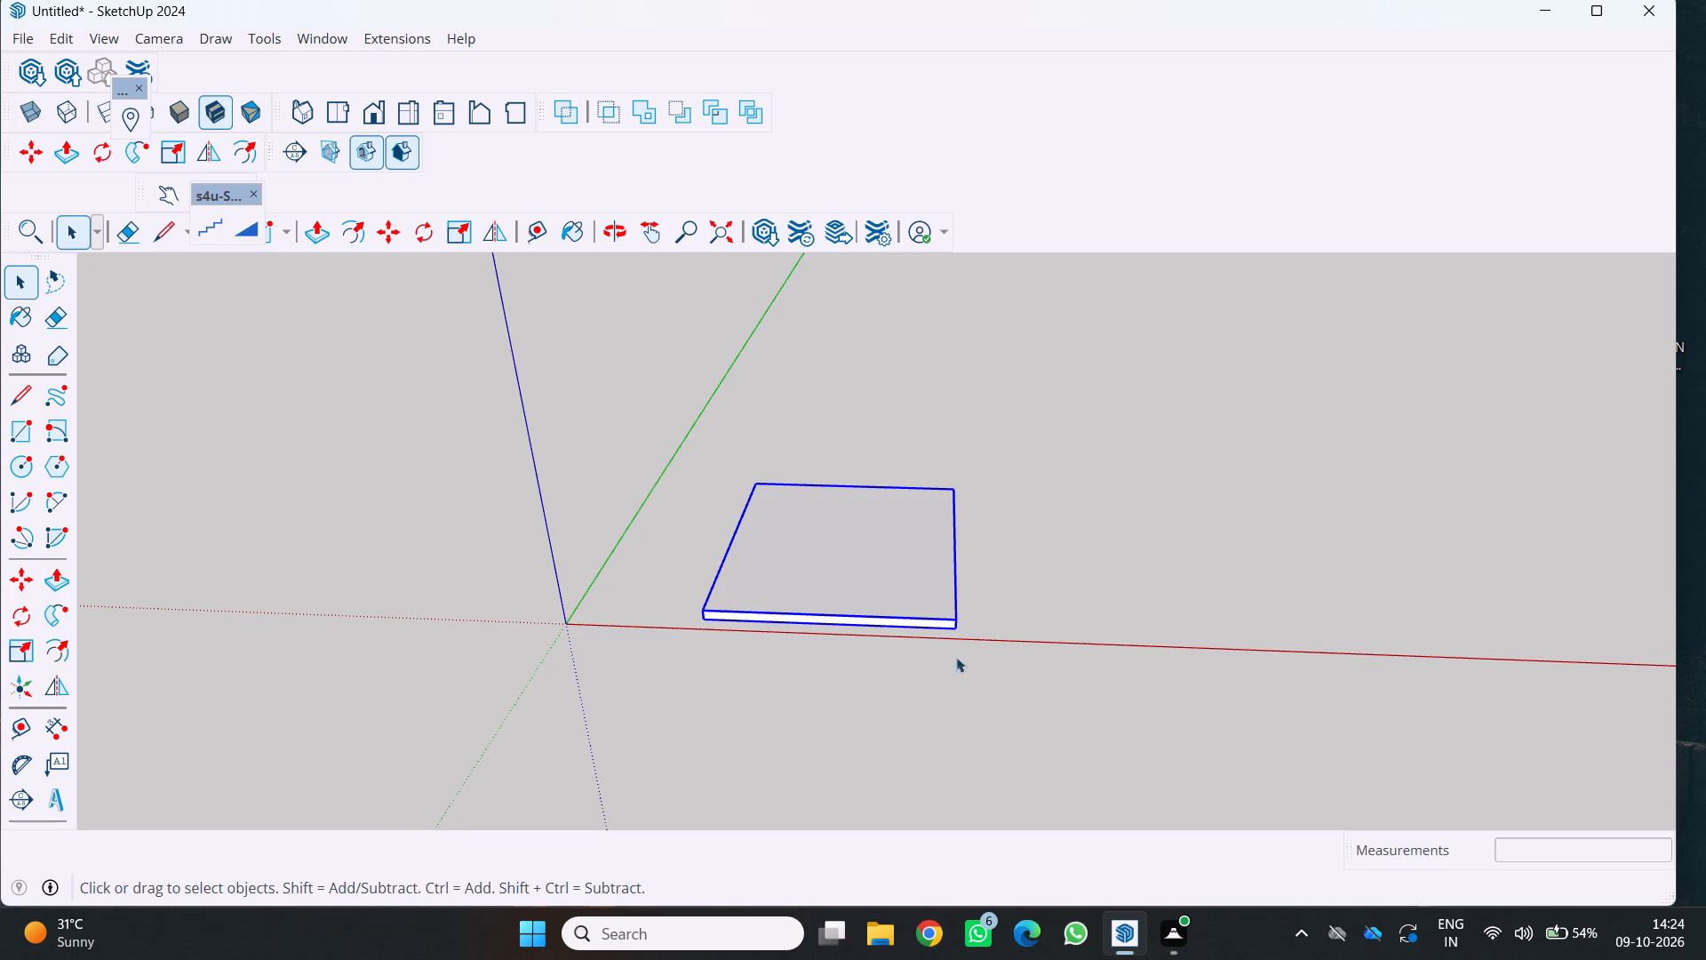
scroll(941, 646, up, 1)
scroll(551, 420, up, 2)
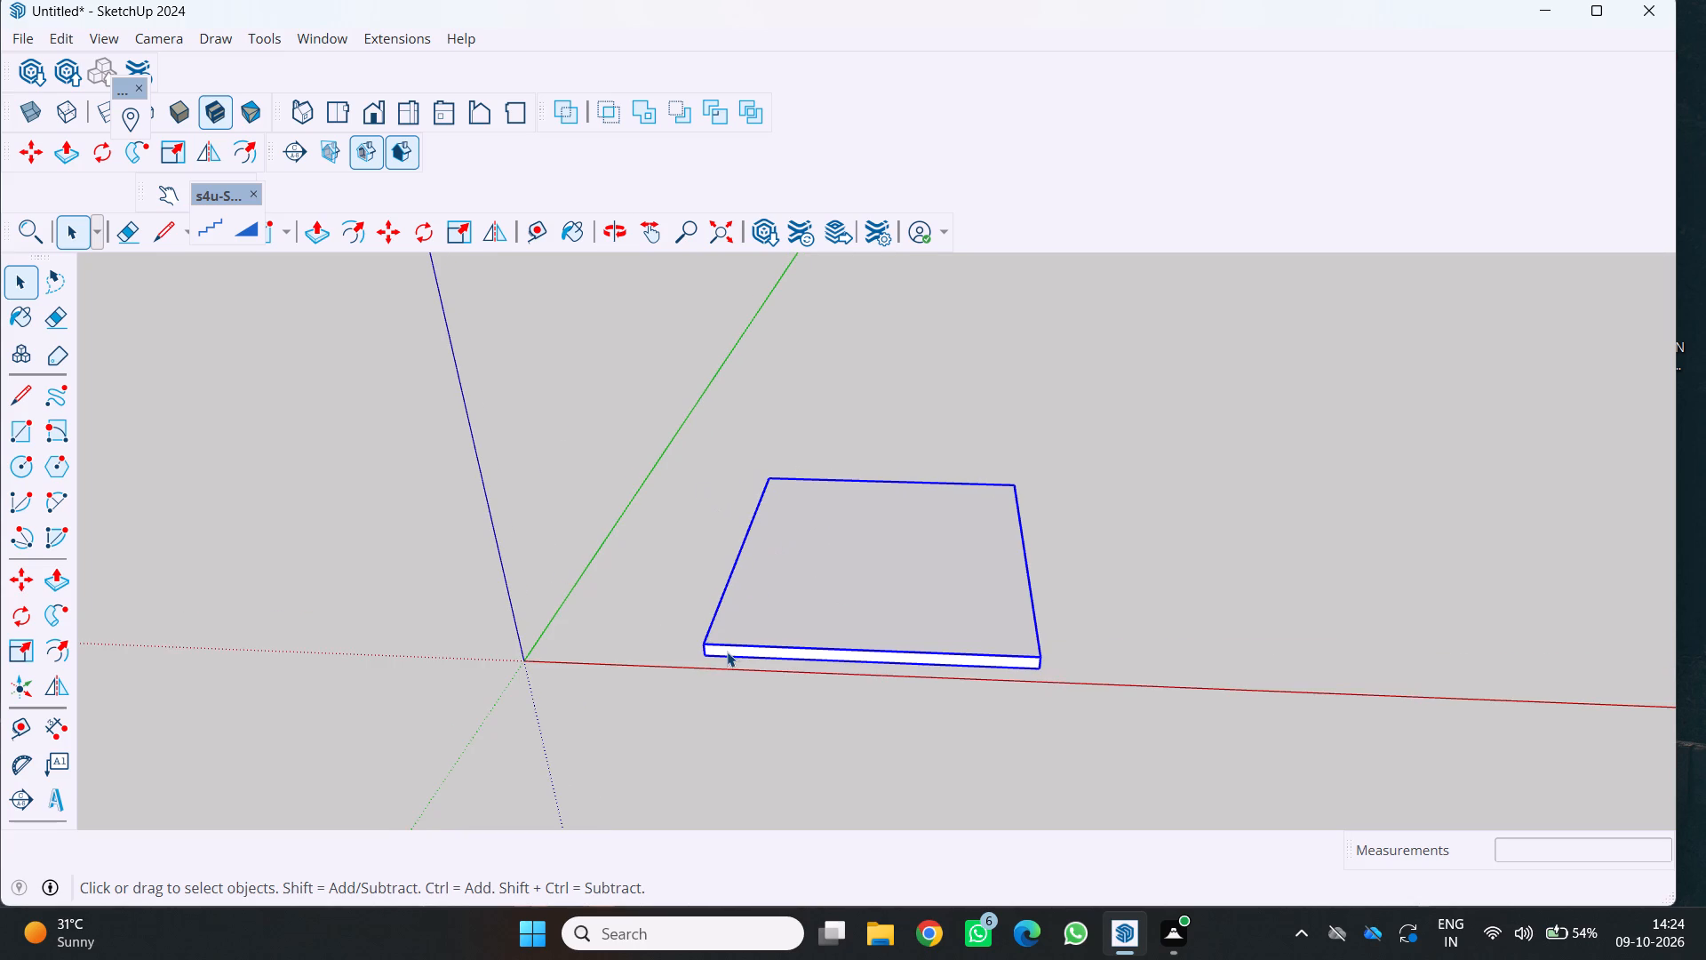
click(19, 433)
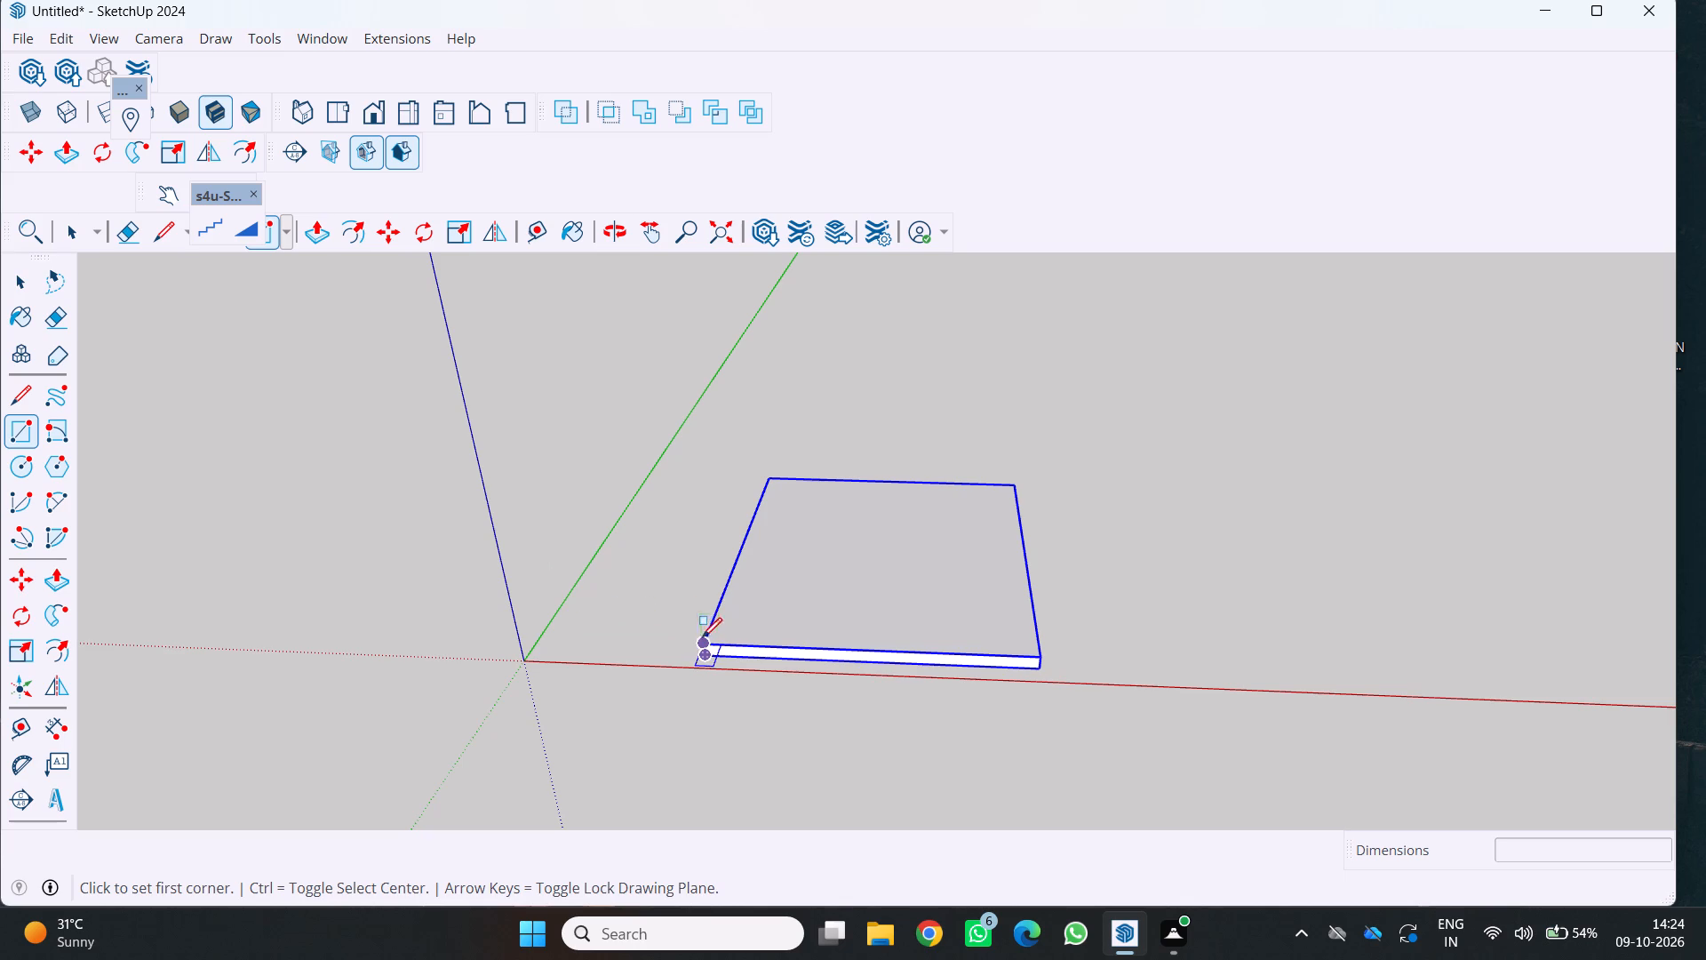
scroll(715, 632, up, 4)
click(703, 650)
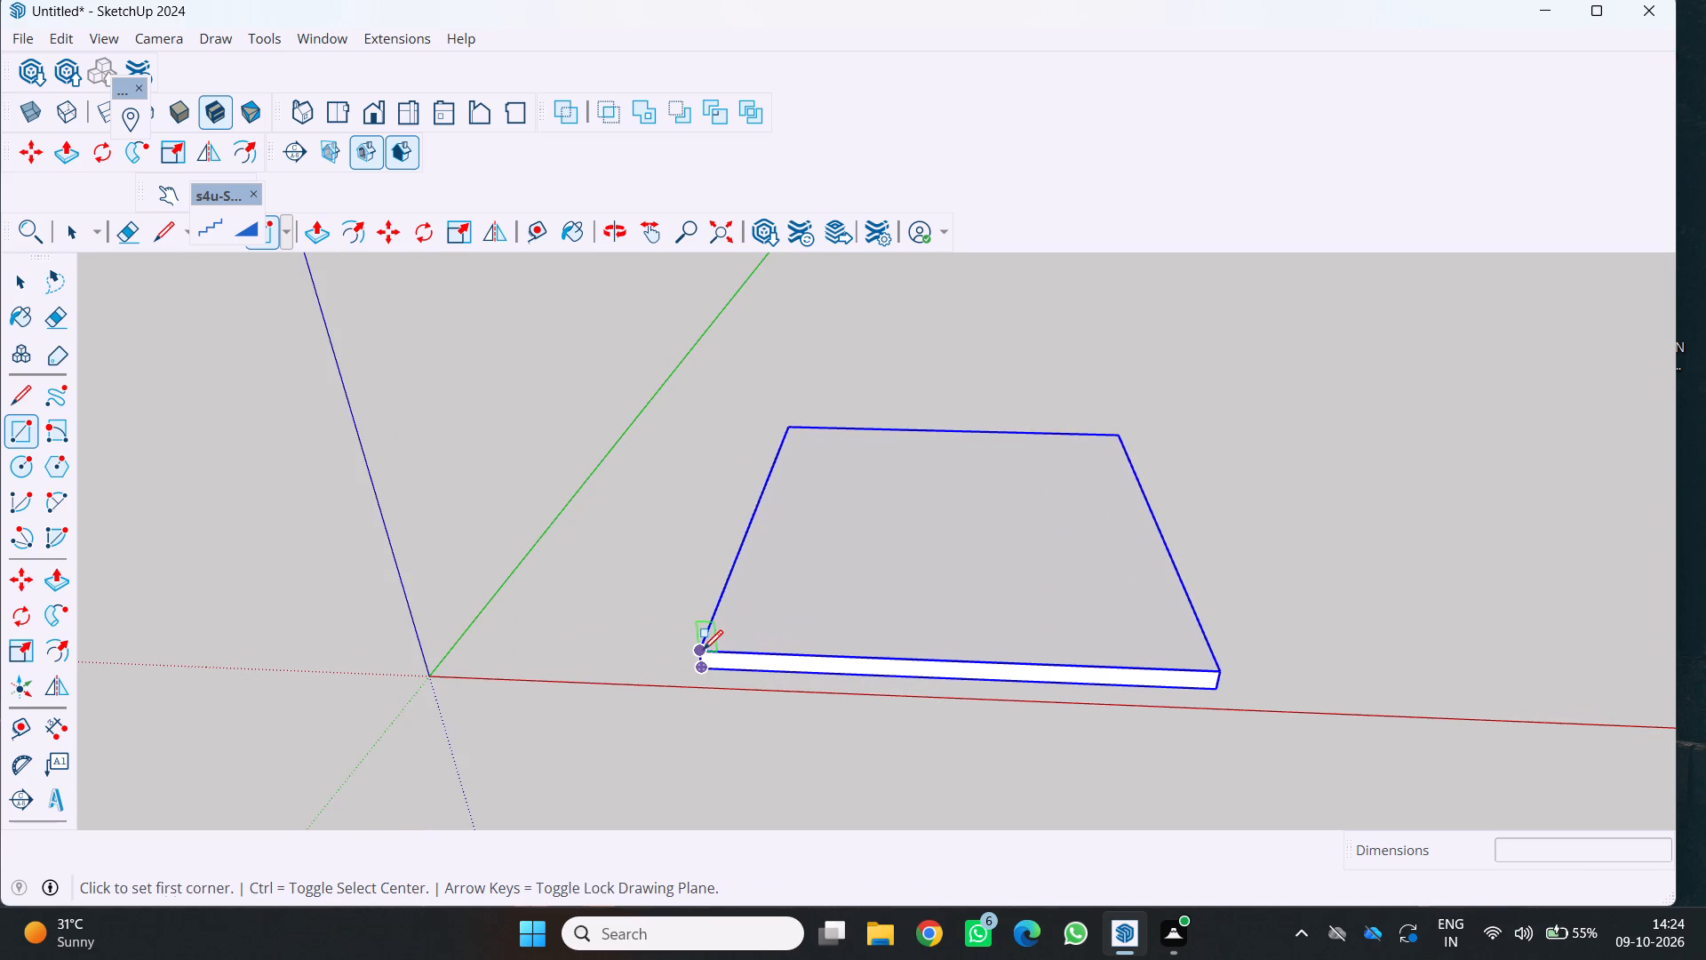
click(825, 427)
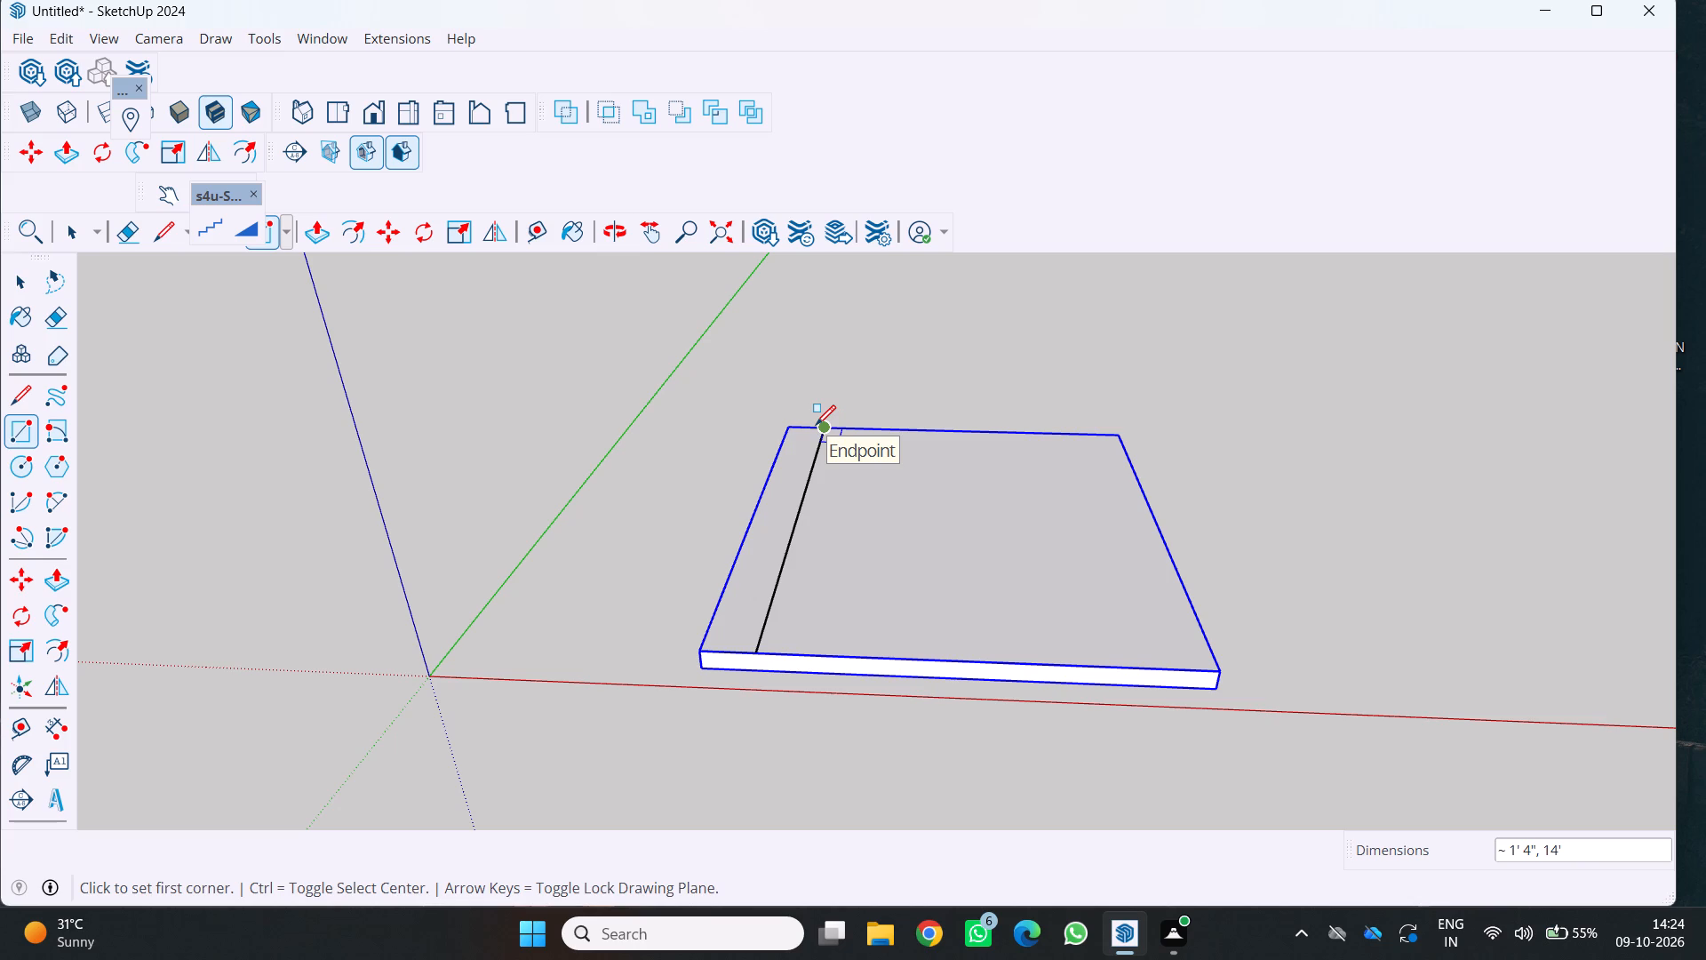
key(9)
key(Return)
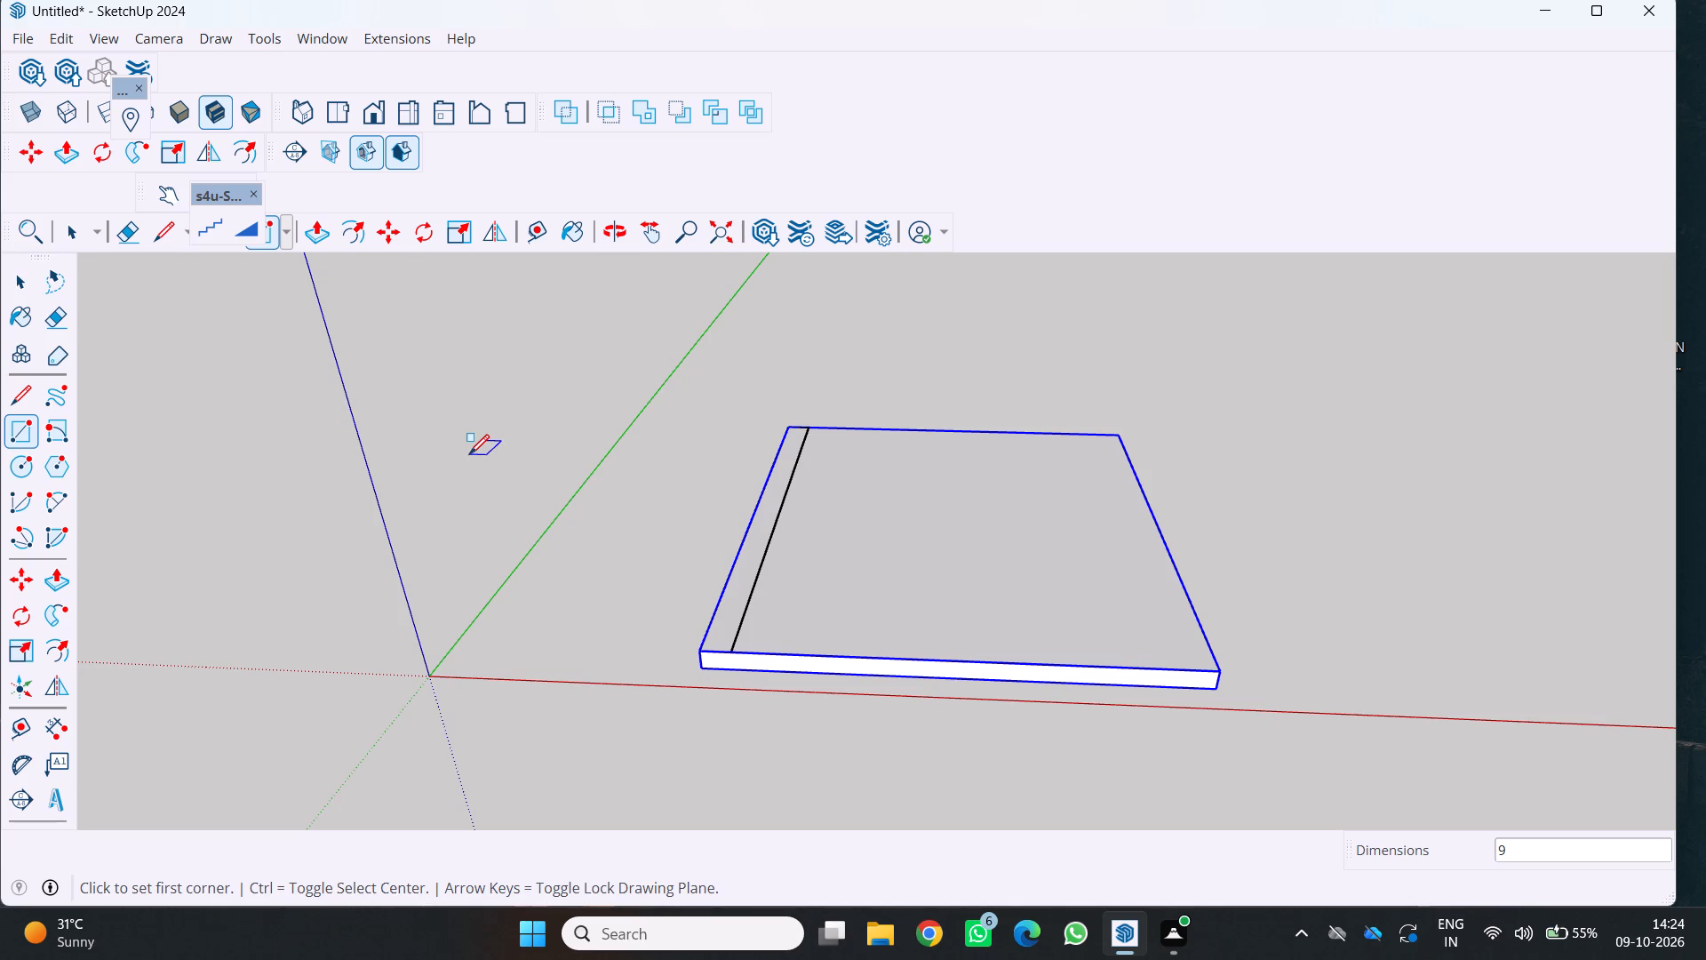
Push/Pull the narrow 9" strip on the slab upward 10' to form the side wall.
middle_click(575, 444)
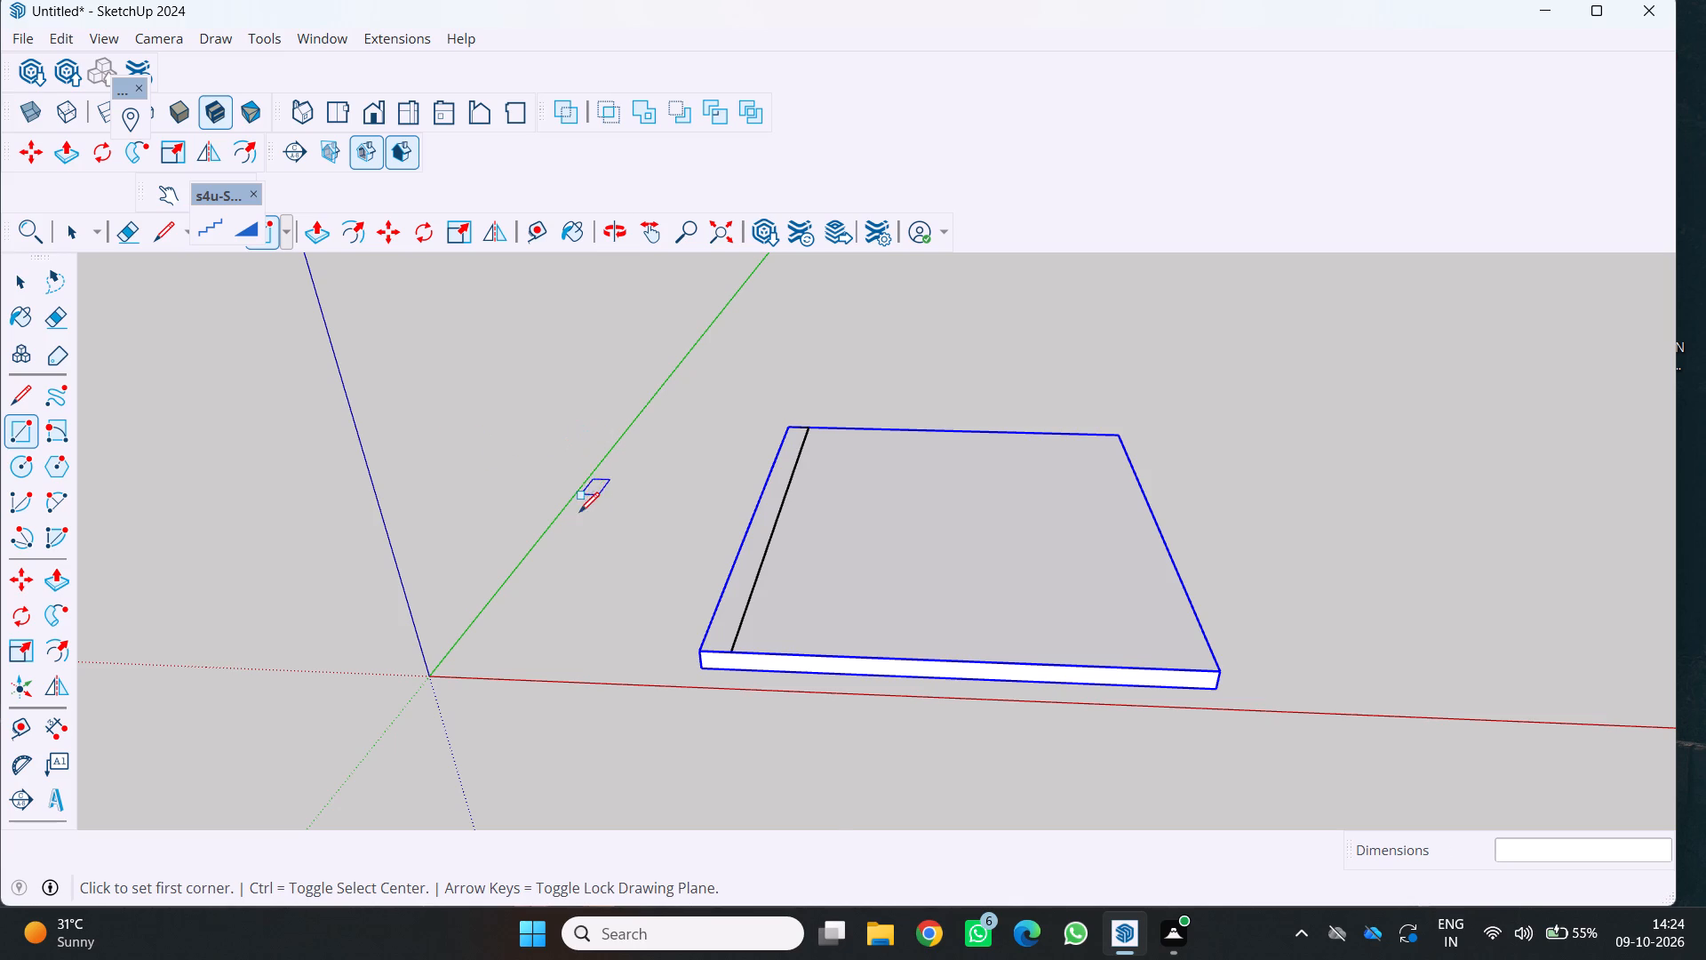
middle_click(579, 512)
middle_click(579, 512)
scroll(976, 460, up, 1)
scroll(975, 460, down, 10)
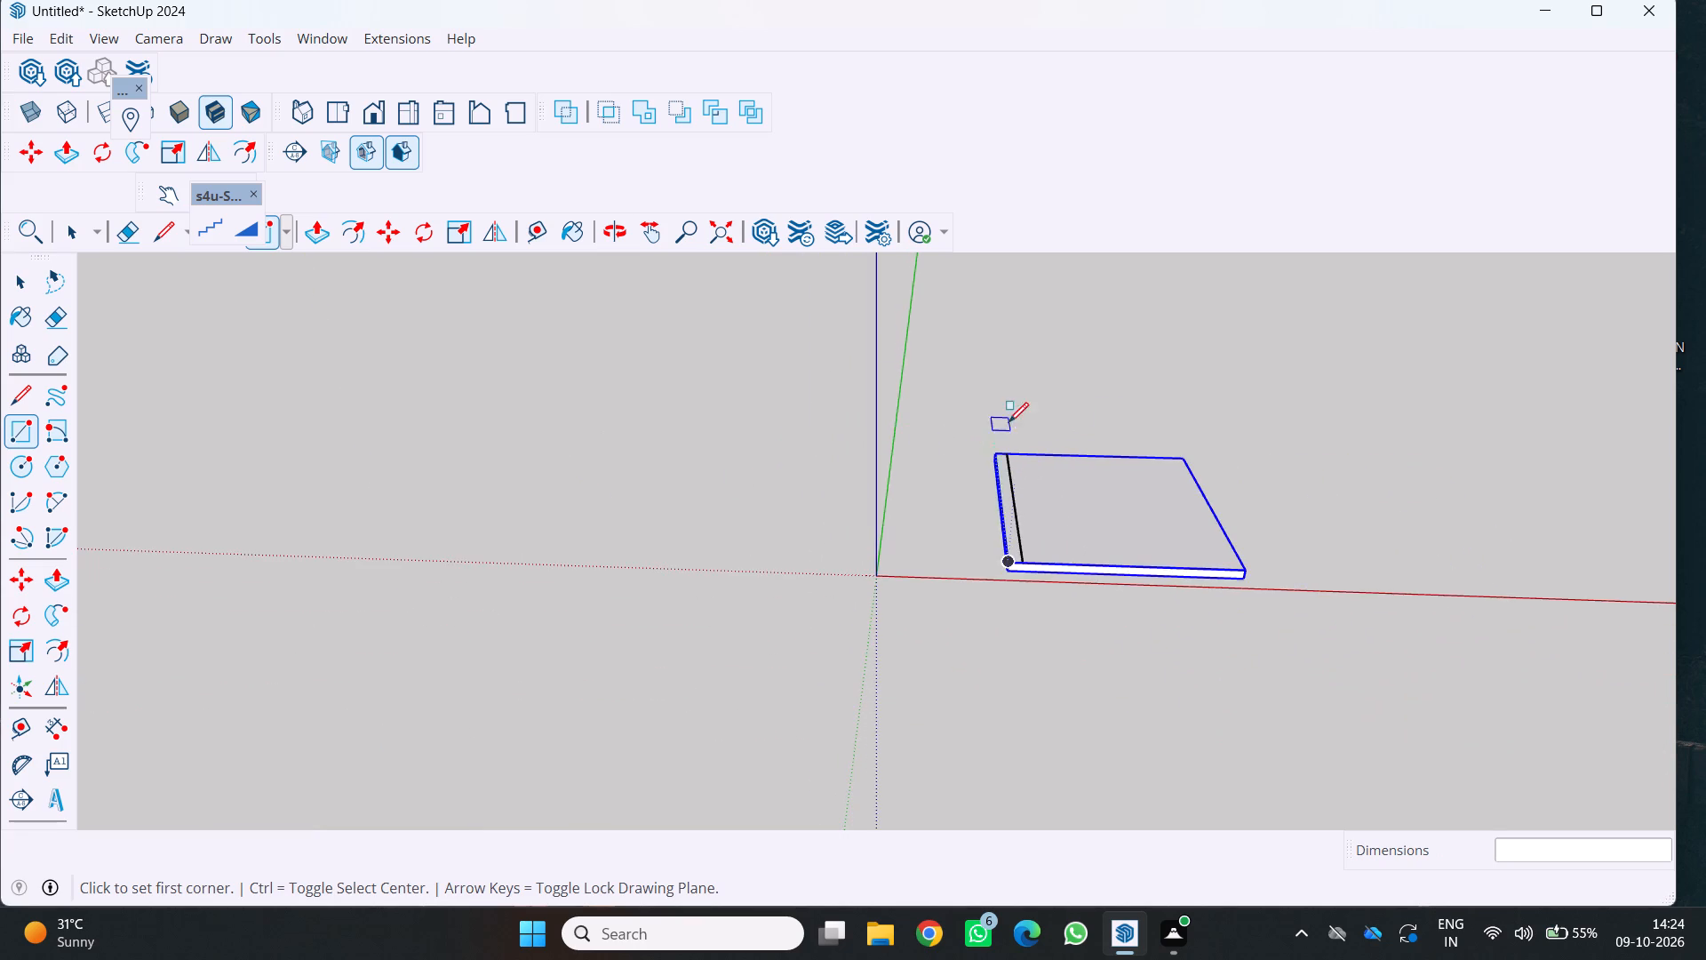
middle_drag(1010, 421, 938, 464)
middle_click(938, 464)
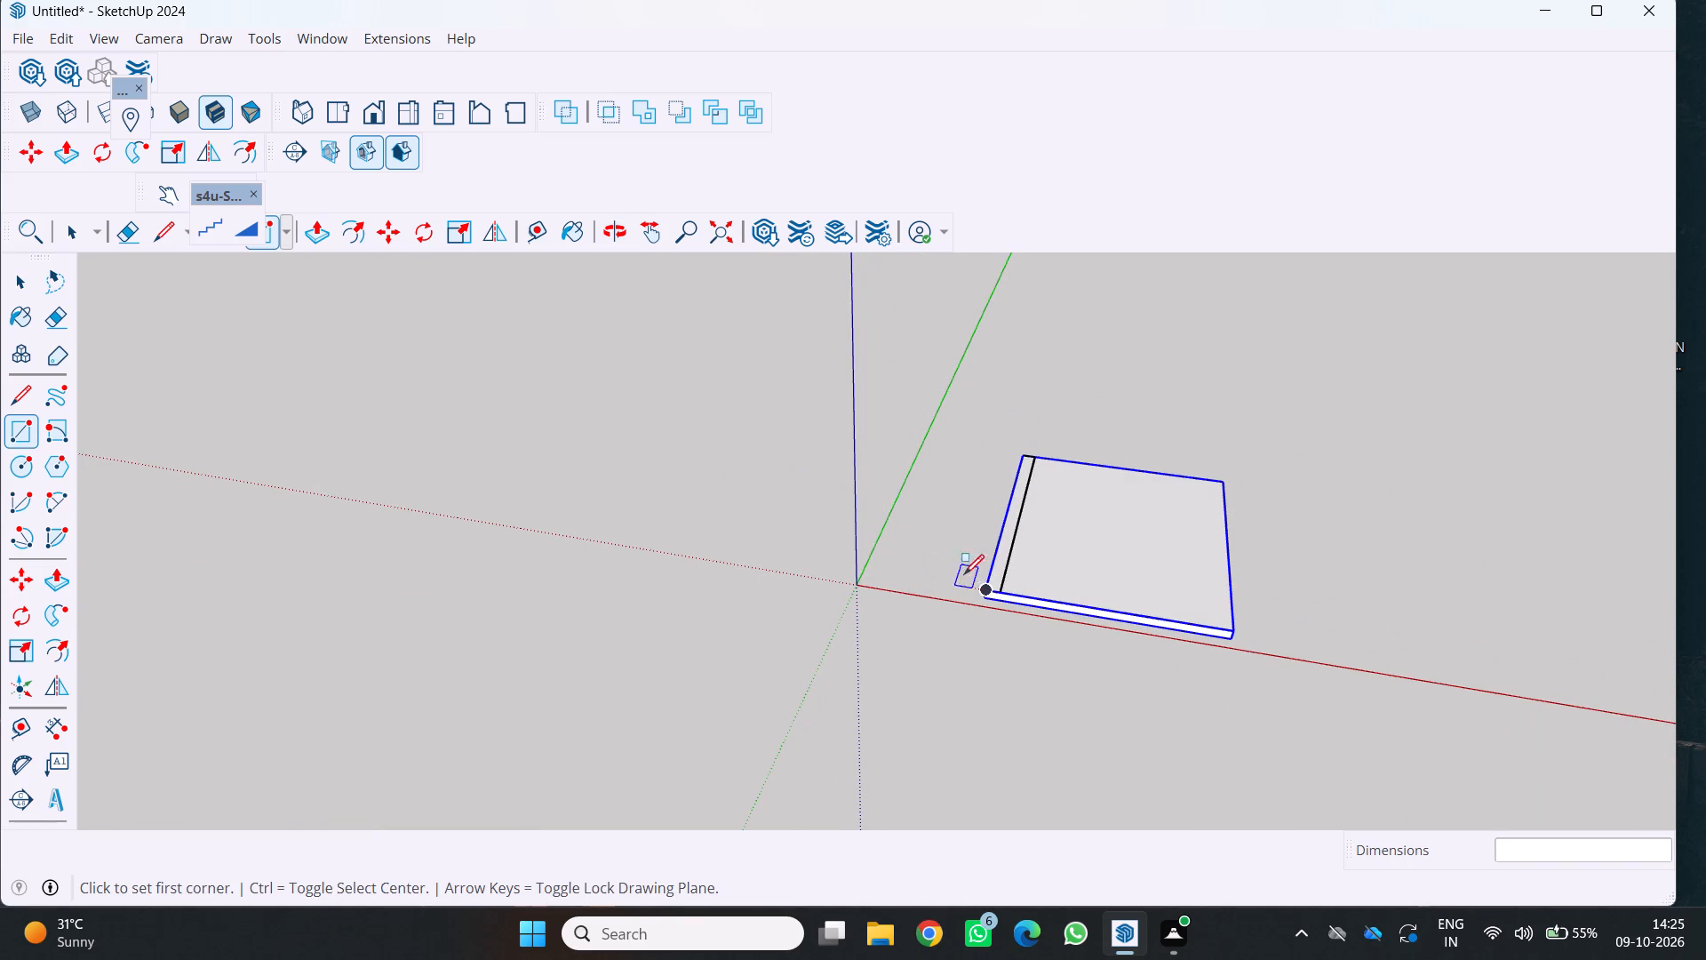
scroll(1304, 472, up, 3)
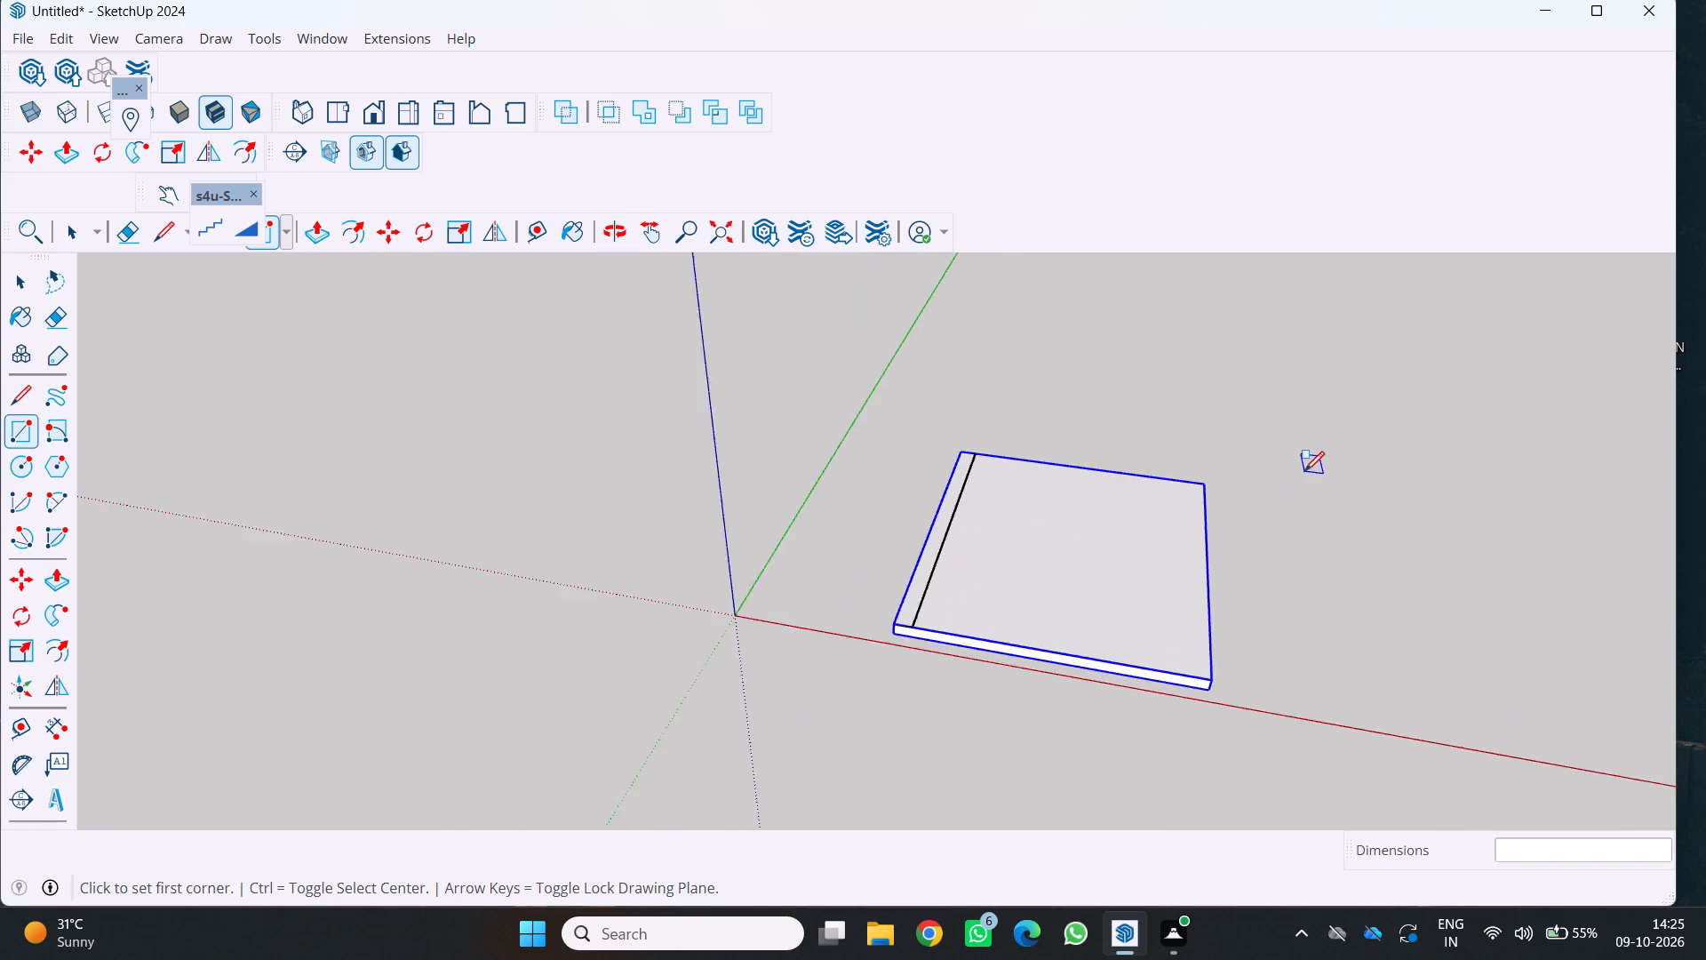
scroll(1304, 471, up, 3)
key(space)
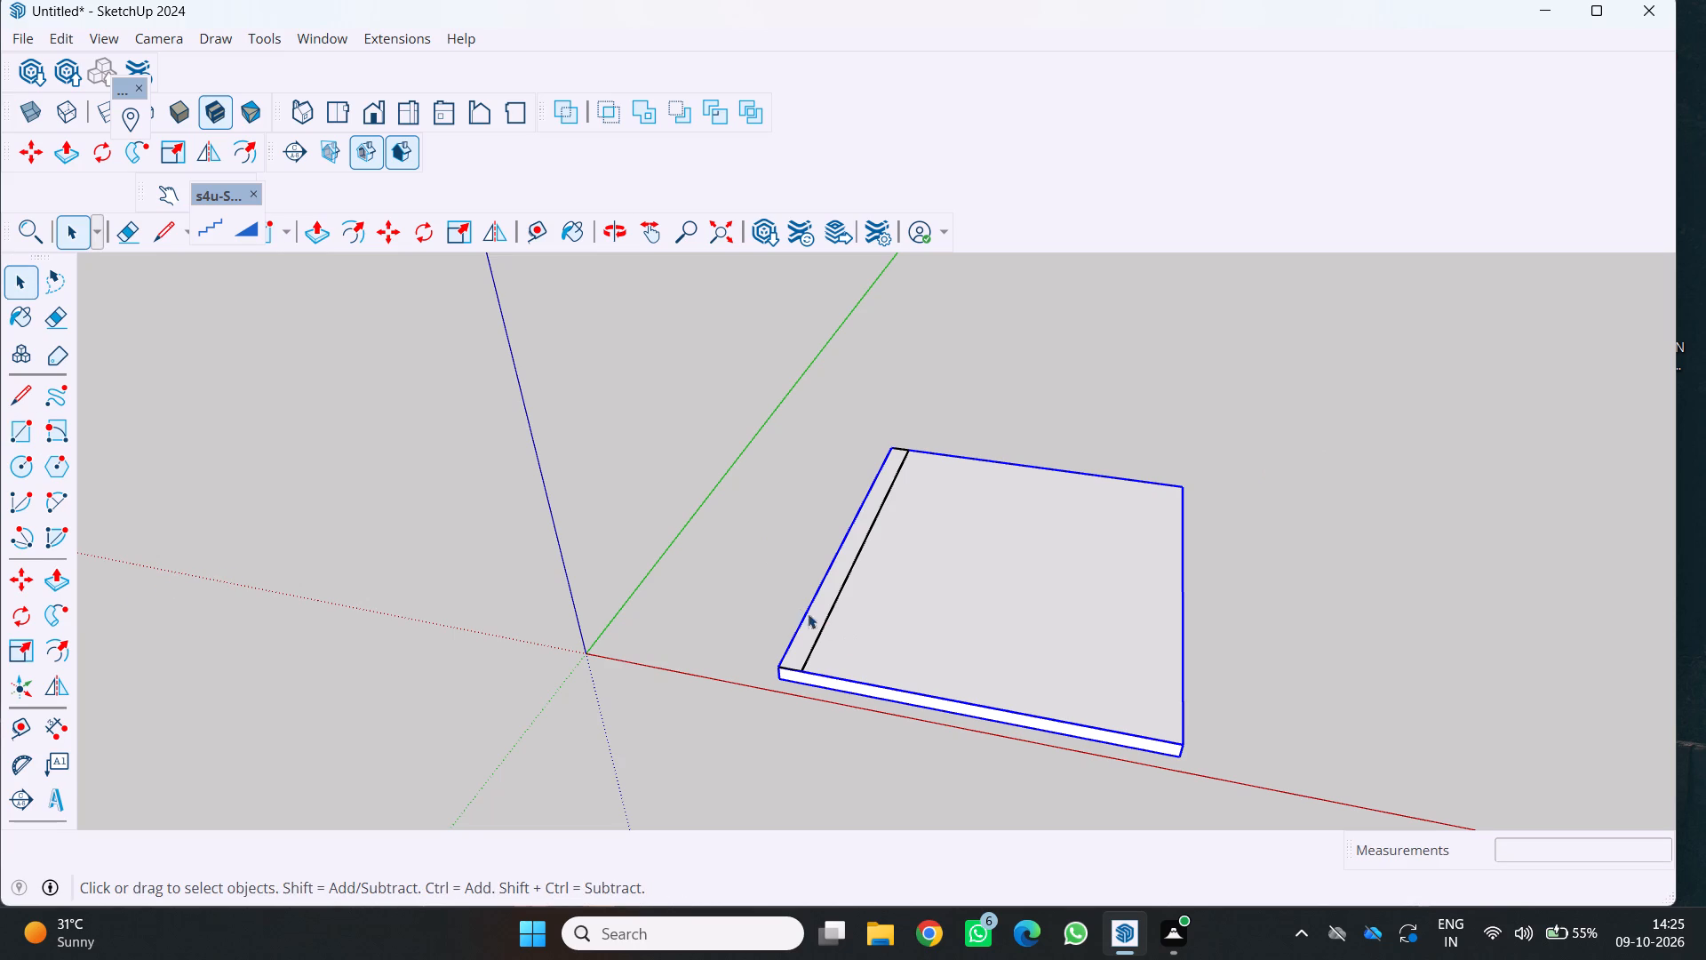
scroll(803, 597, up, 1)
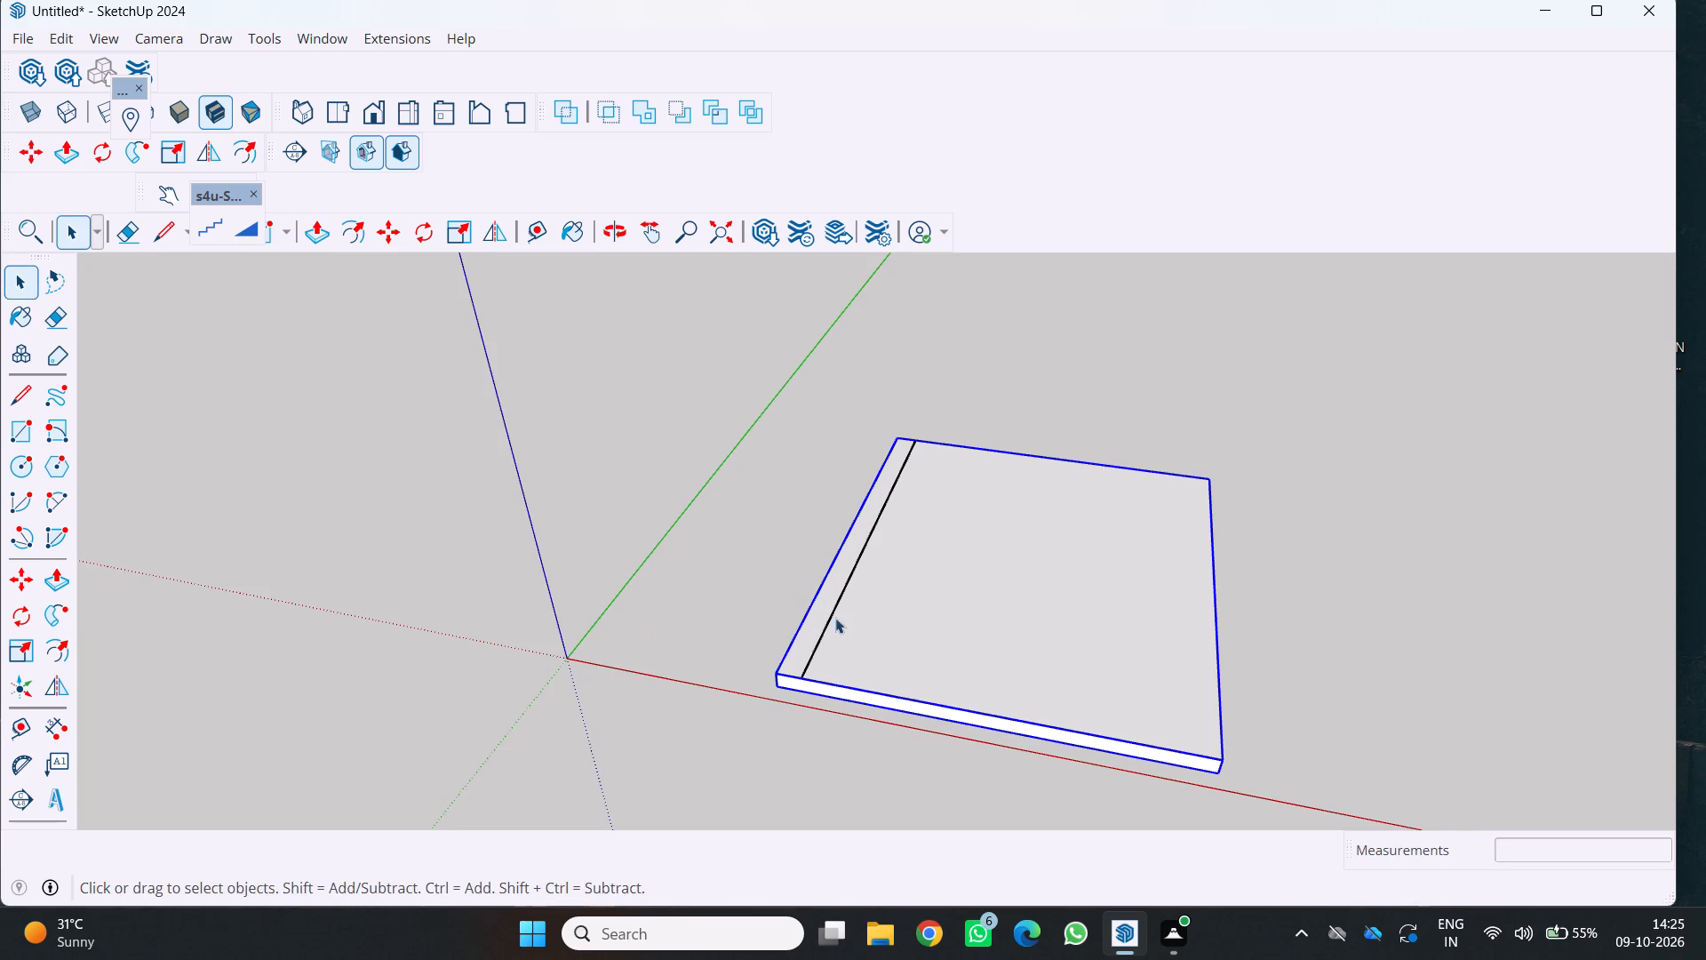
key(p)
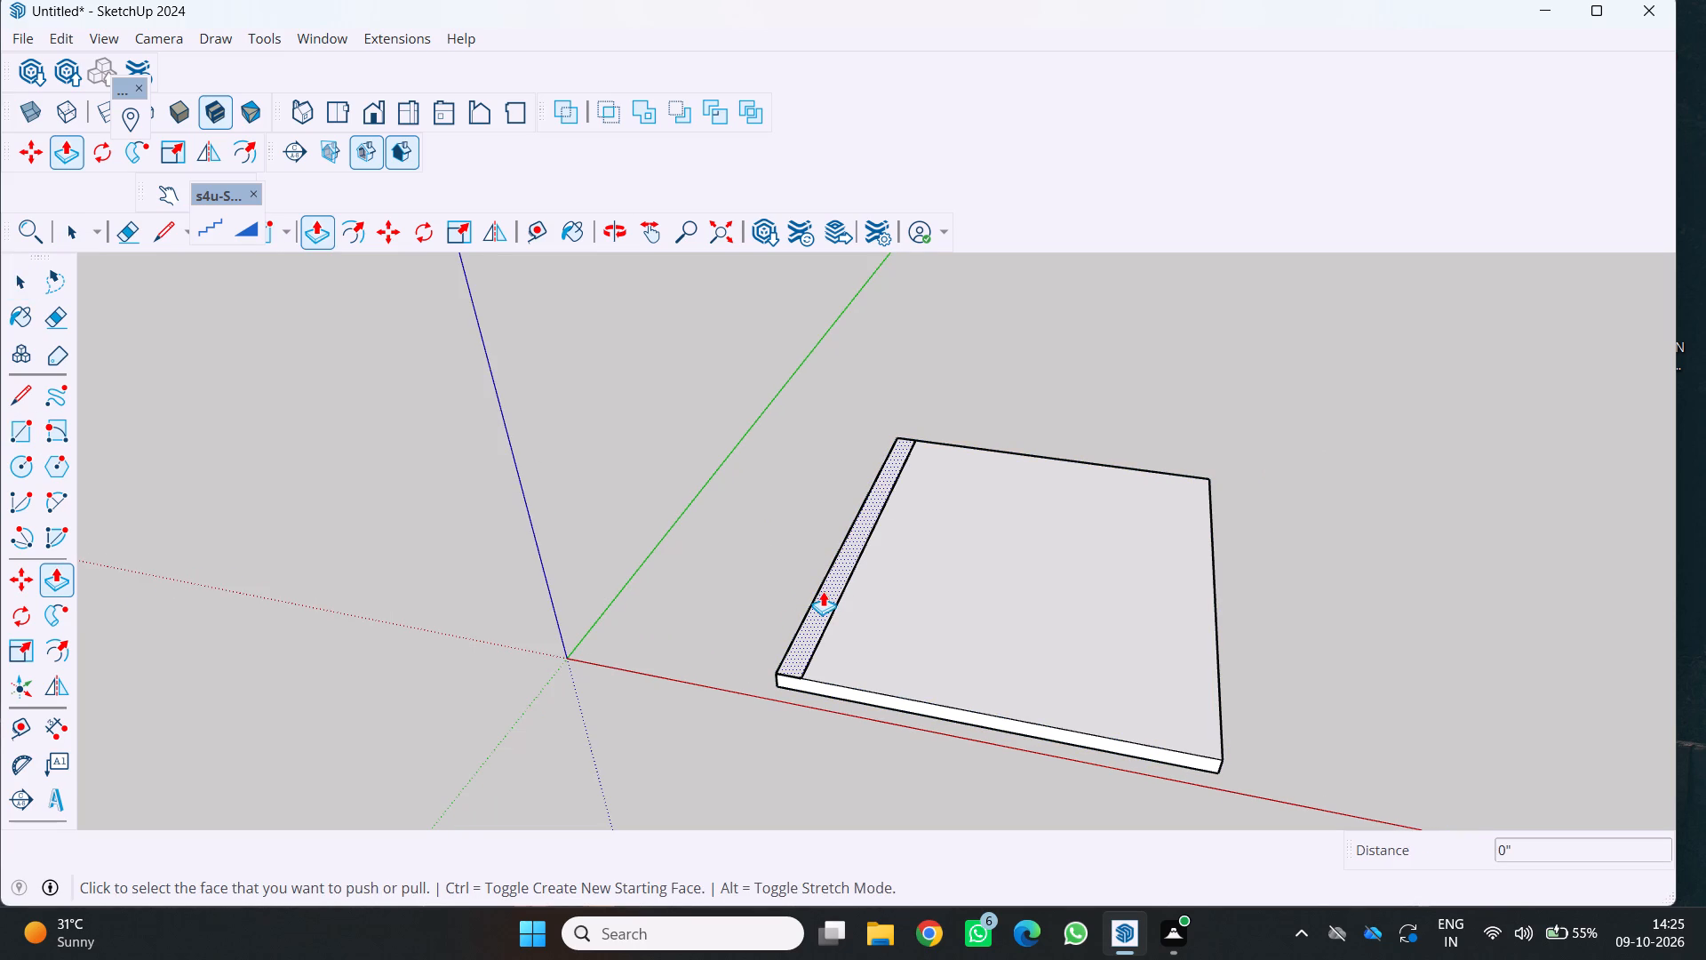
click(822, 591)
scroll(825, 396, down, 5)
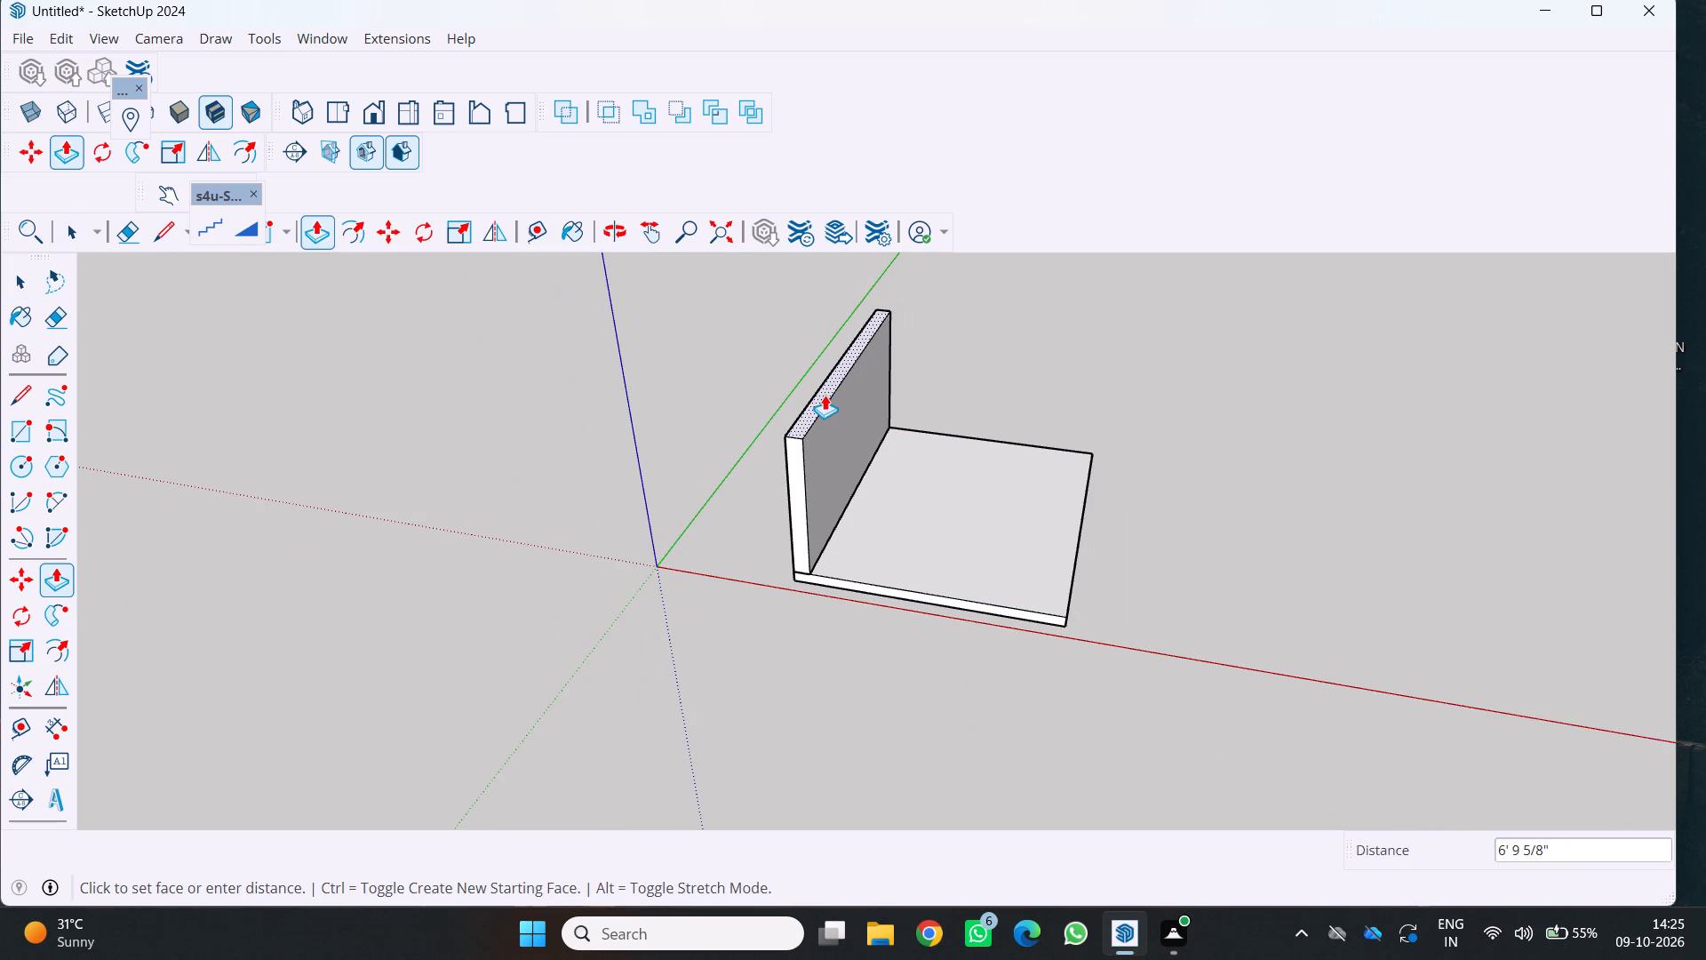
text(10')
key(Return)
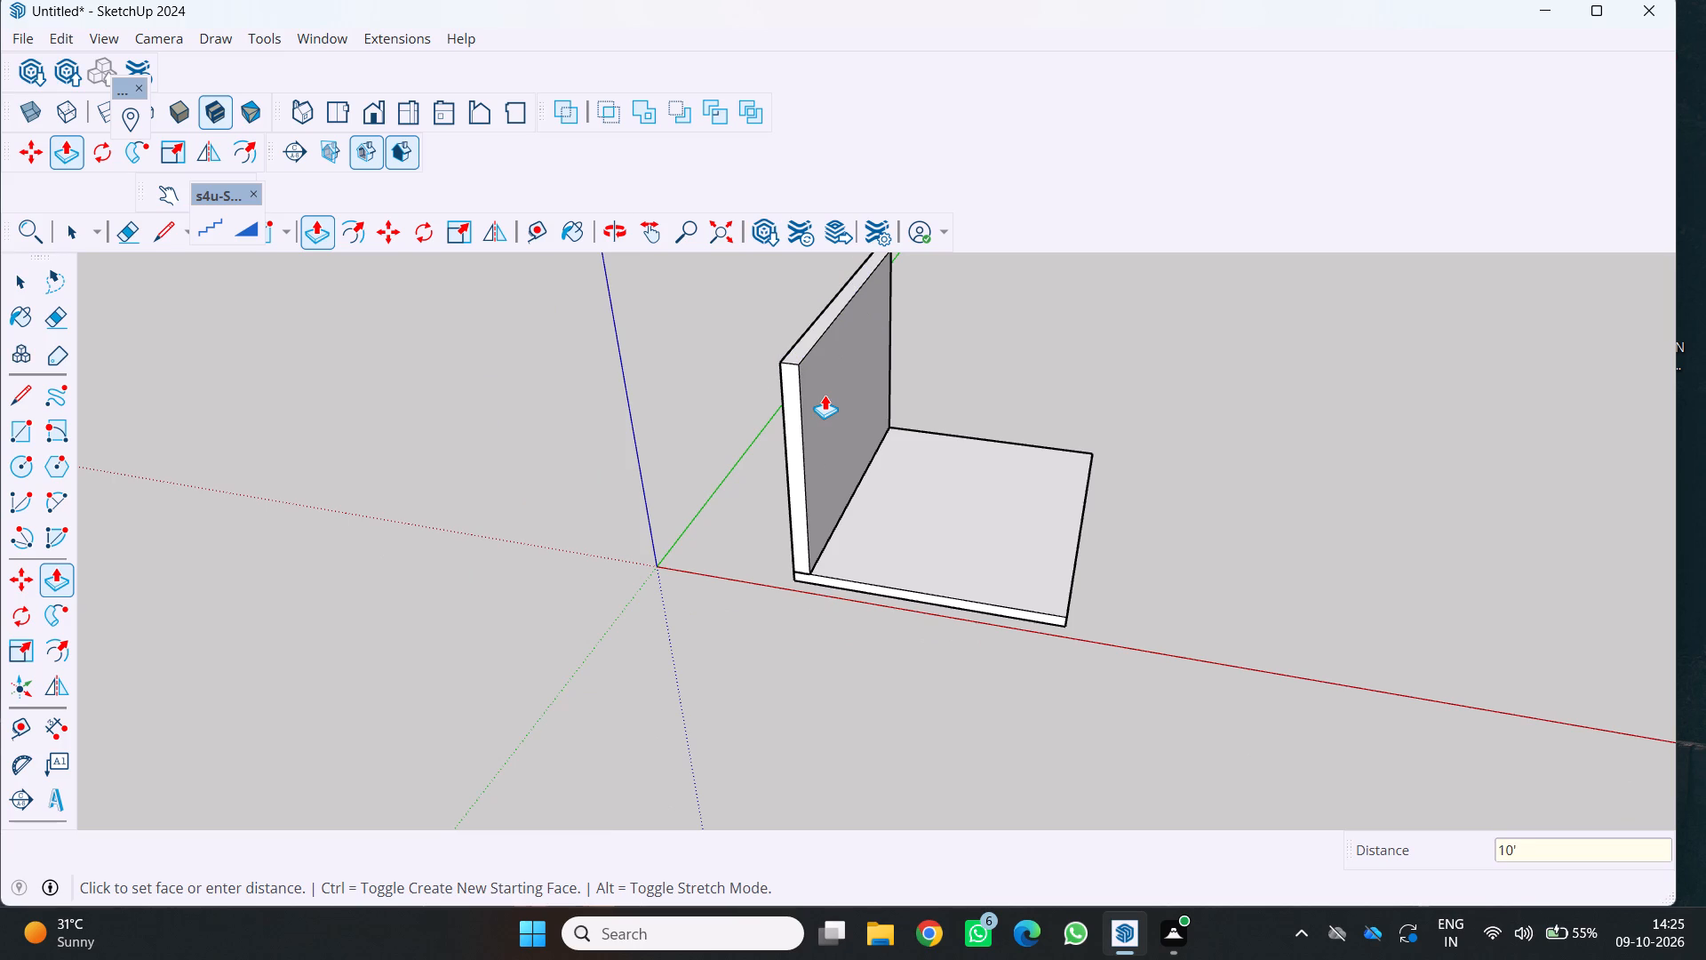
Select the whole side wall with its connected geometry and make it a separate group from the floor.
scroll(834, 432, down, 6)
middle_drag(837, 442, 650, 487)
key(space)
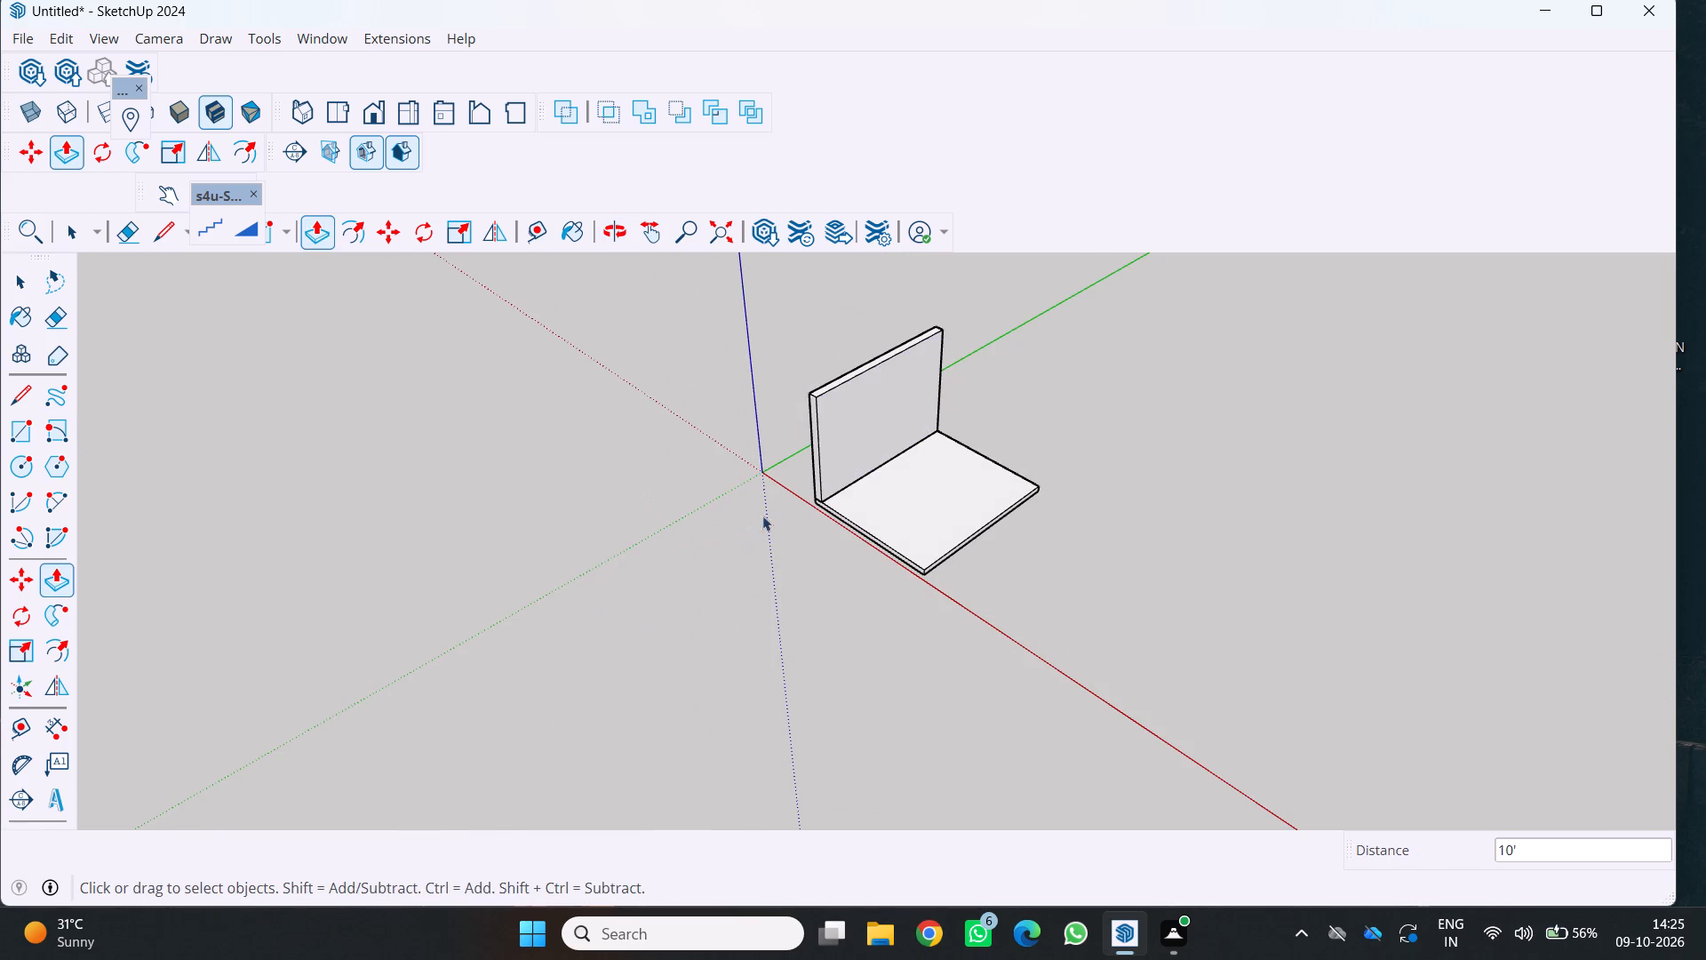
scroll(945, 447, down, 1)
middle_drag(945, 447, 957, 450)
middle_drag(966, 453, 977, 460)
middle_click(990, 463)
middle_drag(992, 464, 1032, 449)
middle_click(1032, 449)
middle_click(1032, 449)
middle_click(1032, 449)
middle_click(1032, 449)
middle_click(1032, 449)
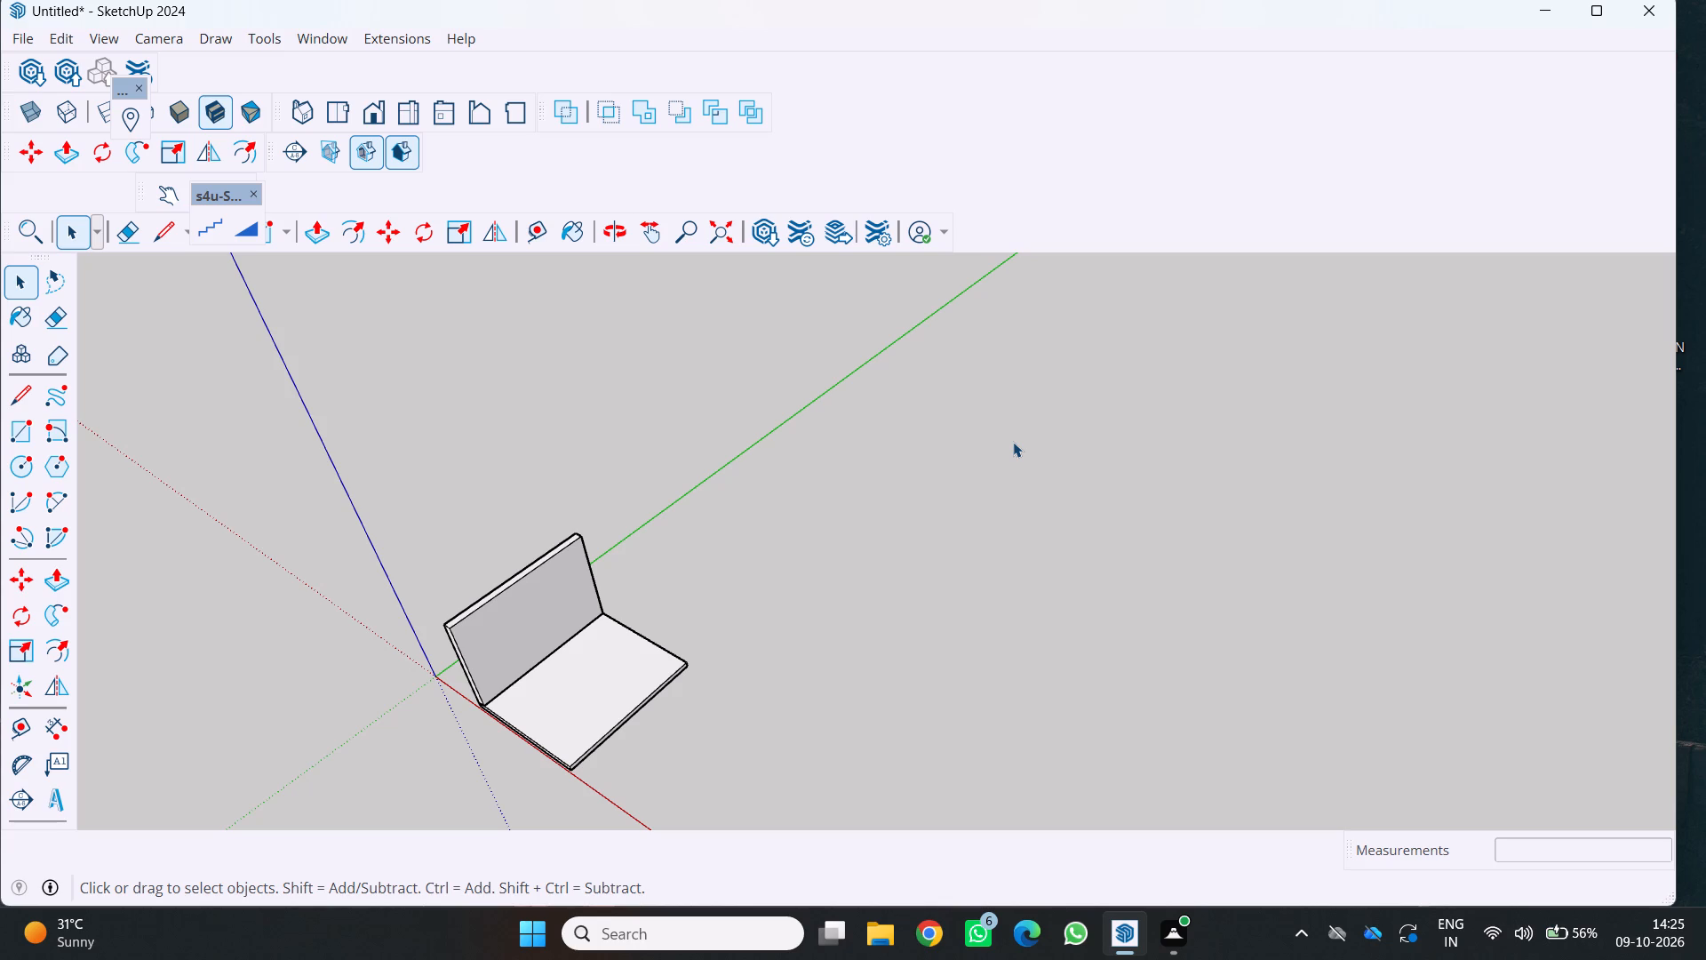
scroll(538, 522, down, 3)
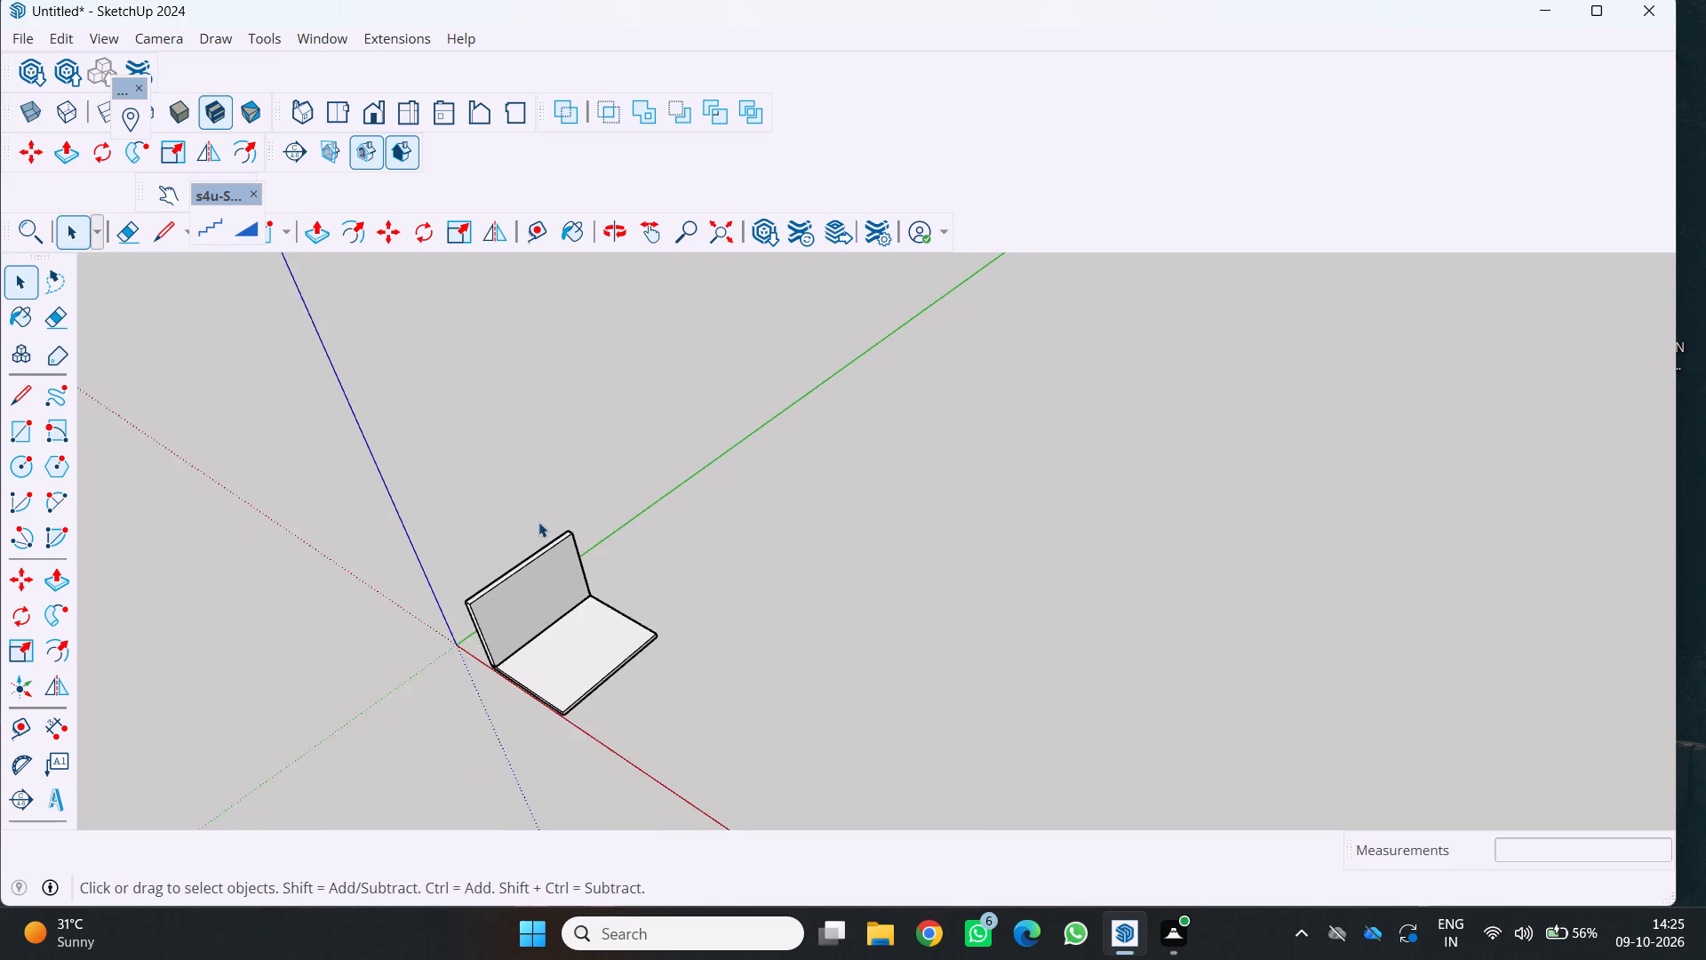
middle_drag(546, 522, 678, 400)
scroll(657, 417, down, 5)
scroll(541, 663, up, 5)
middle_drag(602, 628, 651, 627)
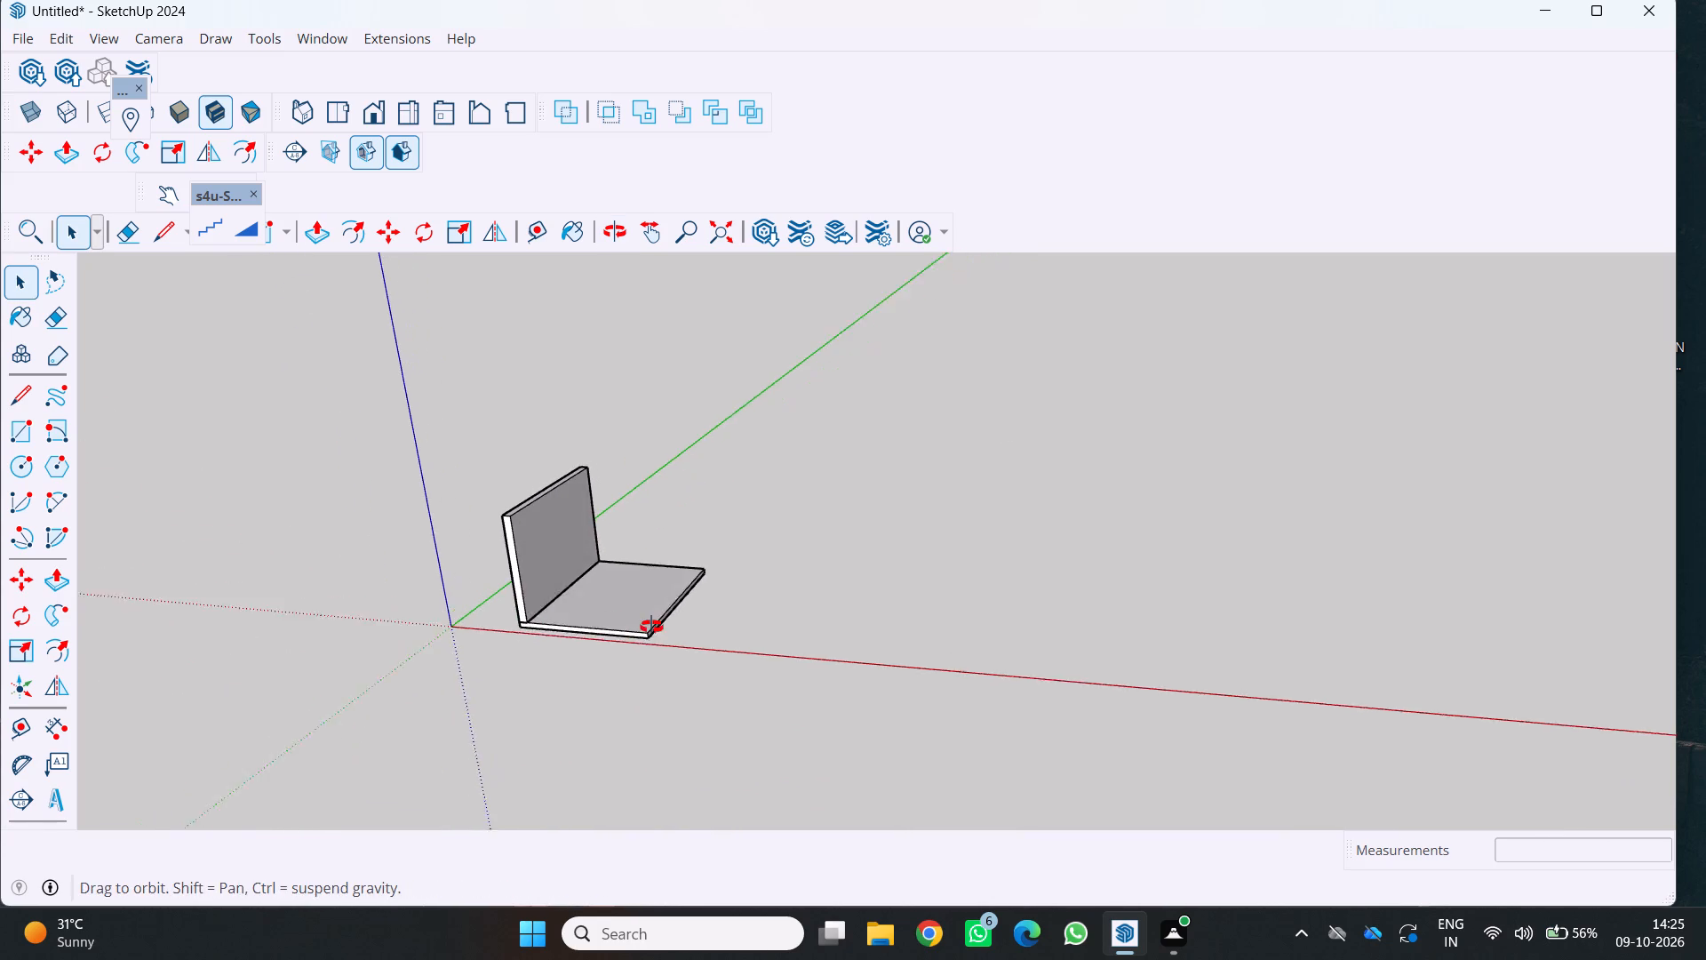
middle_drag(651, 627, 659, 627)
scroll(659, 627, up, 1)
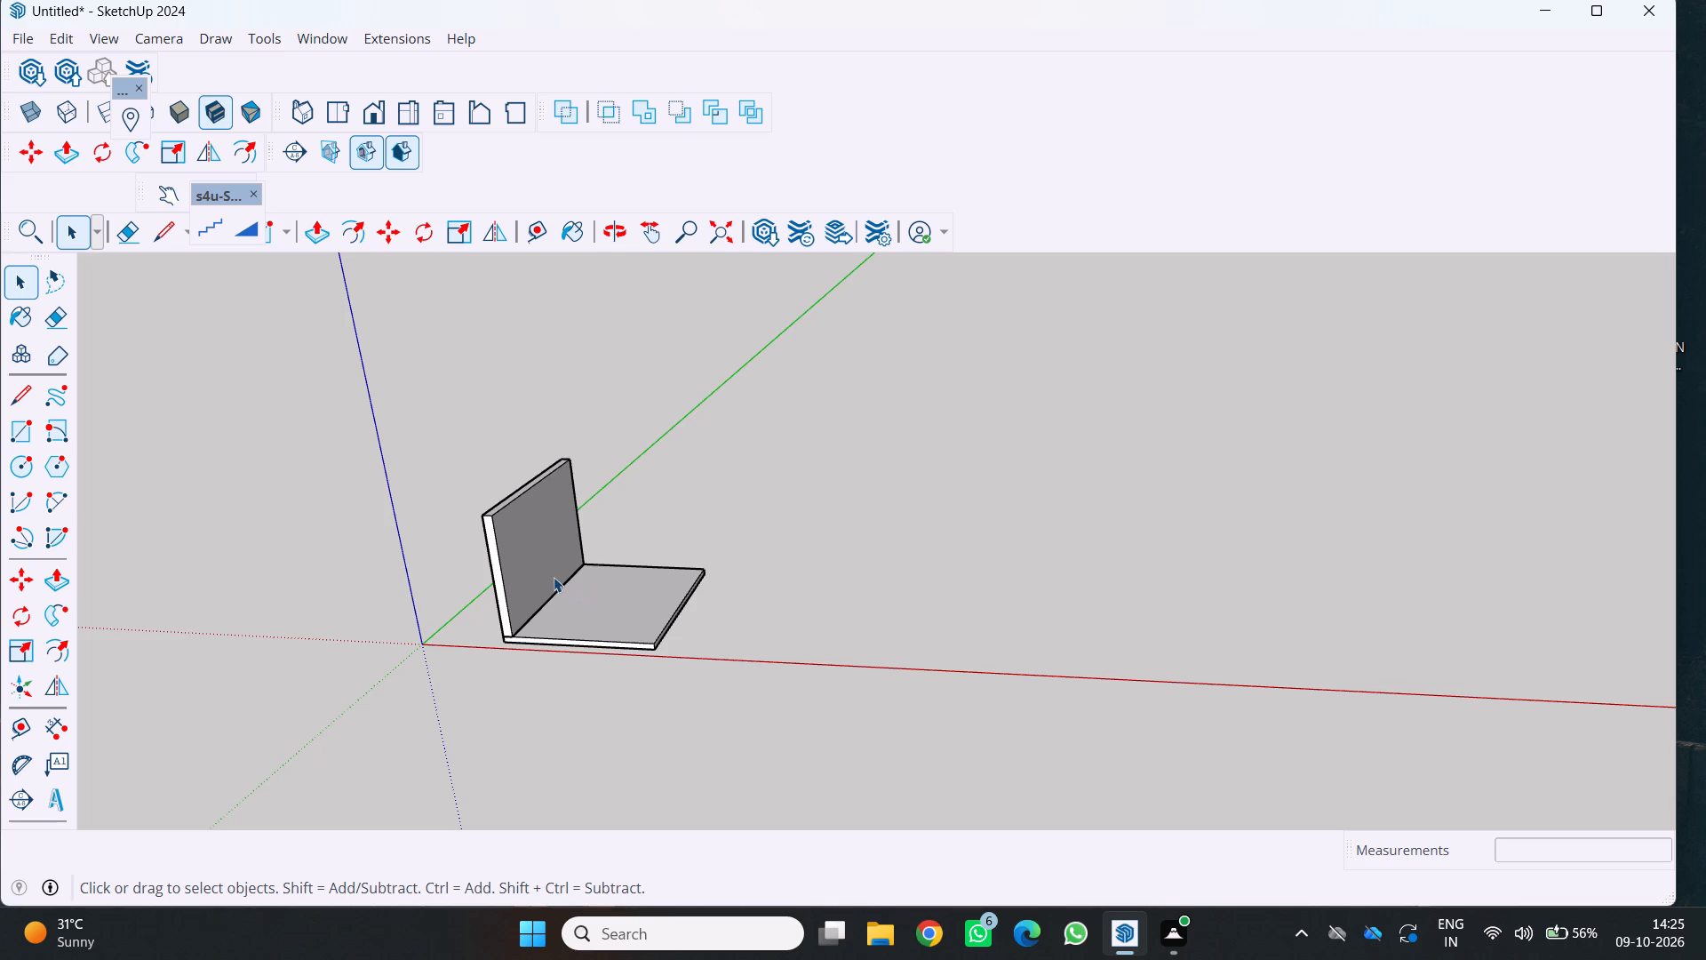
triple_click(532, 556)
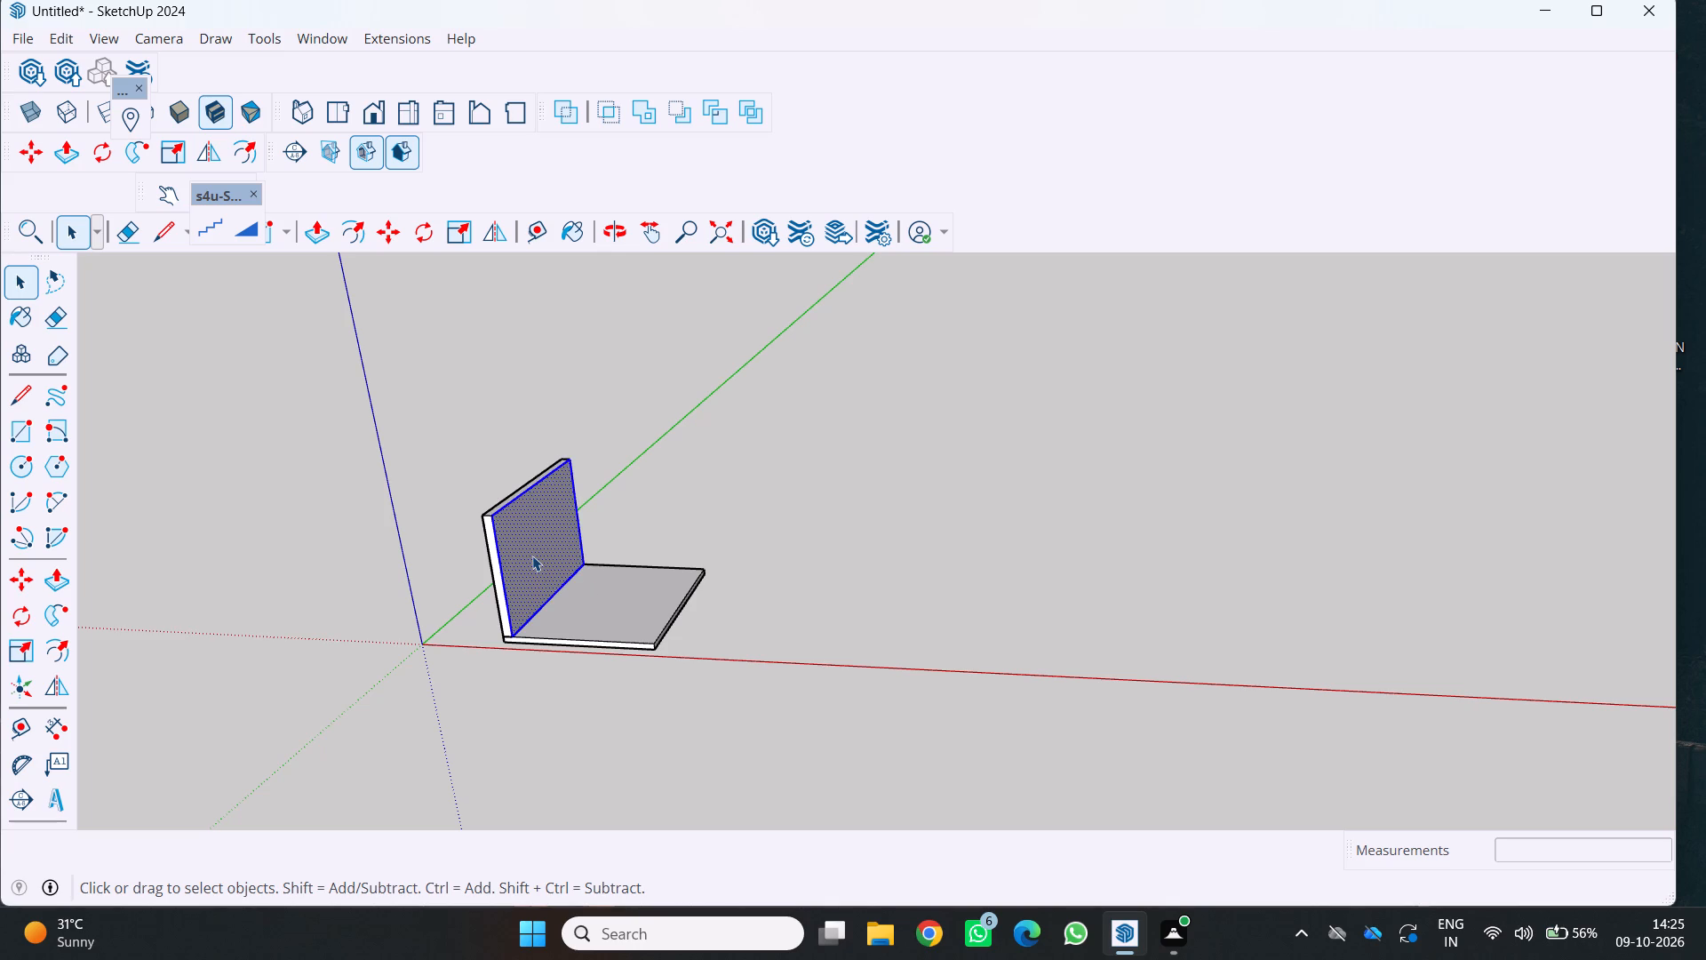
right_click(532, 556)
click(605, 318)
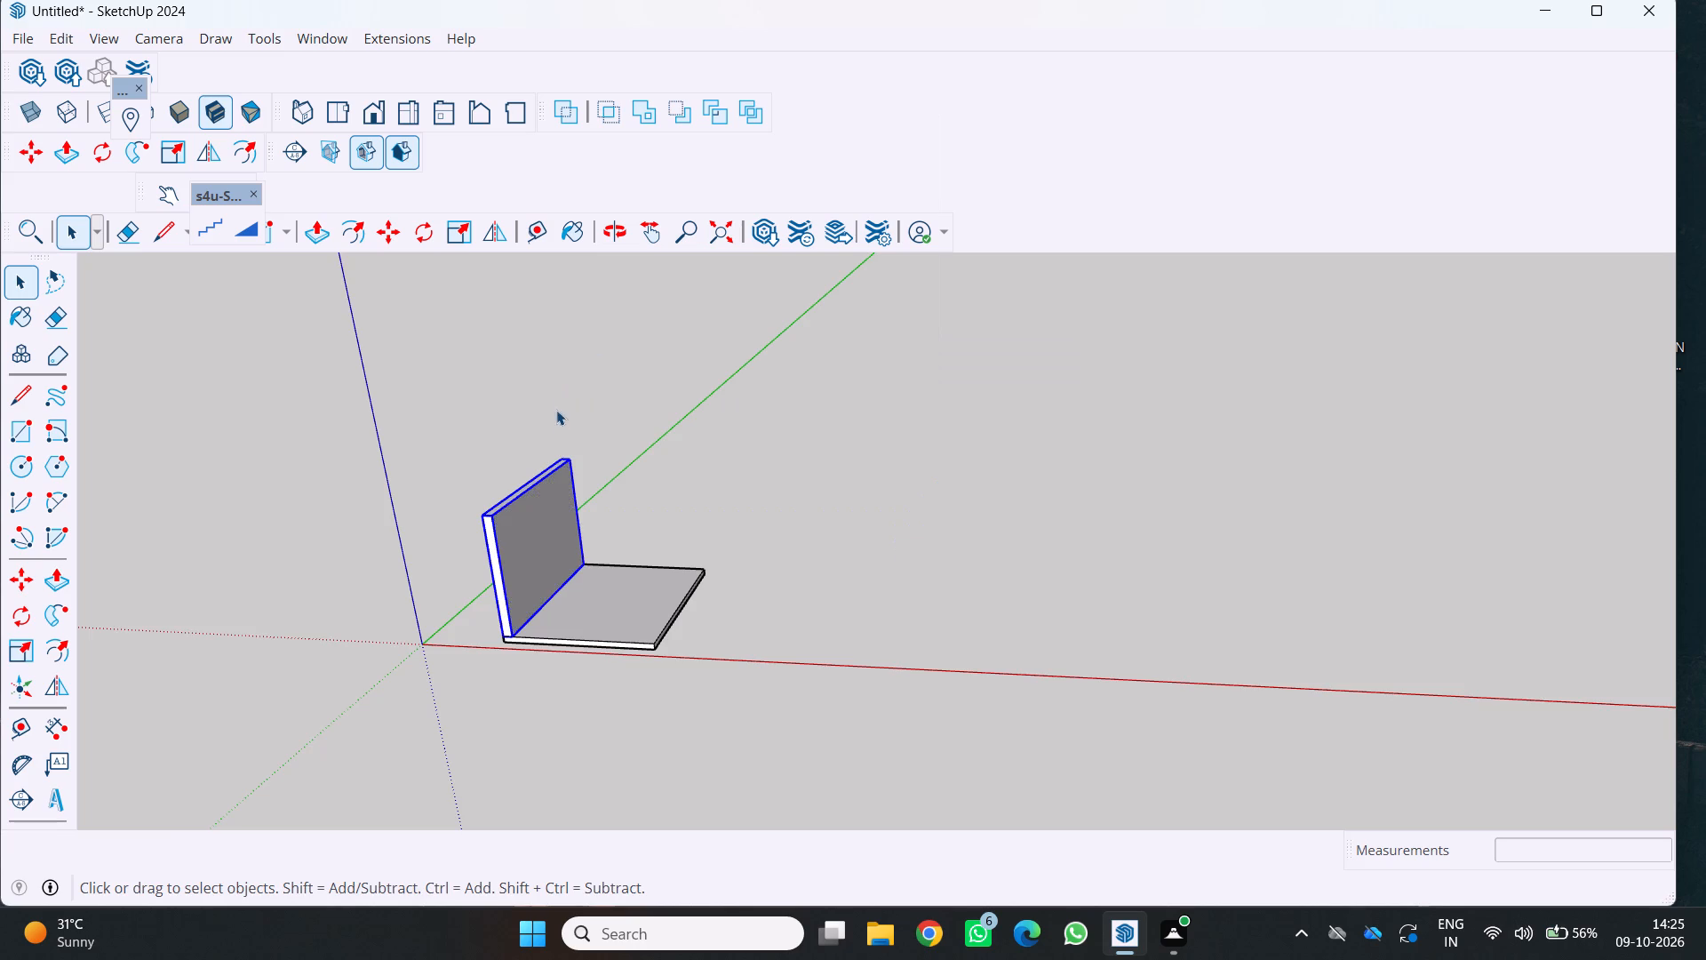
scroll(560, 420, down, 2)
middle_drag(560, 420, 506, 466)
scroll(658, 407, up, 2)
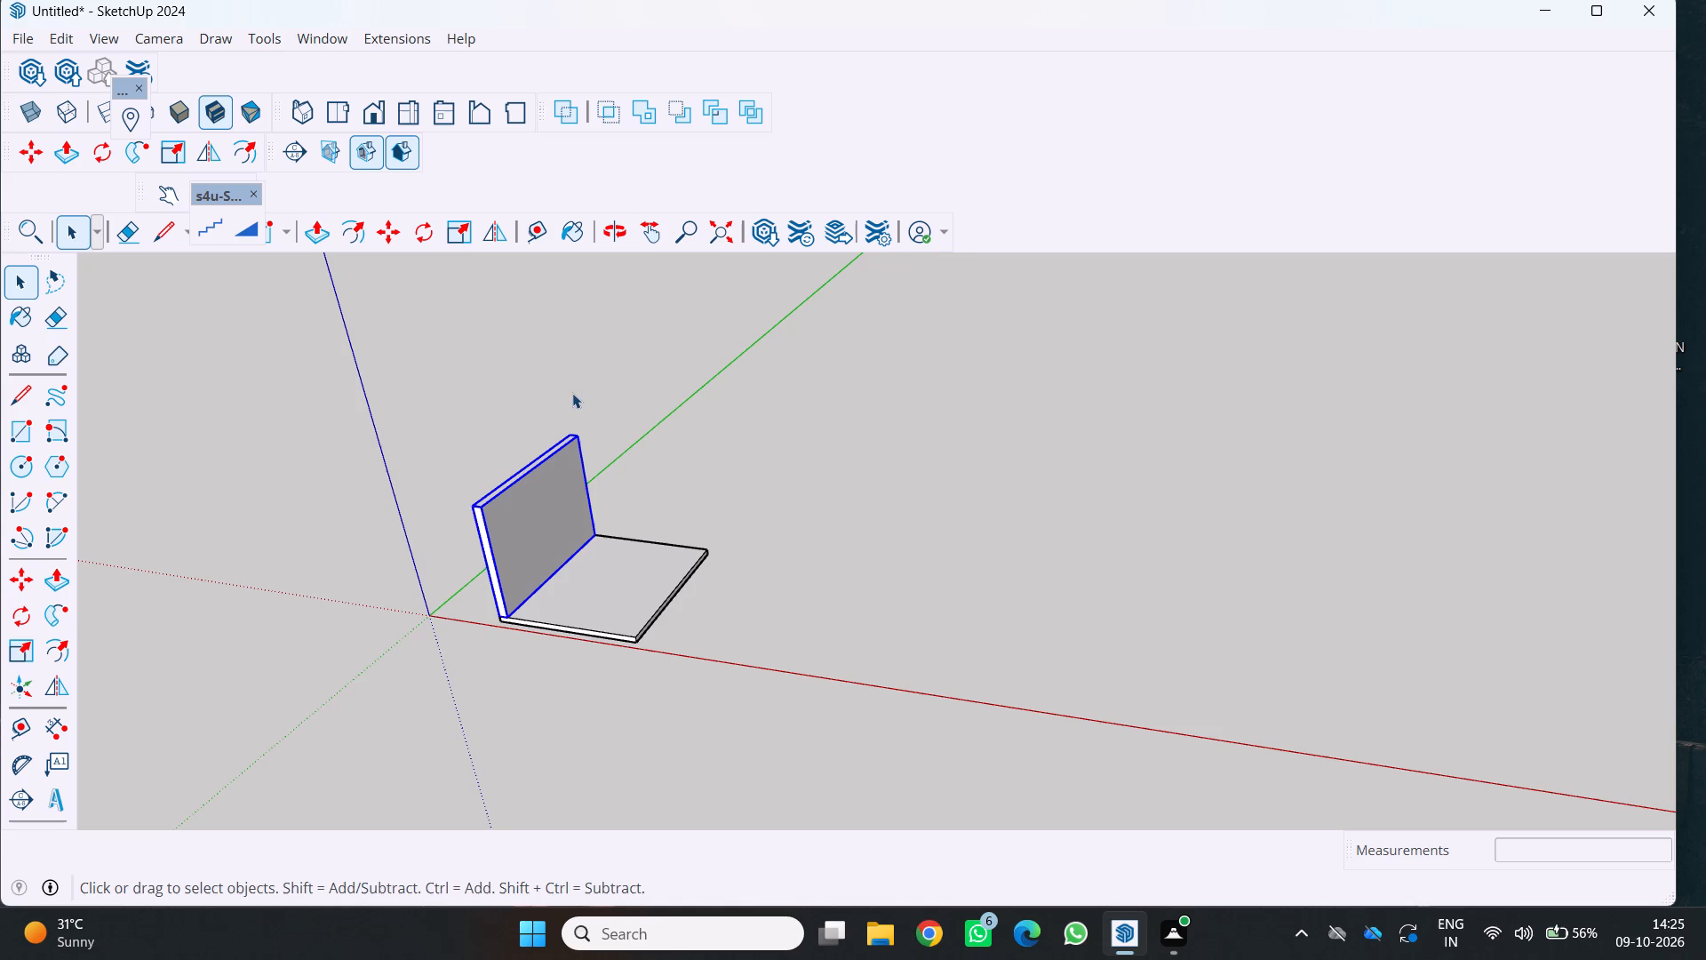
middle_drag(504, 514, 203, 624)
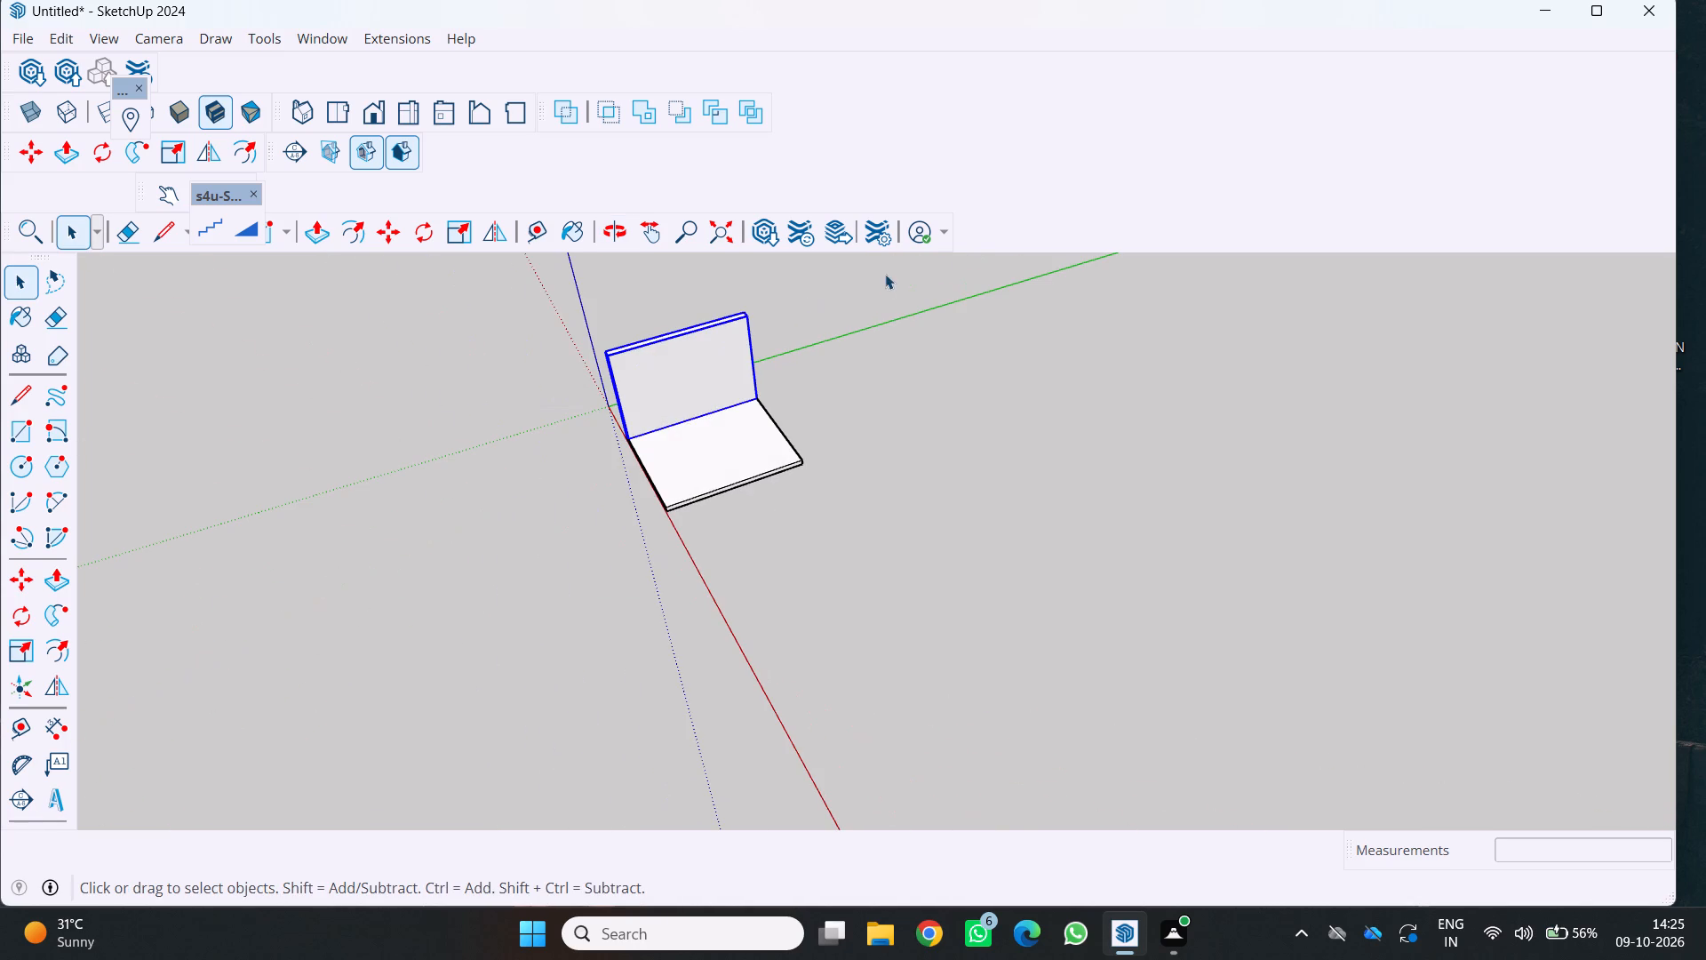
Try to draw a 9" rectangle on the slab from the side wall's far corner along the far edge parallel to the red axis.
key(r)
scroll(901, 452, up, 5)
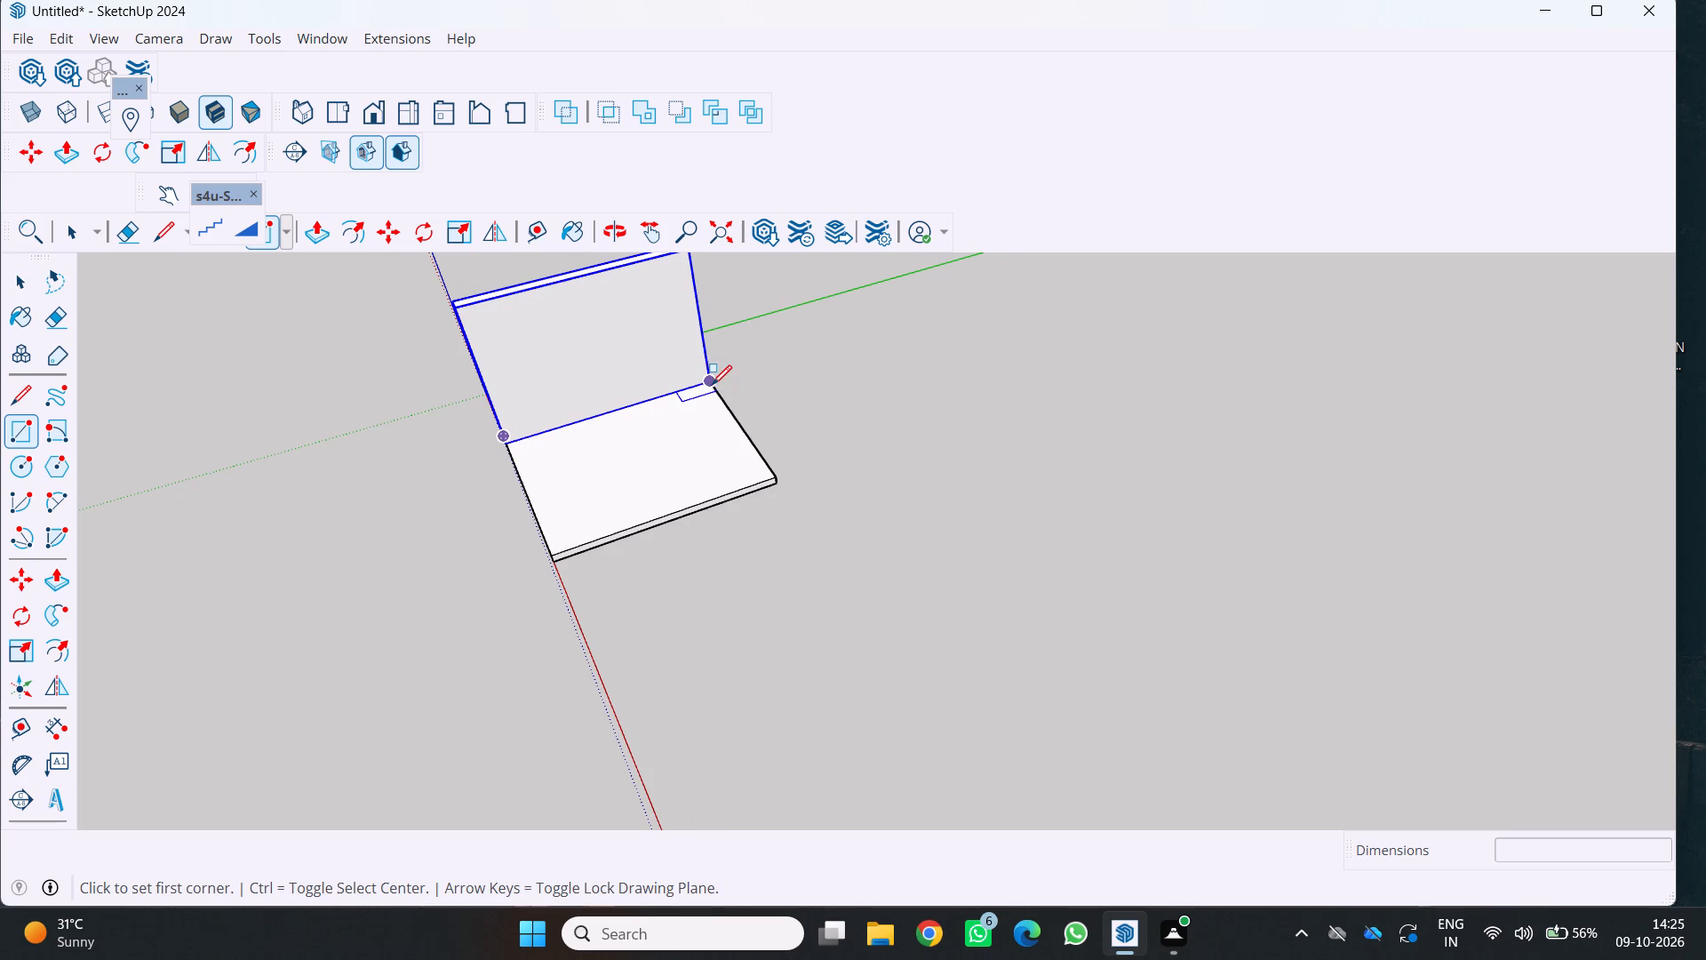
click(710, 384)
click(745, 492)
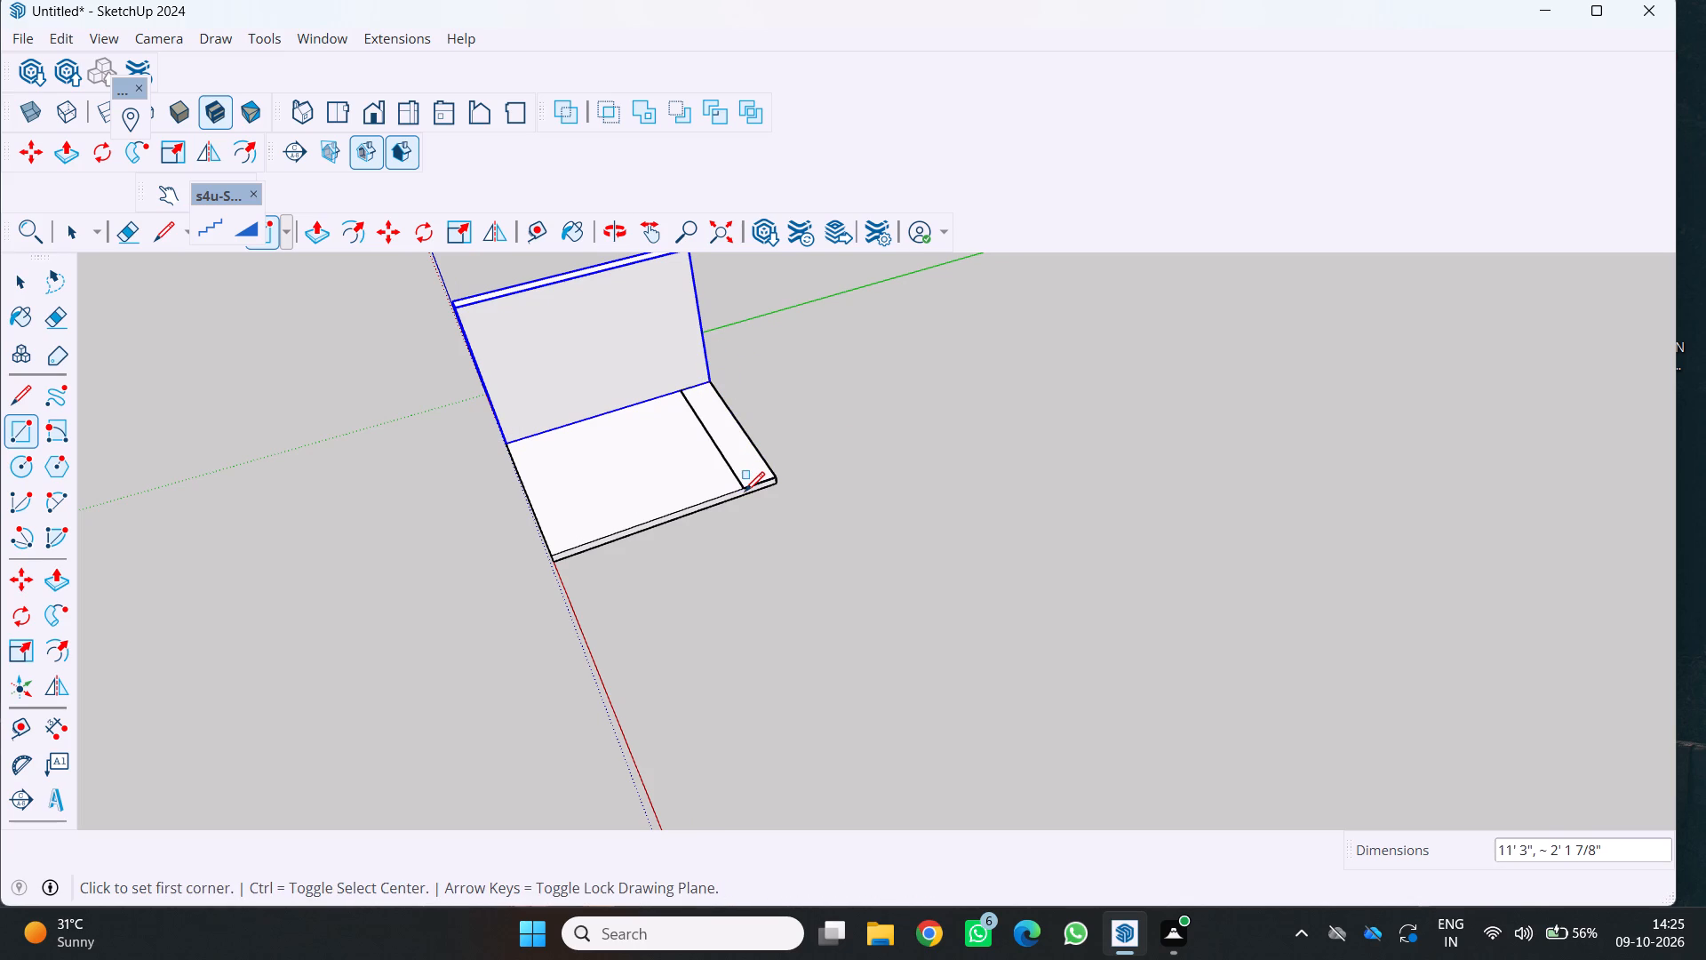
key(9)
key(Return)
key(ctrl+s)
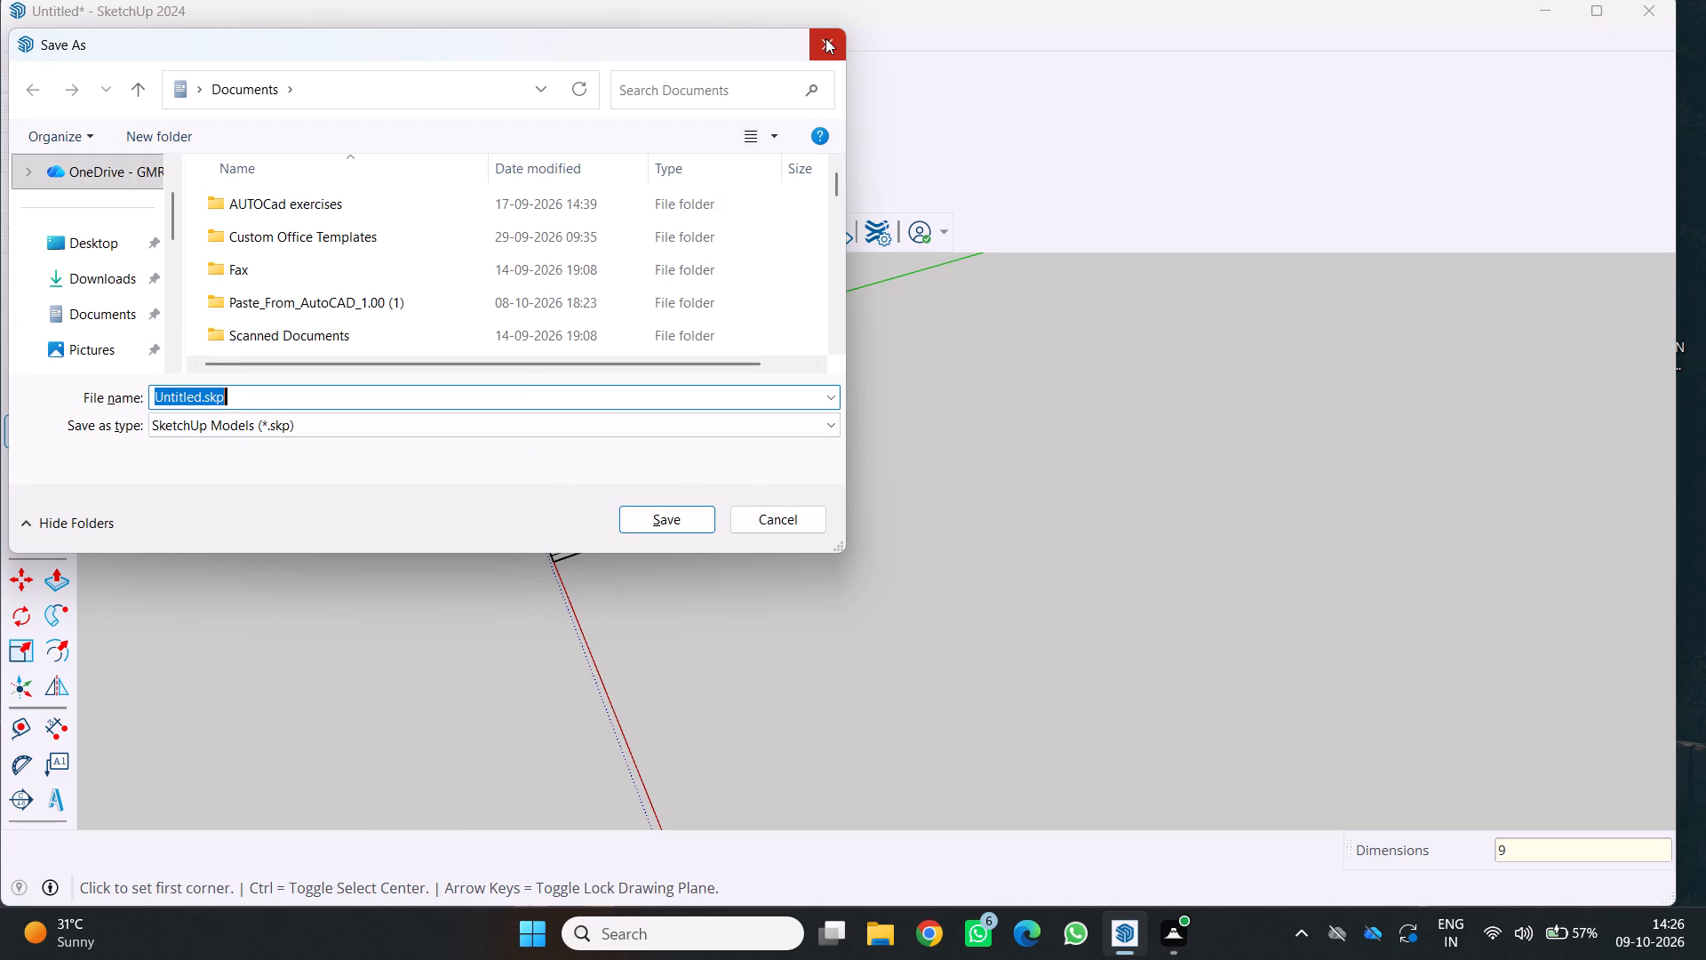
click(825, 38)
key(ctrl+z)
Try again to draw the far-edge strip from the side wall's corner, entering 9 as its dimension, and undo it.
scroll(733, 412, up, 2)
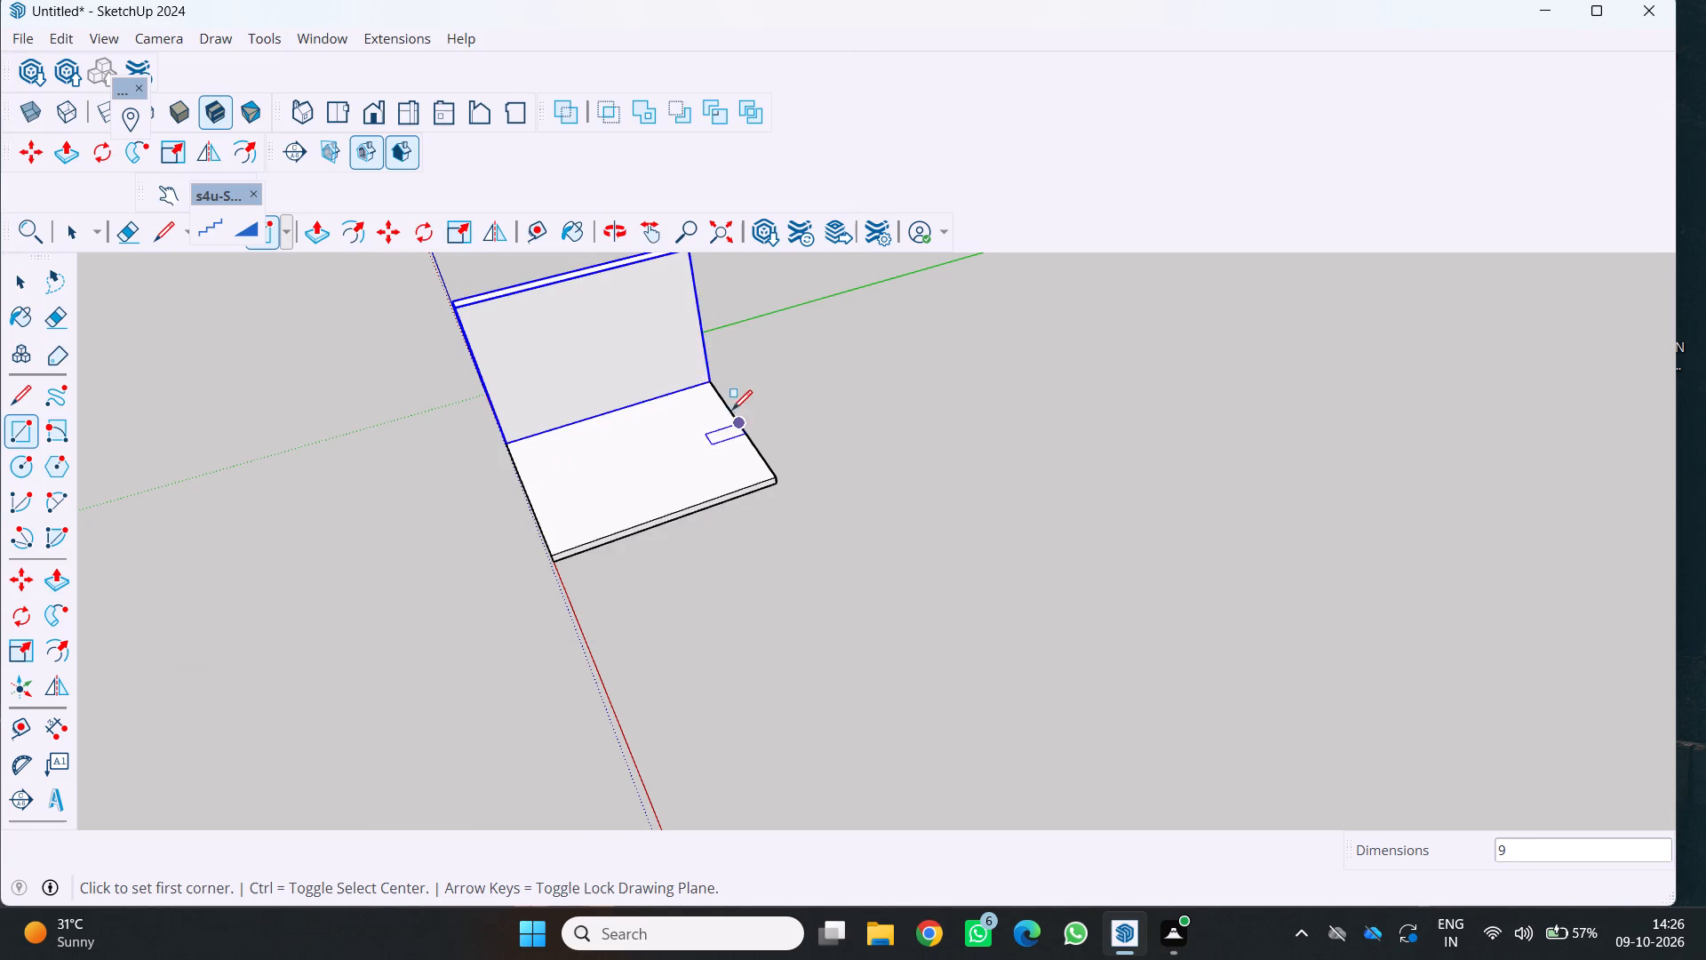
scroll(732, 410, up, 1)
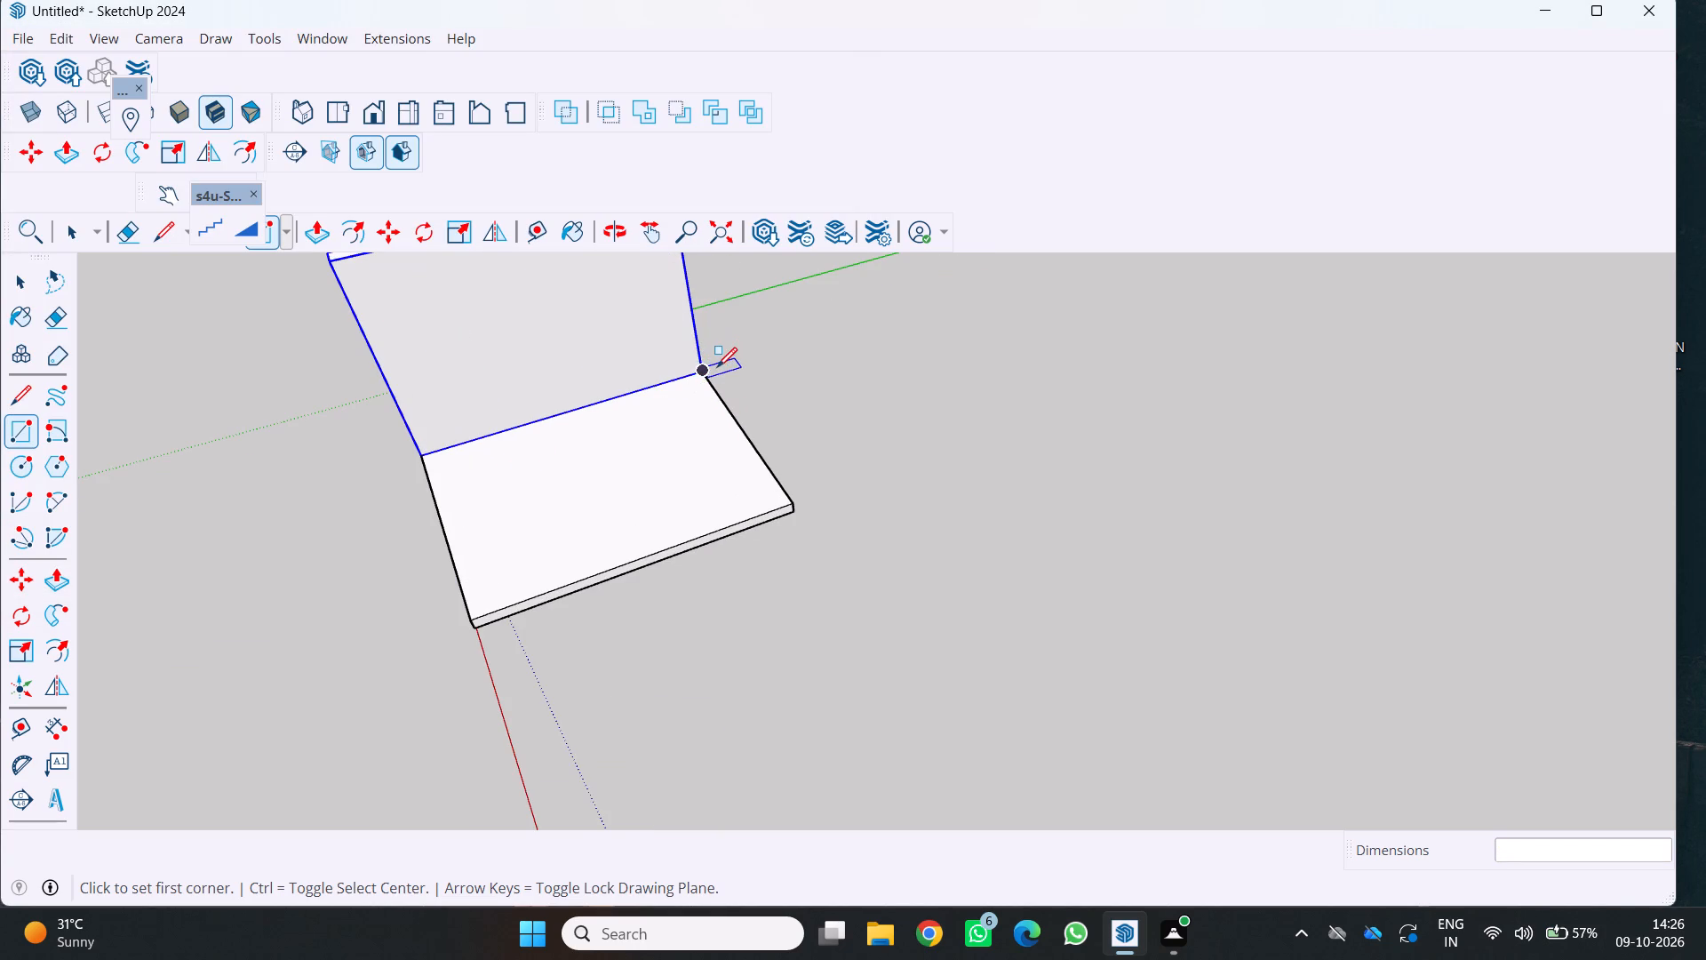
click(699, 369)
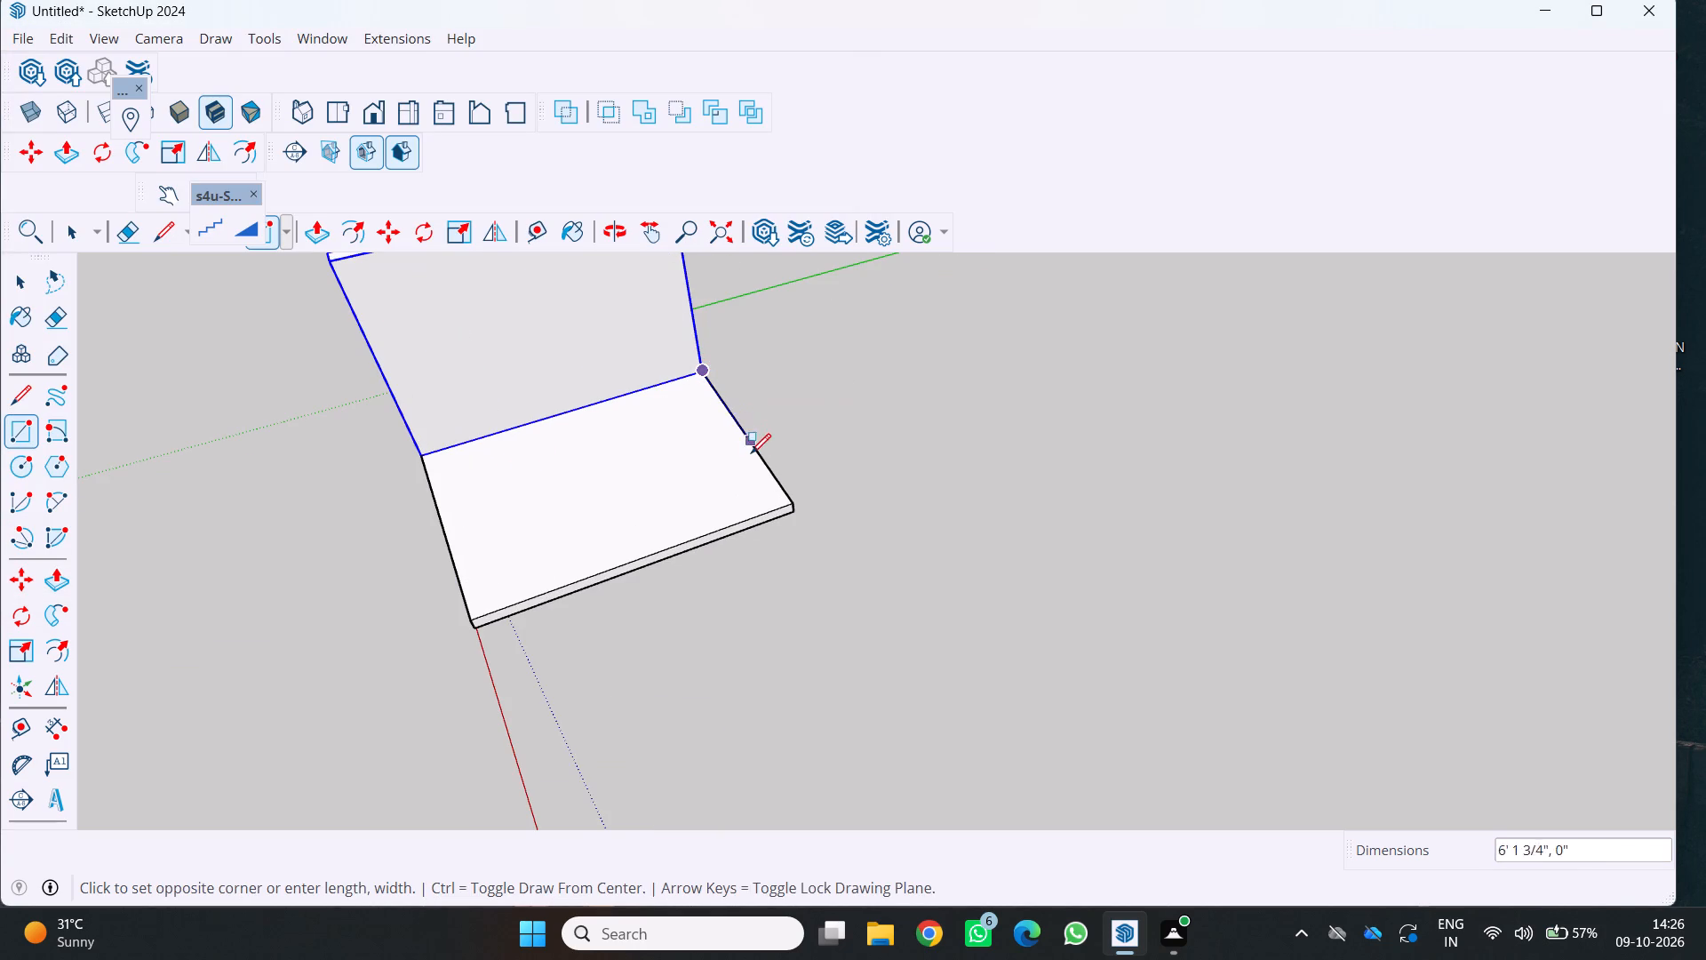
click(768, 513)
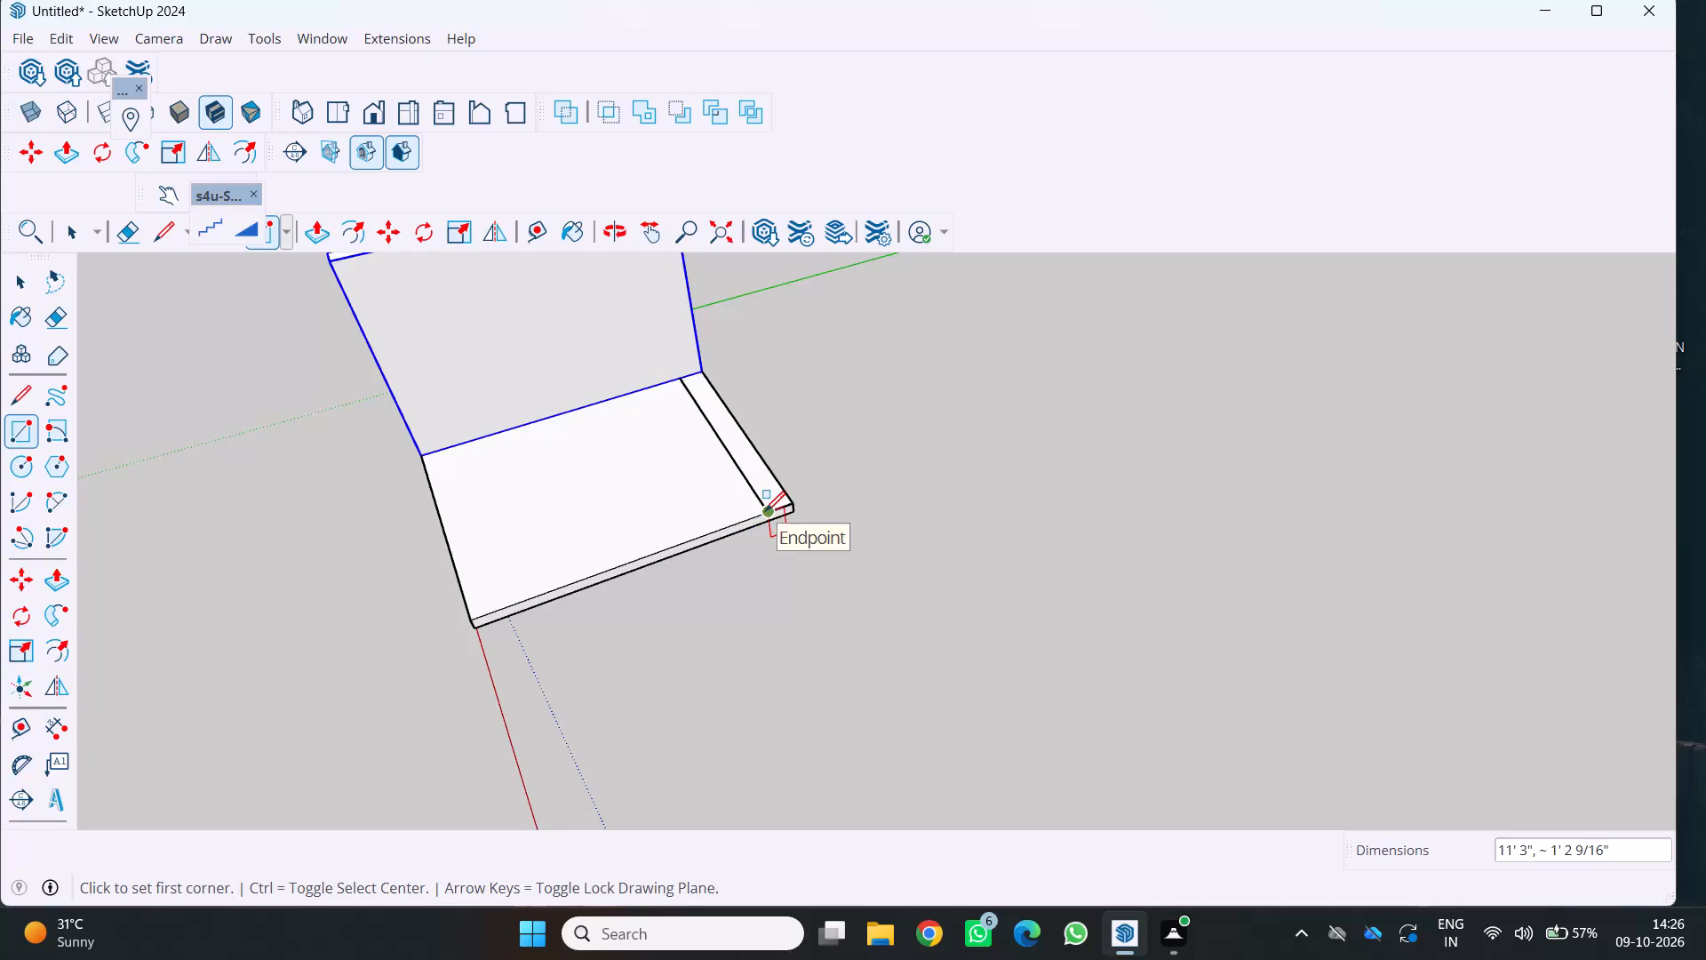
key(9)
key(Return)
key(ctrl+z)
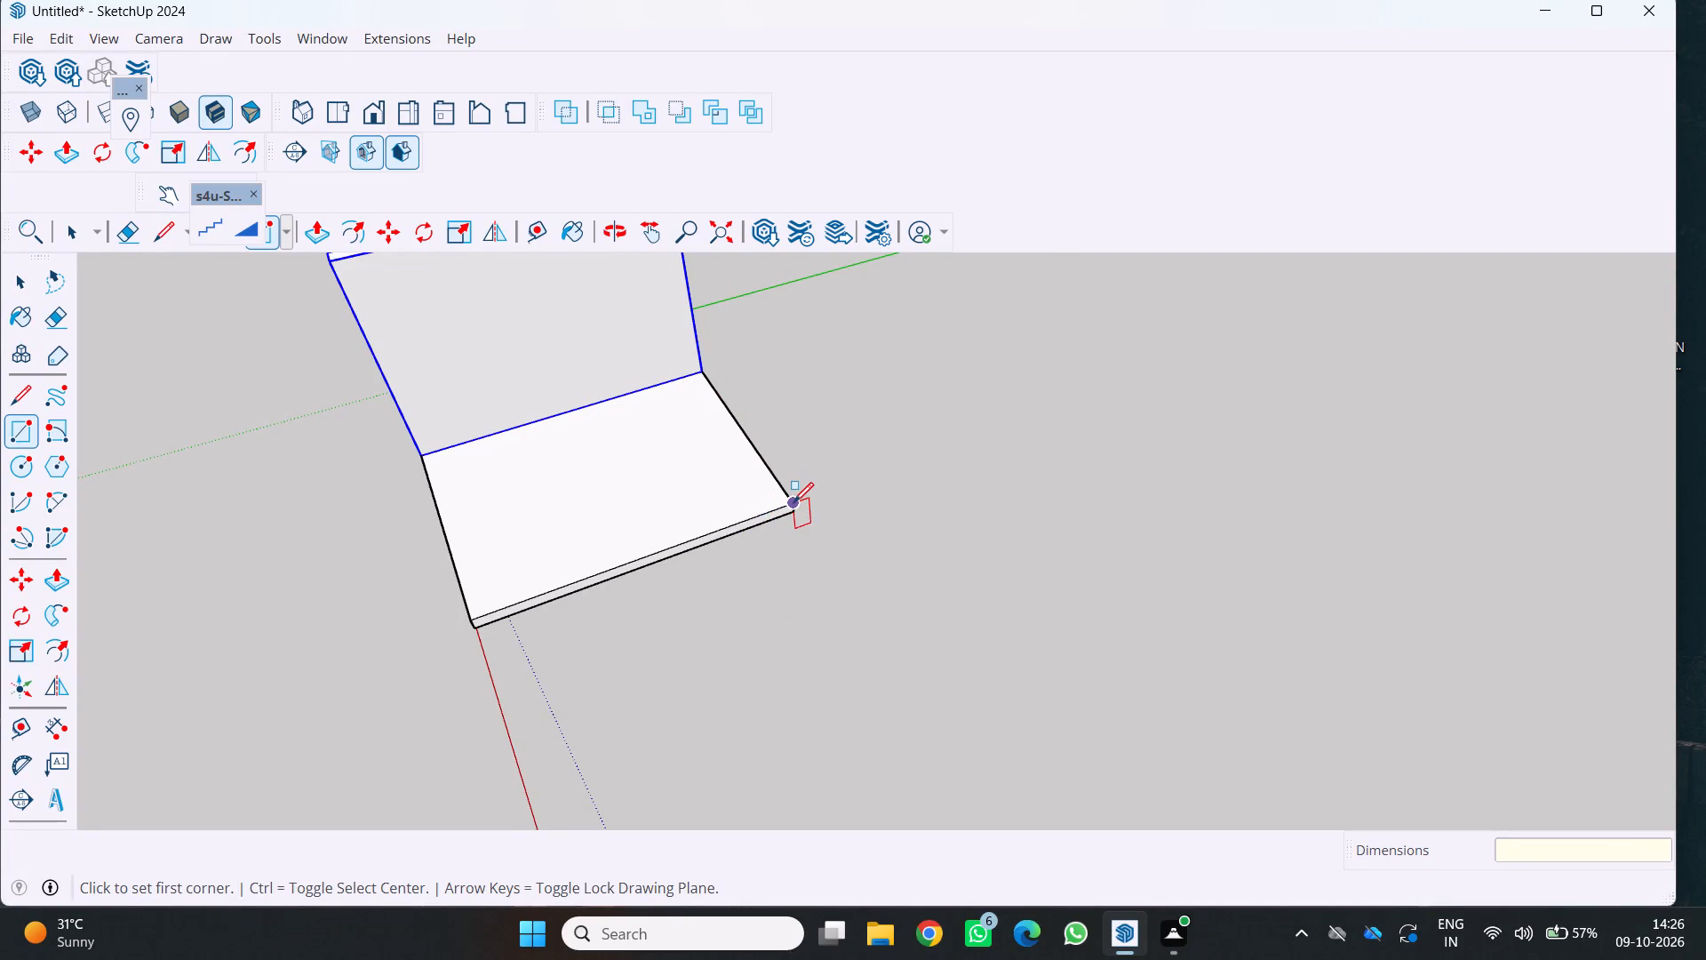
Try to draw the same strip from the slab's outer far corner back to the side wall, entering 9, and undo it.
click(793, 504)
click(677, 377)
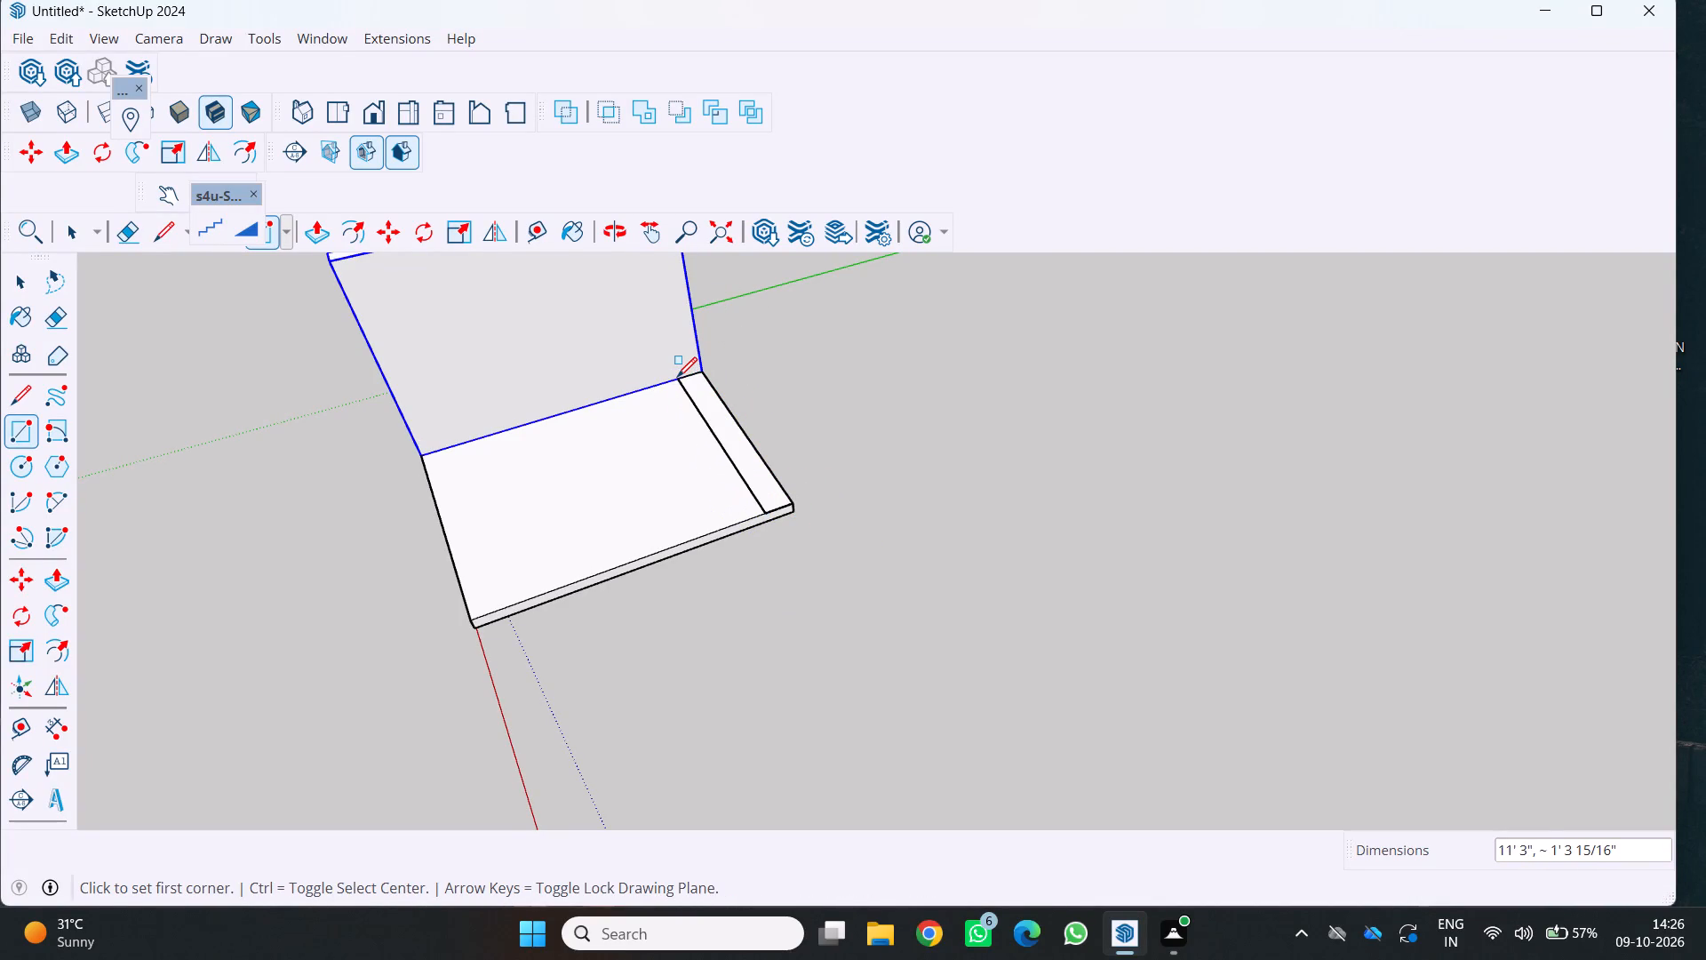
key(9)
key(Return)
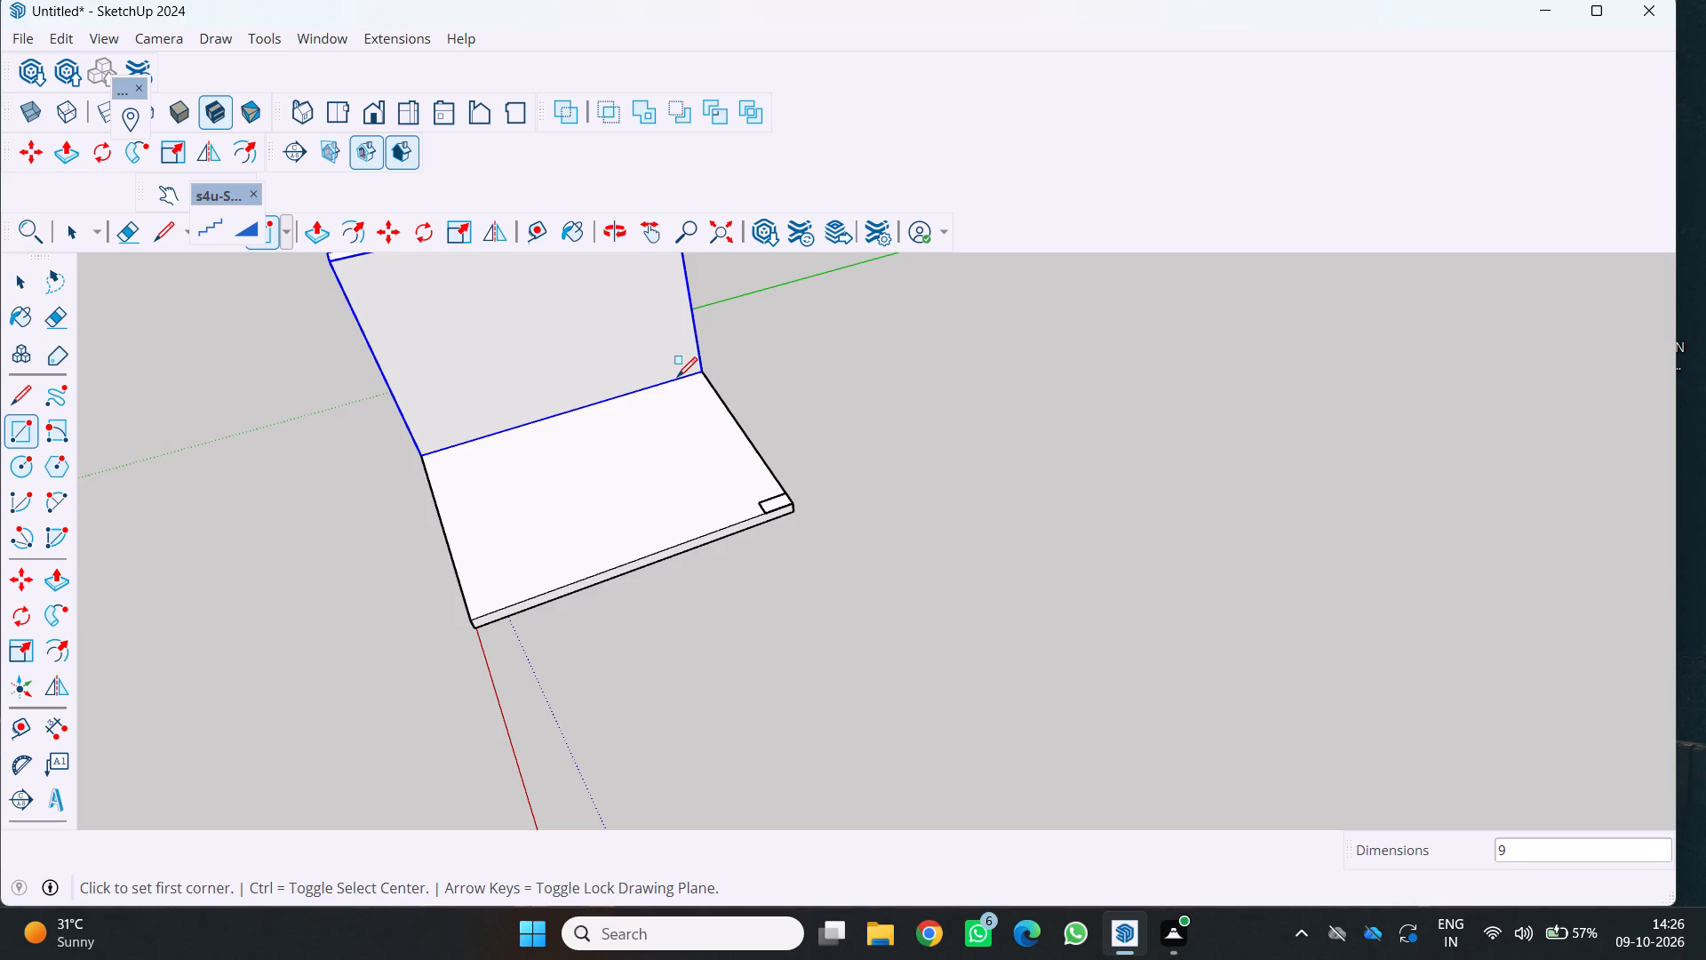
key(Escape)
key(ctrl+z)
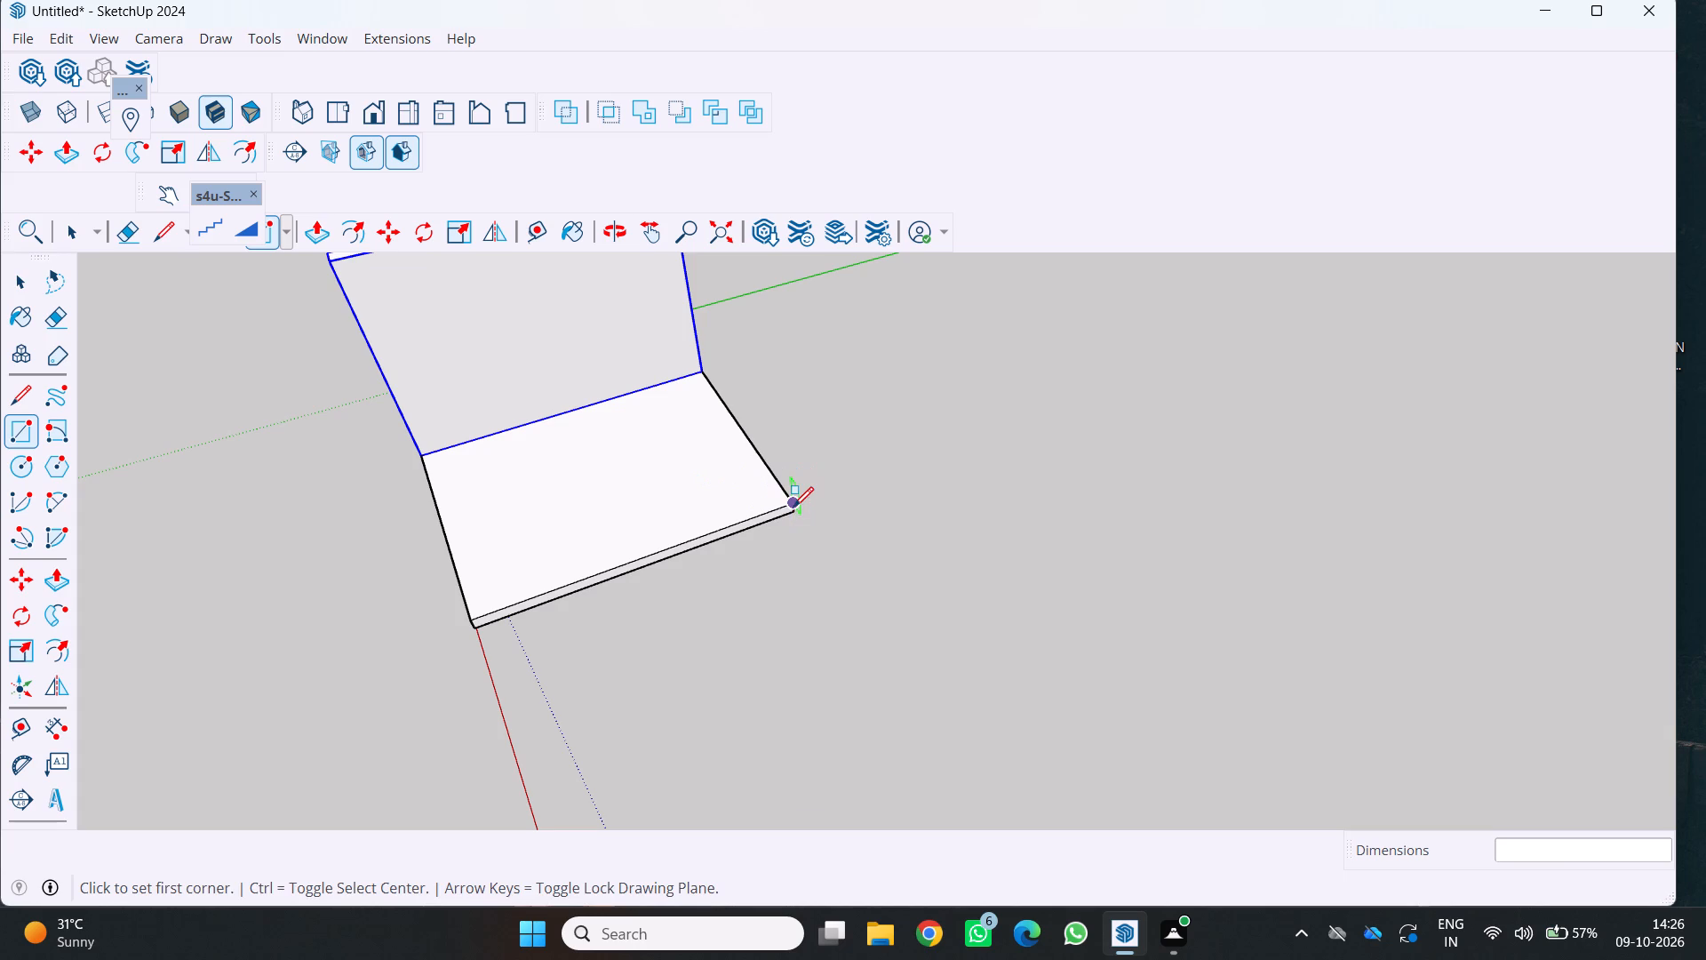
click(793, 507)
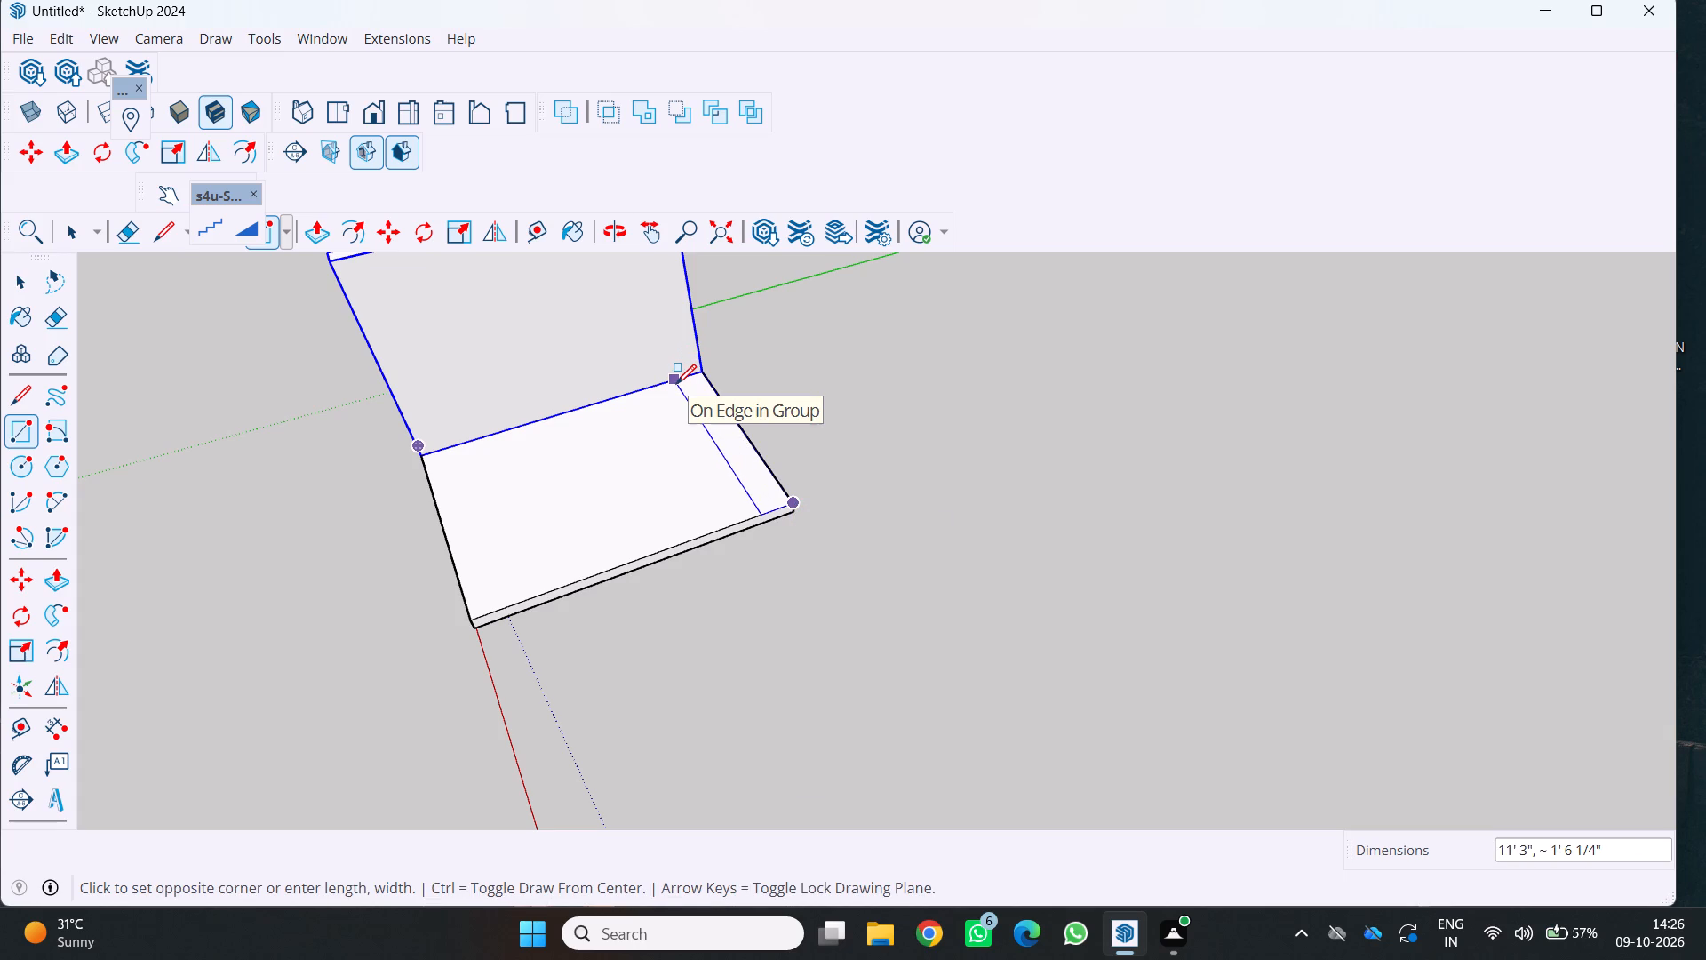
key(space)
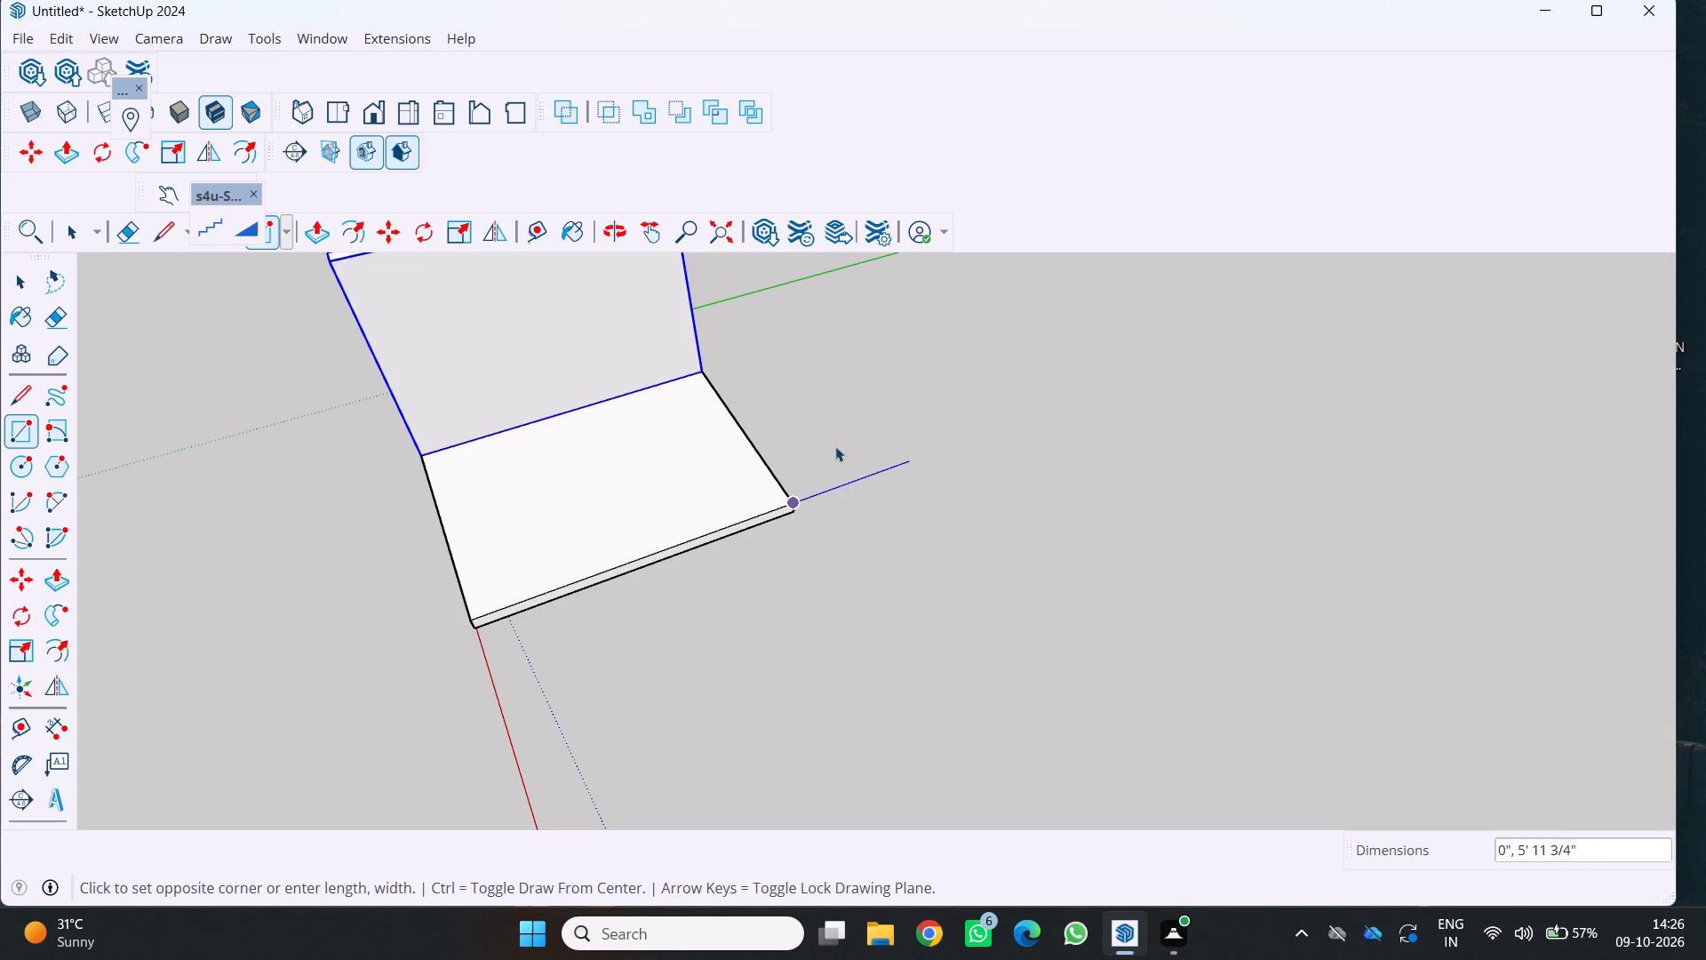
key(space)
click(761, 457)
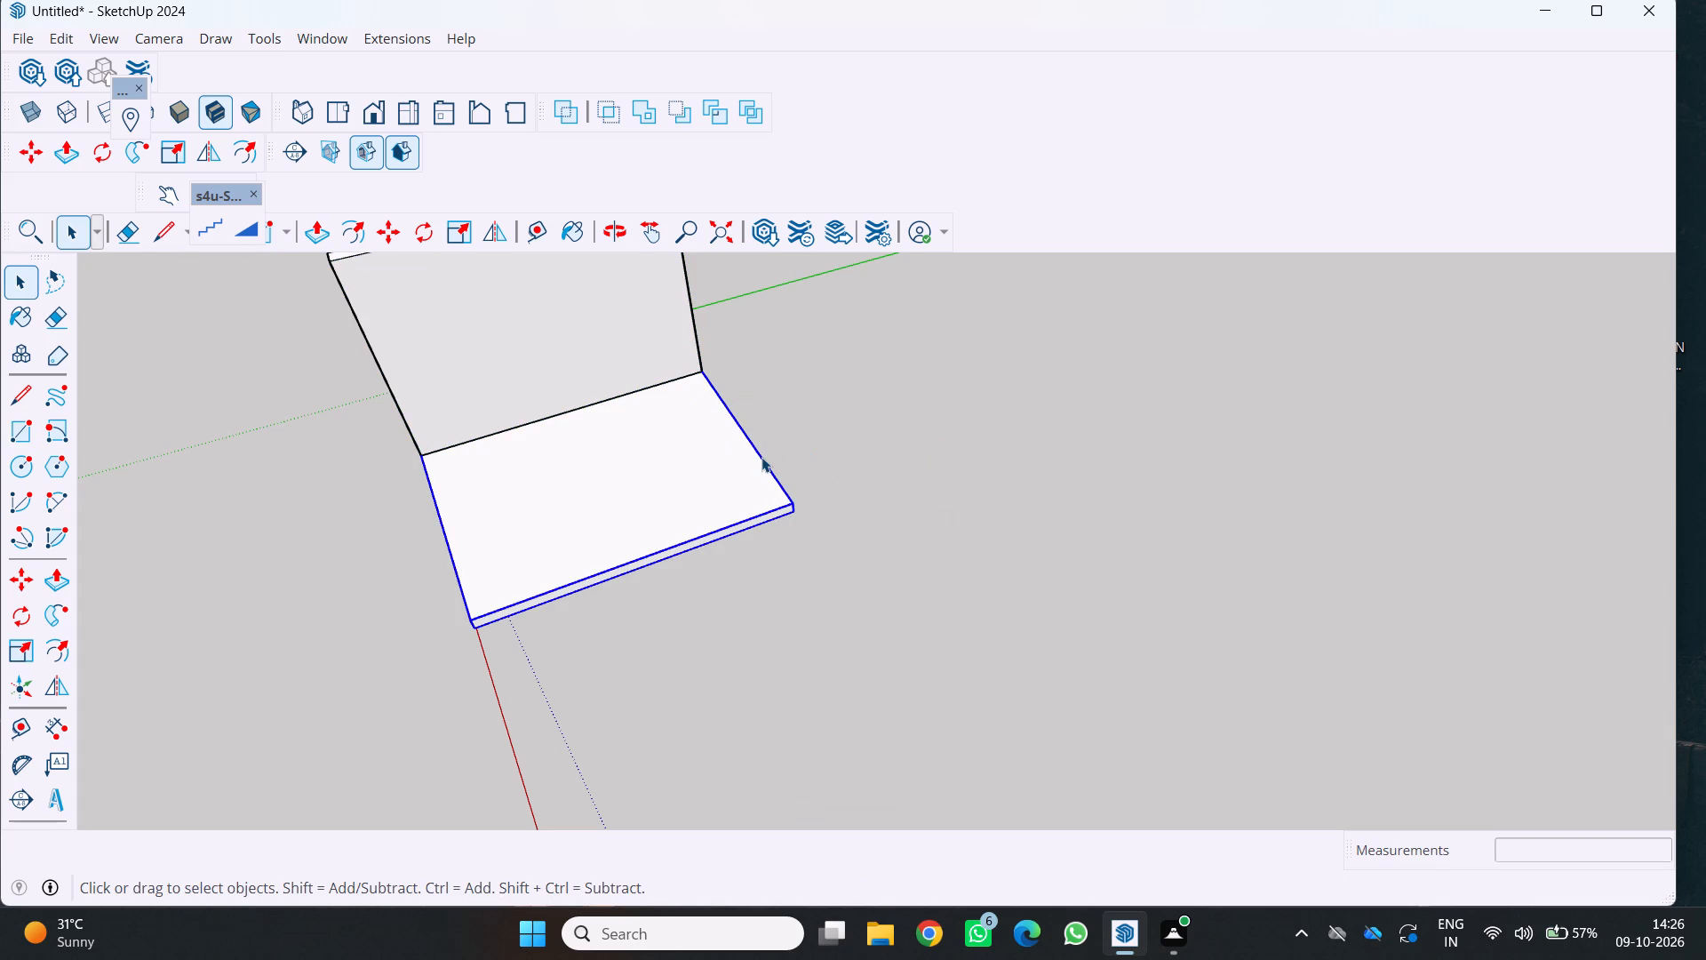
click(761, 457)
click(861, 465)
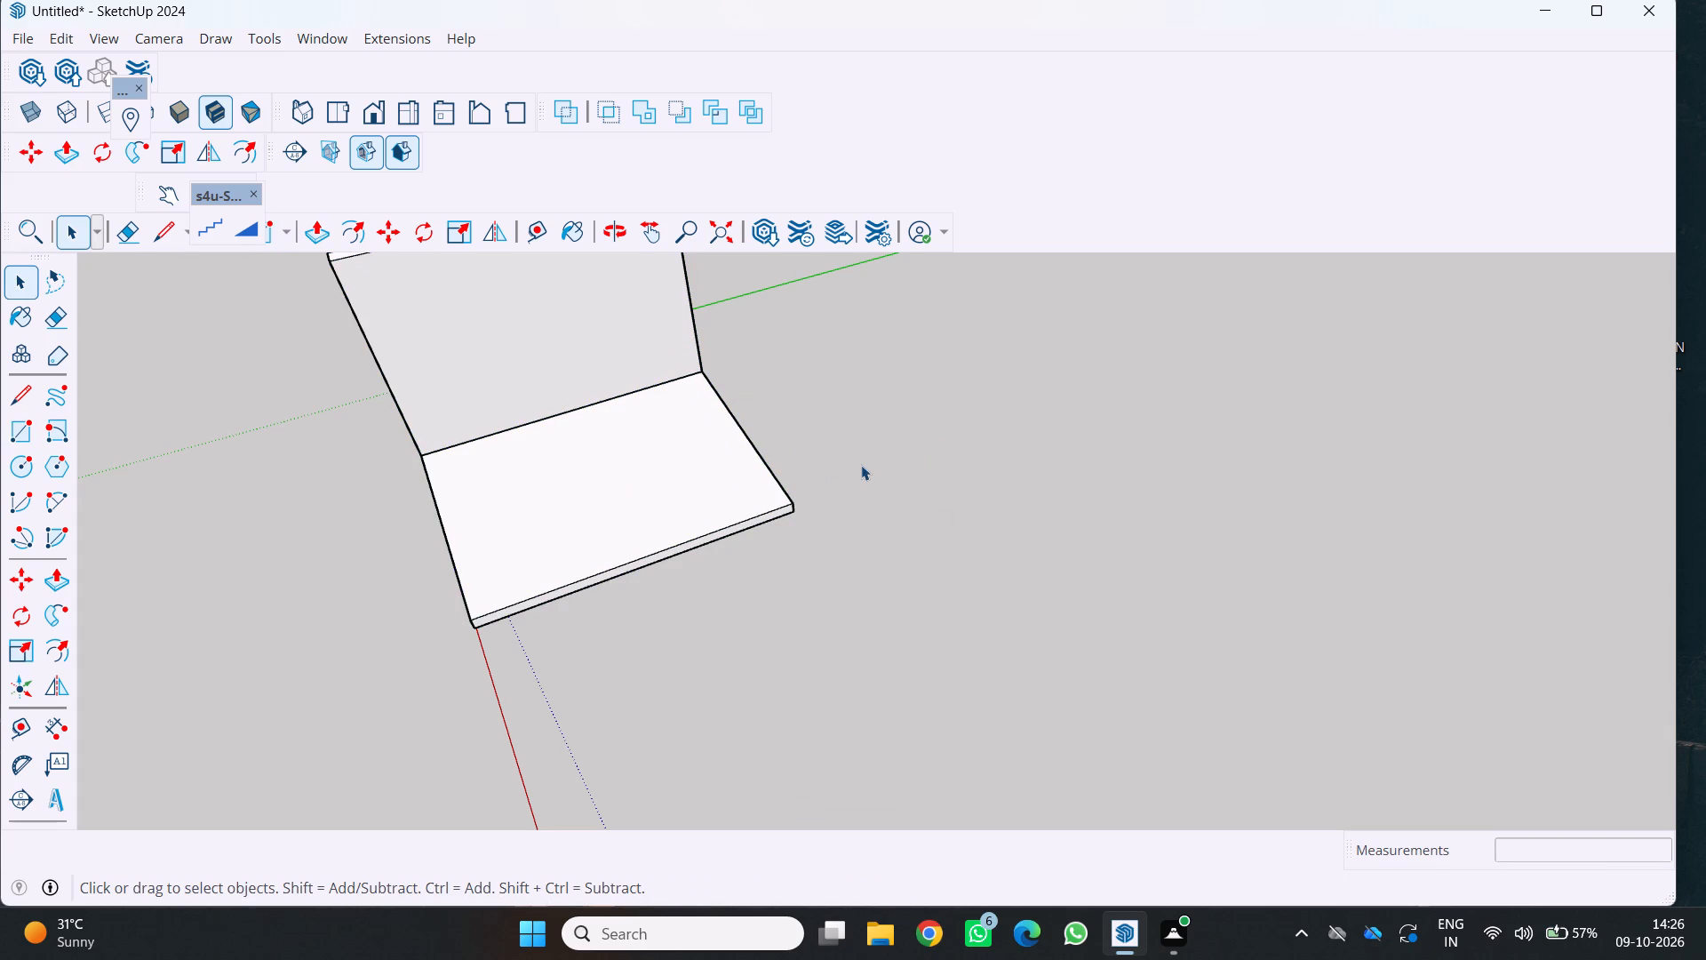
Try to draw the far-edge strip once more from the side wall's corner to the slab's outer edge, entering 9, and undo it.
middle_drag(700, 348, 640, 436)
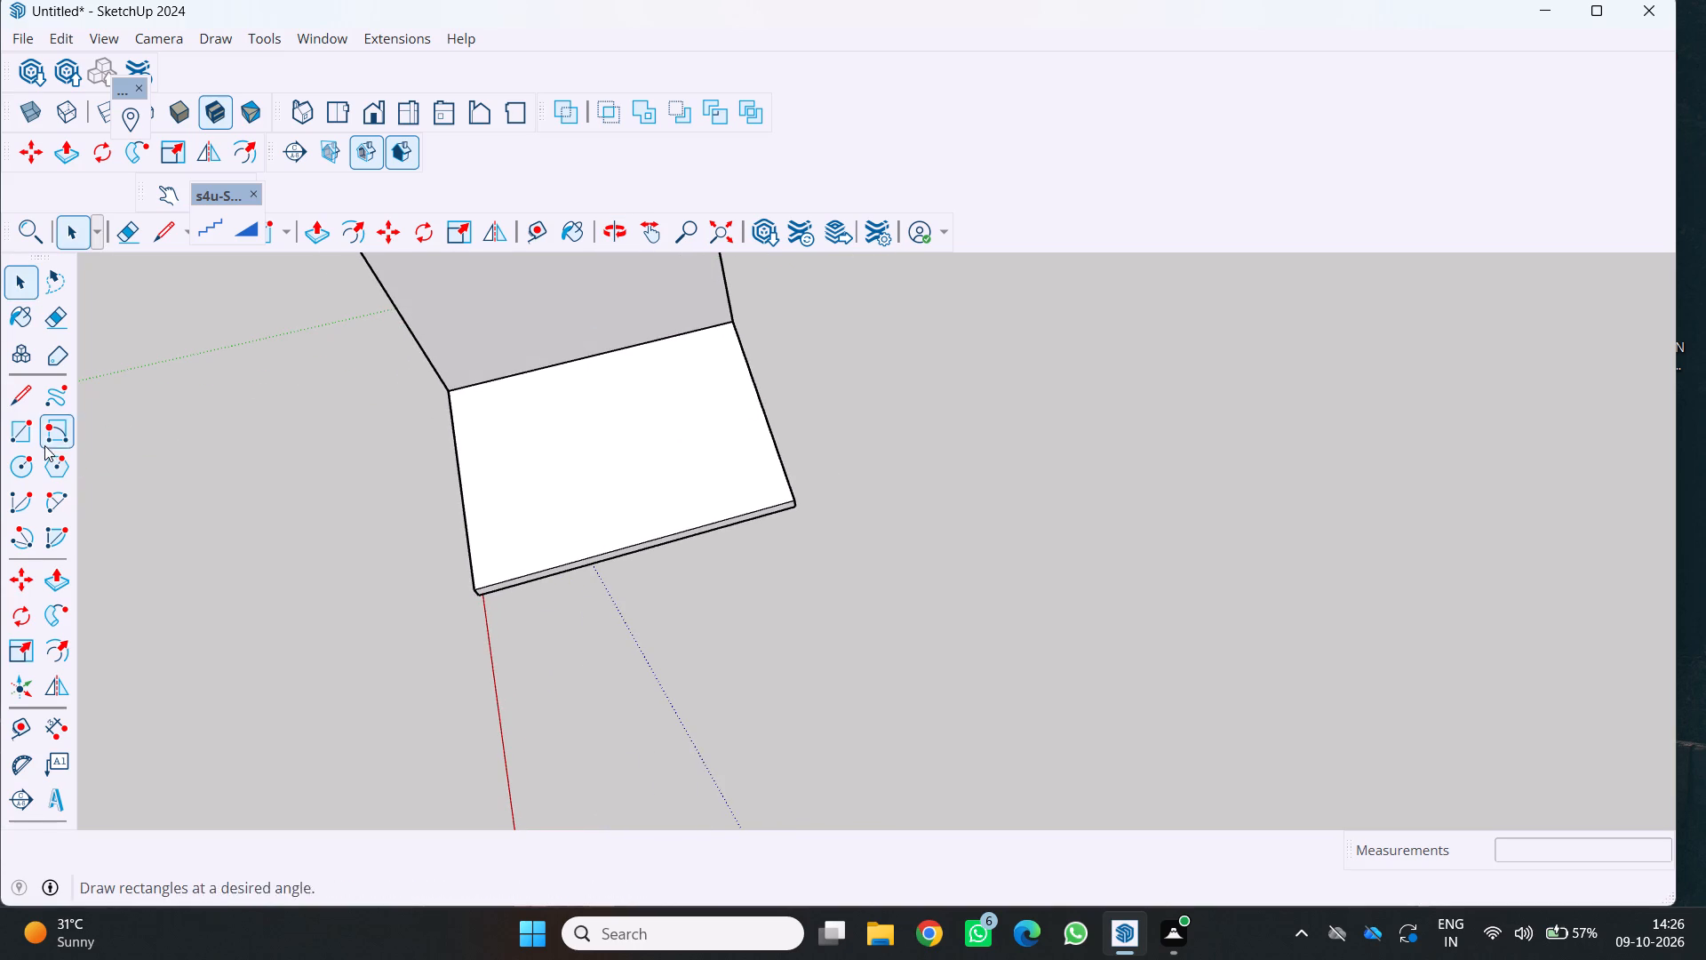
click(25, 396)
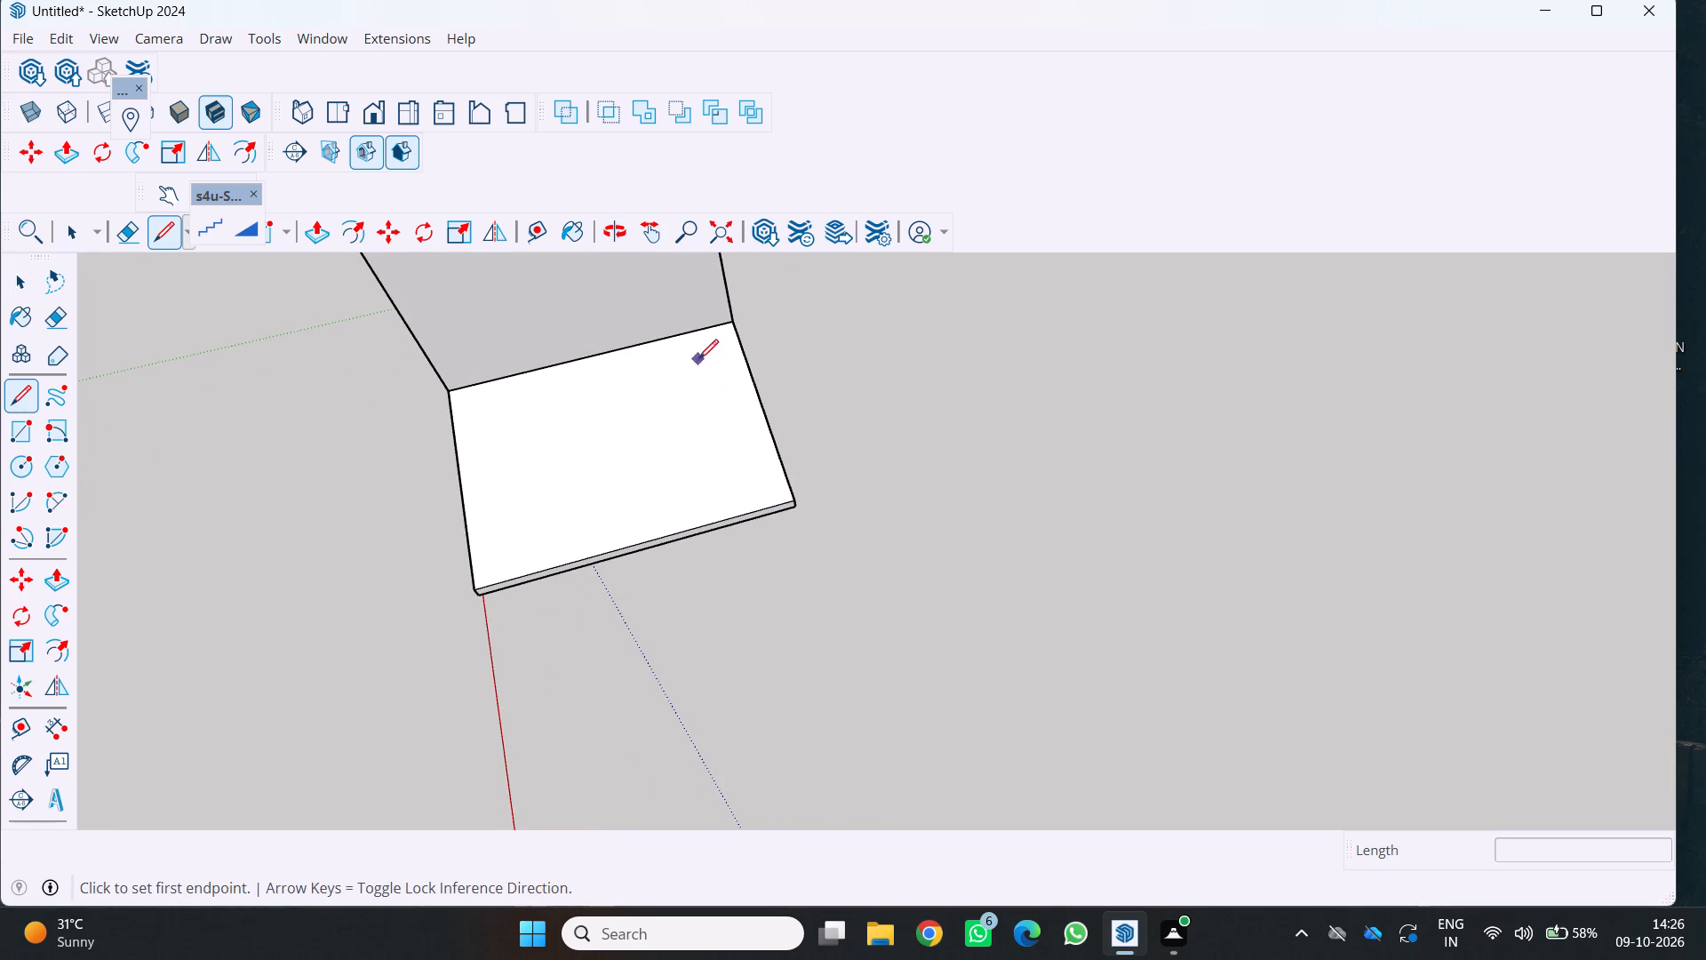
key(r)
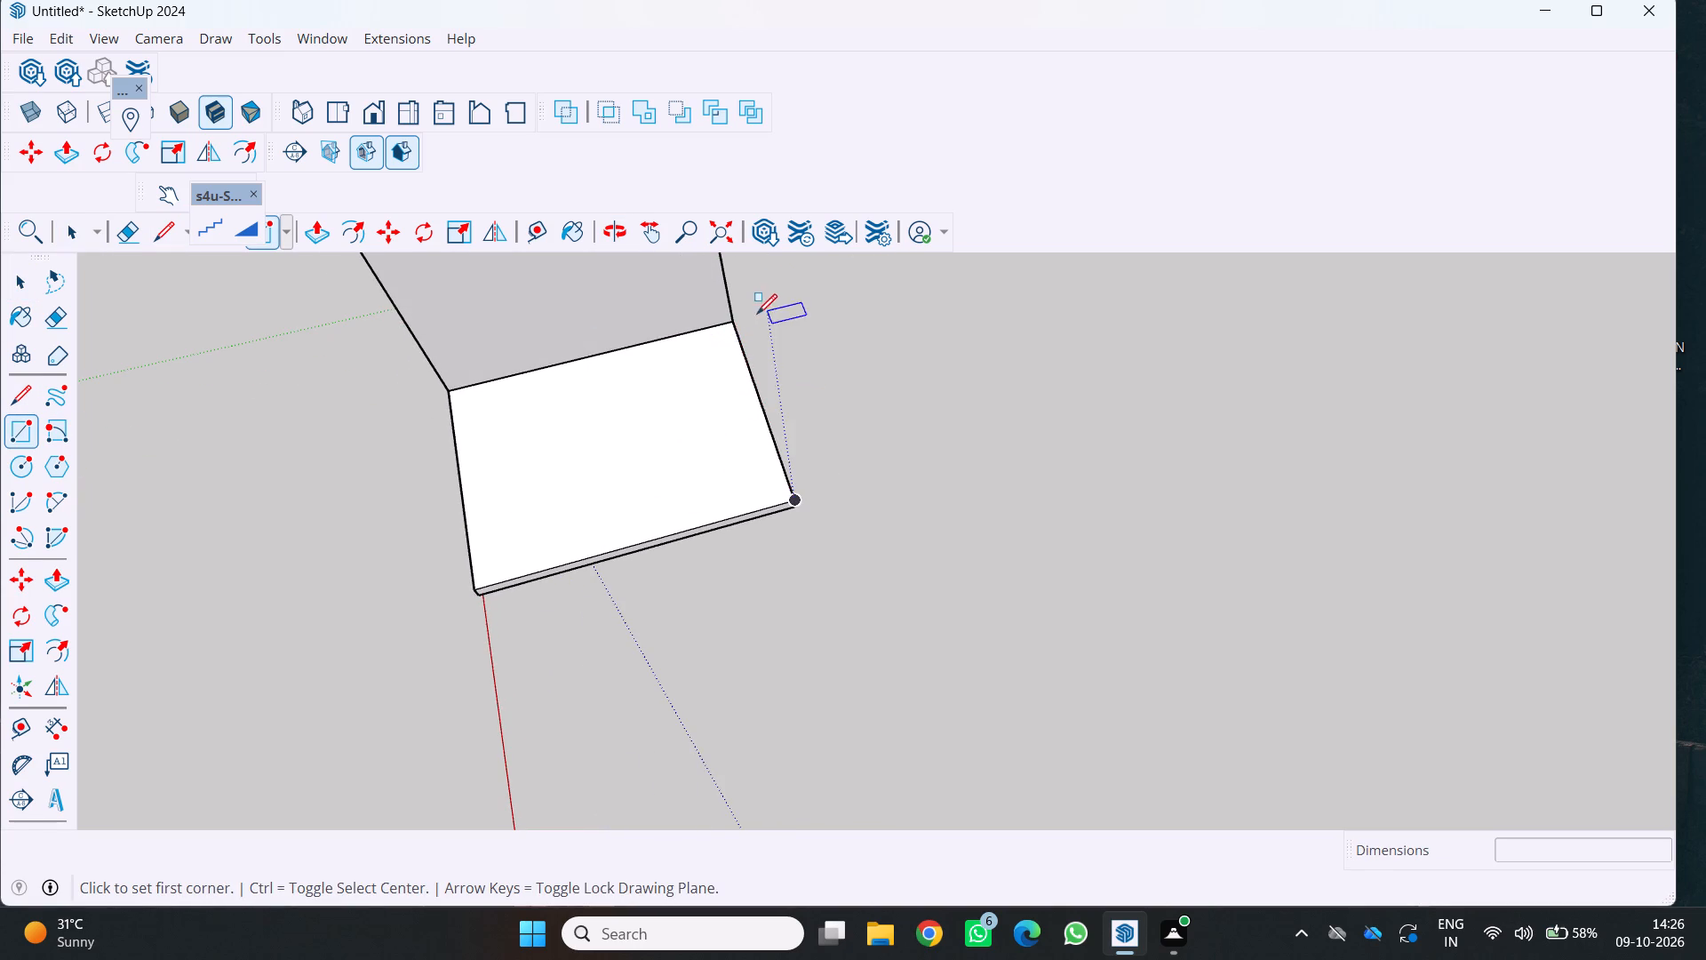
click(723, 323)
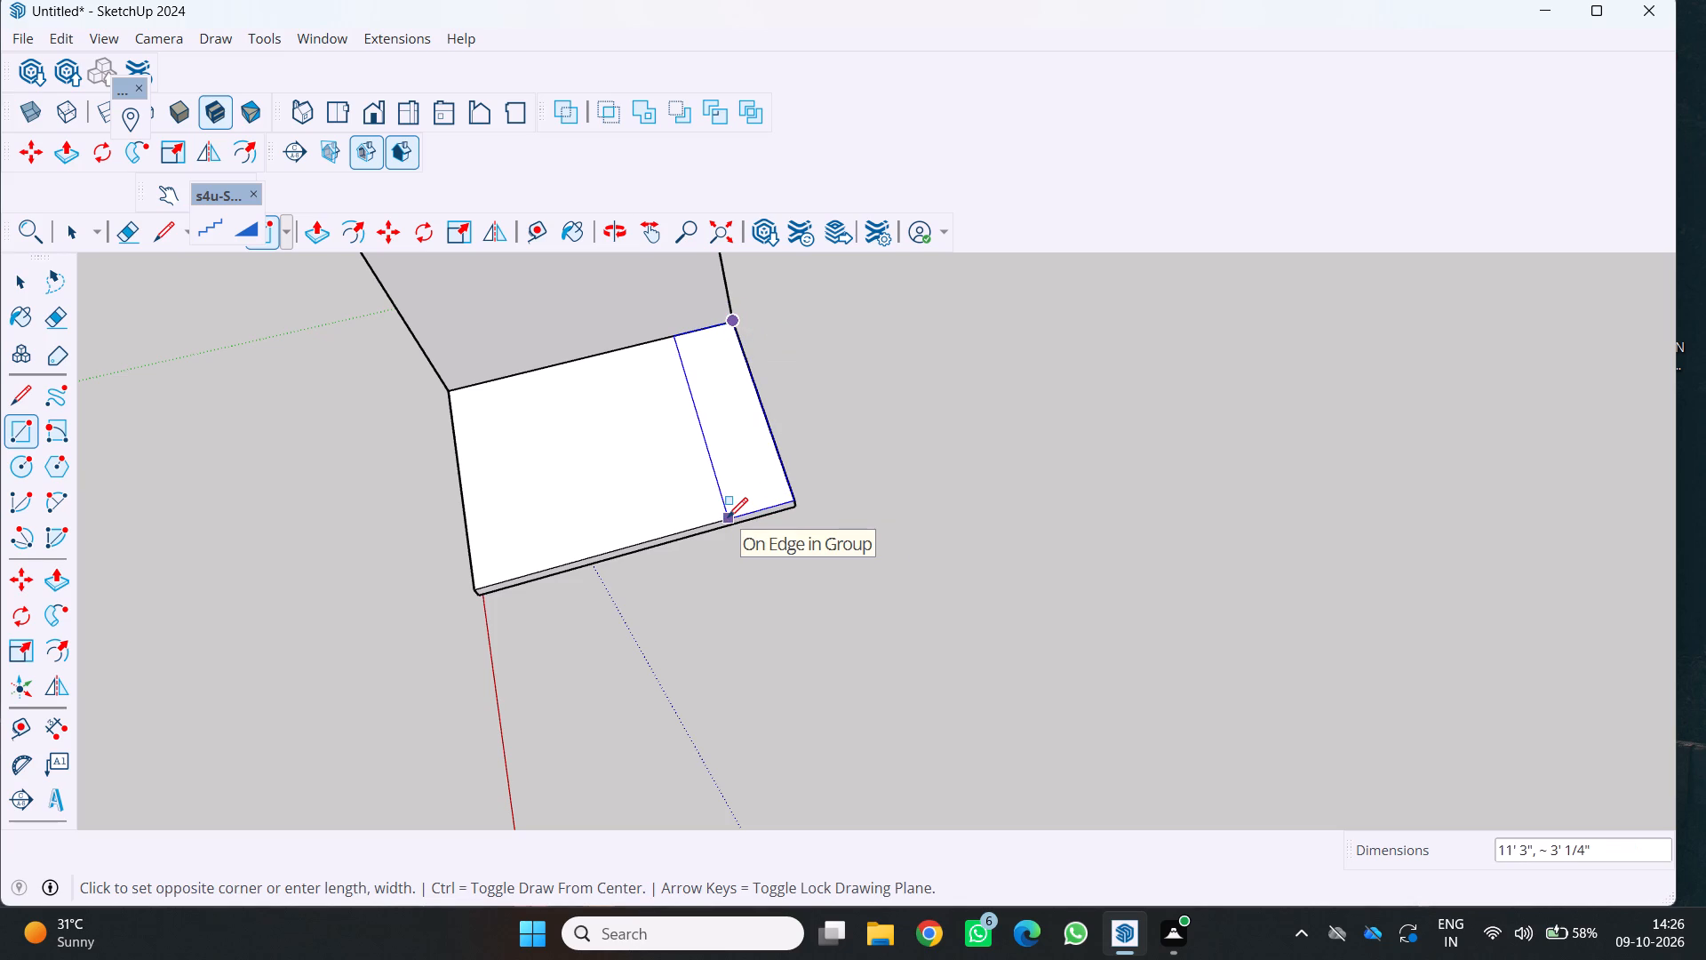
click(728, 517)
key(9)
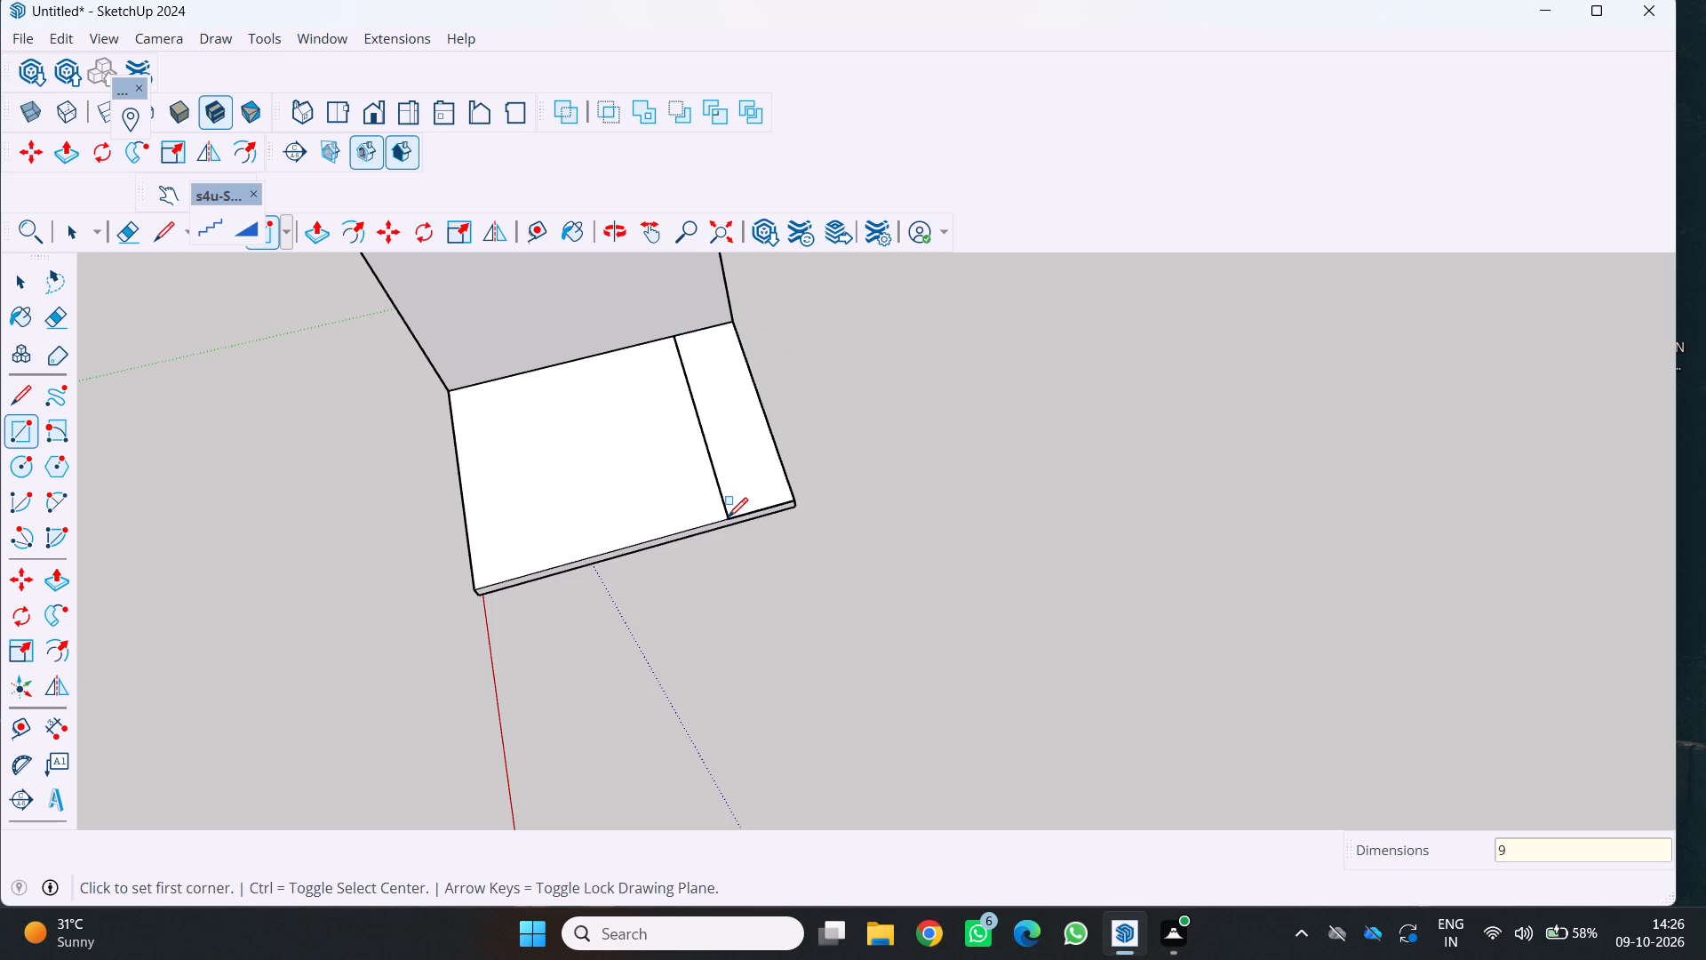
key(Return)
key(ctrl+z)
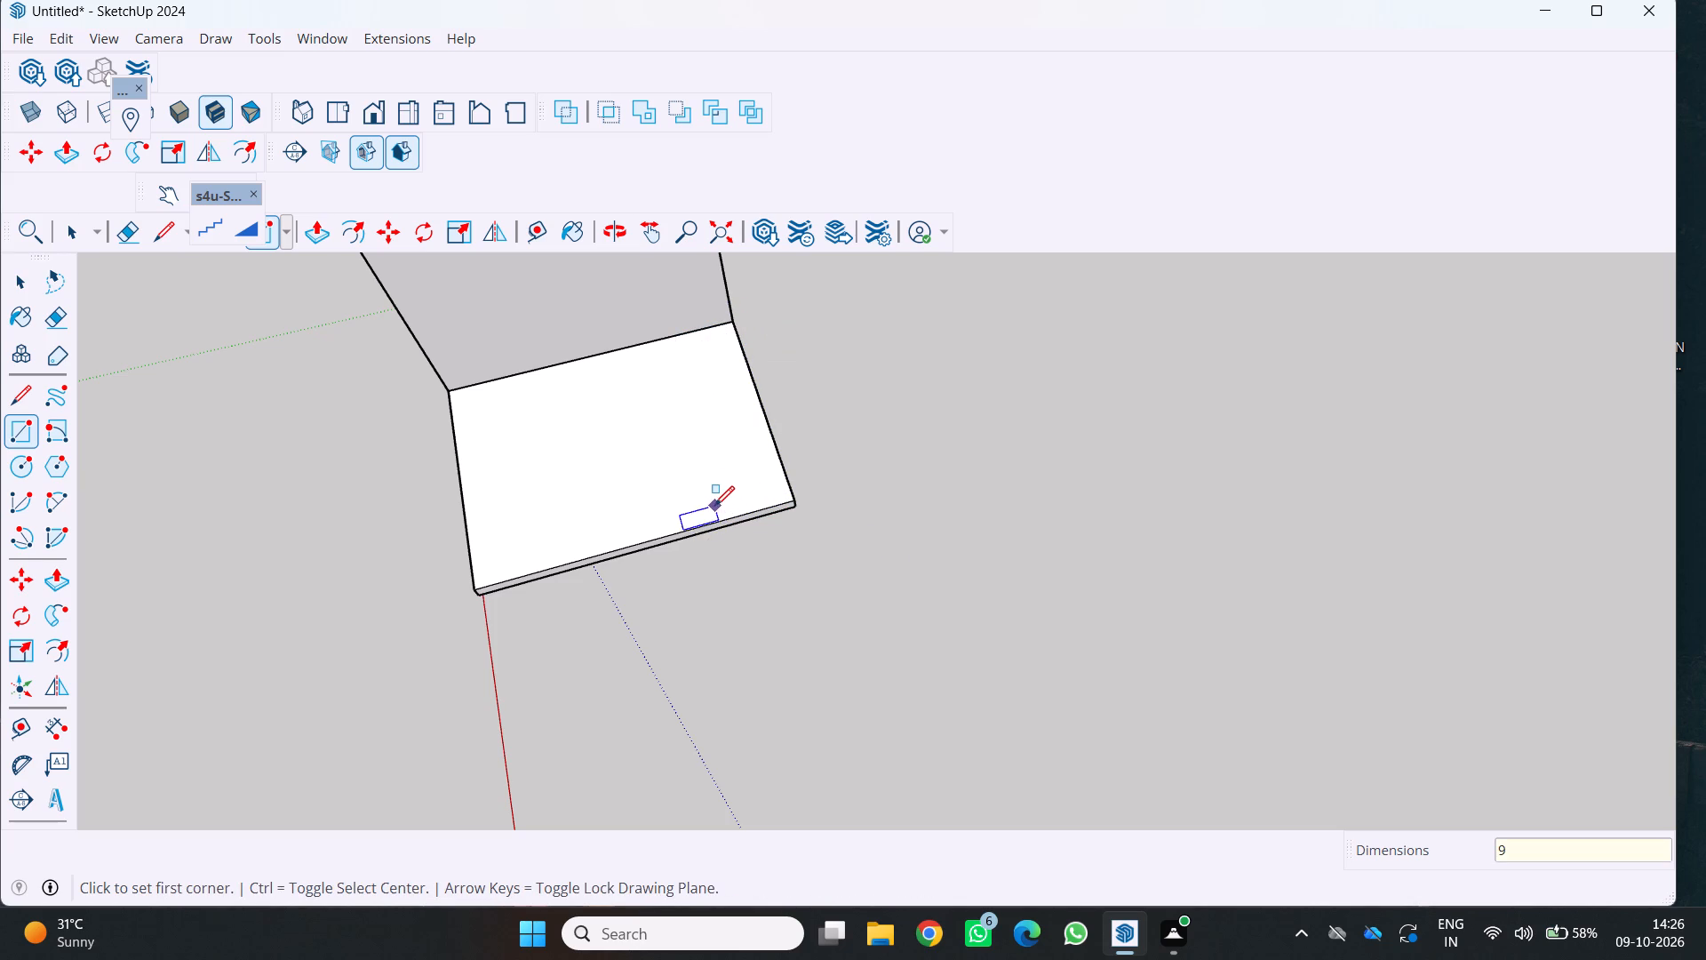
Draw a 12' by 9" rectangle on the slab from the side wall's far corner, along the far edge parallel to the red axis.
click(726, 328)
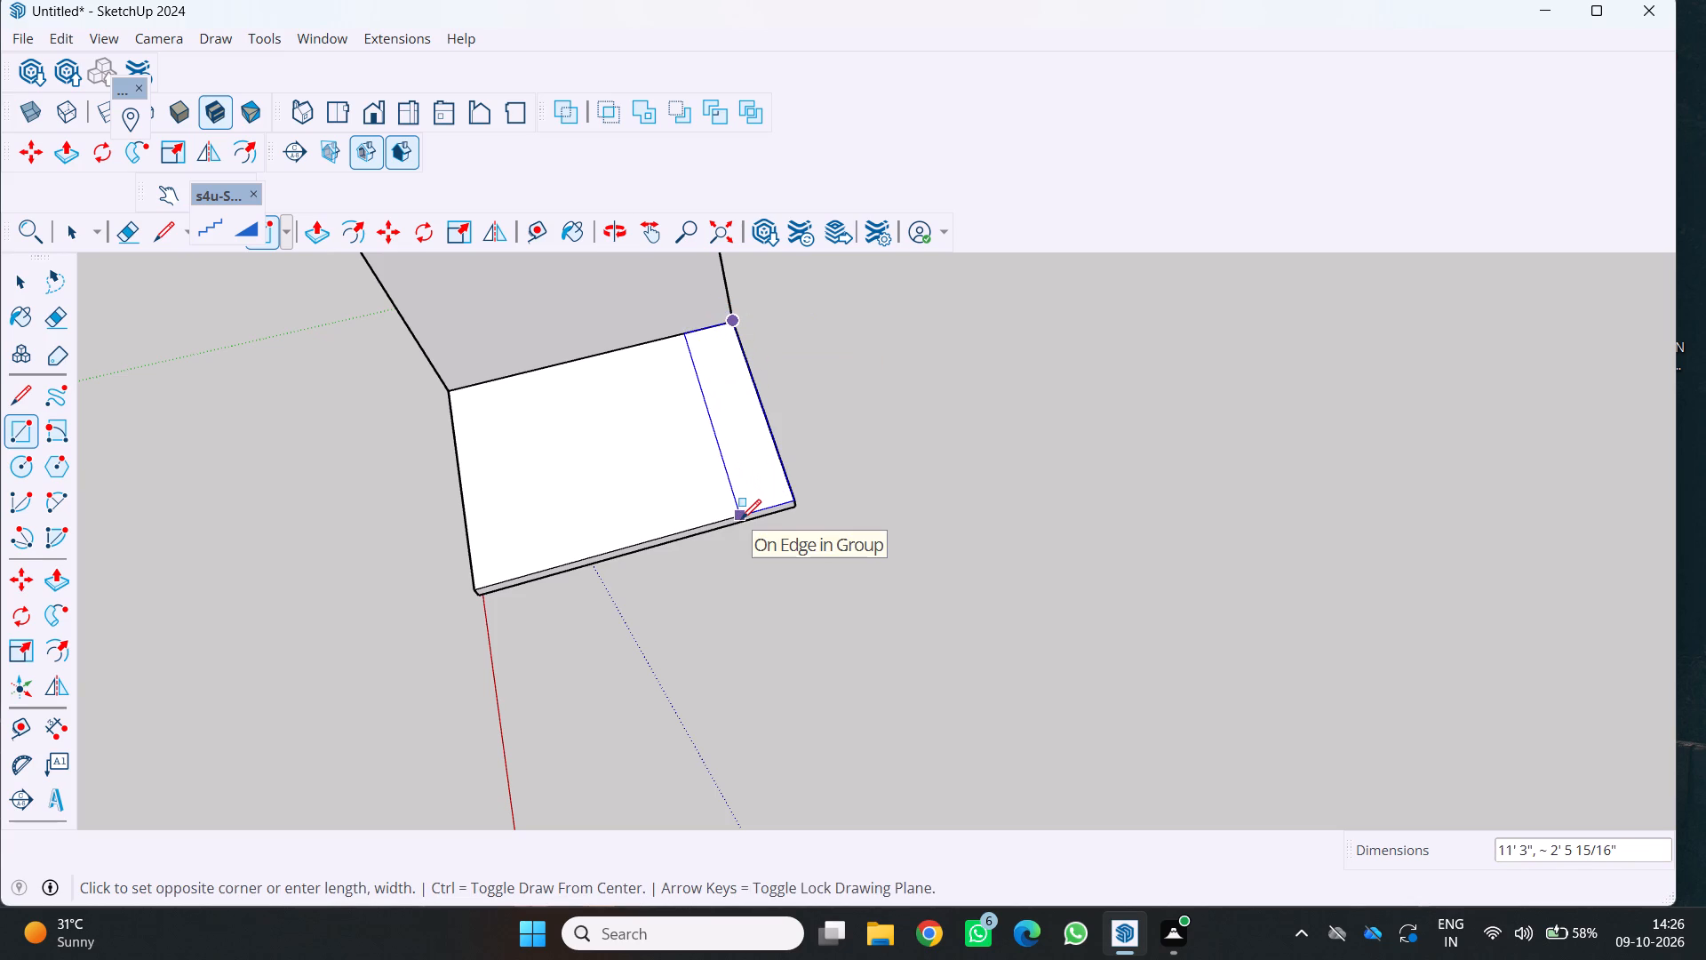
key(1)
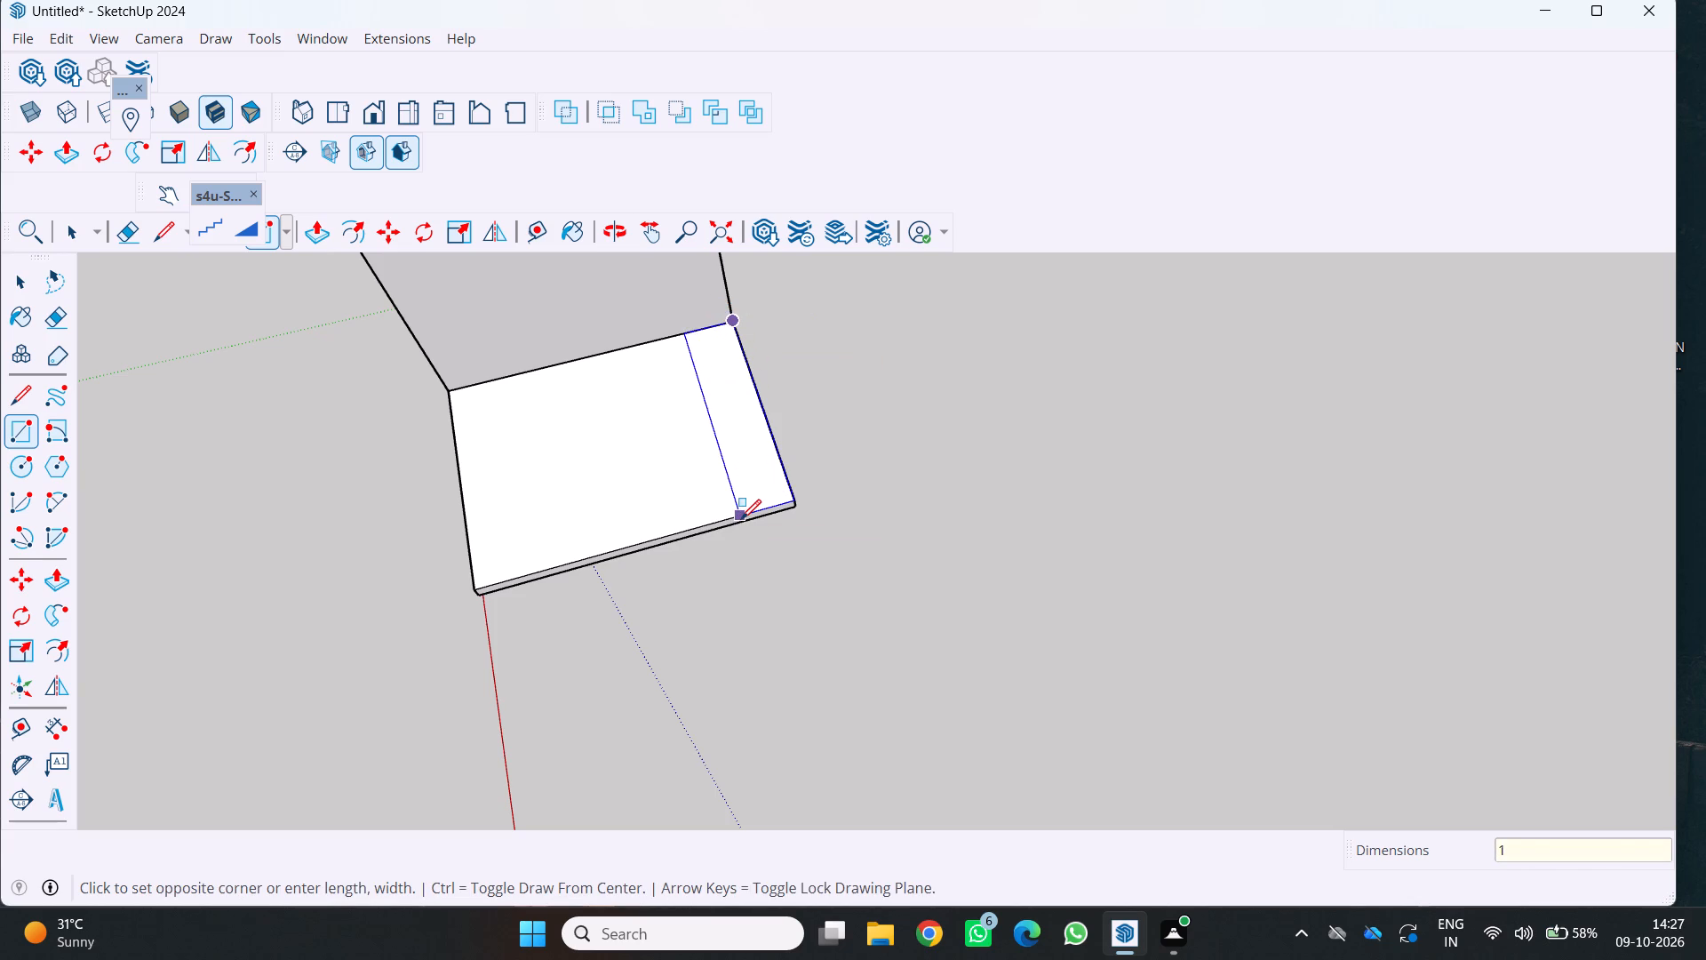
text(2')
key(comma)
key(9)
key(Return)
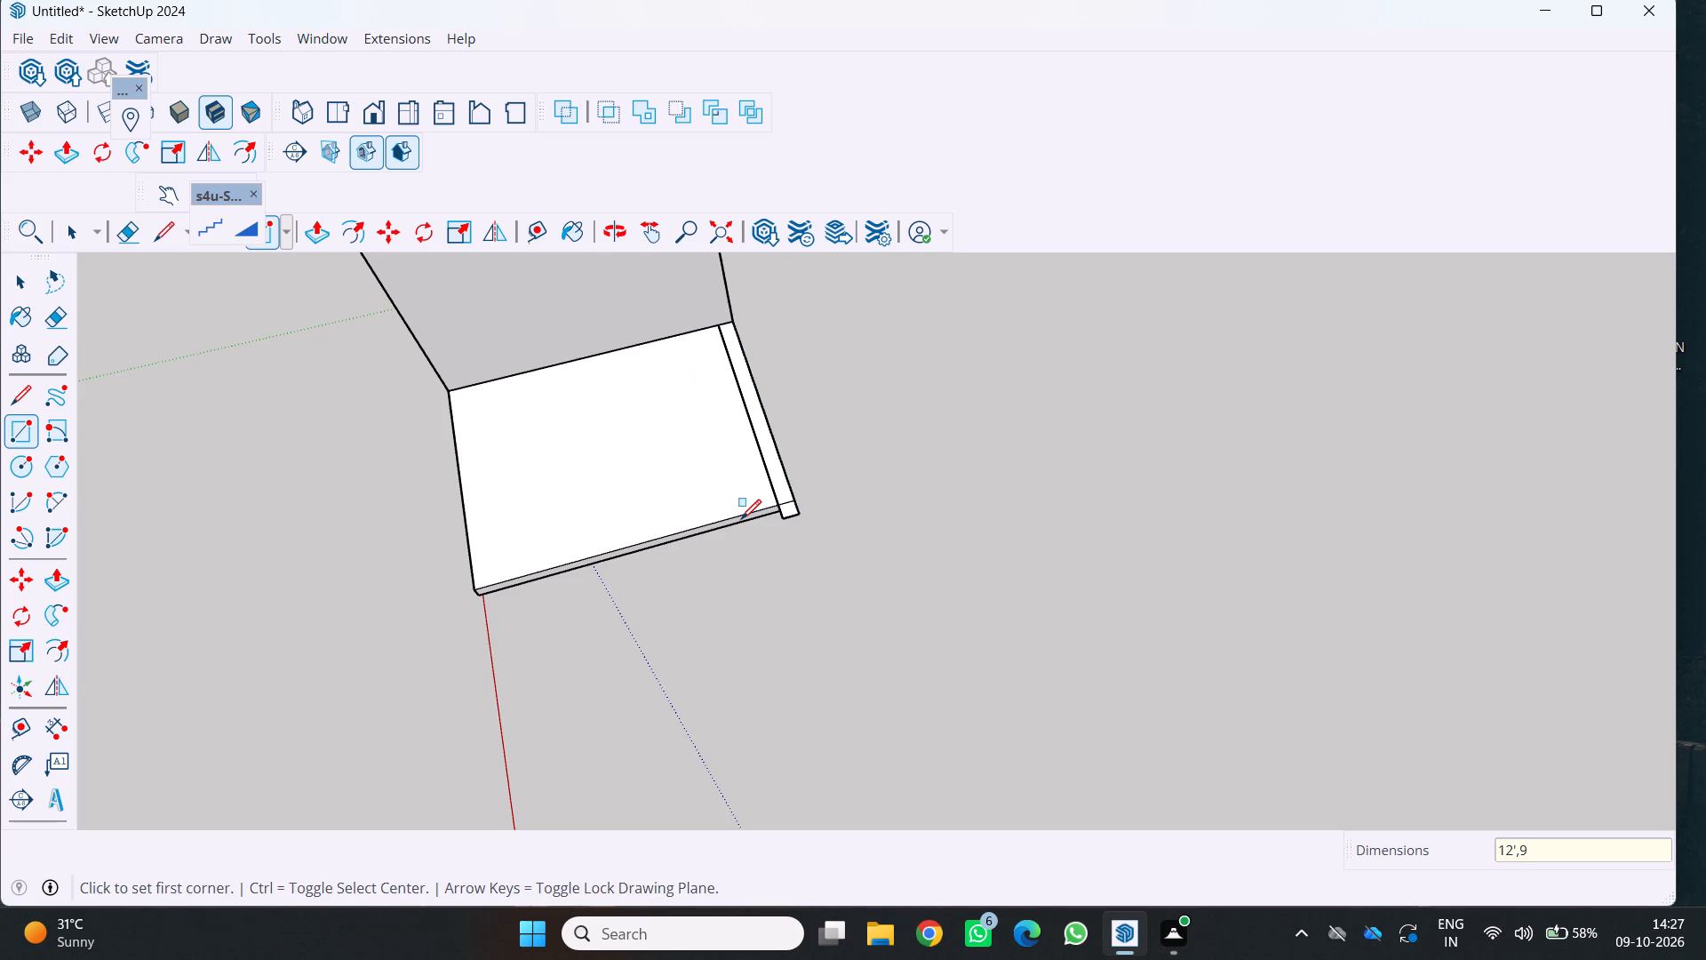
Examine from several angles how the 12' by 9" strip fits the slab's far edge and outer corner.
middle_click(829, 528)
scroll(829, 528, up, 1)
middle_drag(835, 524, 850, 466)
middle_click(851, 465)
middle_click(853, 456)
scroll(803, 475, up, 4)
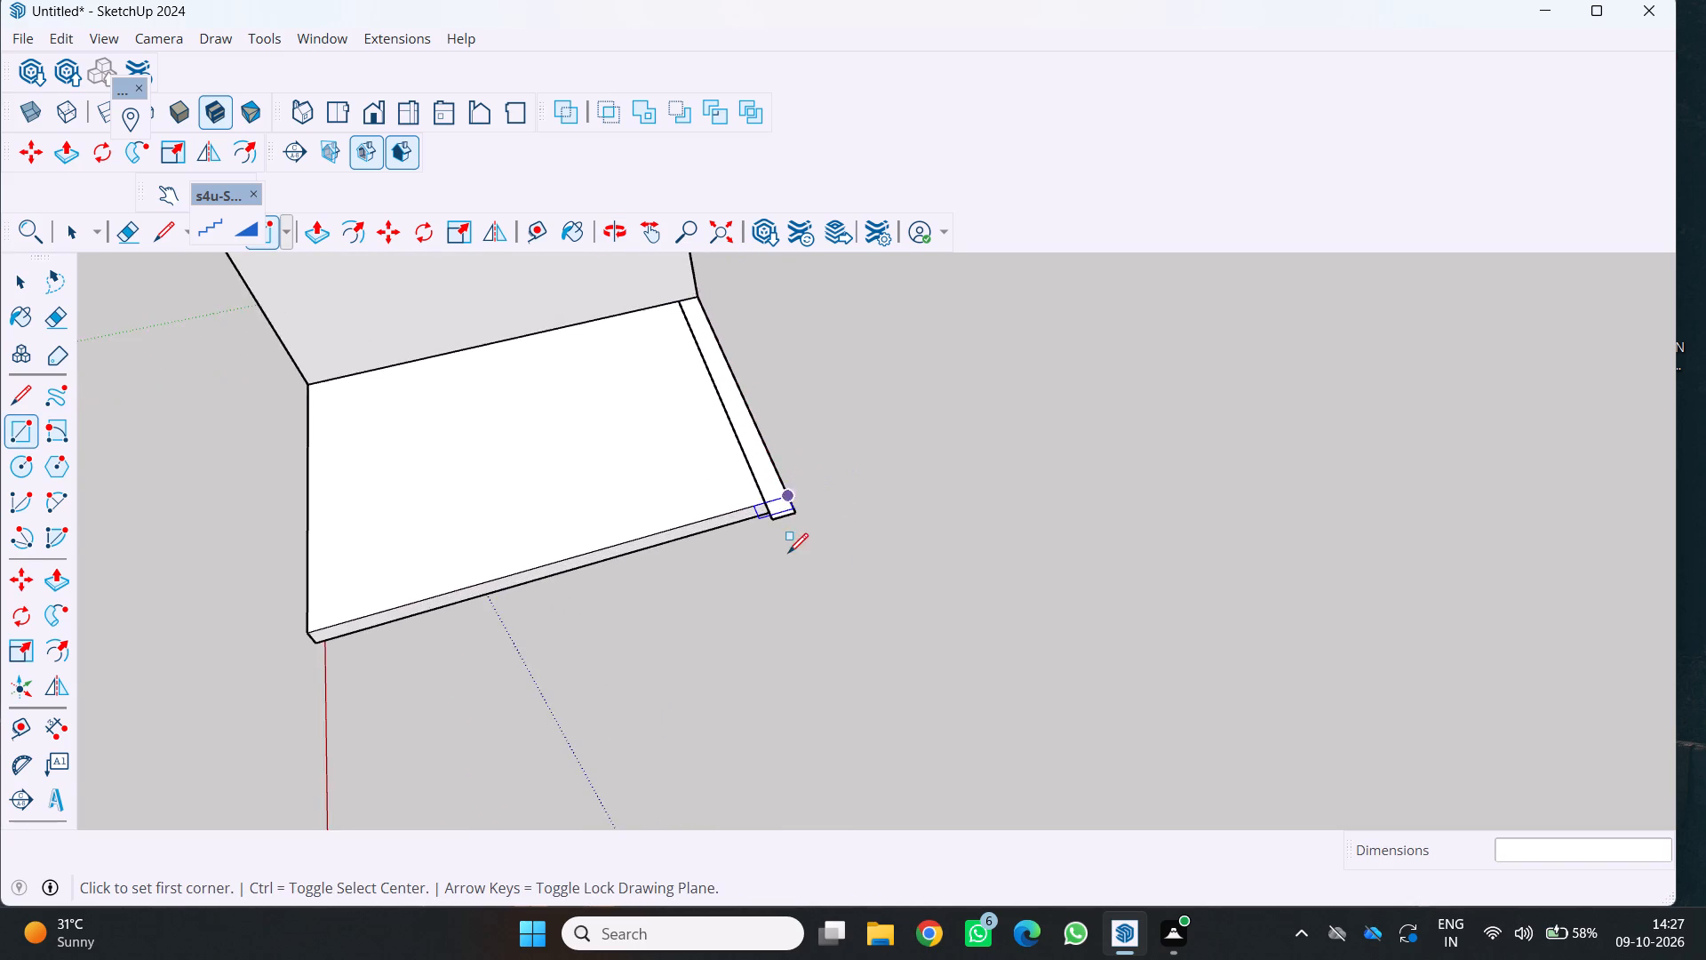
scroll(788, 553, up, 3)
scroll(785, 502, down, 5)
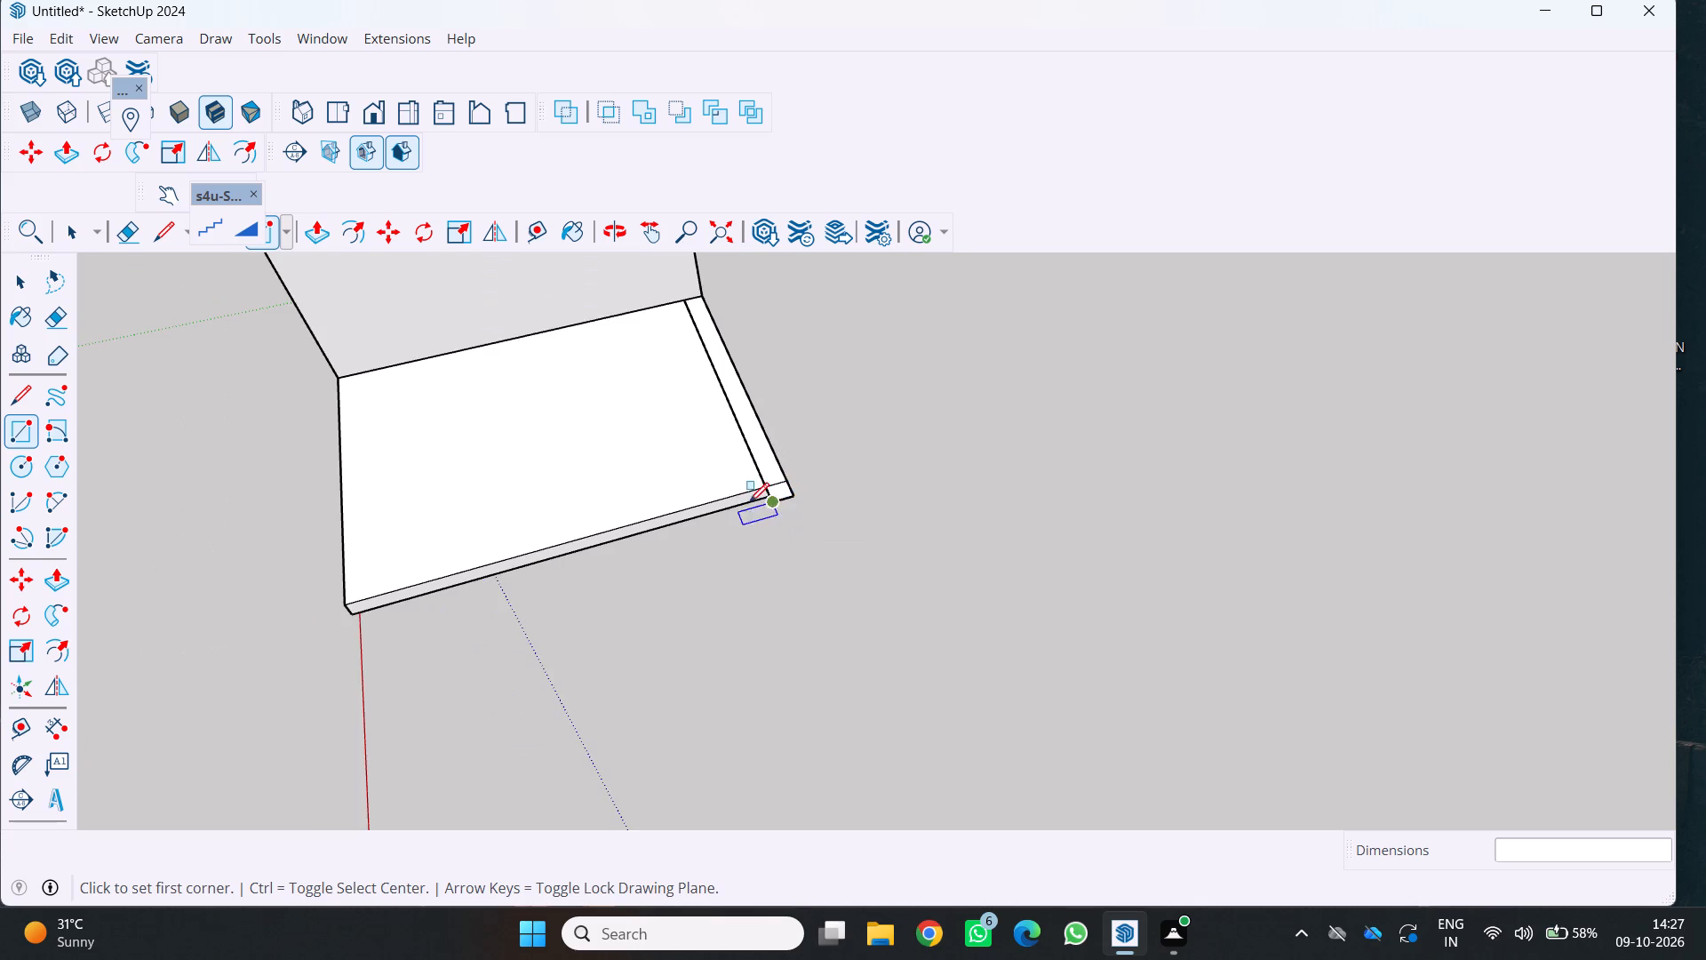
scroll(745, 501, down, 3)
middle_drag(745, 501, 937, 423)
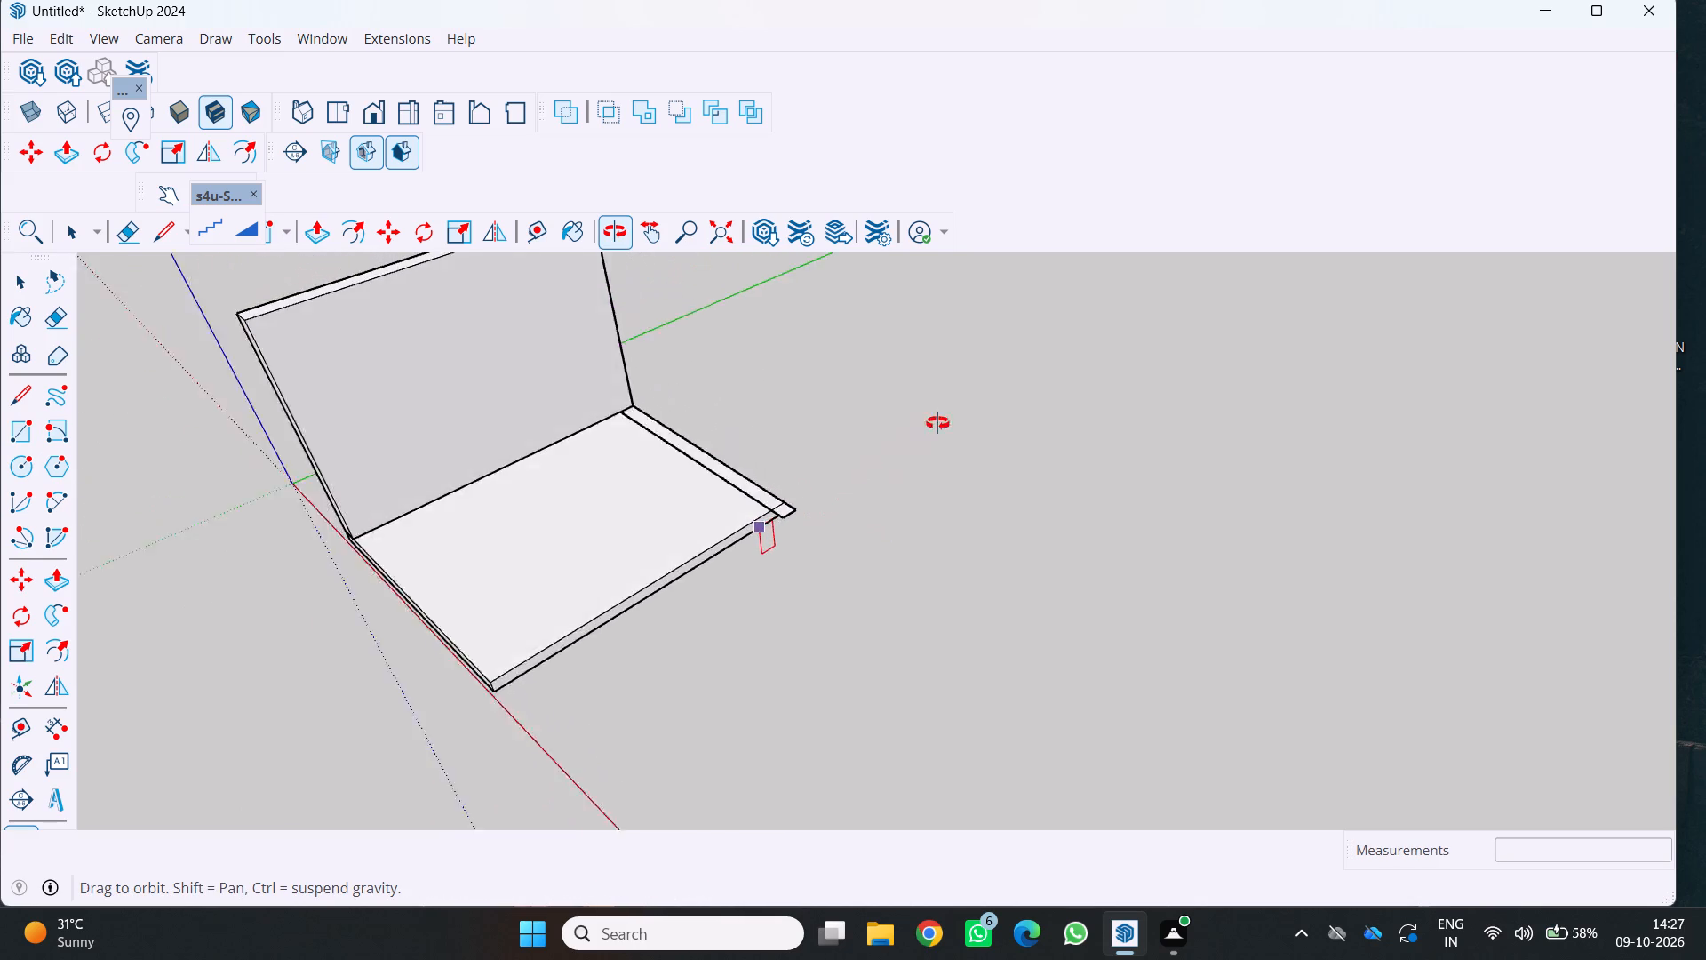
middle_drag(937, 423, 1259, 348)
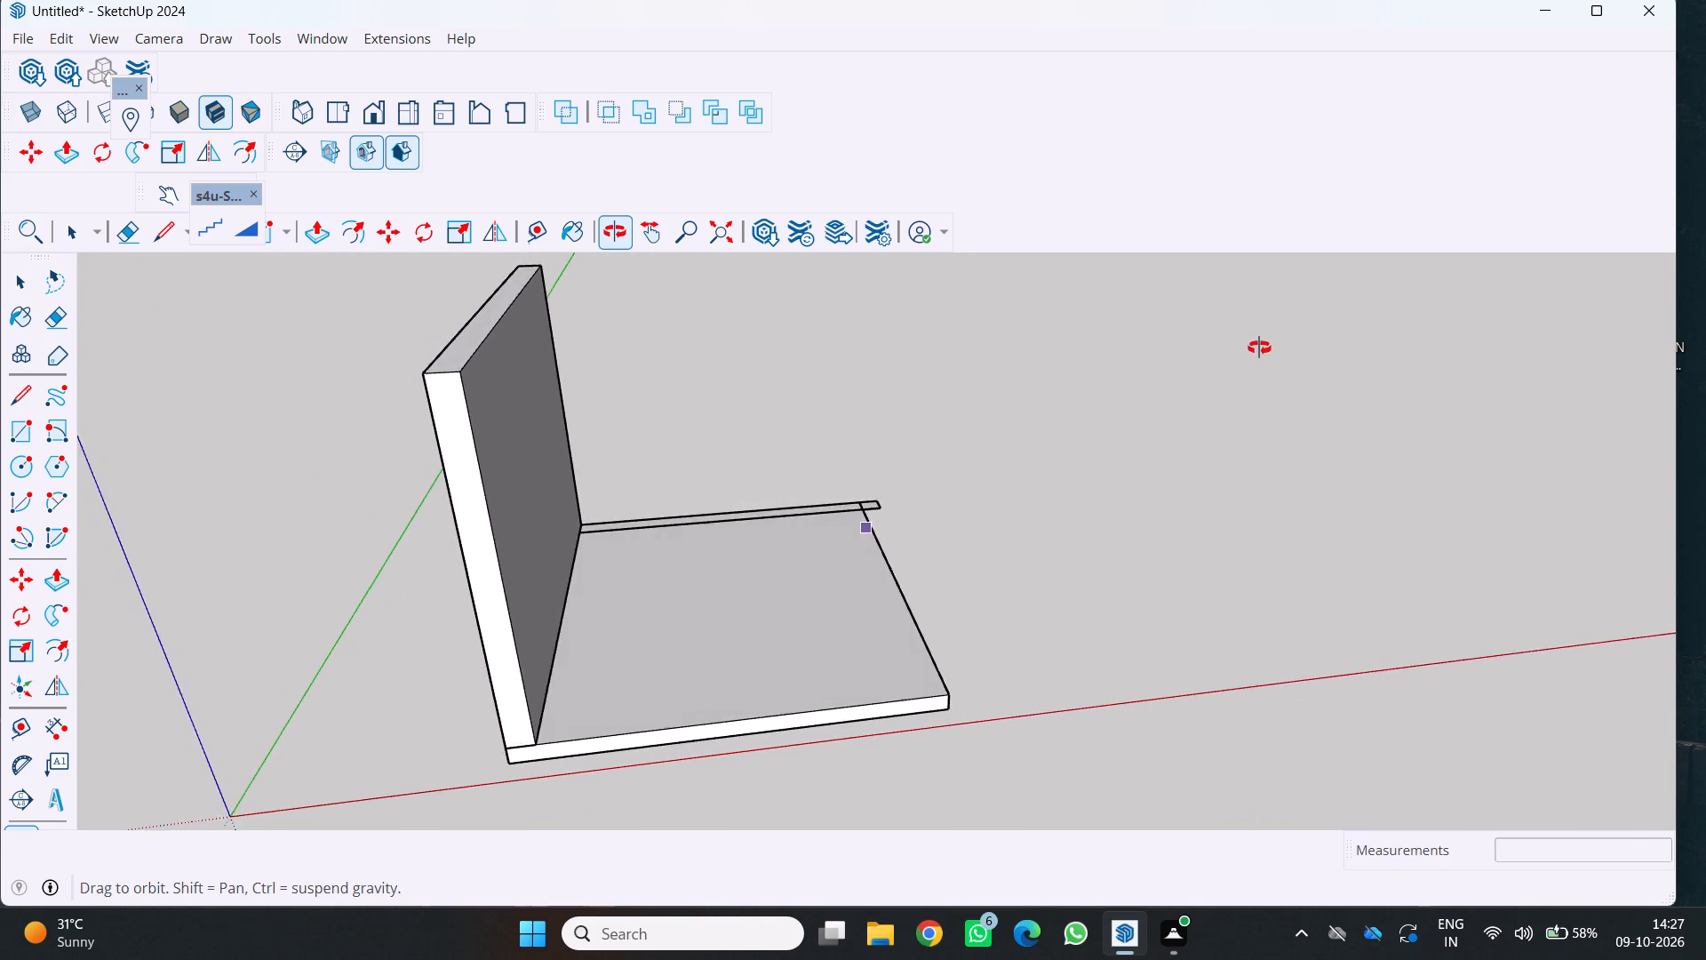
middle_drag(1259, 348, 1207, 386)
scroll(1207, 386, down, 3)
middle_click(1207, 386)
middle_drag(1079, 429, 842, 527)
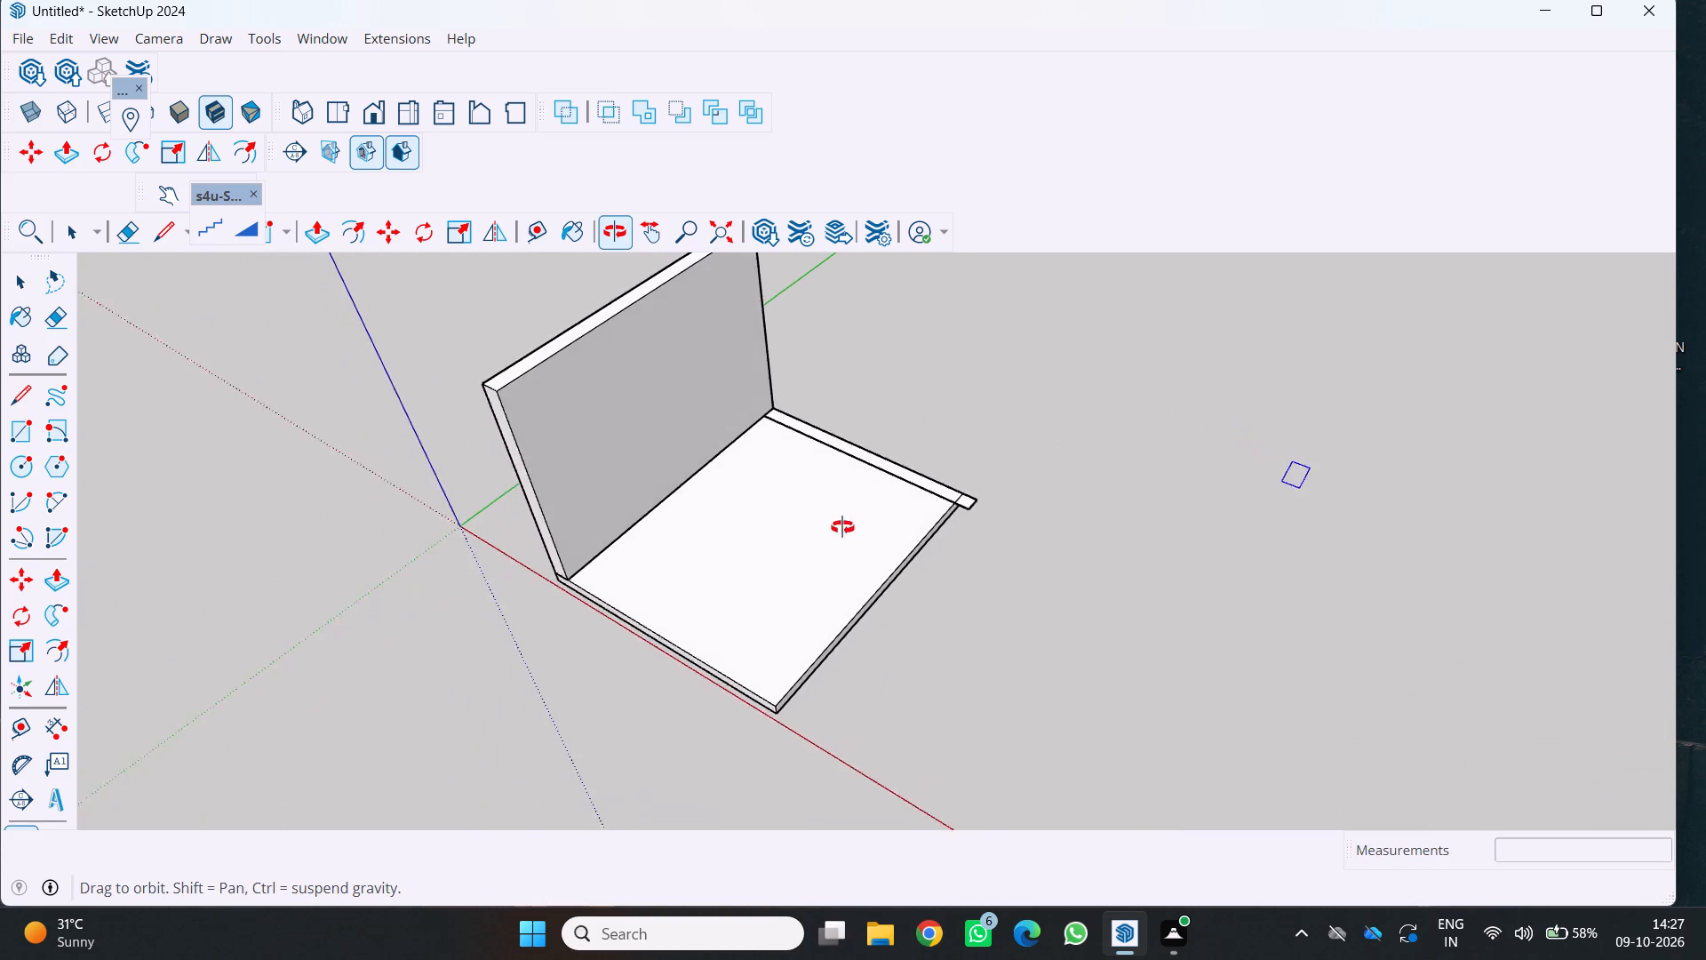
middle_drag(842, 527, 562, 524)
middle_click(560, 524)
middle_click(560, 524)
scroll(980, 367, down, 6)
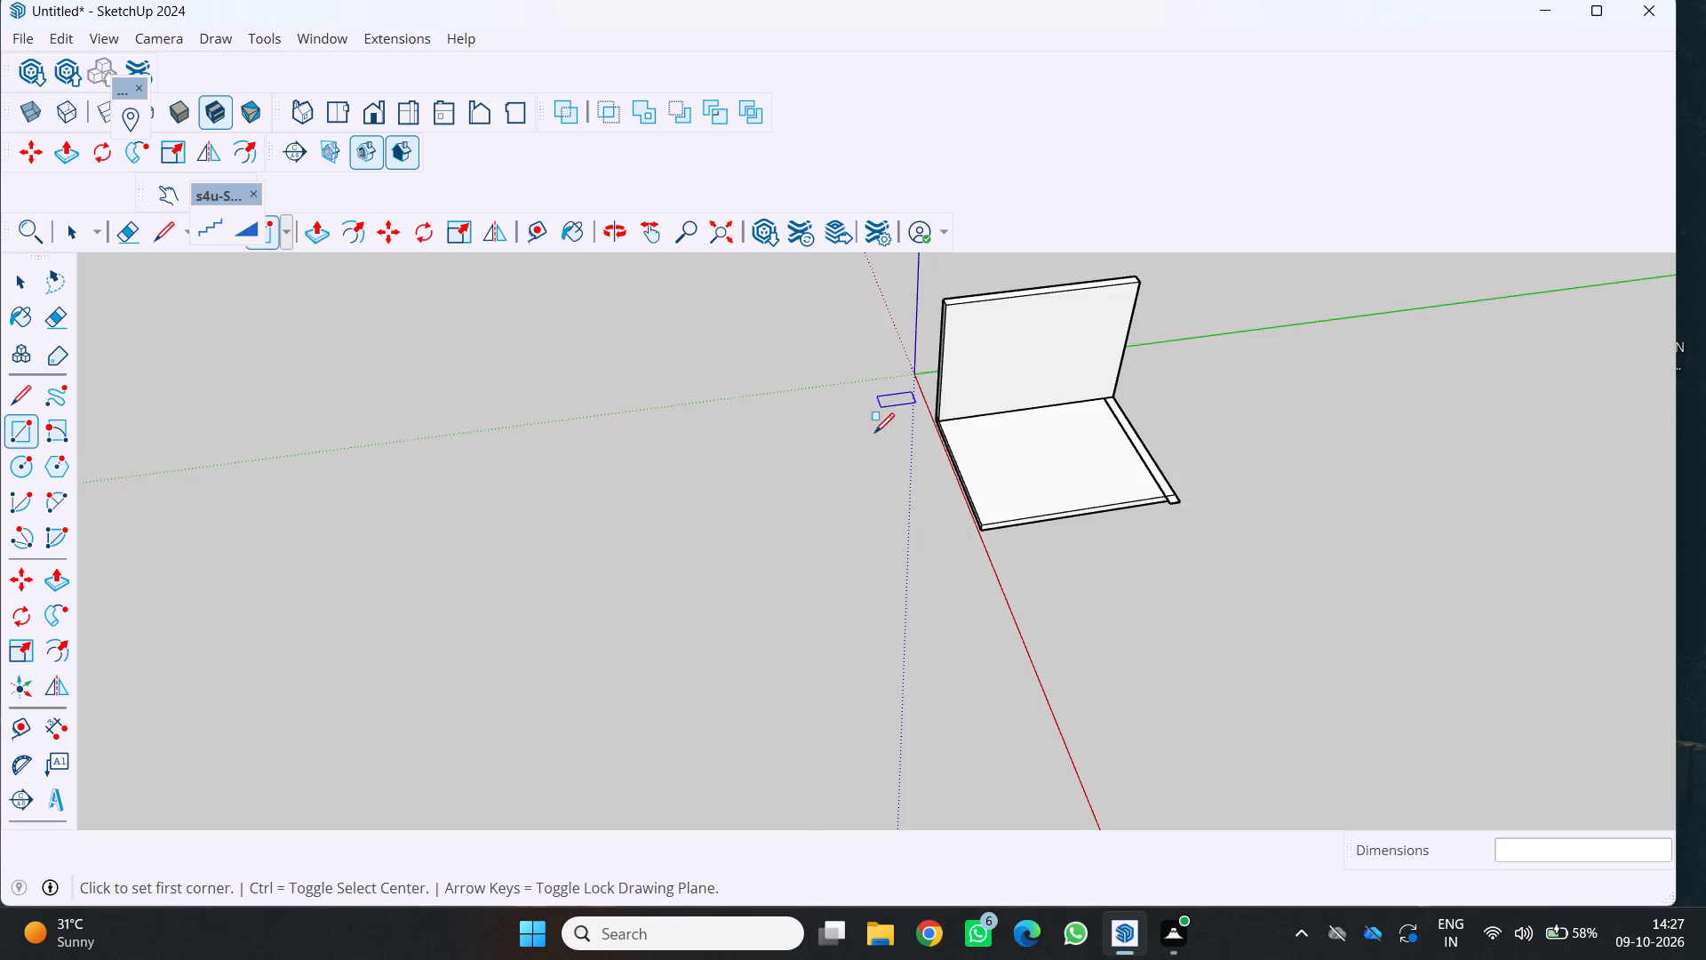
middle_click(871, 452)
middle_click(871, 452)
middle_click(871, 452)
scroll(871, 452, down, 1)
middle_click(871, 452)
middle_drag(875, 455, 926, 441)
scroll(914, 437, down, 4)
middle_drag(745, 643, 774, 626)
middle_drag(783, 622, 934, 556)
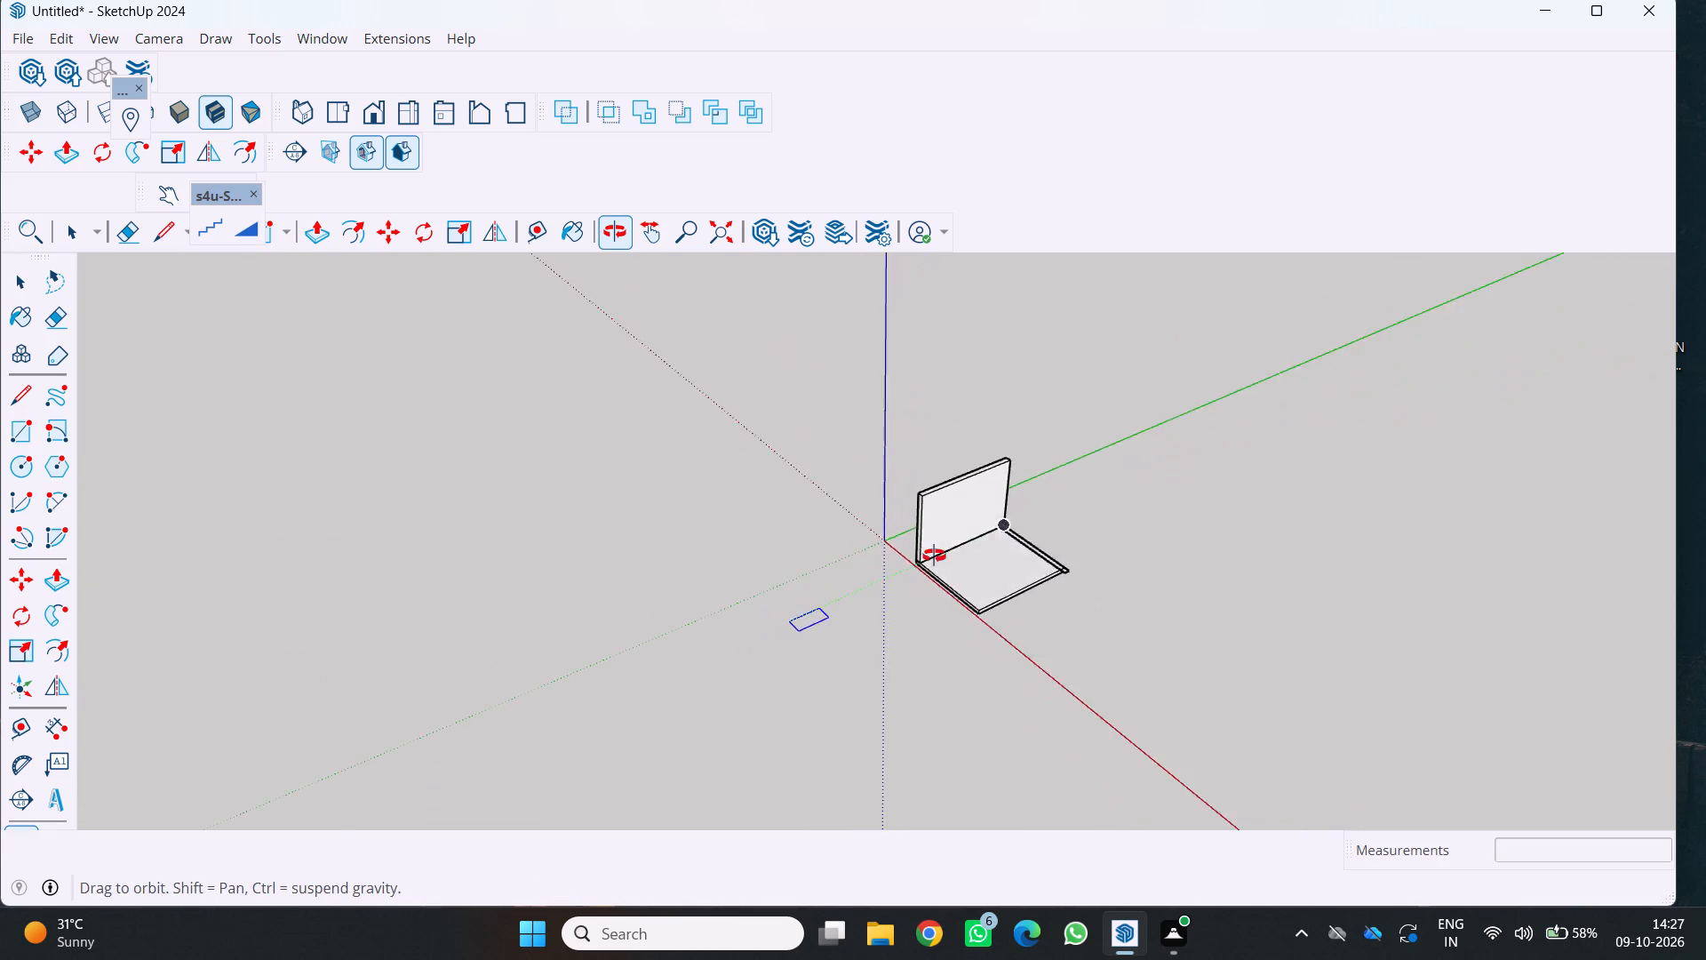
Undo the 12' by 9" rectangle drawn along the slab's far edge.
middle_drag(934, 556, 1031, 511)
scroll(370, 830, up, 7)
middle_drag(1232, 384, 1184, 500)
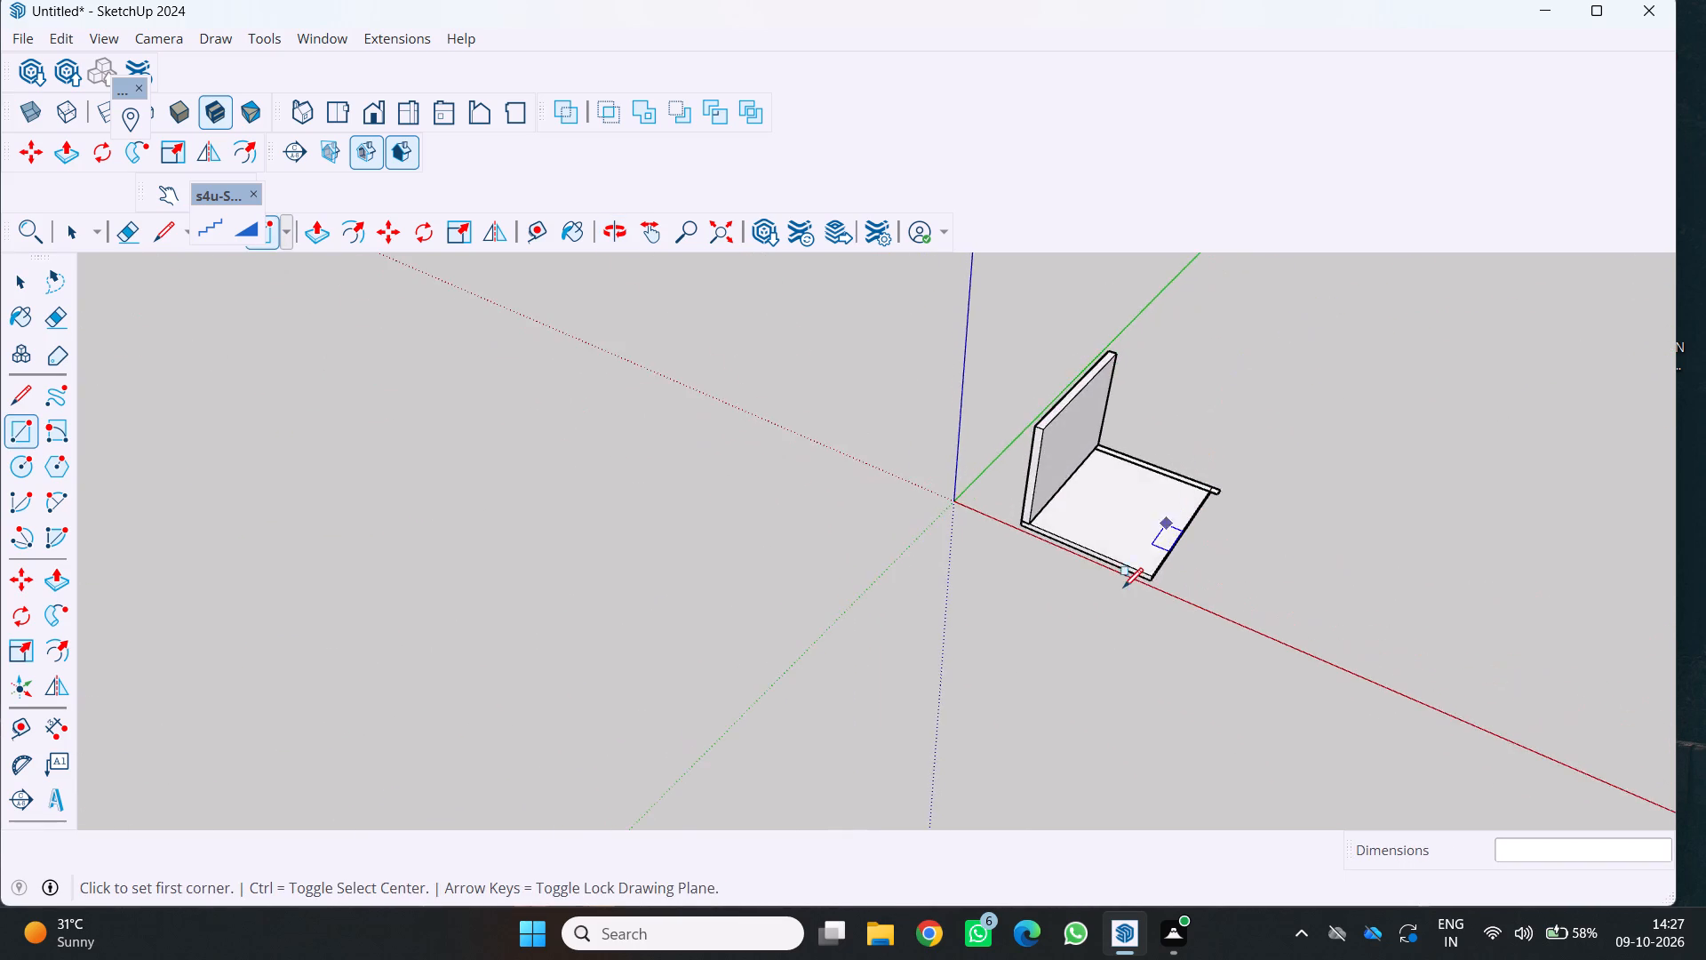
scroll(1123, 588, down, 3)
middle_drag(1121, 588, 1201, 524)
middle_click(1203, 524)
scroll(1203, 524, up, 18)
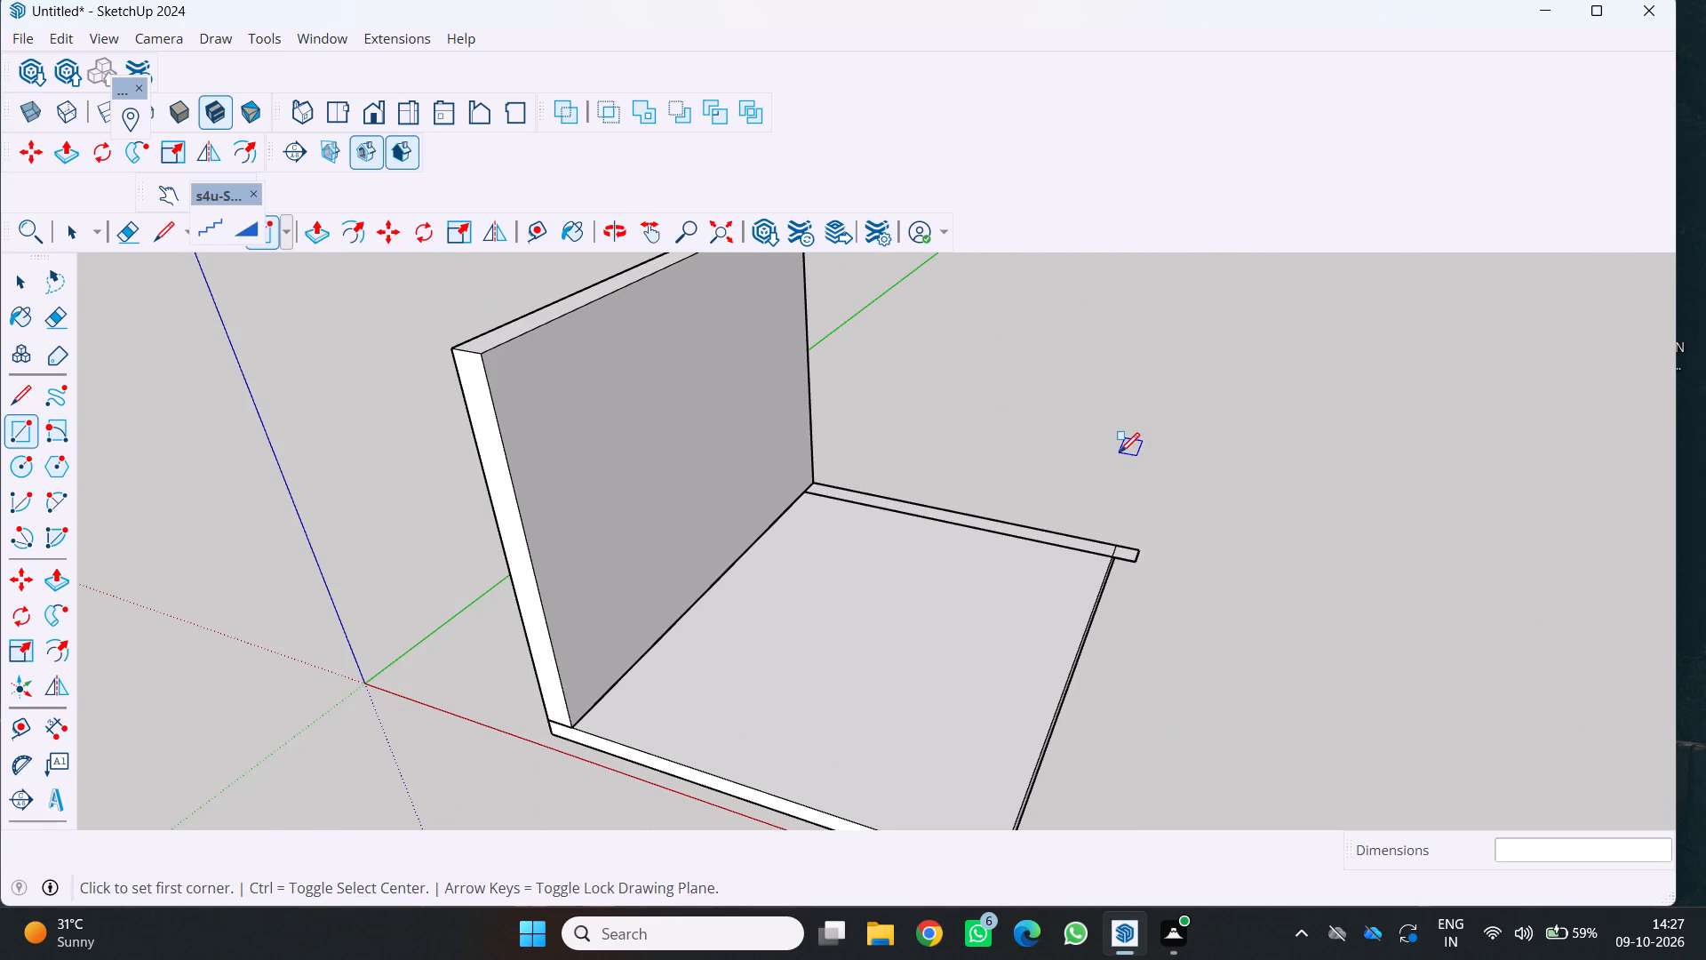
key(ctrl+z)
scroll(793, 630, down, 6)
scroll(793, 613, up, 1)
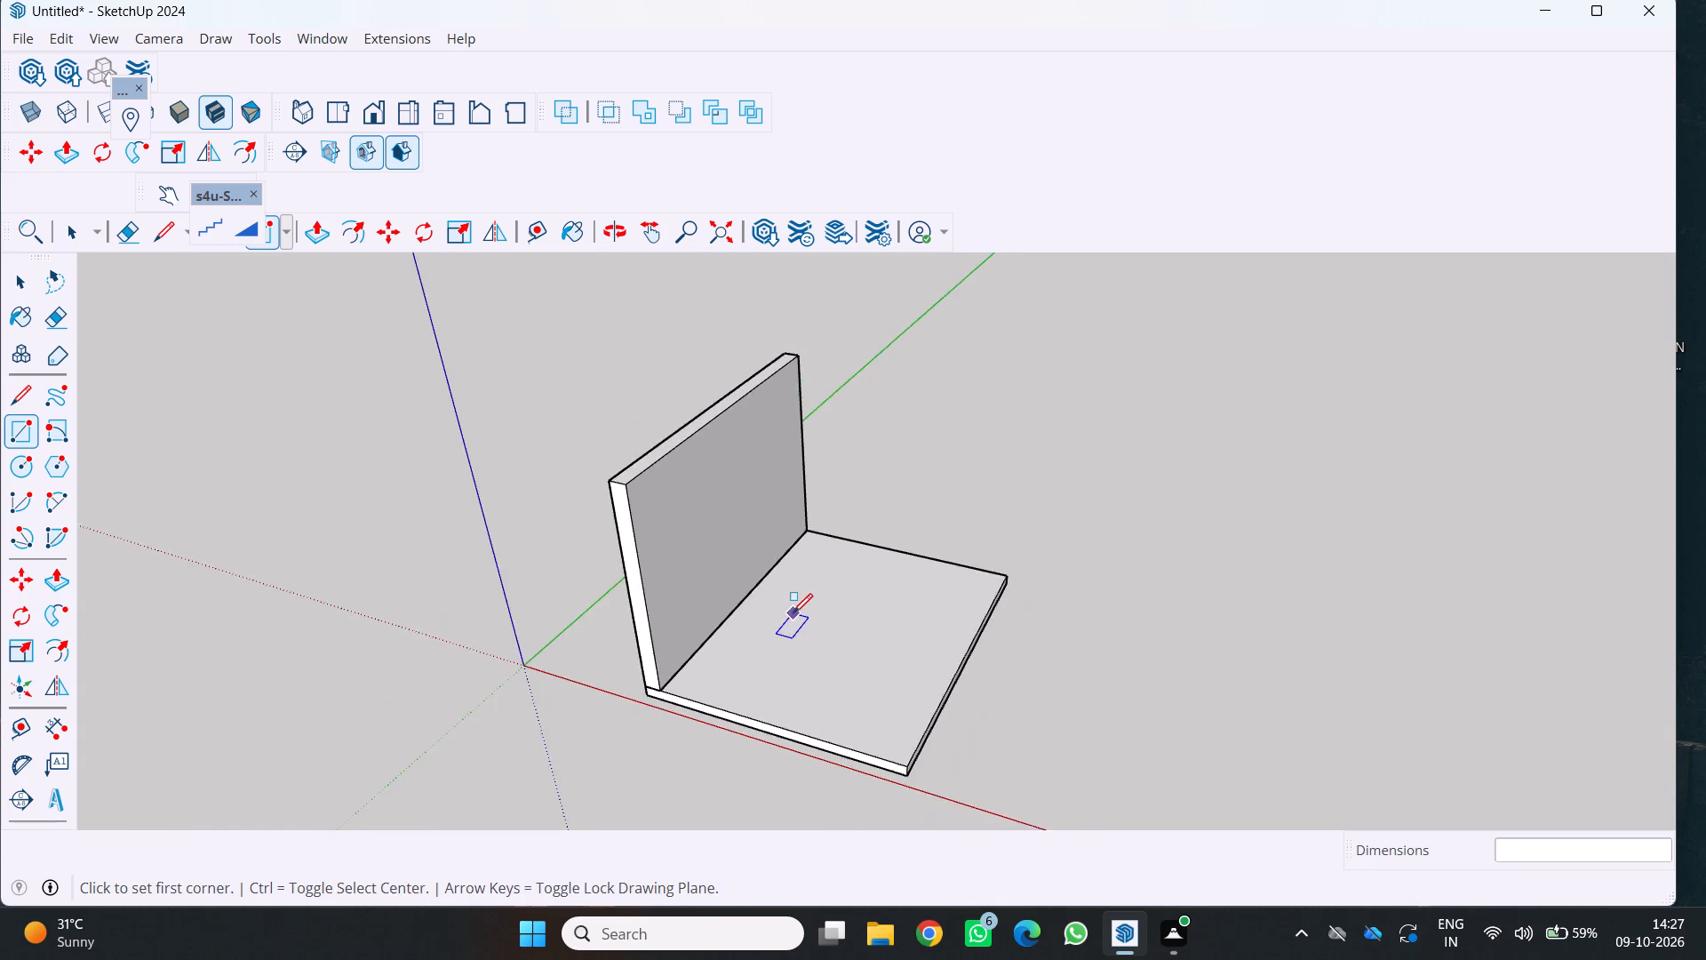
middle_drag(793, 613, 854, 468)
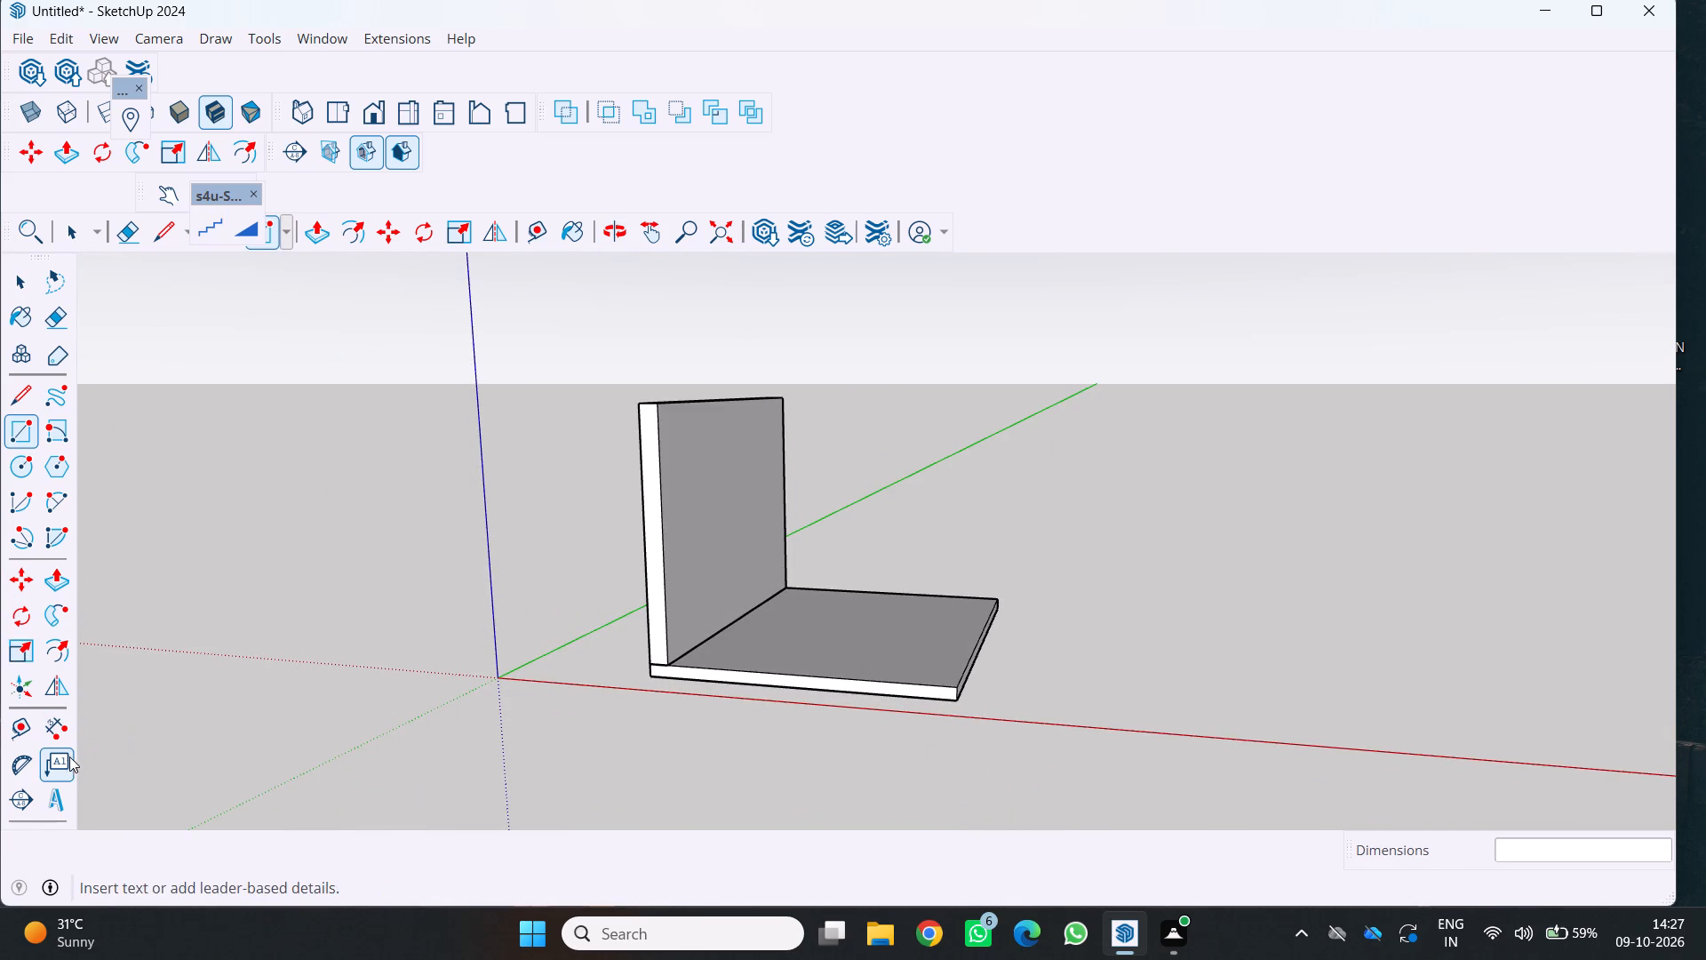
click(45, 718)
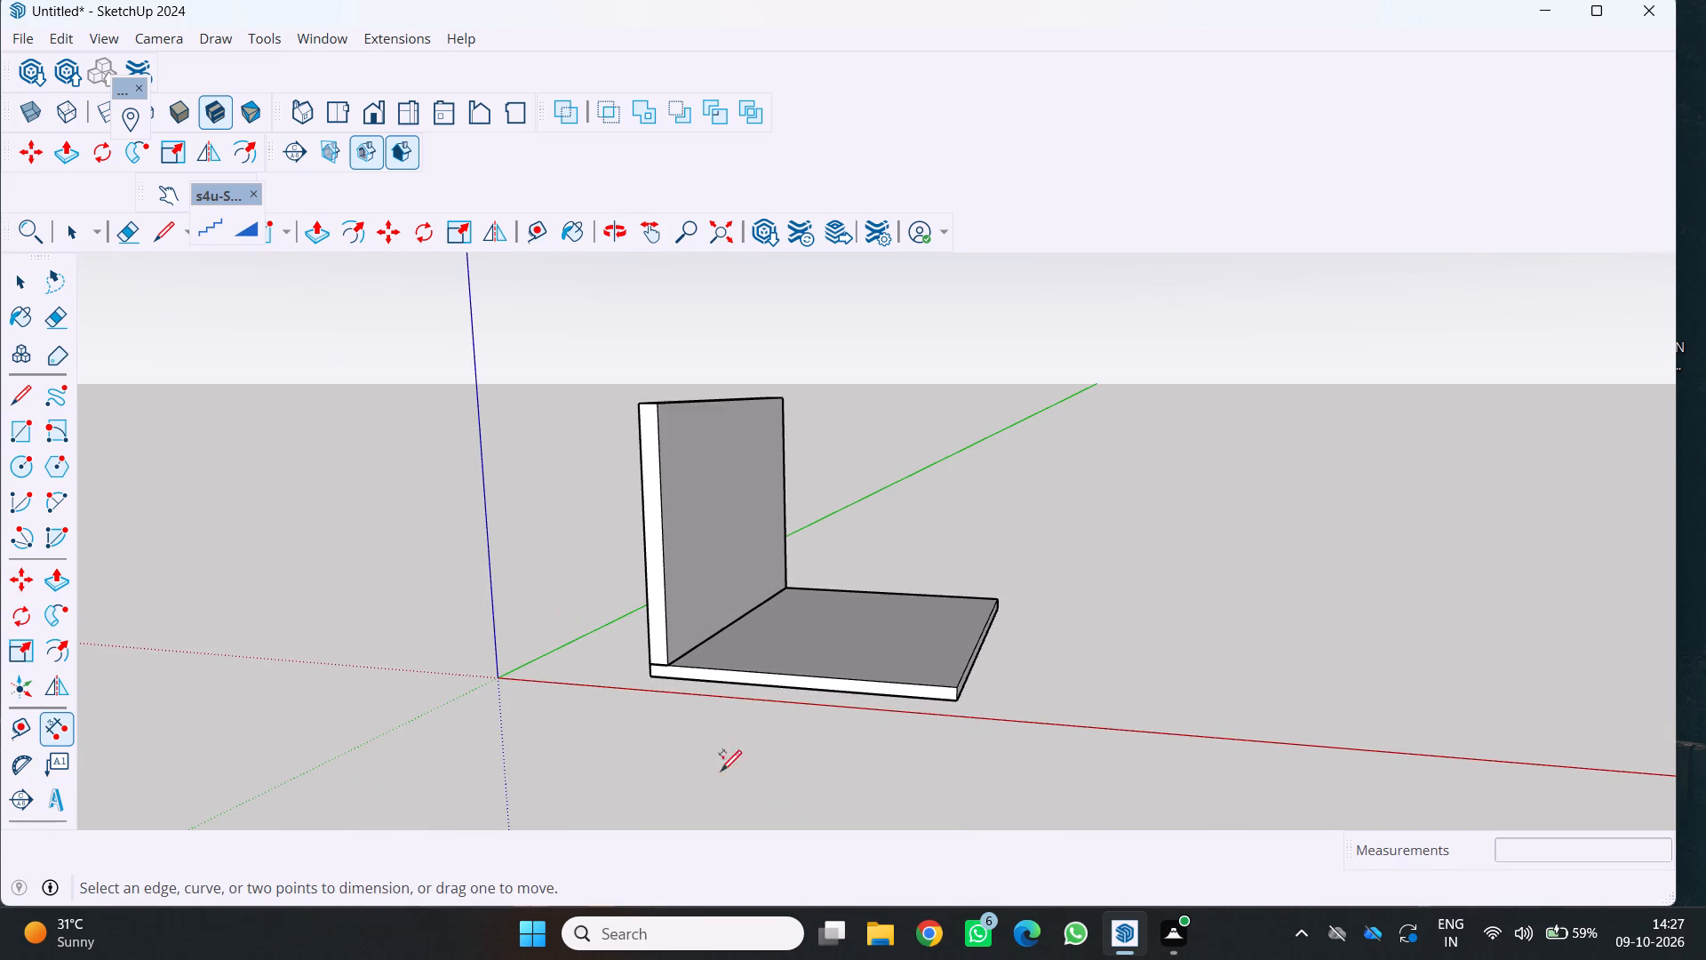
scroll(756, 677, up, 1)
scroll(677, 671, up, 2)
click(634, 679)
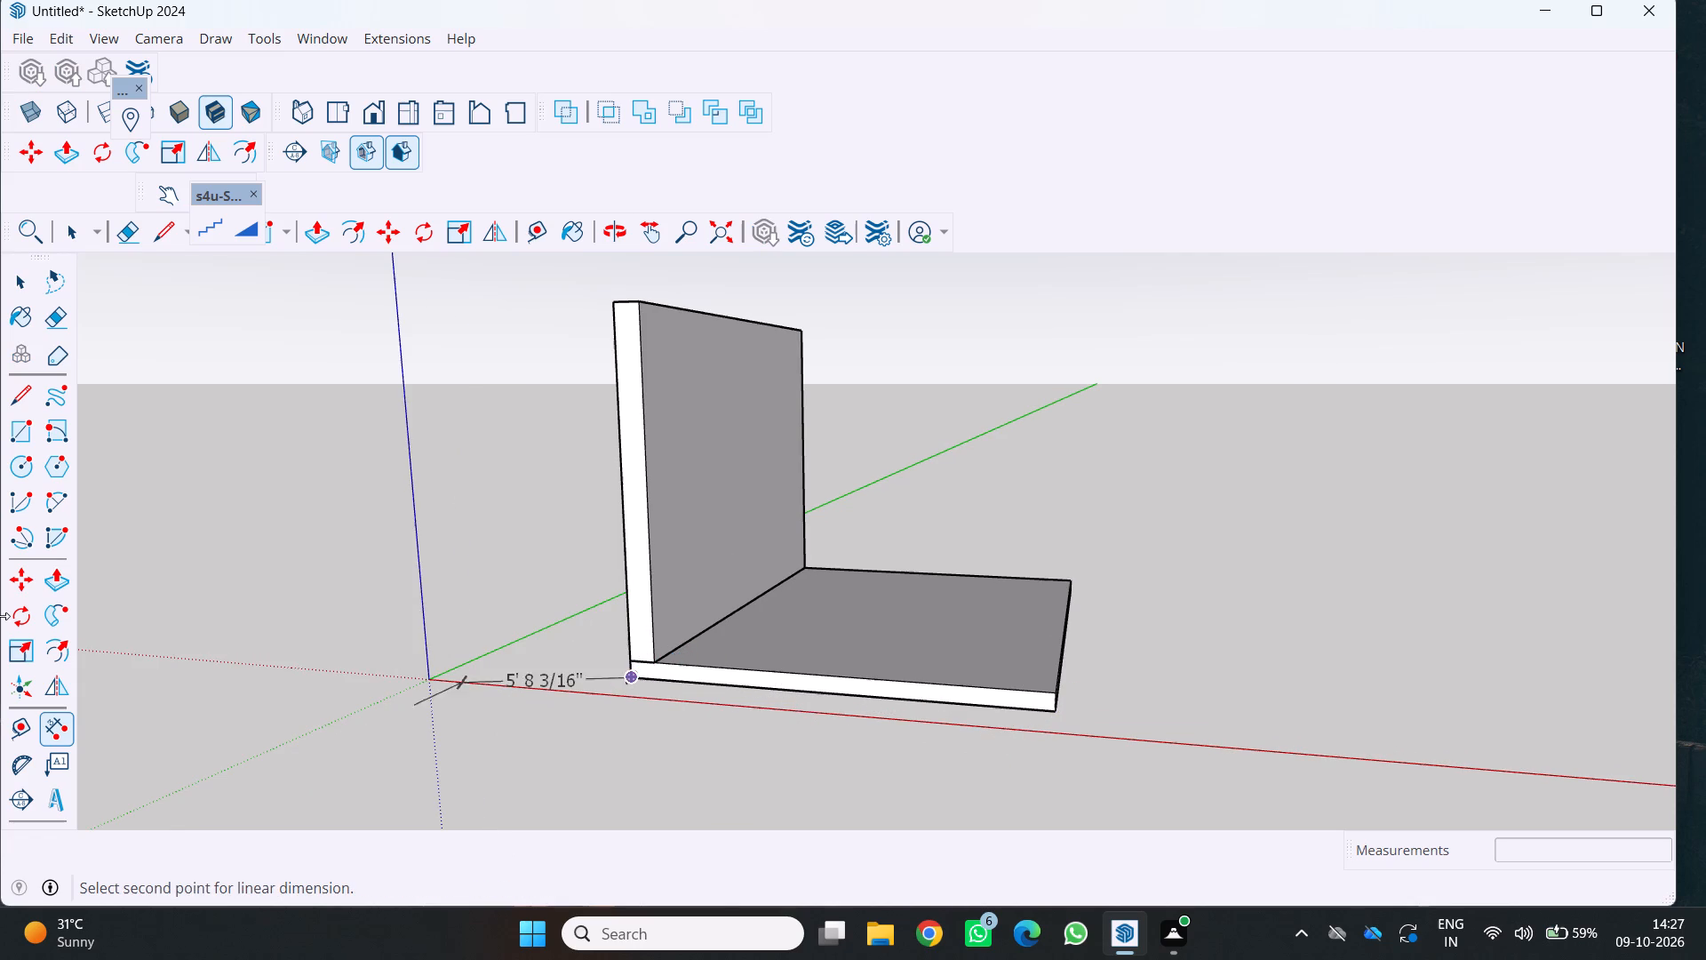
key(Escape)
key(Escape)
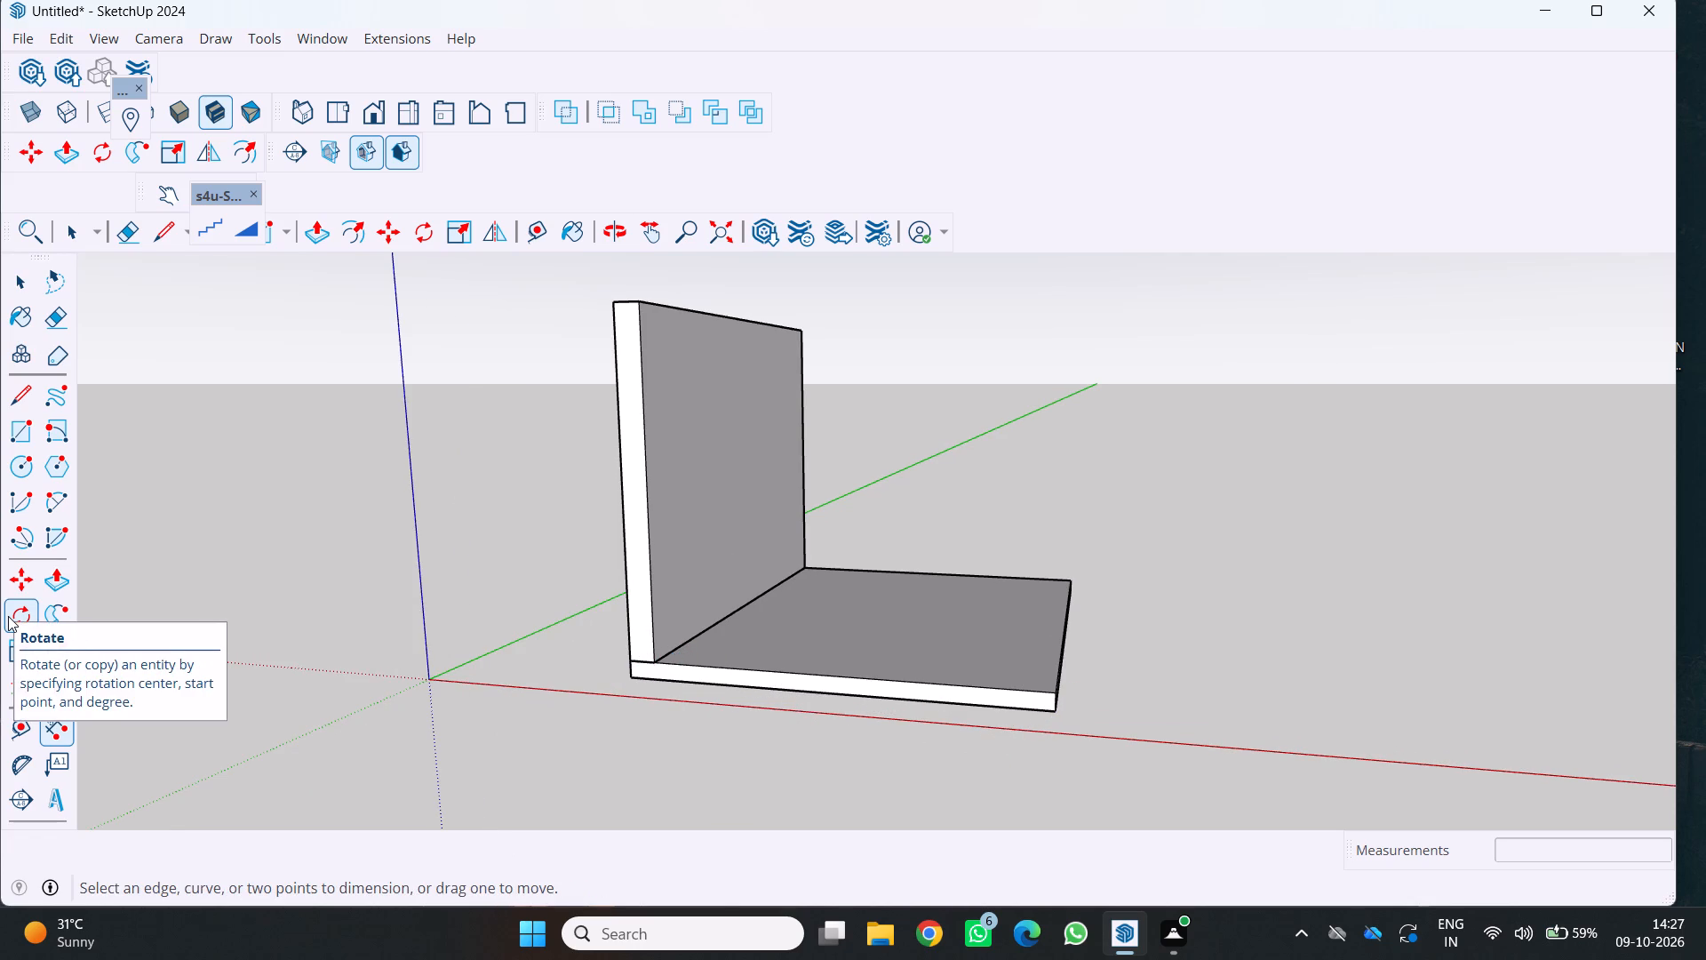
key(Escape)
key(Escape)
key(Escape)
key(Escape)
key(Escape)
Draw an 11'3" by 9" rectangle on the slab from the side wall's inner far corner, along the slab's far edge.
scroll(202, 564, down, 2)
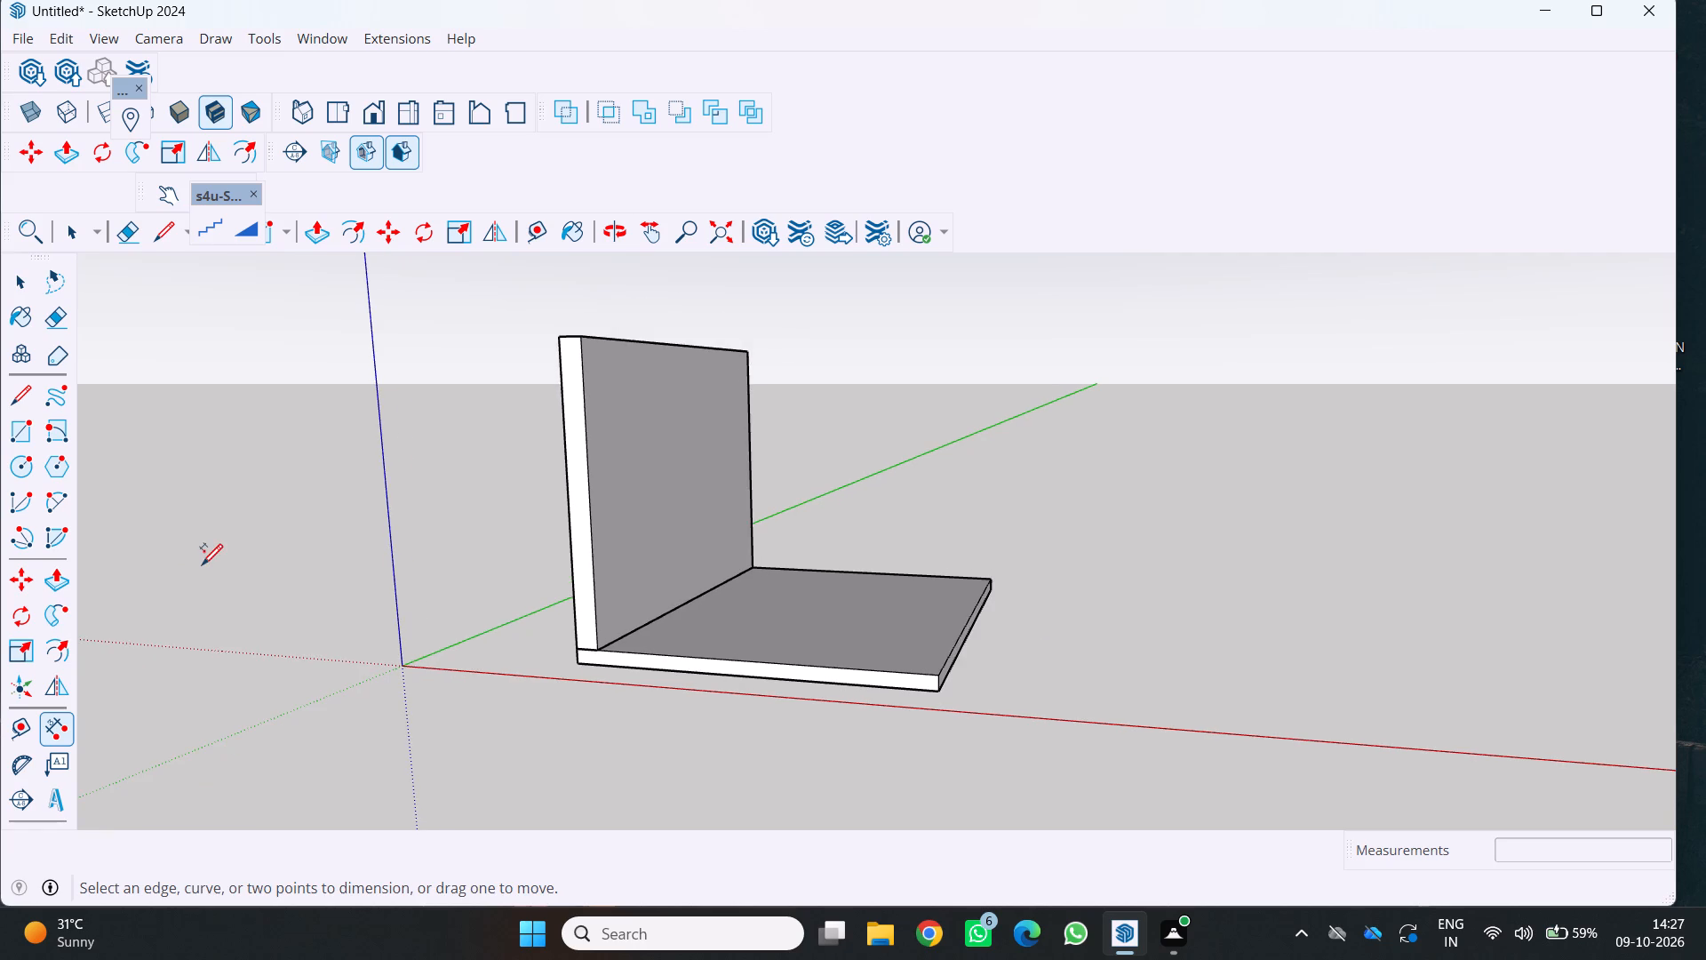
middle_drag(202, 564, 211, 638)
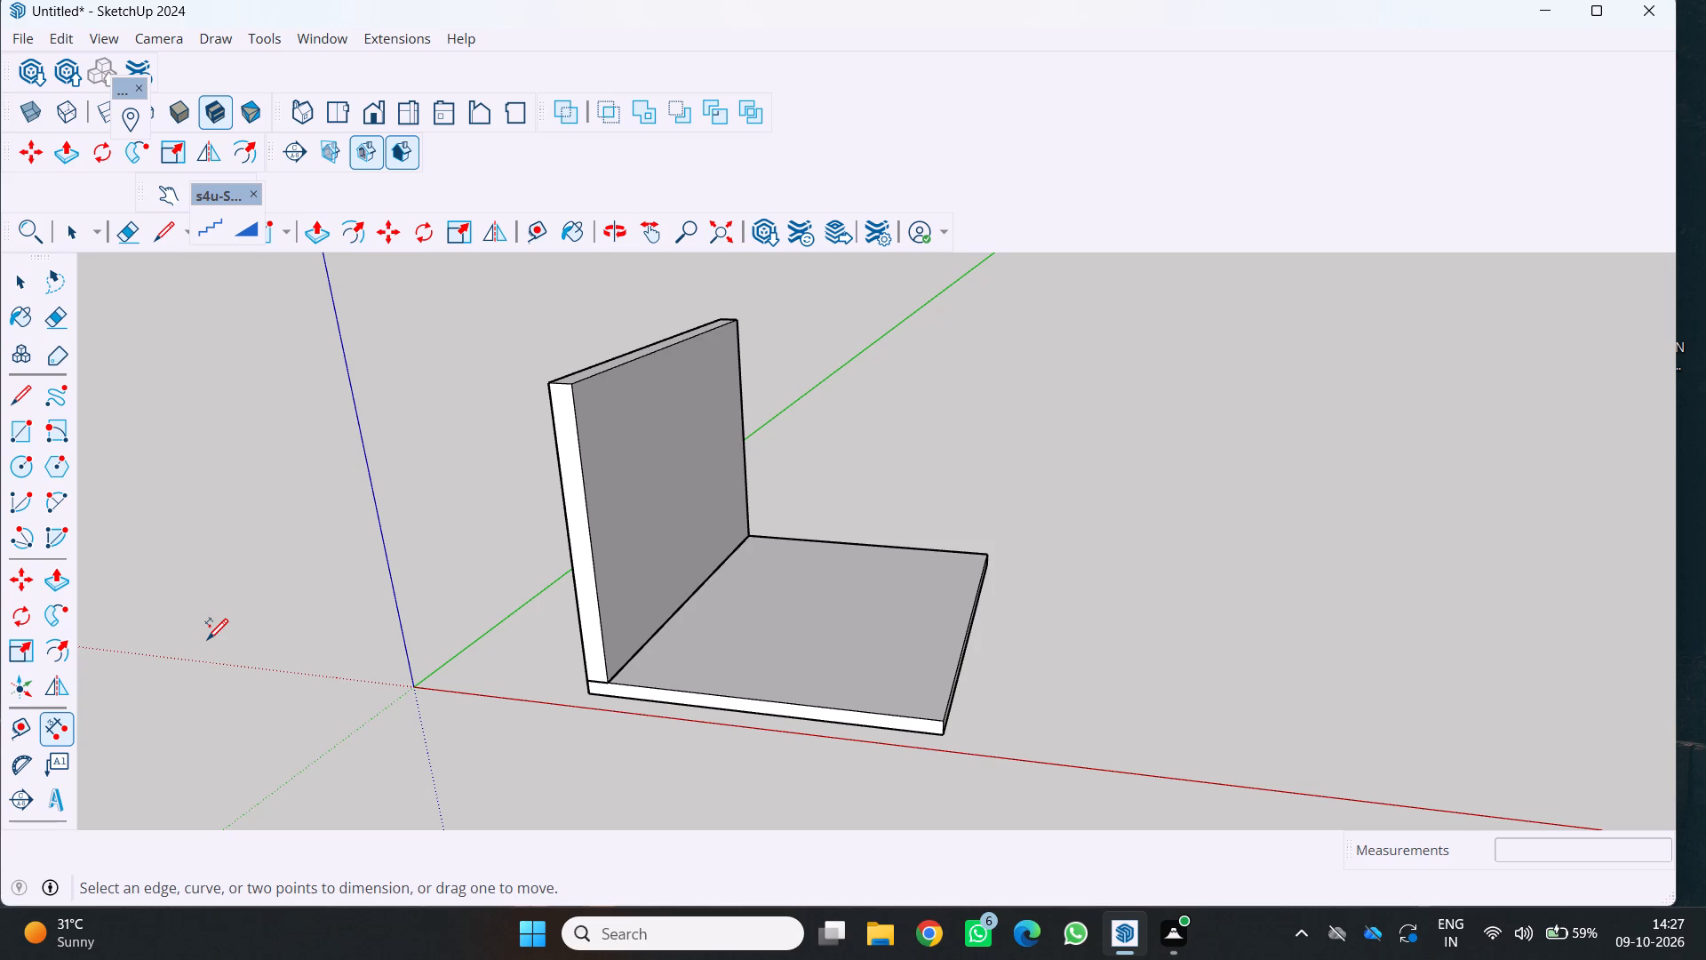
scroll(416, 581, down, 2)
middle_drag(447, 572, 407, 621)
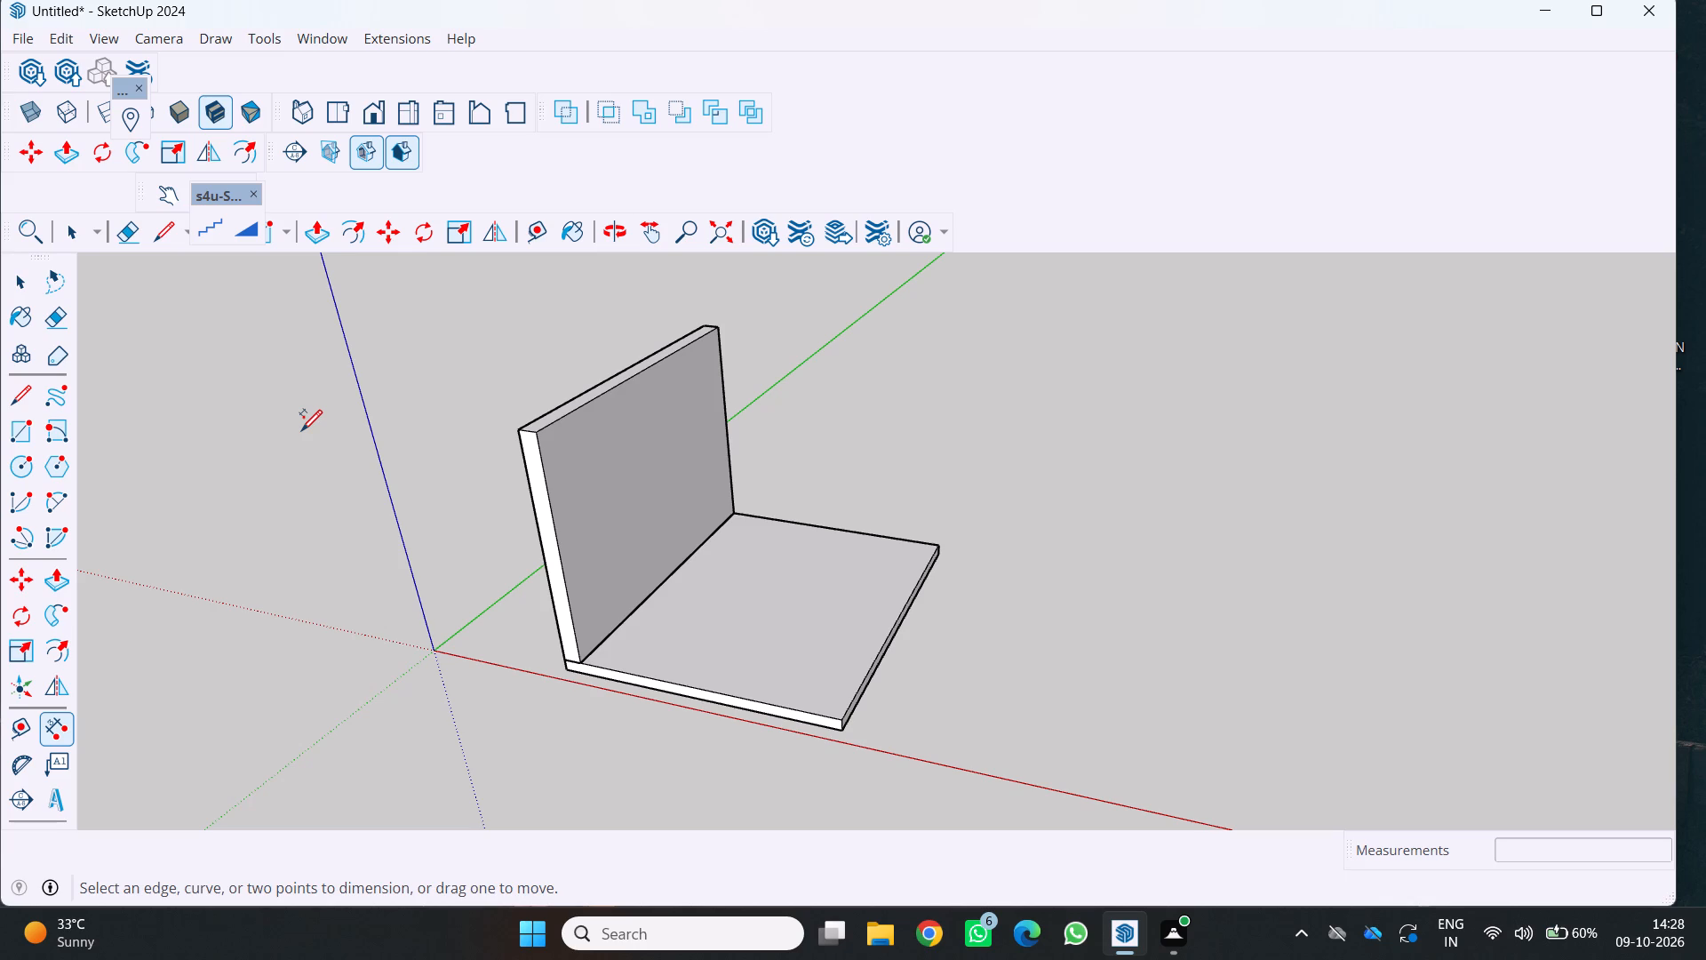
middle_drag(686, 437, 476, 504)
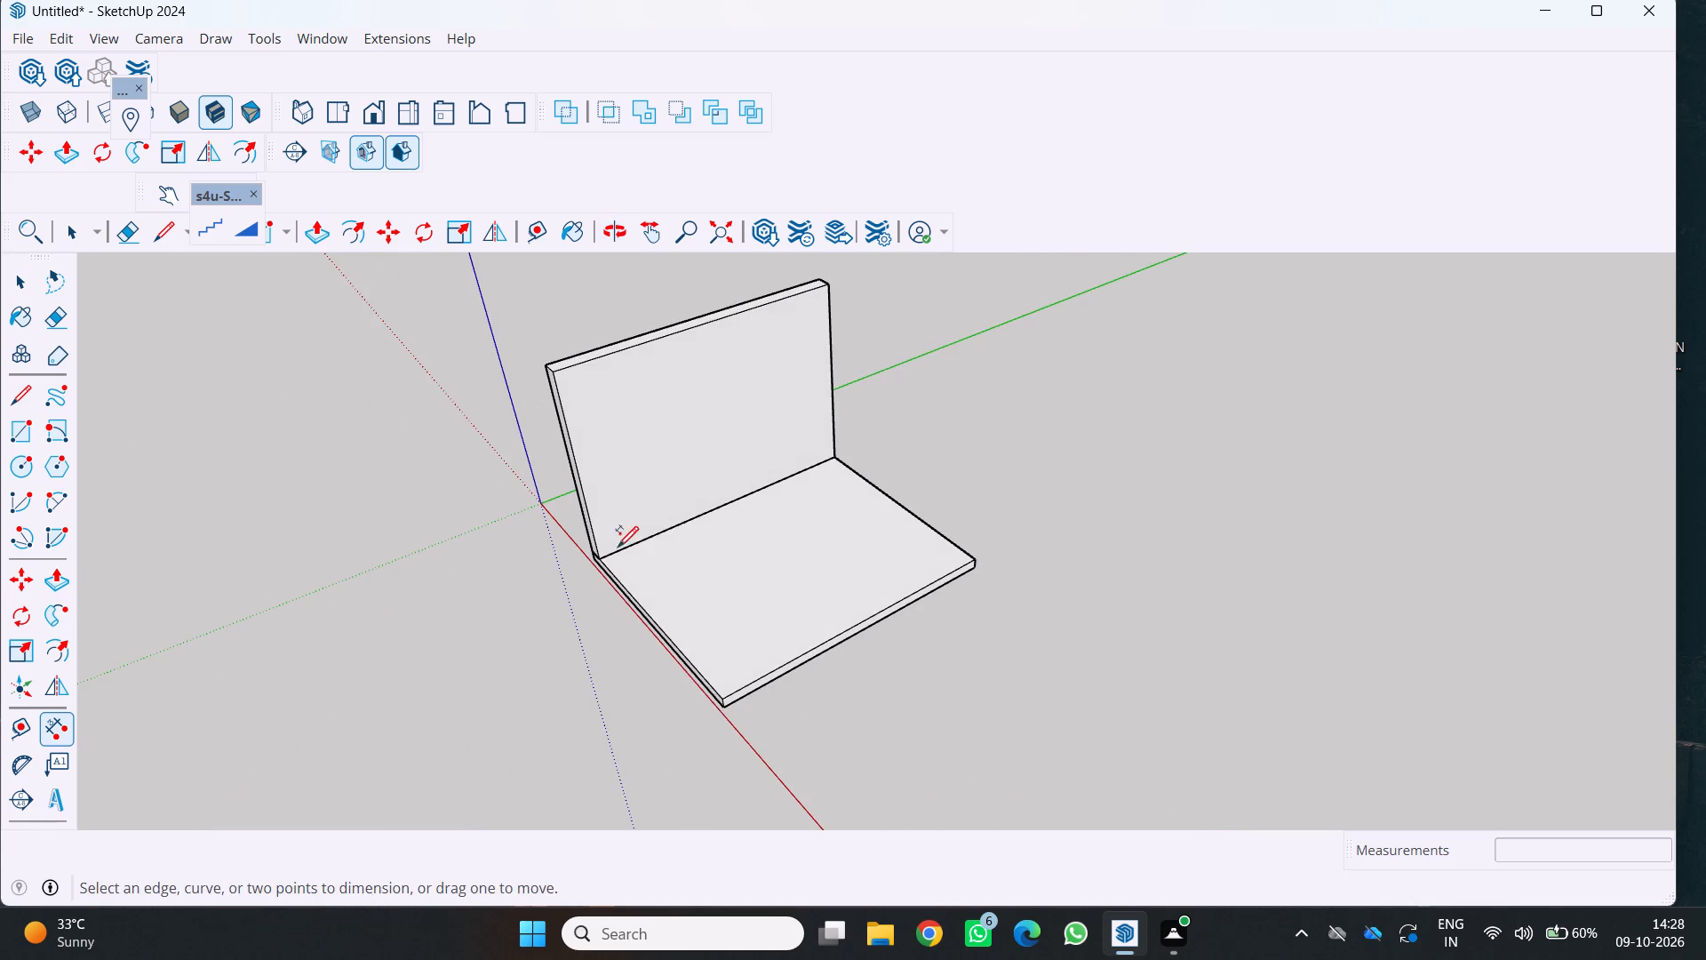
key(r)
scroll(861, 513, up, 2)
scroll(821, 436, up, 2)
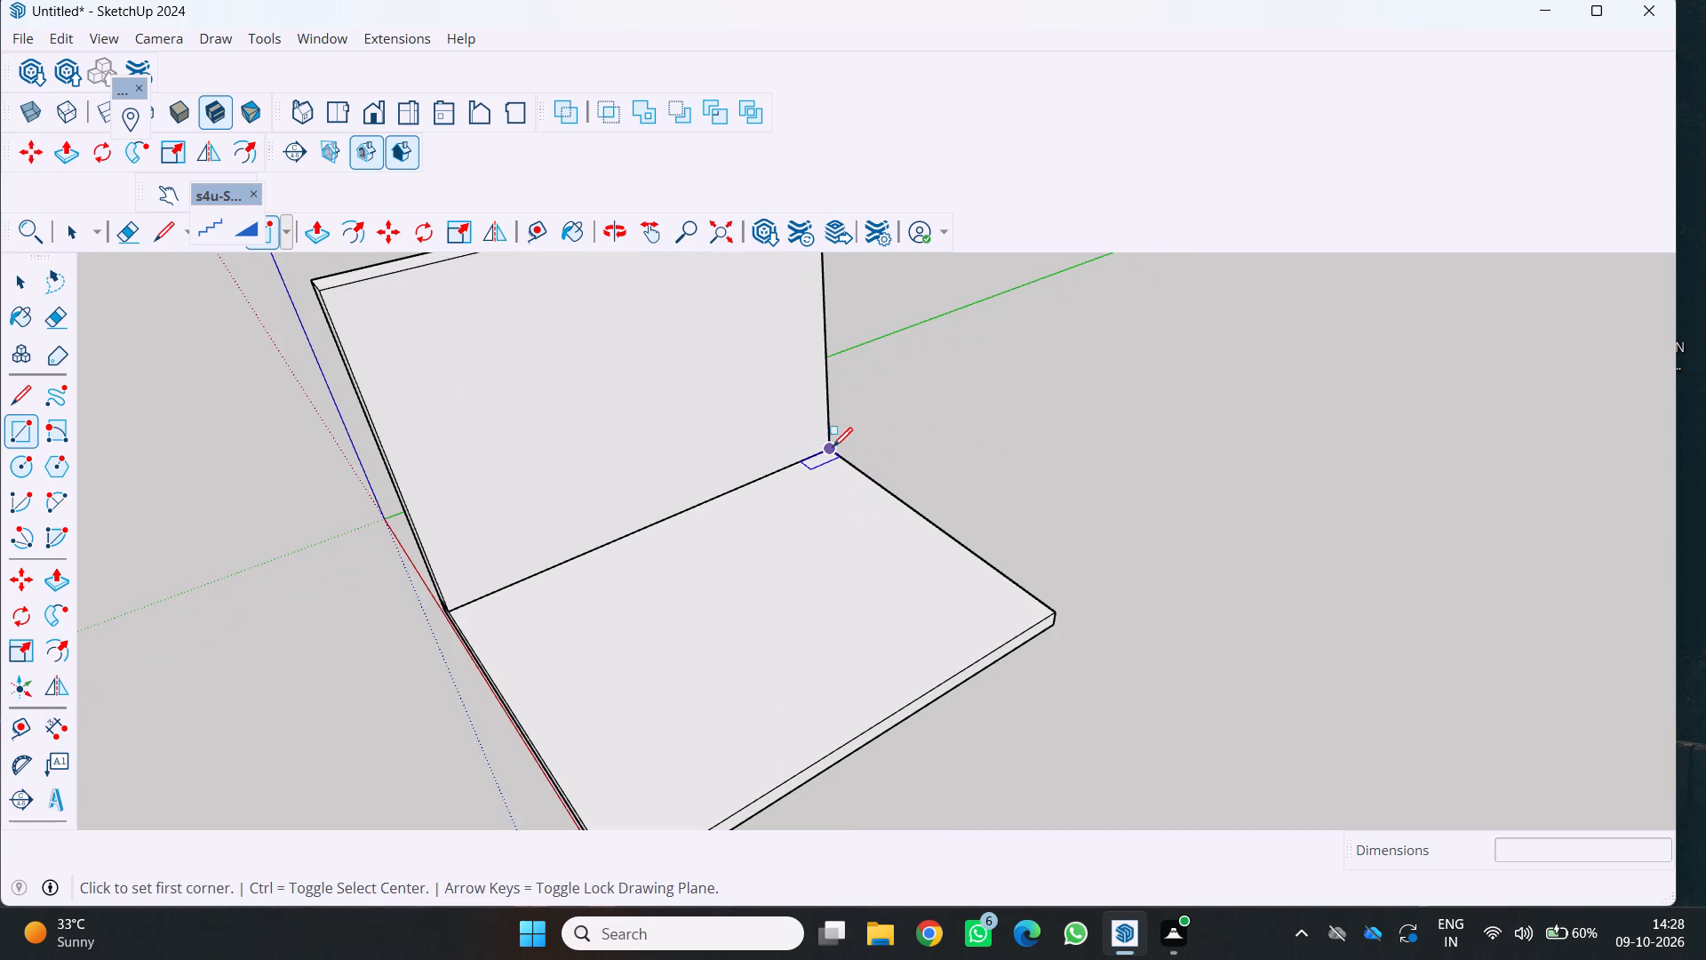
click(831, 451)
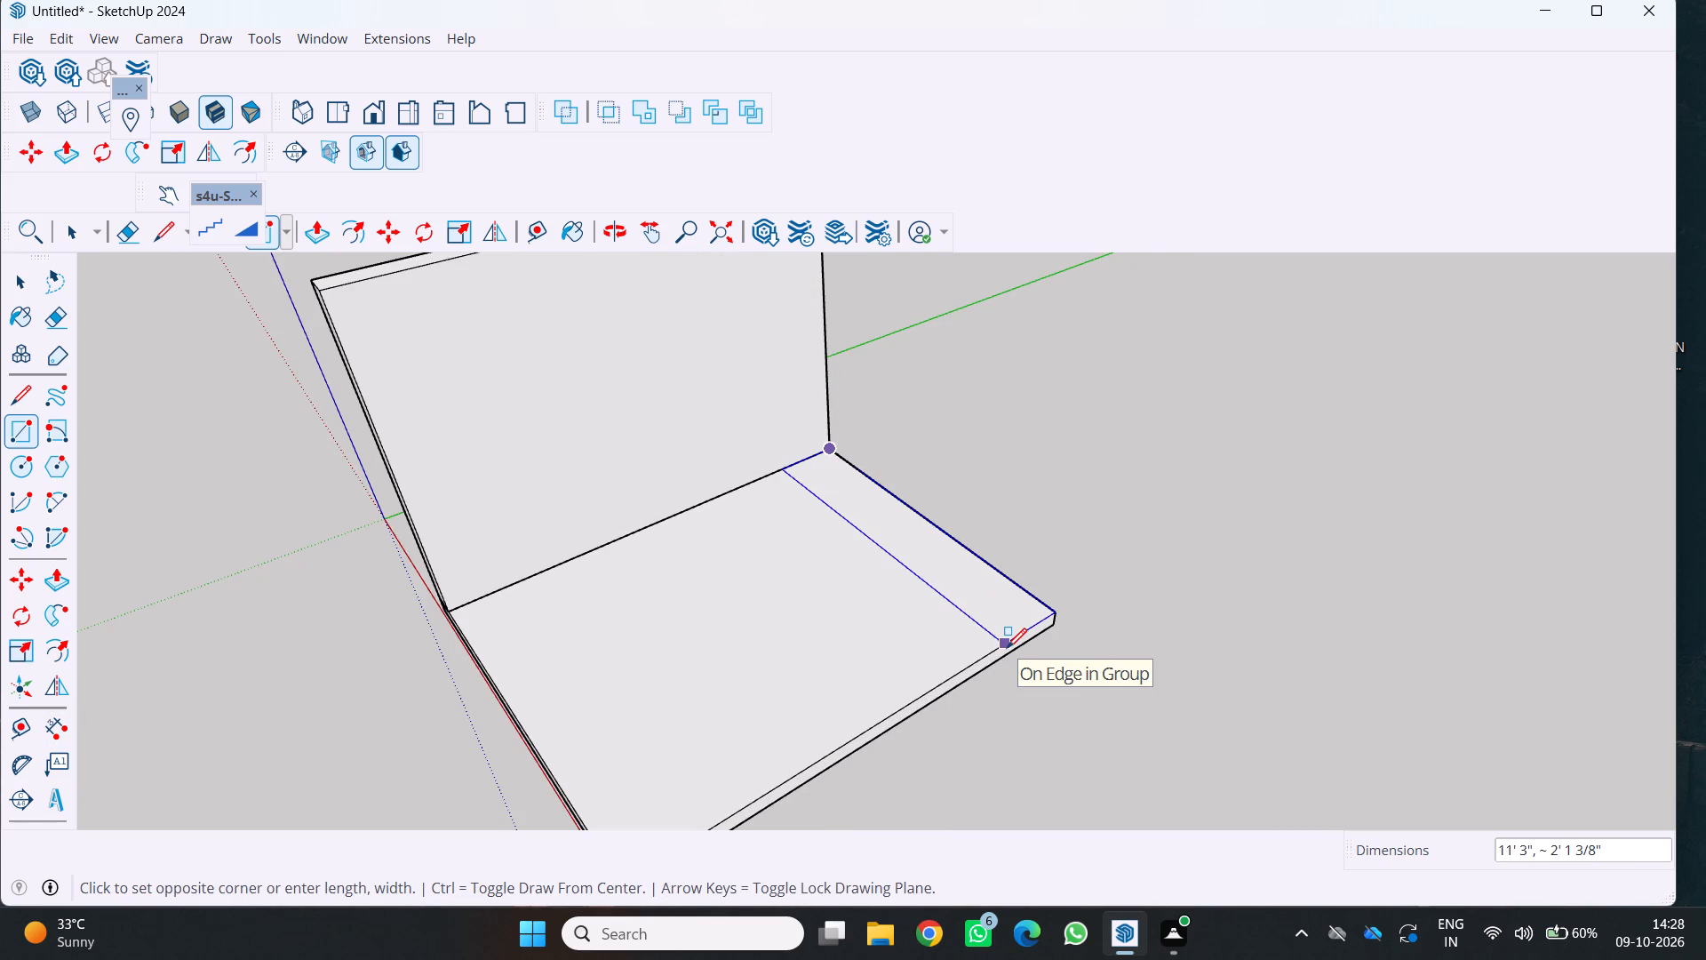
text(11')
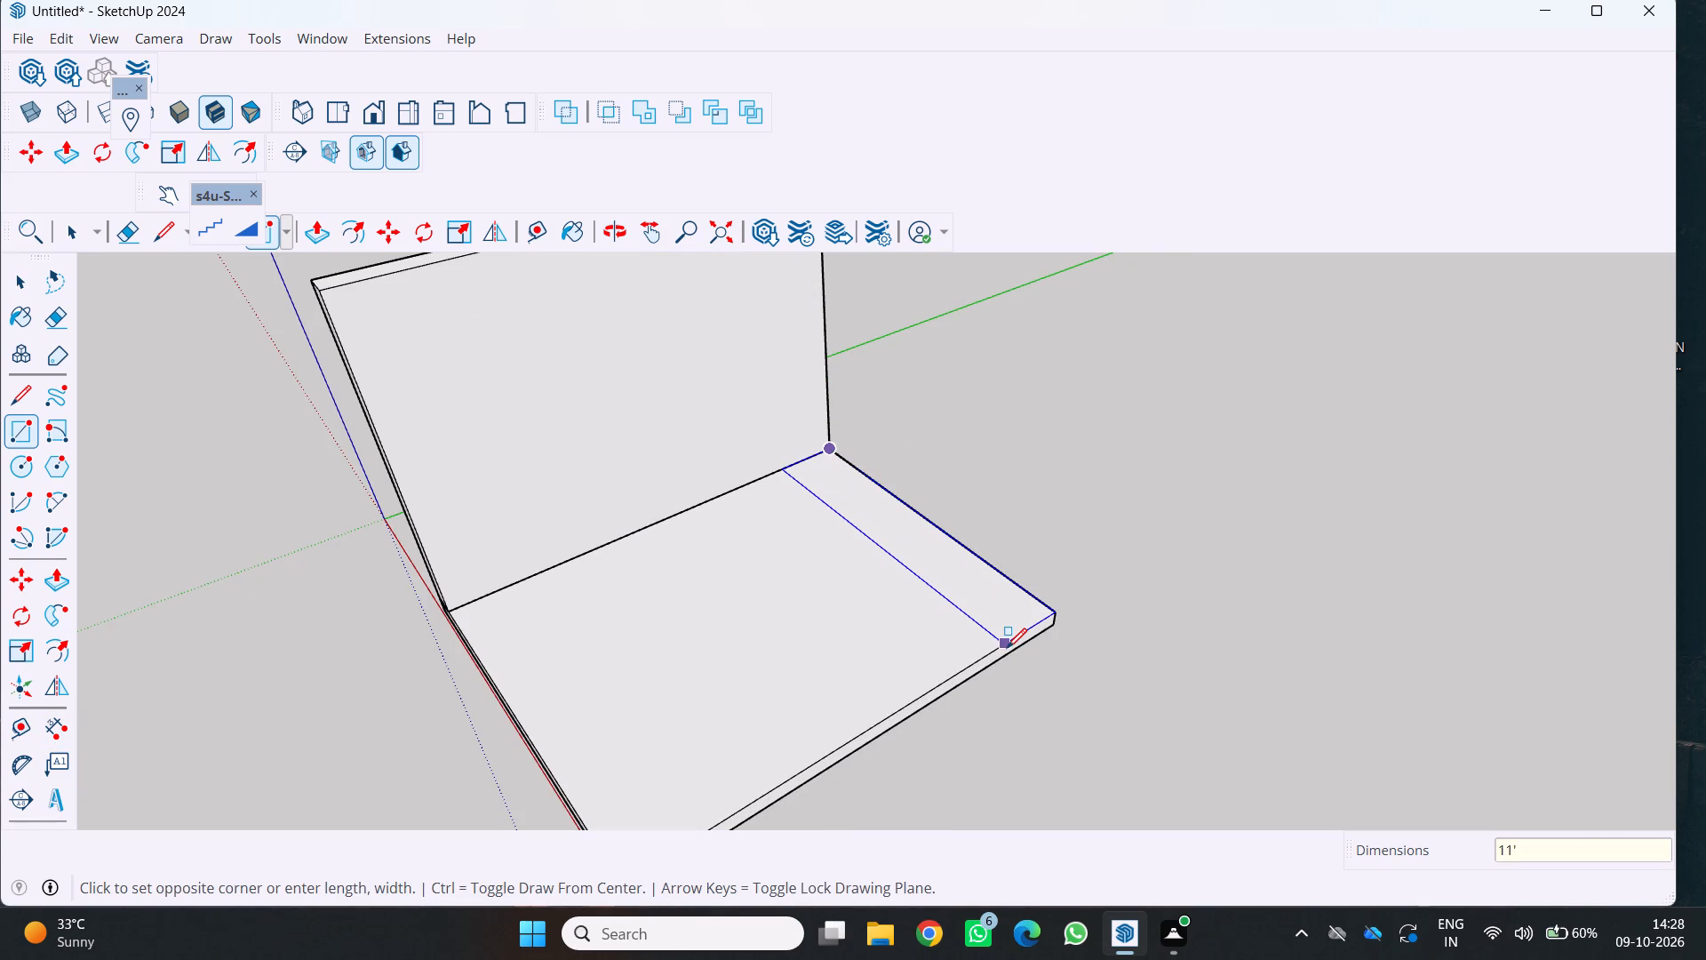
key(3)
key(comma)
key(9)
key(Return)
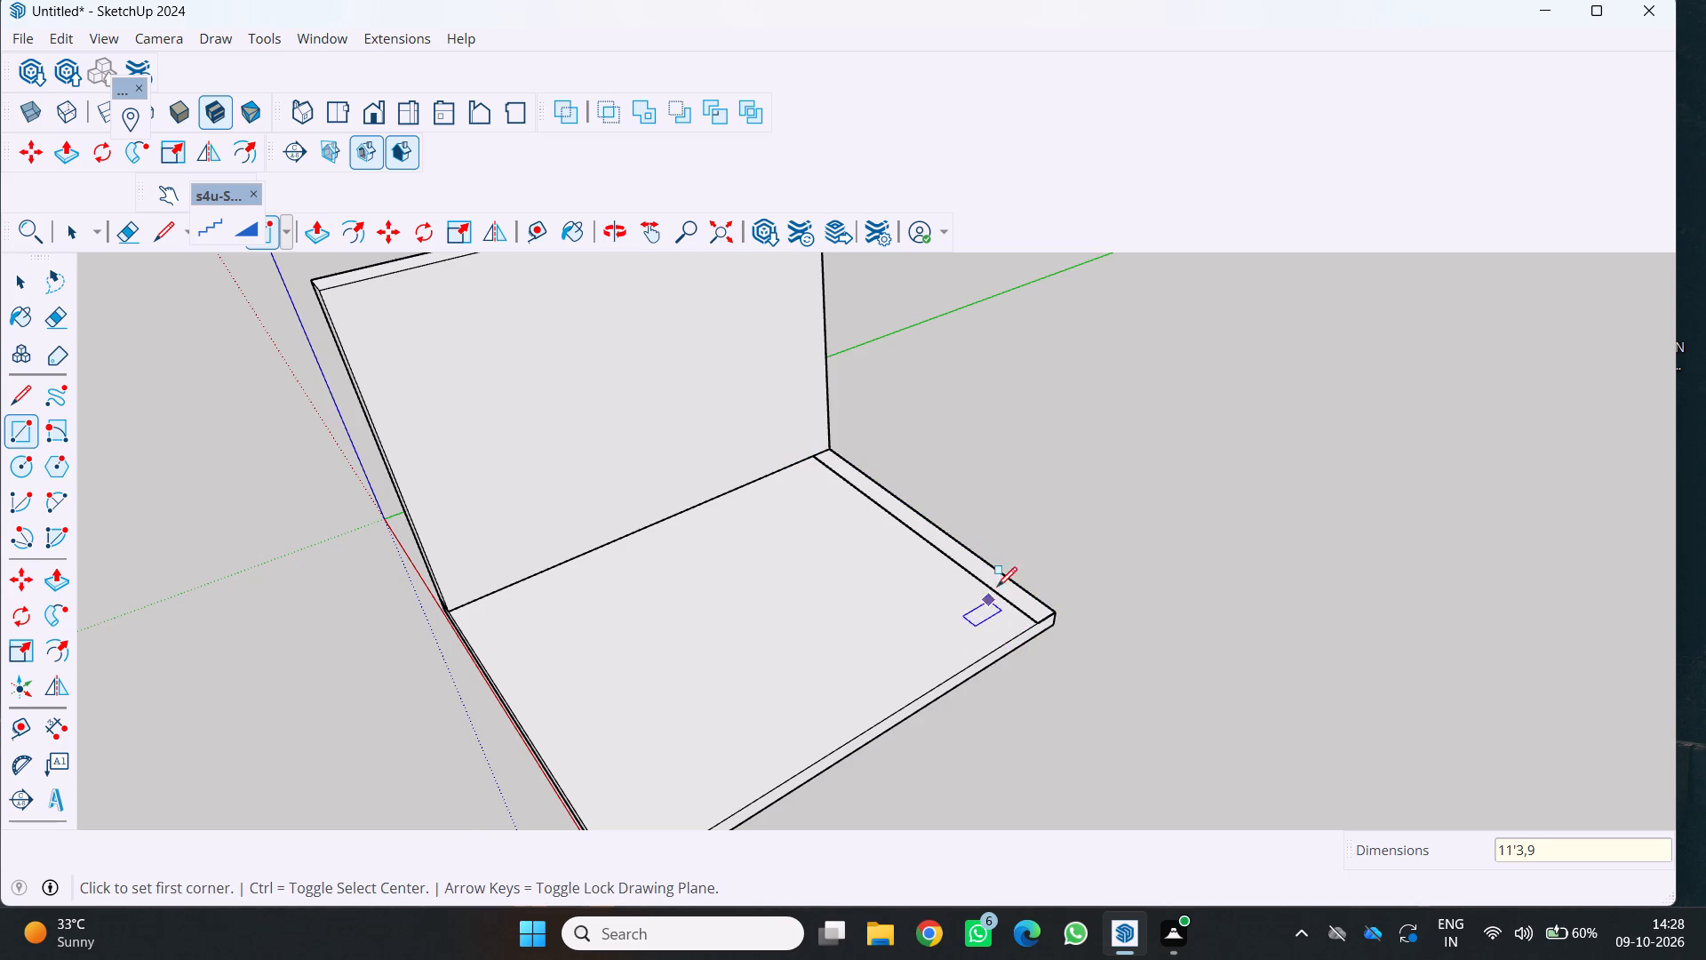
Push/Pull the 11'3" by 9" strip at the slab's far edge up 10' to form the back wall.
middle_drag(1011, 580, 1044, 589)
scroll(1011, 580, up, 1)
middle_click(1044, 589)
scroll(1068, 588, down, 2)
scroll(1001, 562, up, 1)
middle_drag(1002, 562, 1081, 598)
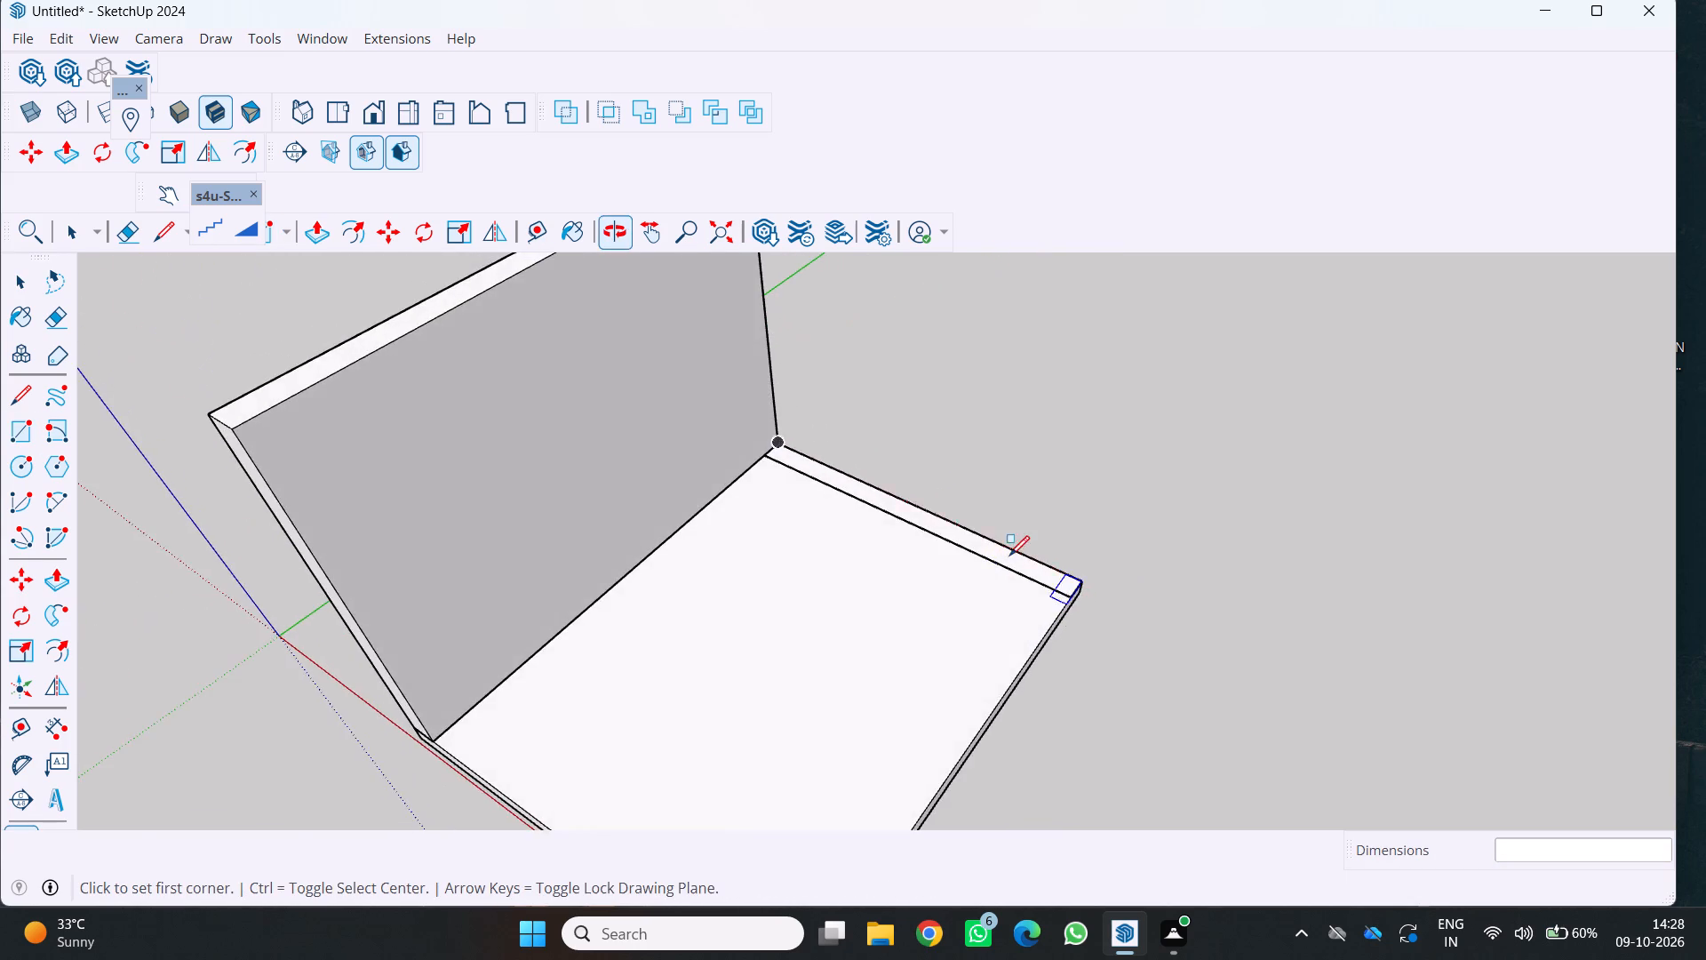
scroll(892, 498, up, 5)
key(p)
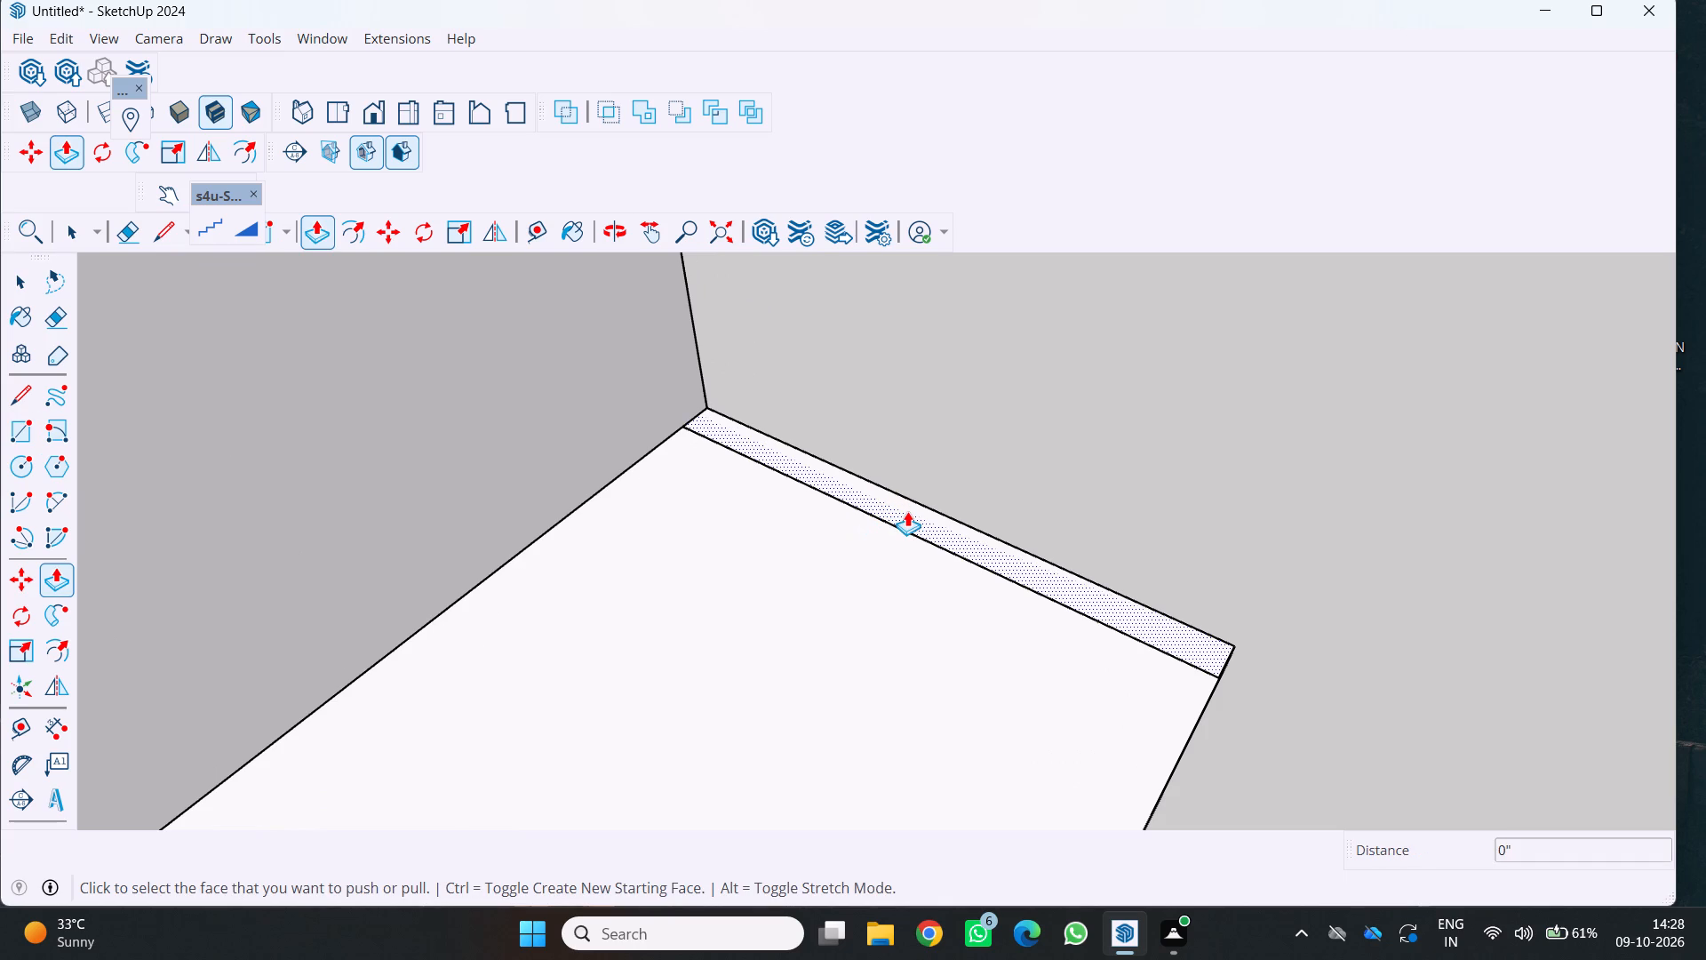
drag(904, 512, 892, 506)
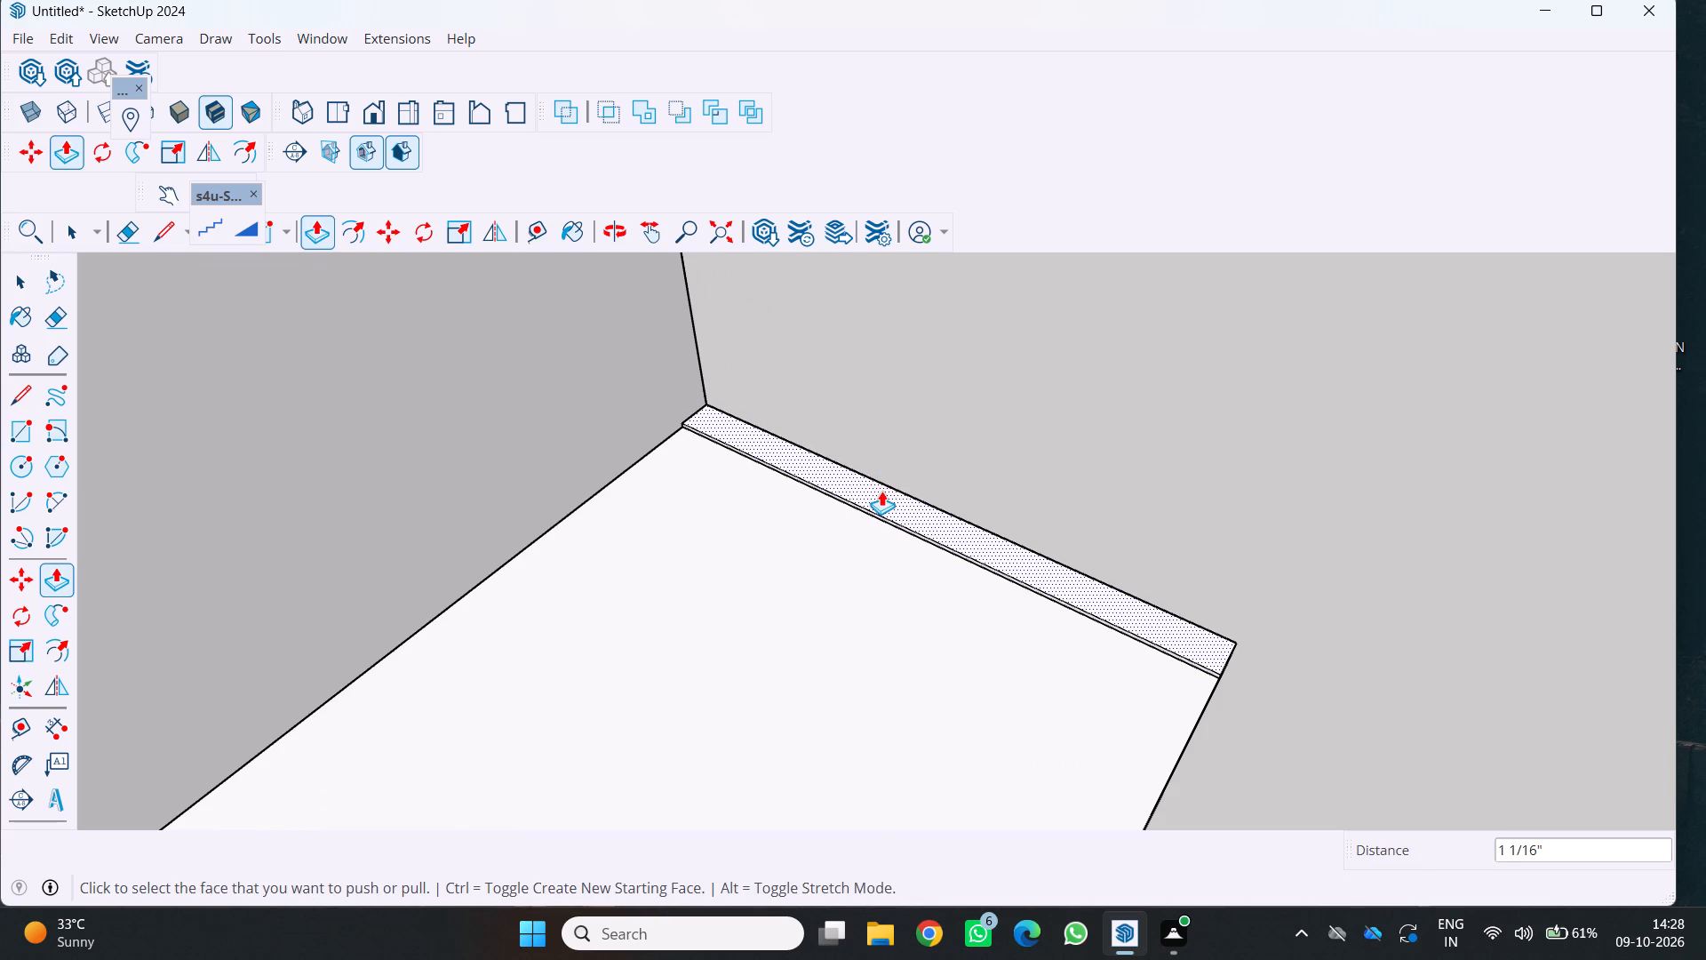
text(10)
key(apostrophe)
key(Return)
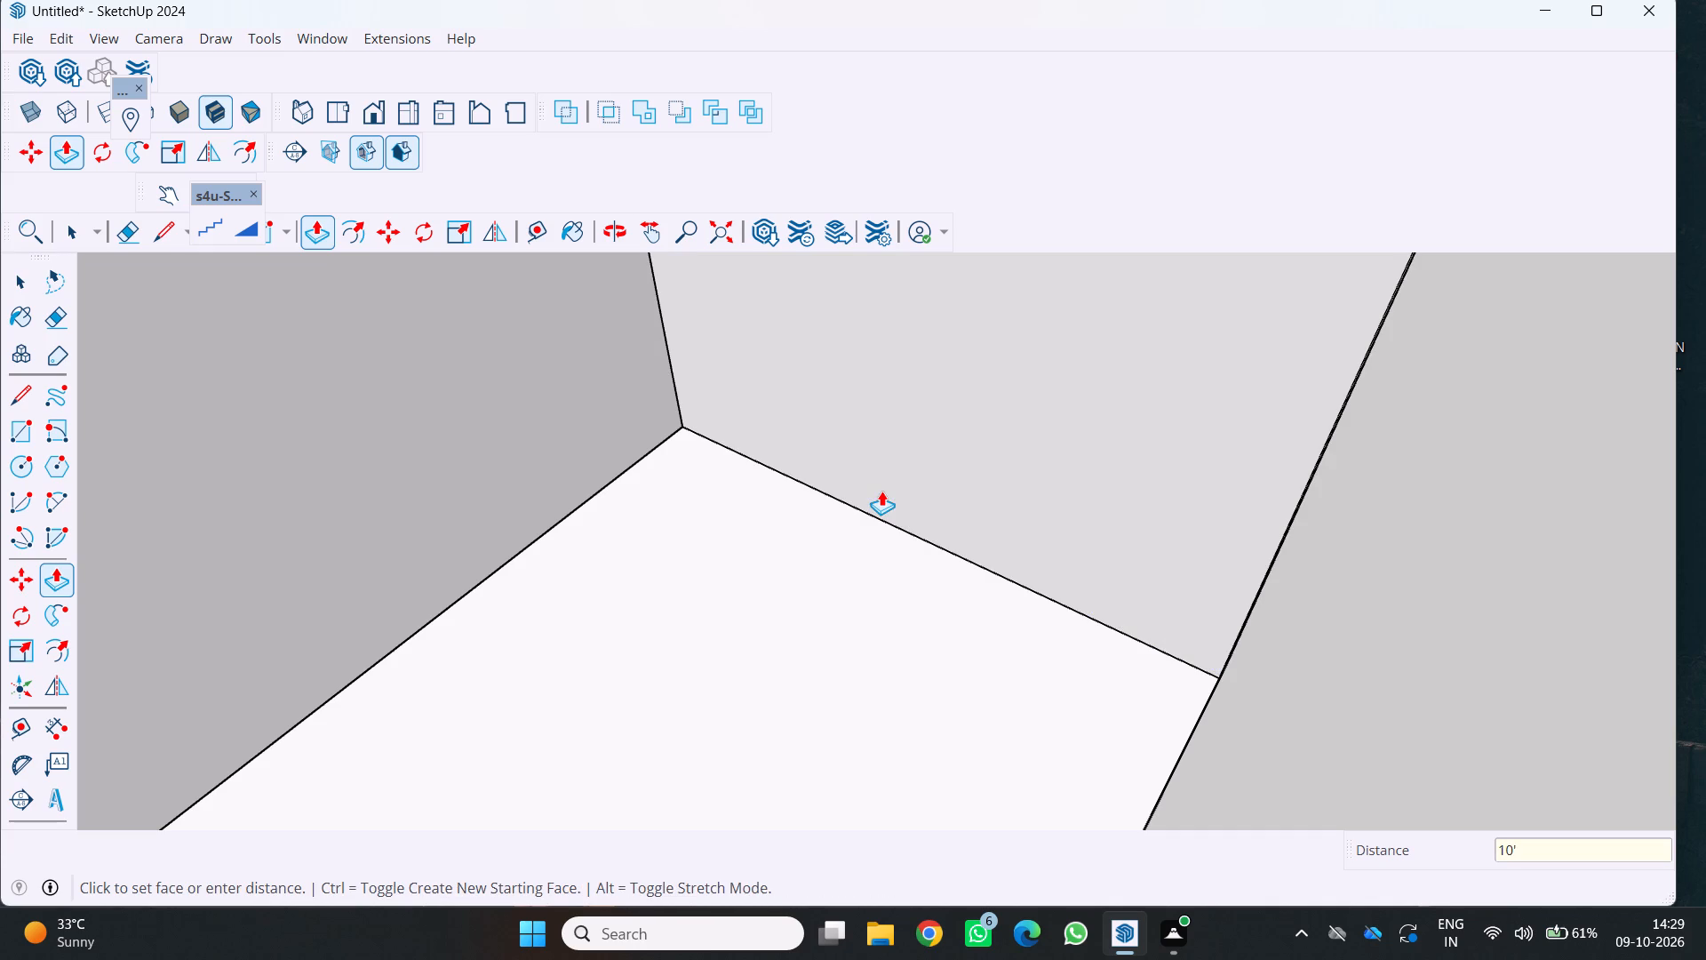
Make the whole new back wall a separate group.
scroll(897, 494, down, 12)
middle_drag(838, 492, 913, 485)
scroll(838, 492, up, 1)
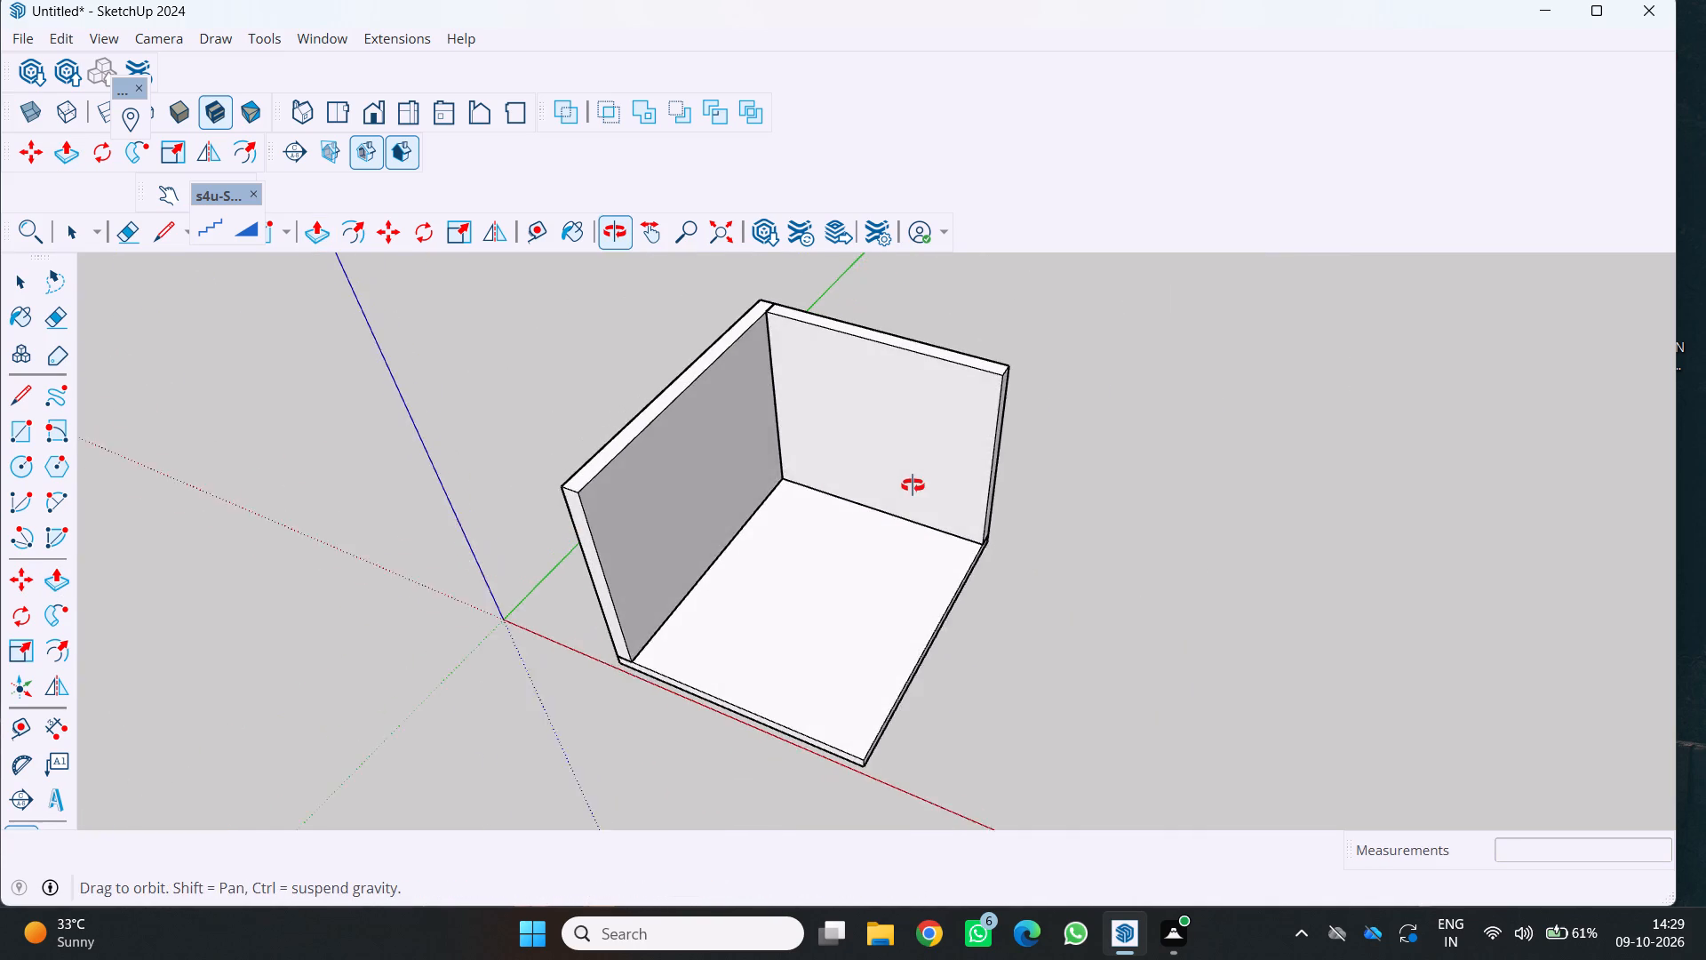
middle_drag(913, 485, 929, 476)
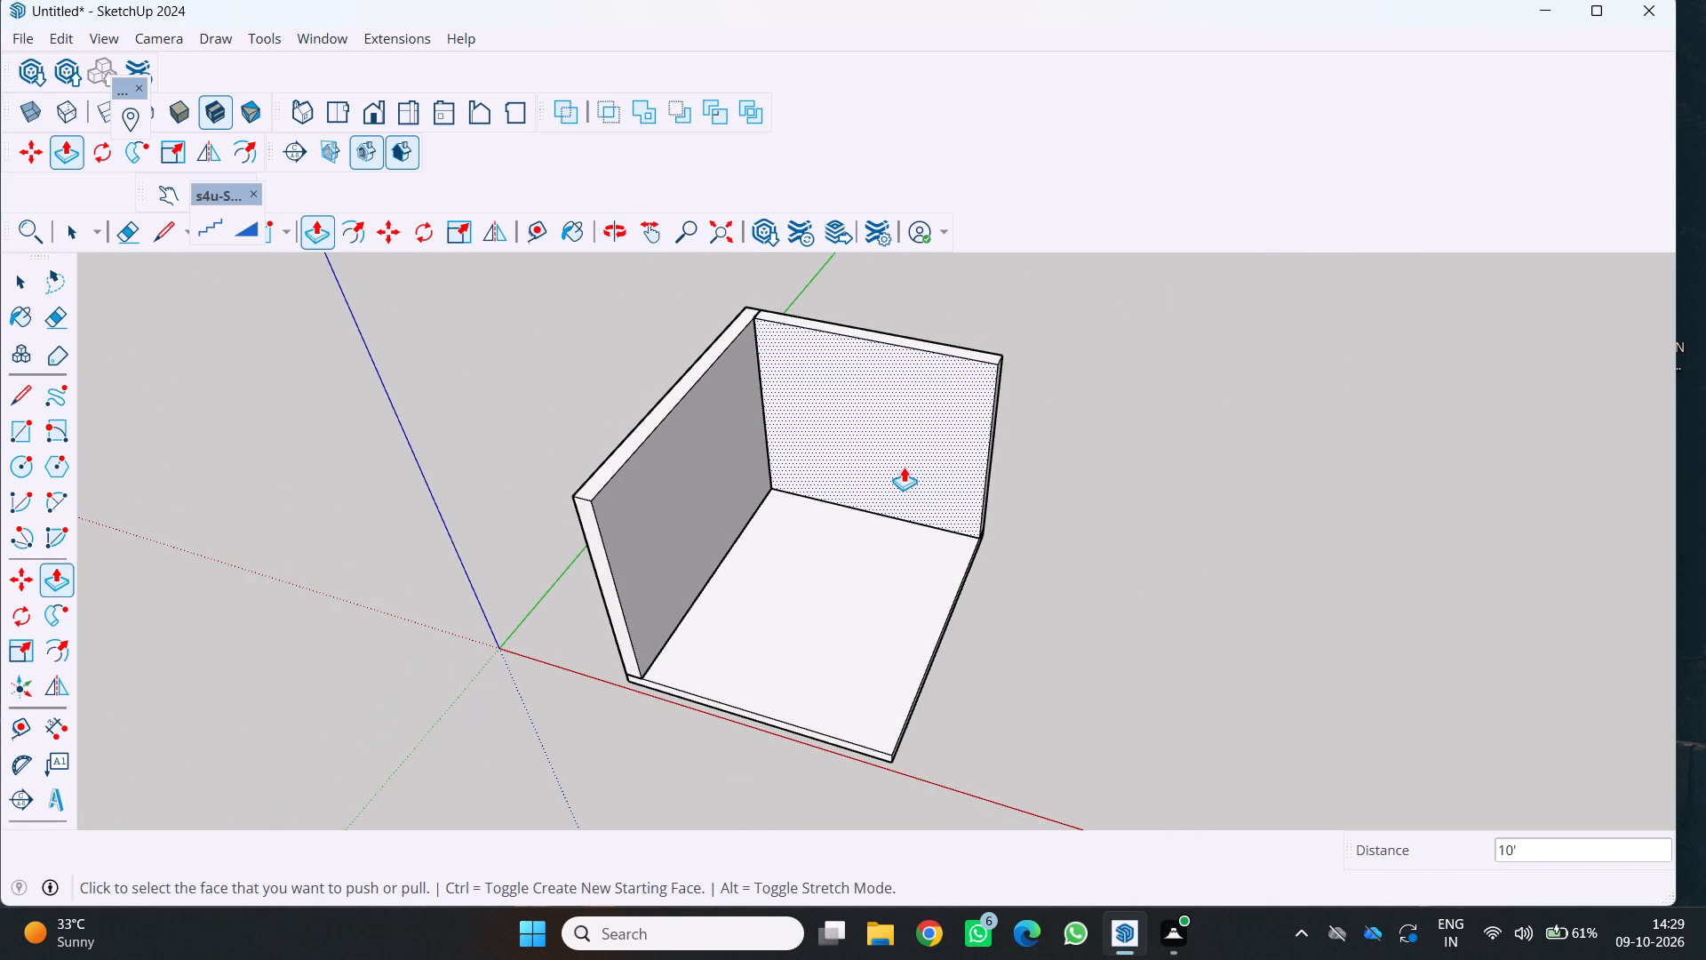
middle_drag(841, 591, 973, 620)
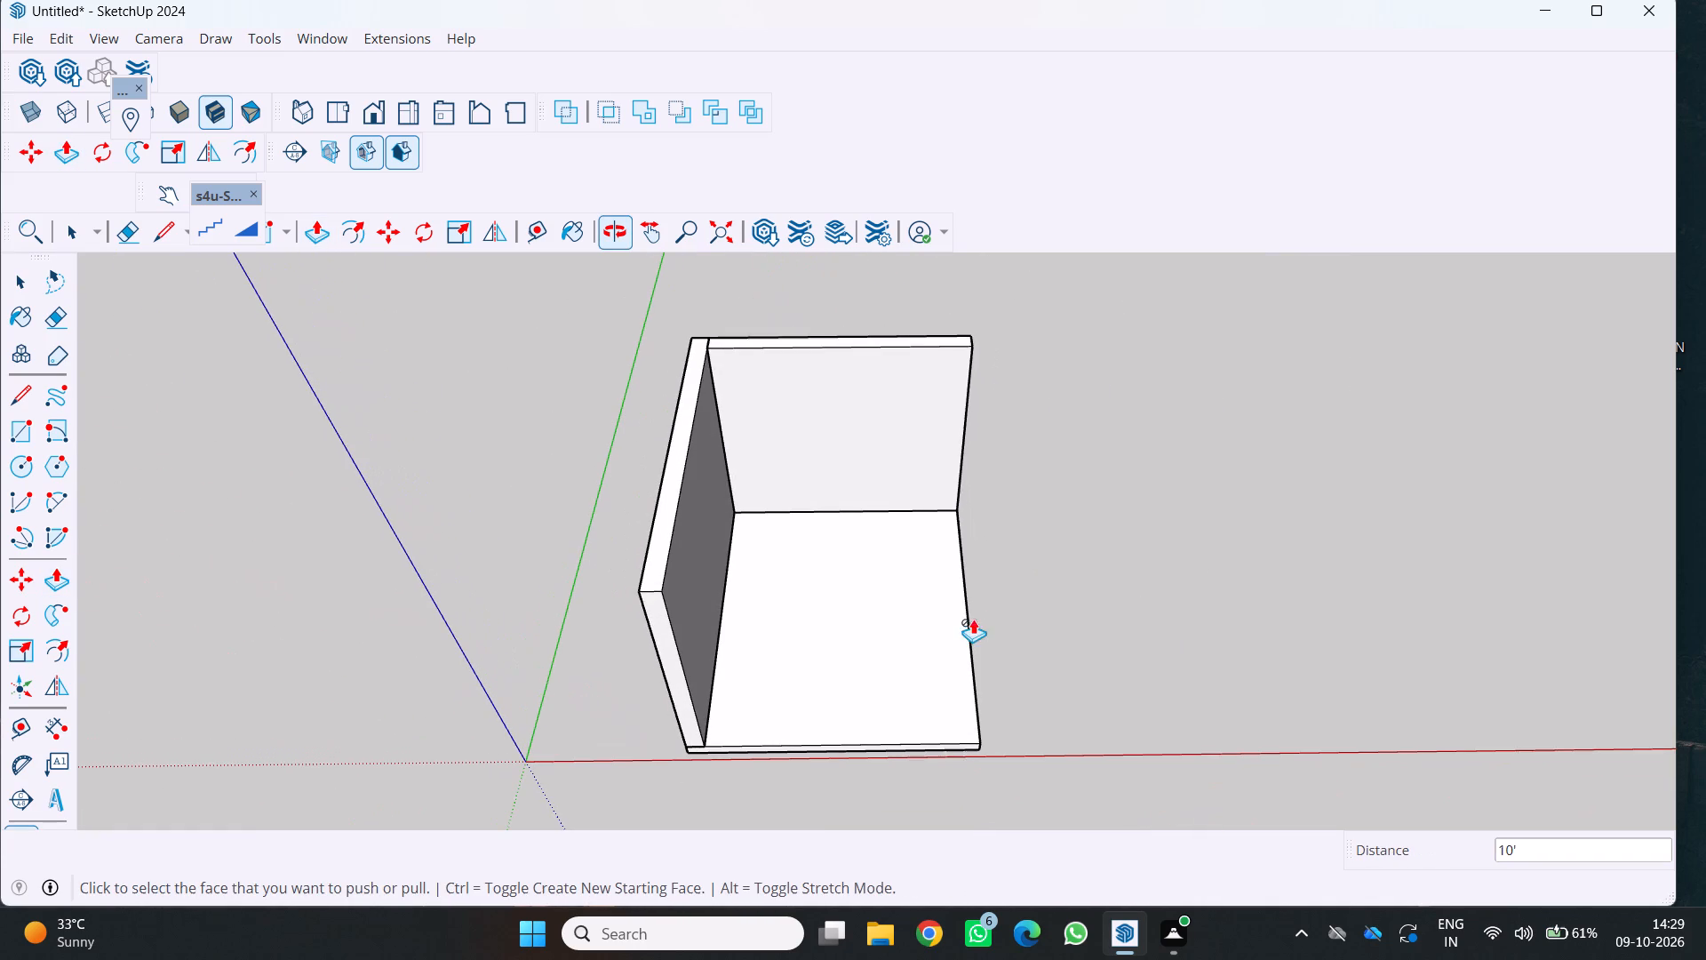
key(Escape)
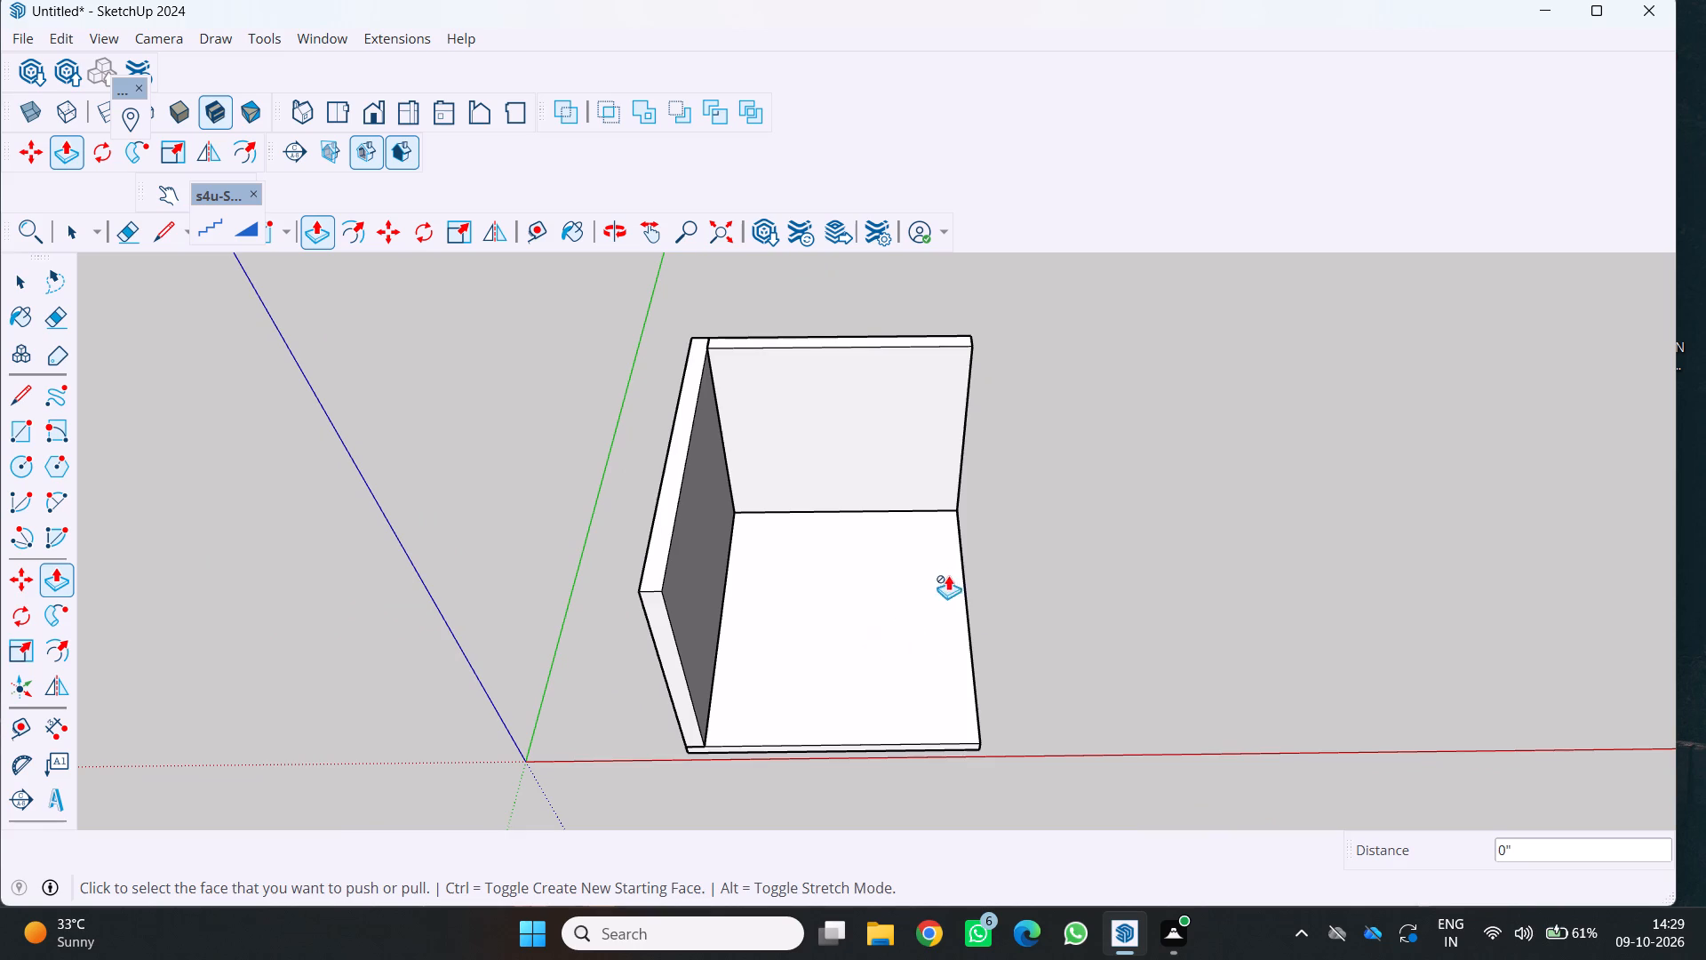
key(space)
double_click(872, 401)
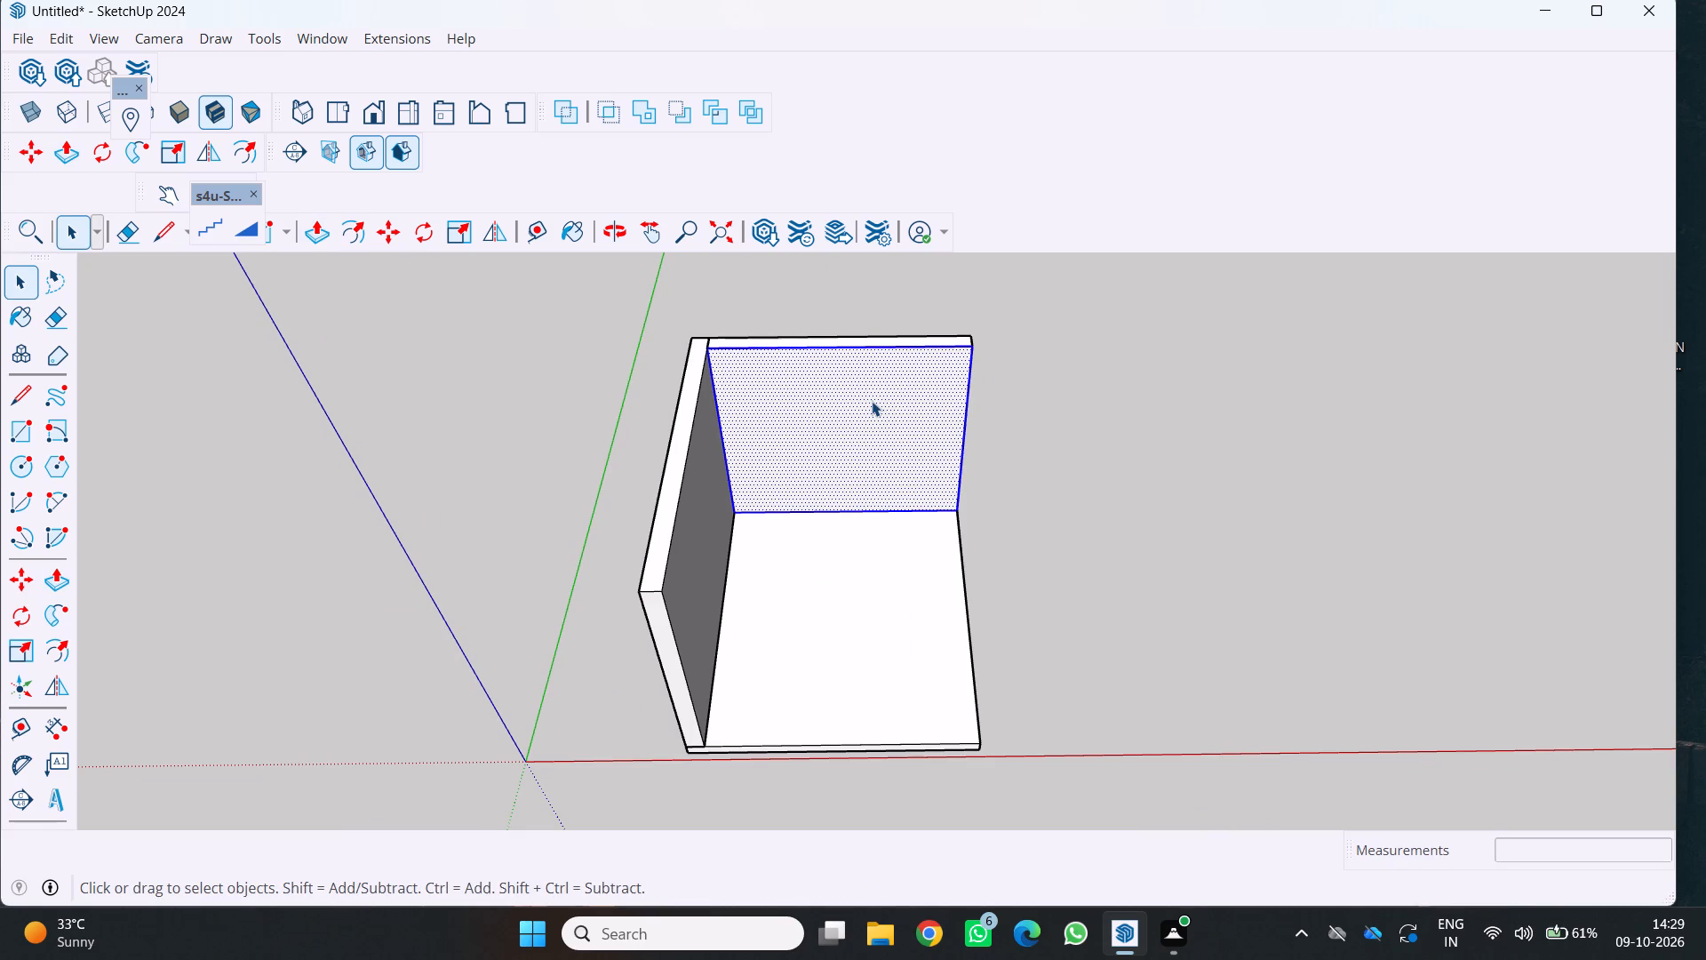
double_click(872, 401)
right_click(872, 399)
scroll(872, 399, down, 1)
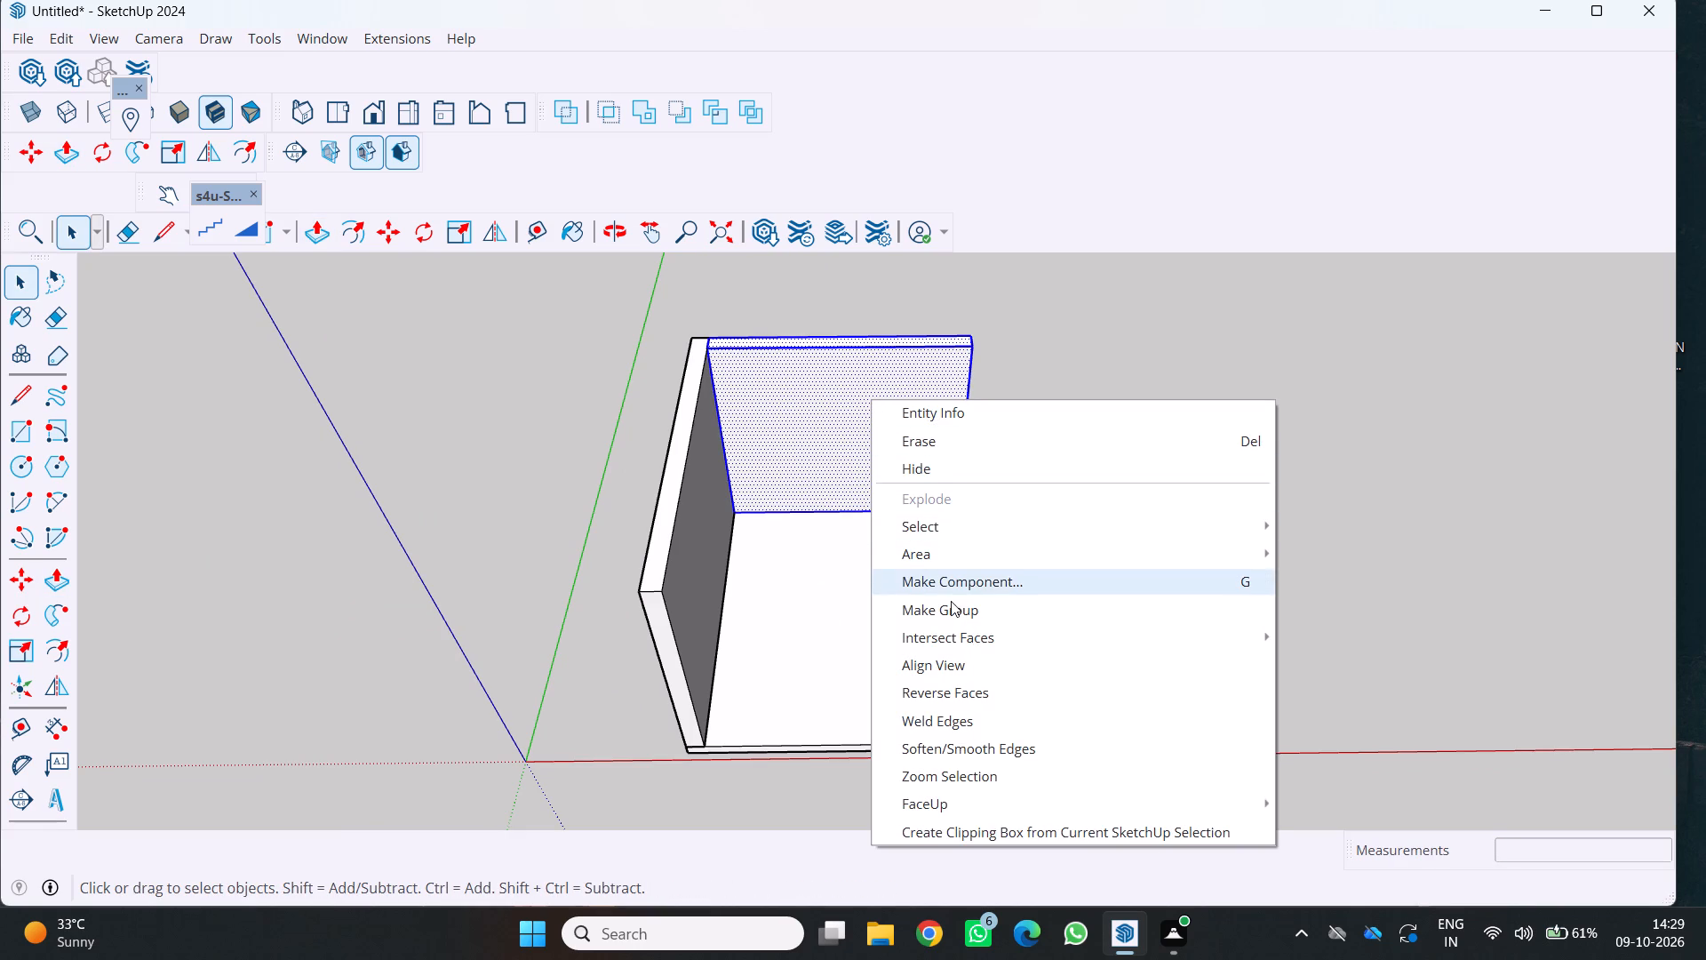
click(951, 604)
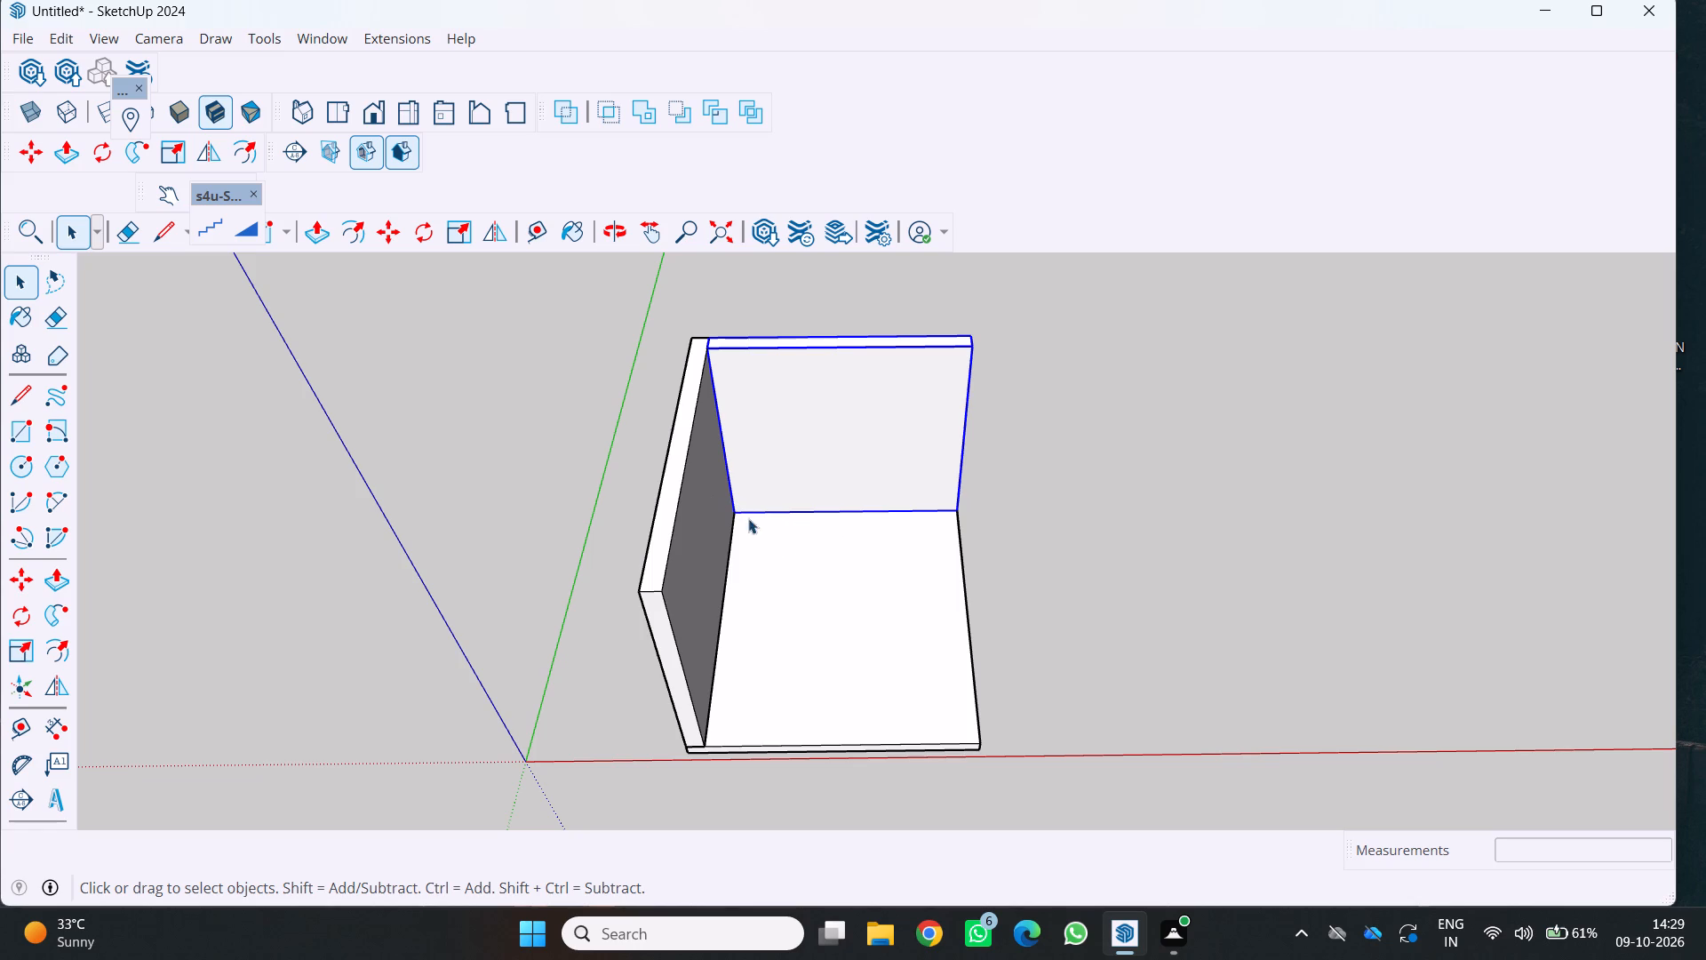
Draw a rectangle on the slab from the back wall's free-end inner corner toward the front edge, entering dimensions 13'3,9.
key(r)
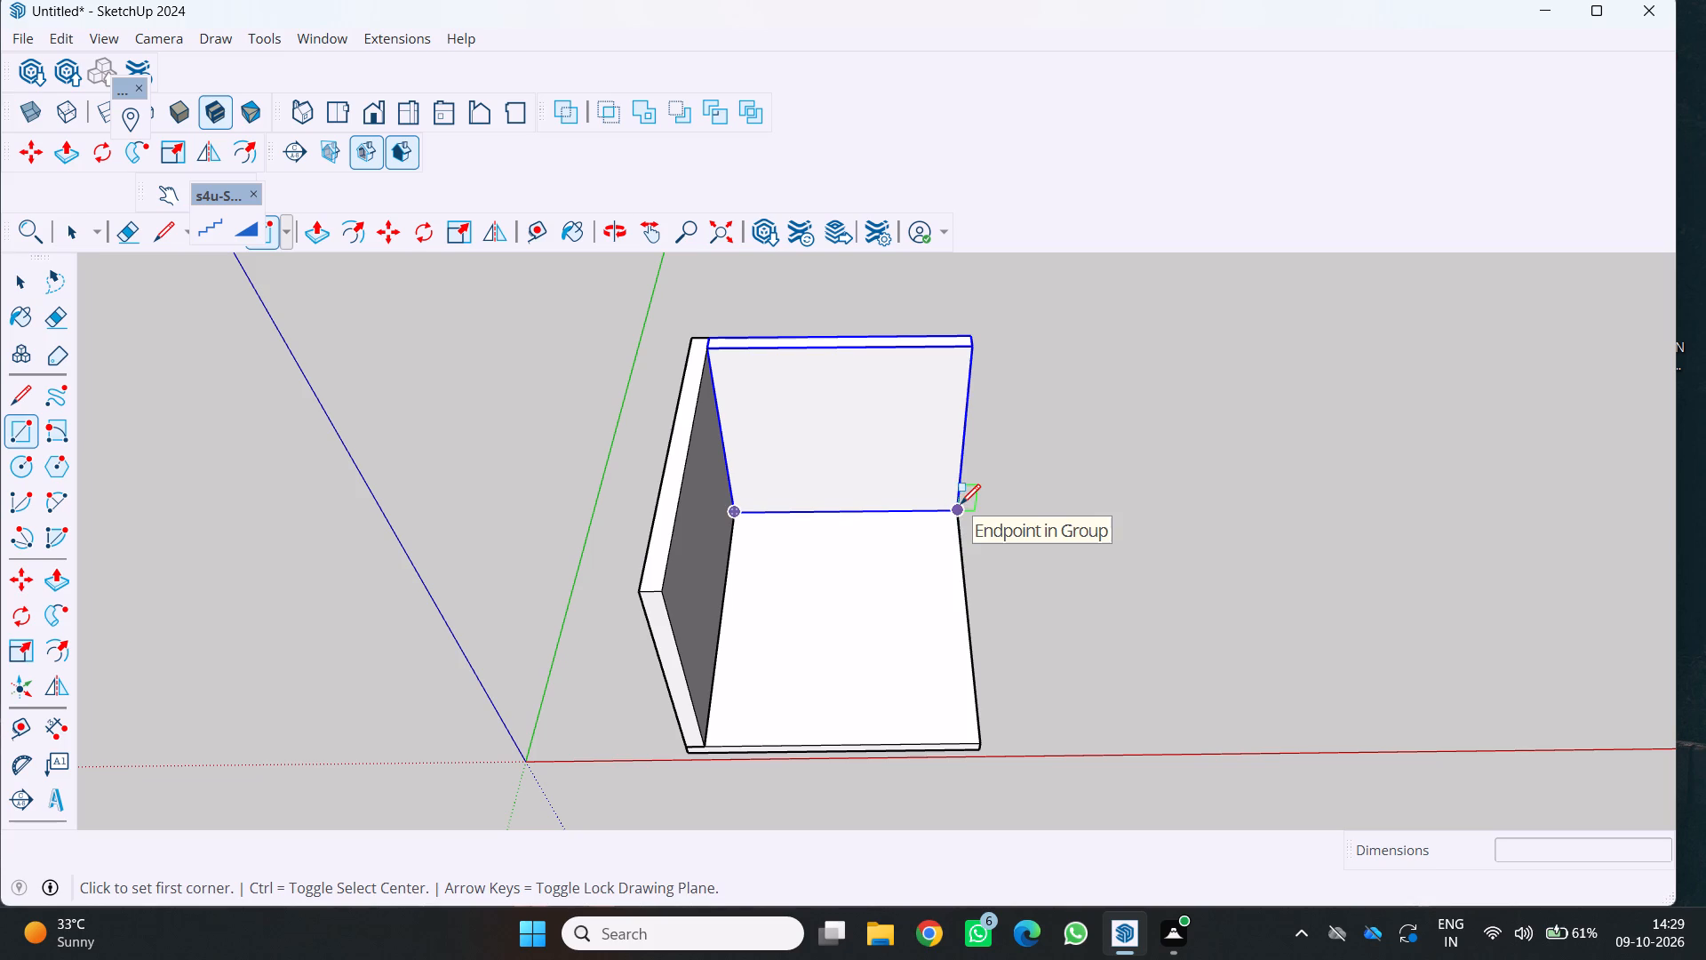
click(960, 510)
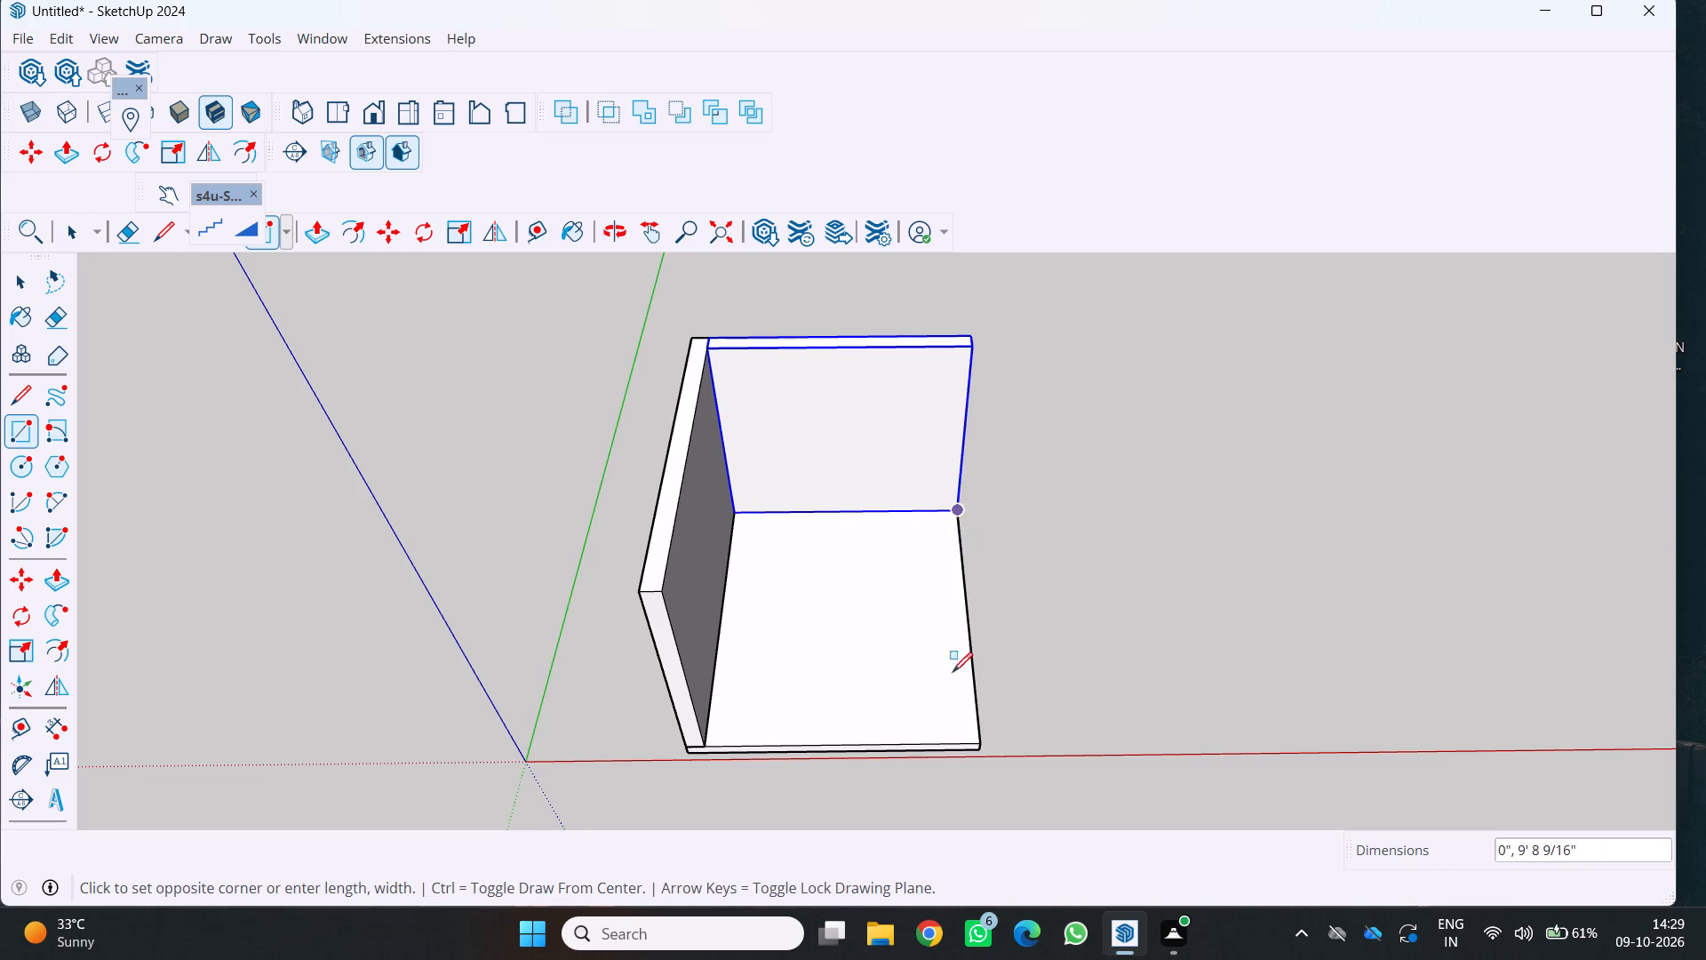
click(937, 744)
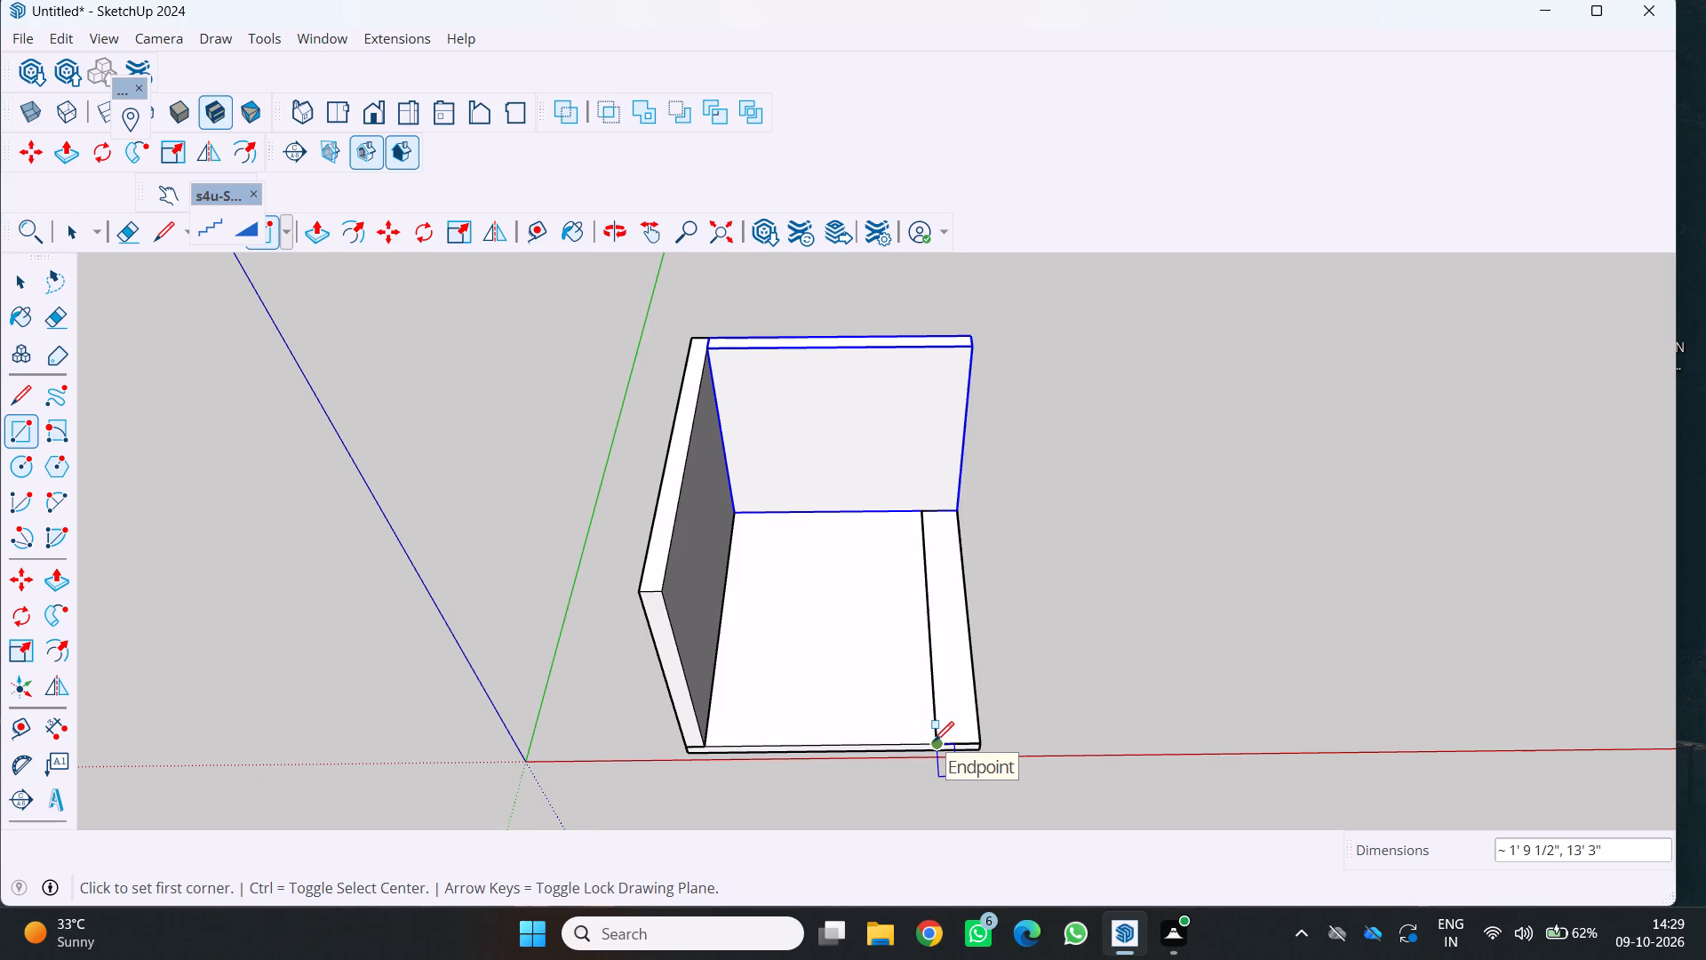
text(13)
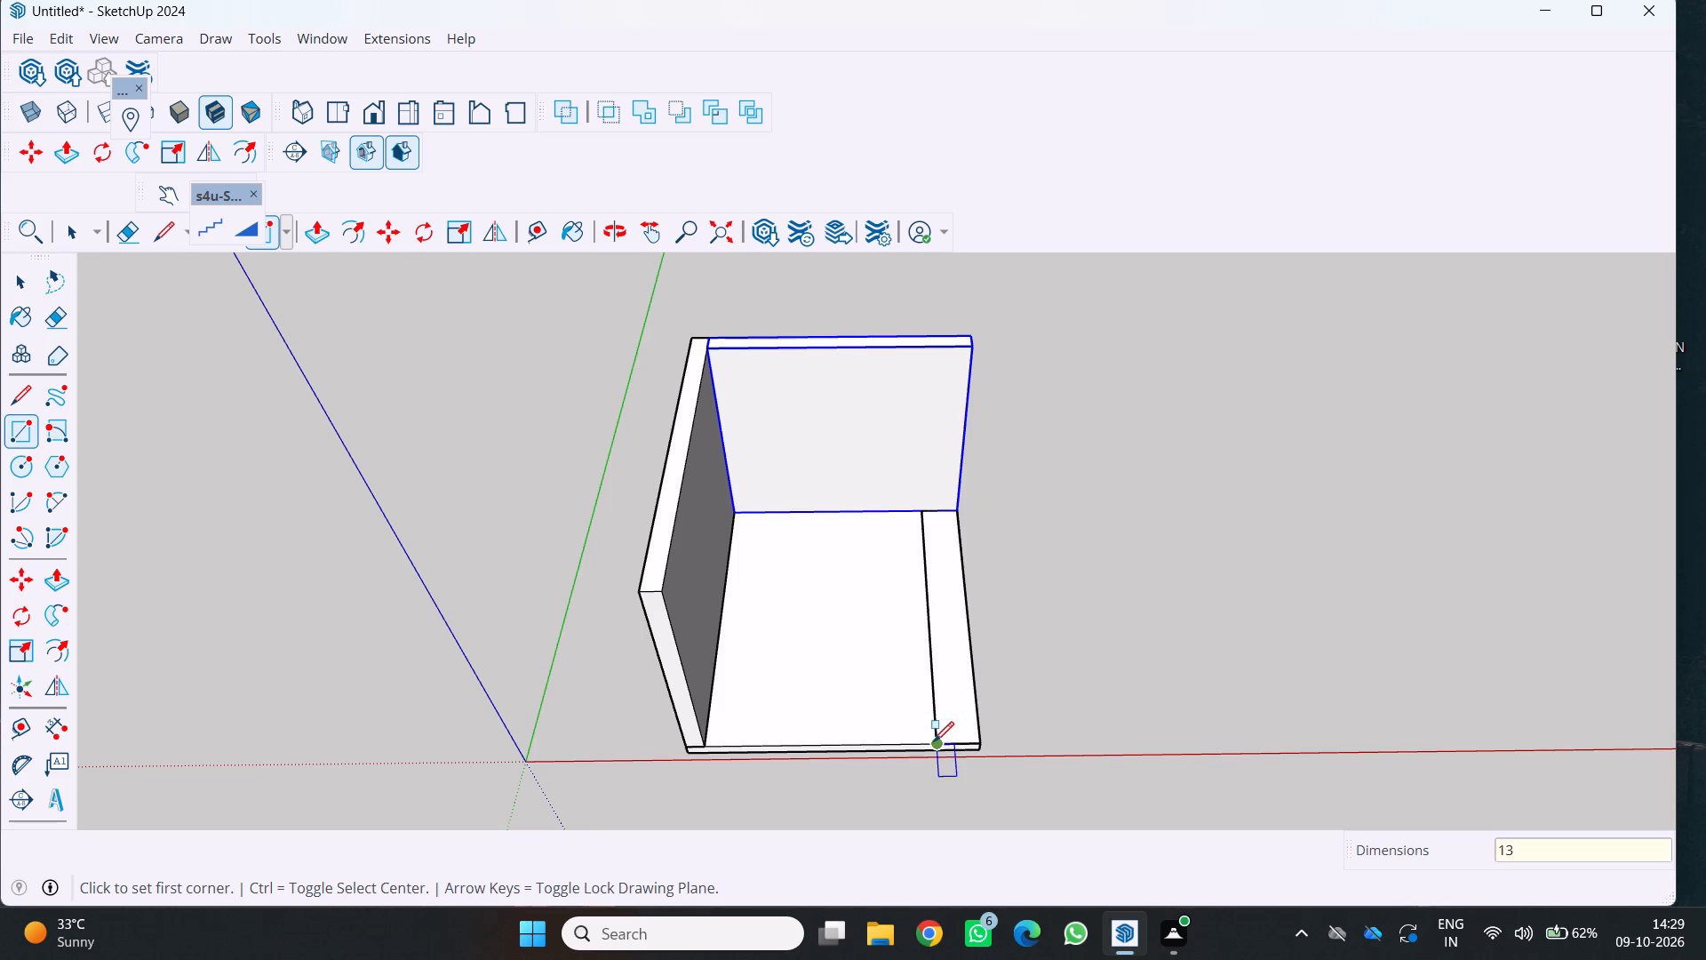
text('3)
text(,9)
key(Return)
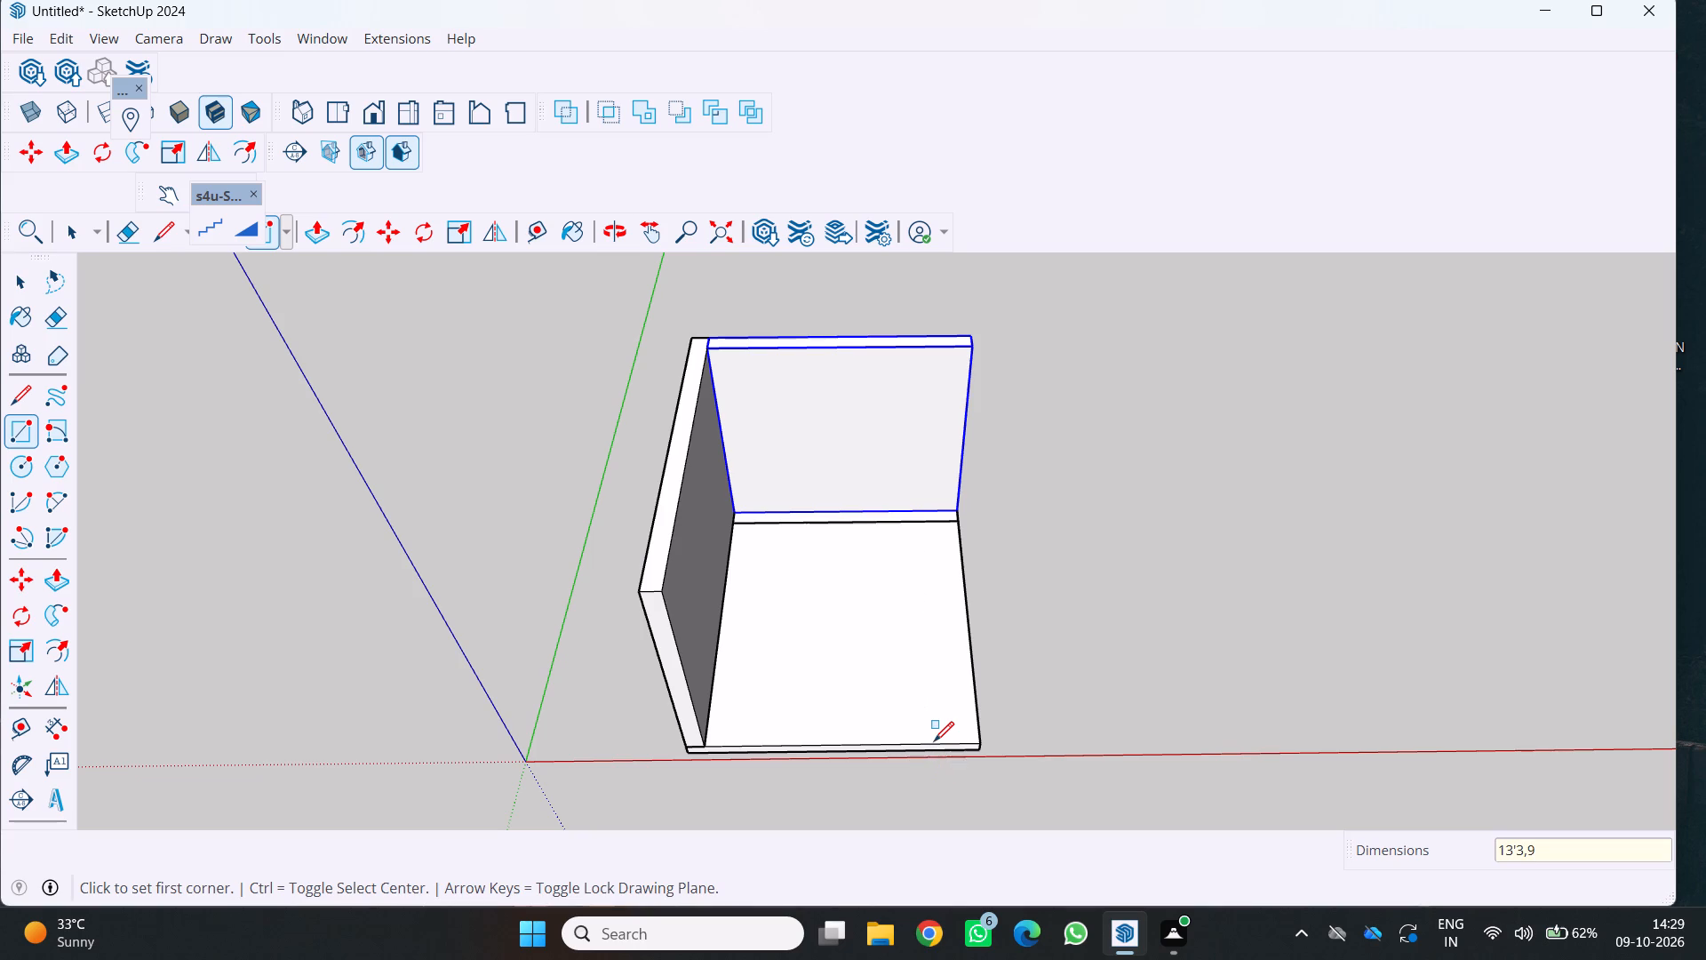
Undo the last rectangle and redraw it 9" wide along the slab's open side edge, from the front corner to the back wall.
key(ctrl+z)
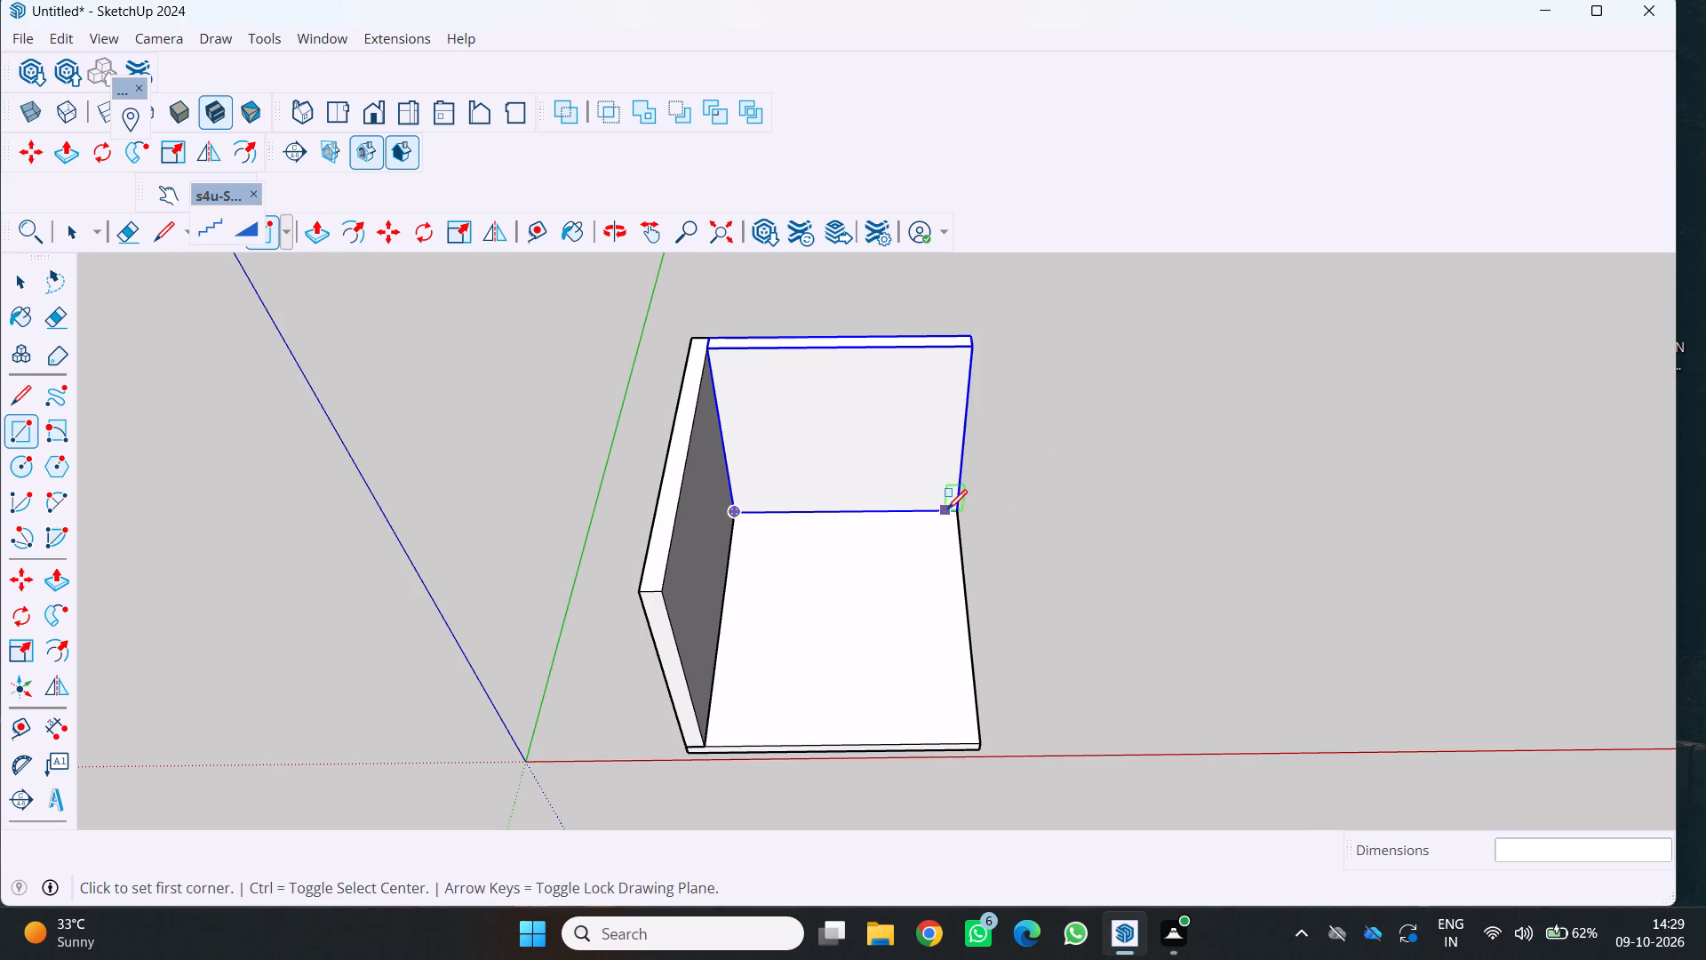
click(979, 745)
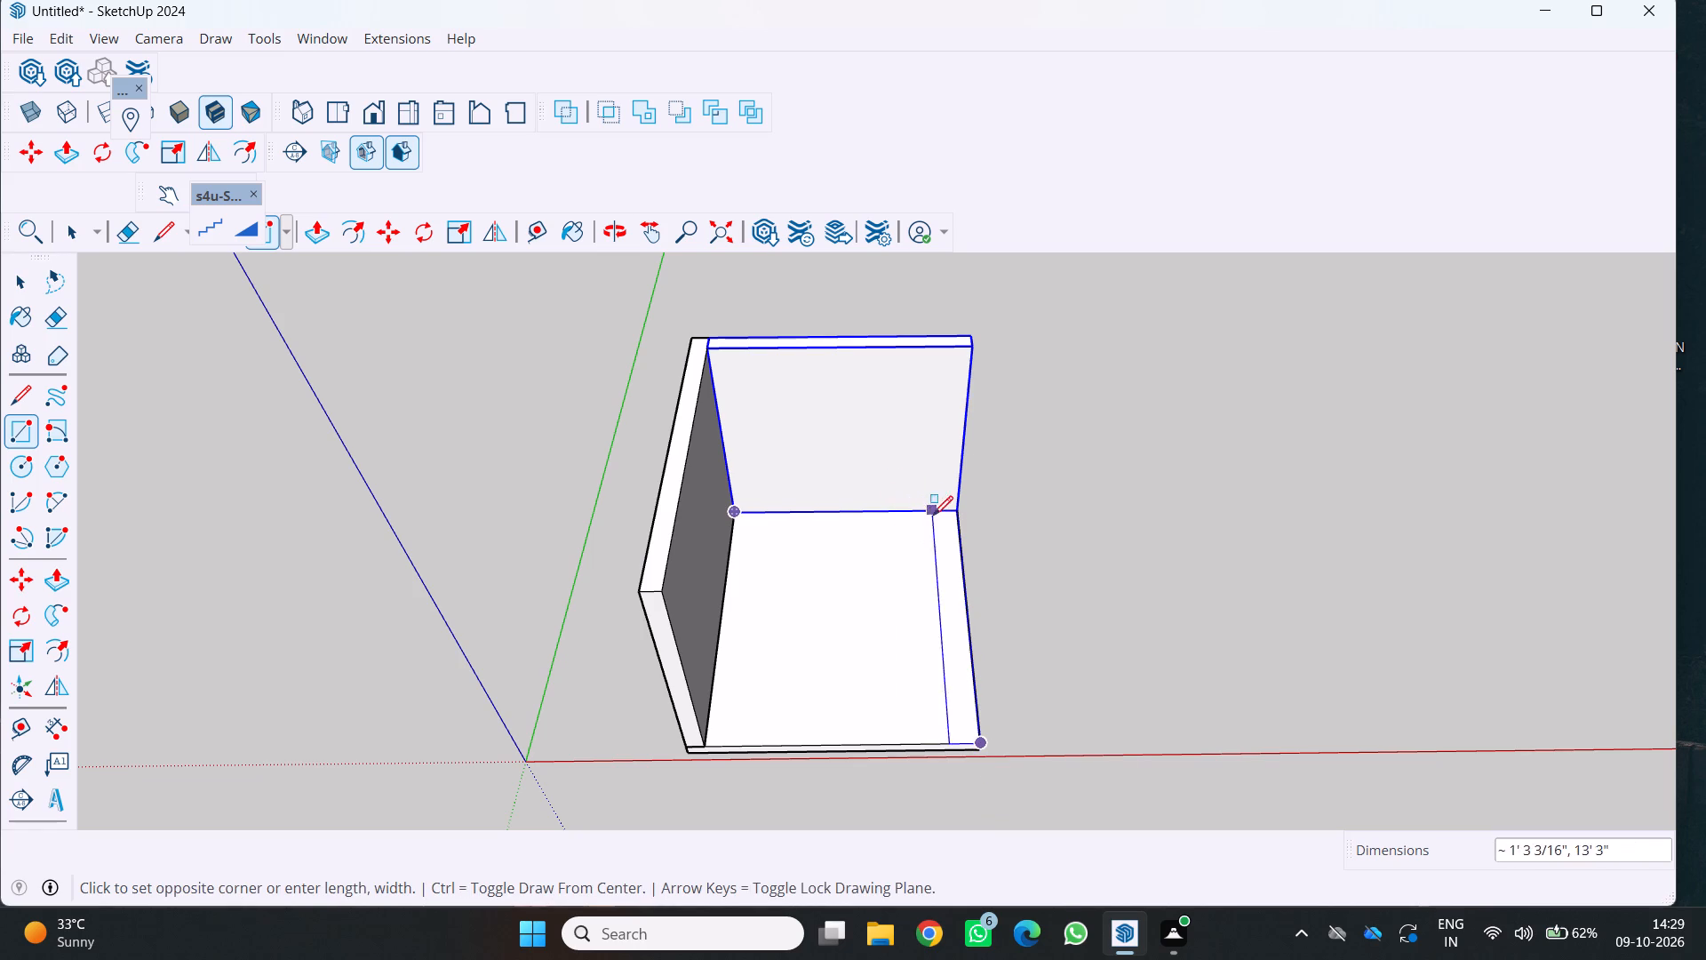
click(918, 507)
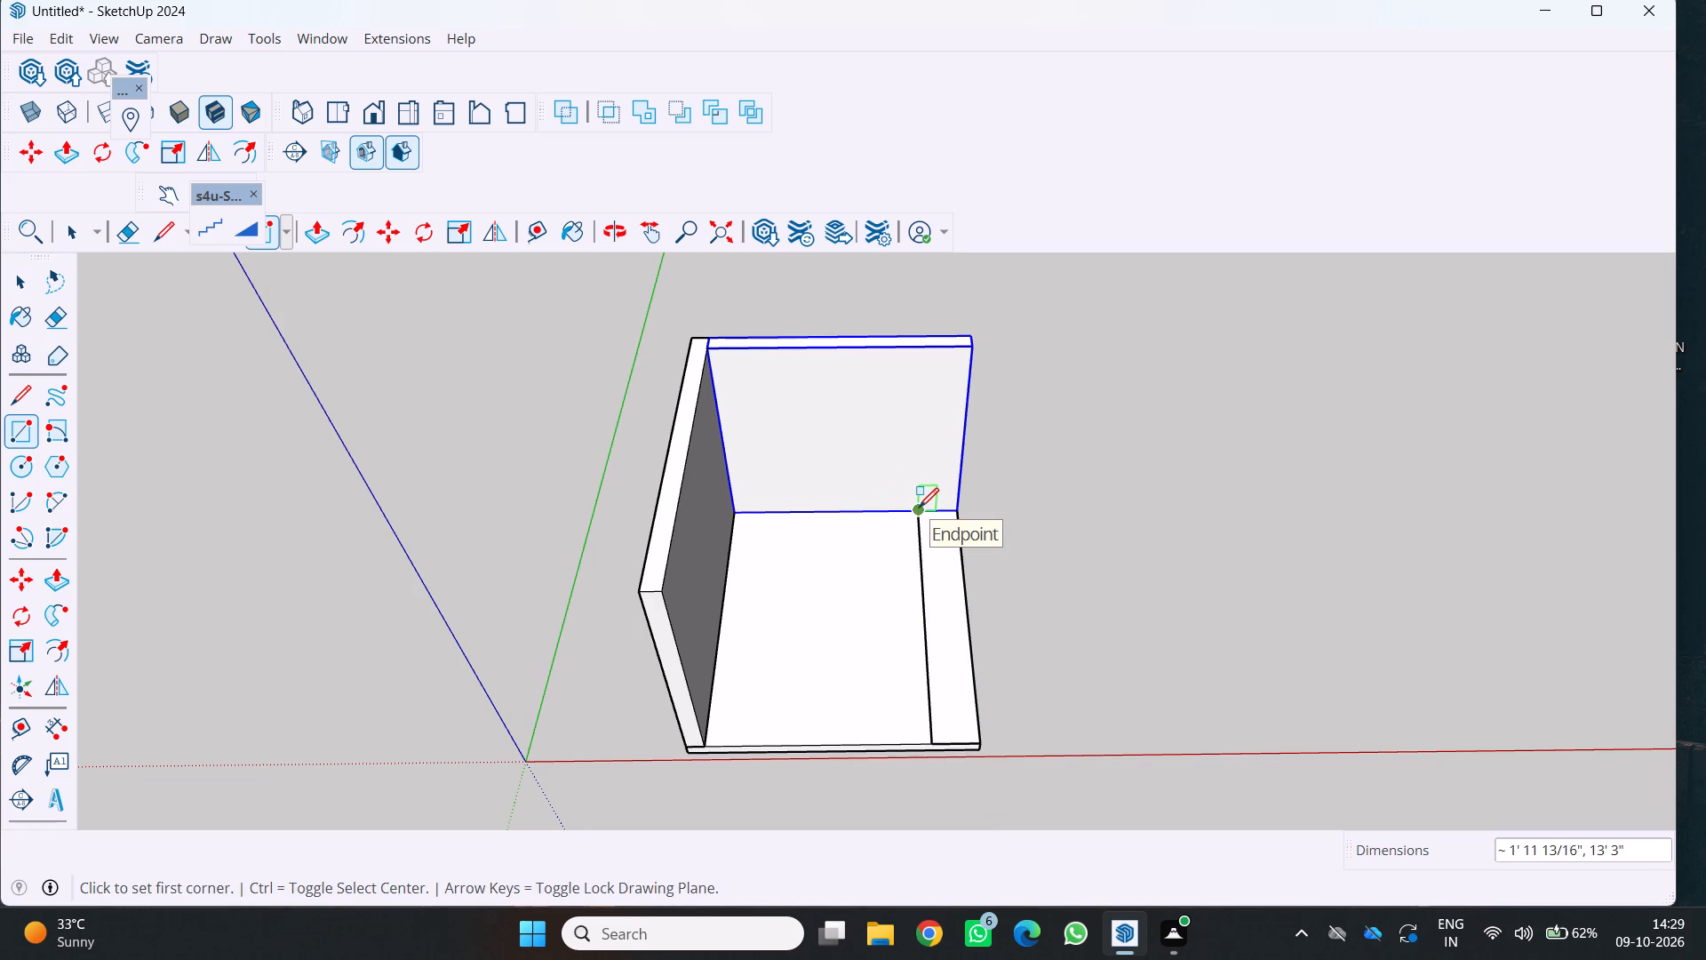
key(9)
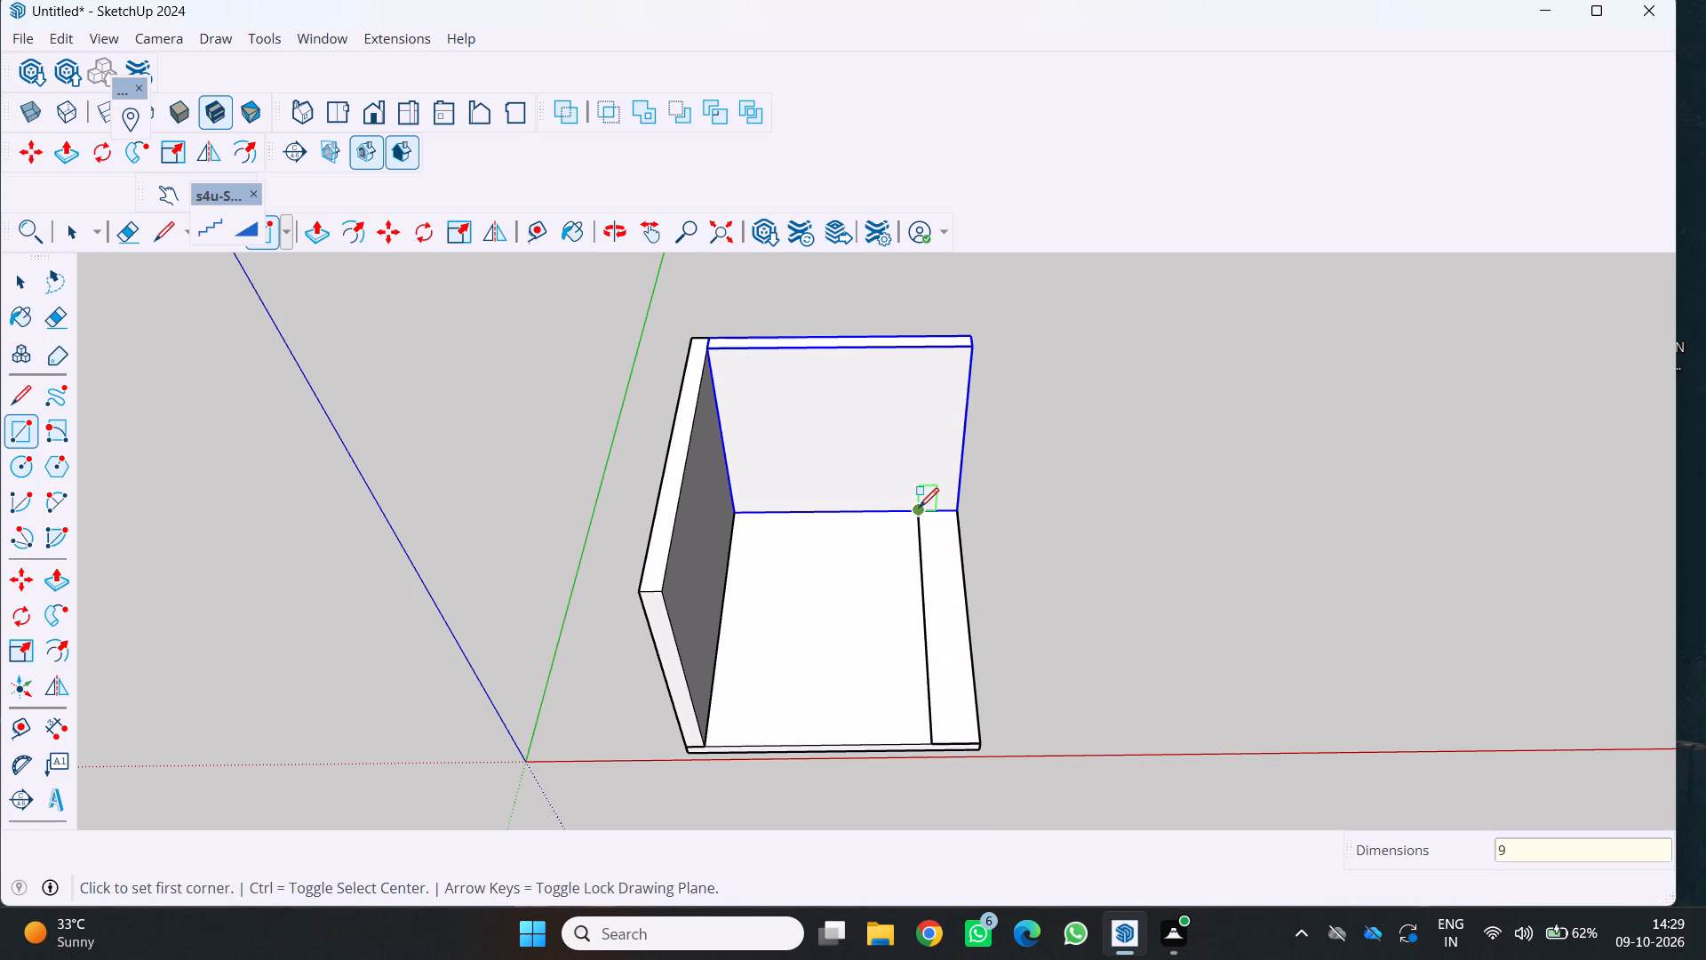
key(Return)
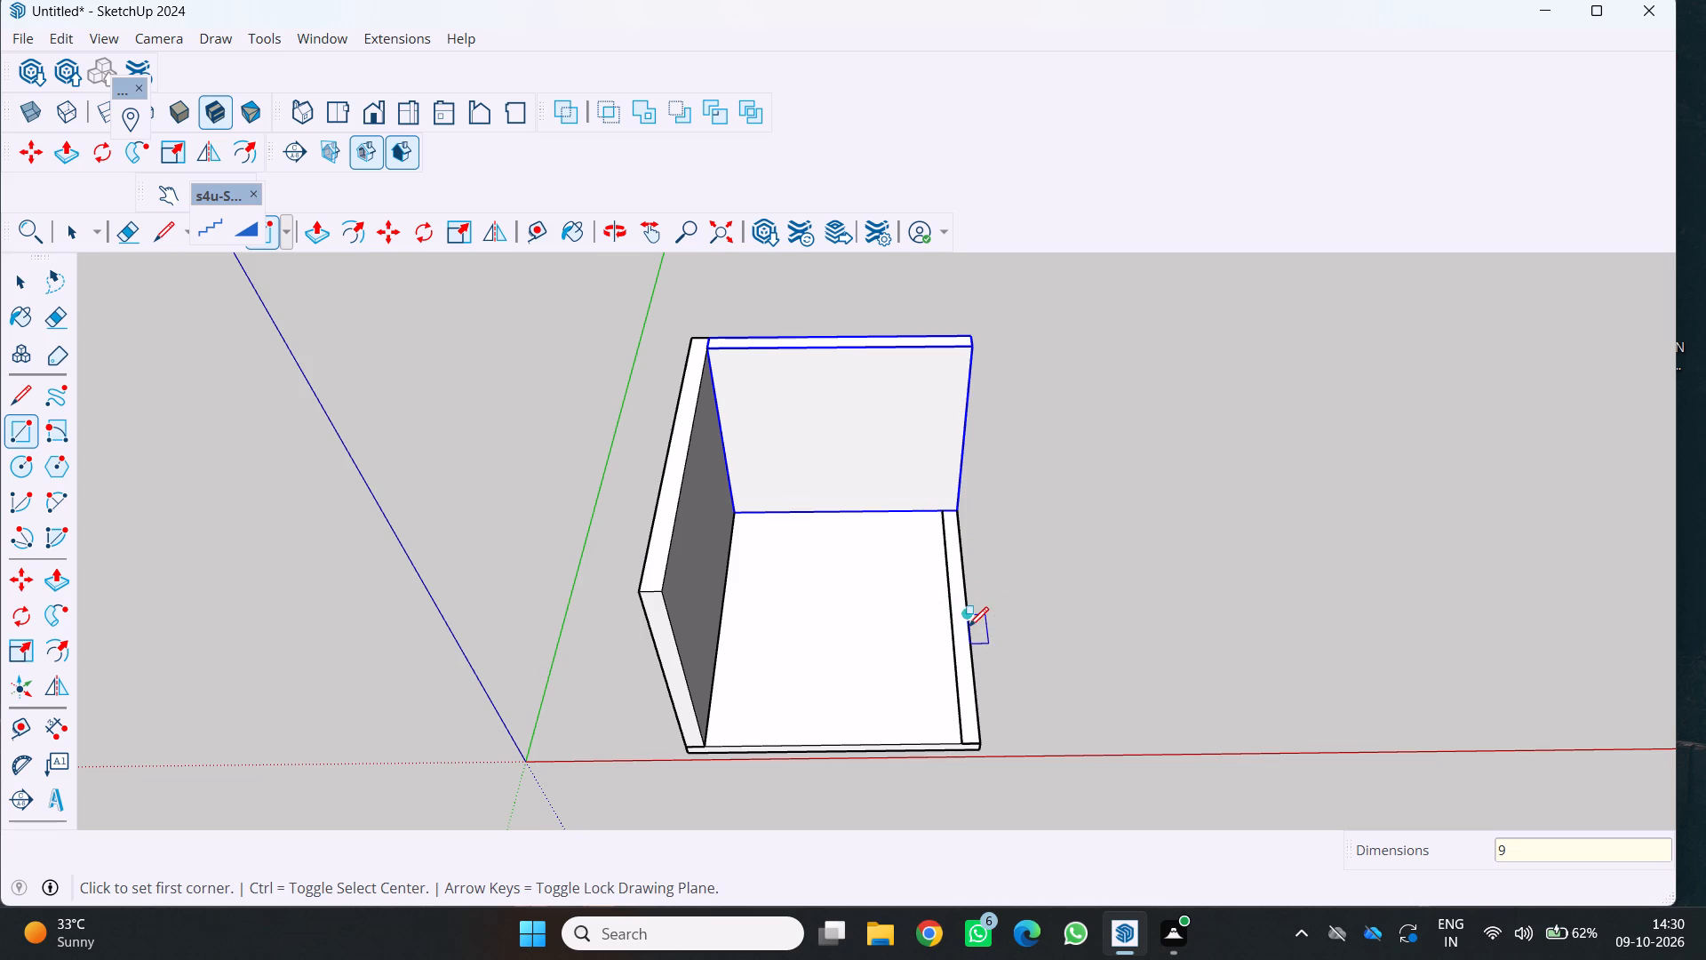
Push/Pull the 9" strip along the slab's open side edge up 10' to form the second side wall.
key(space)
key(p)
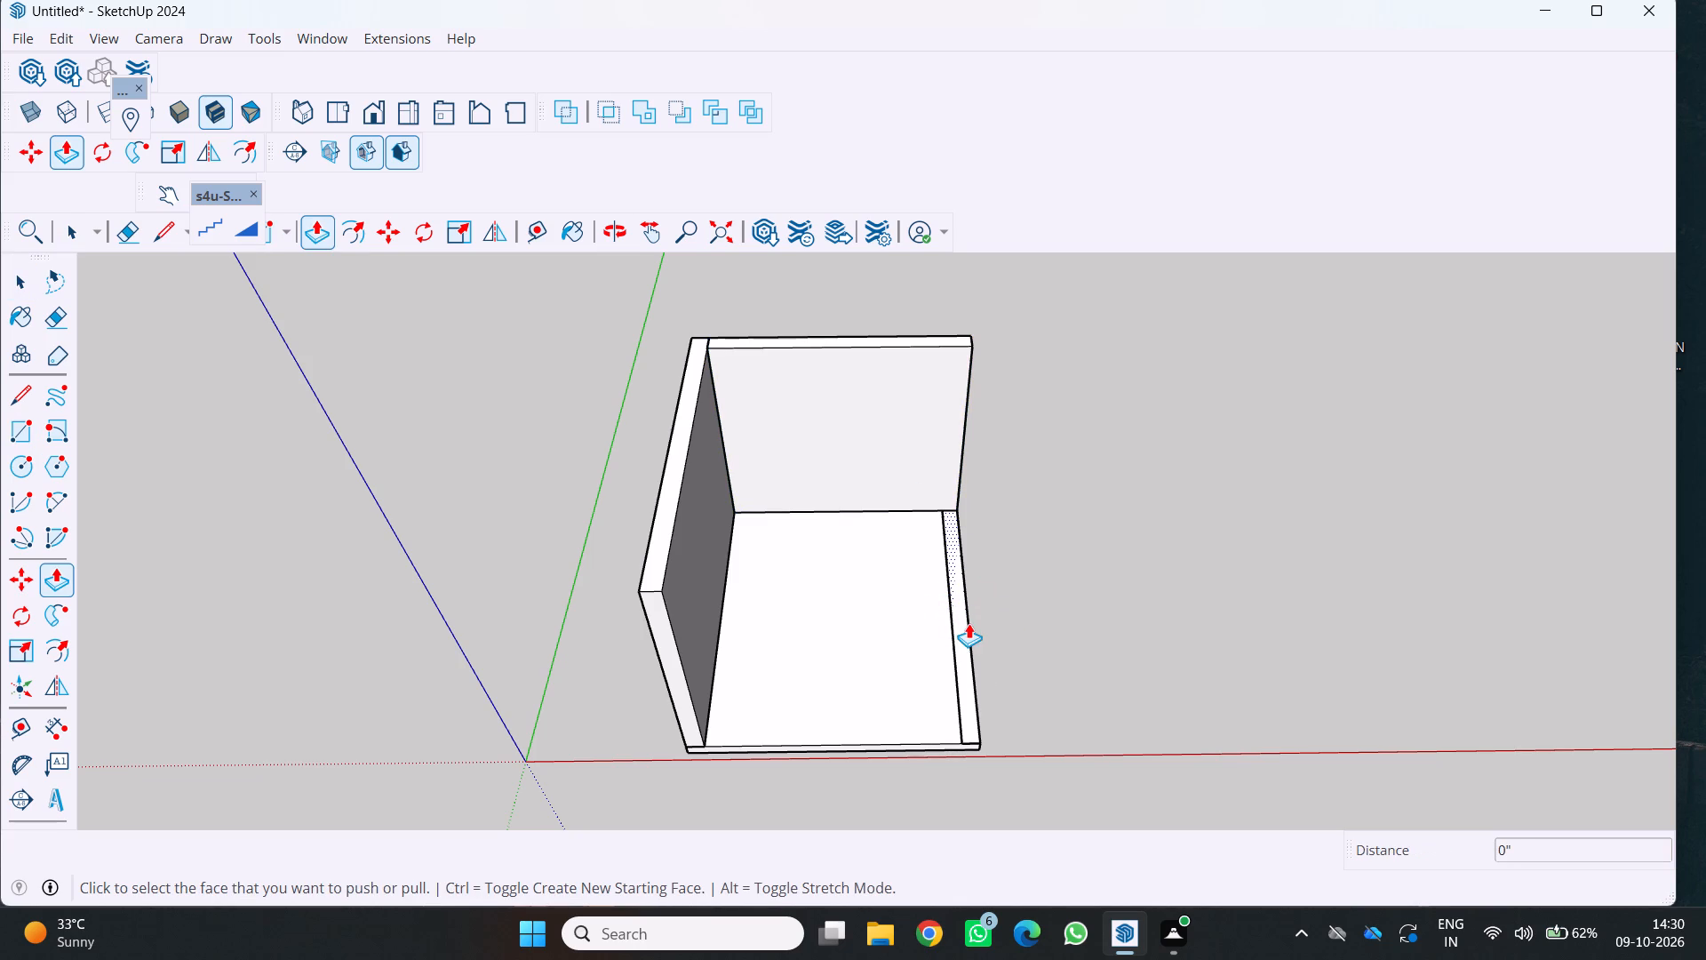
click(960, 622)
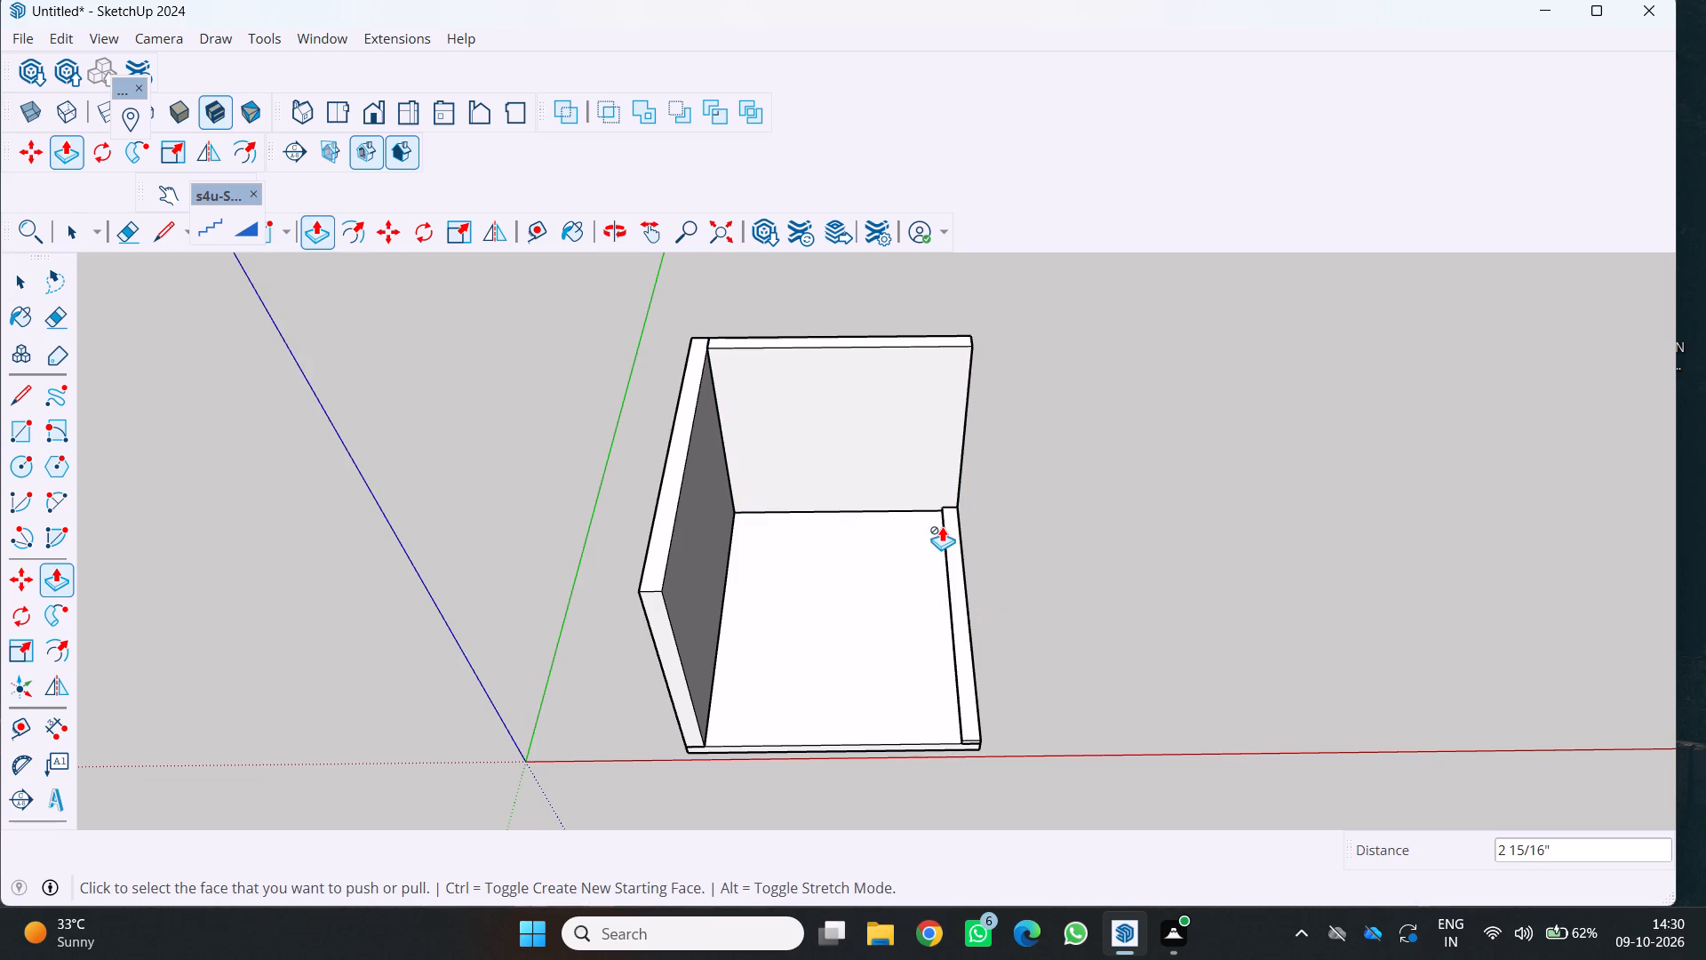
text(10')
key(Return)
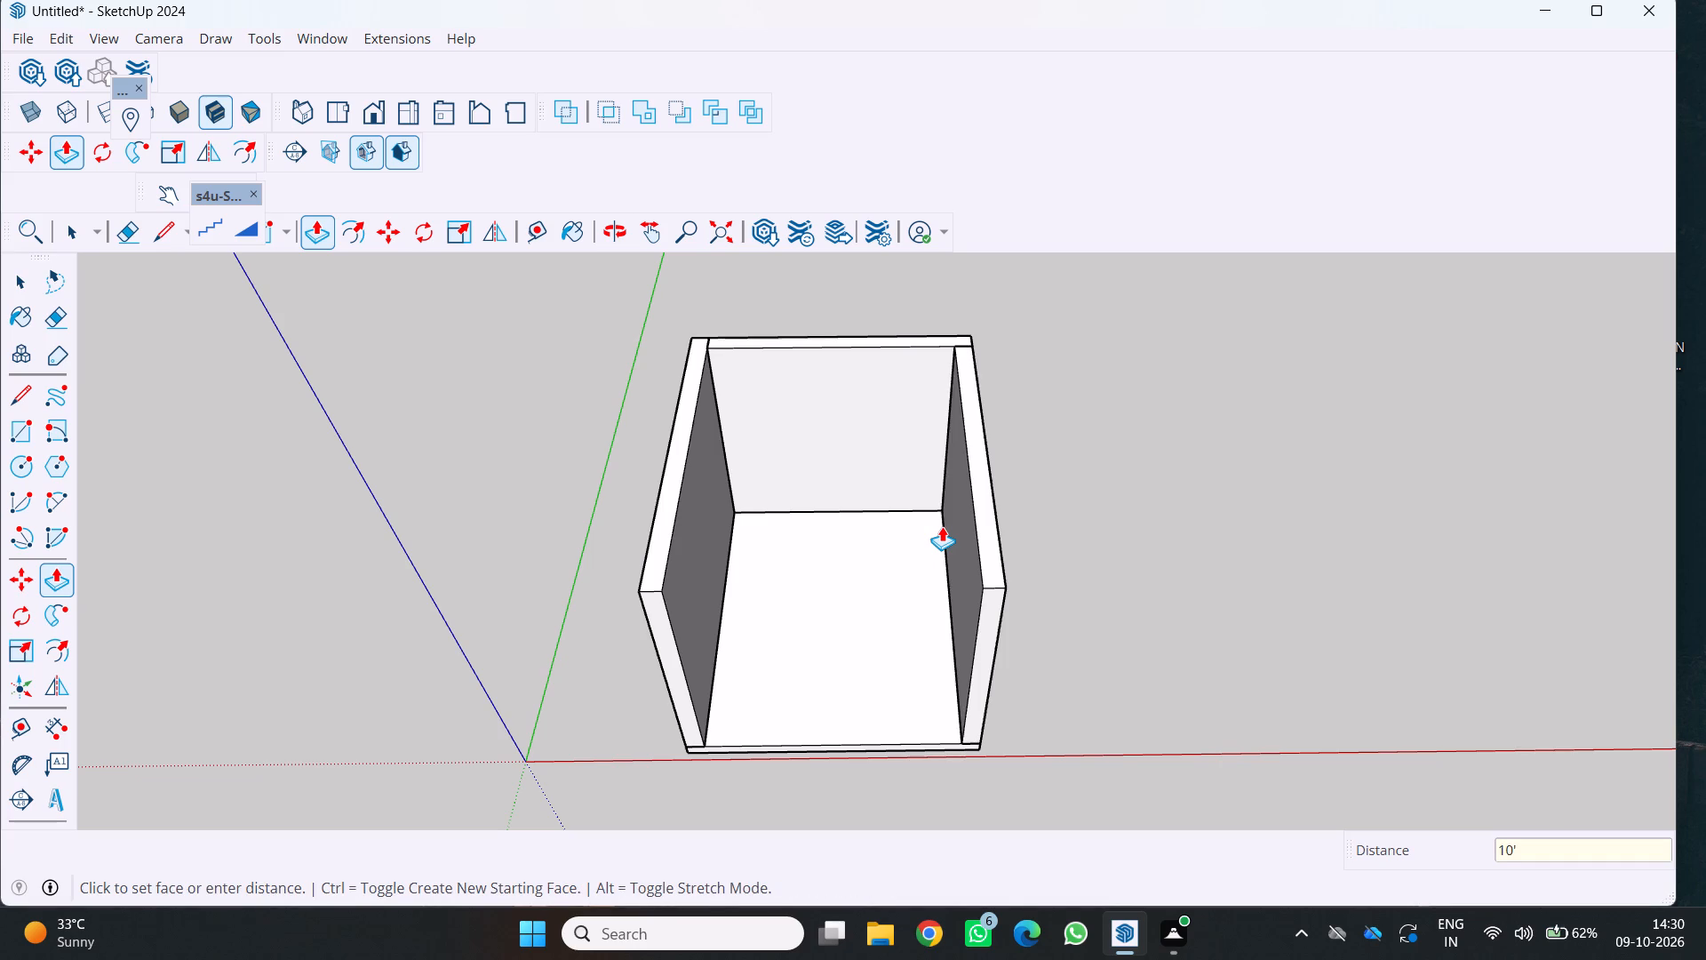
Make the whole new side wall a separate group and clear the selection.
scroll(953, 556, down, 3)
middle_drag(813, 601, 861, 529)
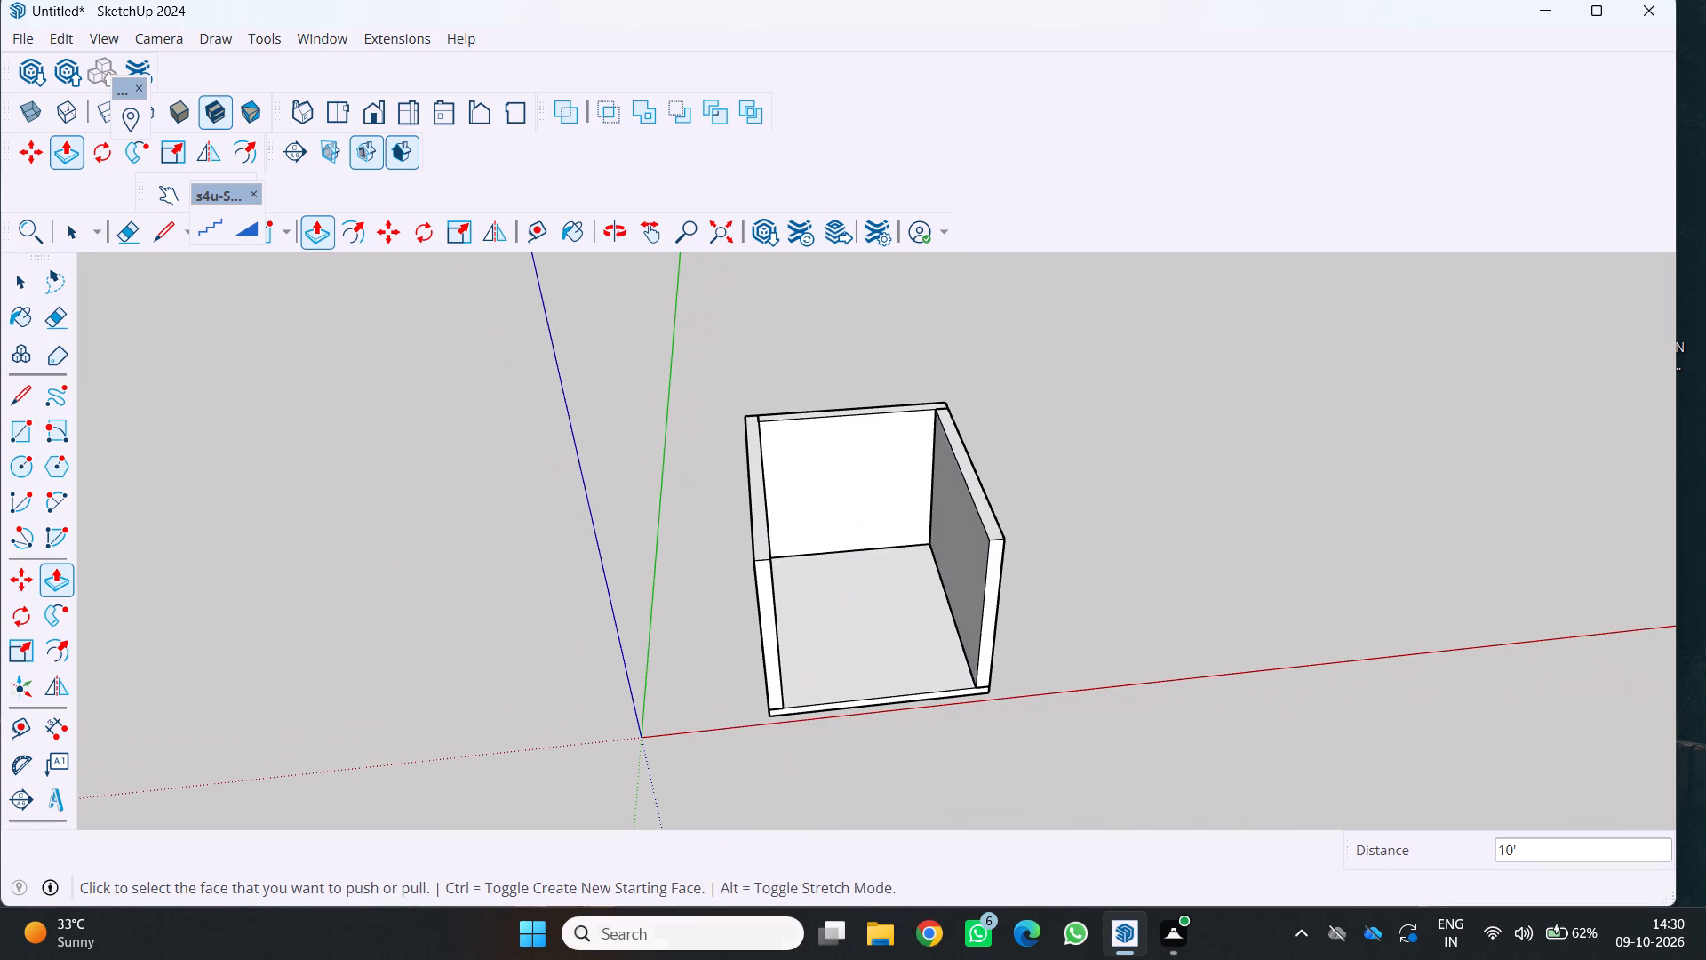
click(675, 817)
click(880, 724)
key(space)
click(975, 543)
triple_click(965, 551)
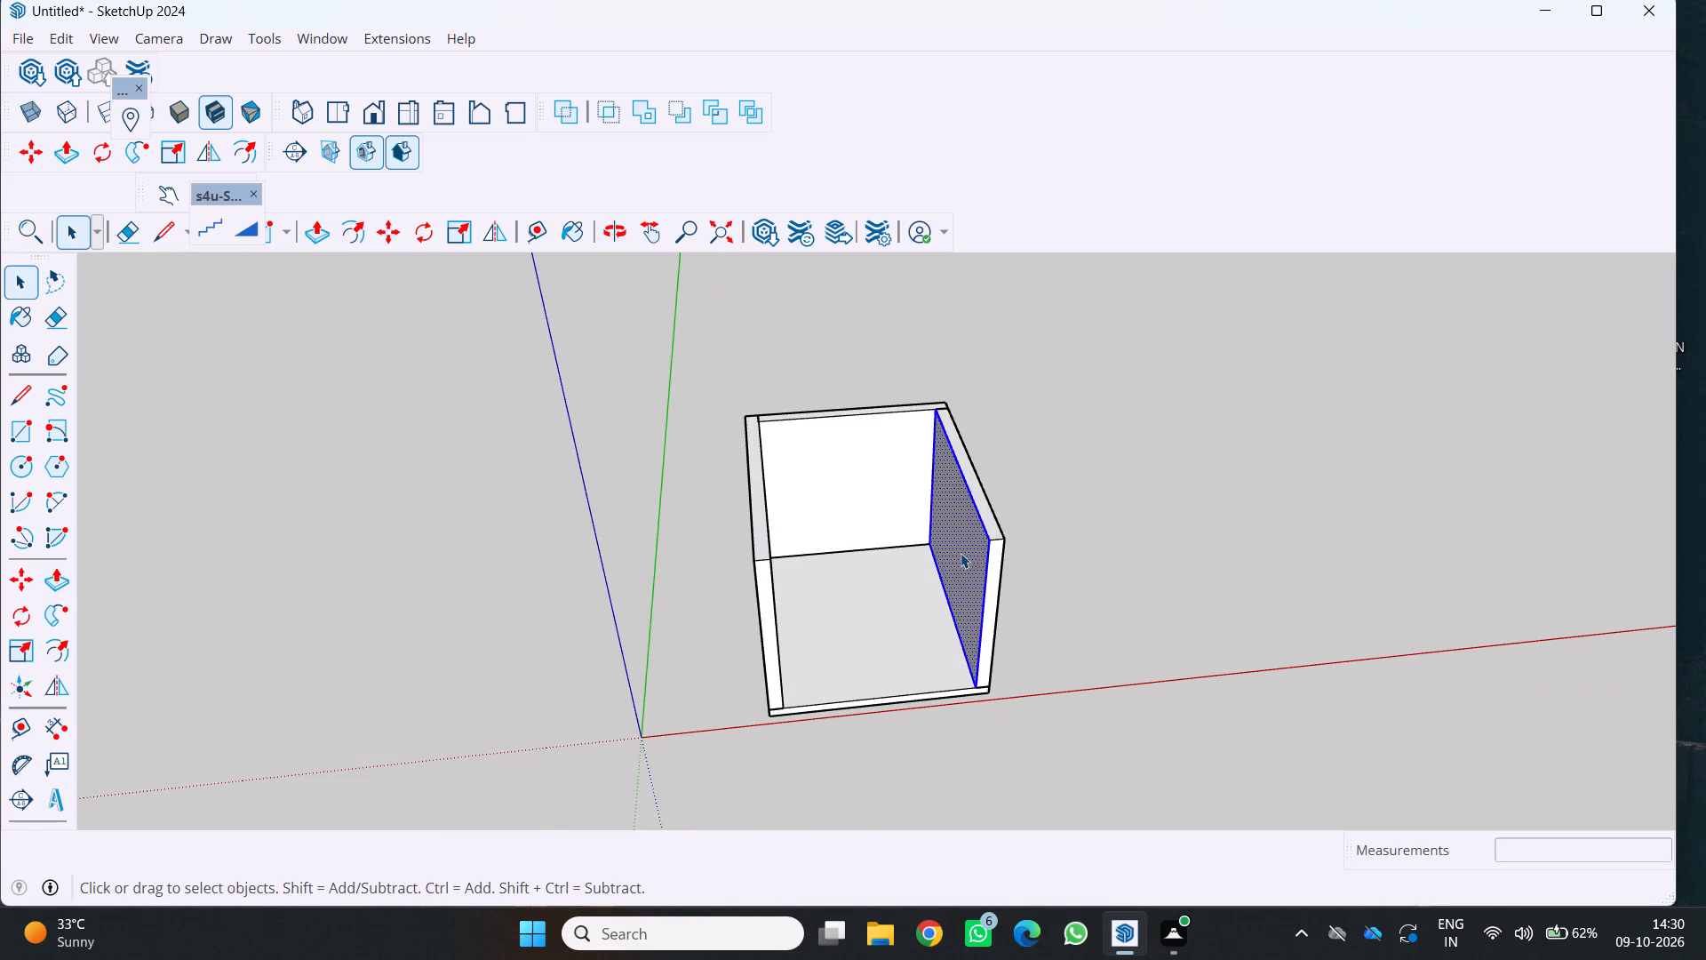
double_click(966, 556)
click(959, 560)
drag(962, 563, 971, 567)
triple_click(981, 582)
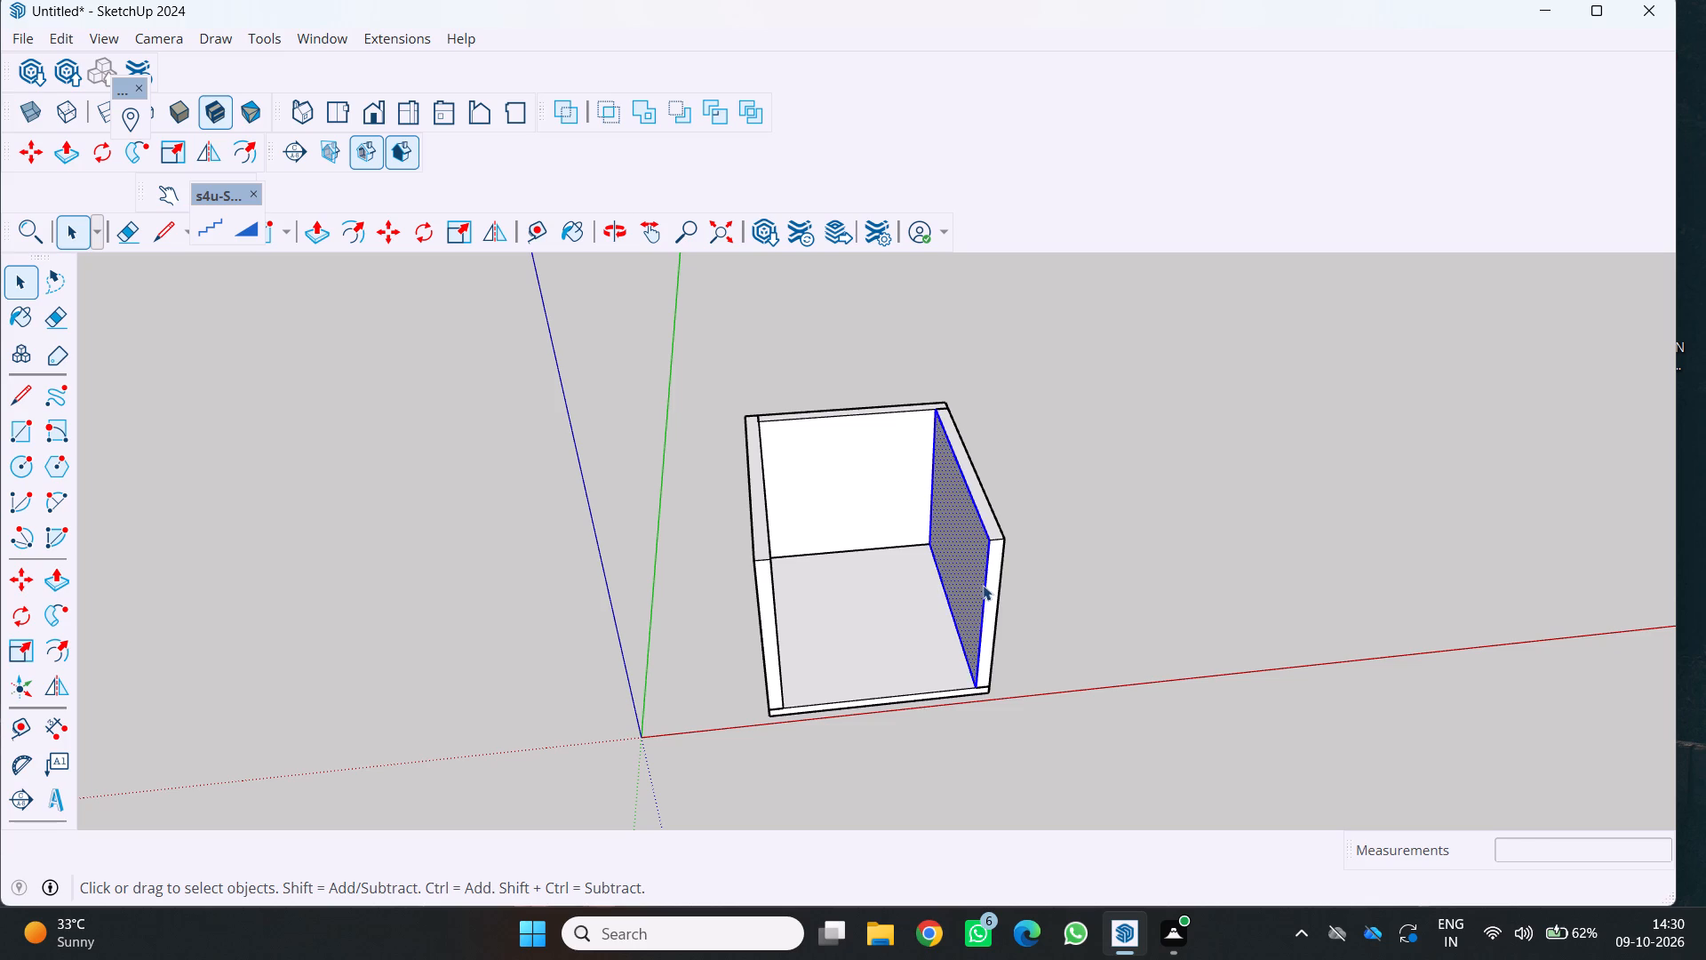
double_click(981, 584)
right_click(966, 579)
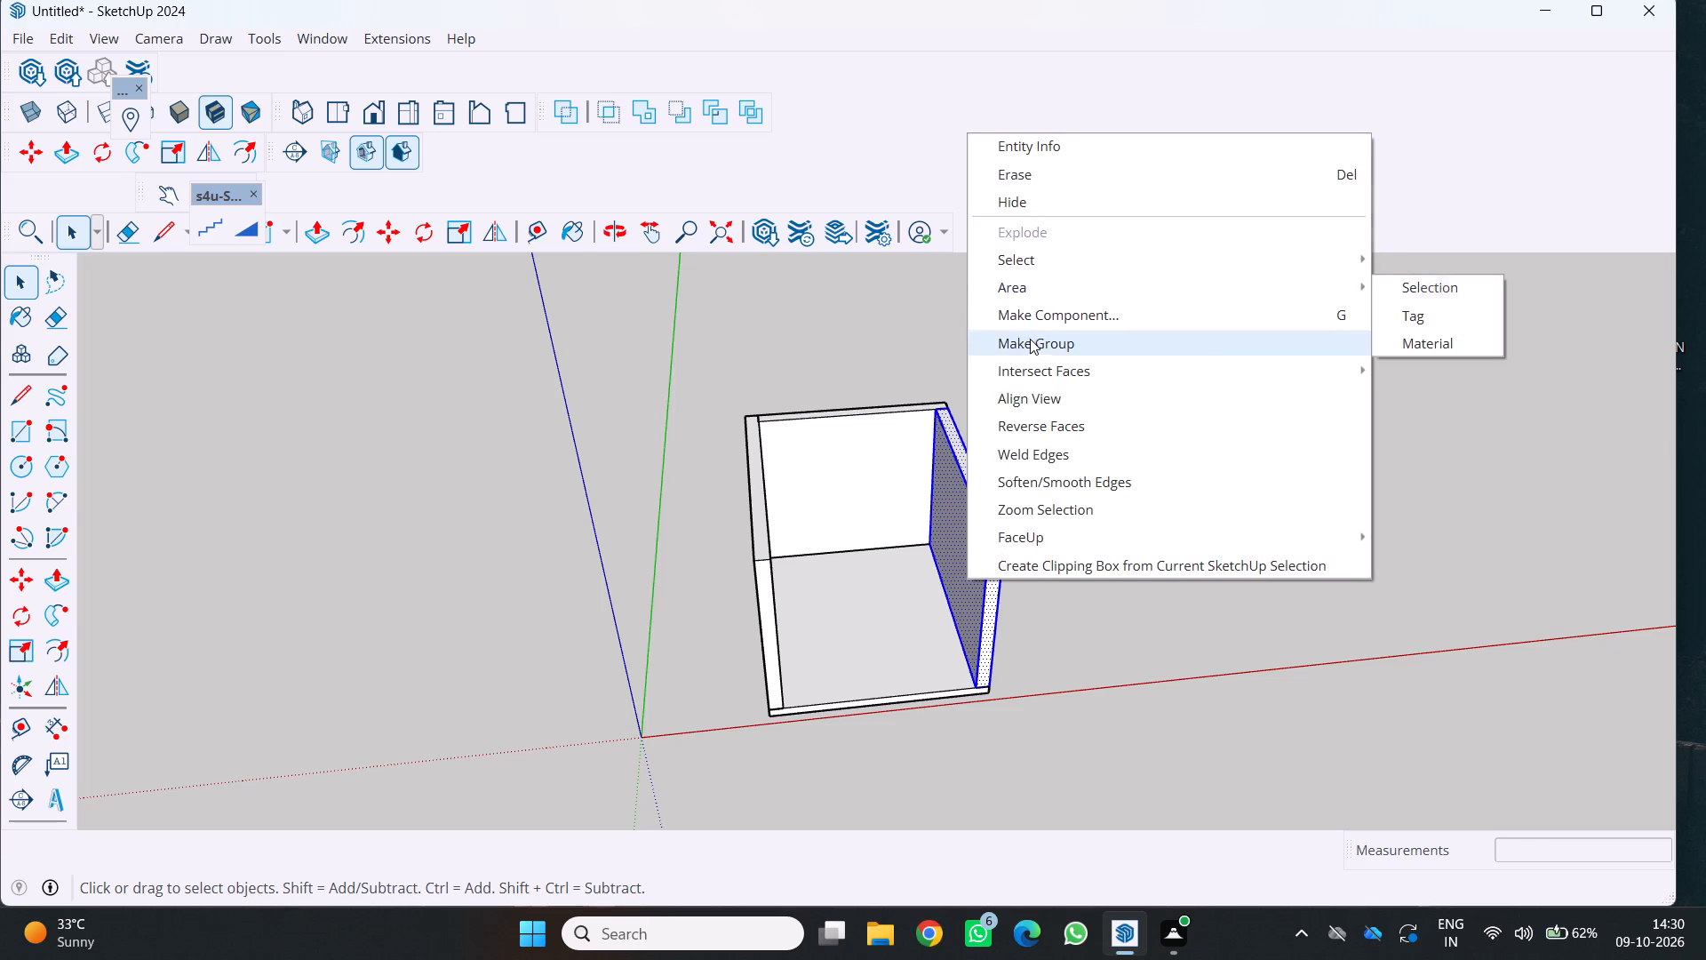
click(1030, 340)
scroll(602, 570, down, 5)
middle_drag(545, 549, 508, 575)
middle_click(508, 575)
key(space)
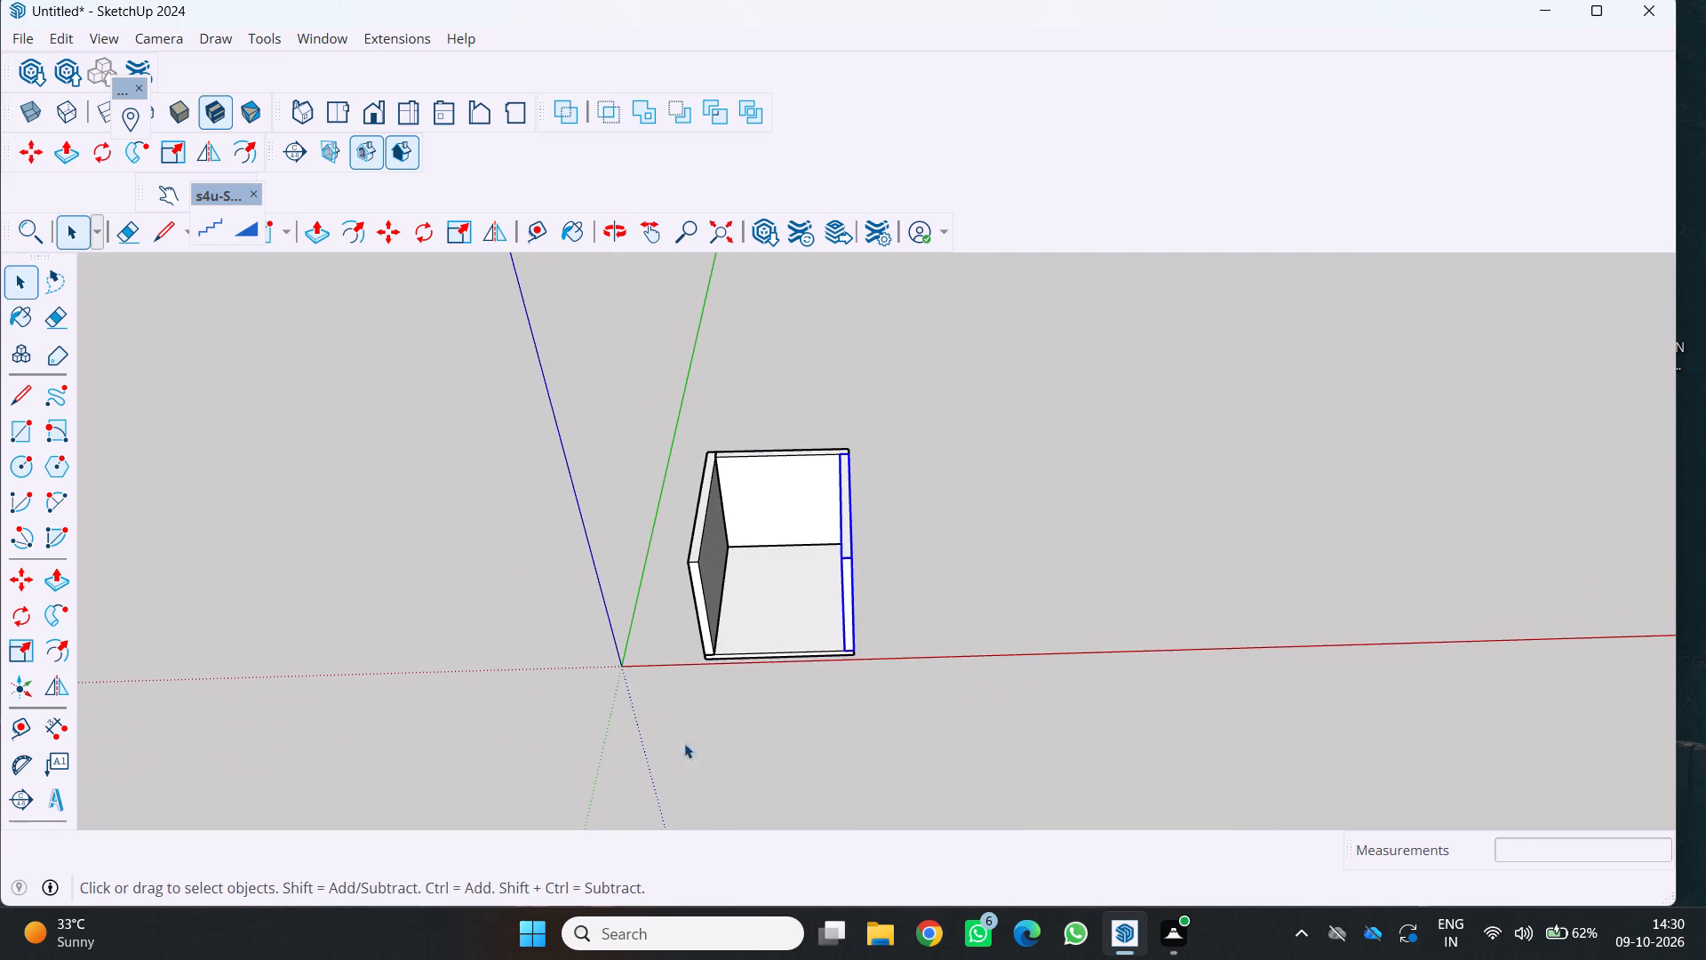
key(space)
click(747, 711)
Examine the three-walled room on its slab from several angles.
middle_drag(661, 680, 645, 556)
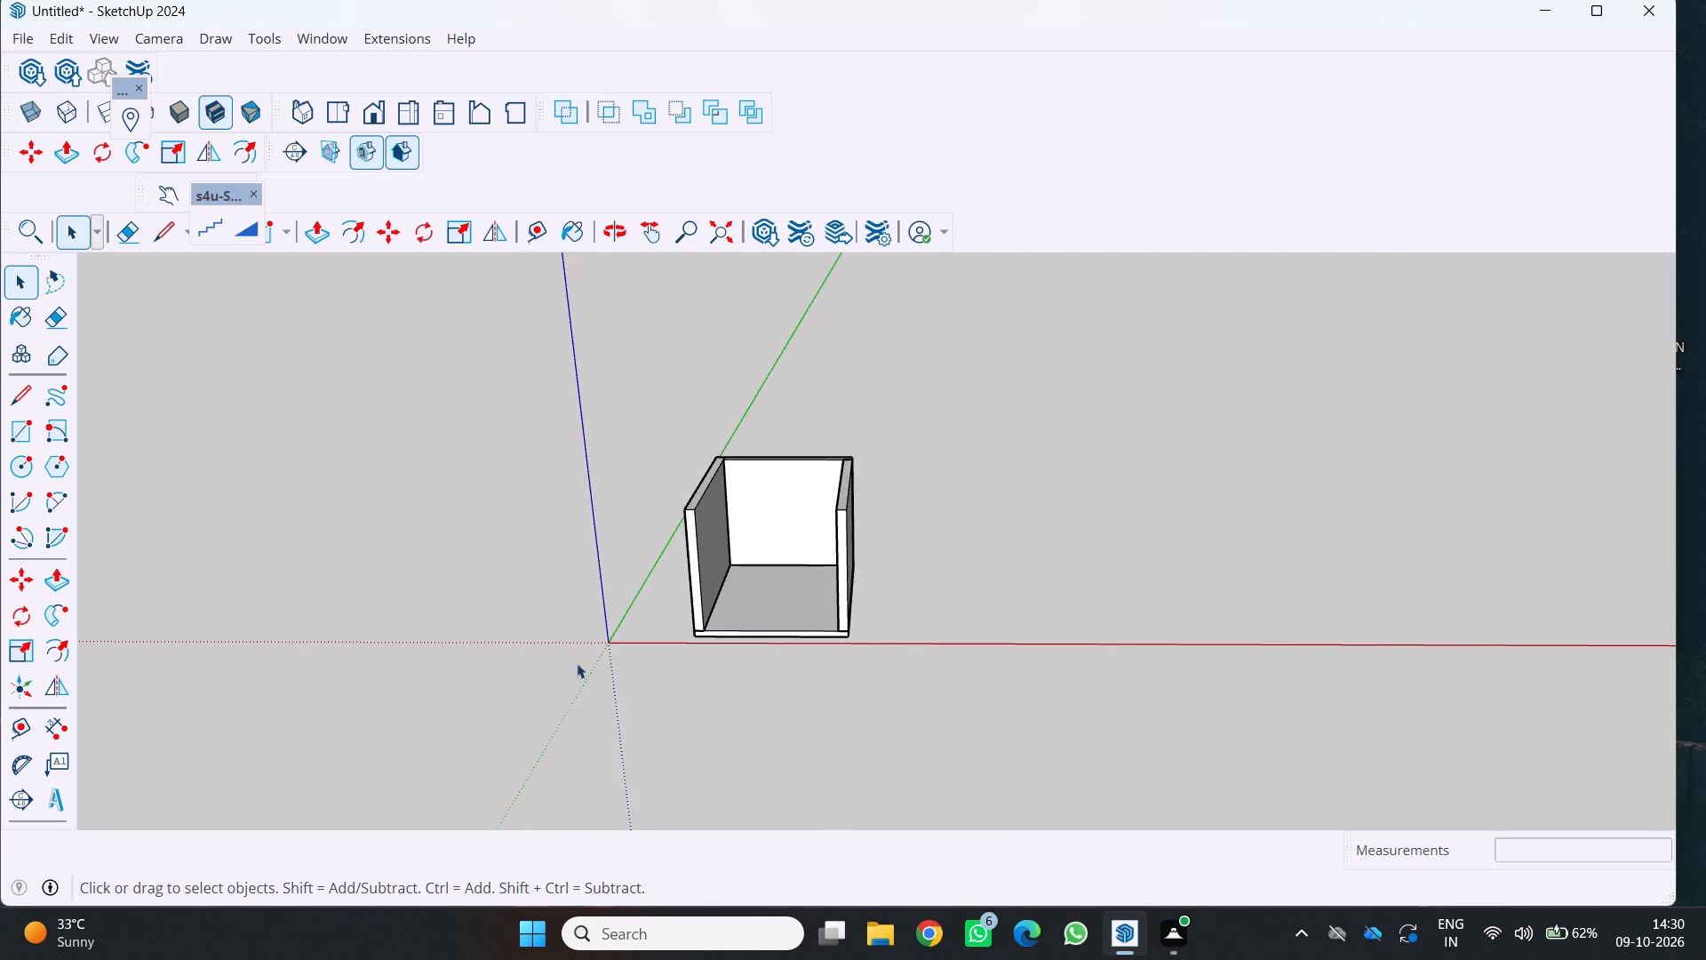
scroll(560, 673, up, 1)
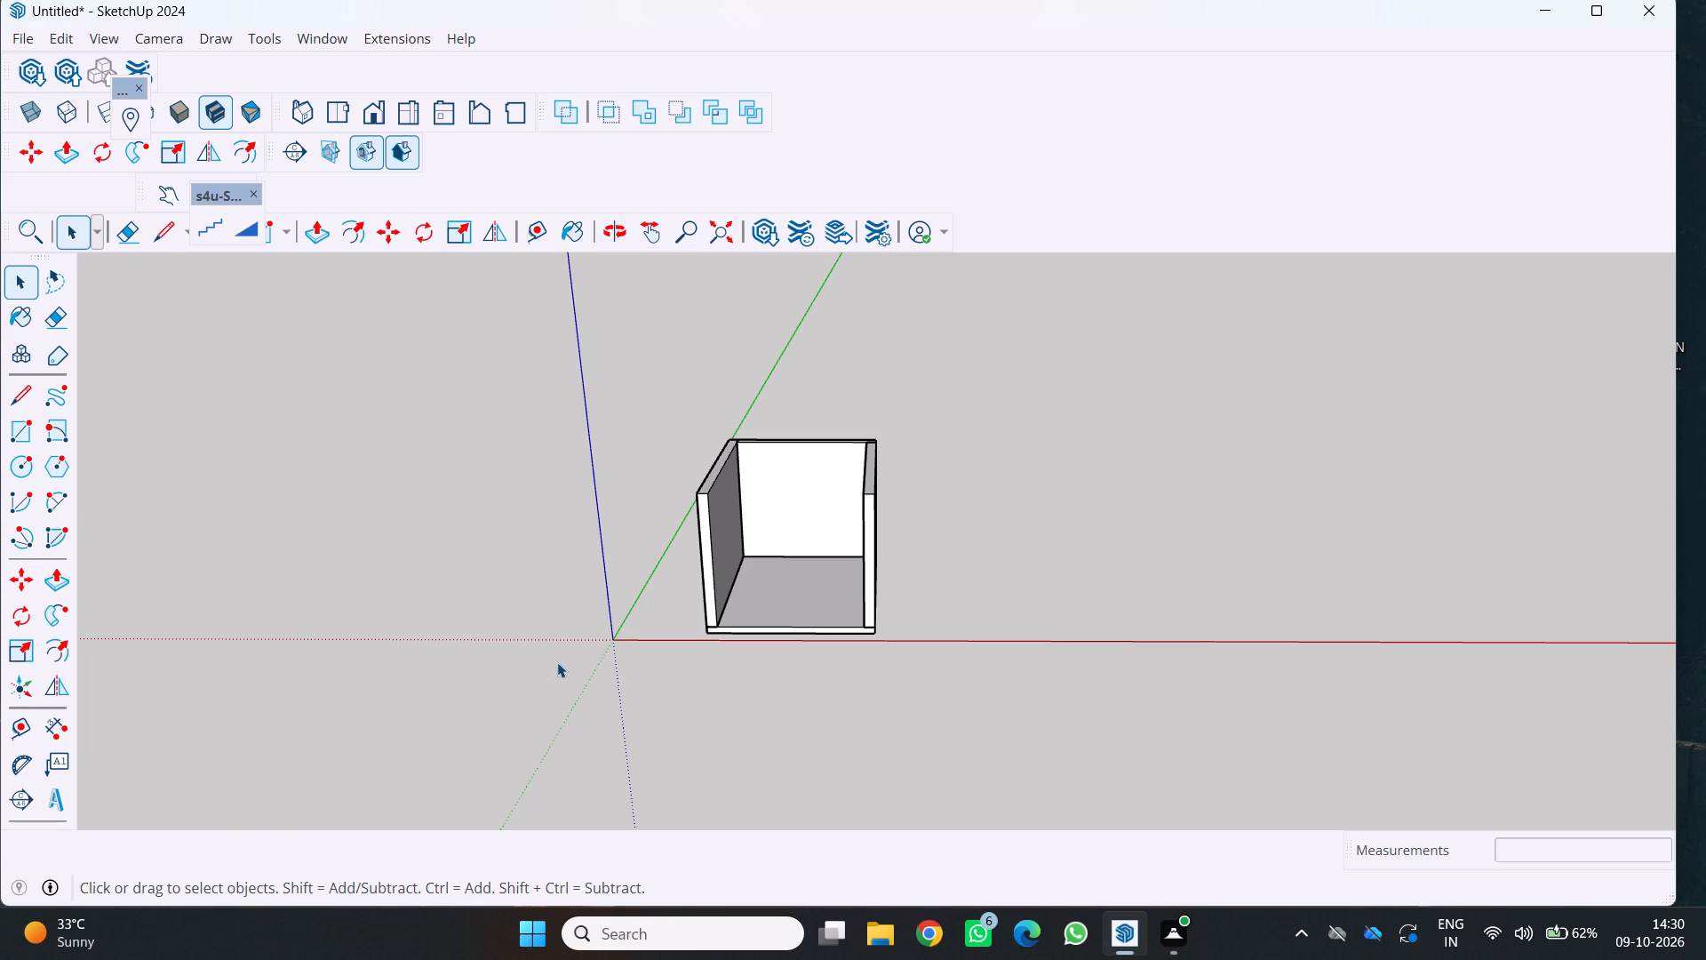
scroll(1246, 604, up, 5)
scroll(844, 598, down, 2)
scroll(115, 889, up, 2)
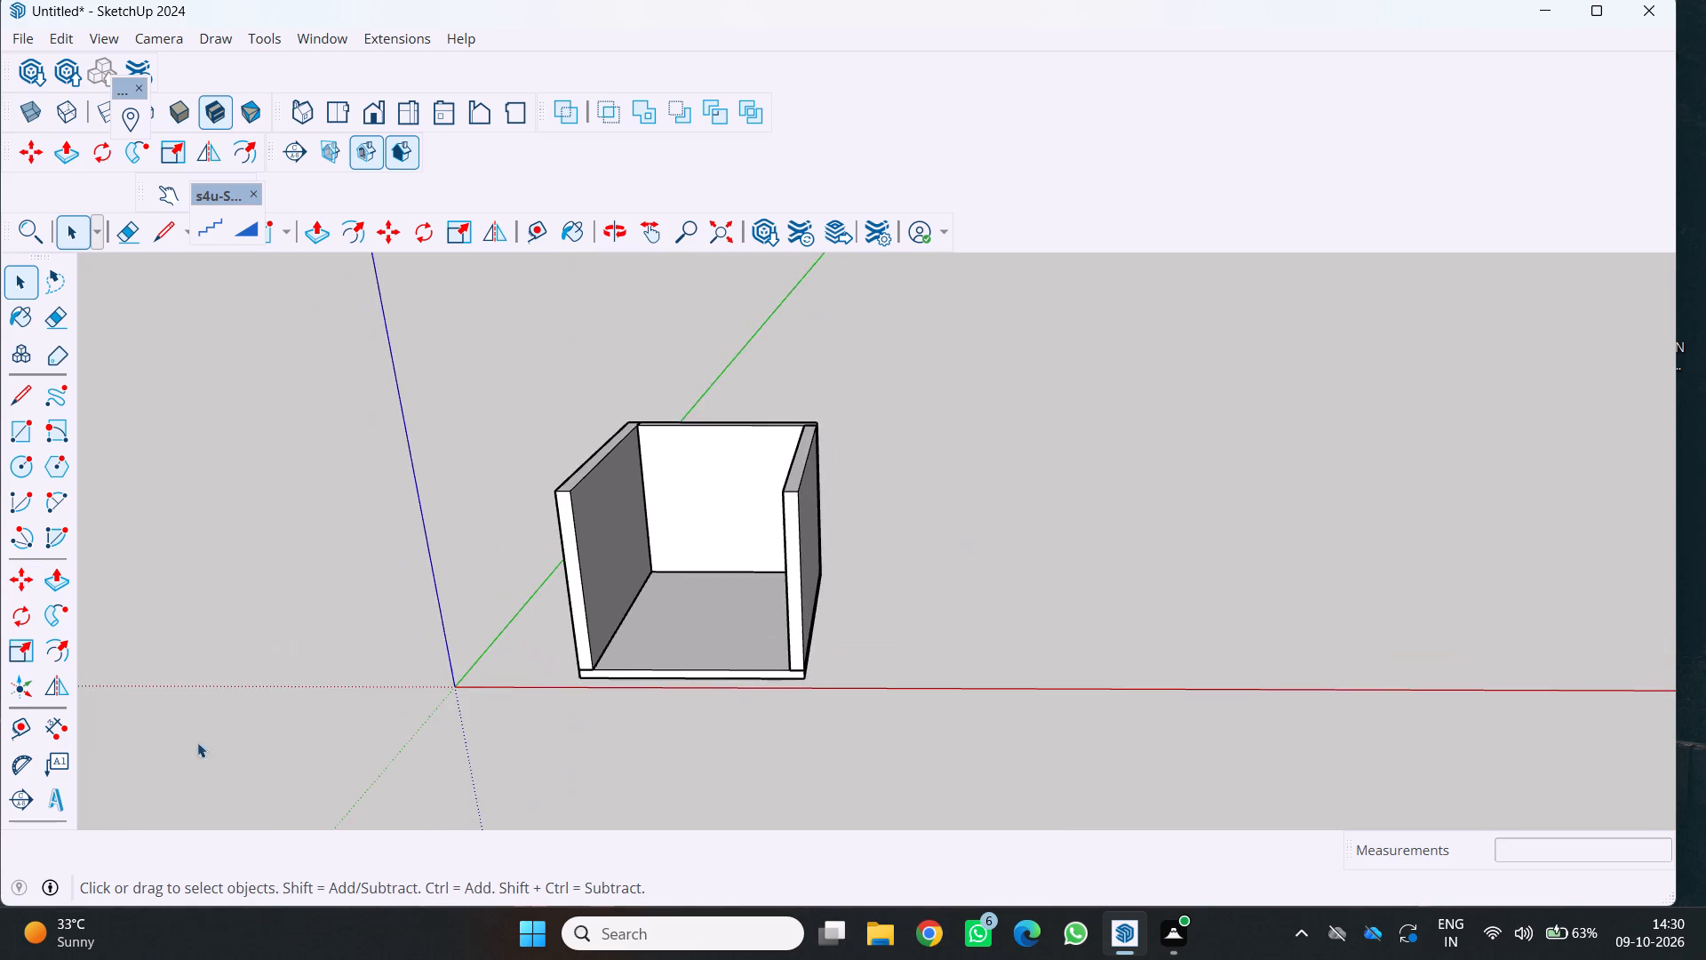
scroll(258, 747, up, 7)
scroll(696, 732, up, 2)
scroll(787, 668, down, 4)
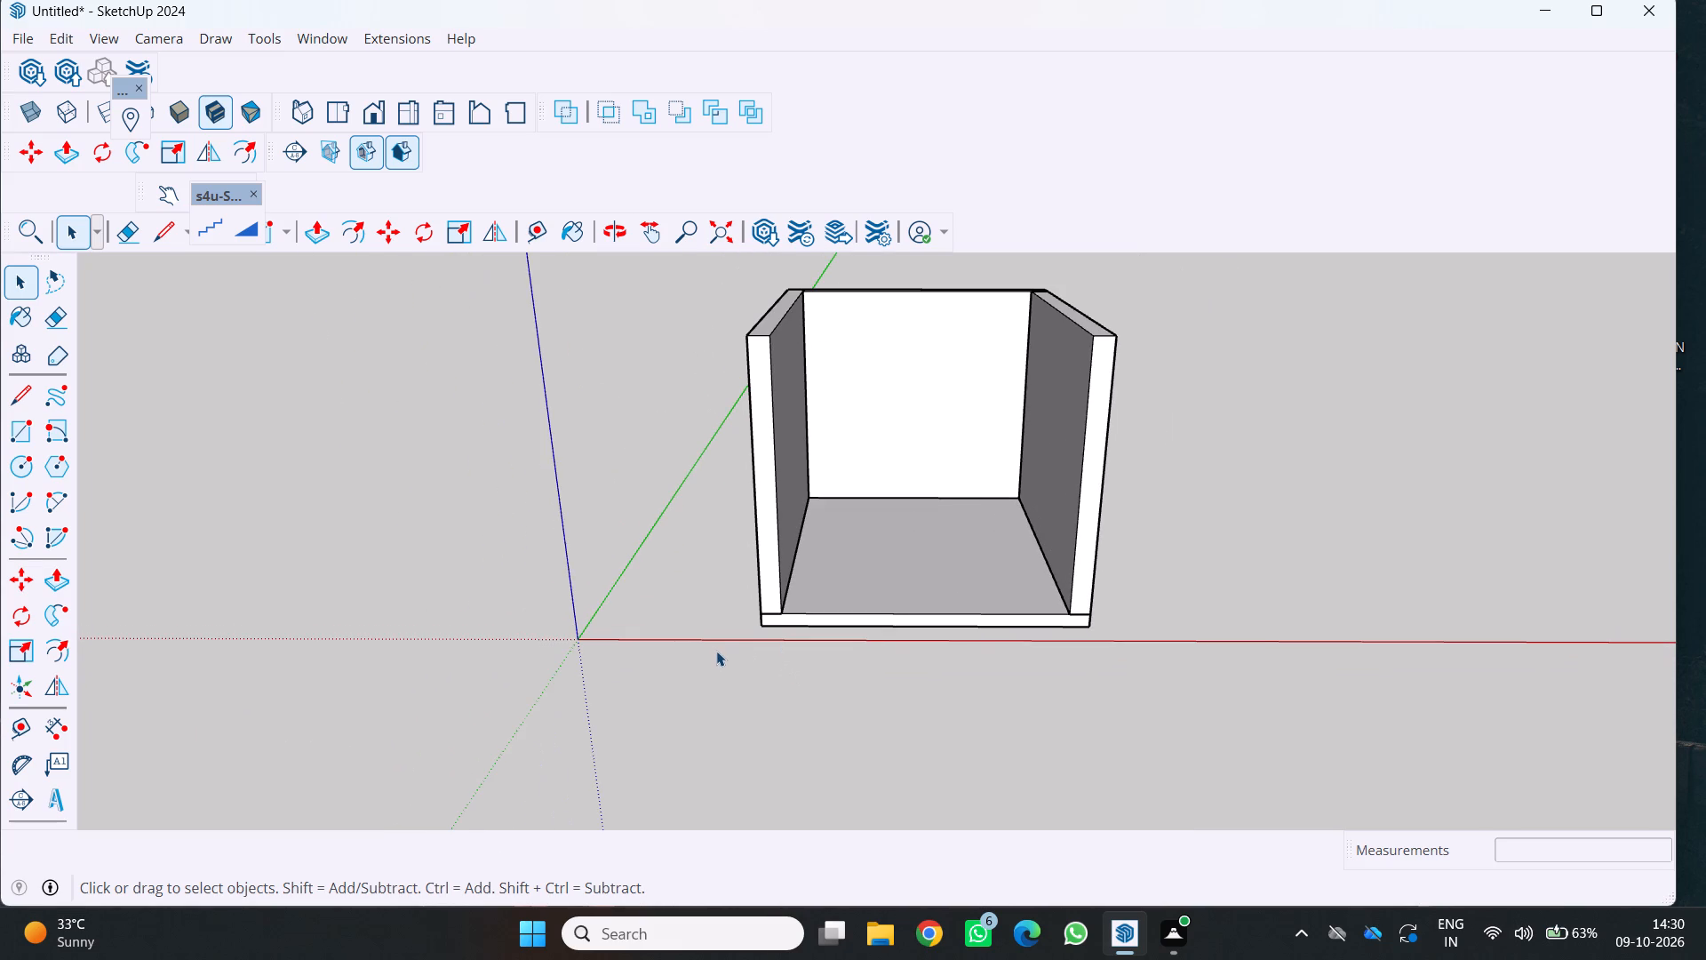
scroll(713, 650, down, 2)
middle_drag(710, 656, 499, 713)
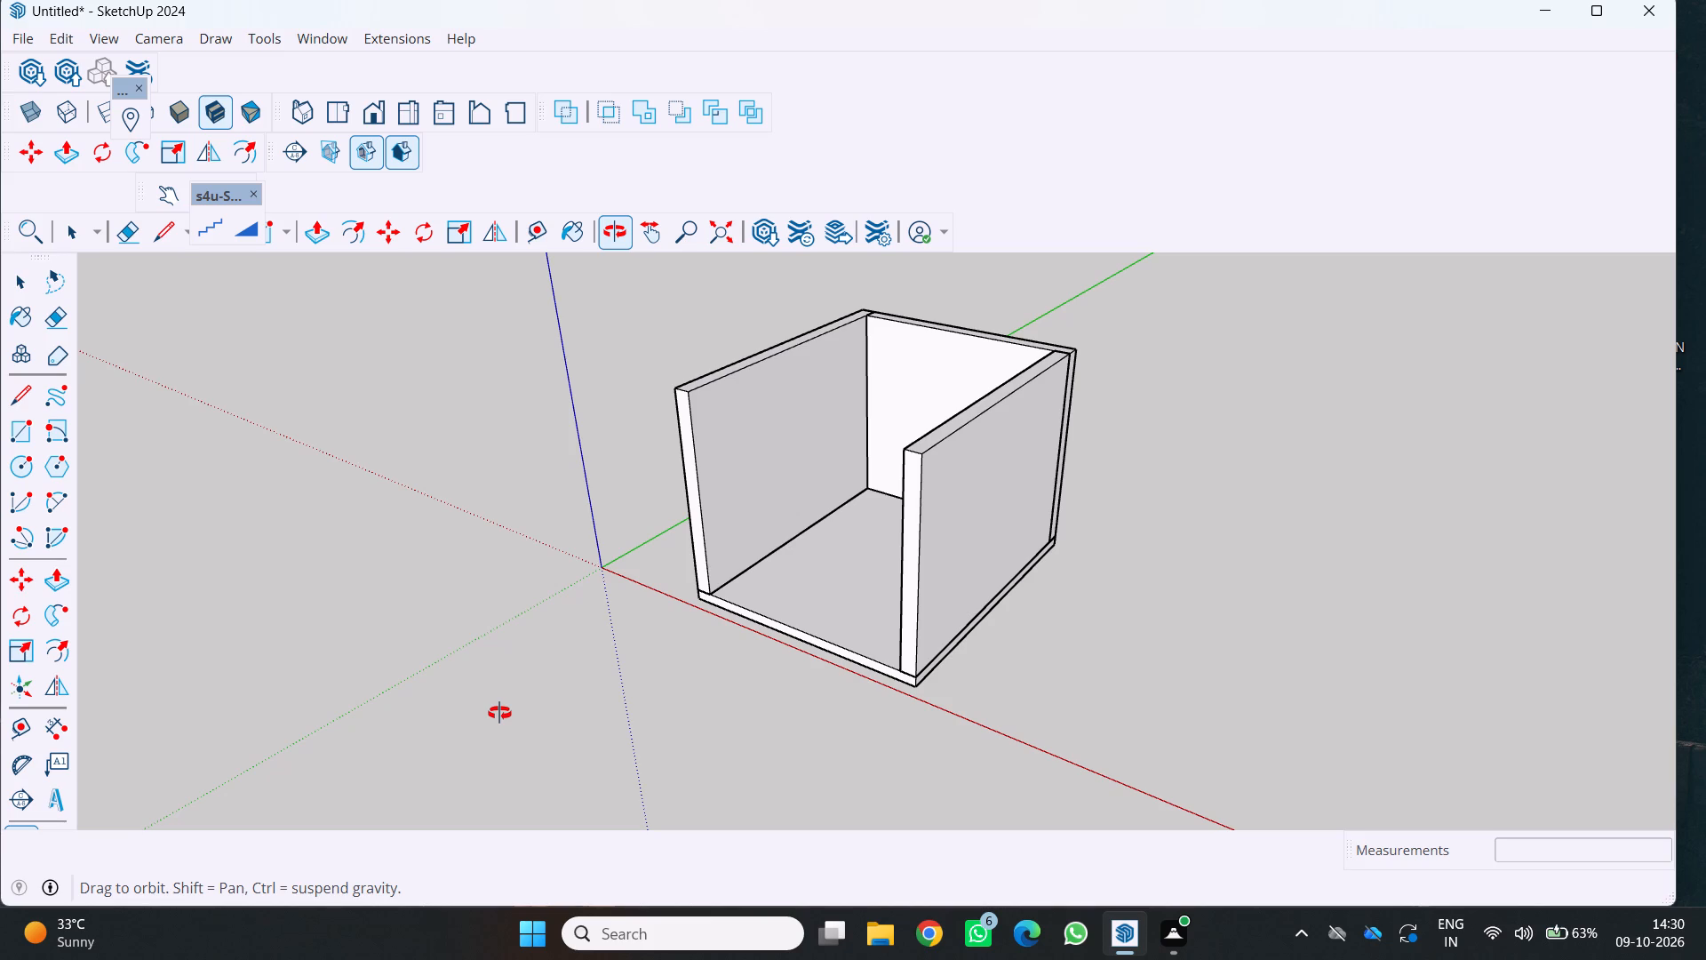
middle_drag(499, 713, 616, 700)
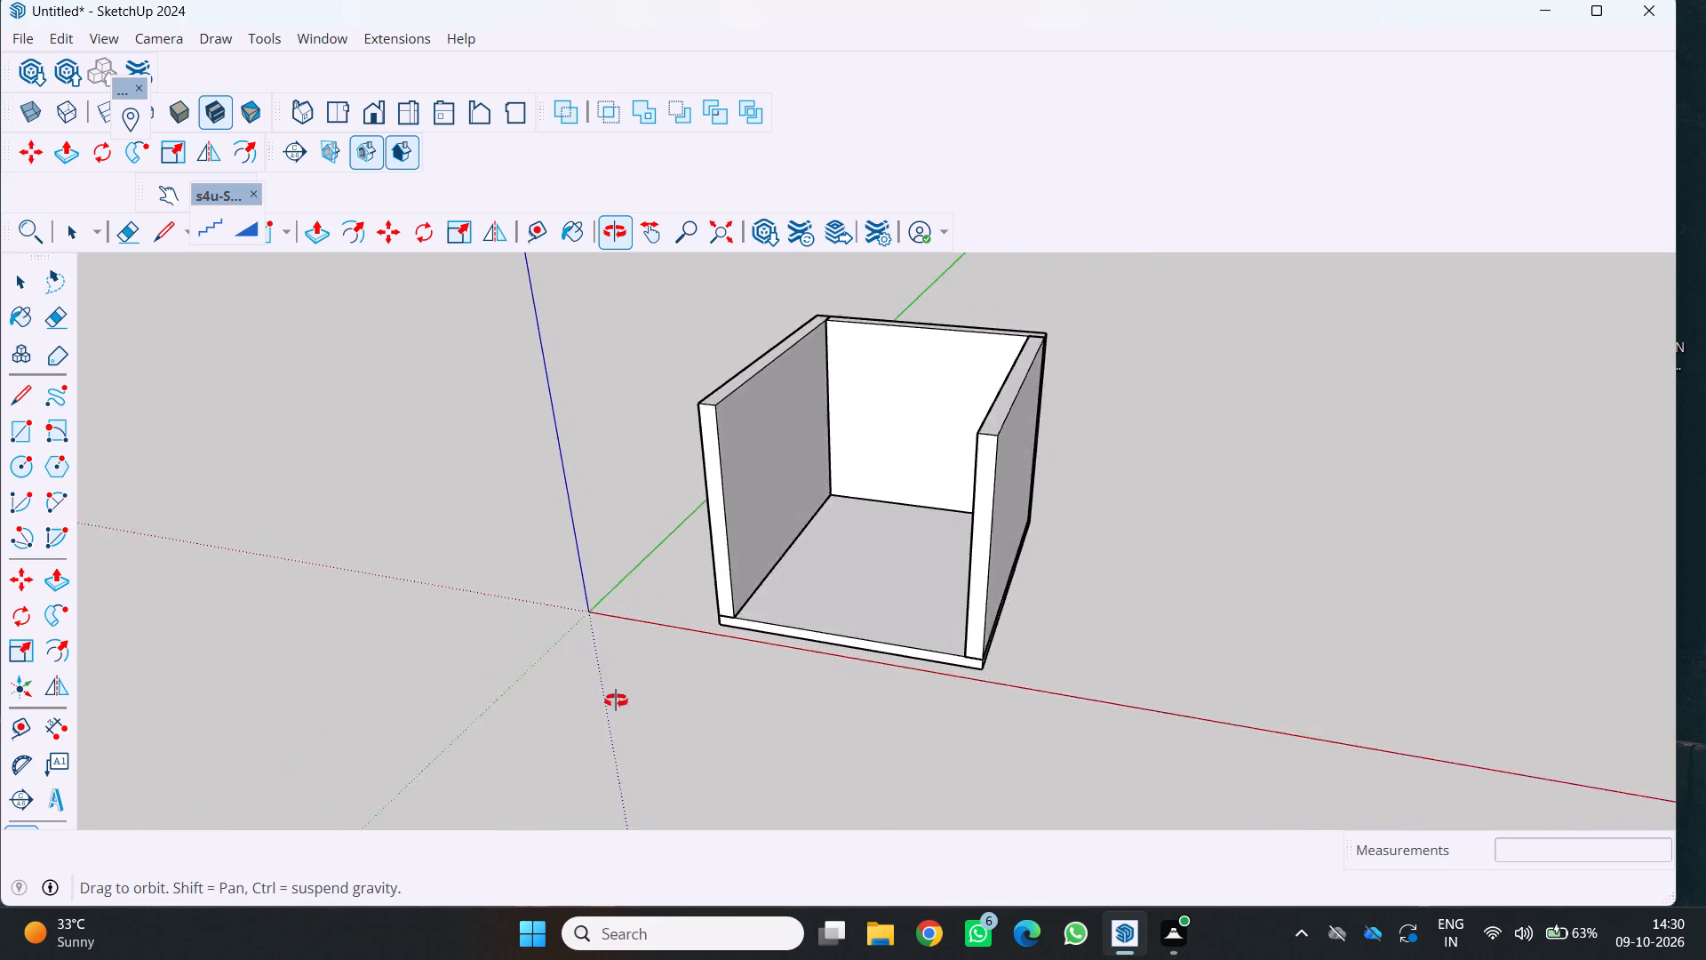
middle_drag(616, 700, 648, 695)
middle_click(647, 695)
middle_click(646, 694)
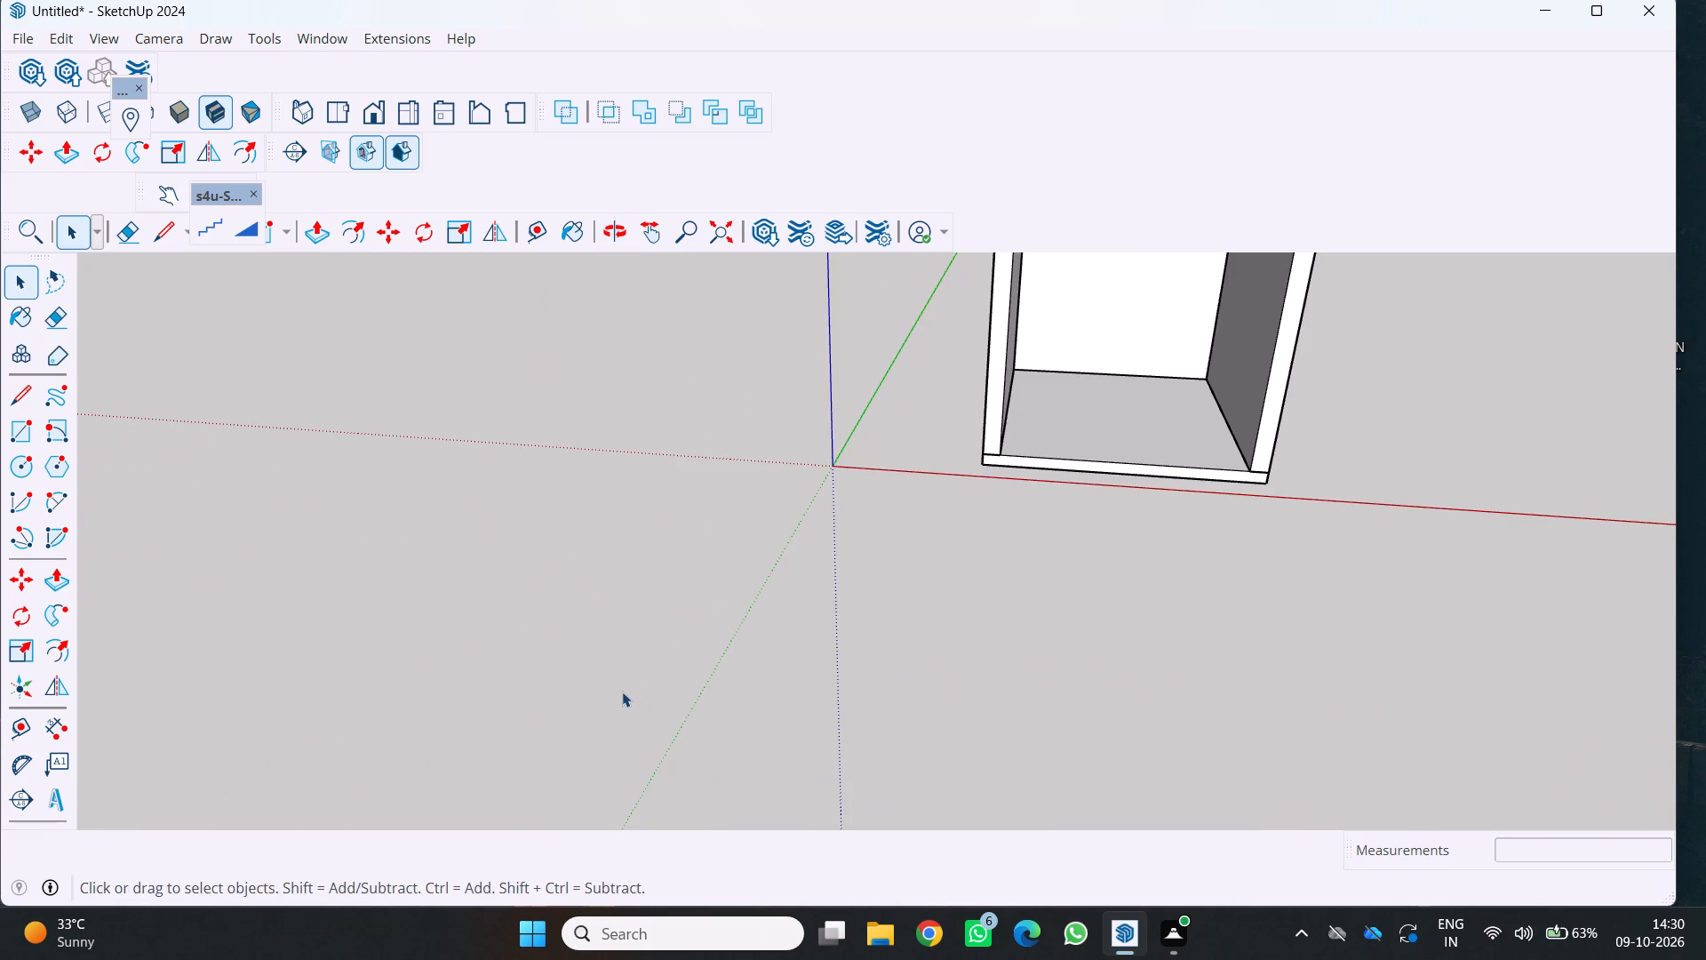
scroll(600, 691, down, 5)
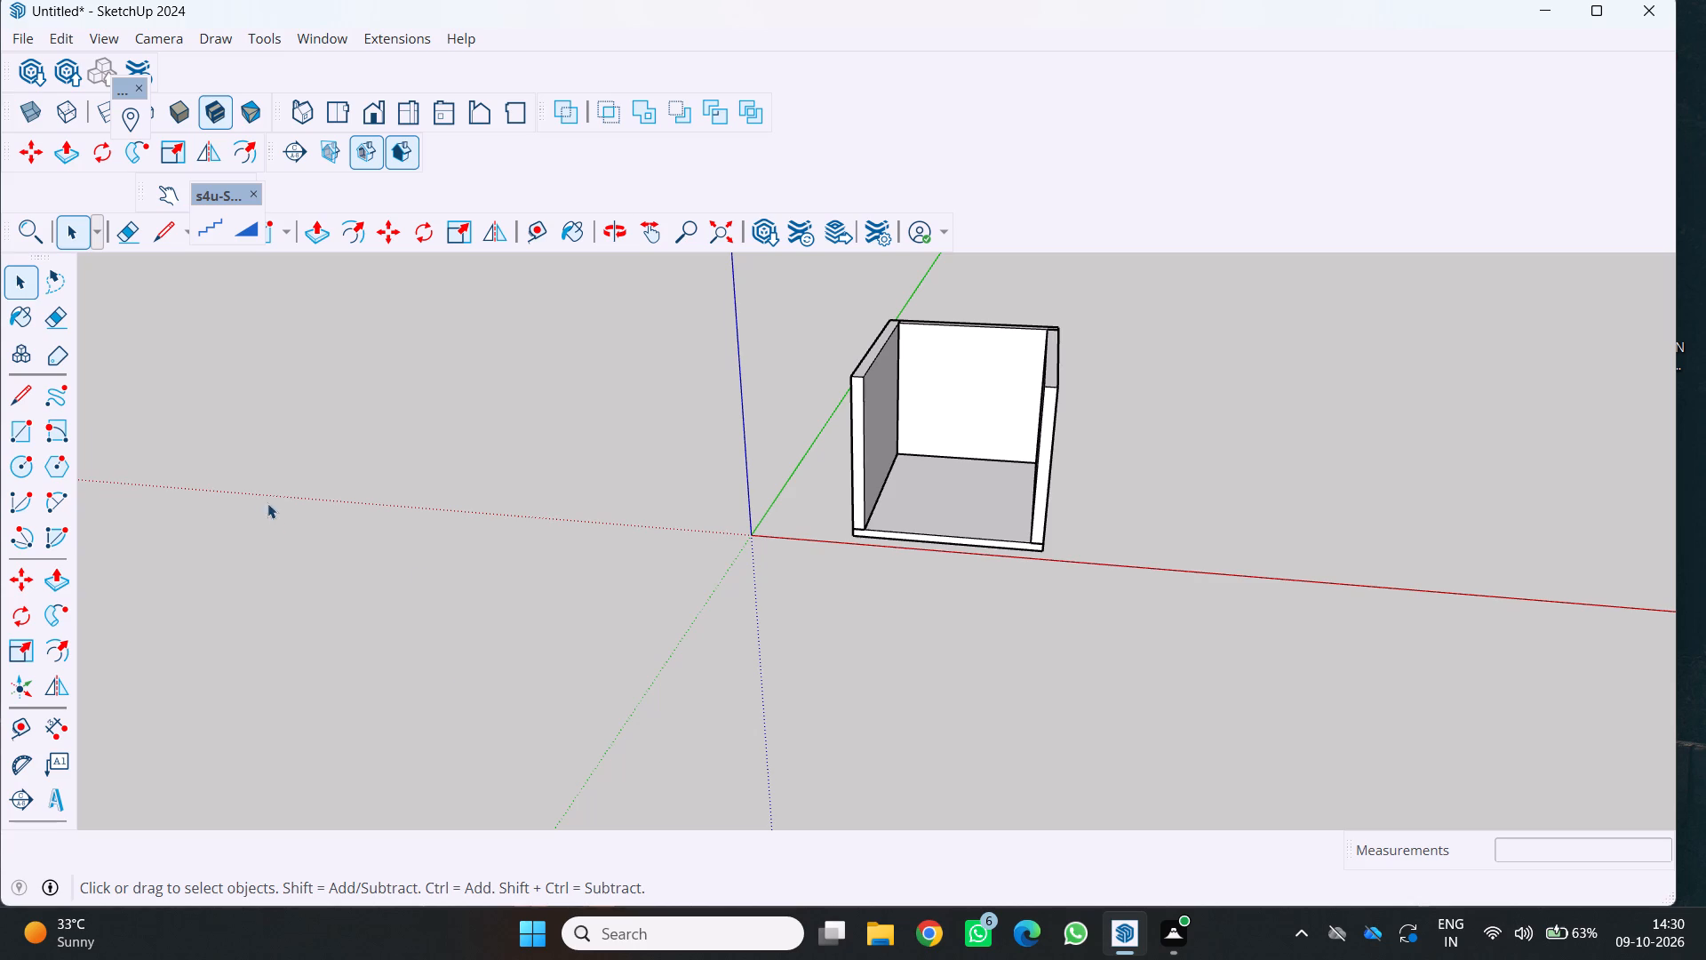
Draw a rectangle on the ground beside the three-walled room, near the red axis, entering dimensions 14'14'.
scroll(632, 474, down, 4)
scroll(341, 396, down, 2)
middle_drag(973, 460, 1083, 556)
middle_drag(1080, 555, 1063, 542)
scroll(794, 424, up, 8)
middle_drag(754, 508, 647, 437)
middle_click(647, 437)
scroll(650, 438, down, 10)
middle_drag(880, 505, 907, 519)
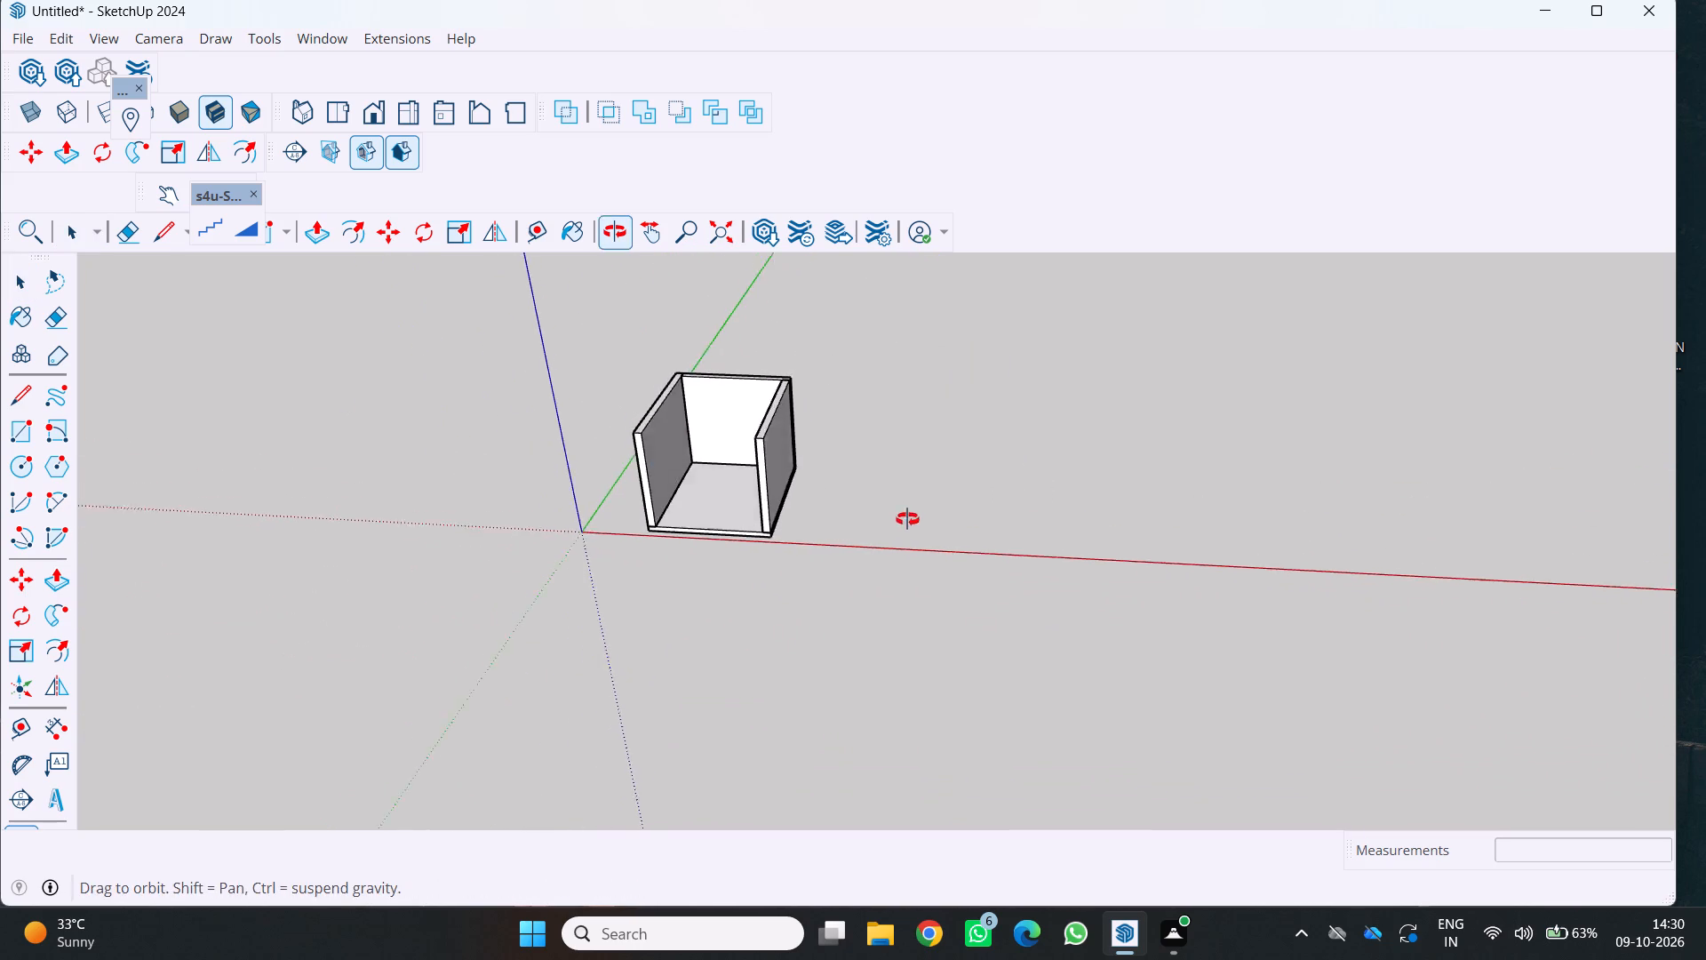
middle_drag(907, 519, 909, 522)
scroll(897, 516, up, 1)
click(19, 444)
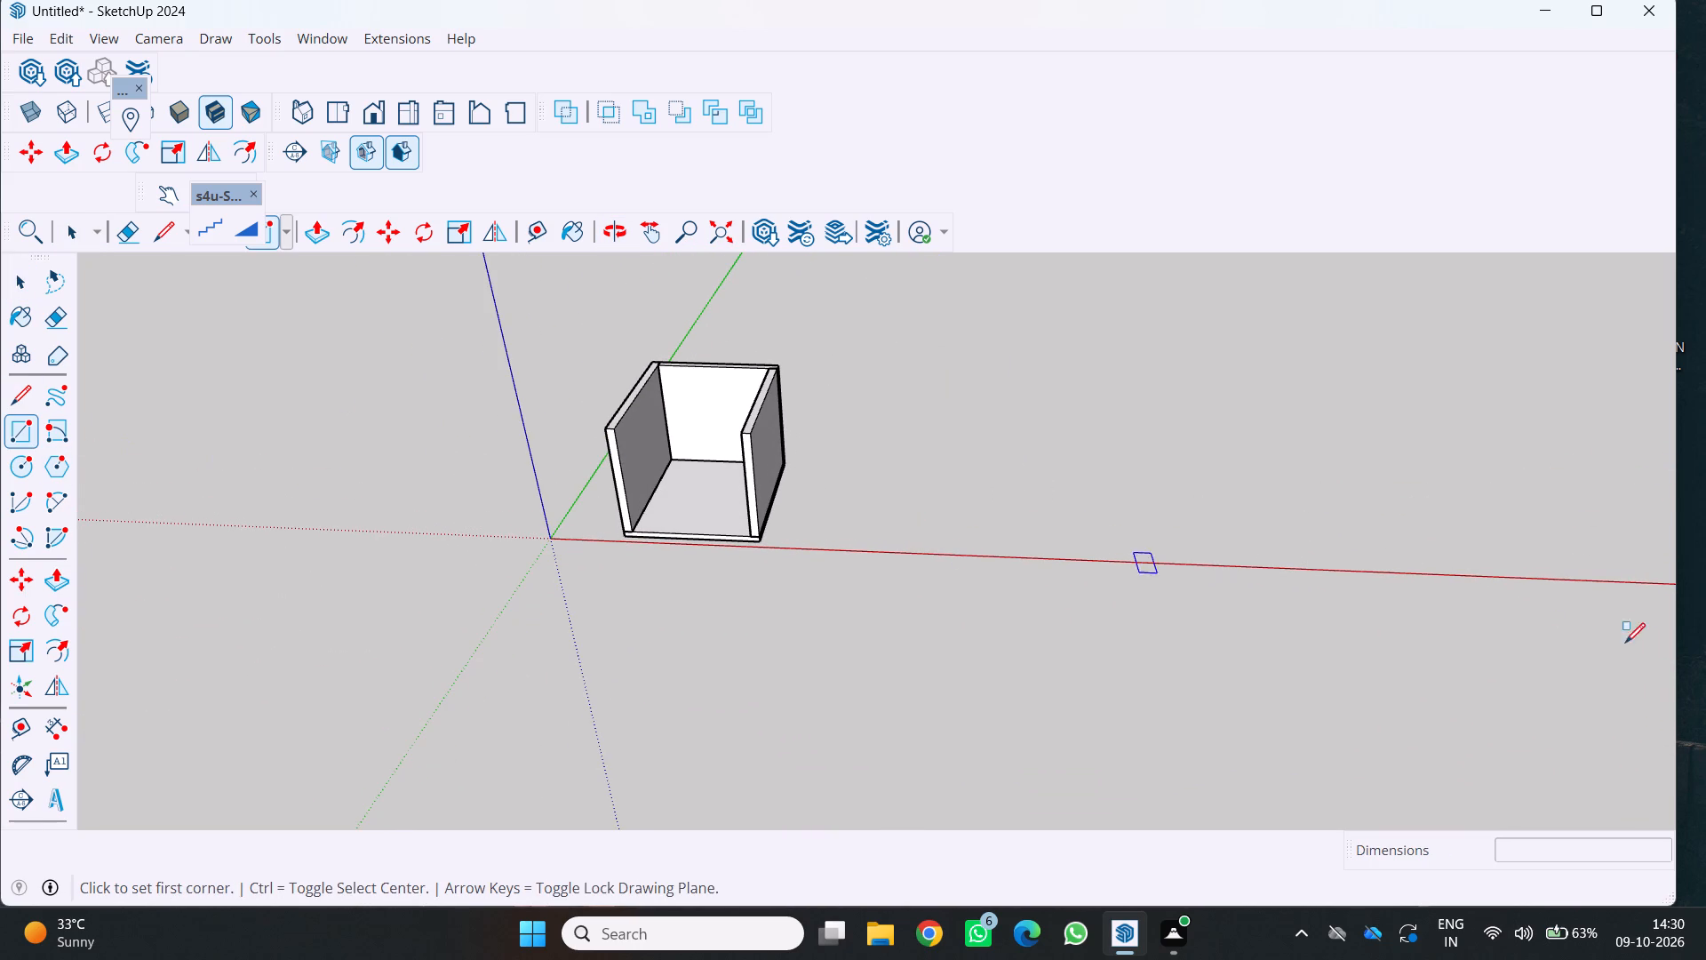
click(893, 523)
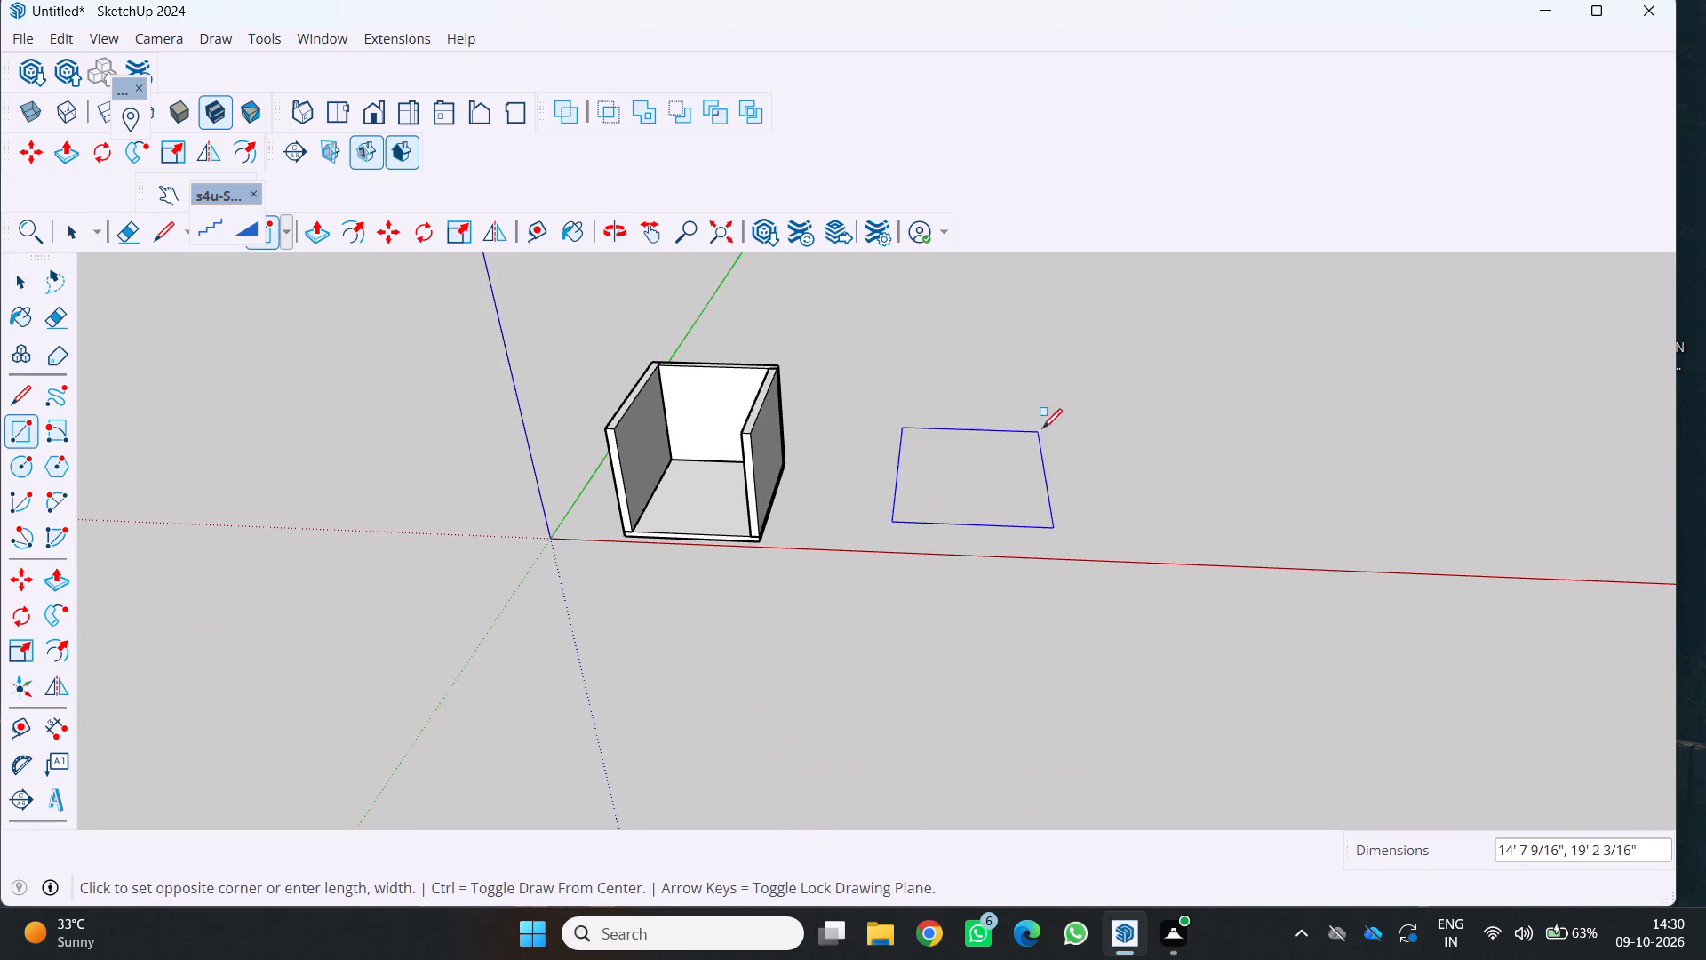
text(14)
key(period)
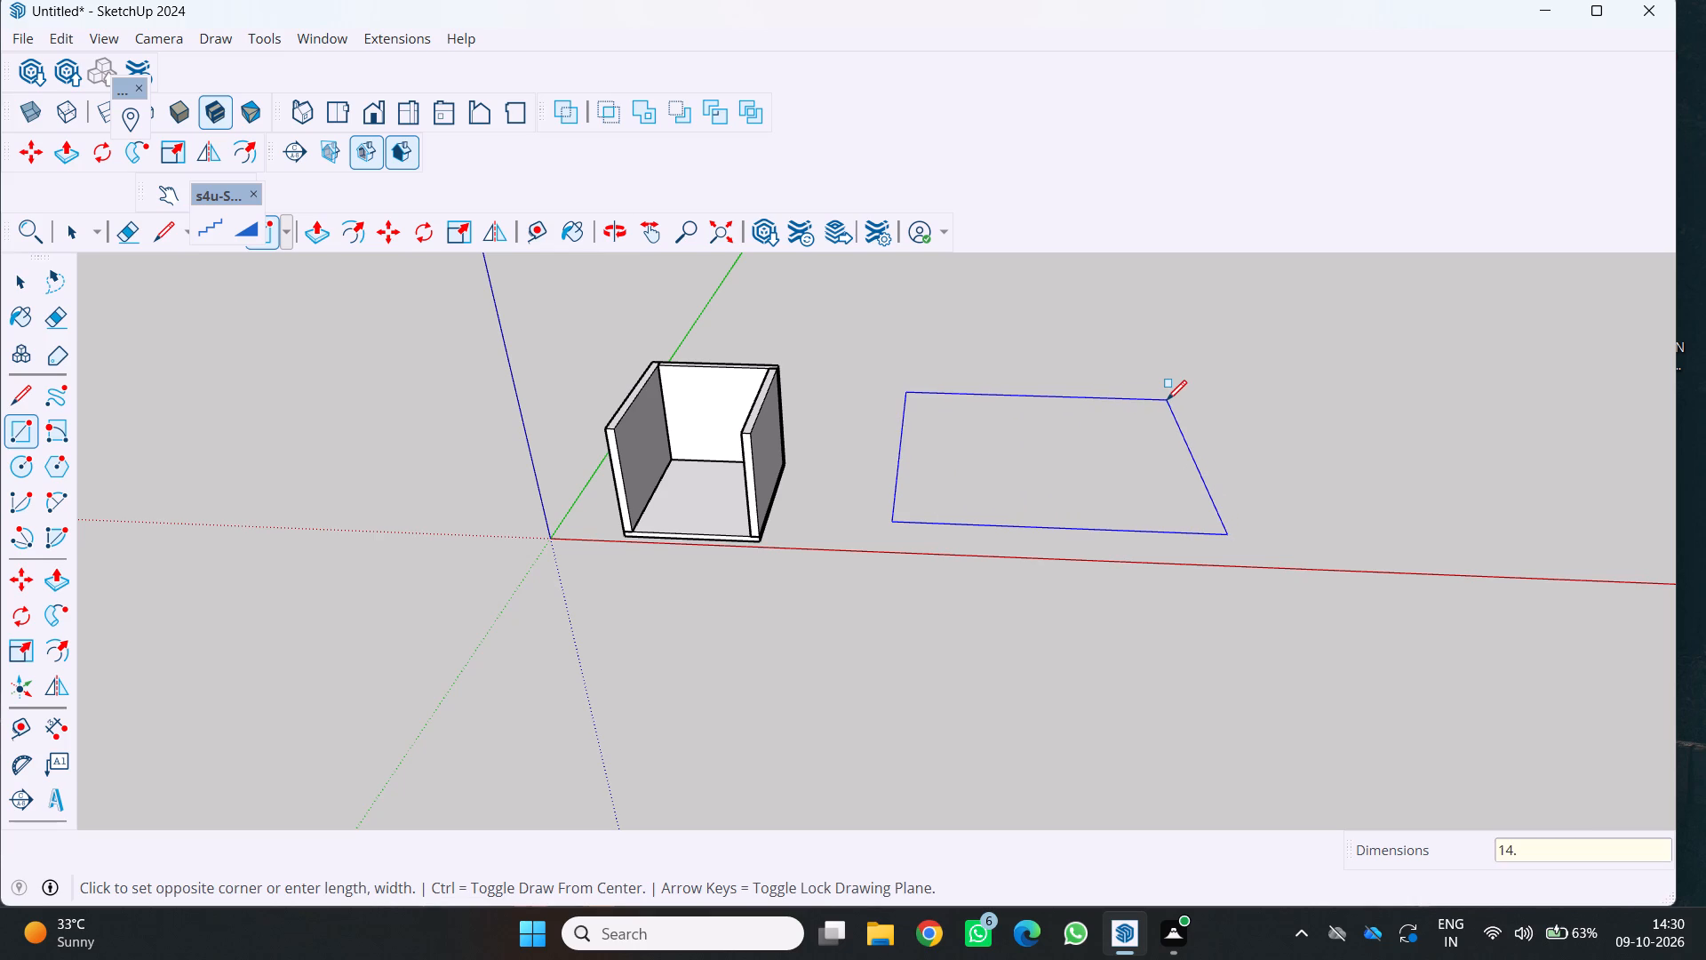
key(BackSpace)
text(,14)
key(BackSpace)
key(BackSpace)
key(BackSpace)
key(apostrophe)
text(14)
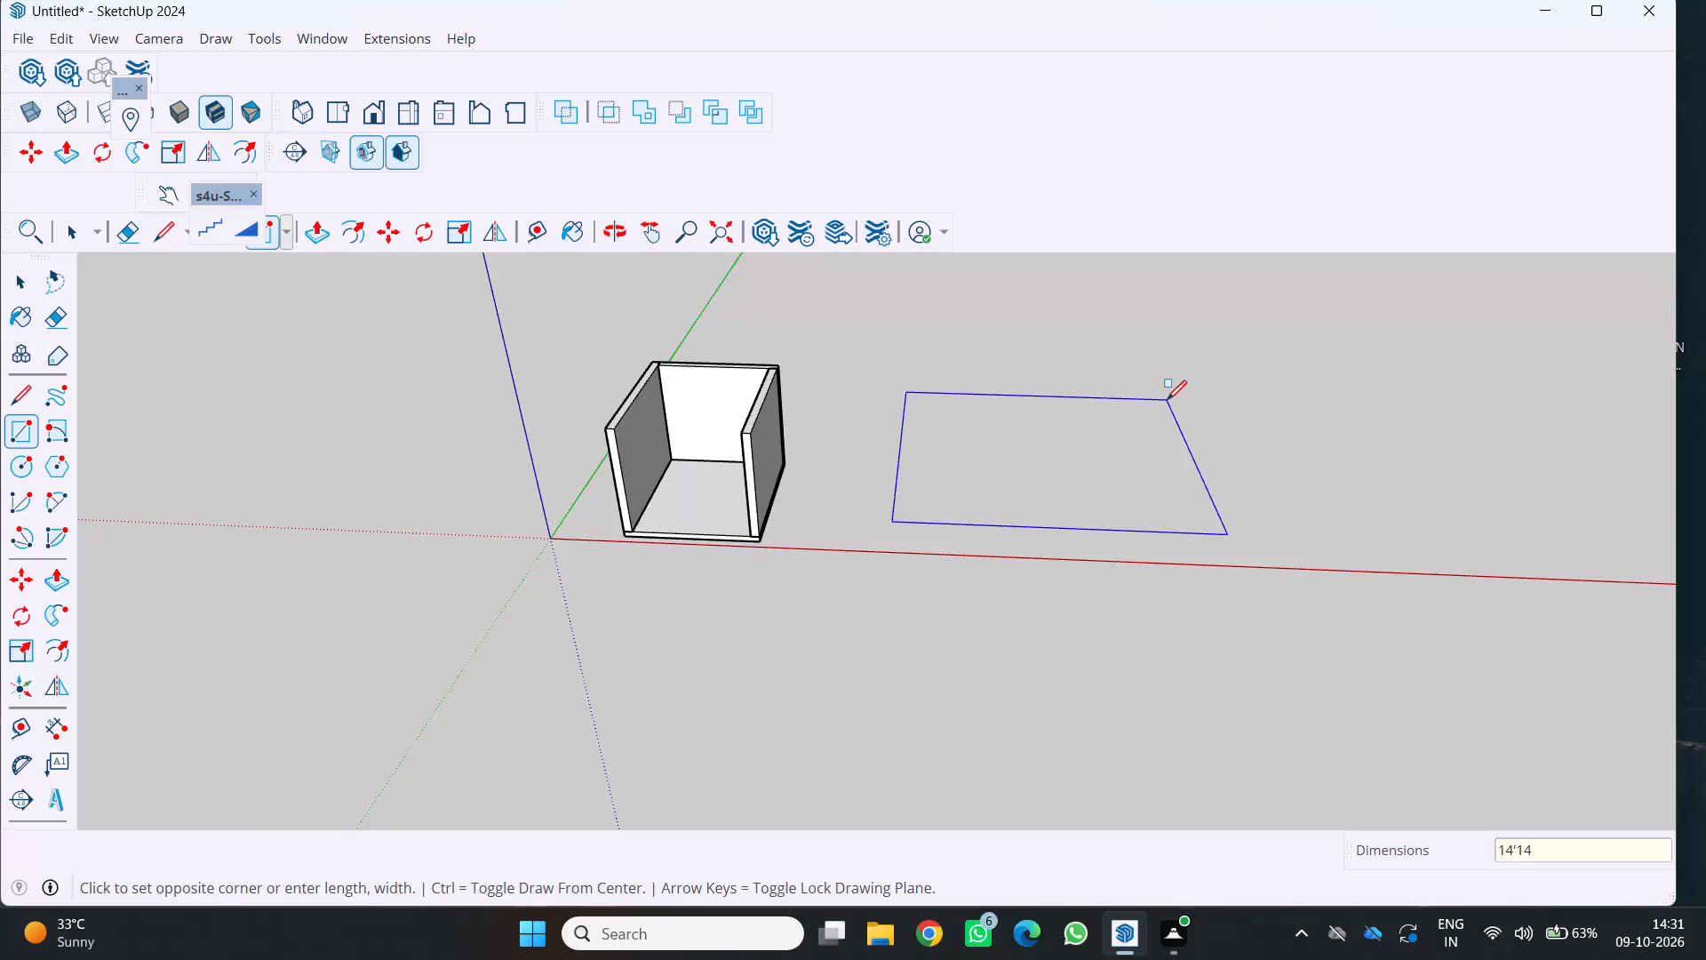
key(apostrophe)
key(Return)
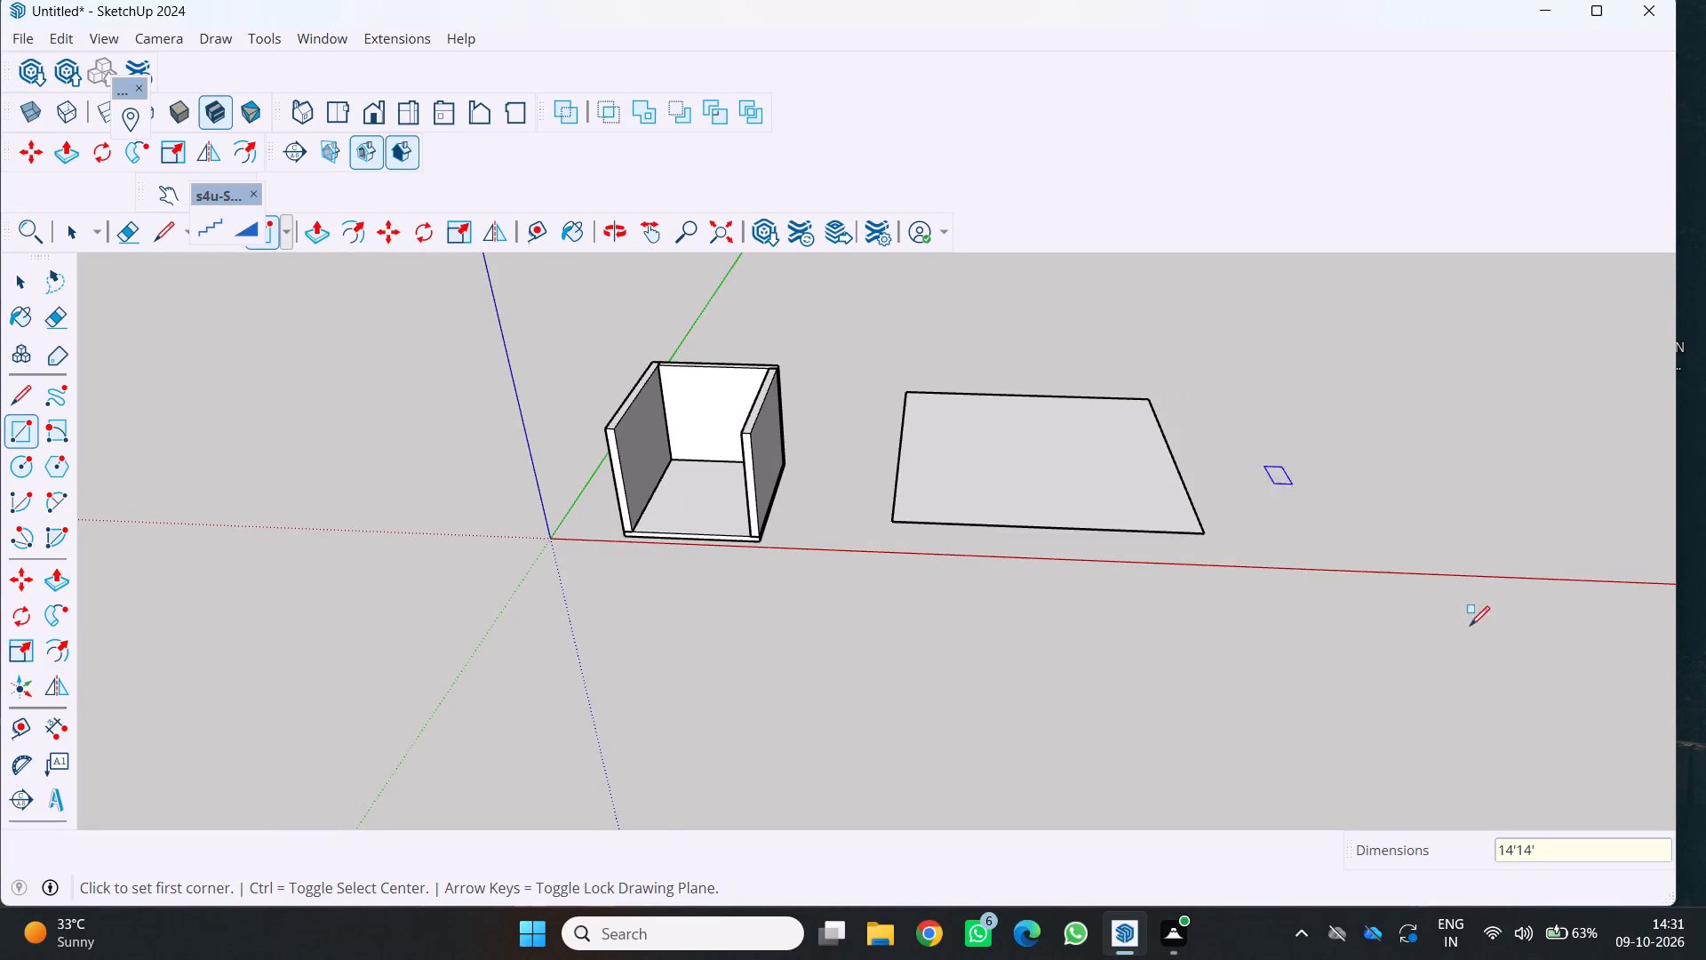
Push/Pull the new rectangle beside the room up 6" to form a second slab.
scroll(1486, 637, down, 1)
middle_drag(893, 541, 798, 527)
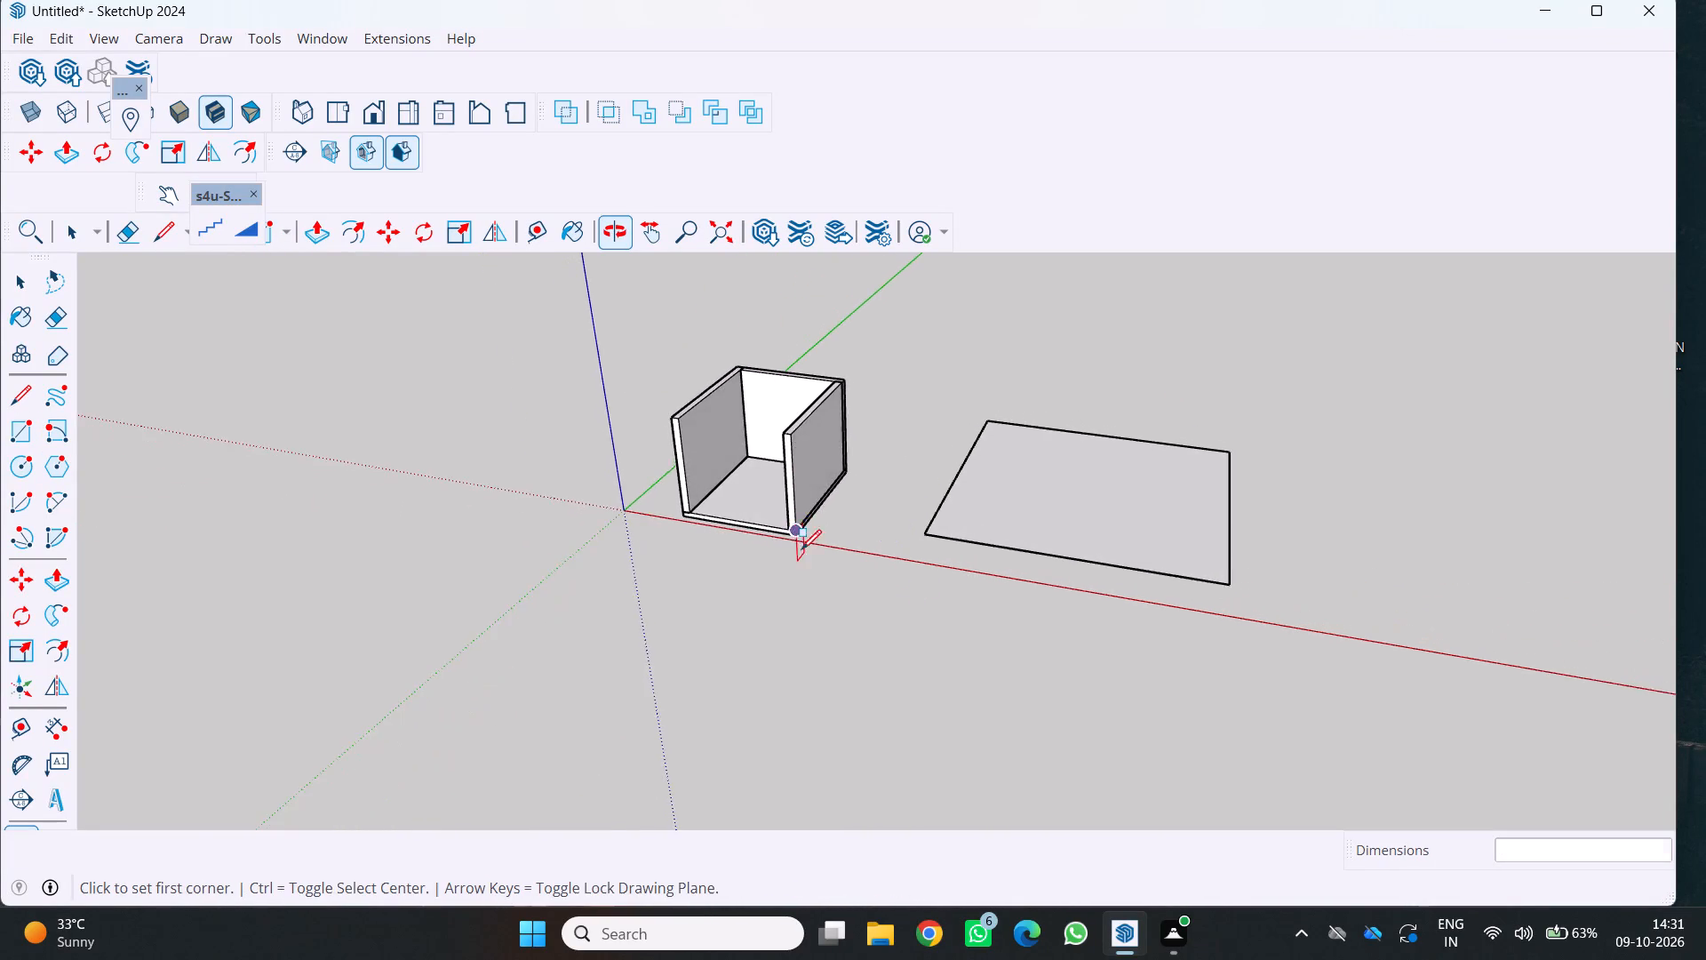
scroll(923, 599, up, 3)
key(p)
click(1058, 485)
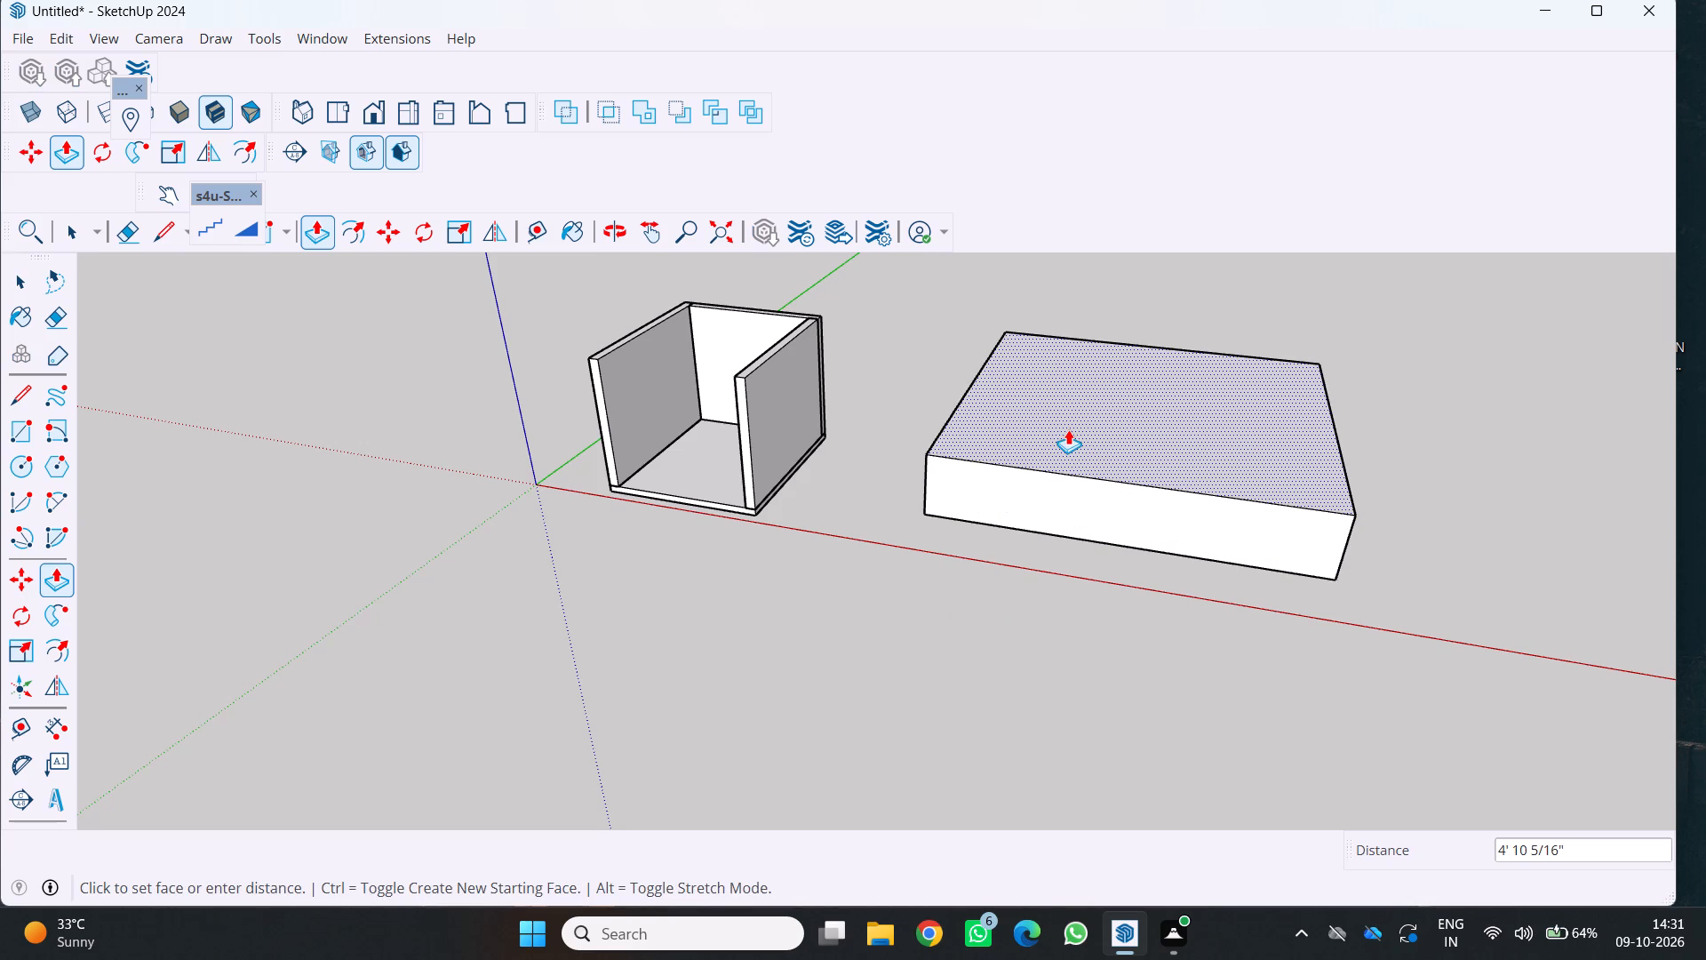
key(6)
key(Return)
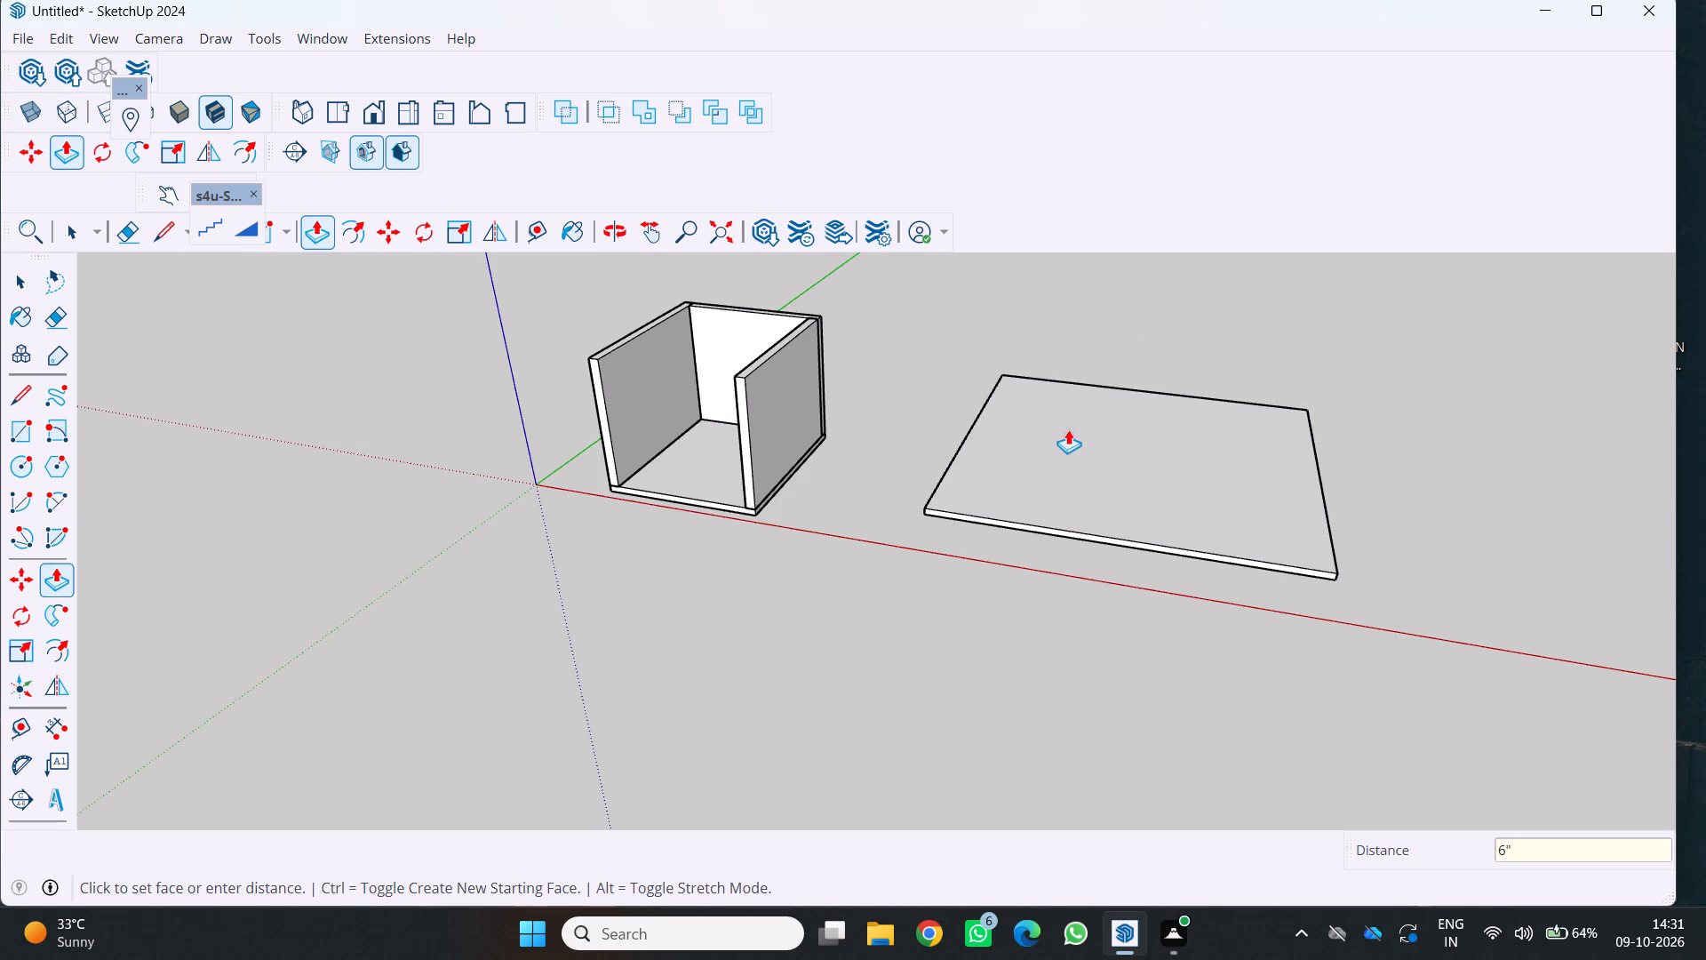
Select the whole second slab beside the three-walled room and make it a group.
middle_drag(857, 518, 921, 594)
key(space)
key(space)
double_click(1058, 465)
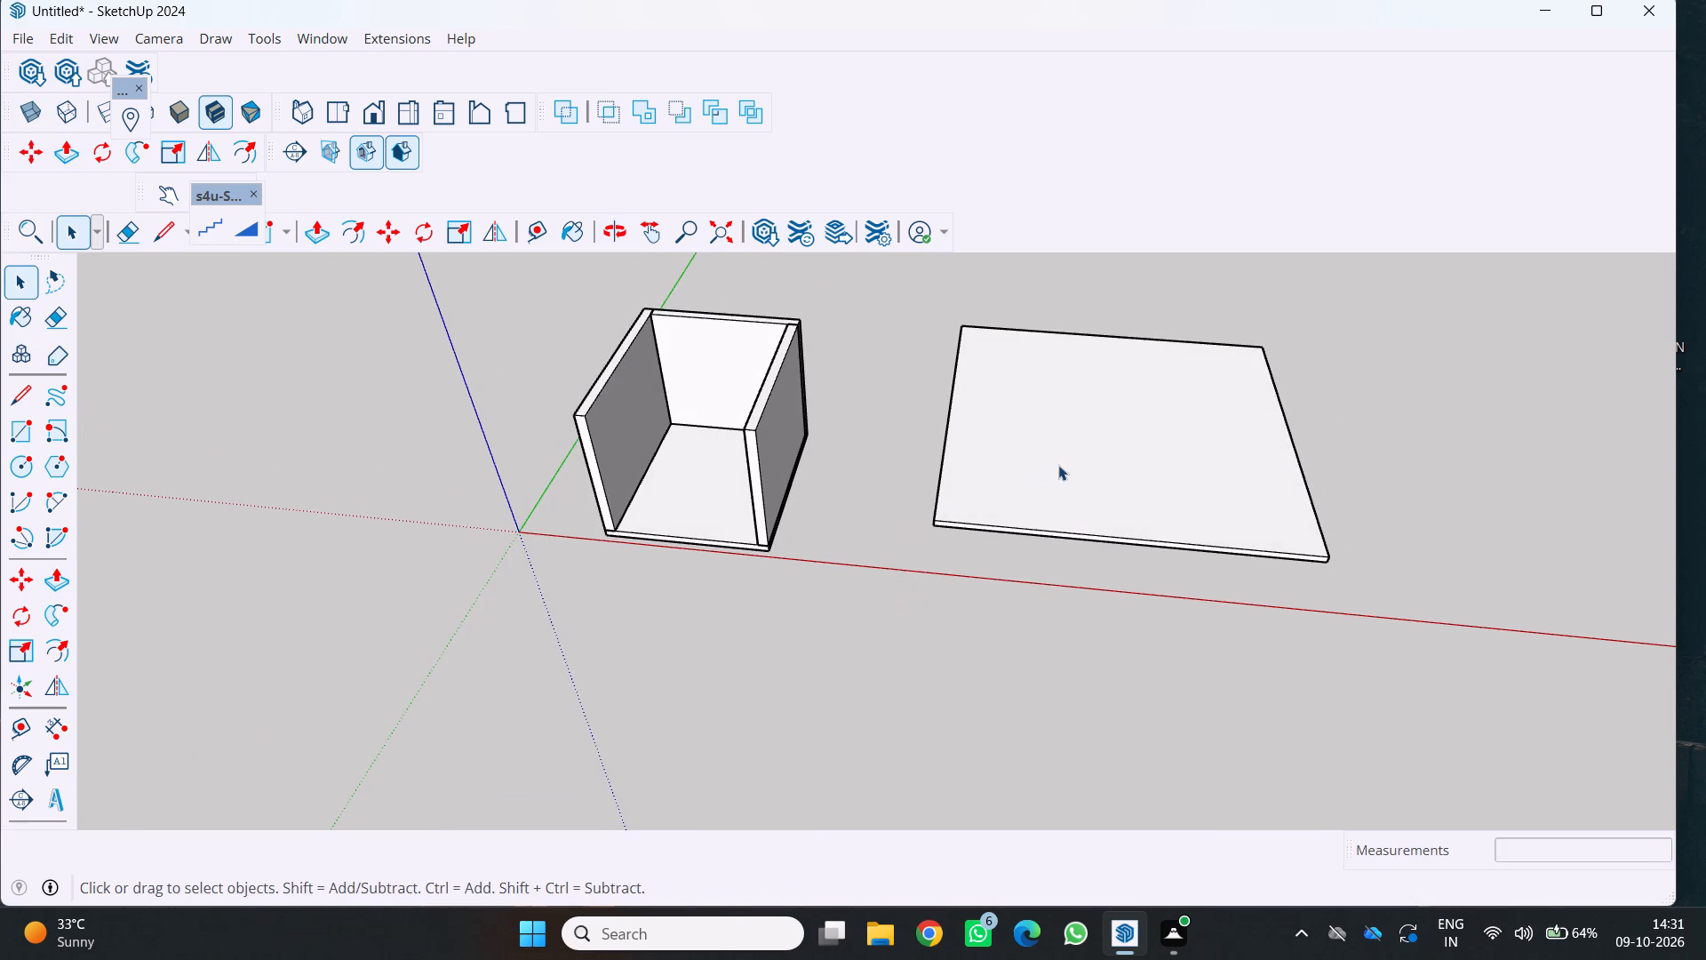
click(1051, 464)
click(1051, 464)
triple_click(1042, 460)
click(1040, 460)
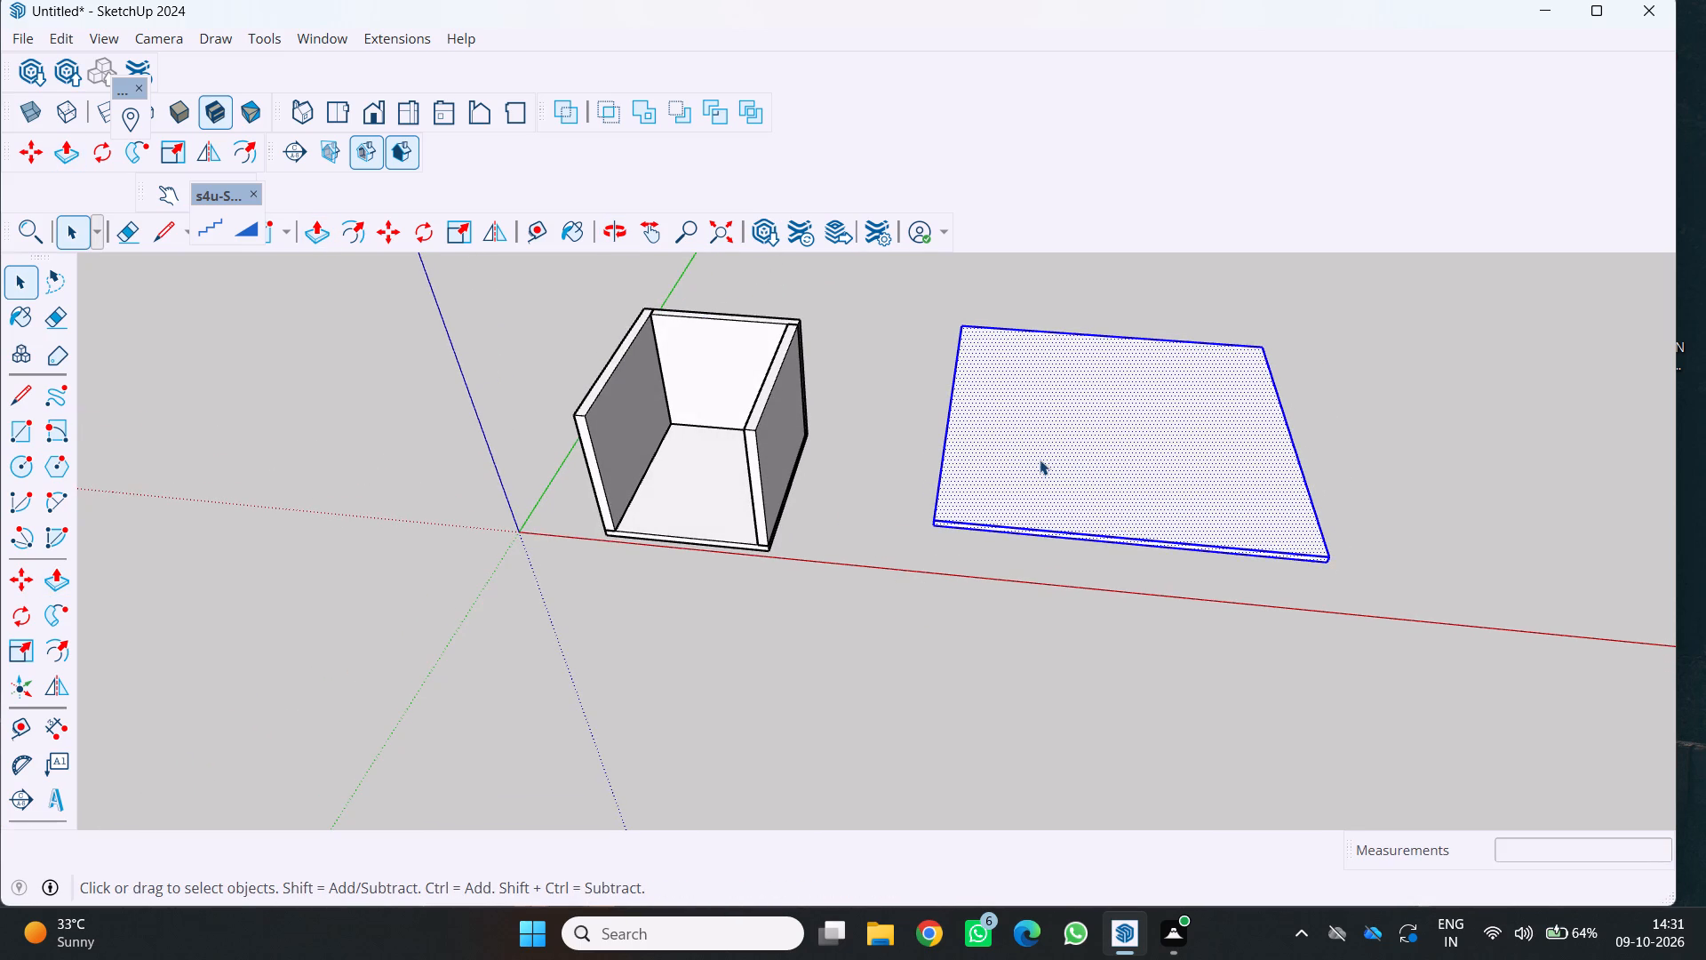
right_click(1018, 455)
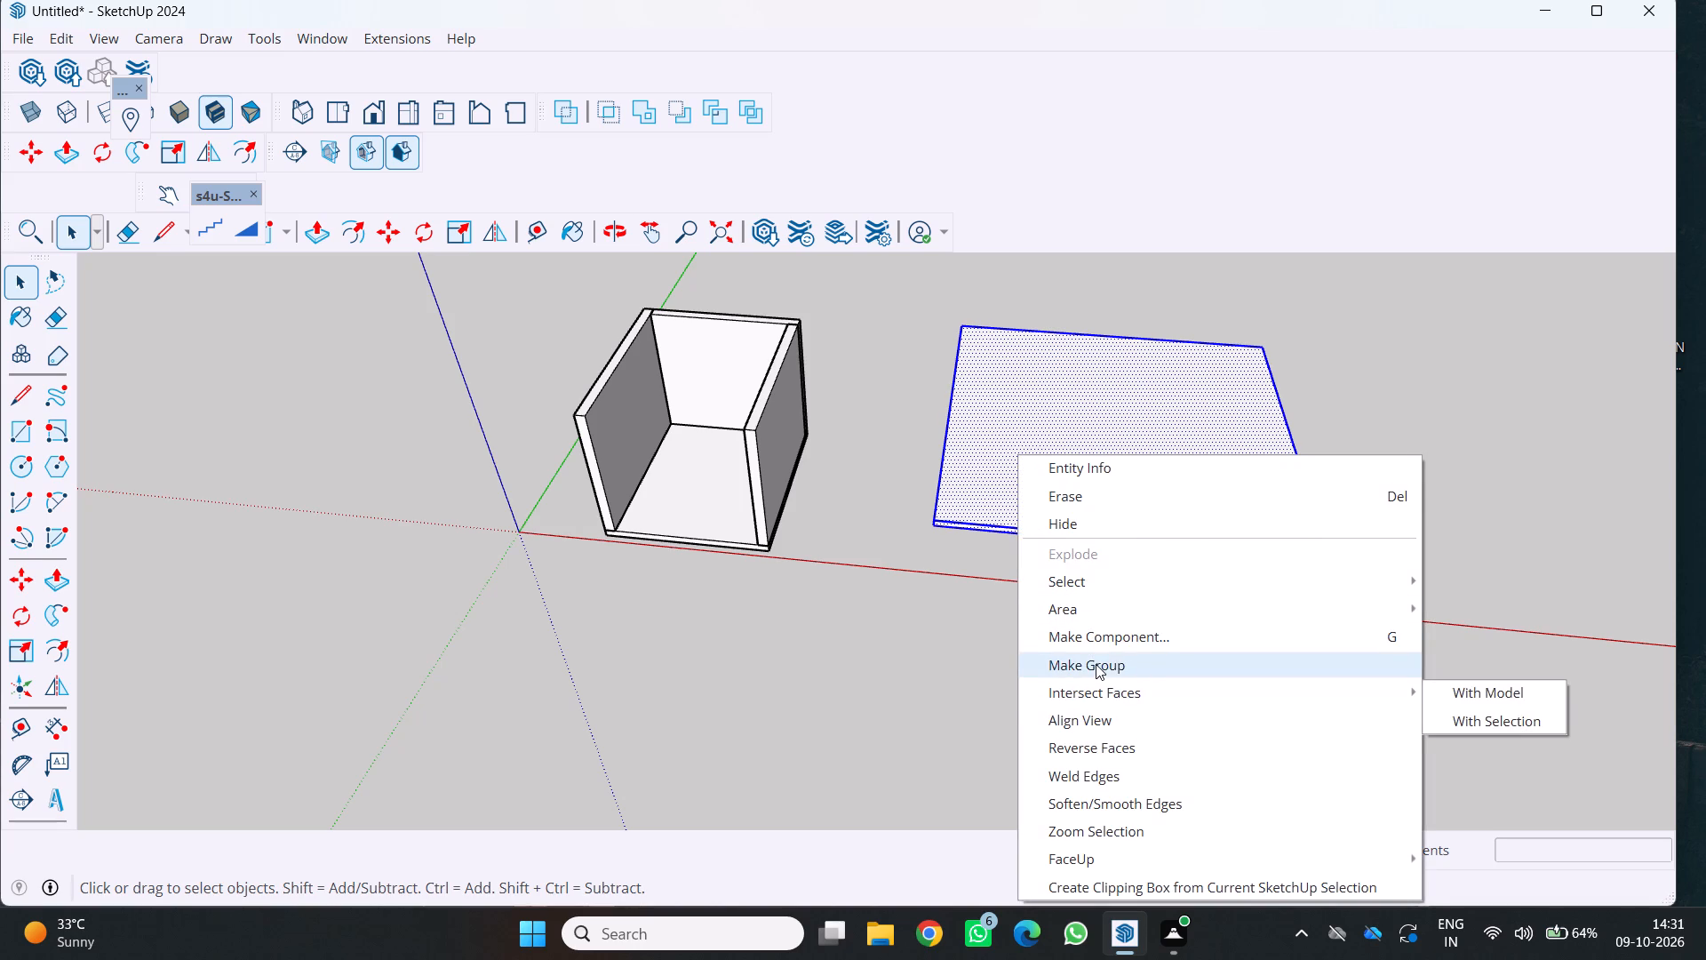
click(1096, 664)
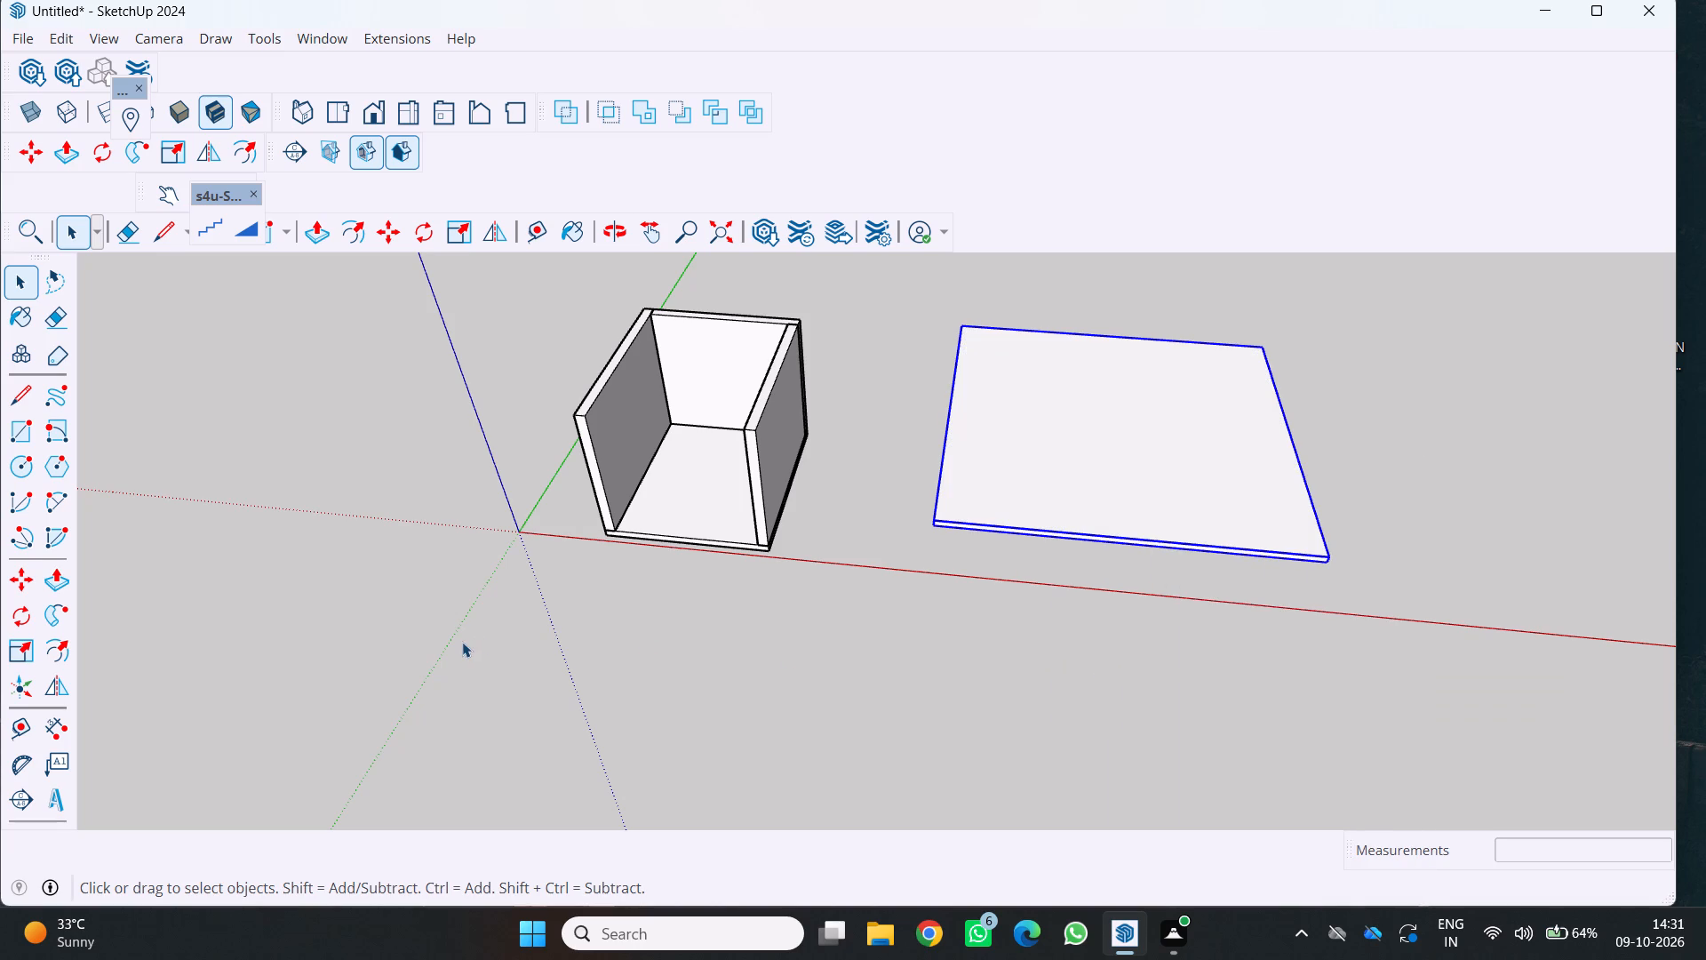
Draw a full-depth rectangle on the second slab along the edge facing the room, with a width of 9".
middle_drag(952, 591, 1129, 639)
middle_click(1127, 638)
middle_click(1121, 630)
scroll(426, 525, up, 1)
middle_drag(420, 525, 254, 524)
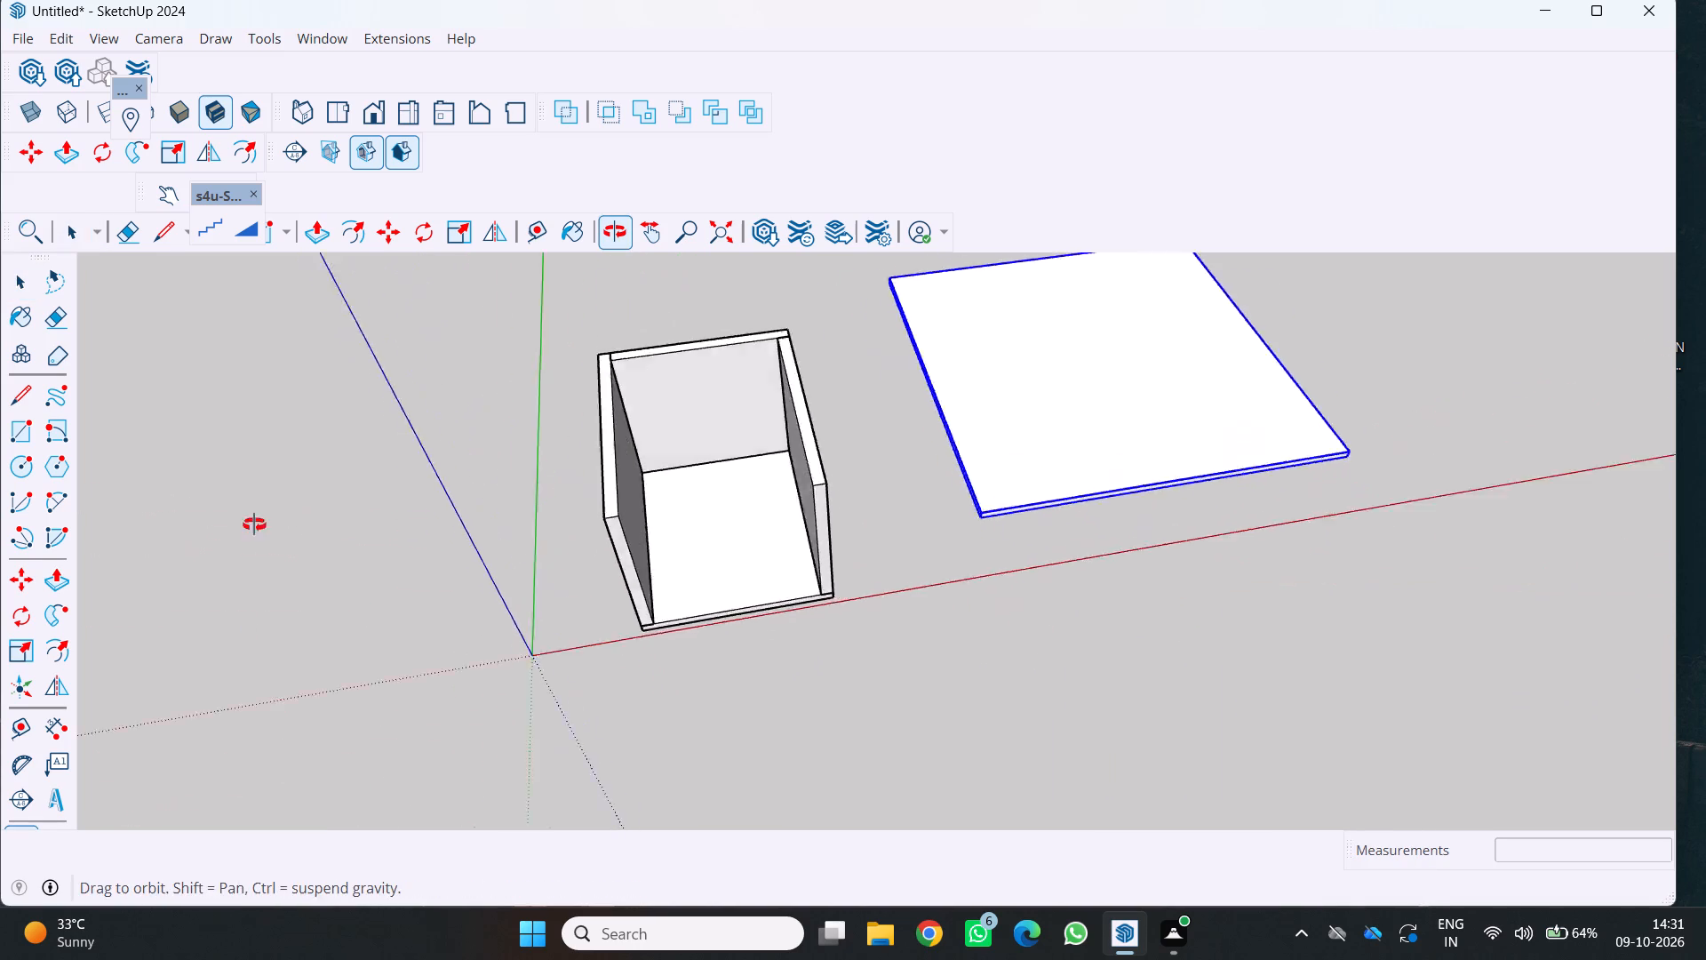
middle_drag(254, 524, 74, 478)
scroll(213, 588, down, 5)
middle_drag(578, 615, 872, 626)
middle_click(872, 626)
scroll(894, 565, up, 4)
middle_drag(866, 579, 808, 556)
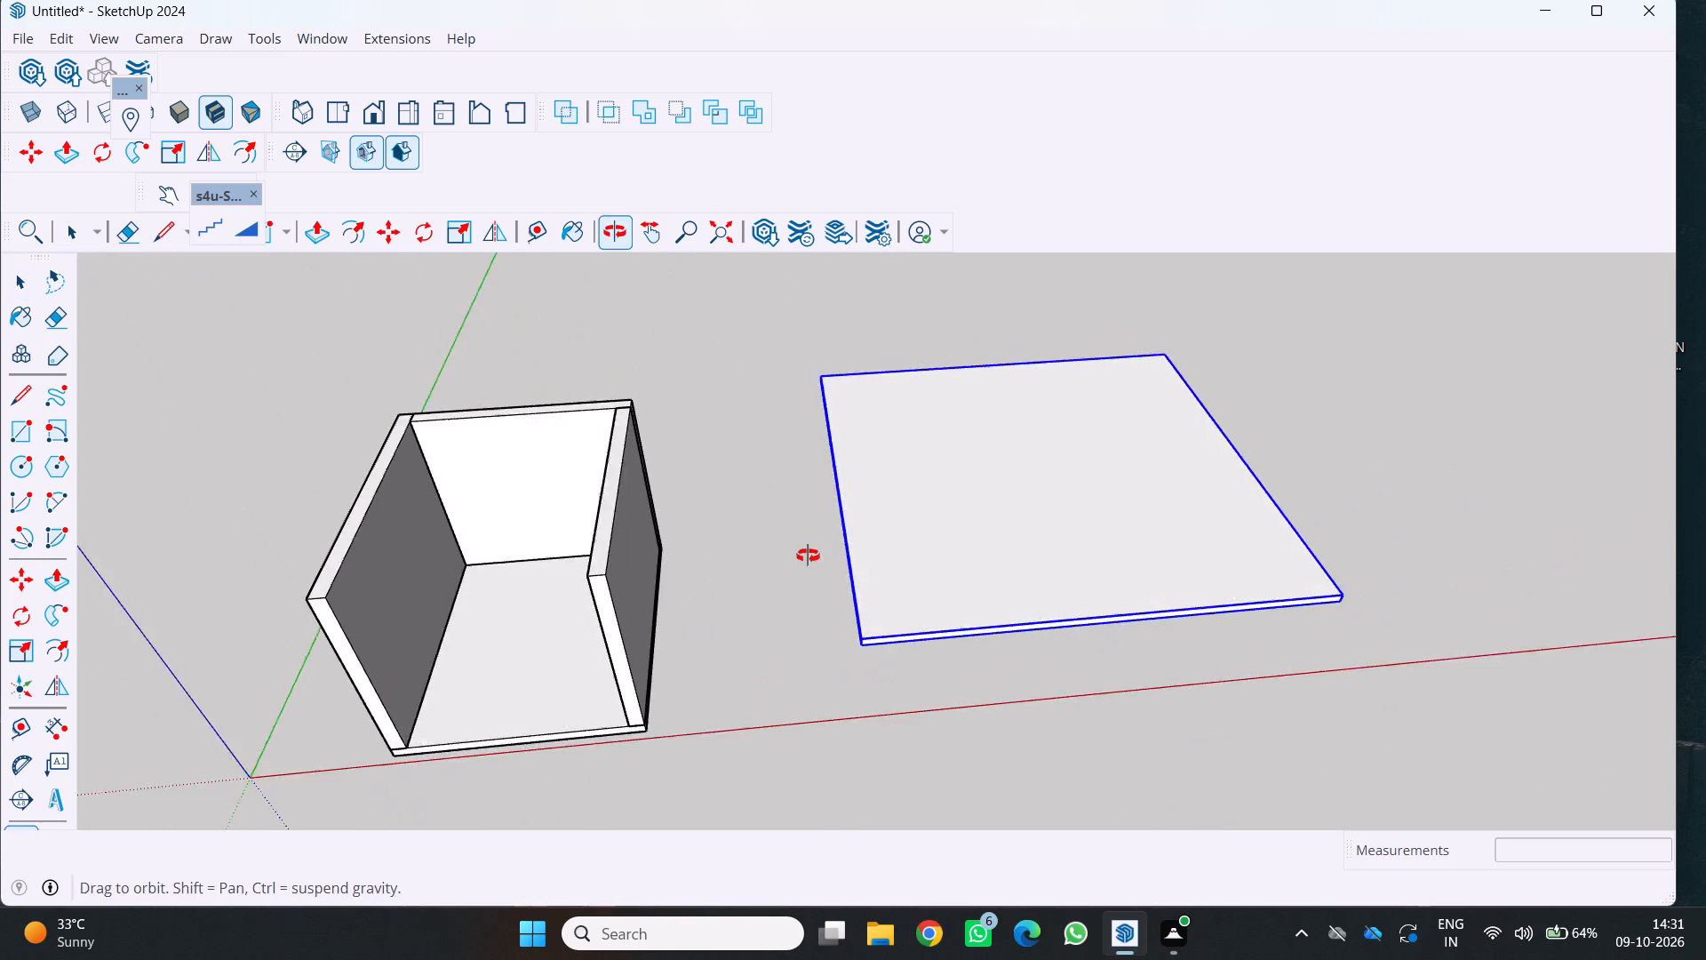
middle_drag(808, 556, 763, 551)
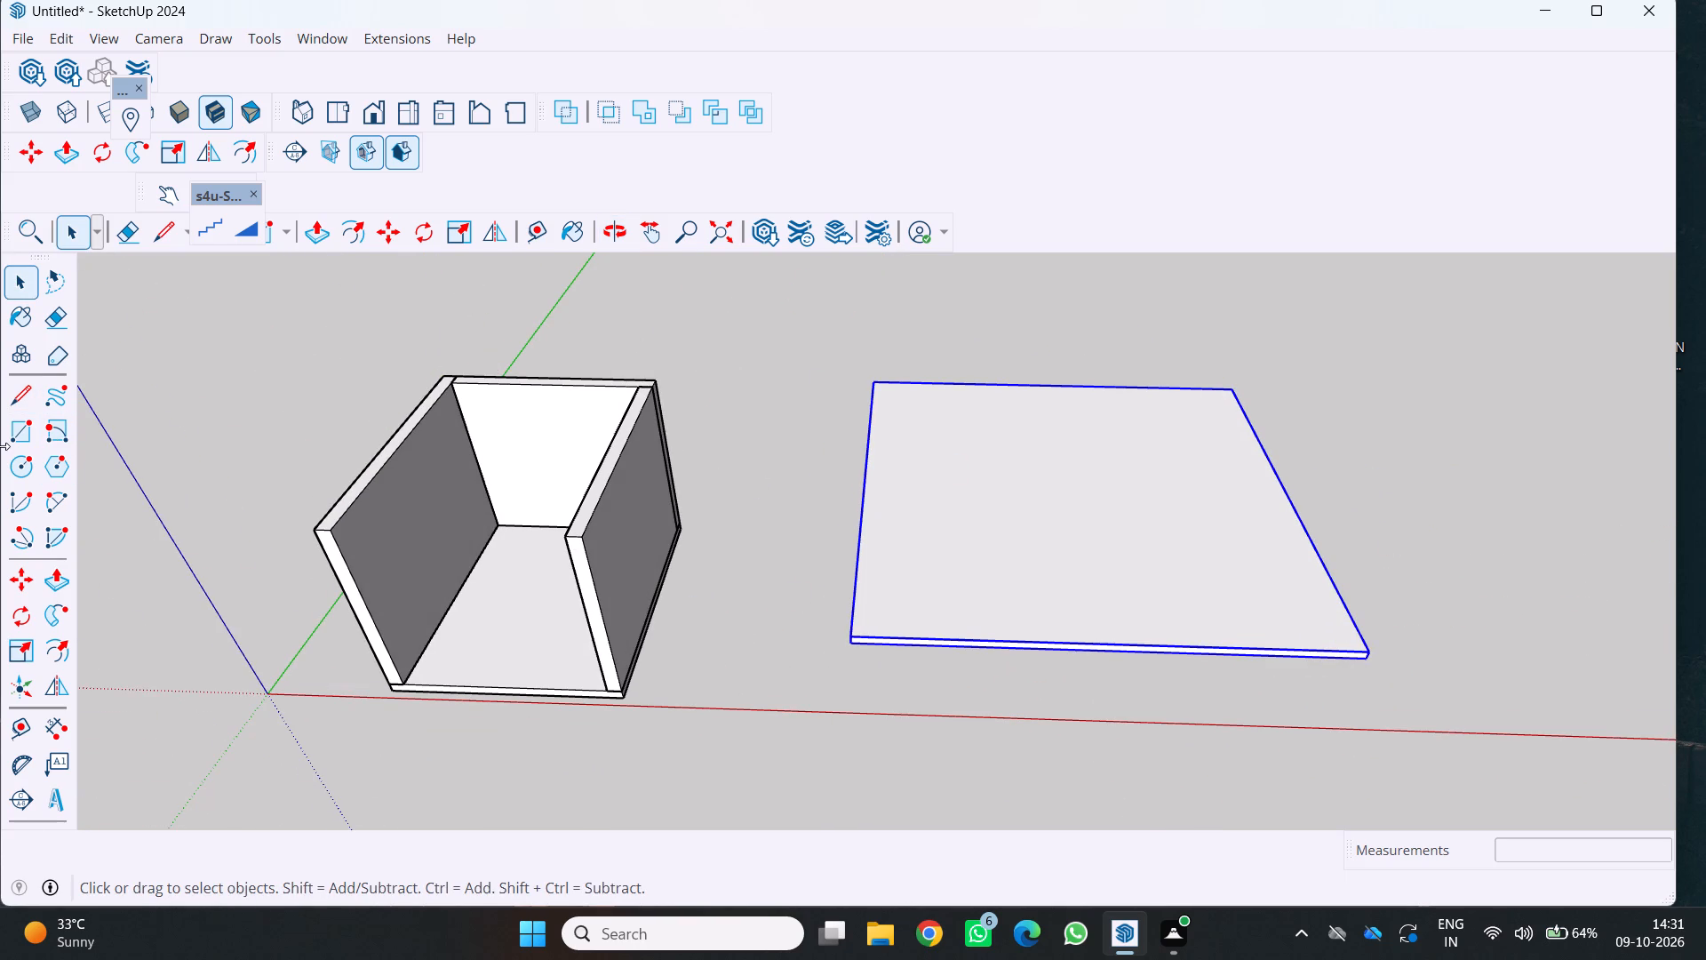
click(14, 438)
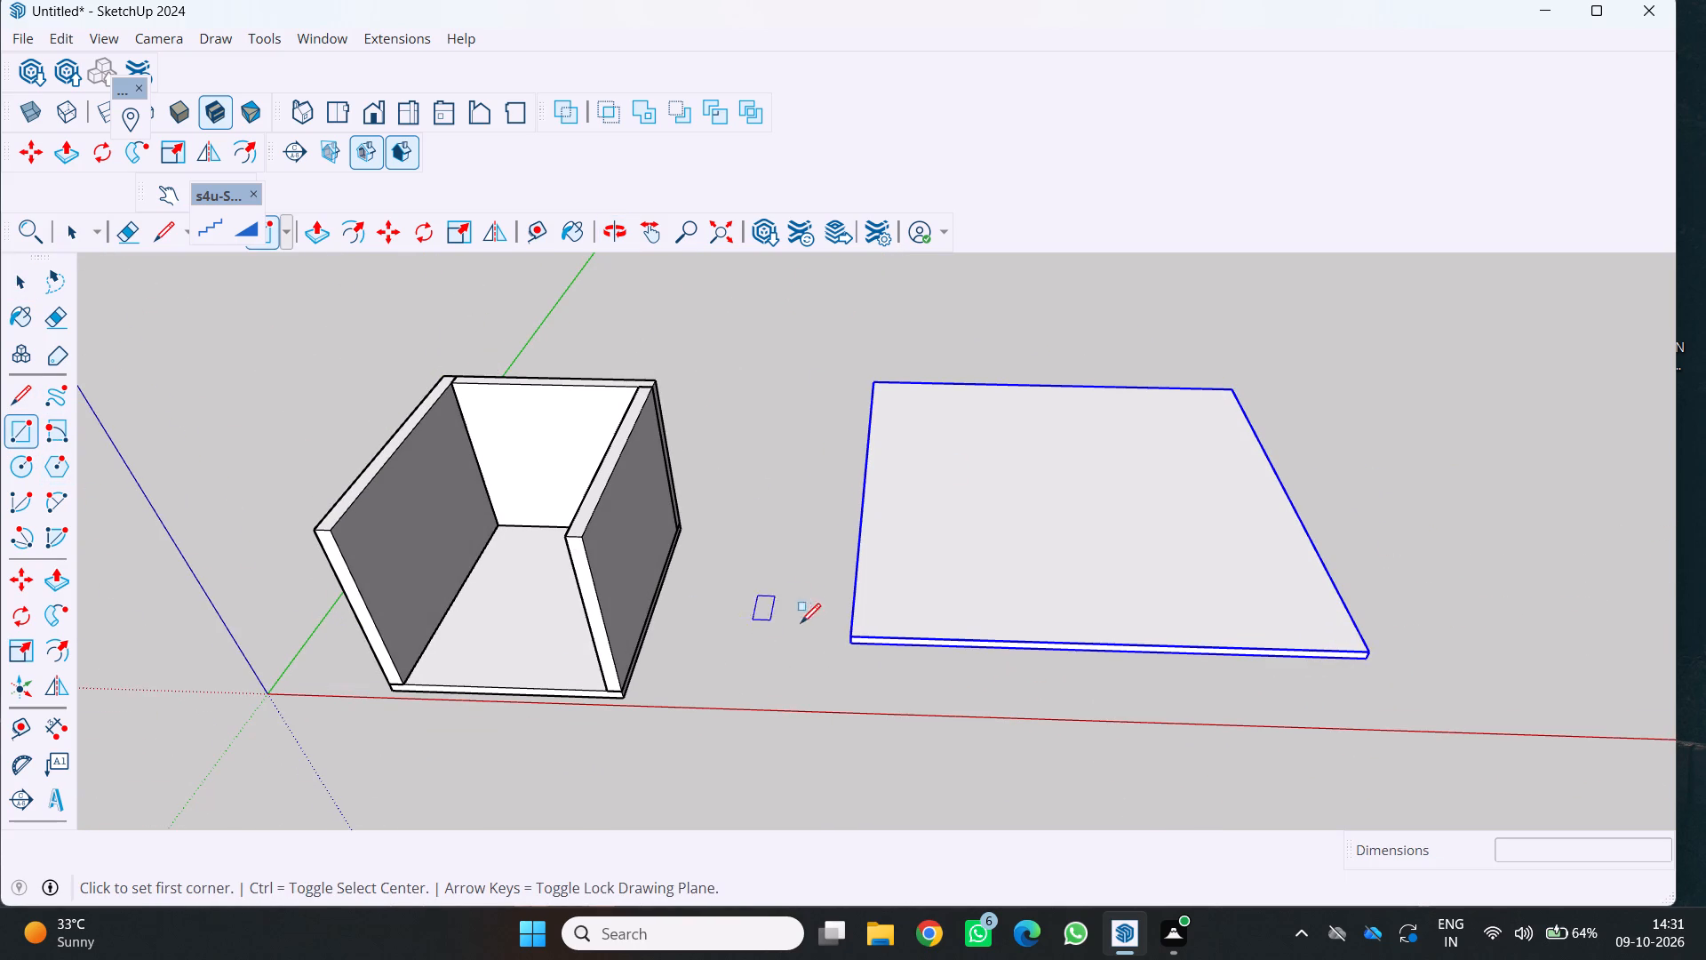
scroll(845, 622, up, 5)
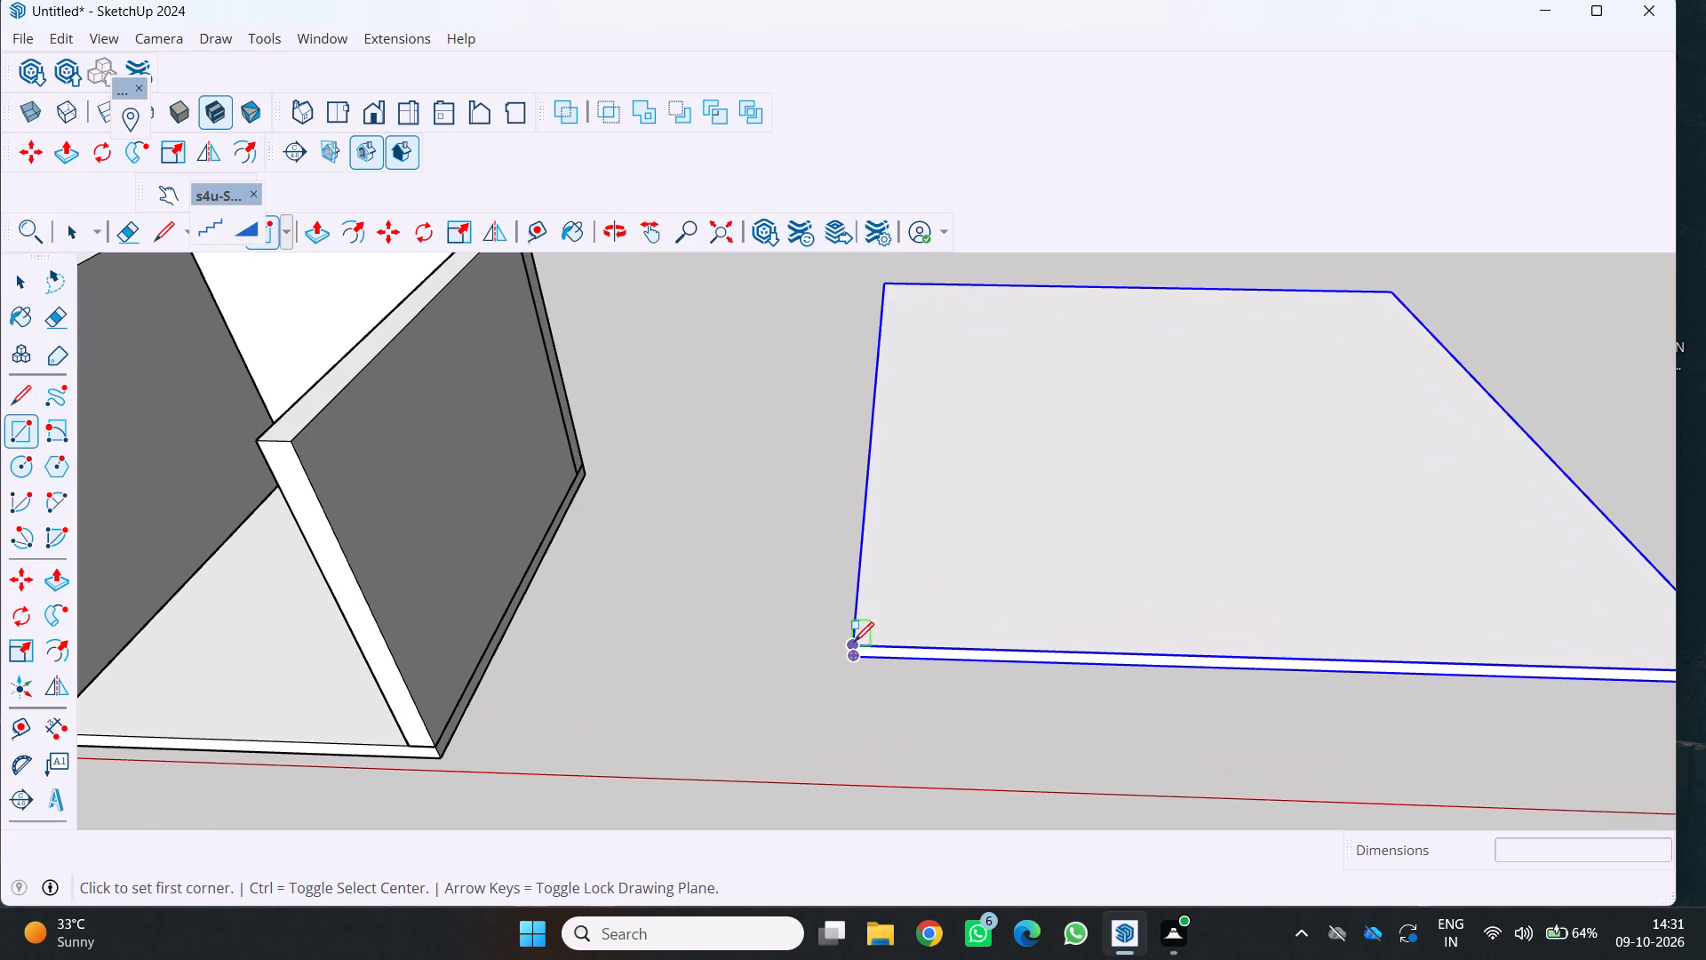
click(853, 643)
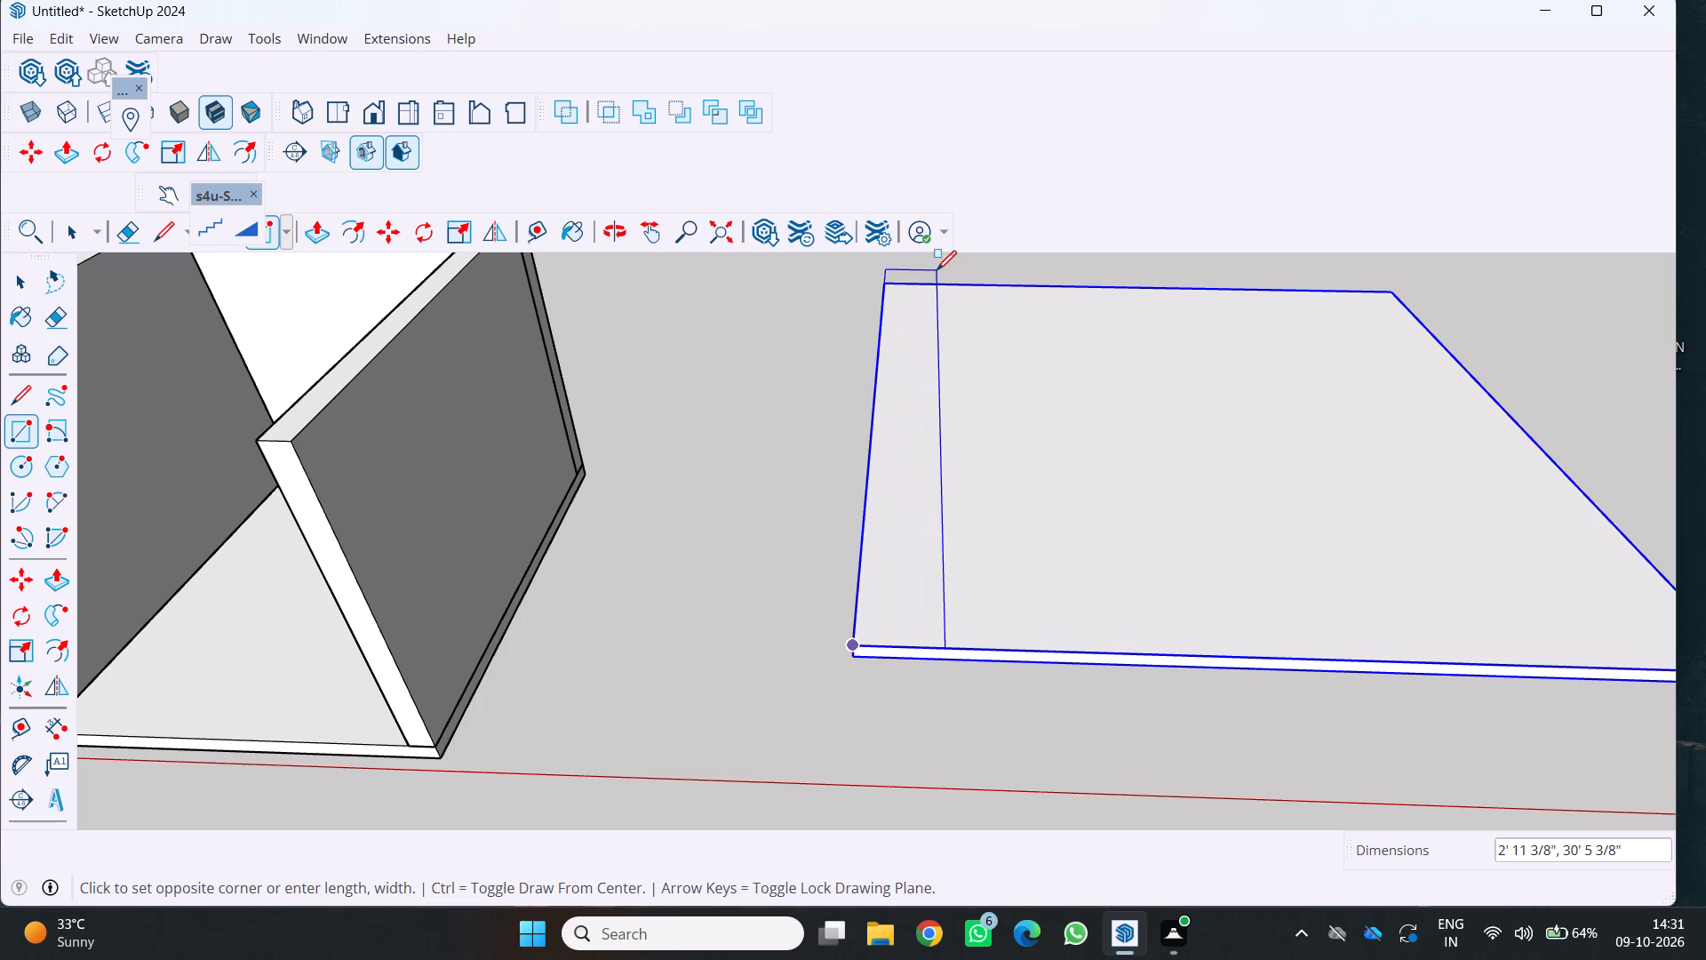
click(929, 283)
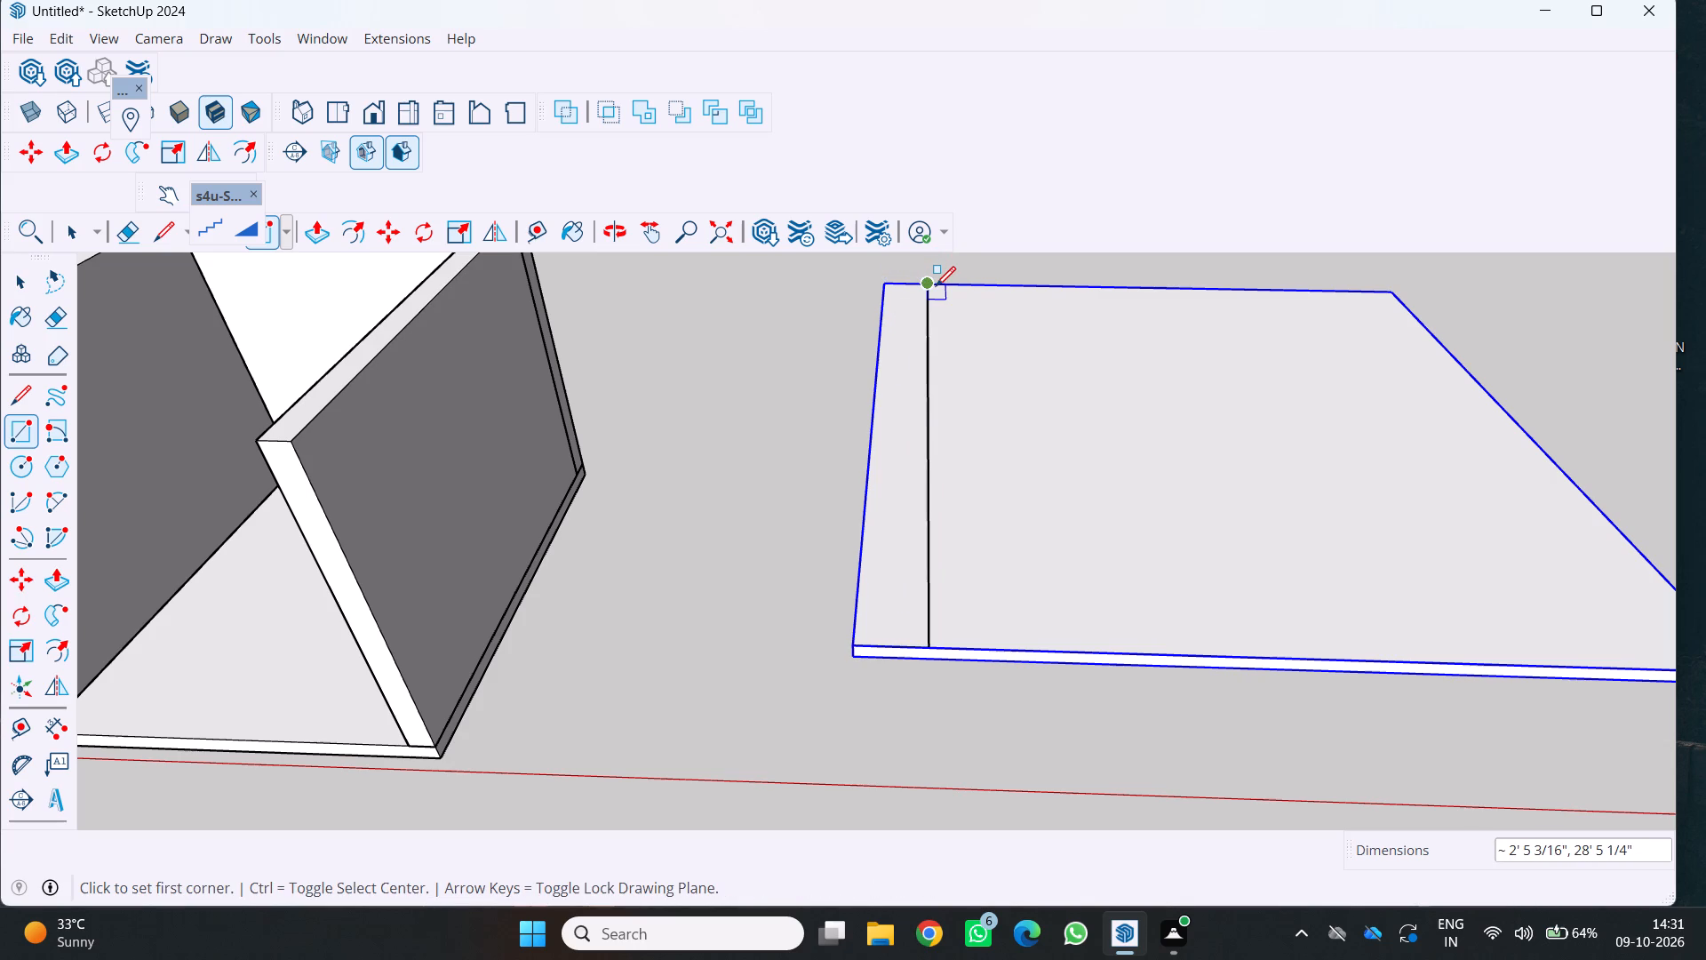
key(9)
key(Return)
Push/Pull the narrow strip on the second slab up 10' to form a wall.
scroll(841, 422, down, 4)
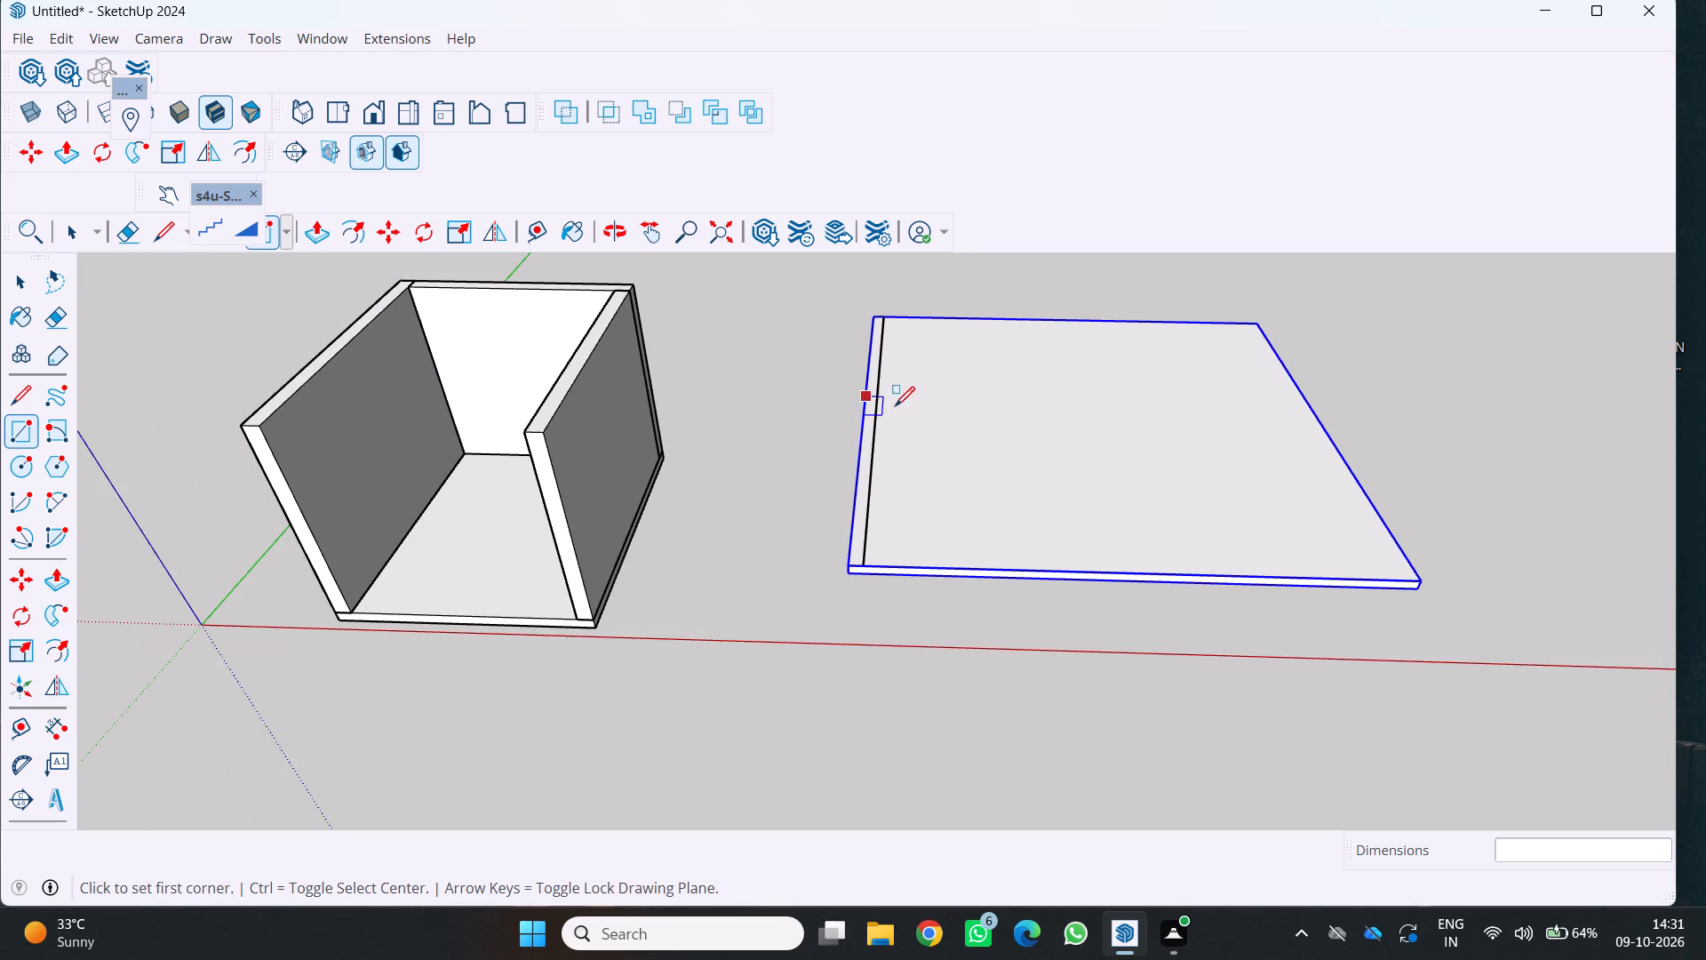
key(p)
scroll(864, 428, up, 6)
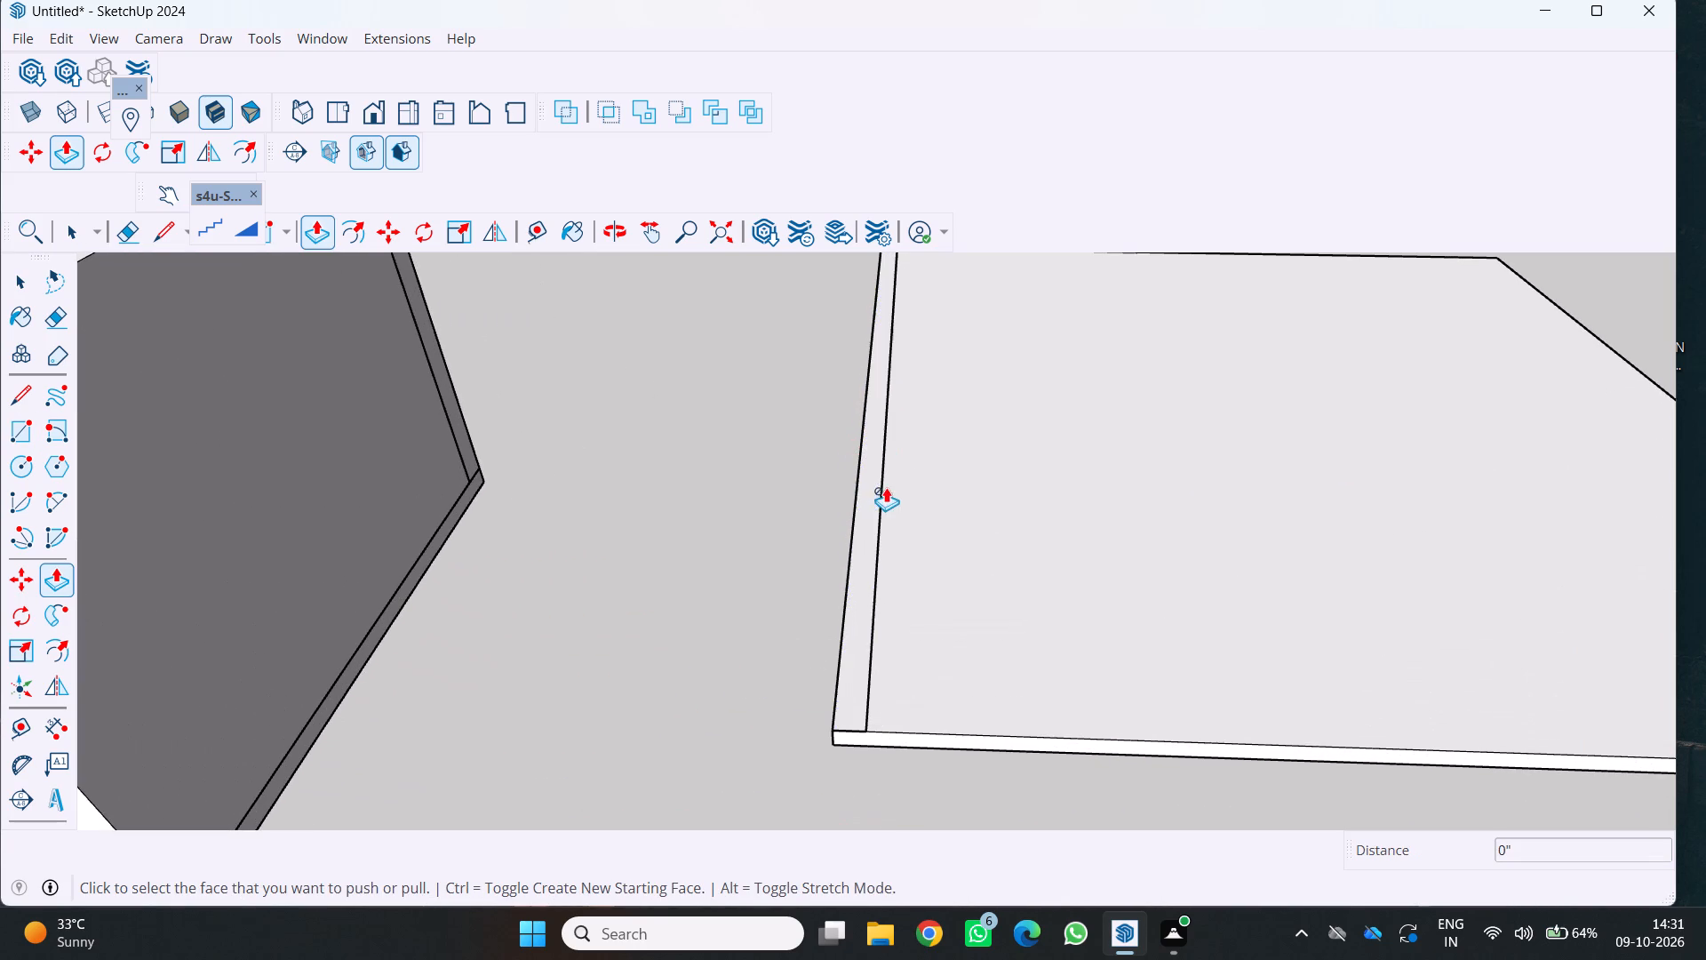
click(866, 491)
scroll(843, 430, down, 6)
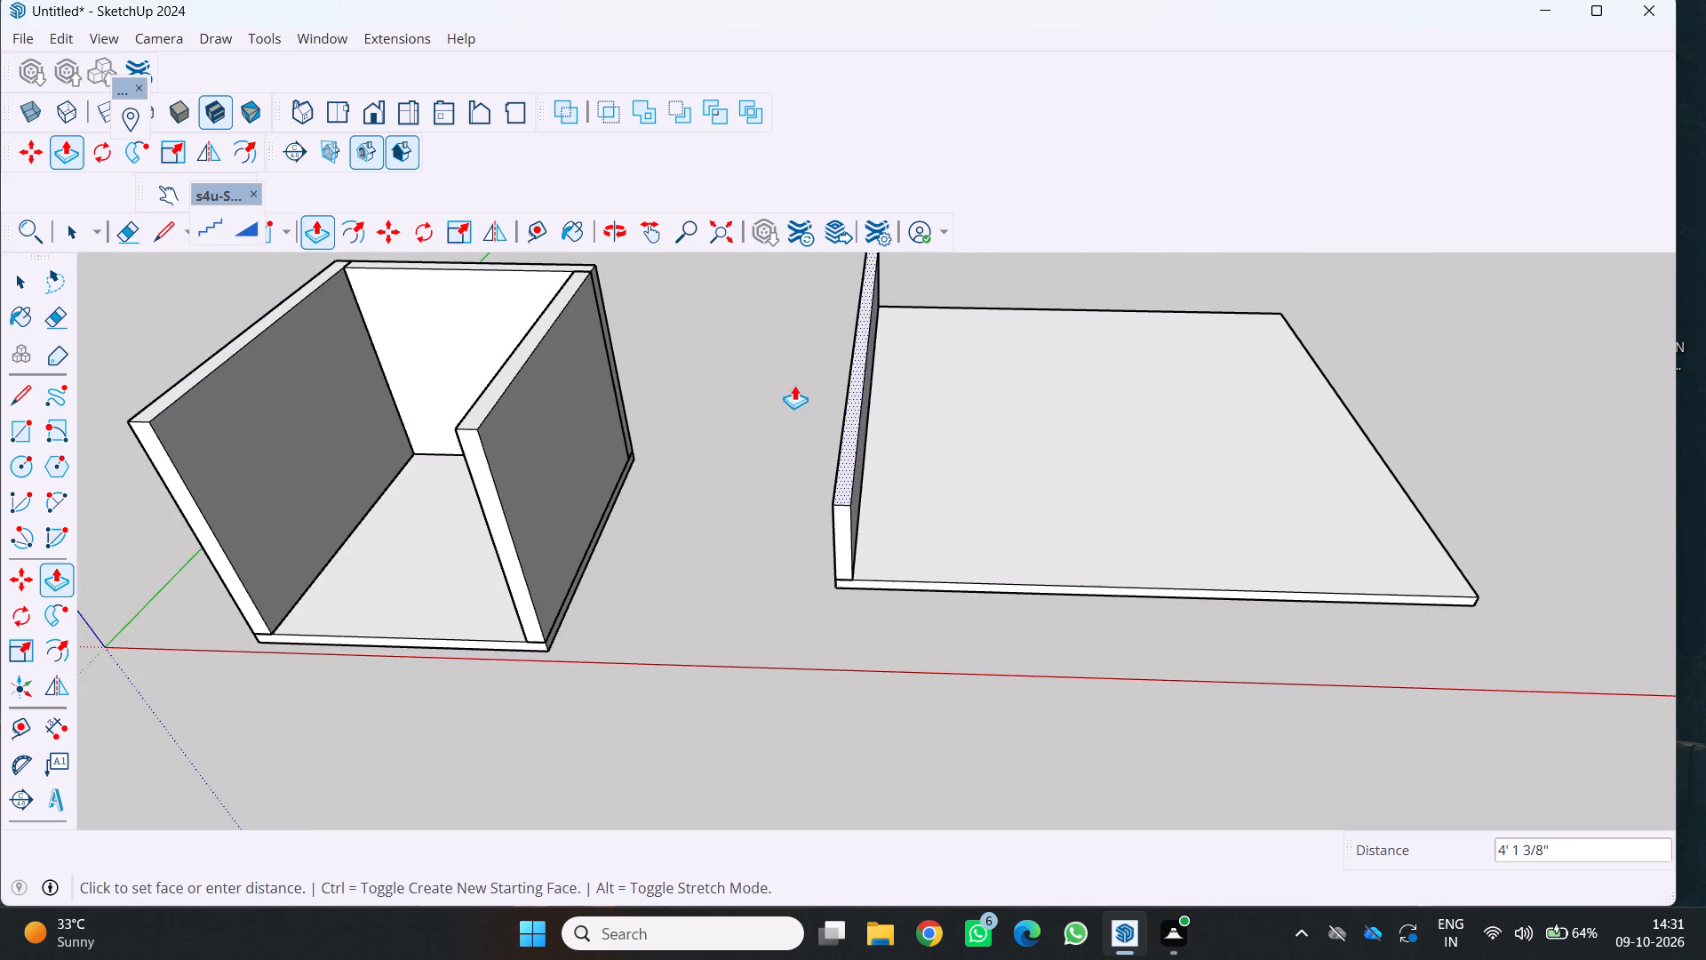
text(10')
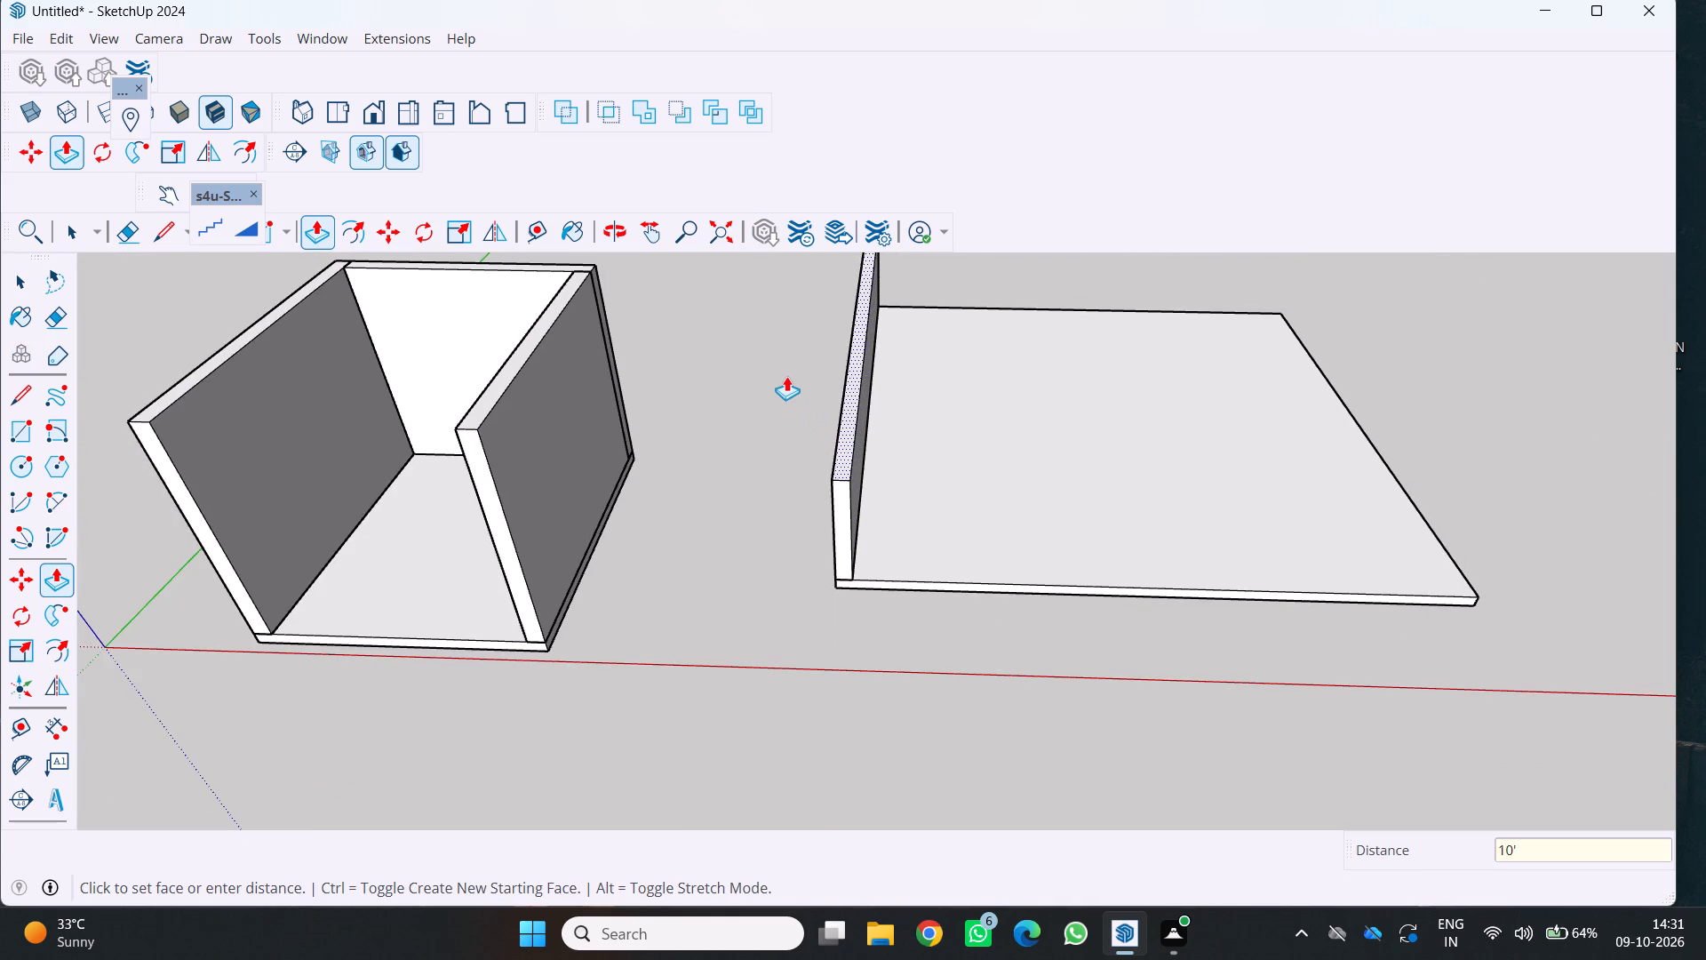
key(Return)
Examine the second slab with its new wall beside the three-walled room from several angles.
scroll(1111, 532, down, 6)
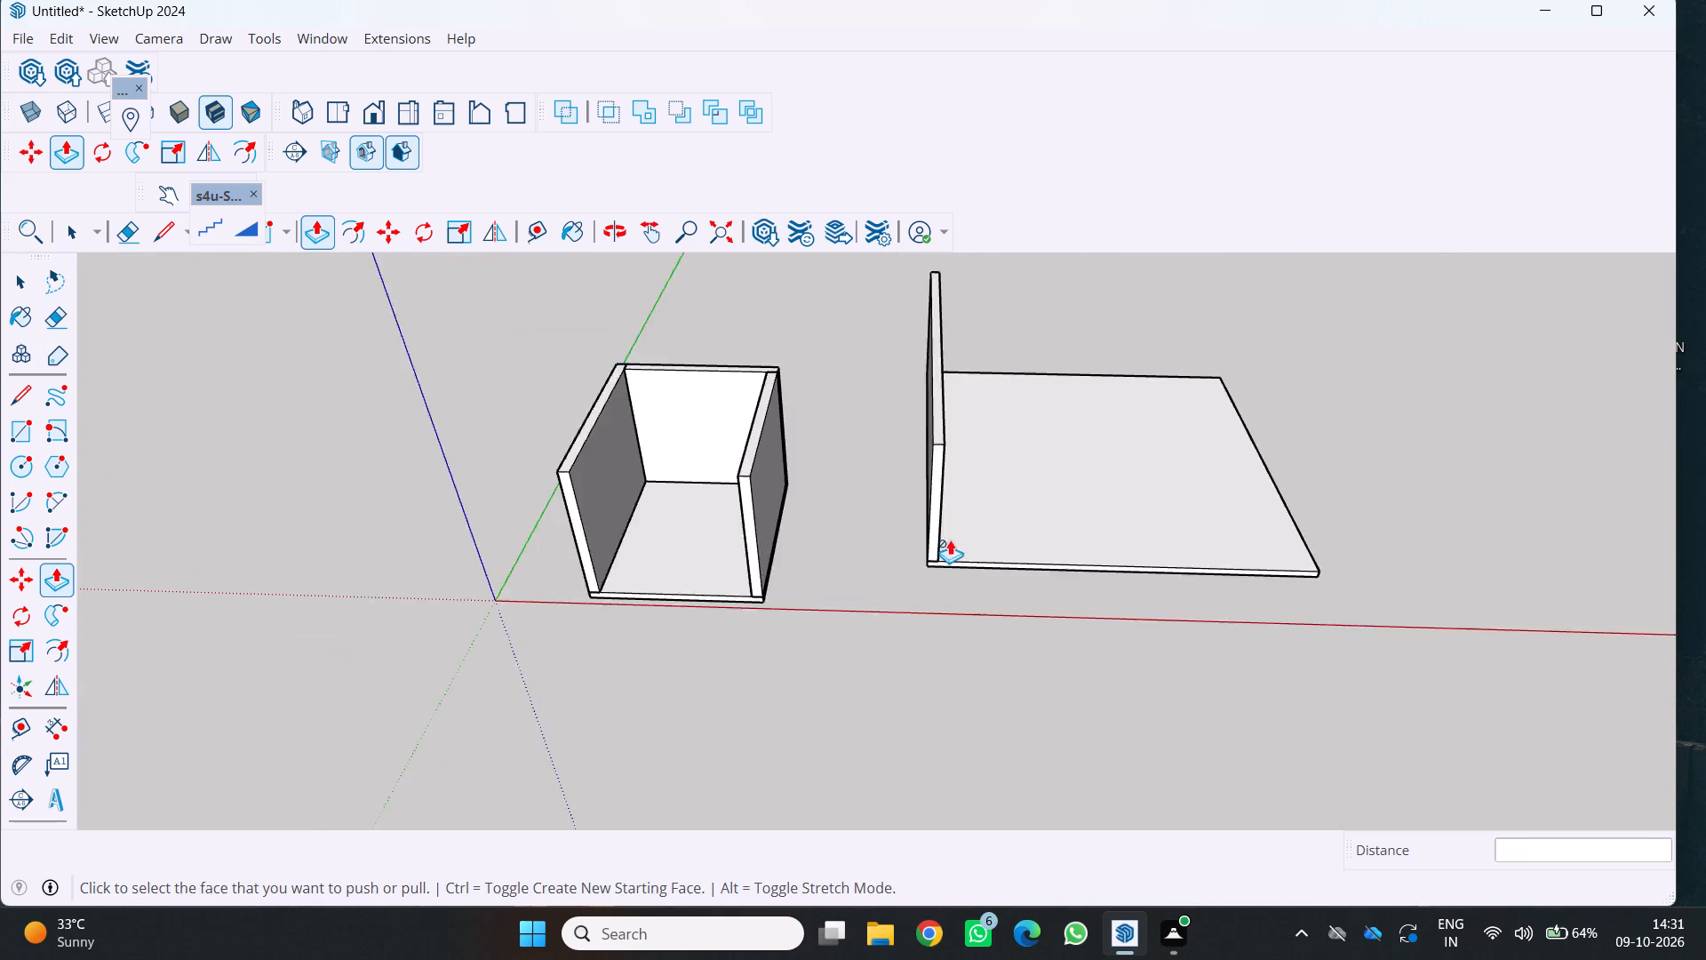
scroll(945, 539, down, 1)
middle_drag(916, 524, 648, 340)
scroll(892, 533, down, 2)
middle_drag(905, 536, 957, 572)
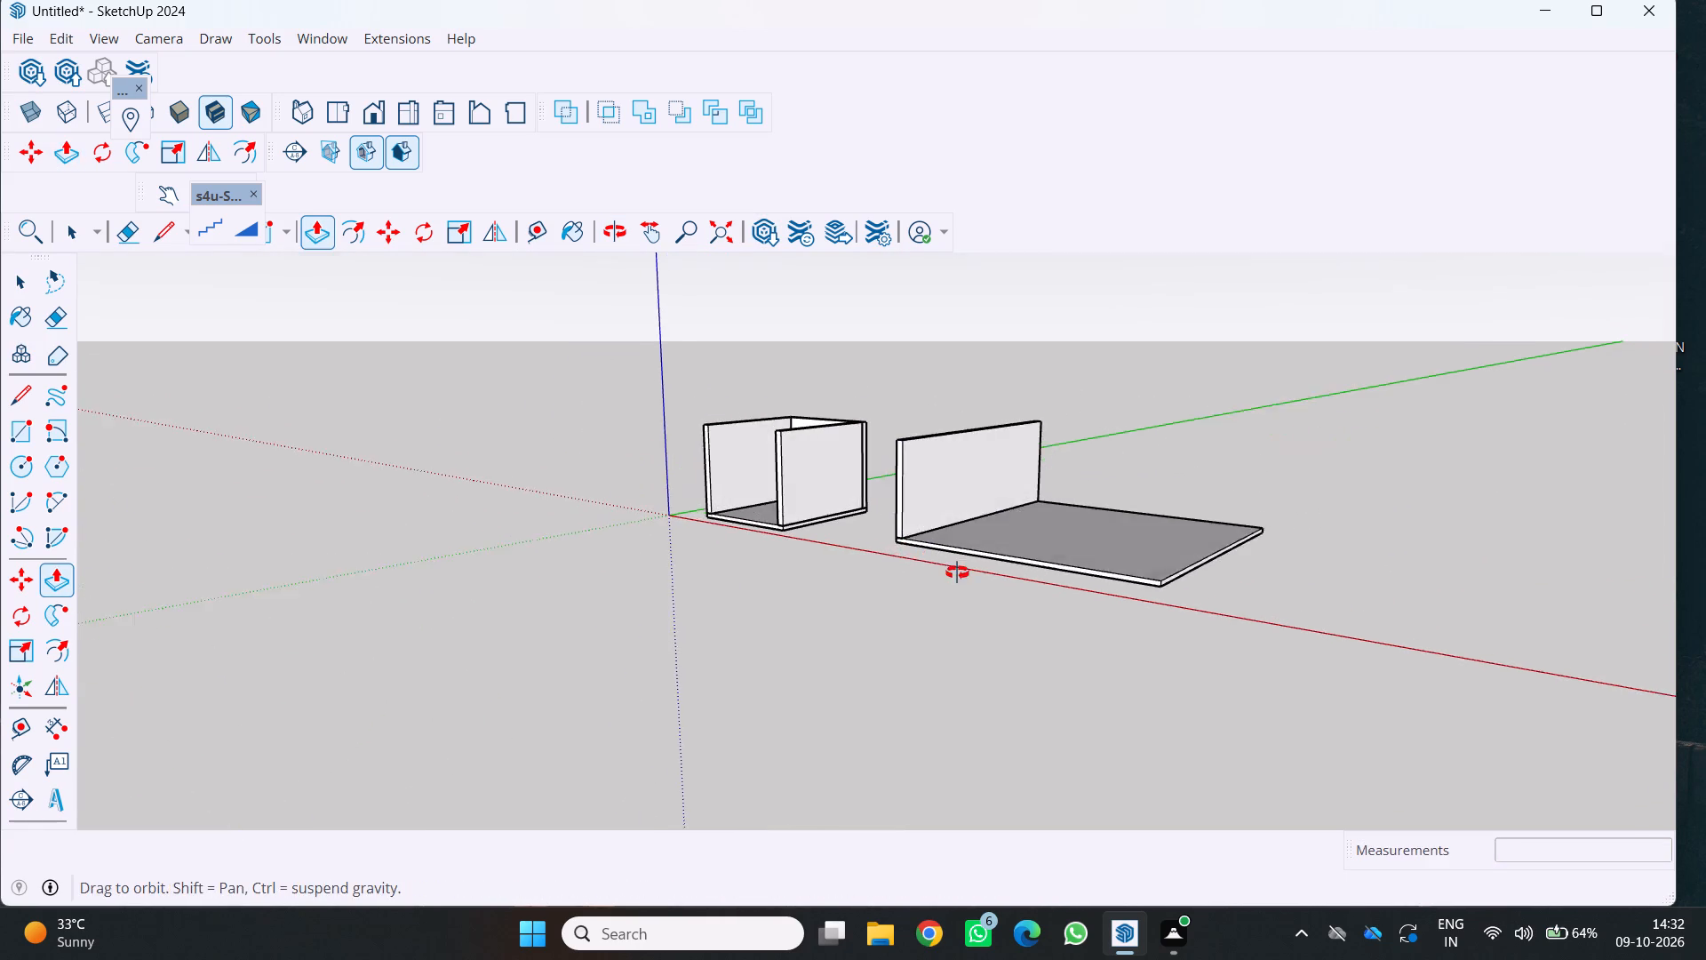
middle_drag(957, 572, 961, 575)
middle_click(961, 575)
scroll(1187, 554, down, 5)
middle_drag(1166, 572, 831, 710)
scroll(831, 710, down, 4)
middle_click(831, 710)
middle_click(831, 710)
scroll(988, 606, down, 5)
middle_drag(989, 605, 827, 701)
scroll(827, 701, up, 1)
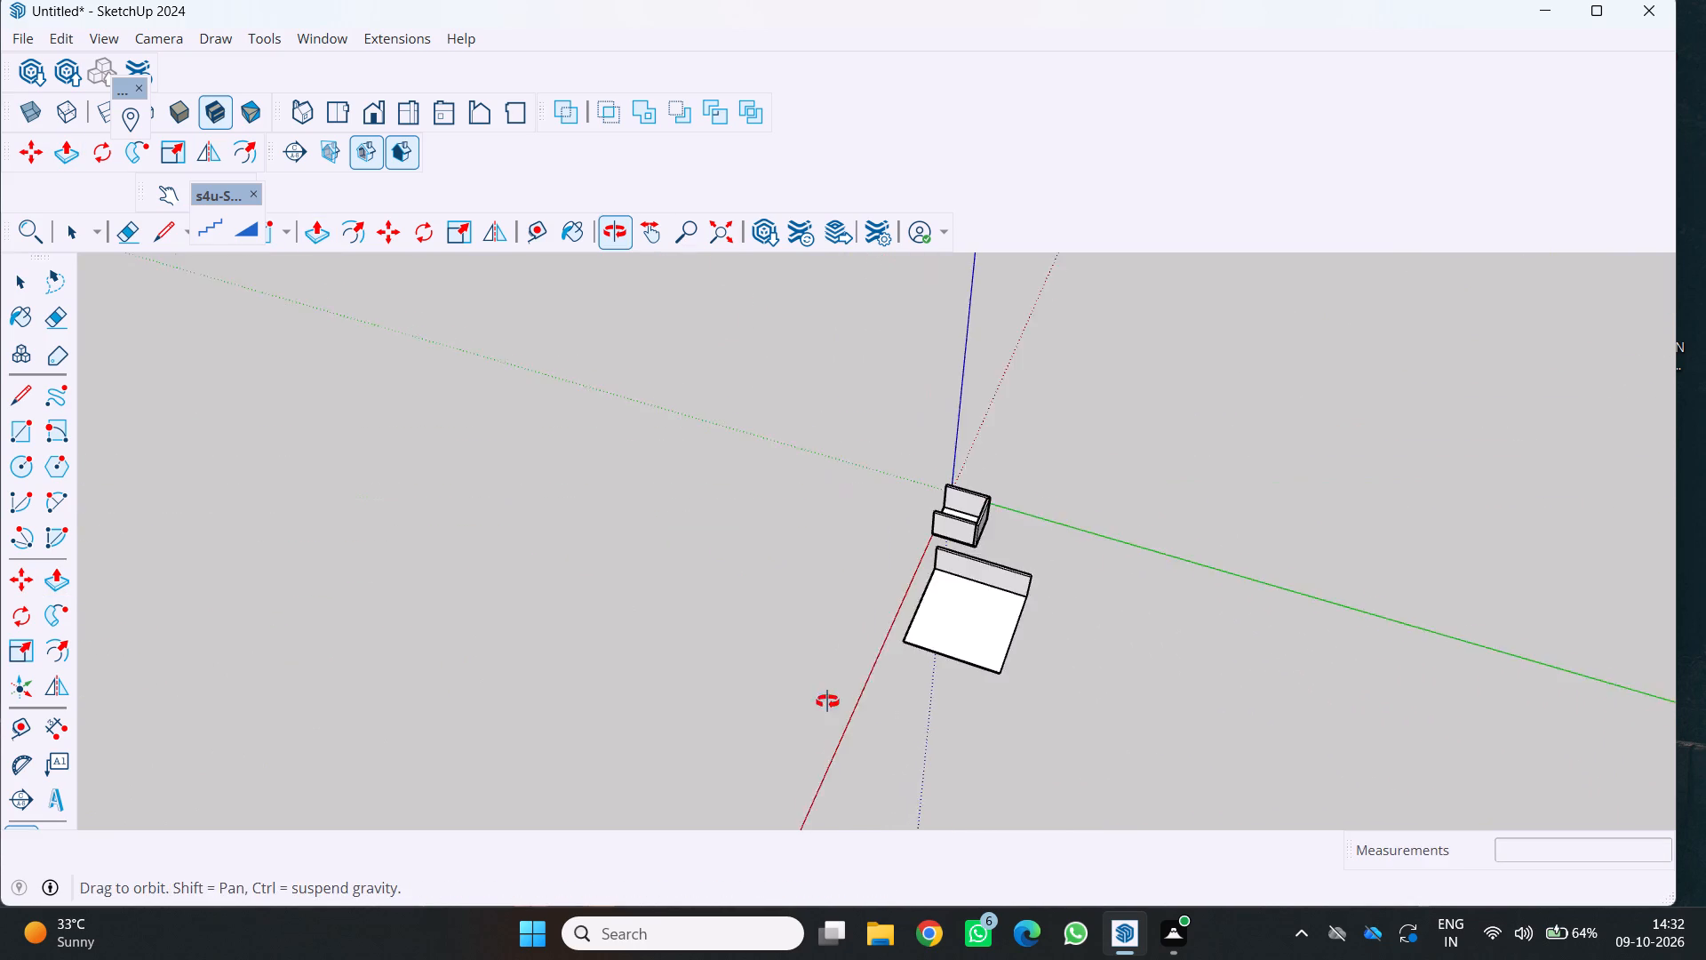
middle_drag(827, 701, 825, 701)
scroll(821, 700, down, 1)
scroll(1109, 603, up, 4)
scroll(911, 674, up, 2)
key(r)
scroll(1136, 661, up, 4)
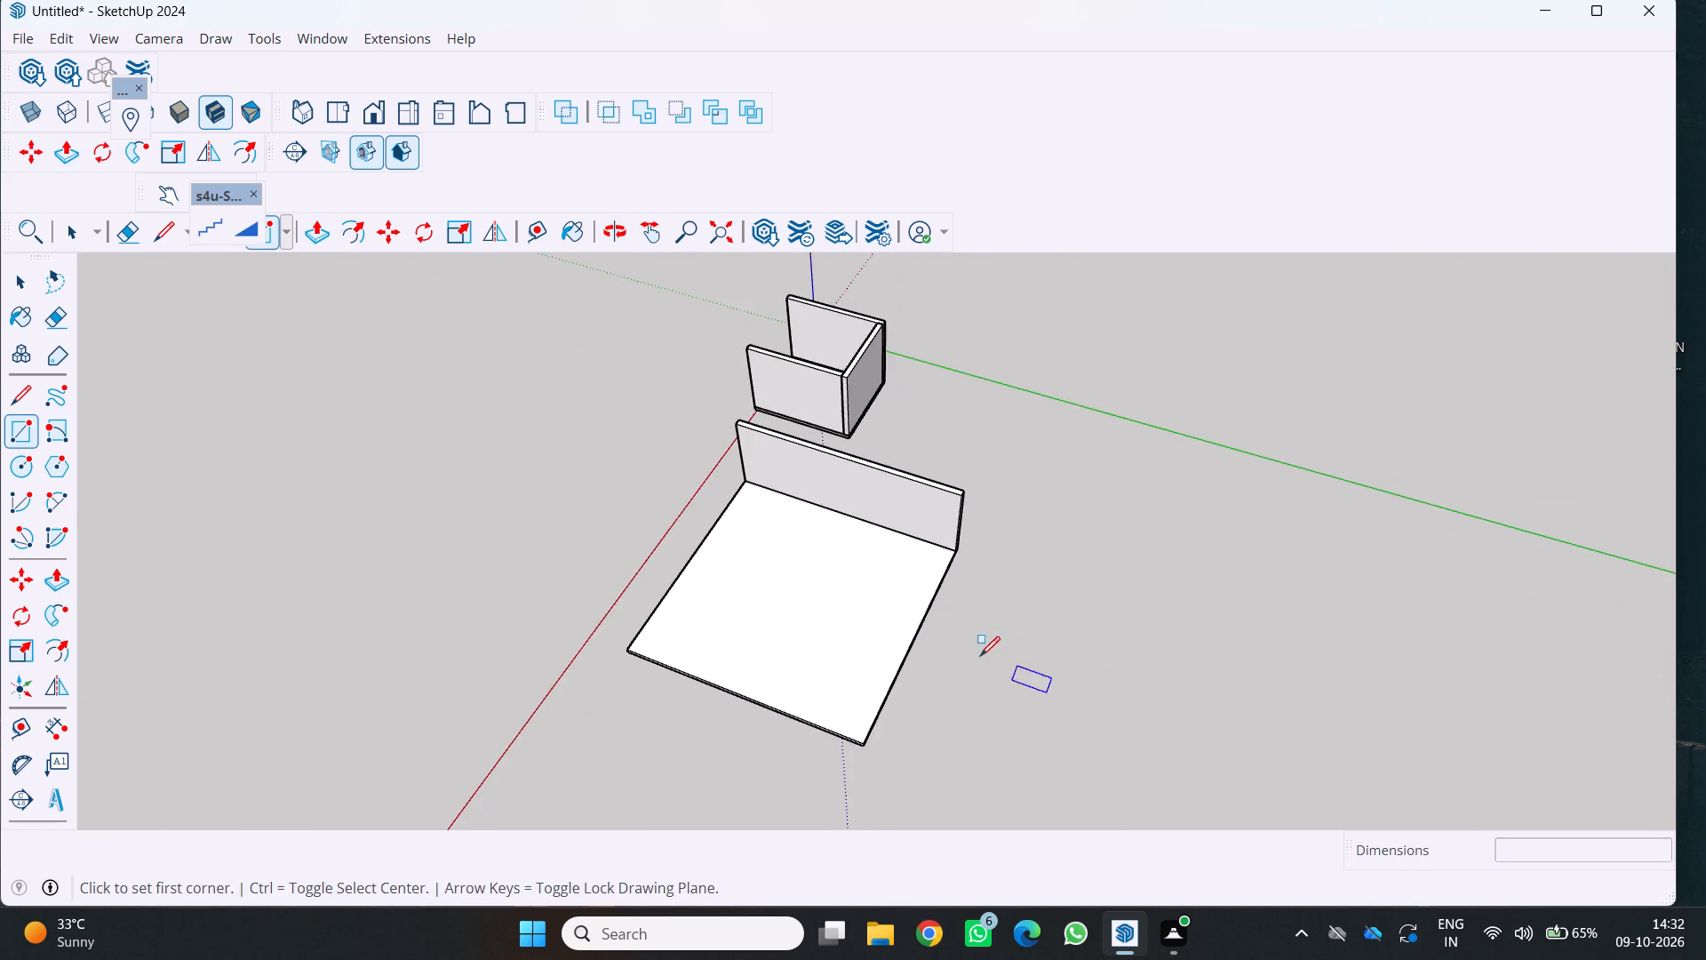
scroll(973, 654, up, 4)
middle_drag(1018, 666, 1420, 503)
middle_click(1420, 503)
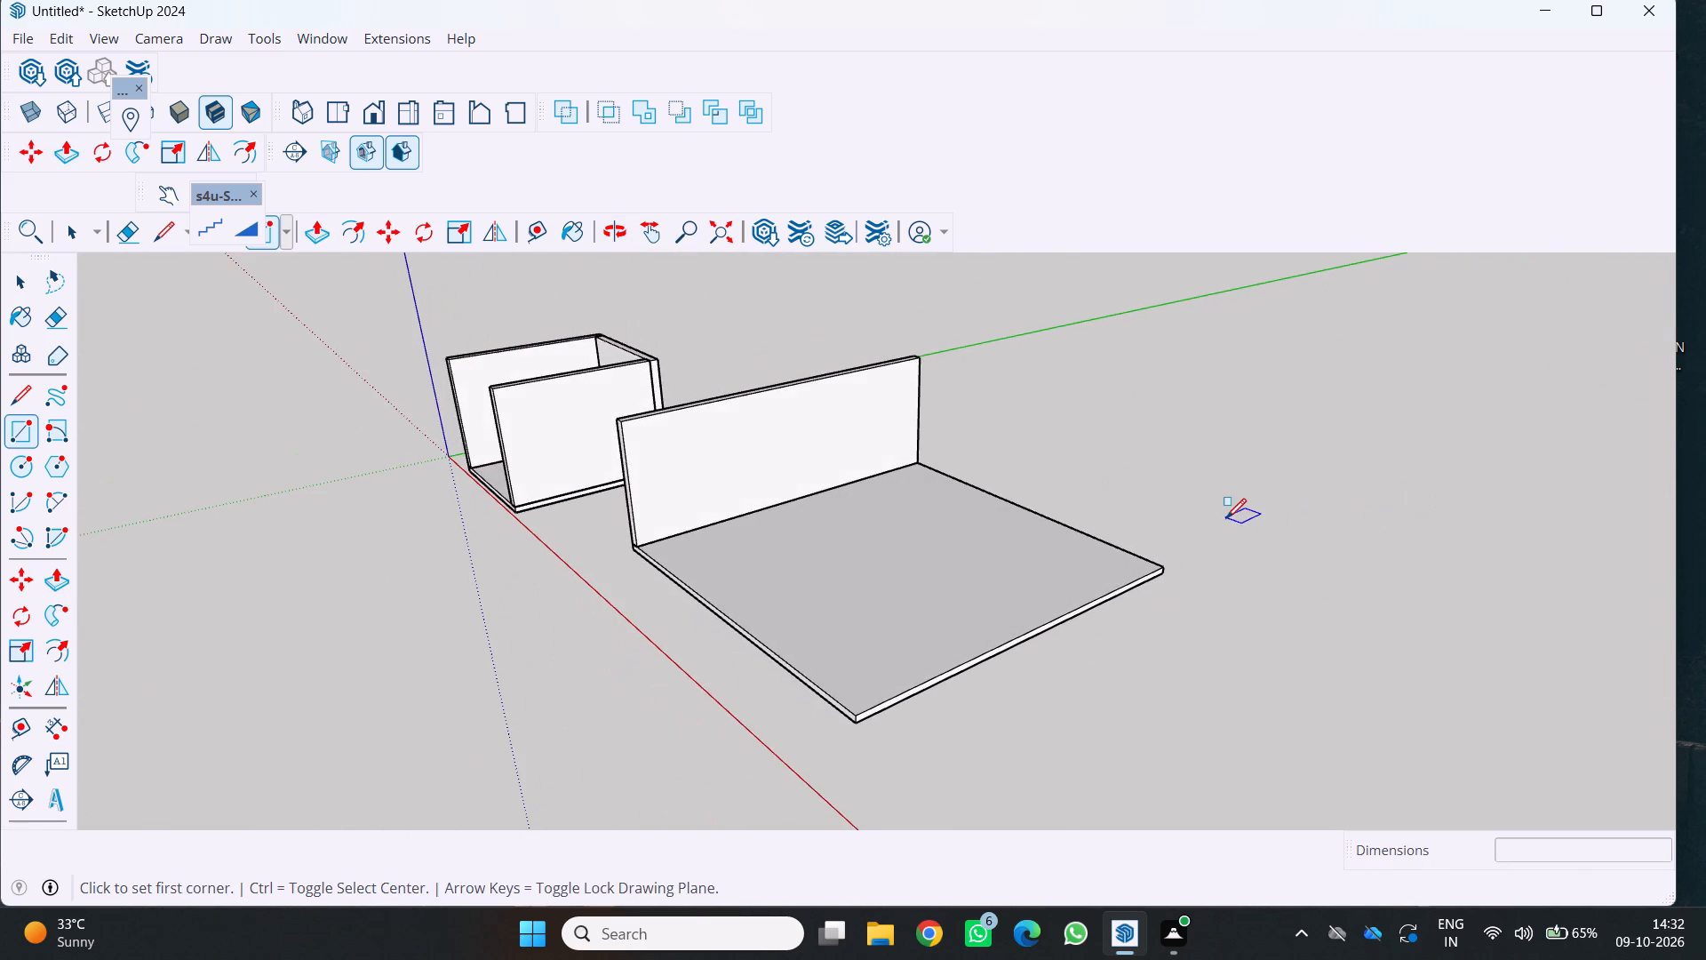
scroll(1226, 518, down, 4)
middle_drag(1201, 515, 1353, 445)
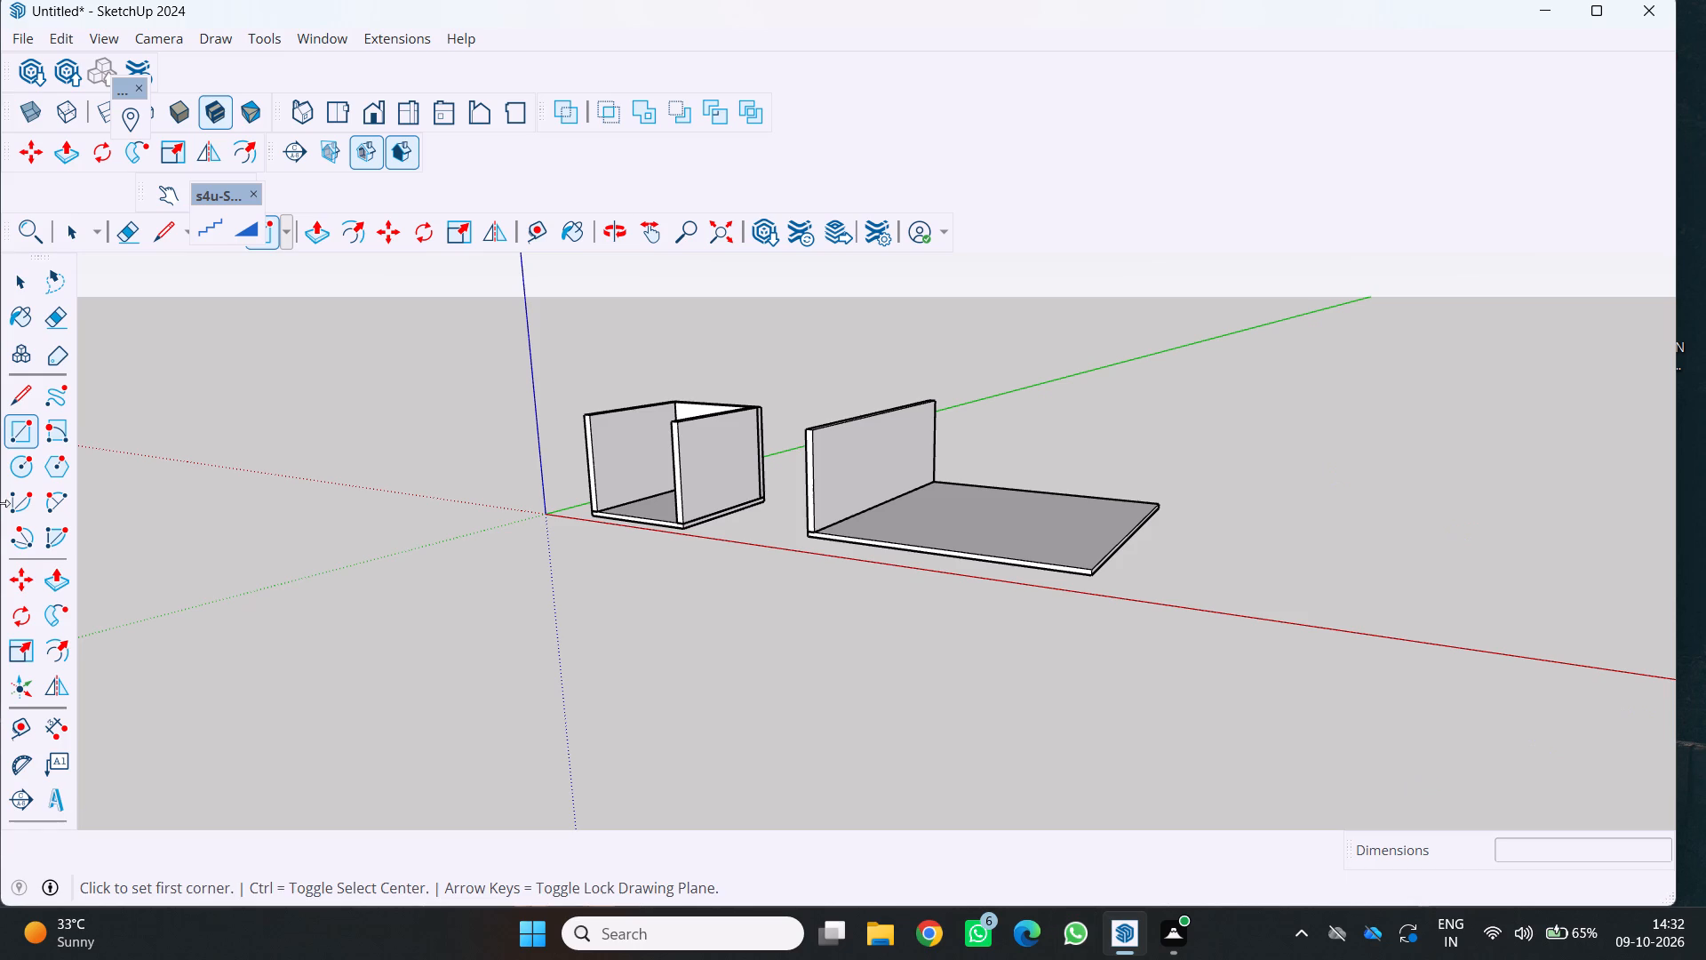
click(22, 437)
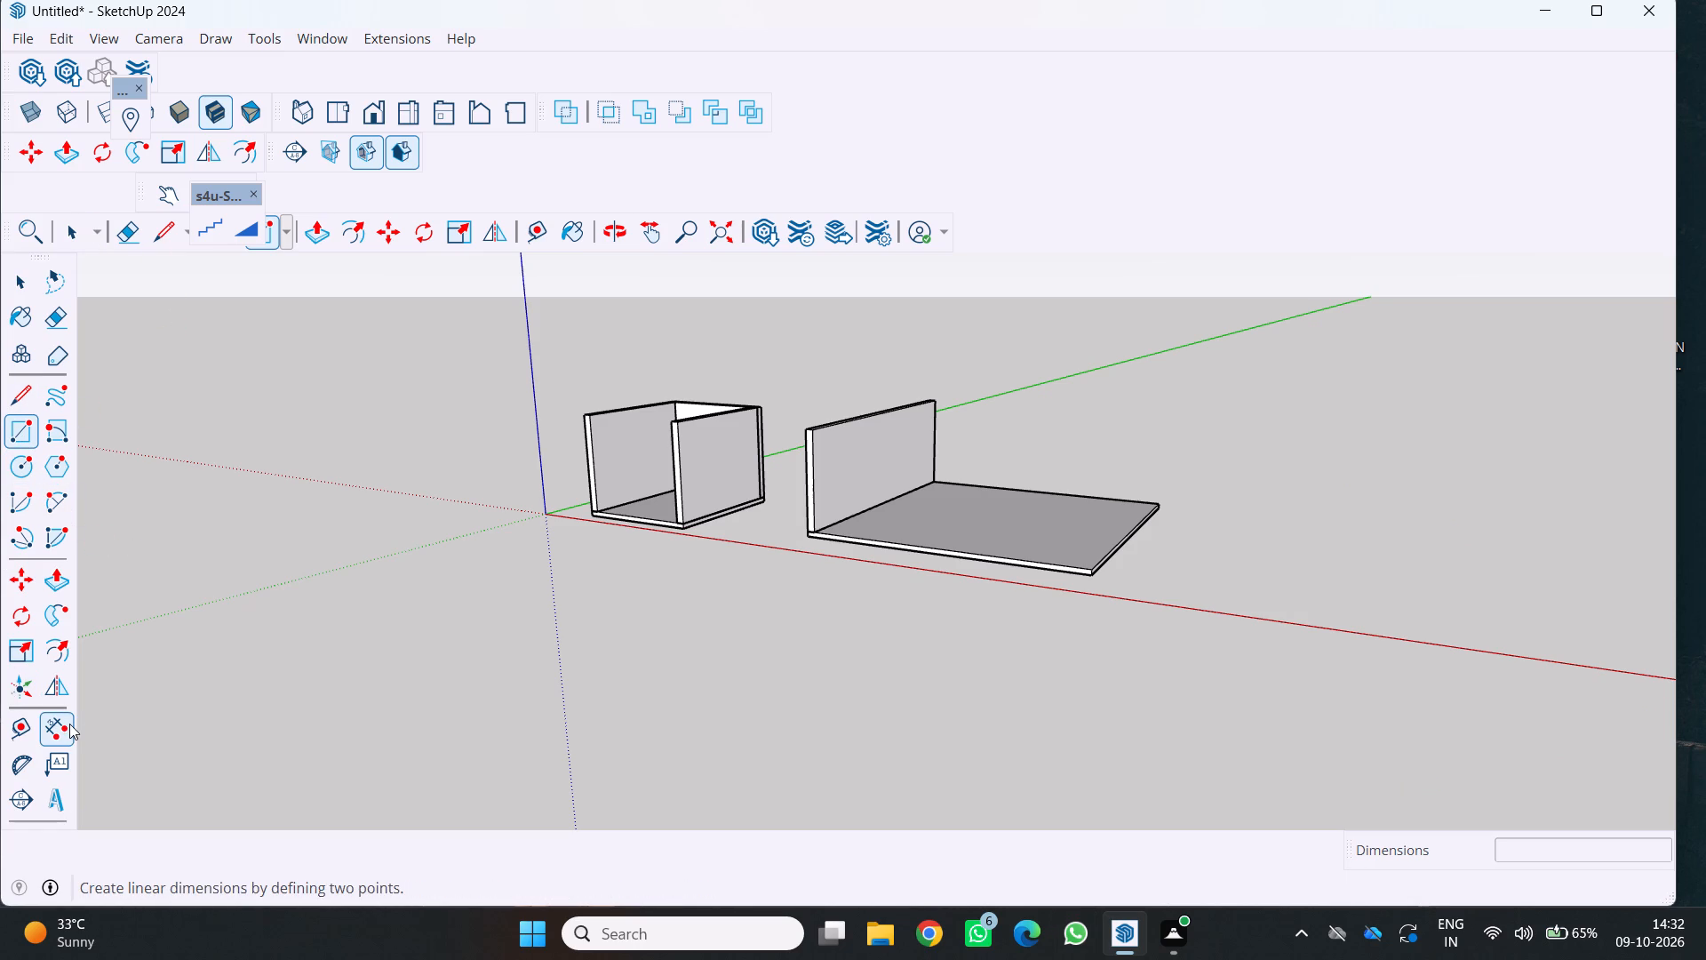
Check the length of the second slab's front edge with the Dimension tool, without placing a dimension.
click(46, 720)
scroll(420, 676, down, 1)
scroll(749, 606, up, 4)
middle_click(738, 604)
middle_drag(740, 603, 850, 577)
middle_click(850, 577)
middle_click(850, 577)
middle_click(850, 577)
scroll(819, 531, up, 8)
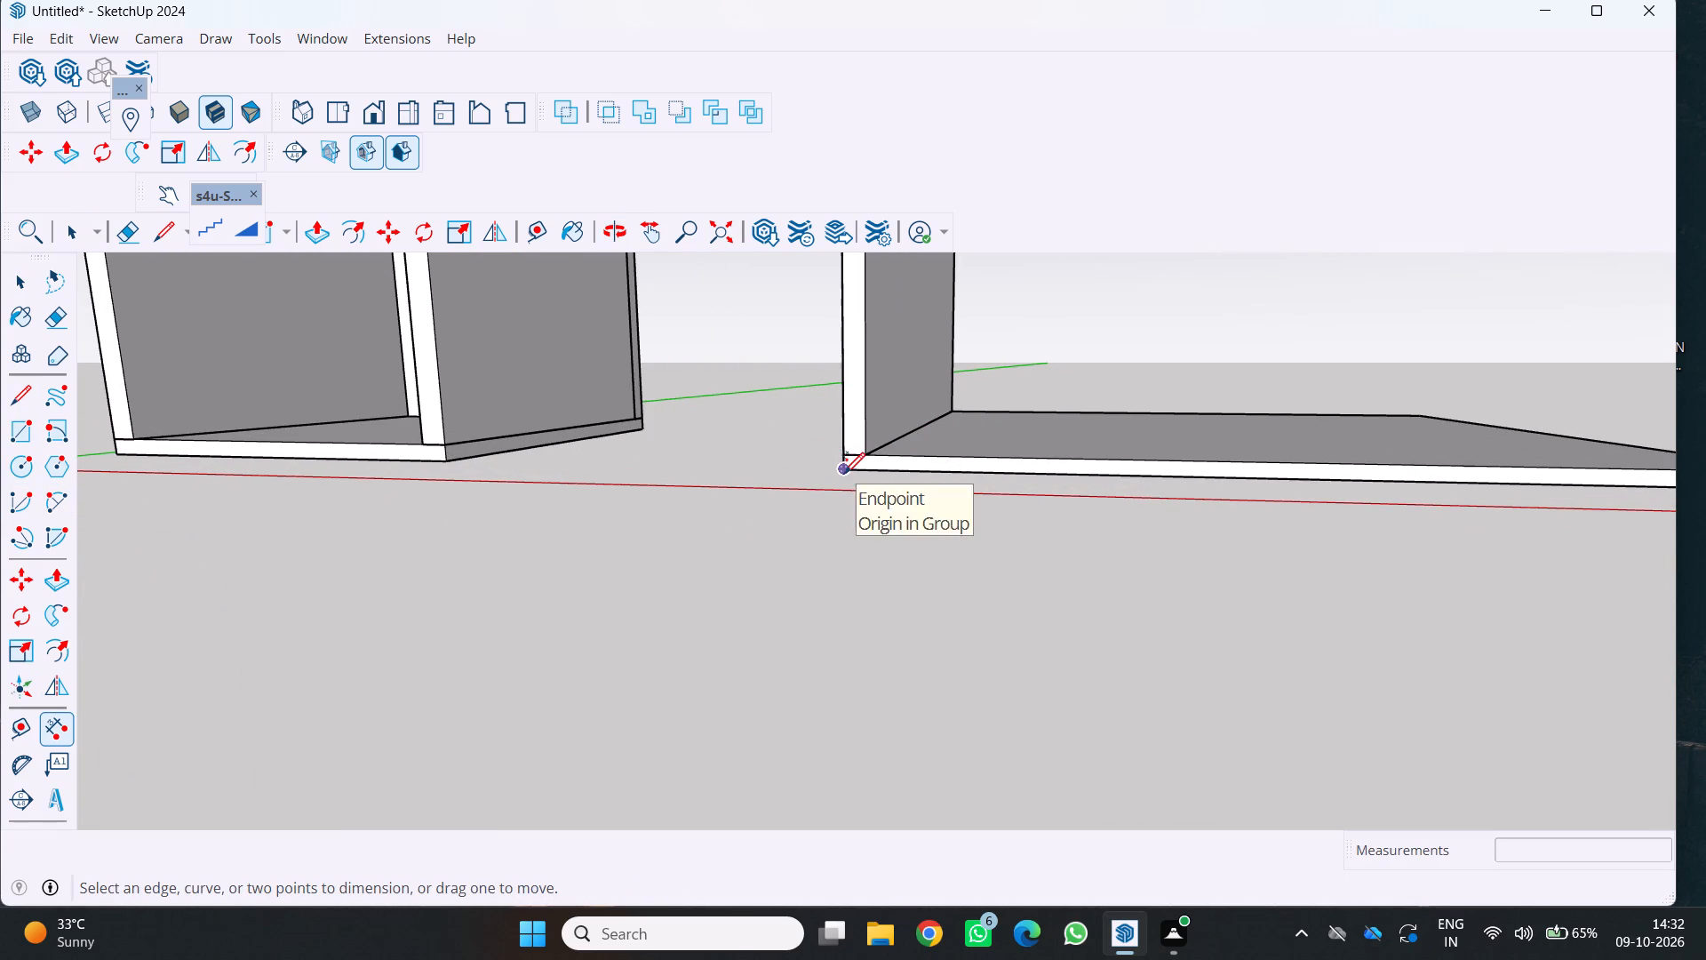
click(844, 472)
scroll(920, 500, down, 18)
scroll(1020, 530, up, 4)
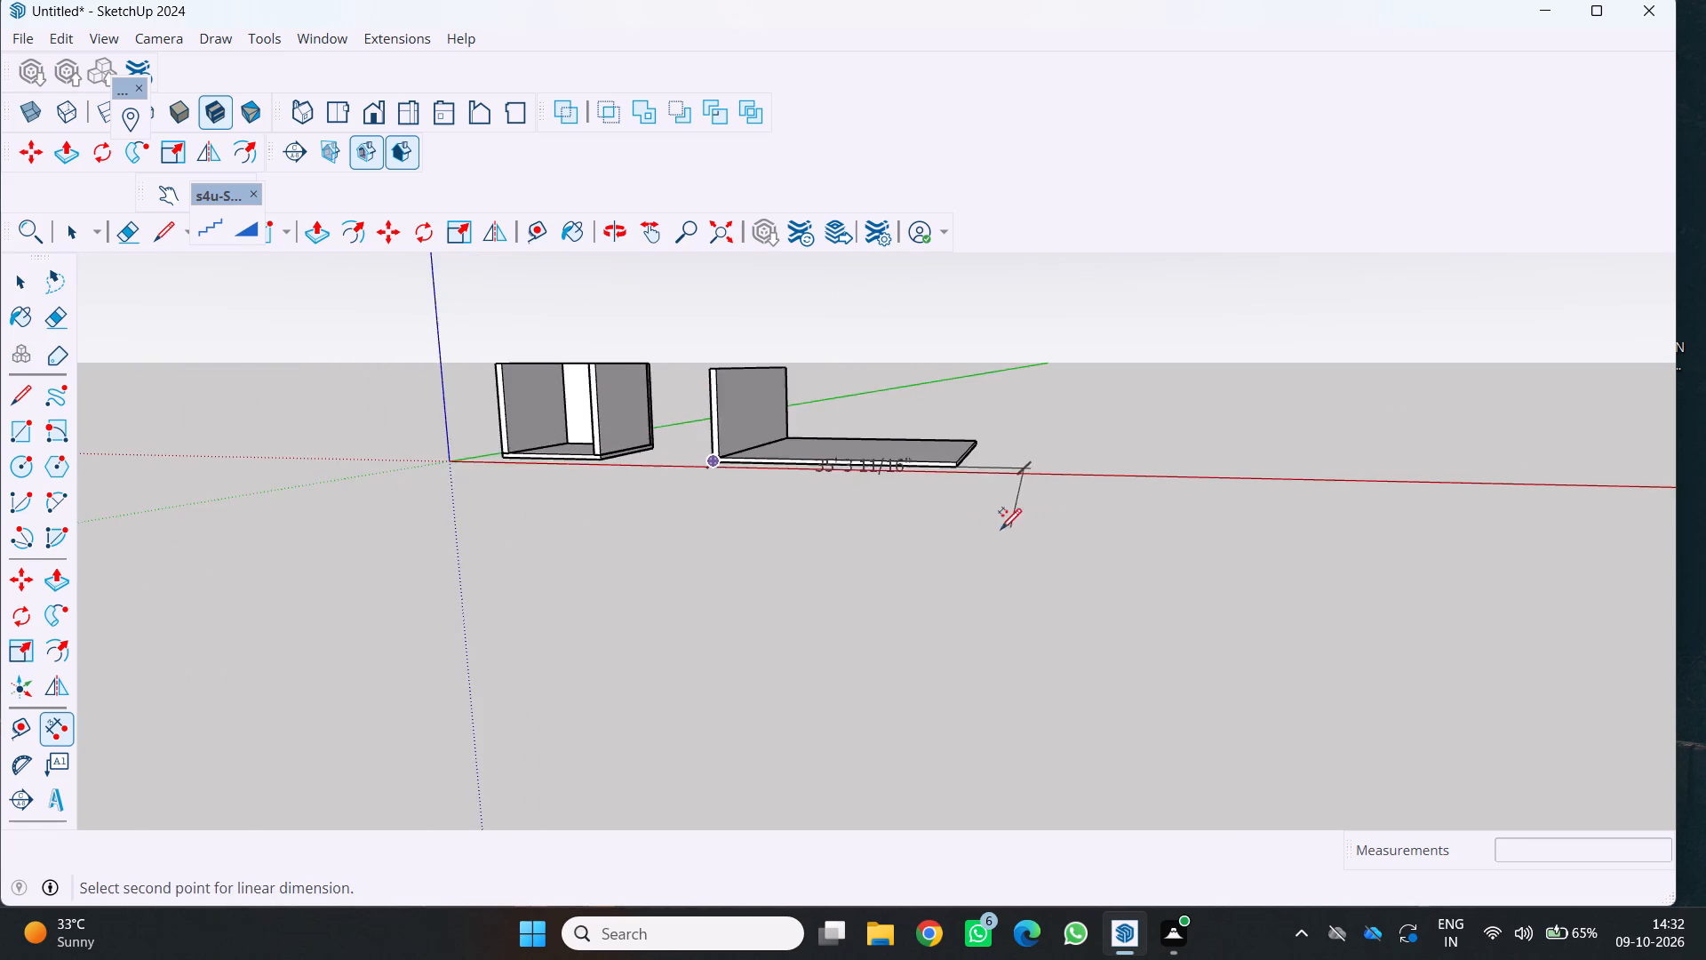
scroll(1000, 528, up, 12)
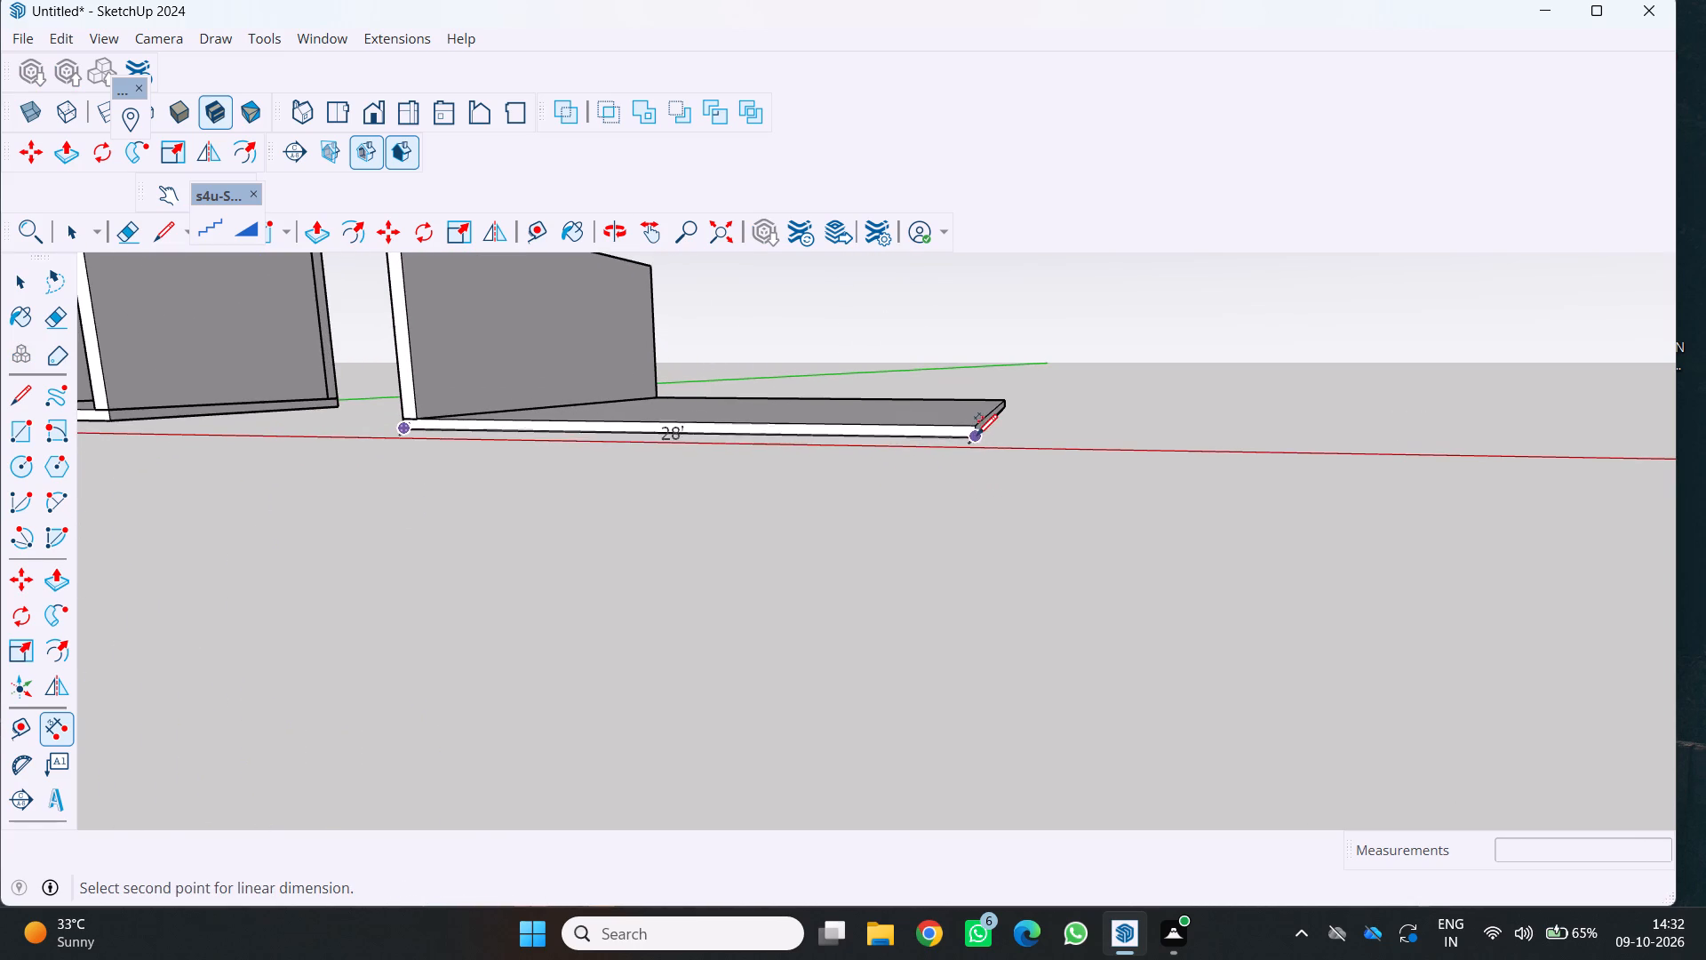
scroll(977, 434, up, 9)
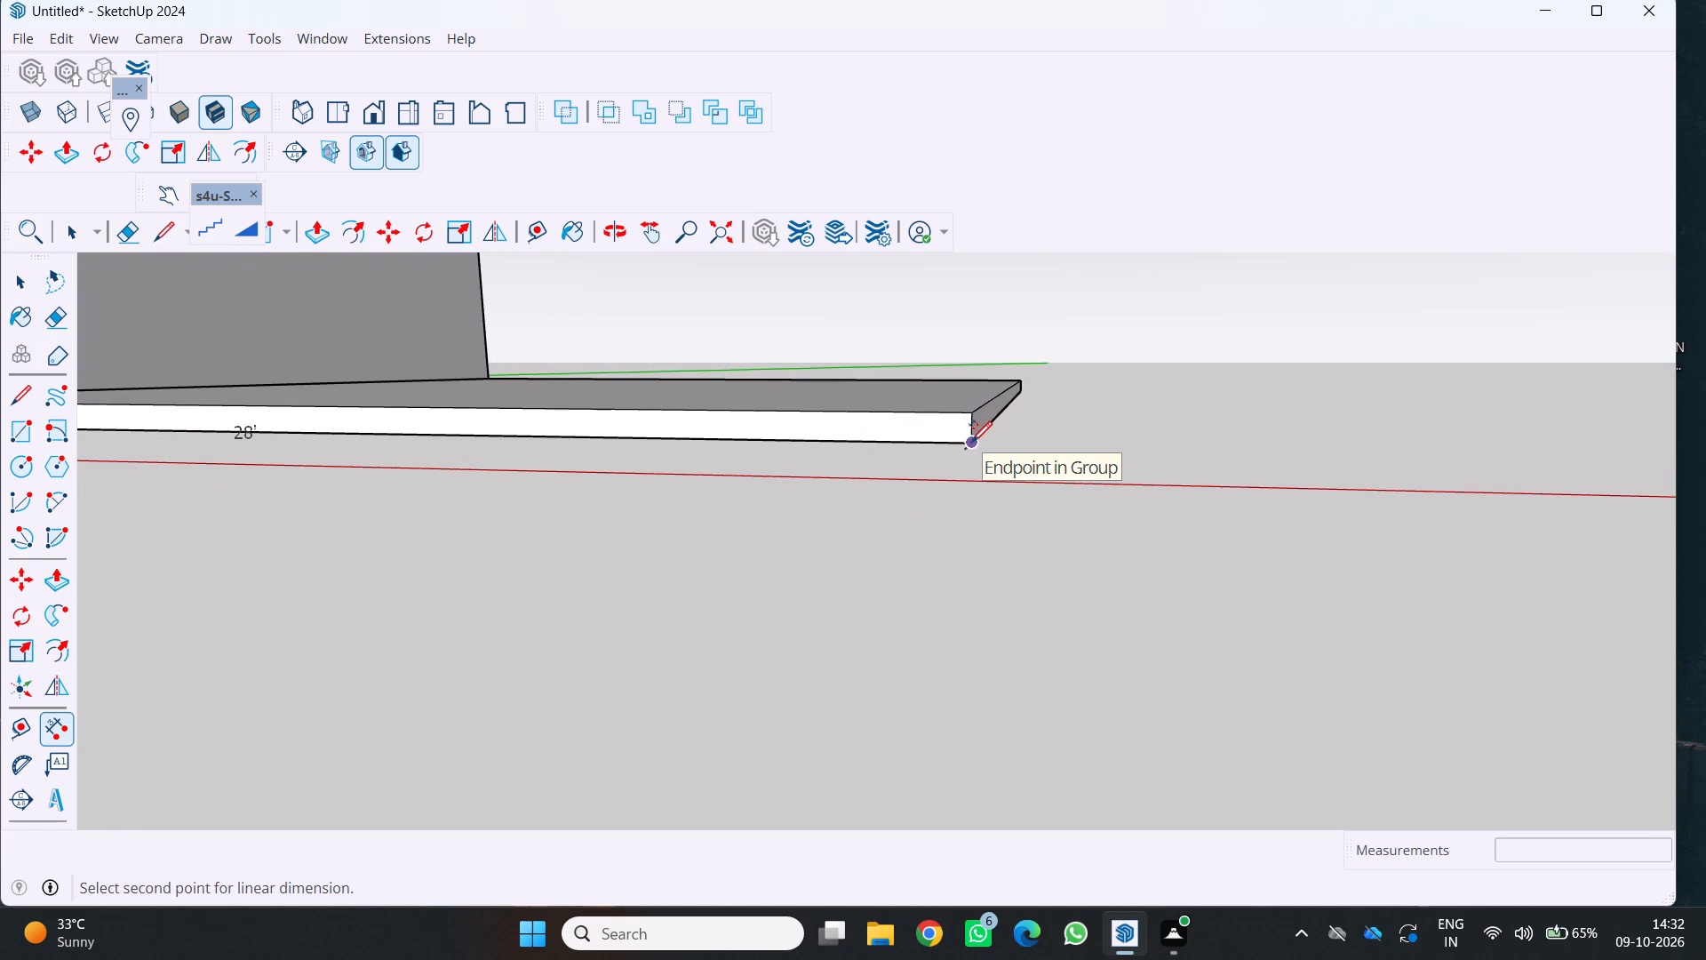
scroll(811, 507, down, 8)
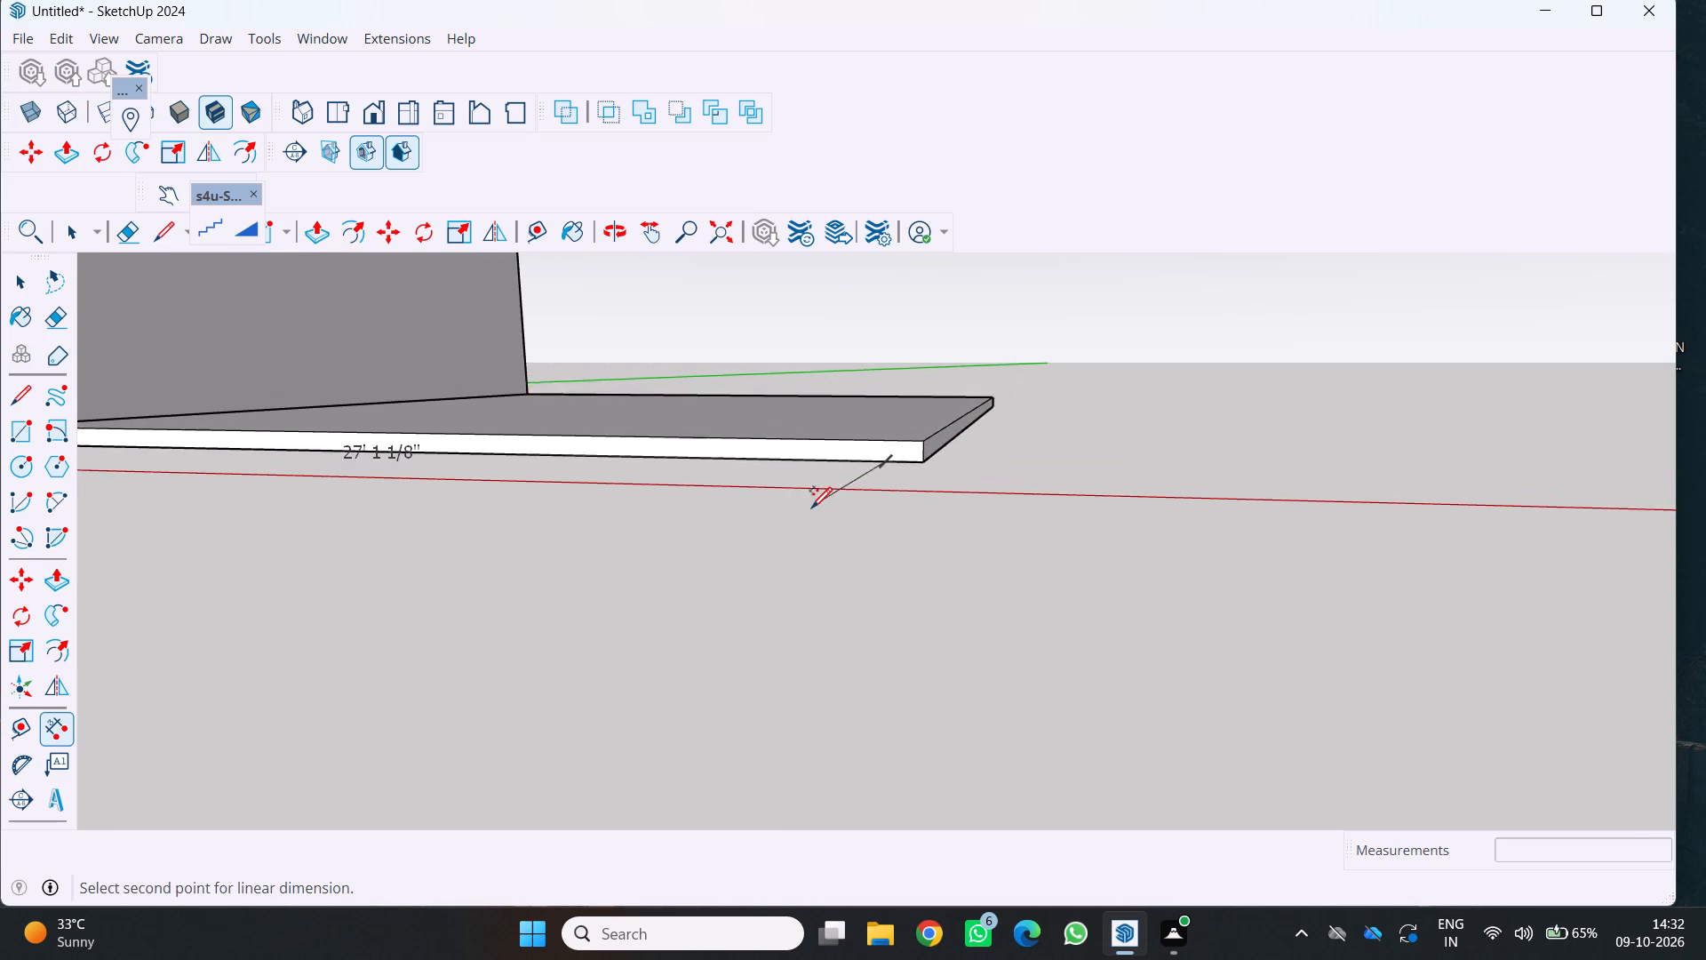
scroll(811, 507, down, 4)
key(Escape)
Open the second slab's group and delete all of its geometry.
scroll(774, 511, down, 1)
middle_drag(797, 525, 870, 573)
scroll(830, 540, down, 1)
middle_click(870, 573)
middle_click(870, 573)
scroll(868, 573, up, 1)
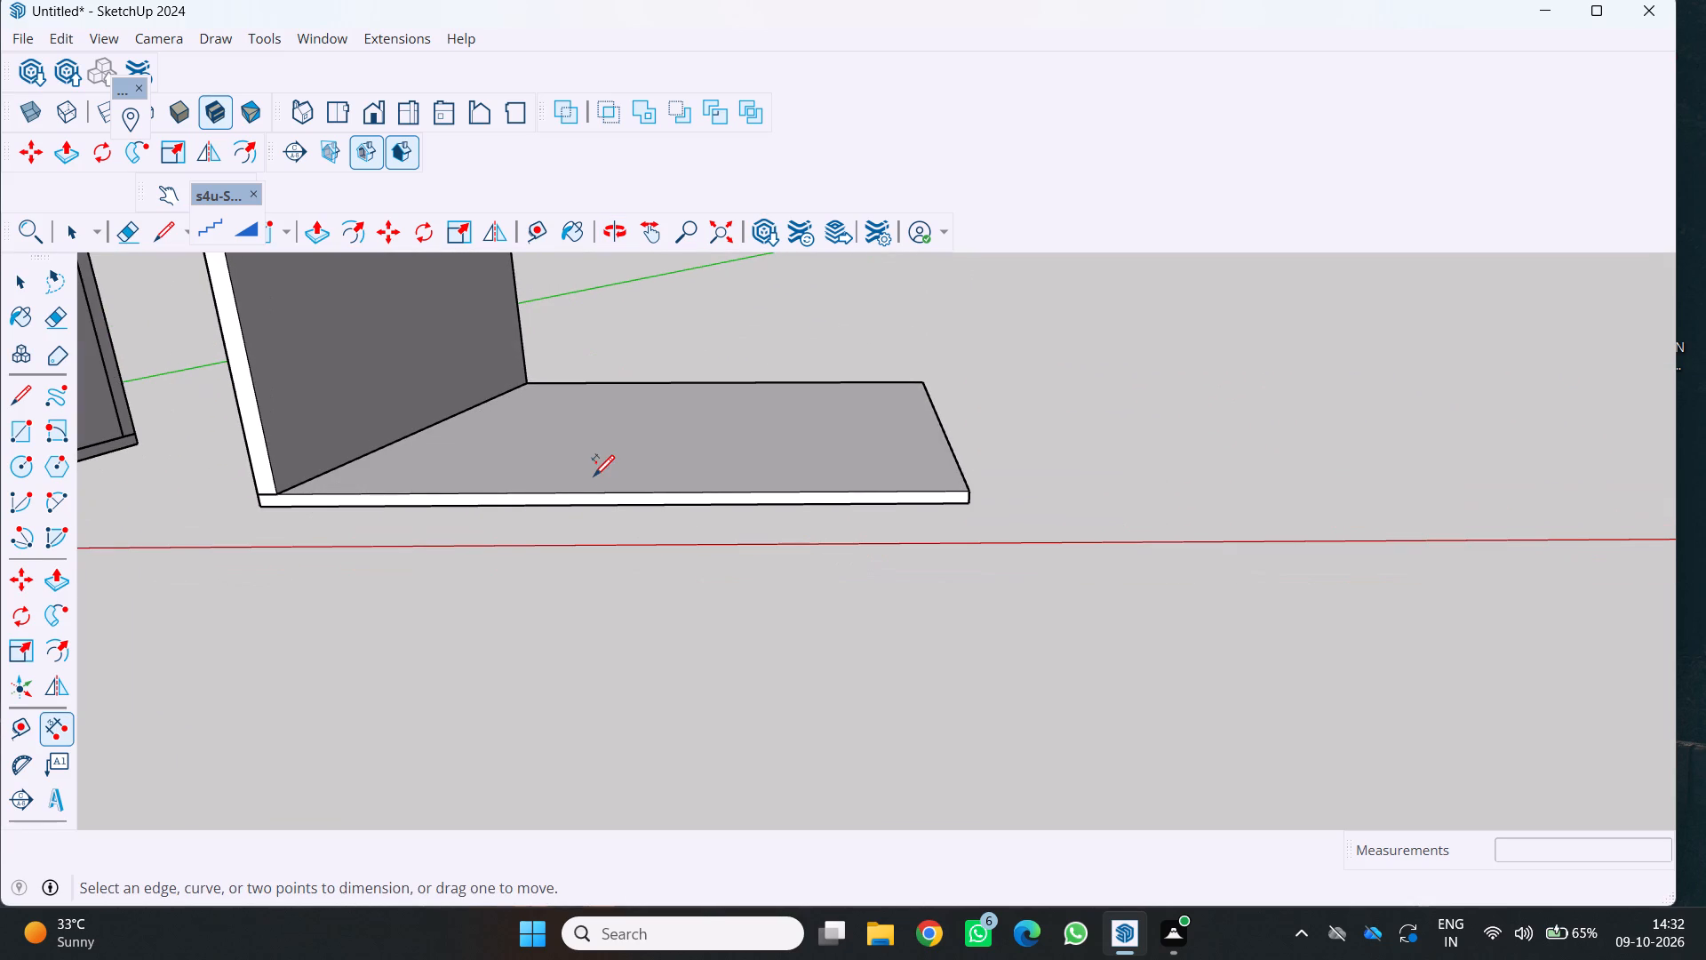
click(594, 483)
key(space)
key(space)
triple_click(581, 478)
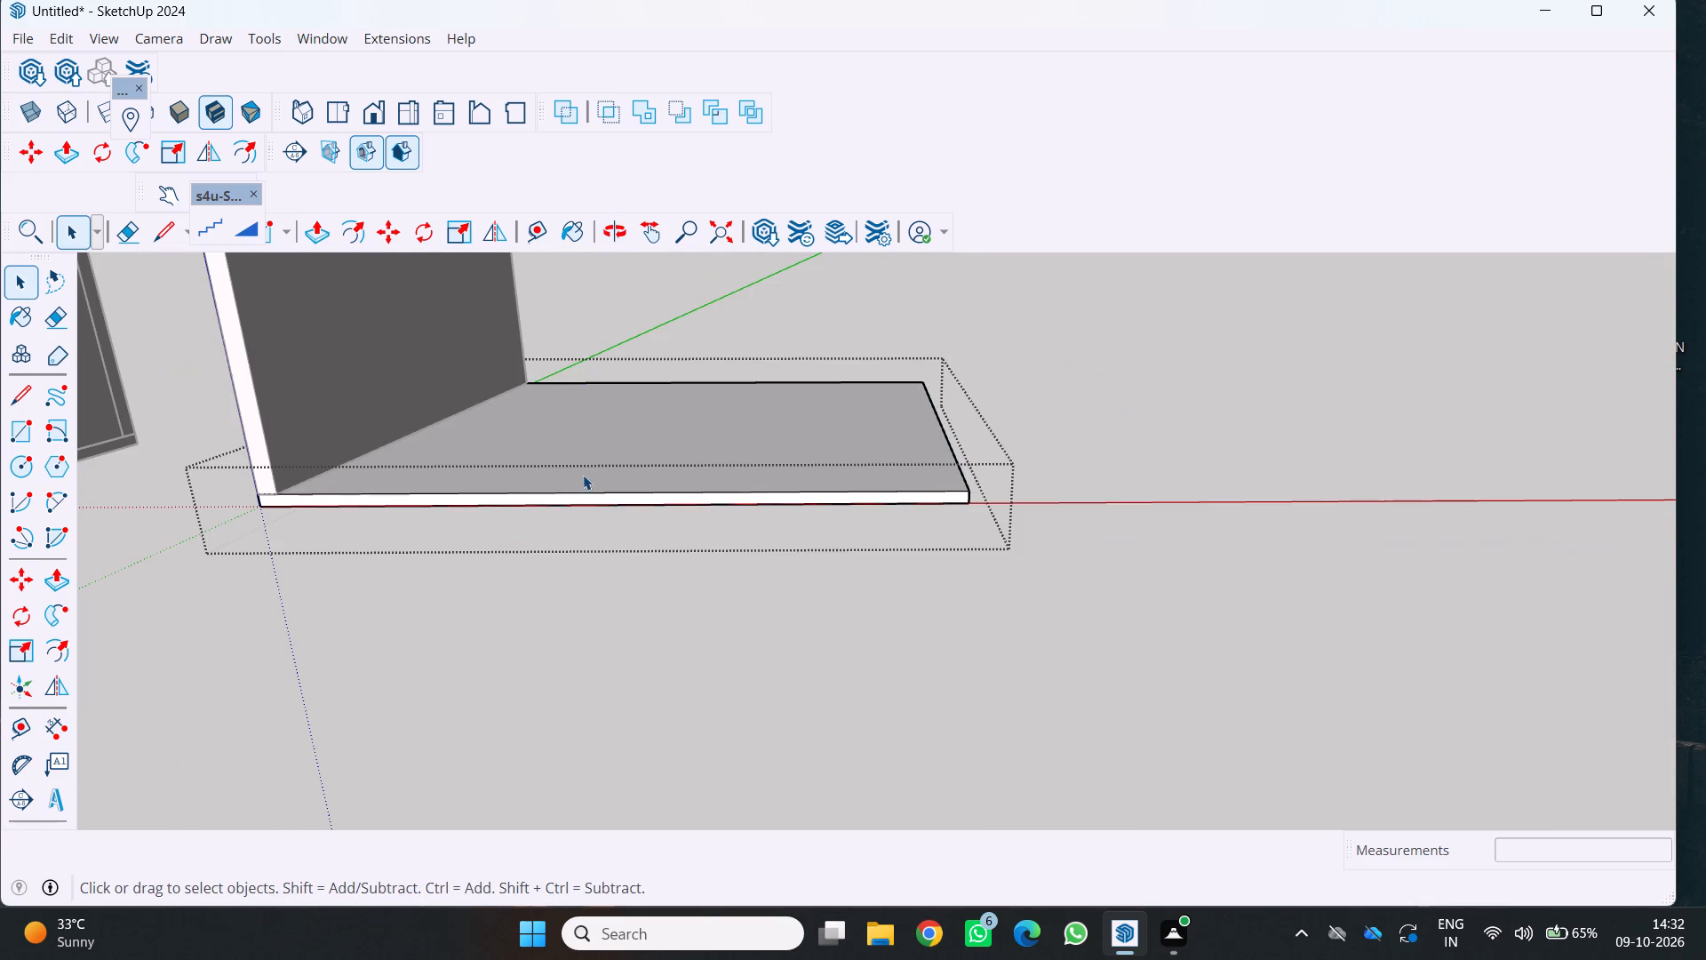
triple_click(583, 475)
key(Delete)
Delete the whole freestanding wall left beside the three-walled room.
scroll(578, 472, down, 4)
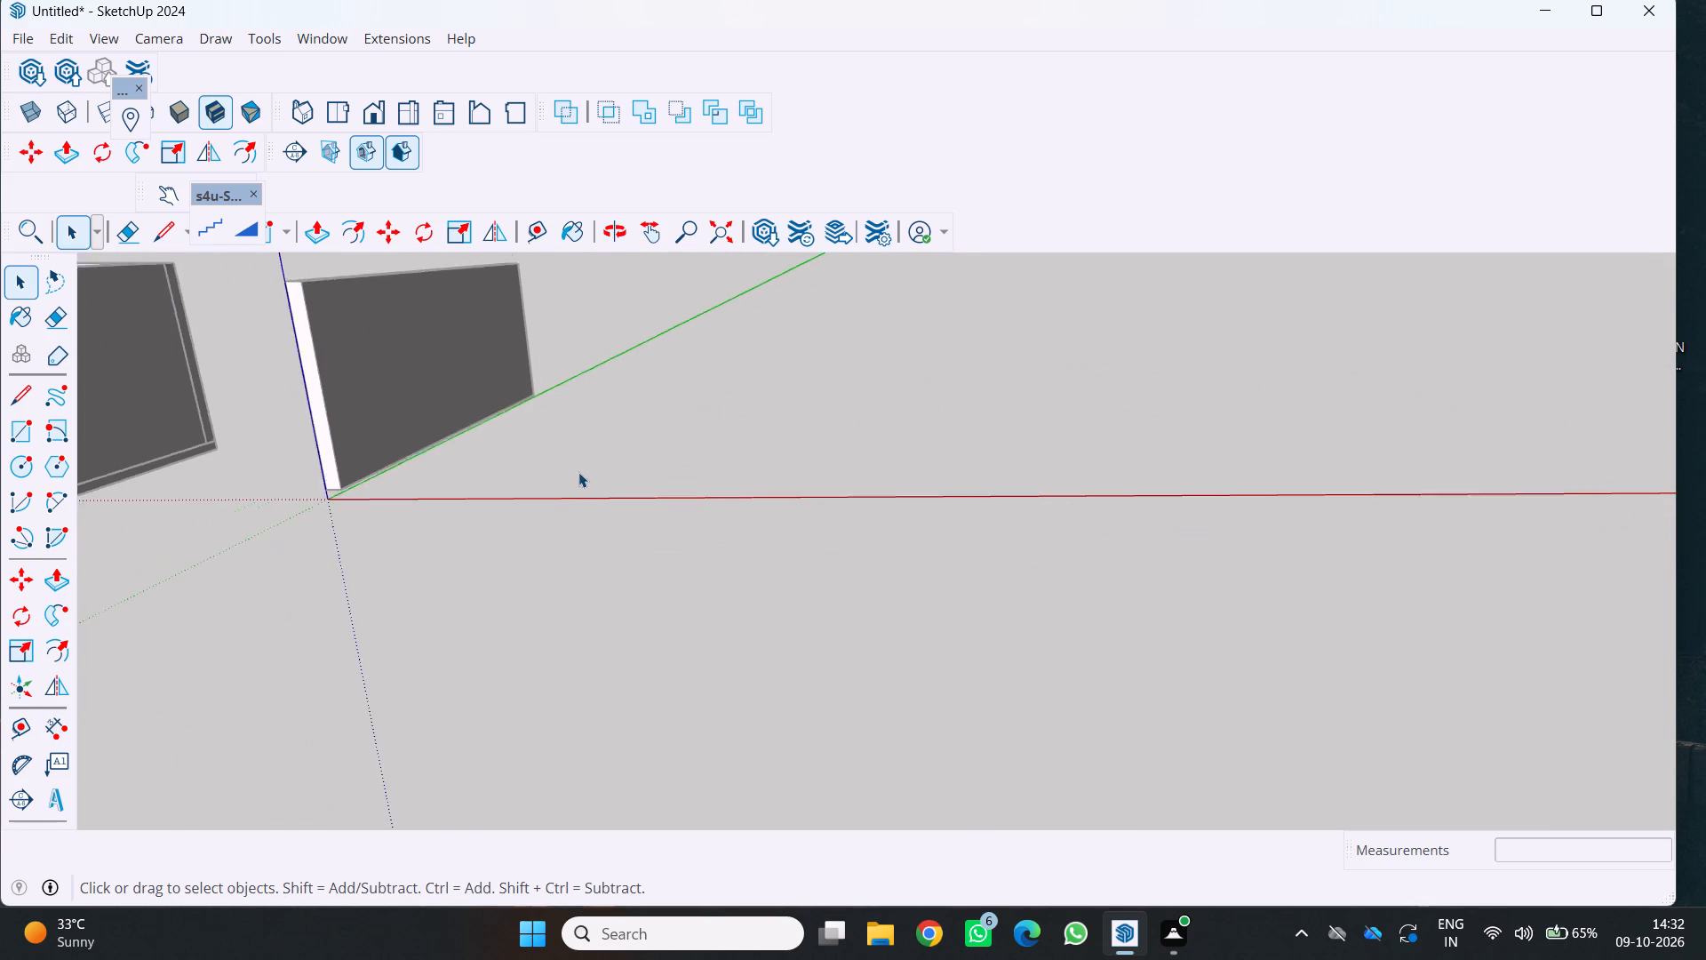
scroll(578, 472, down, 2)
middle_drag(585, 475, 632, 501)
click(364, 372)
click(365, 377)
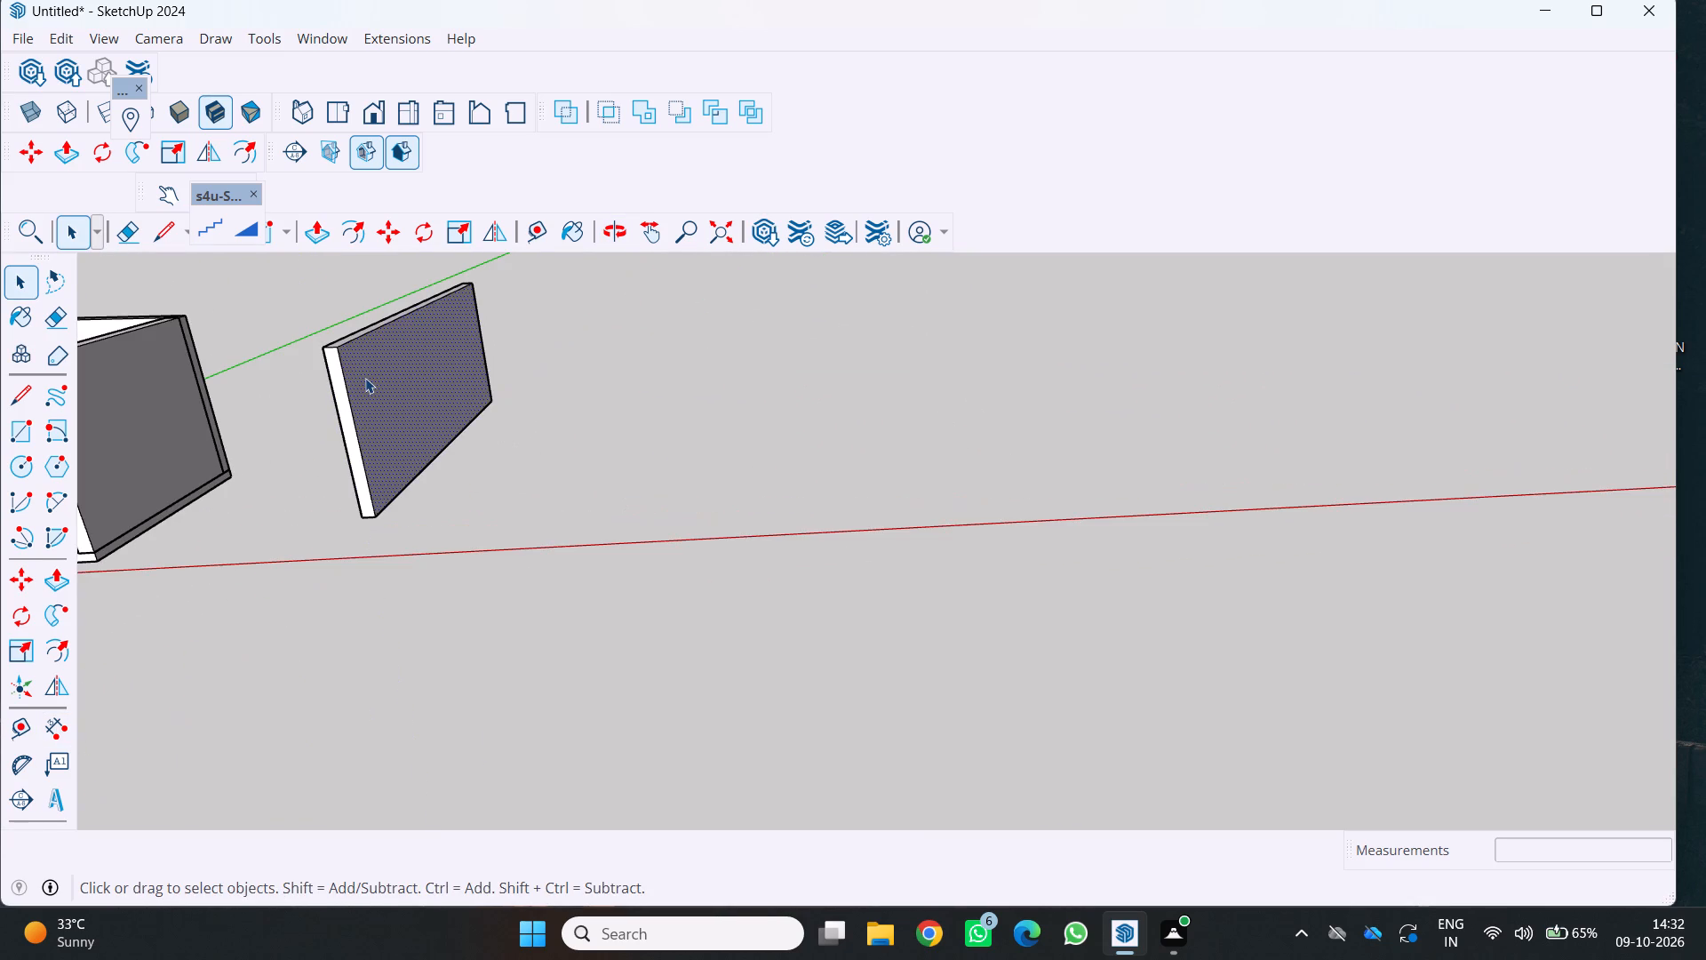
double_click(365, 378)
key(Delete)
Draw a ground rectangle starting on the red axis beside the three-walled room, entering 14'14' for its size.
scroll(365, 378, down, 7)
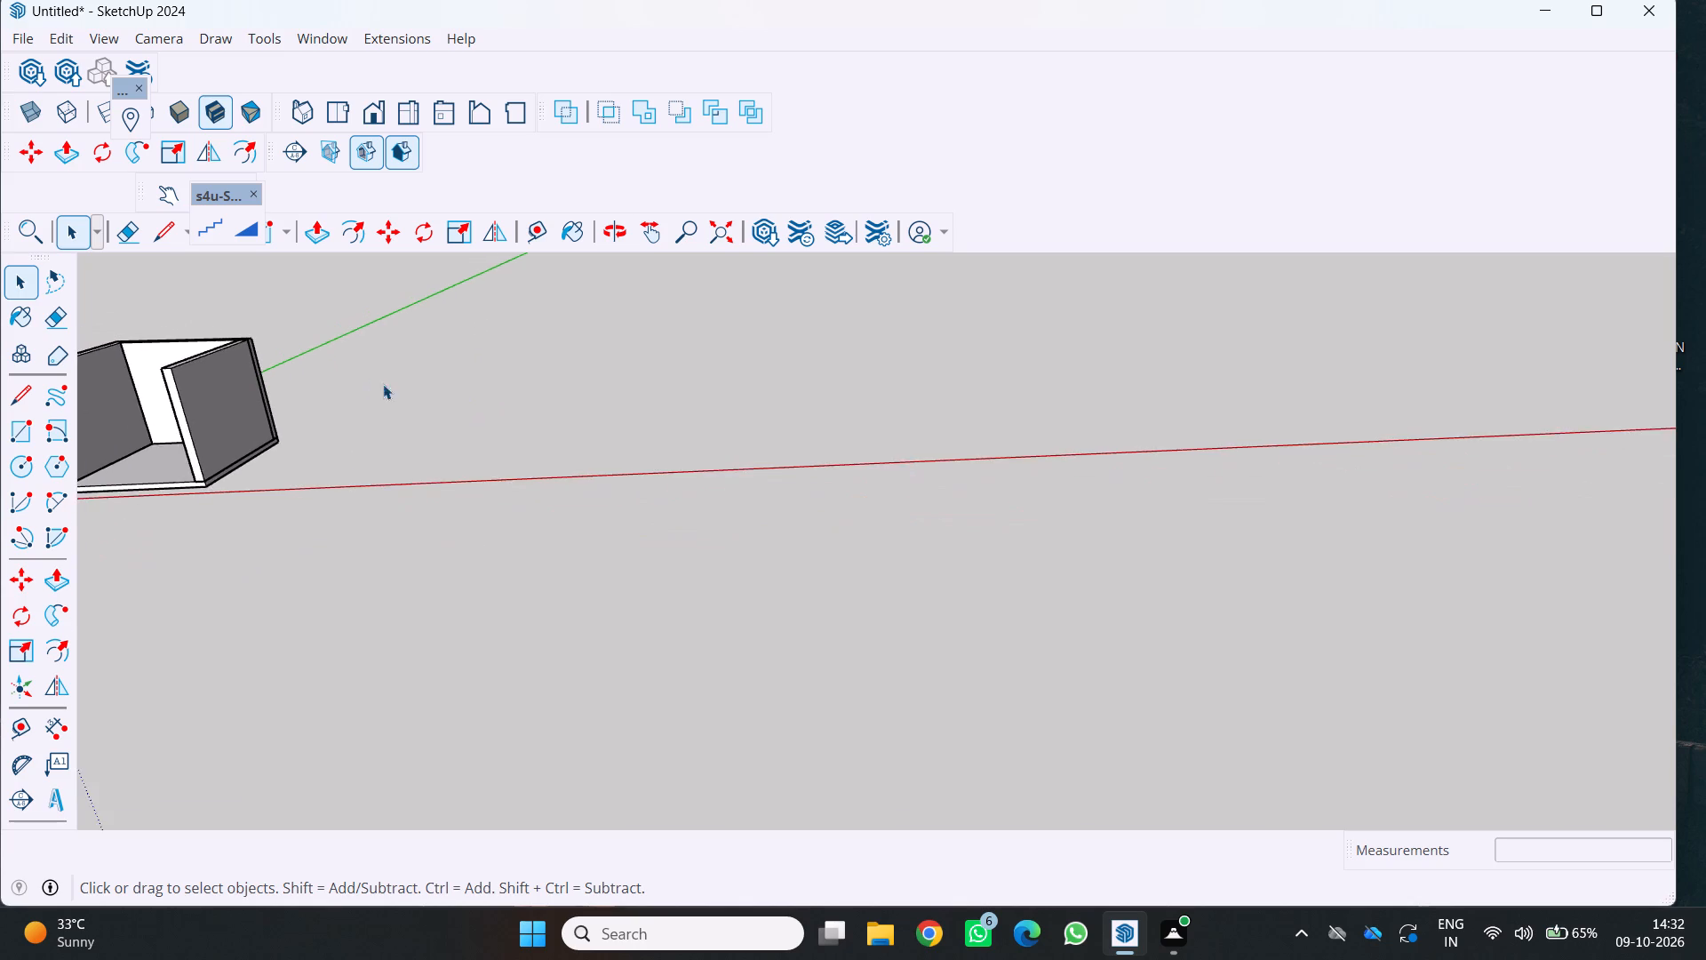
middle_drag(397, 391, 508, 464)
scroll(481, 452, down, 5)
middle_click(511, 464)
scroll(446, 488, down, 4)
middle_drag(376, 497, 365, 497)
middle_click(361, 496)
middle_drag(342, 492, 334, 489)
scroll(327, 487, up, 1)
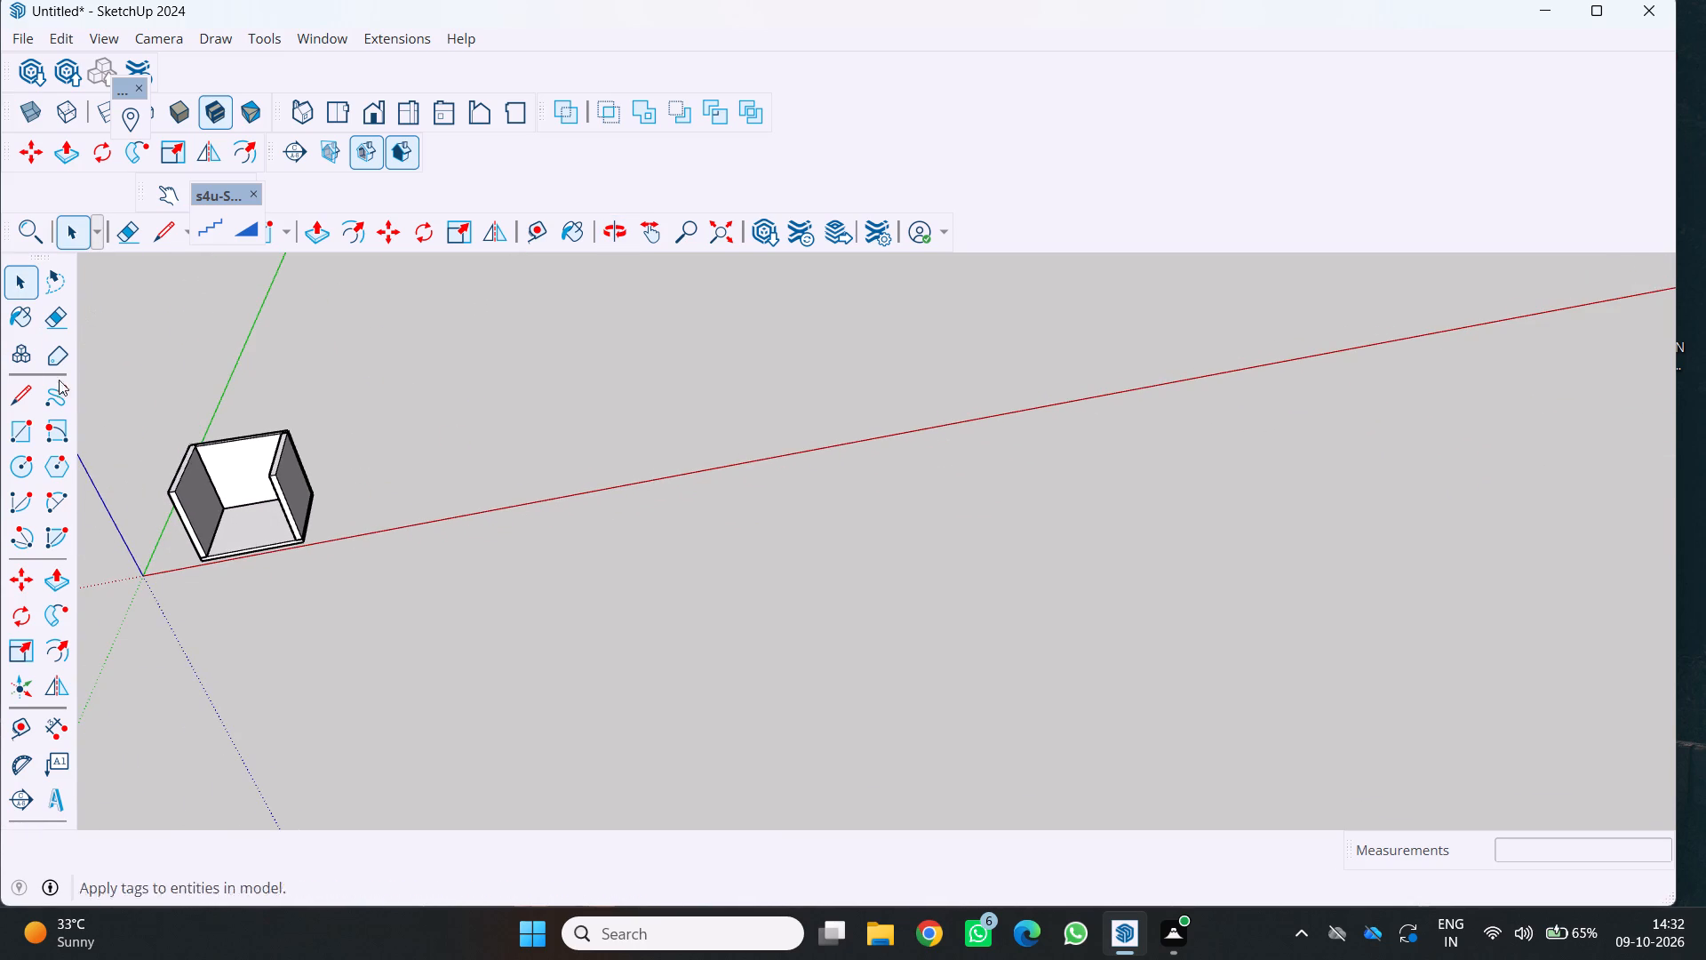
click(16, 425)
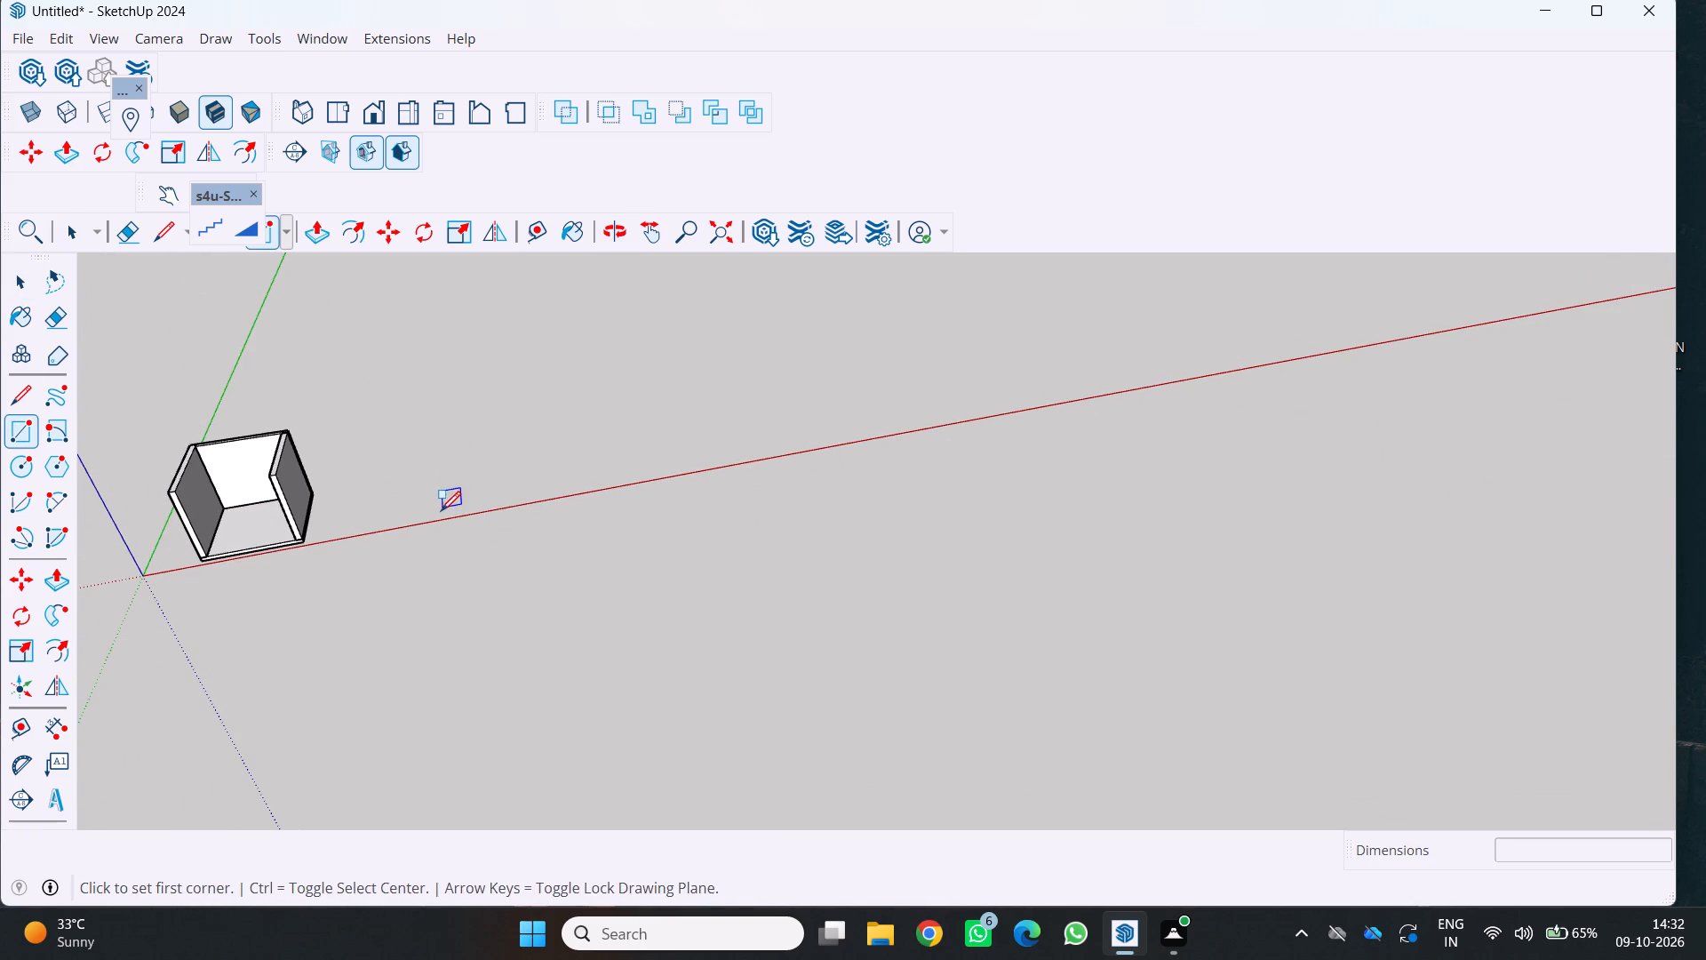
click(449, 517)
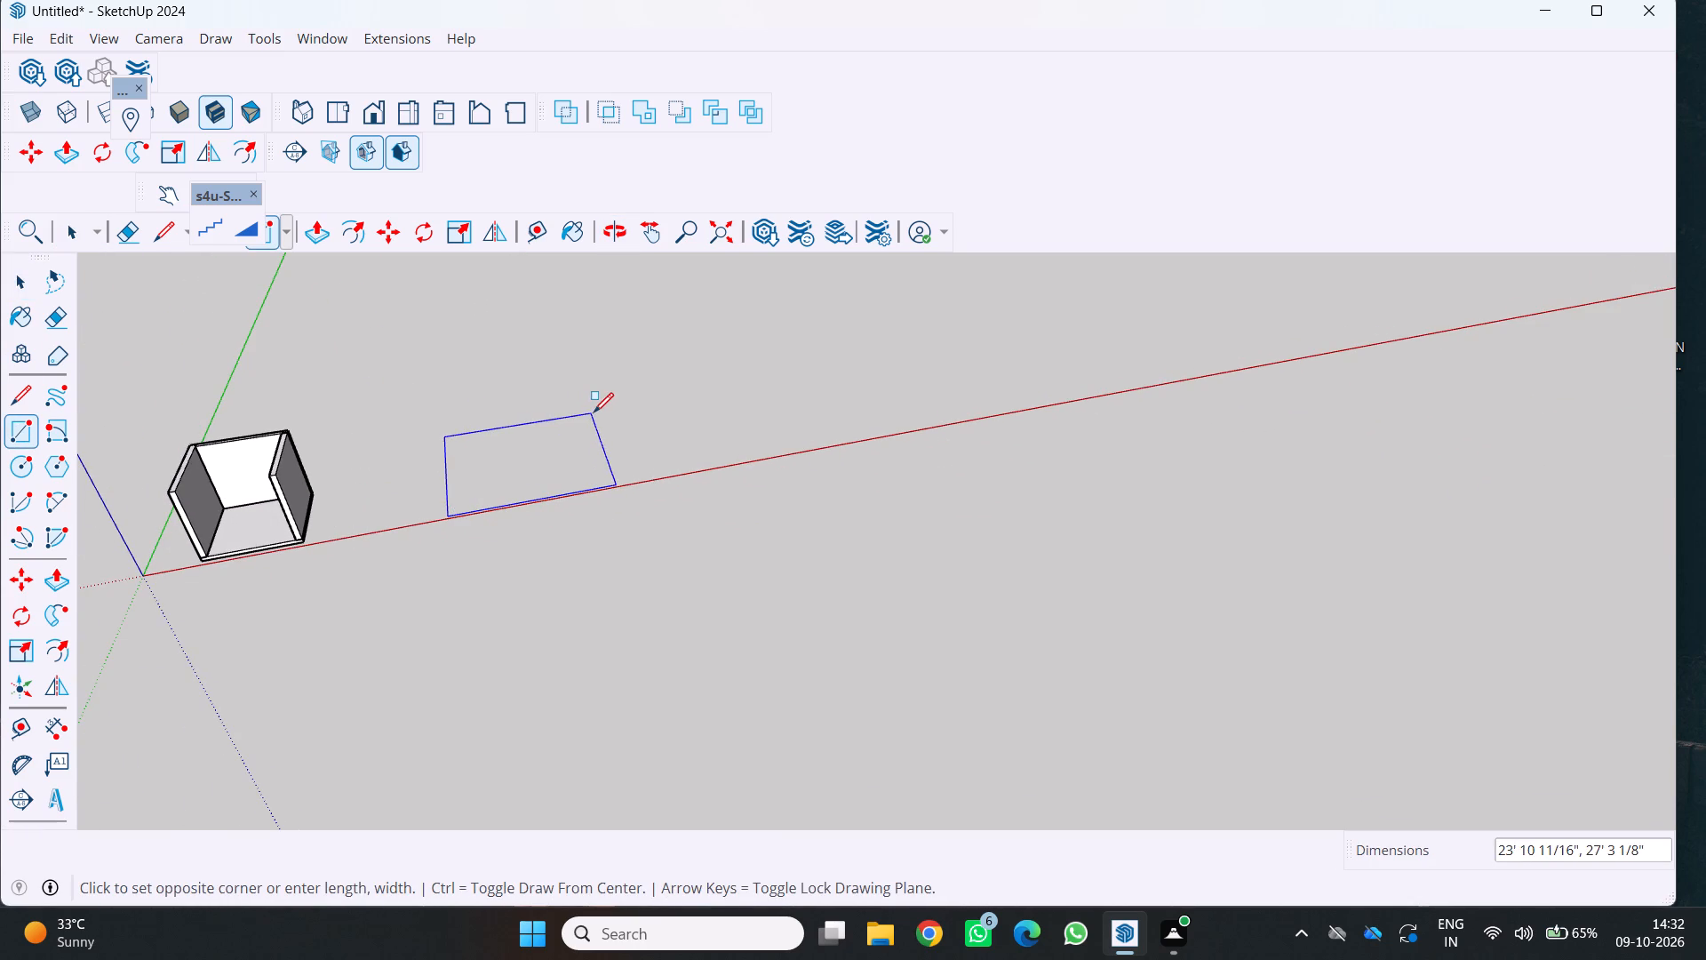
text(14')
text(14')
key(Return)
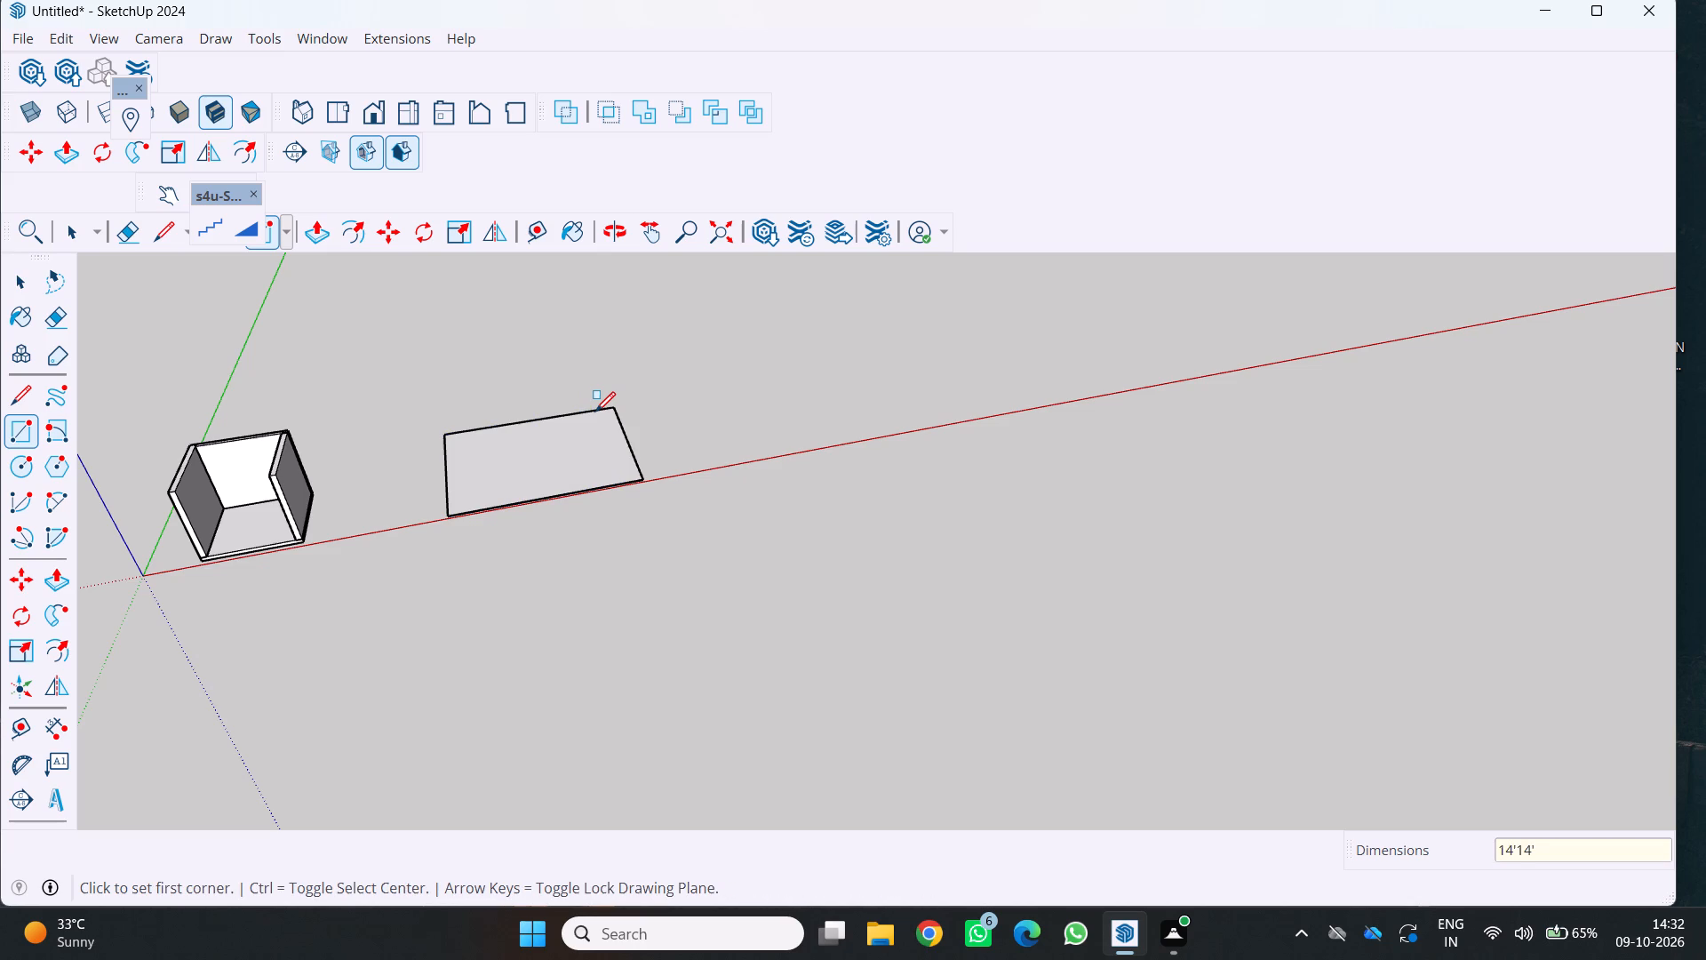
Push/Pull the new rectangle upward 6" to form a slab.
key(p)
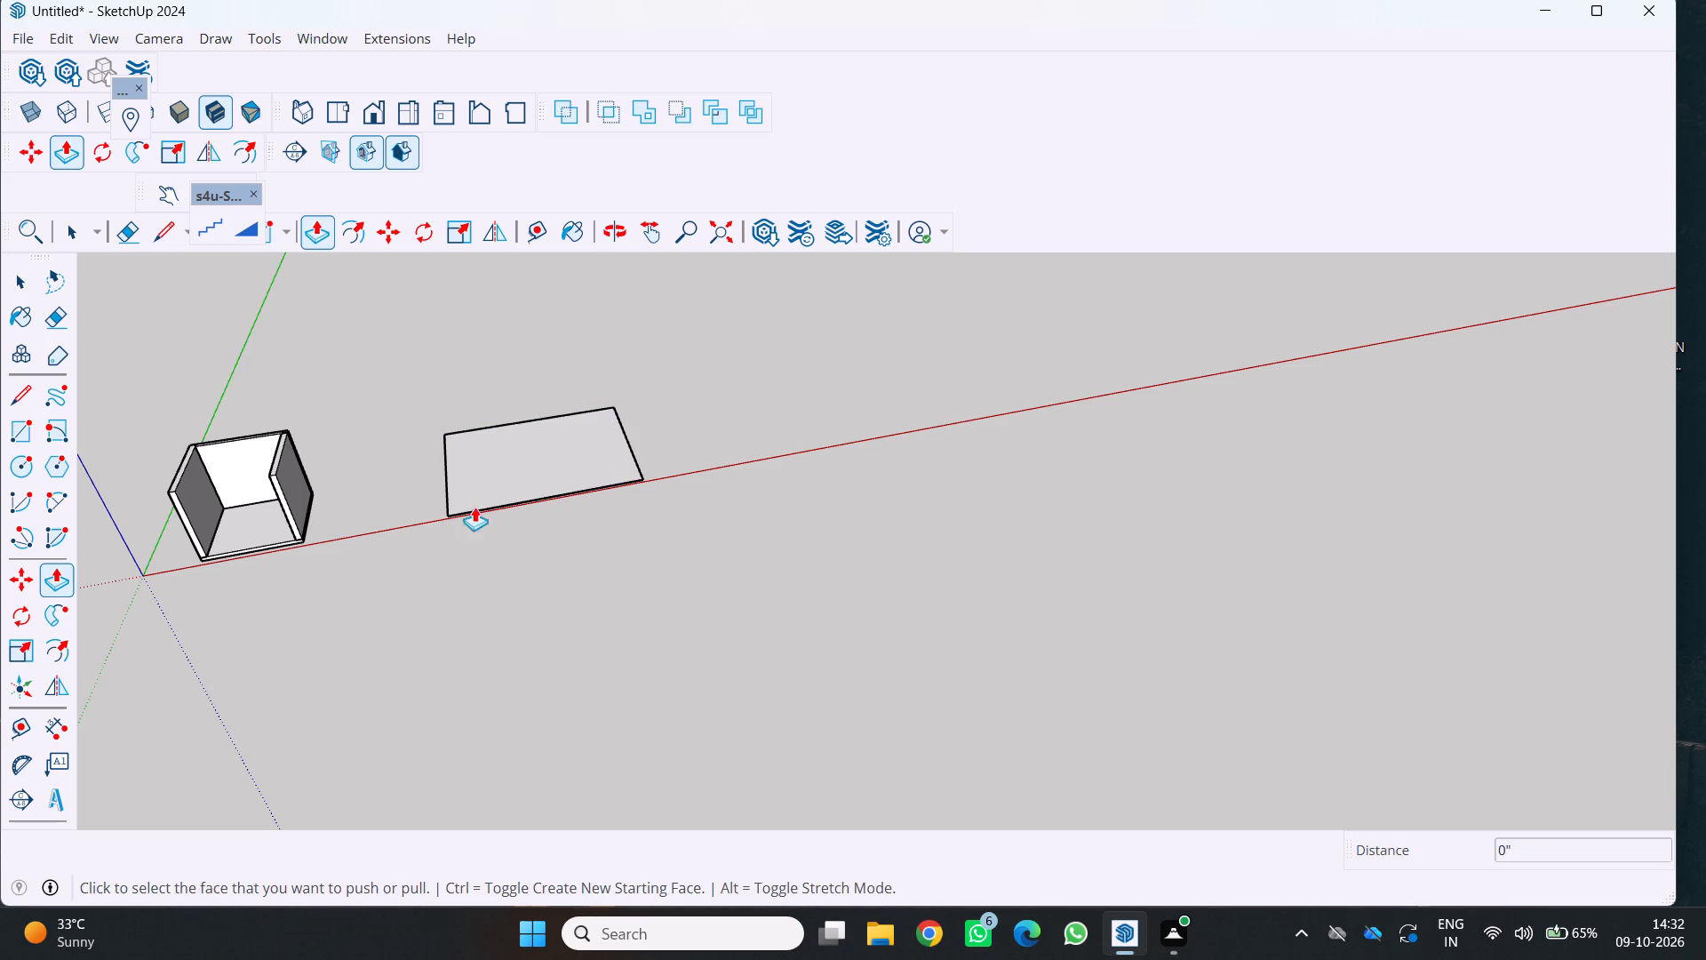
click(503, 480)
key(6)
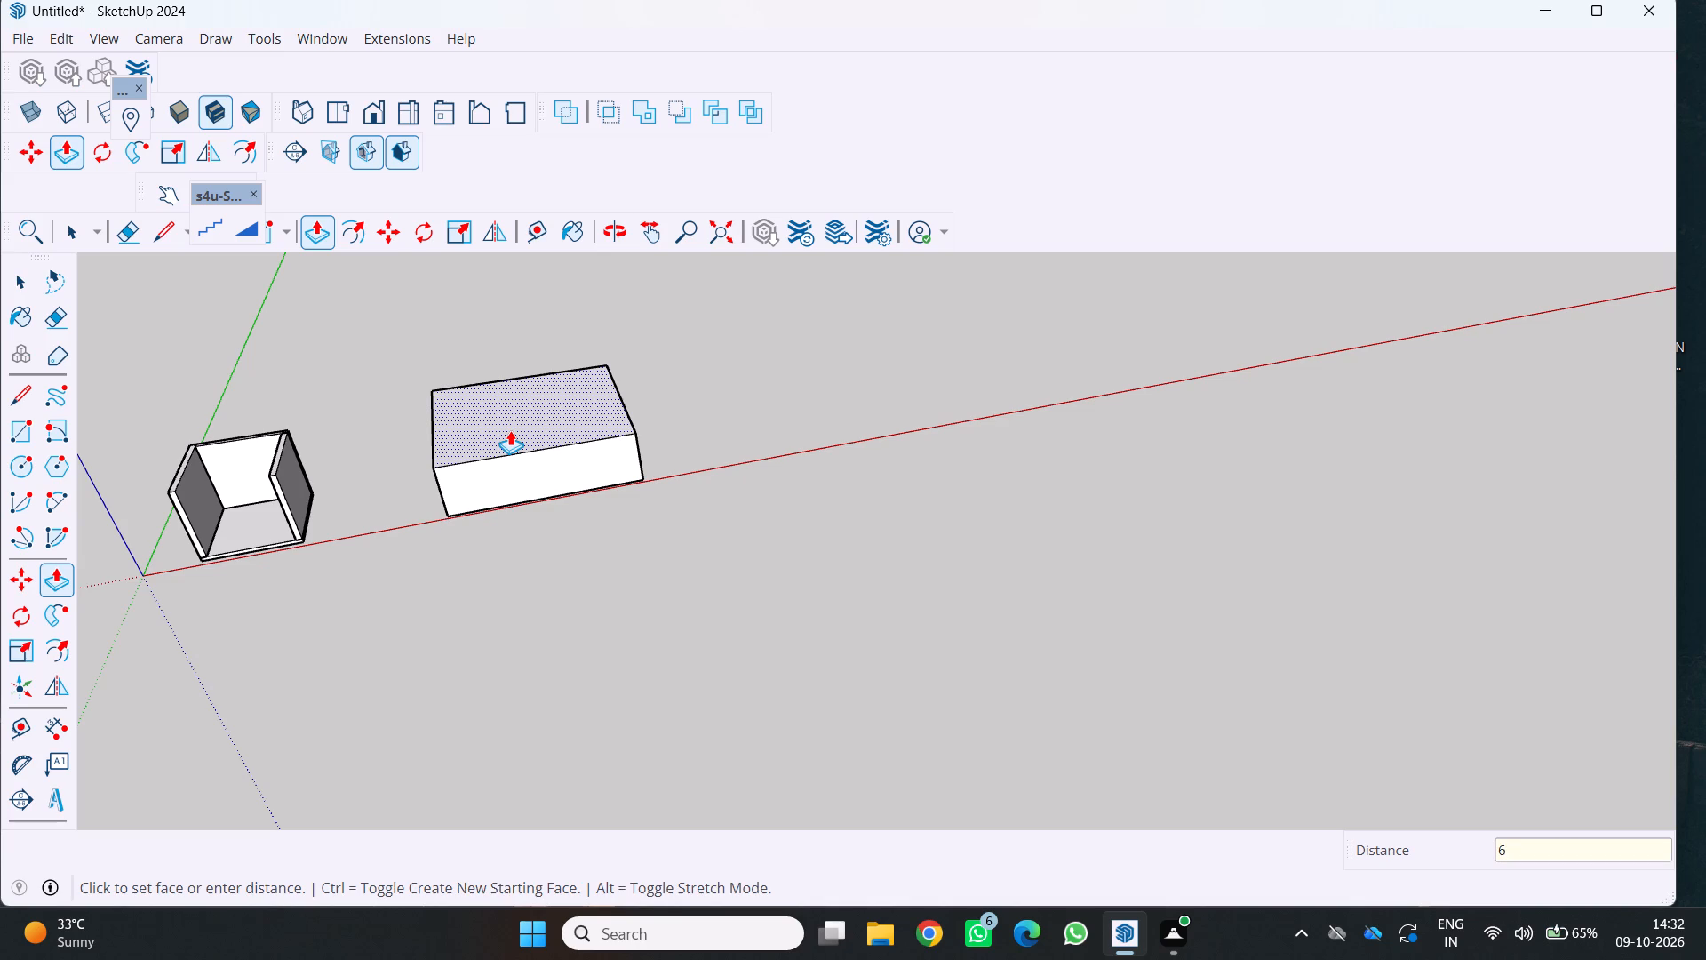
key(Return)
key(space)
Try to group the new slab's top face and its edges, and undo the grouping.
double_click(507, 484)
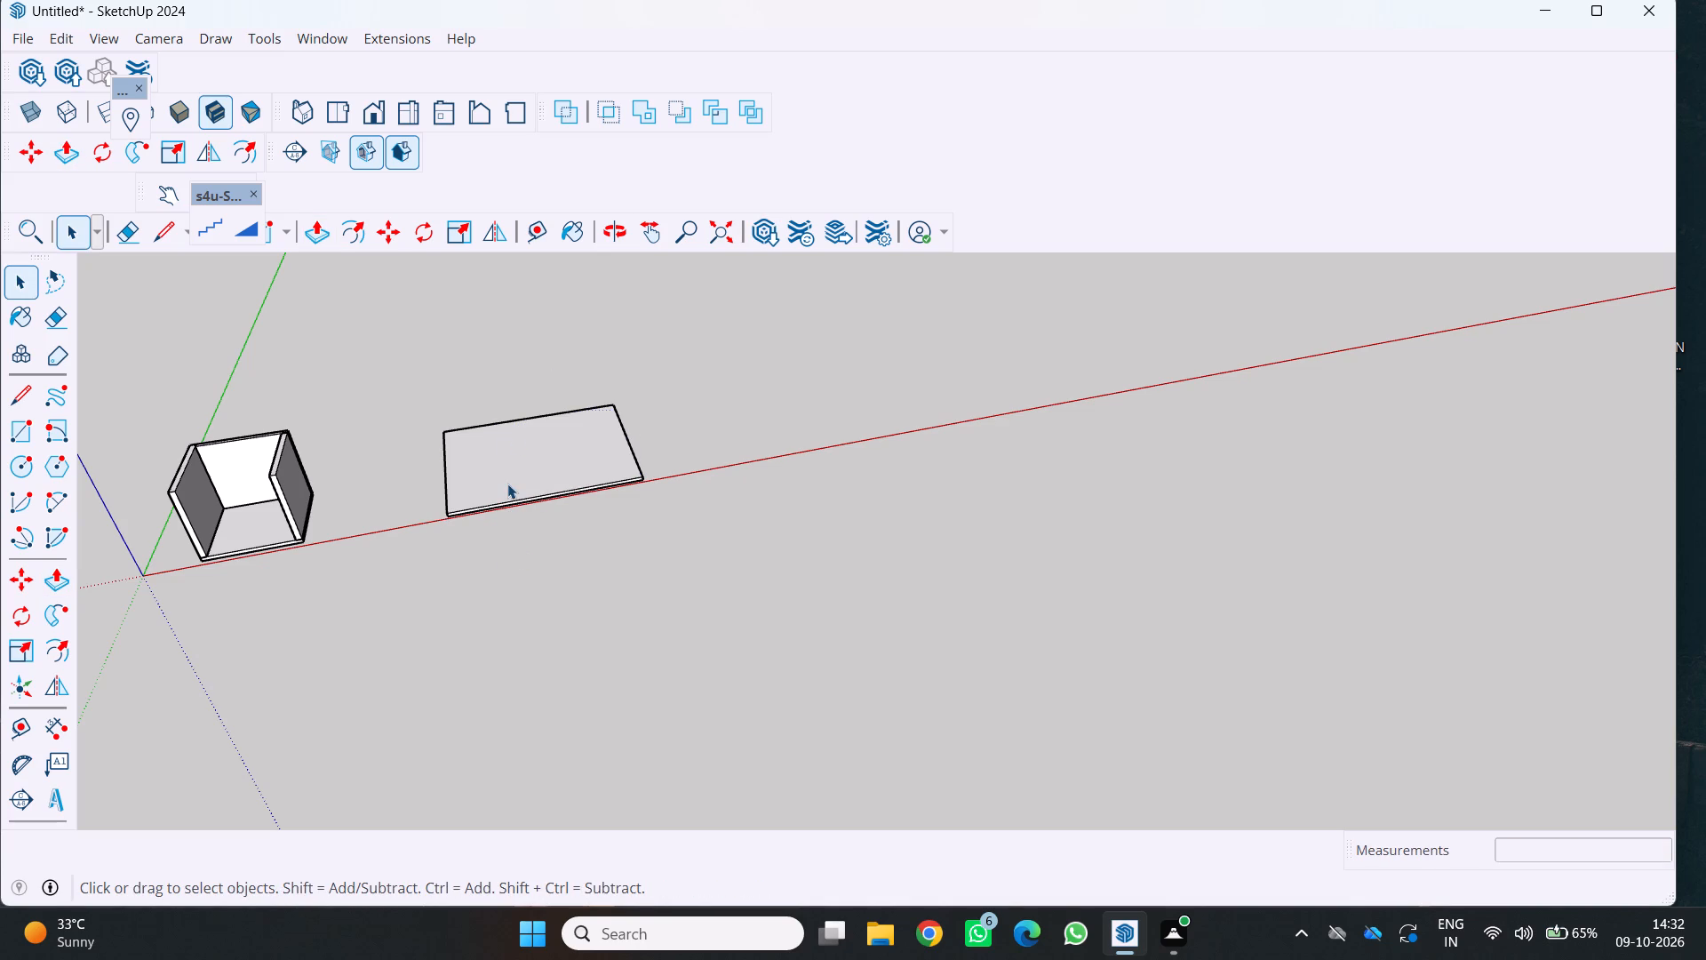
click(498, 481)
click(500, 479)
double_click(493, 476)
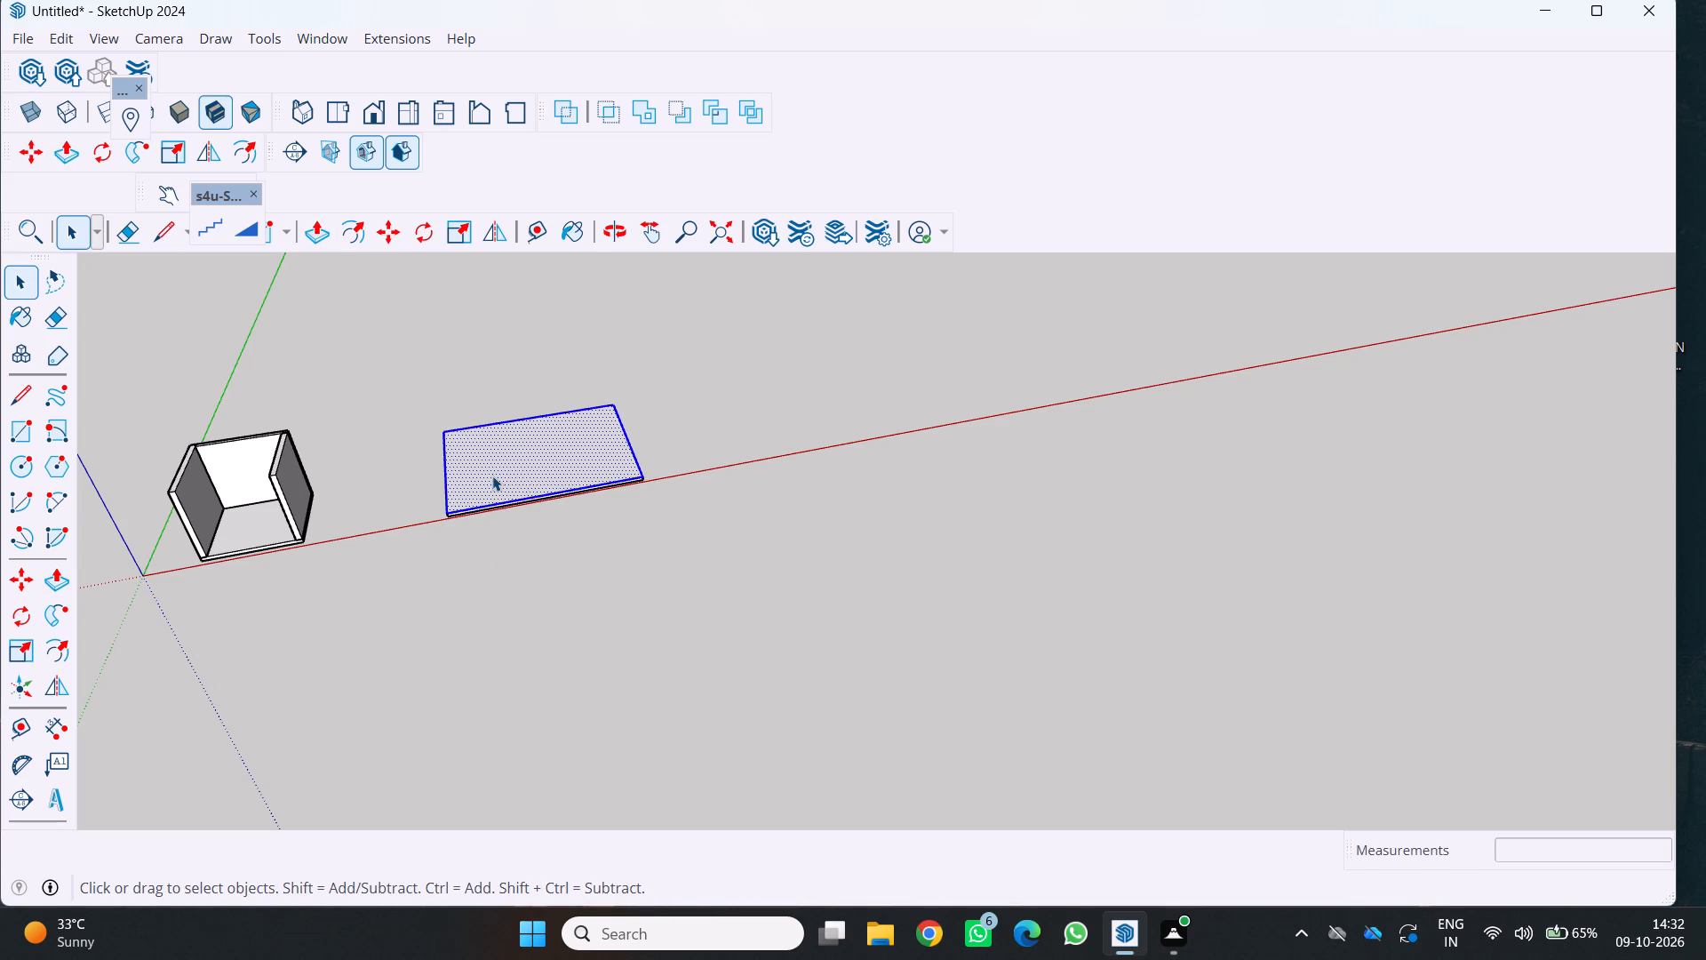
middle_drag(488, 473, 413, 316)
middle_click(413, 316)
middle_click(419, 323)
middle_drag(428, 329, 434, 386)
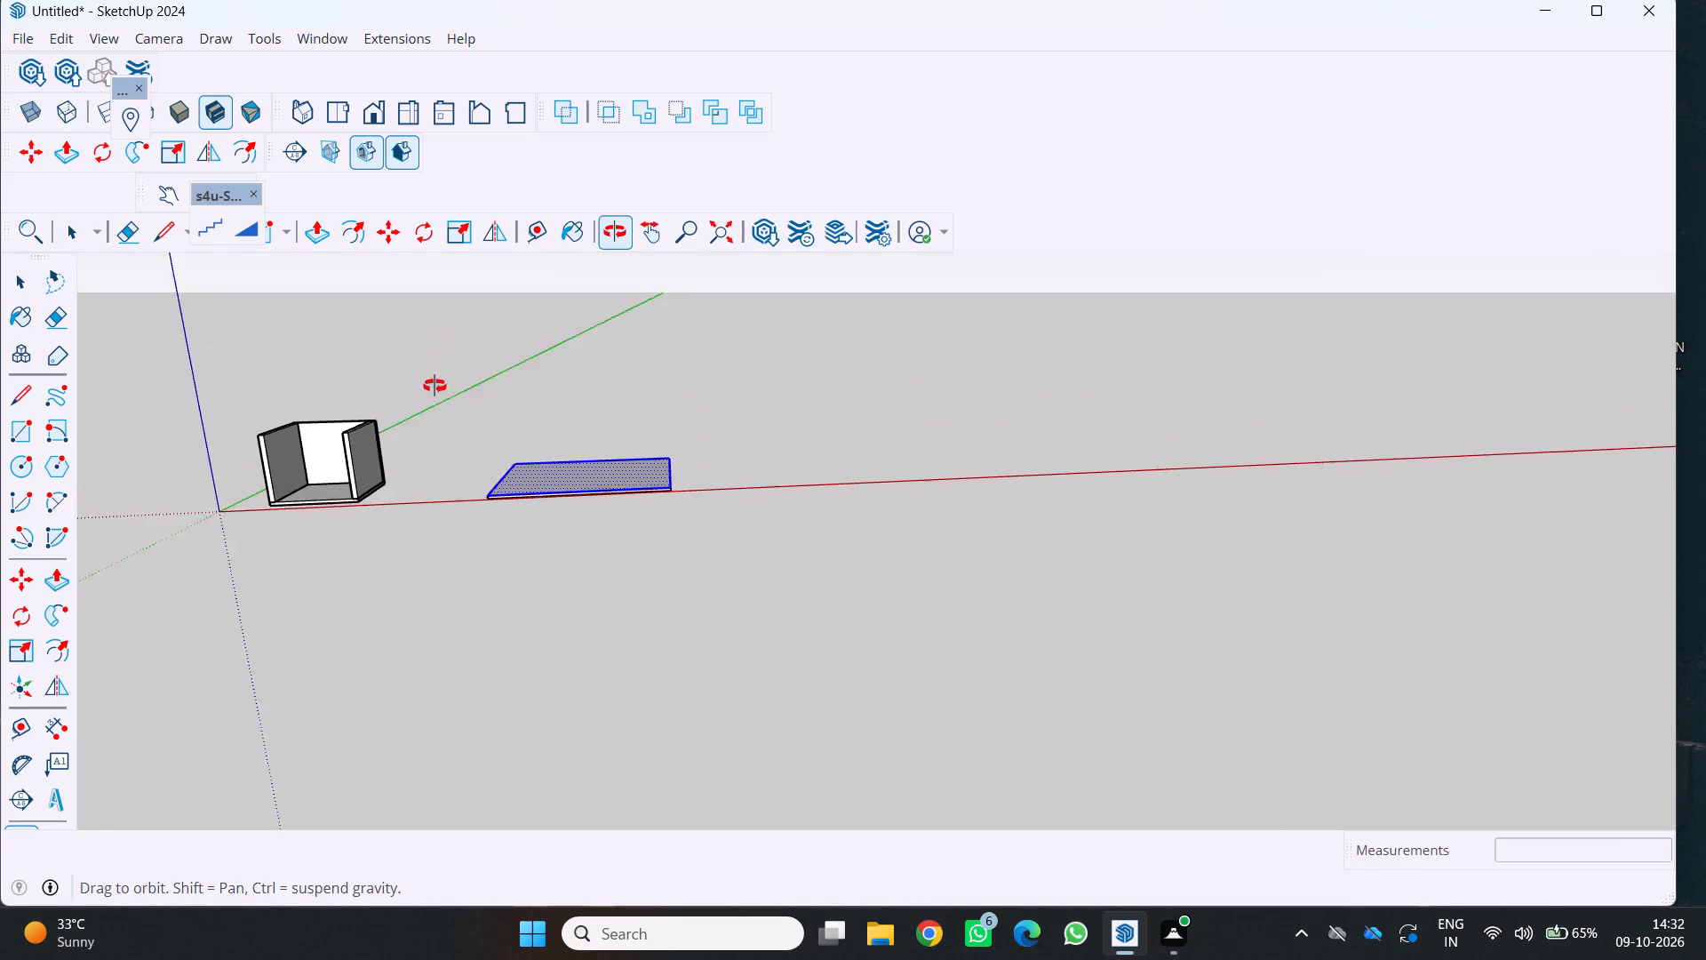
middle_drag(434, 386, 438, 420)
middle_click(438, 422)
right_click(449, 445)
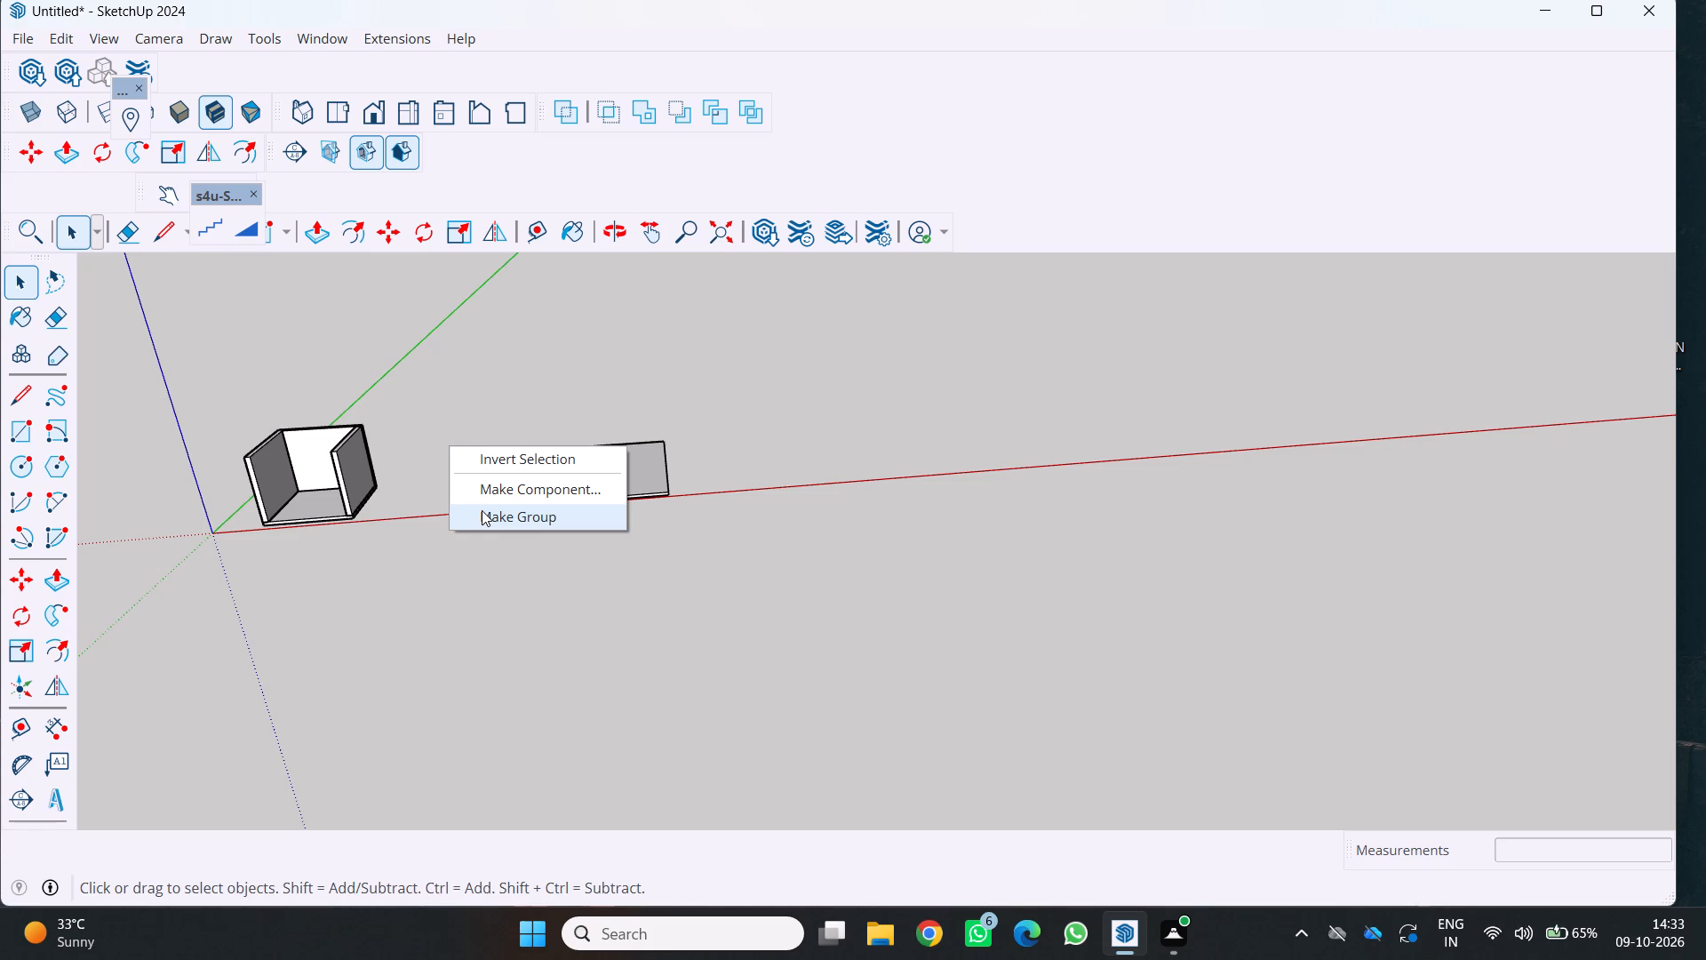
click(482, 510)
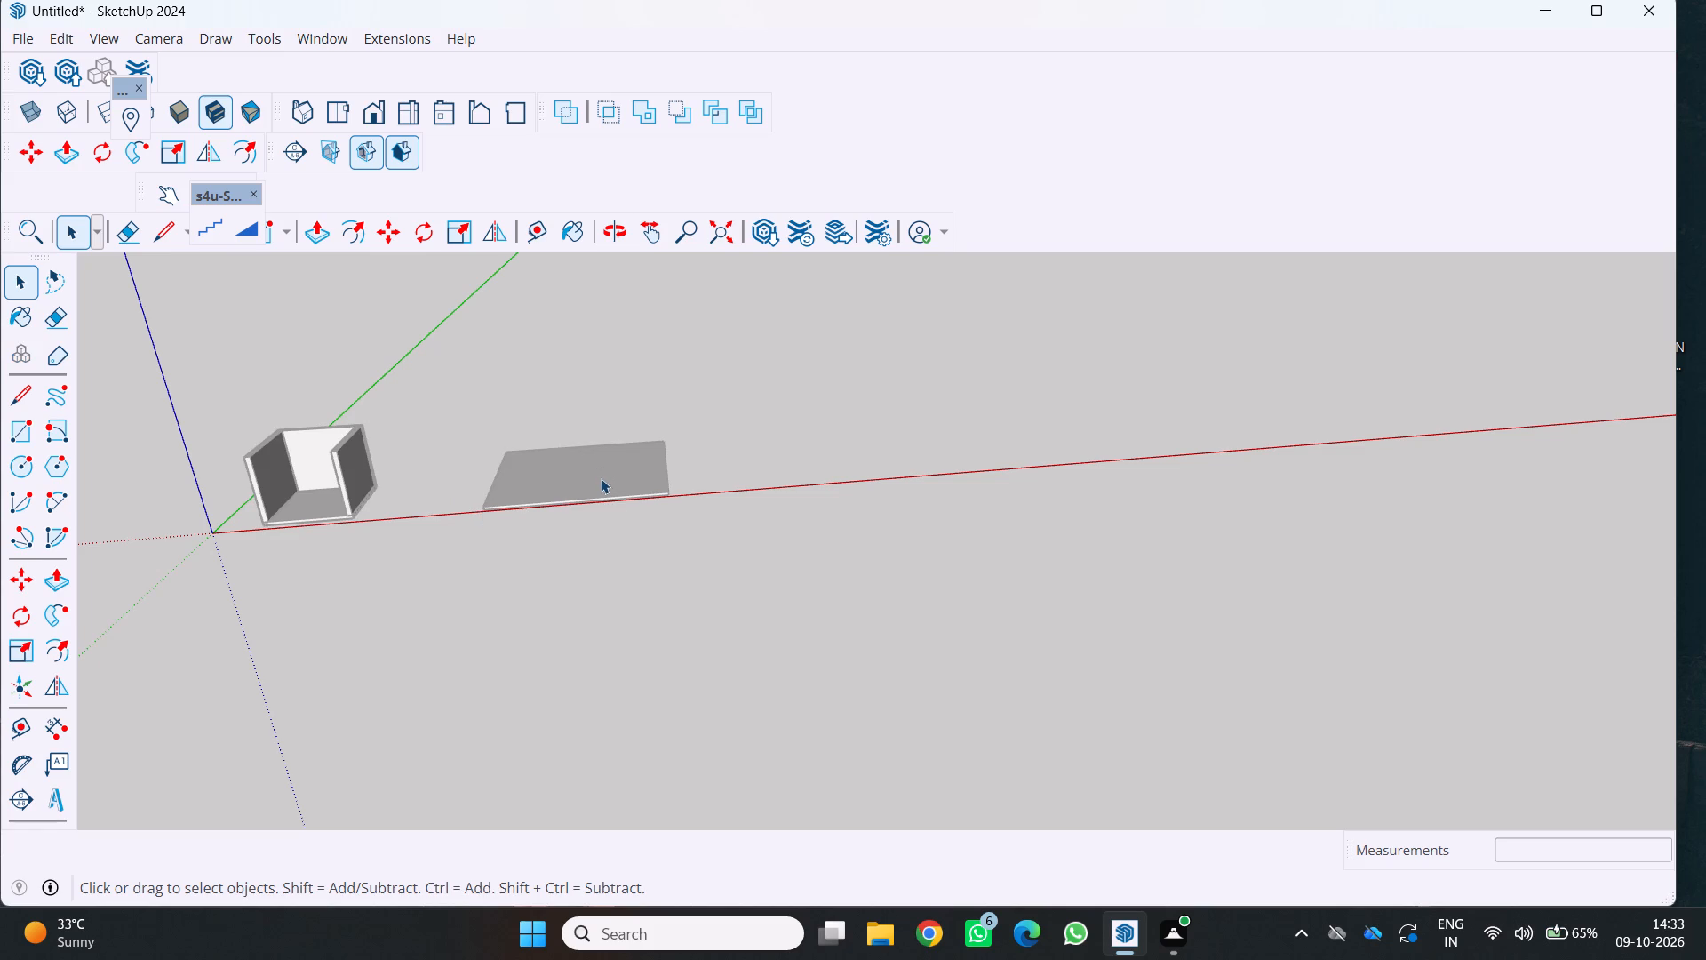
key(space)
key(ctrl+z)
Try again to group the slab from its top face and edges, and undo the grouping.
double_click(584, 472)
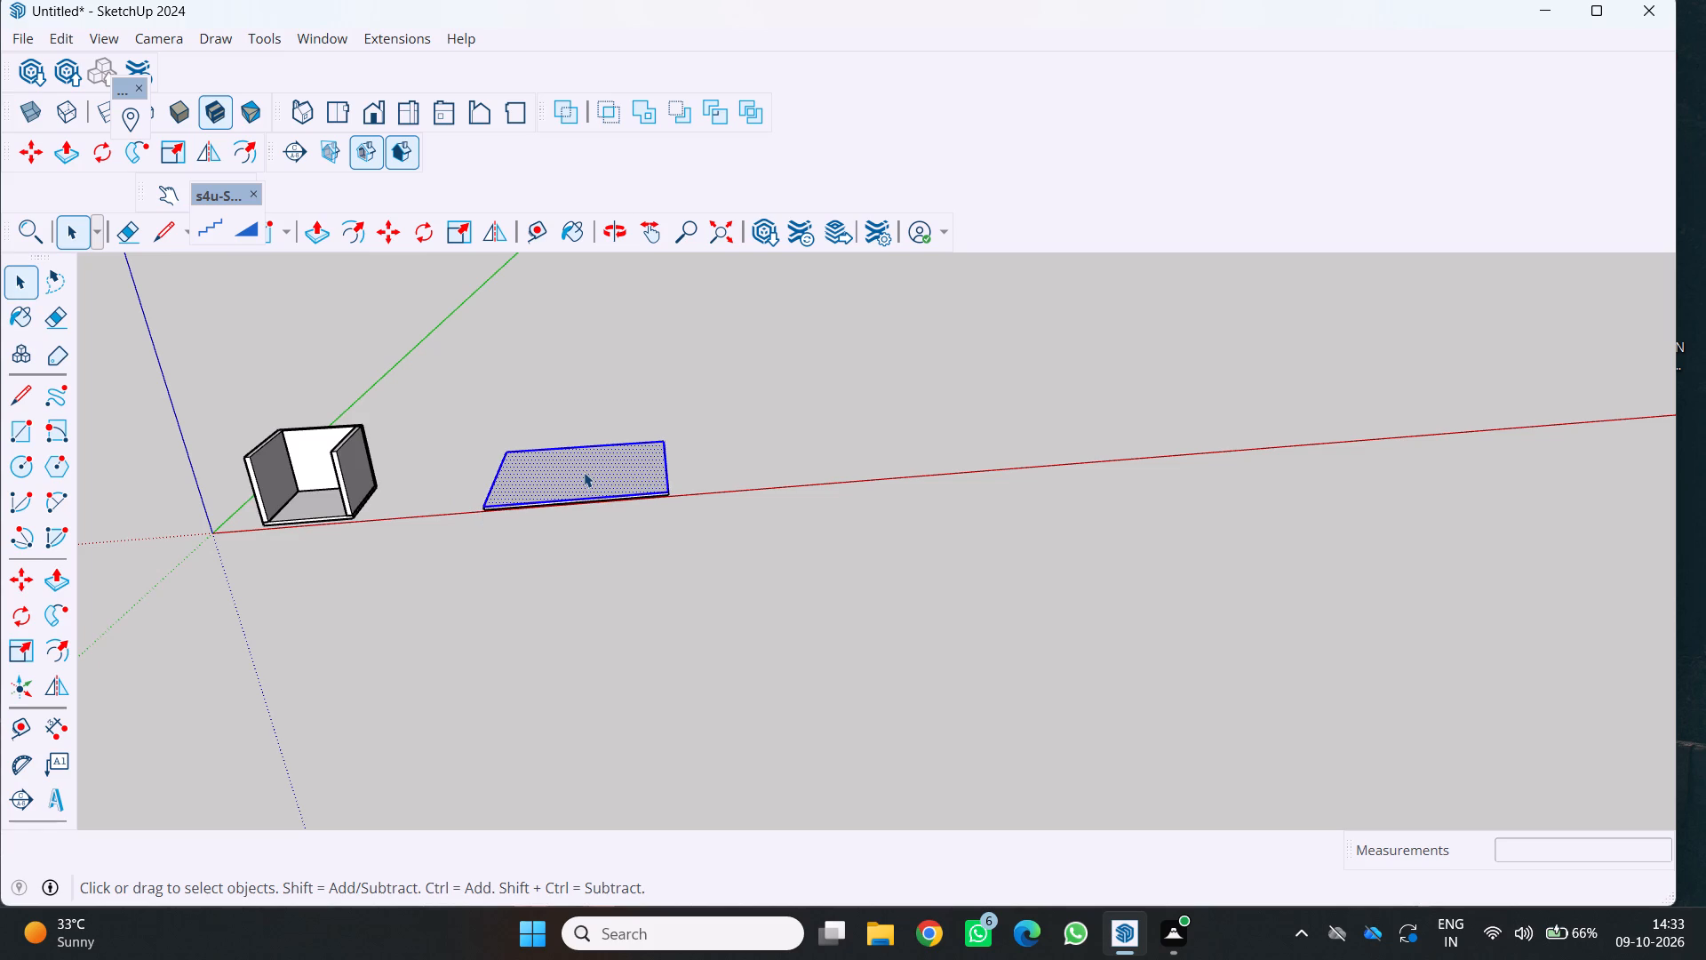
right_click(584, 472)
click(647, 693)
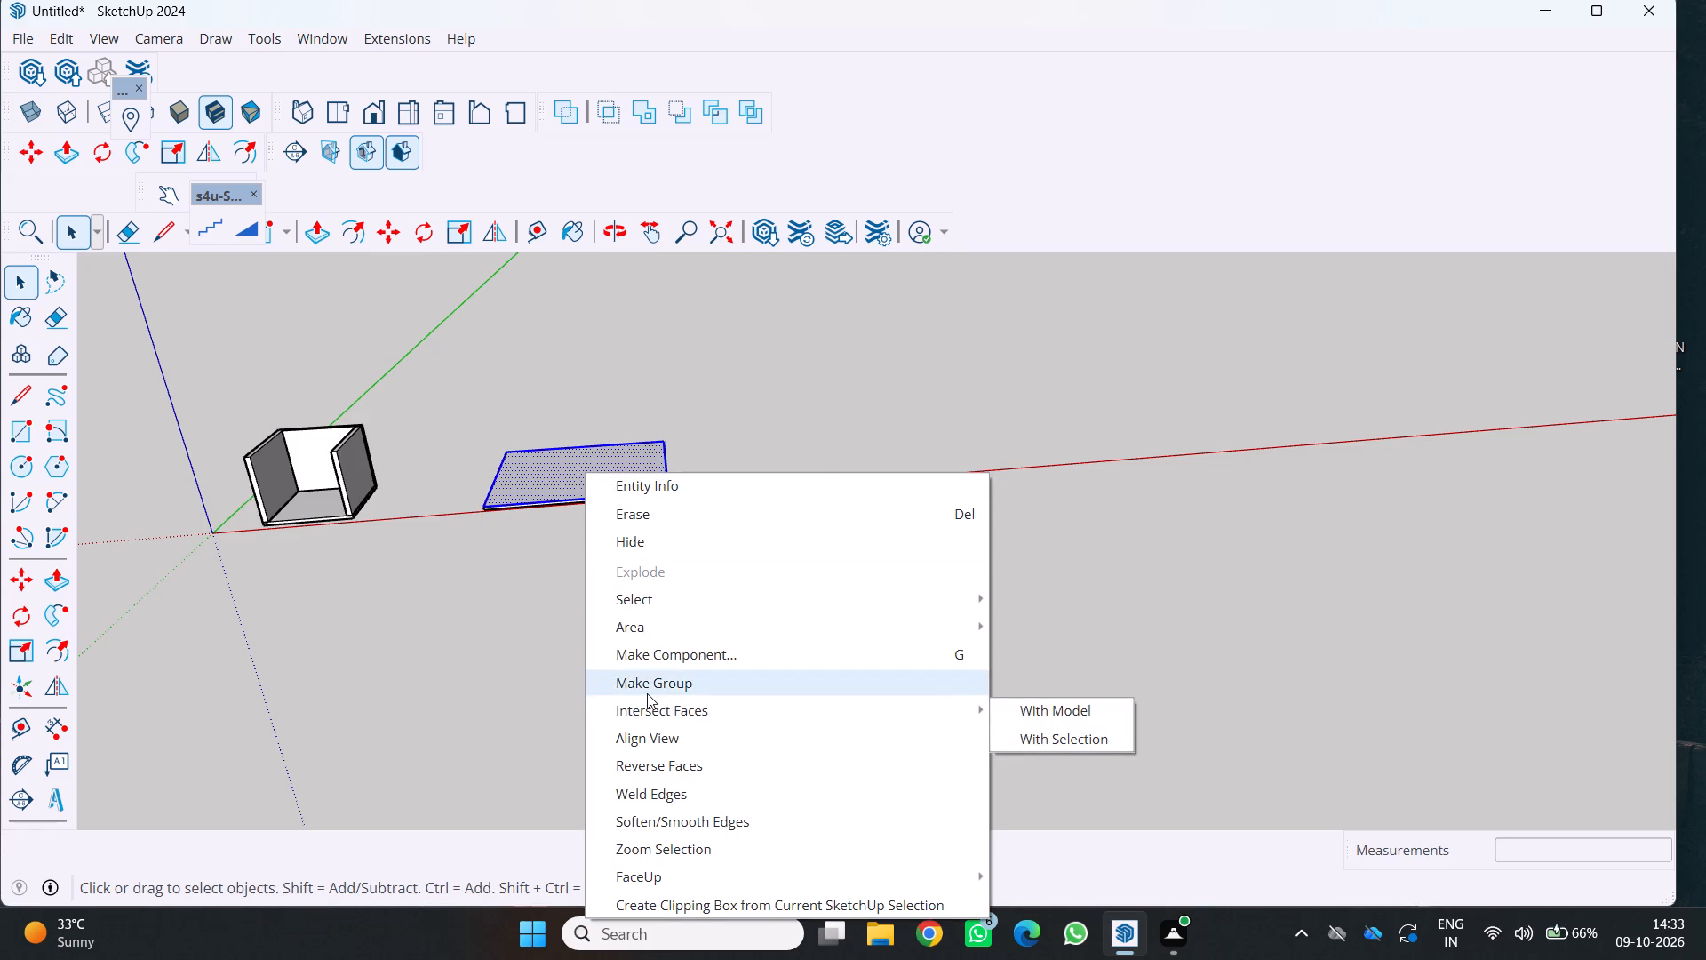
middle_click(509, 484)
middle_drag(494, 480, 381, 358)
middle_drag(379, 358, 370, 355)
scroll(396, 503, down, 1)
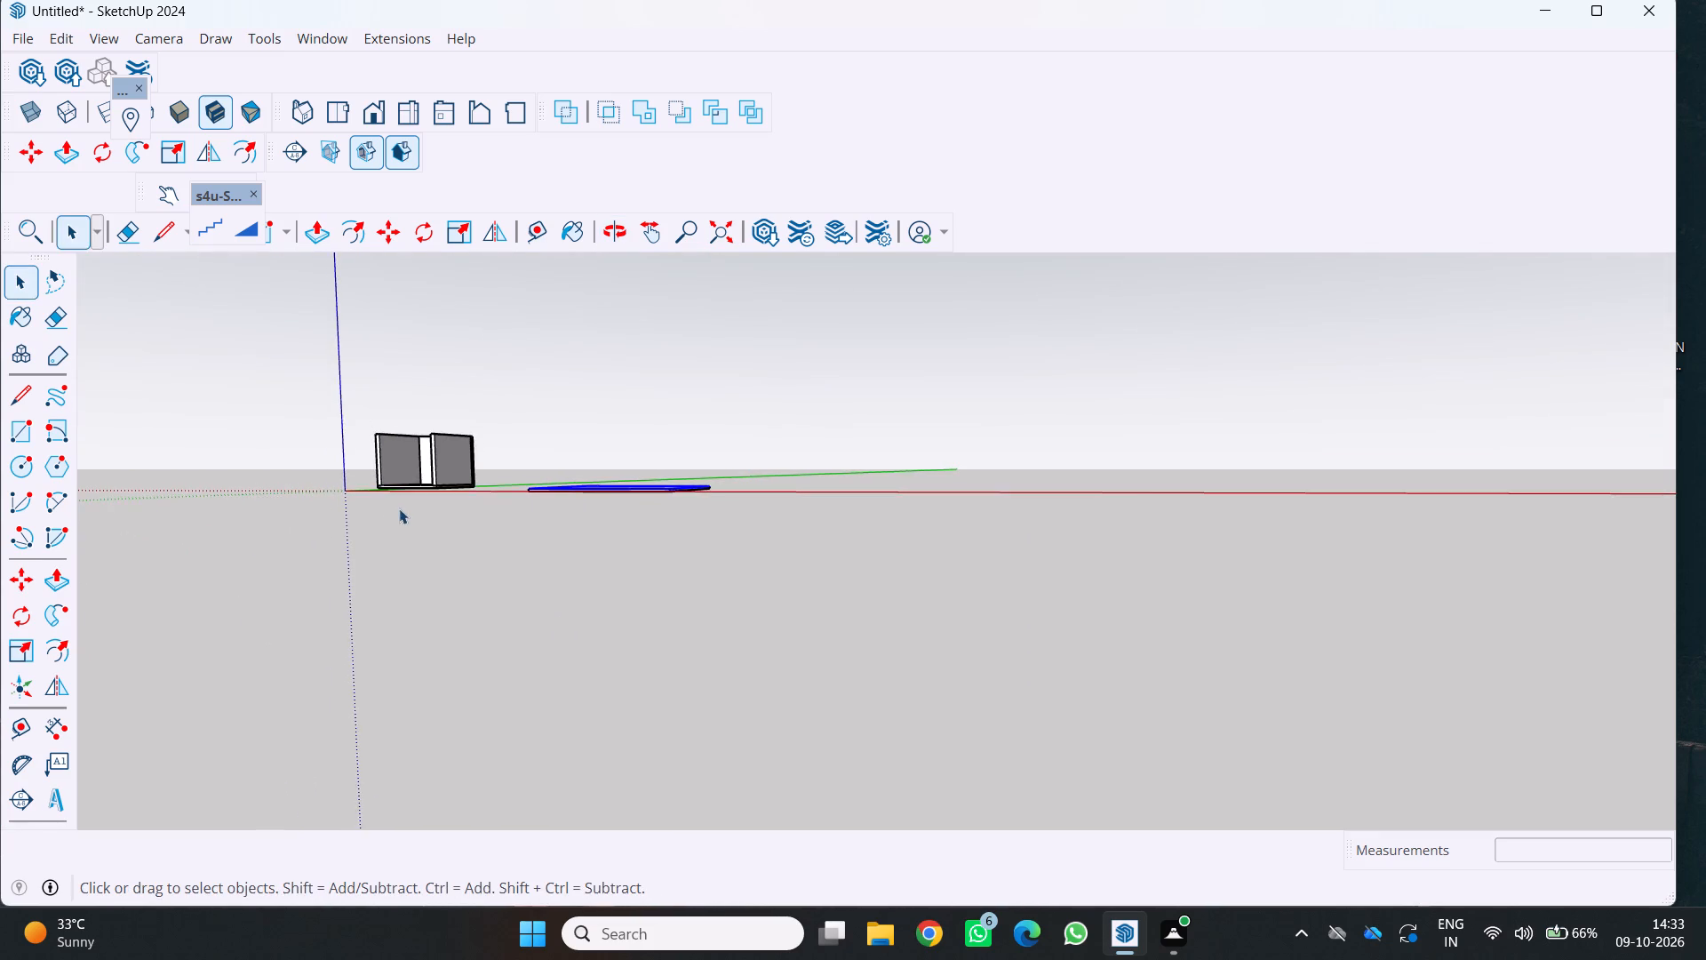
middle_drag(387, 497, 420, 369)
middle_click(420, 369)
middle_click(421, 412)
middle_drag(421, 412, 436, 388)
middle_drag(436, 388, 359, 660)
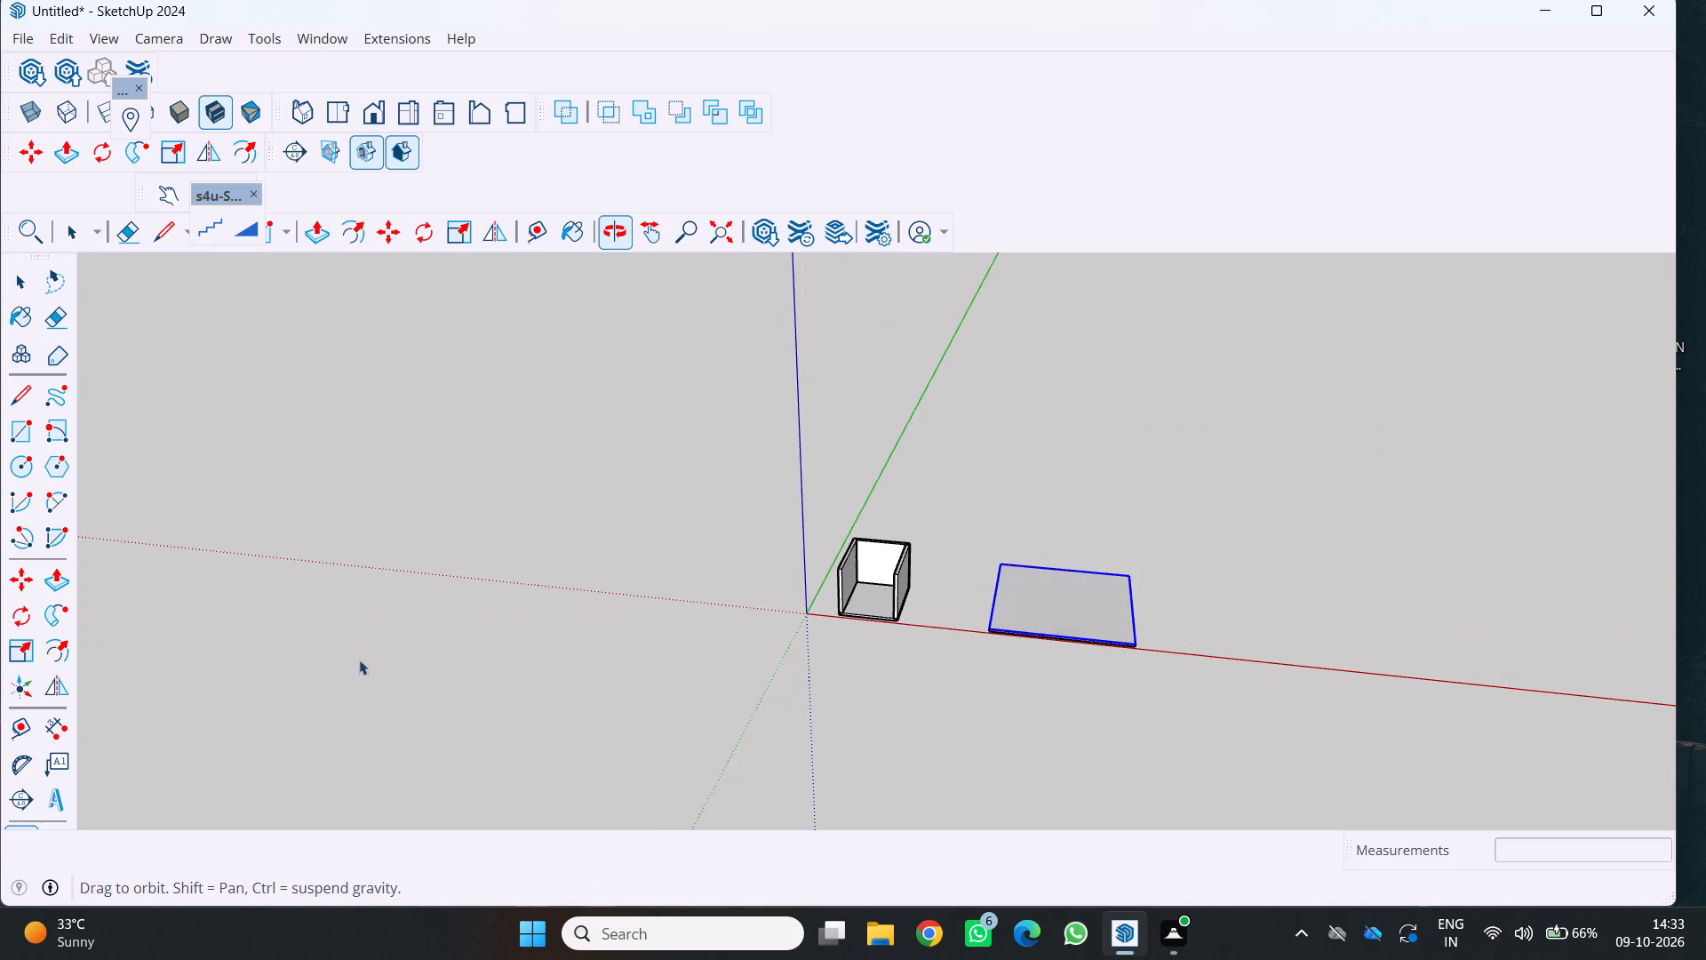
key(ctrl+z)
Select all of the new slab's connected faces and edges and make them a group.
drag(1144, 593, 1061, 612)
triple_click(1036, 618)
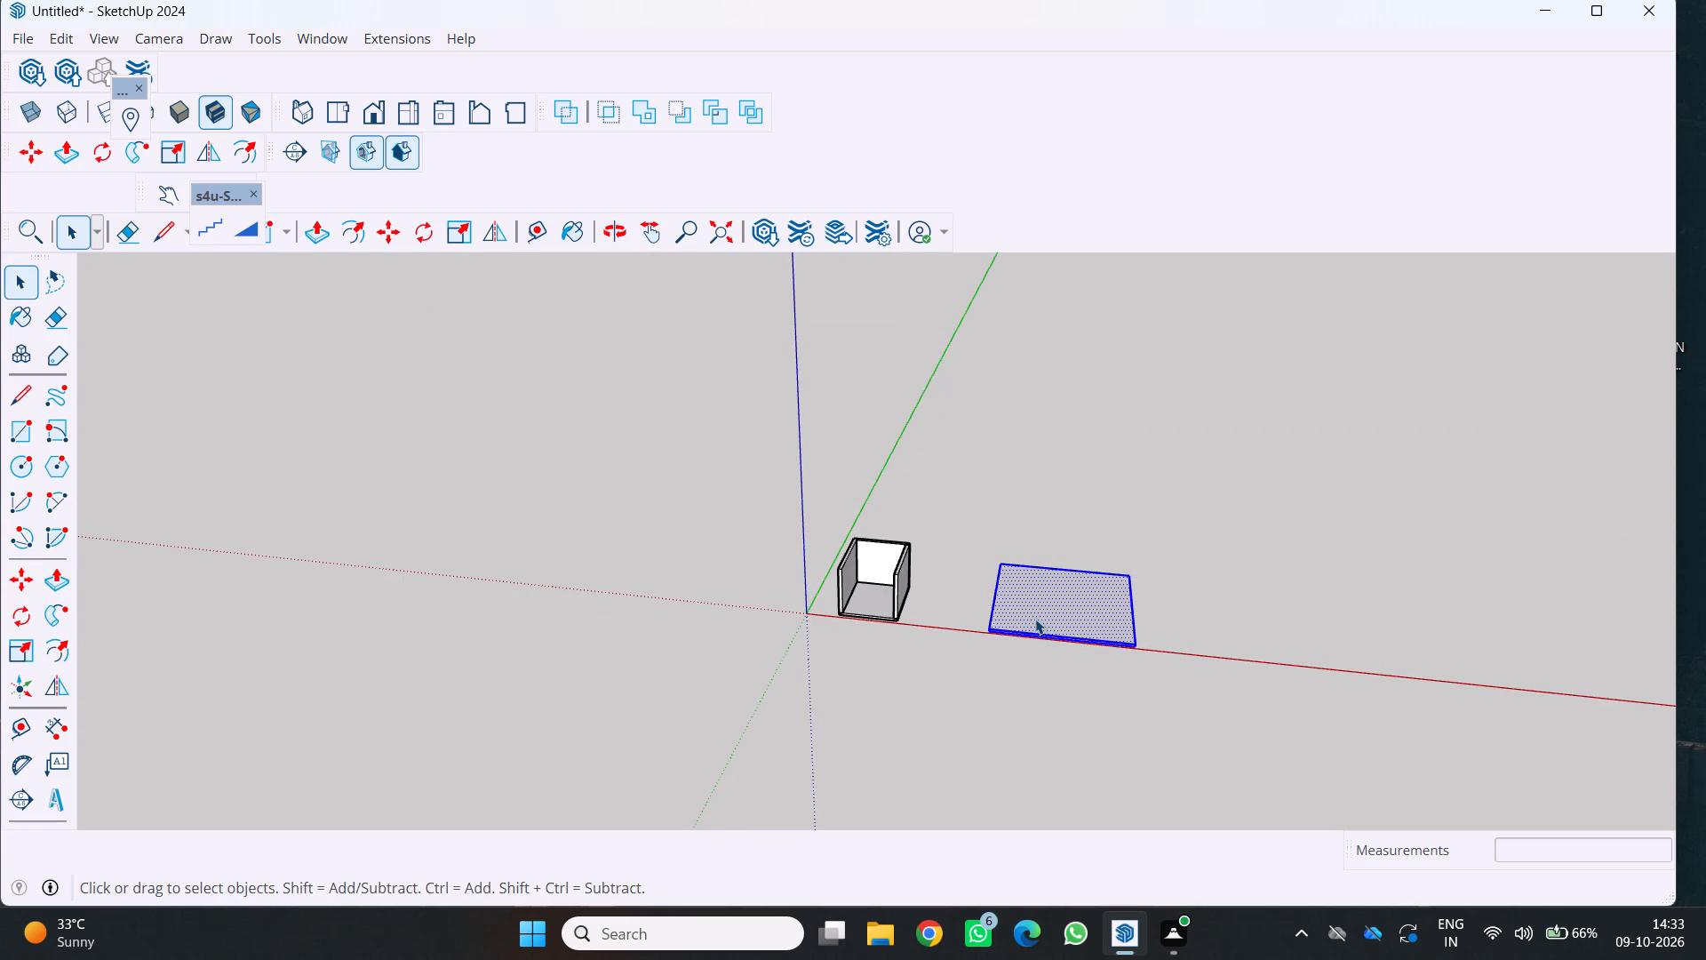
click(1035, 619)
click(1038, 626)
middle_click(1036, 625)
middle_click(1033, 625)
middle_drag(1032, 624, 992, 474)
click(775, 637)
double_click(877, 514)
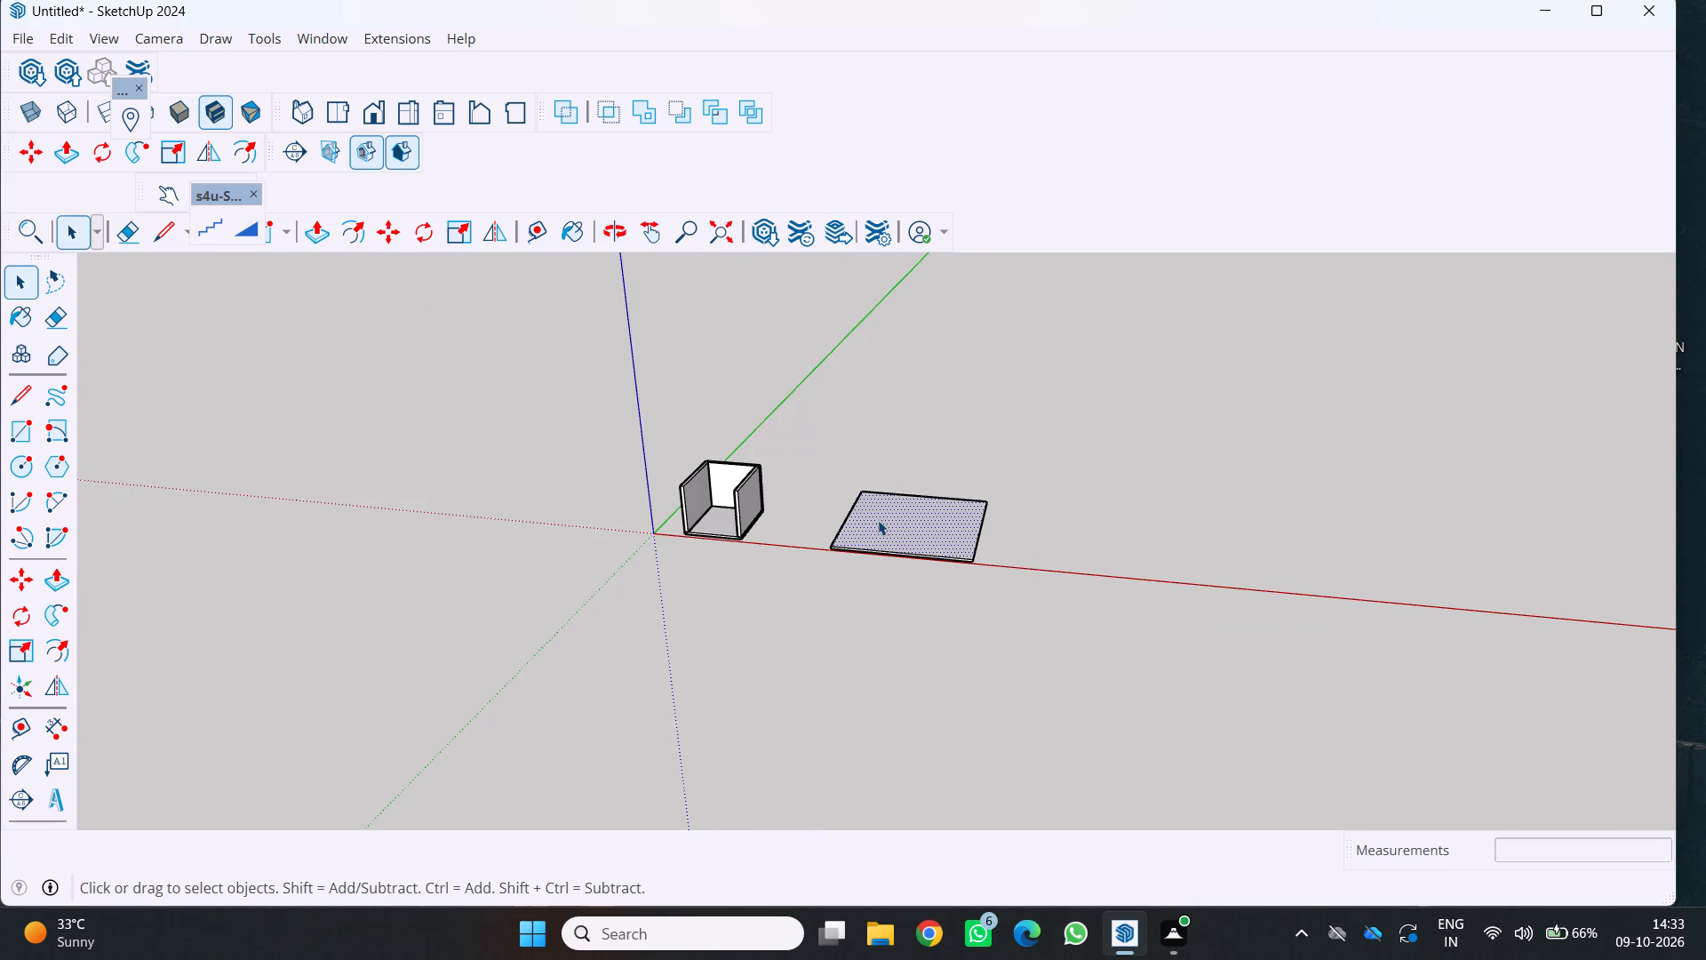
triple_click(878, 520)
middle_drag(878, 522, 897, 269)
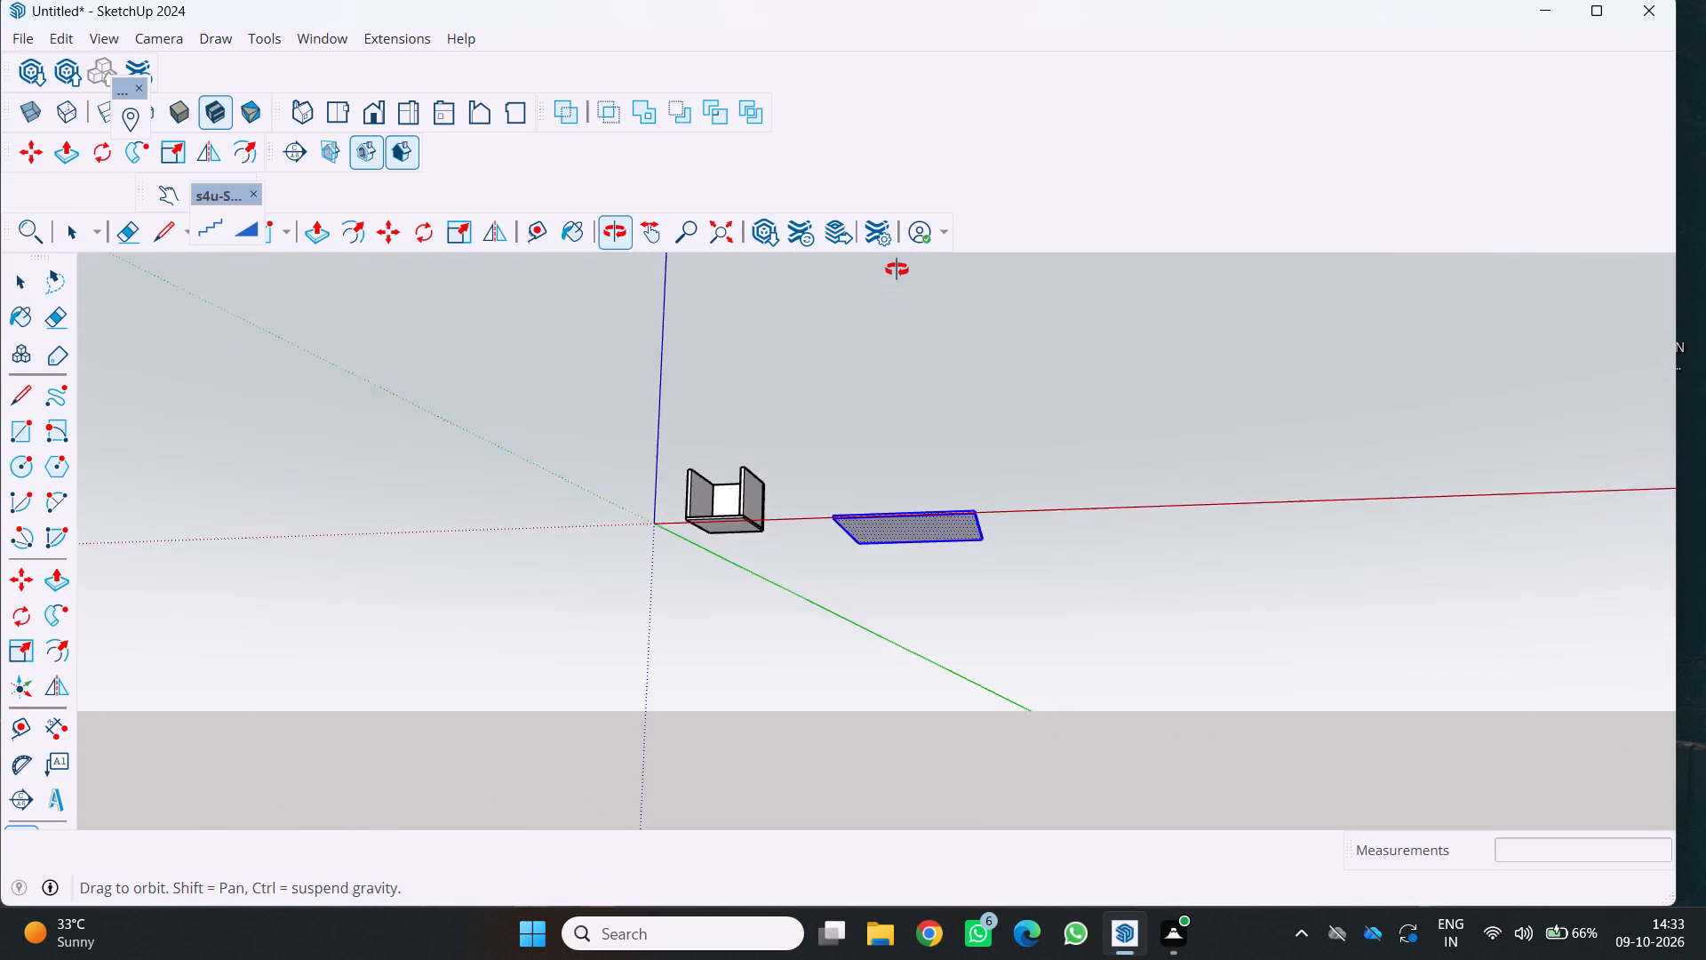
middle_drag(897, 269, 870, 545)
right_click(869, 556)
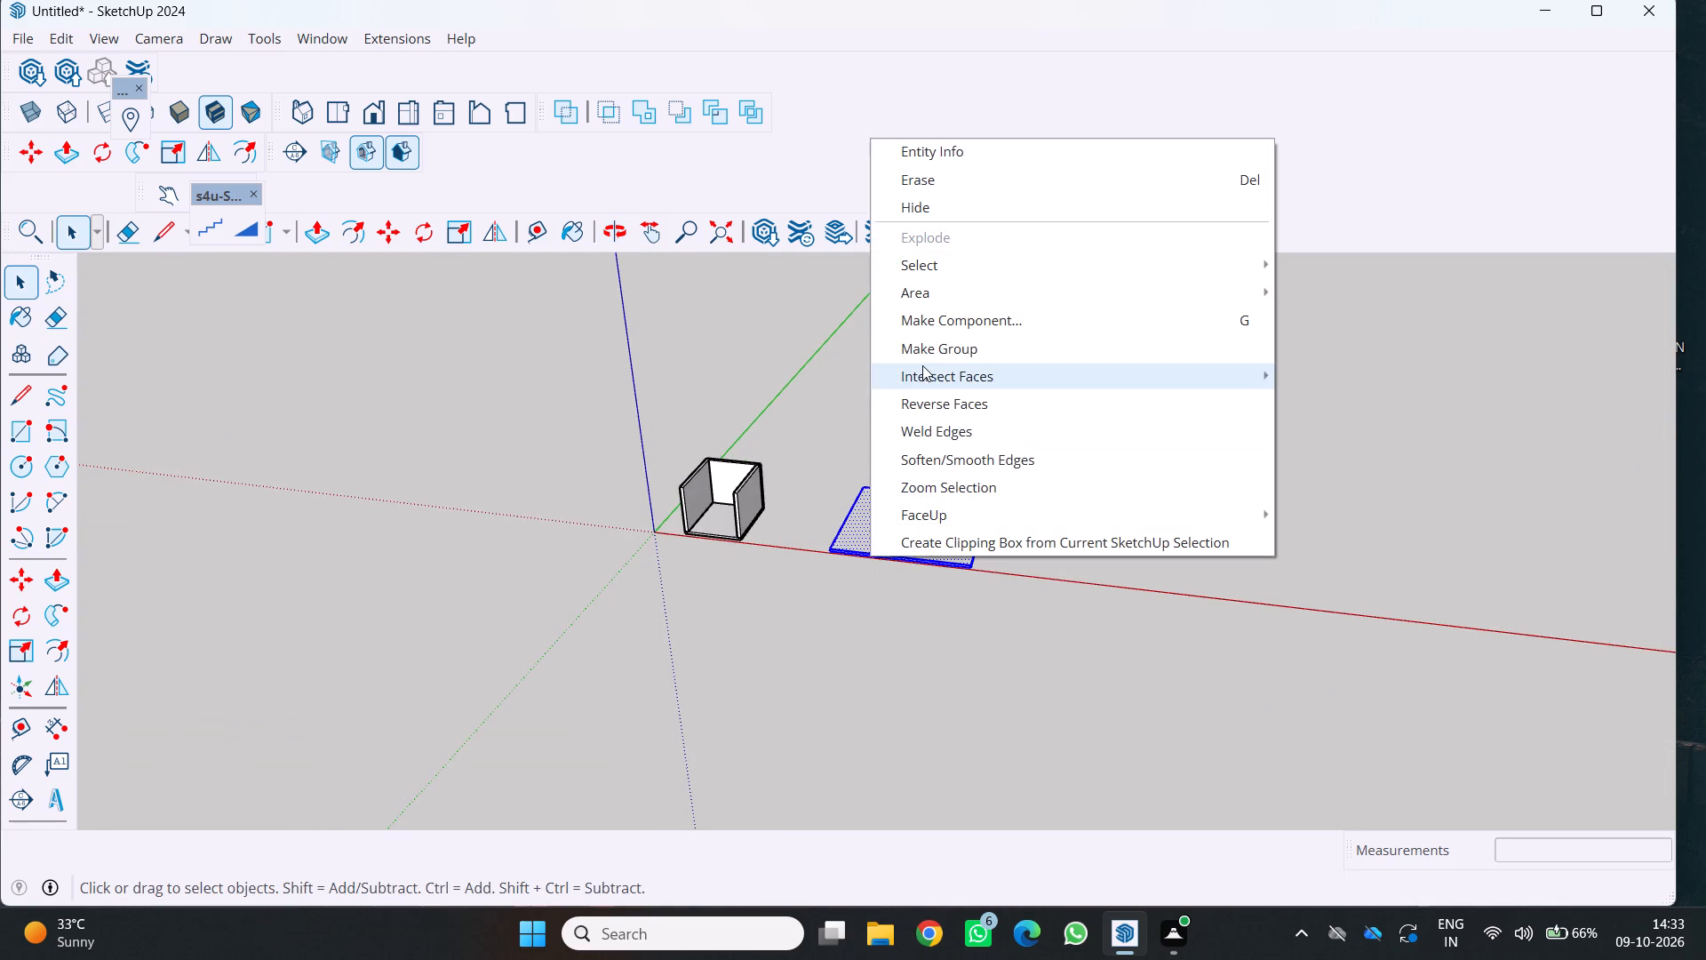
click(919, 353)
middle_click(830, 549)
middle_drag(829, 553, 865, 629)
scroll(842, 508, up, 2)
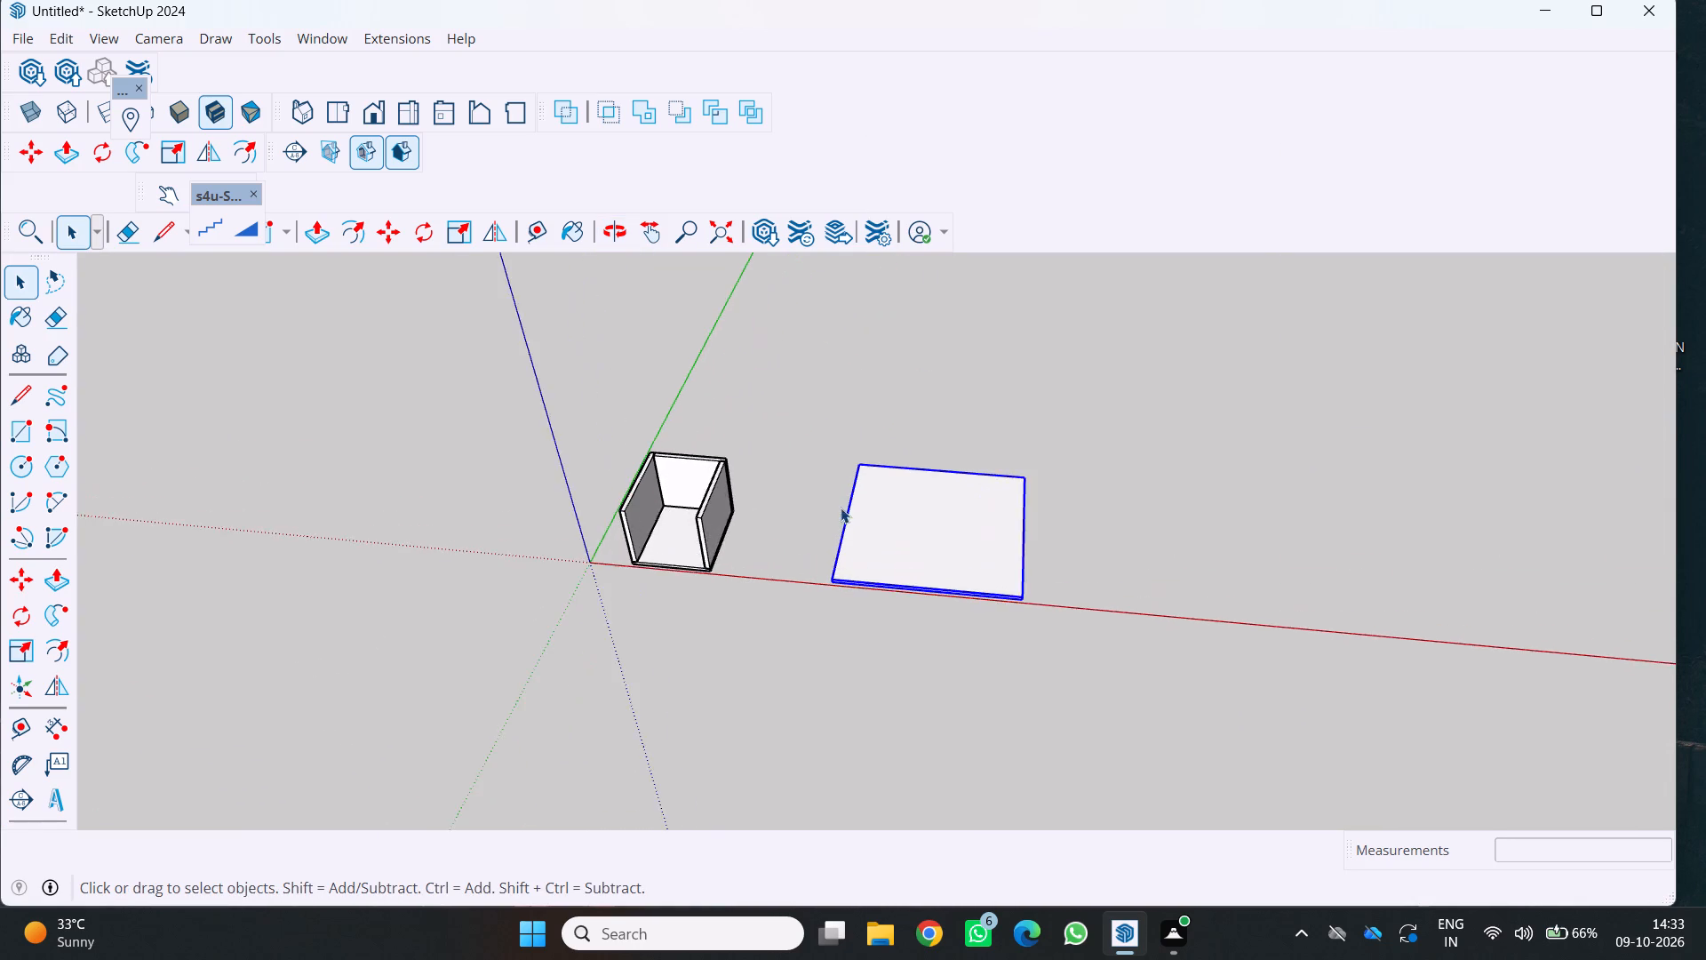
scroll(841, 508, up, 7)
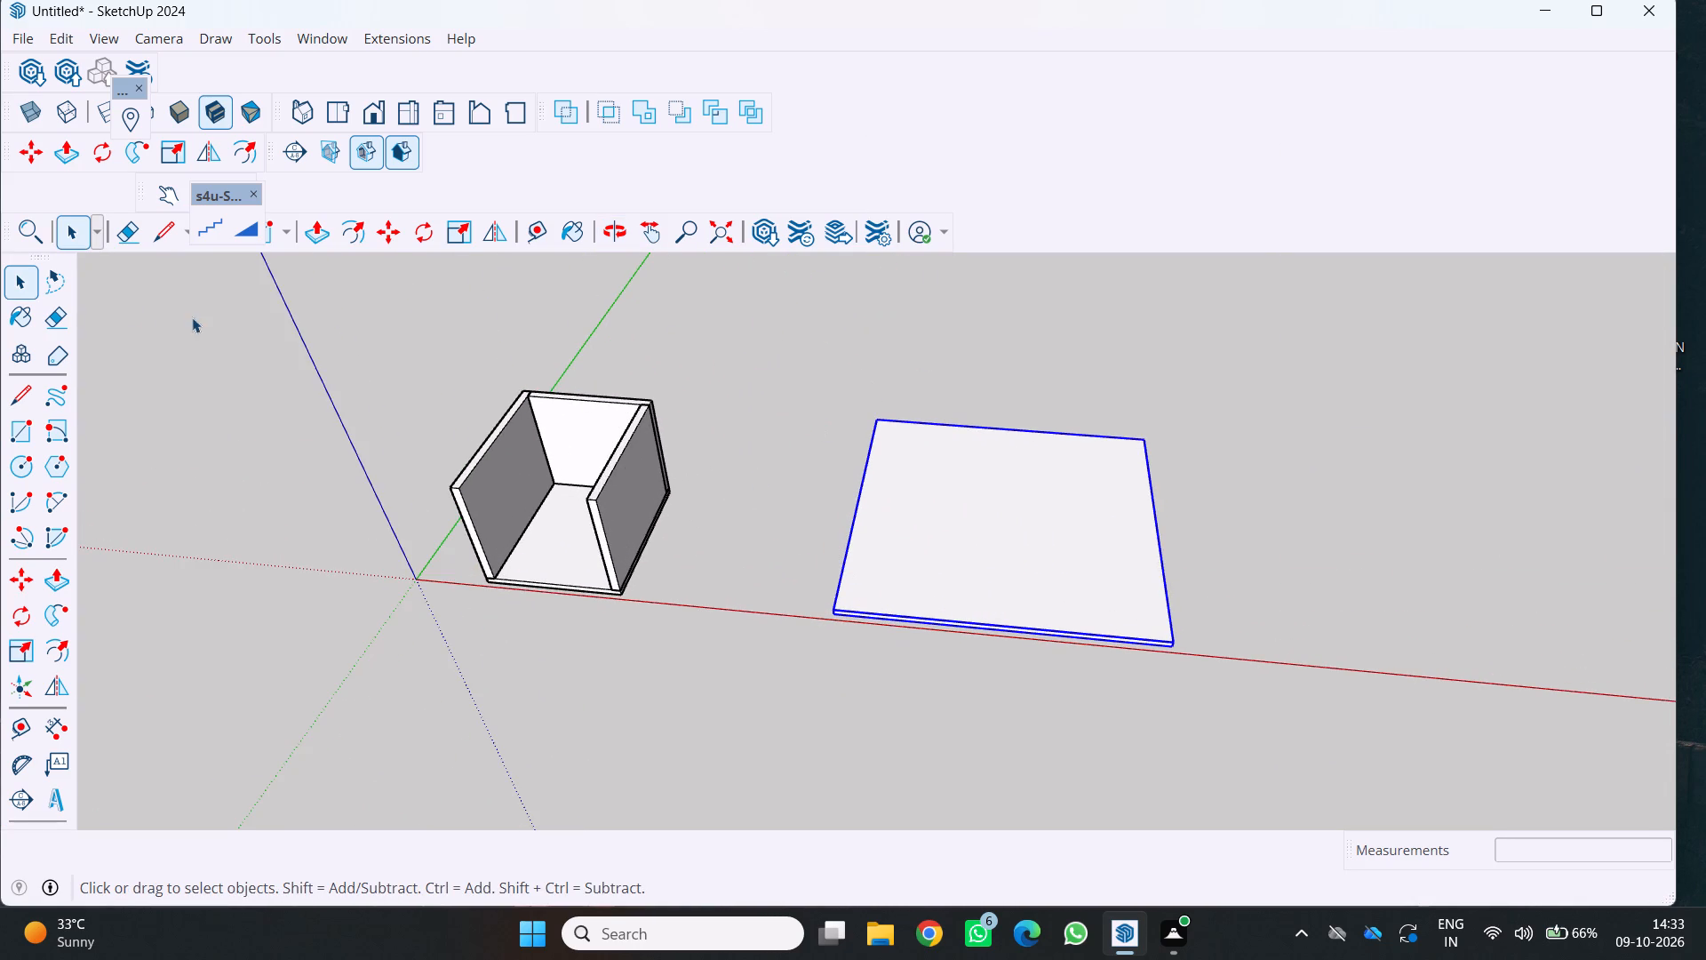
Place a linear dimension along the new slab's back edge, from corner to corner, just outside the slab.
click(48, 725)
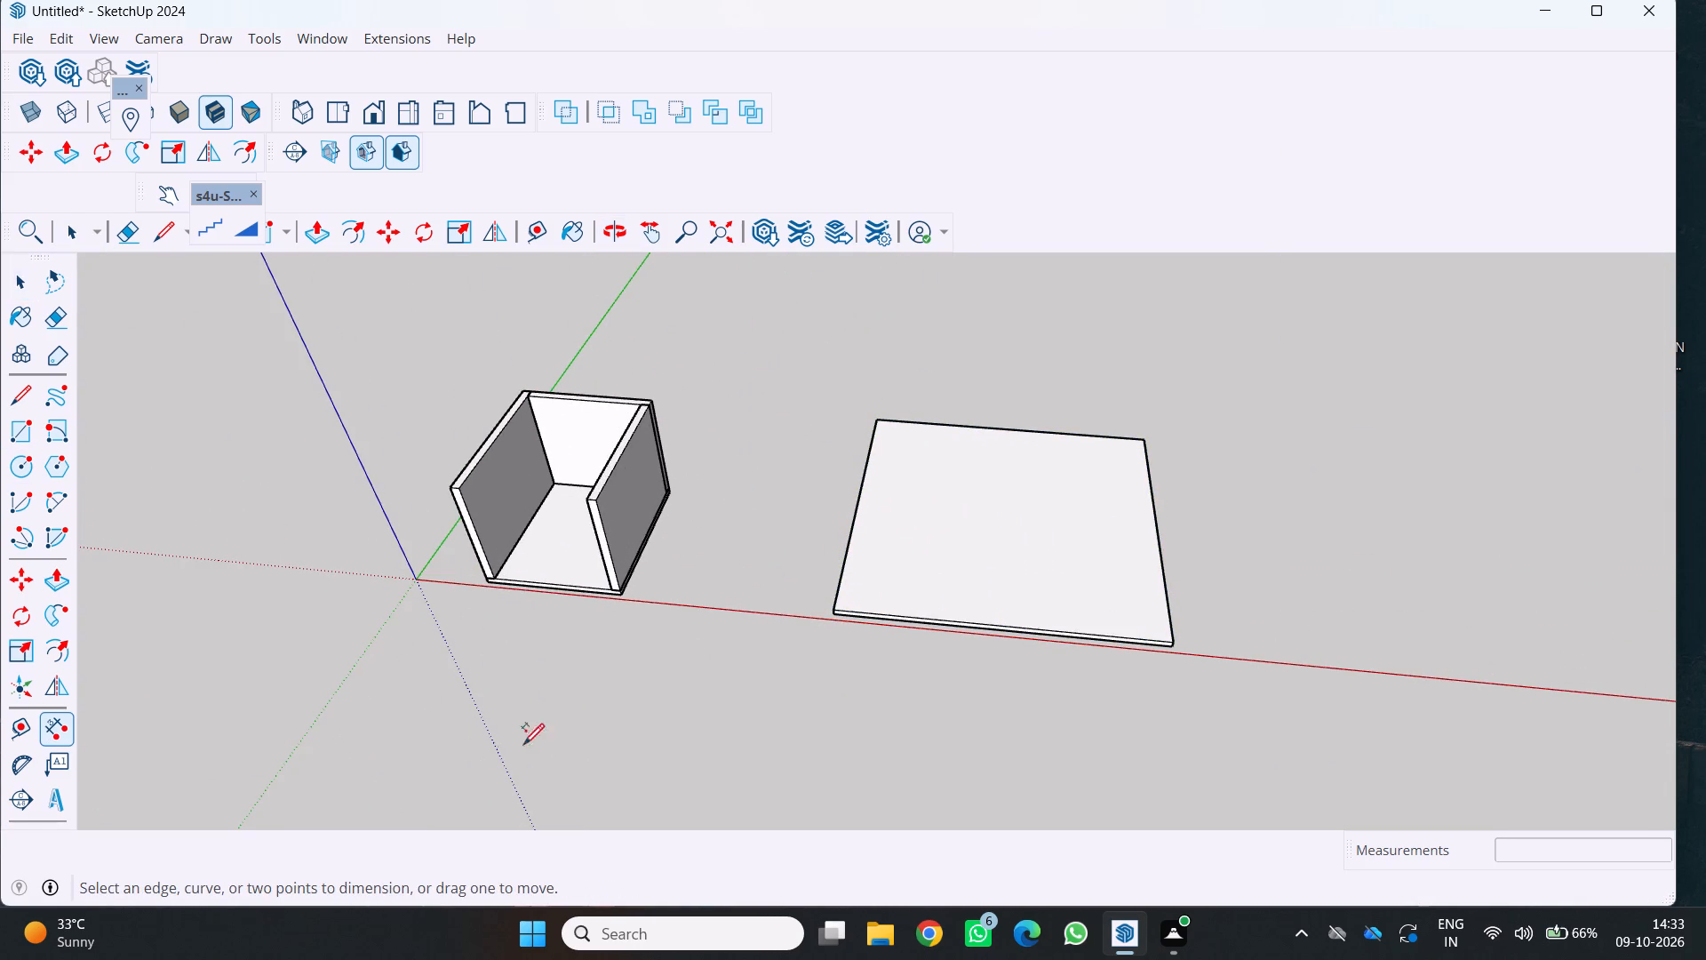
scroll(732, 583, up, 6)
scroll(896, 485, down, 1)
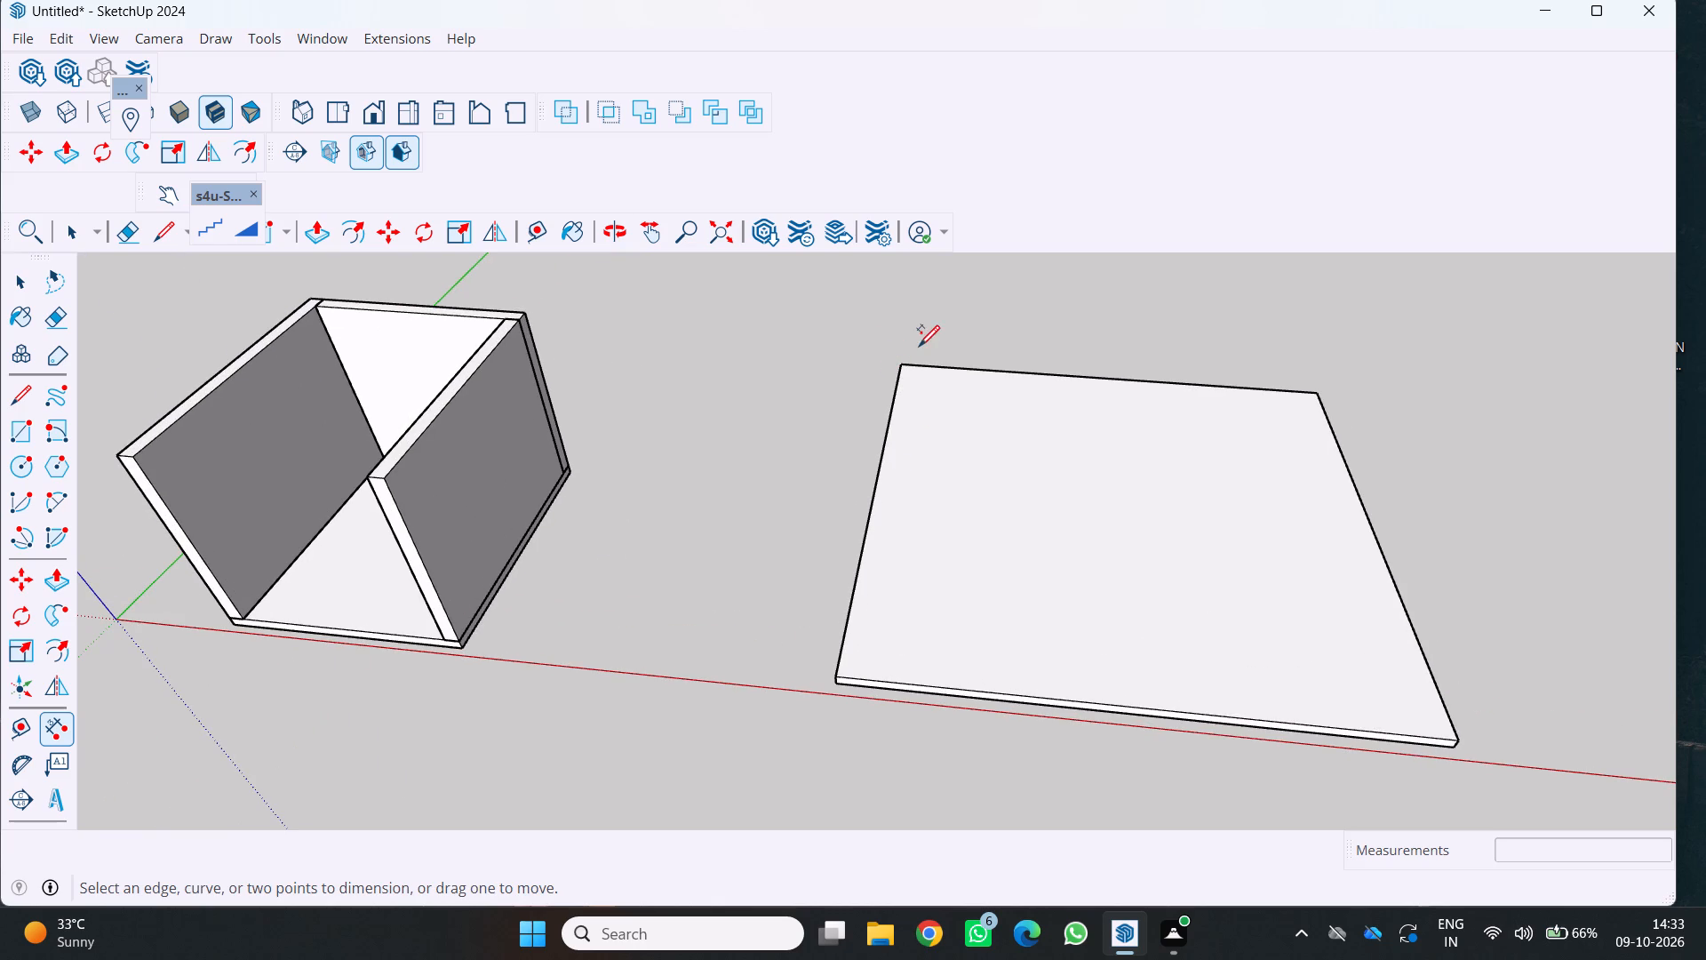
click(899, 365)
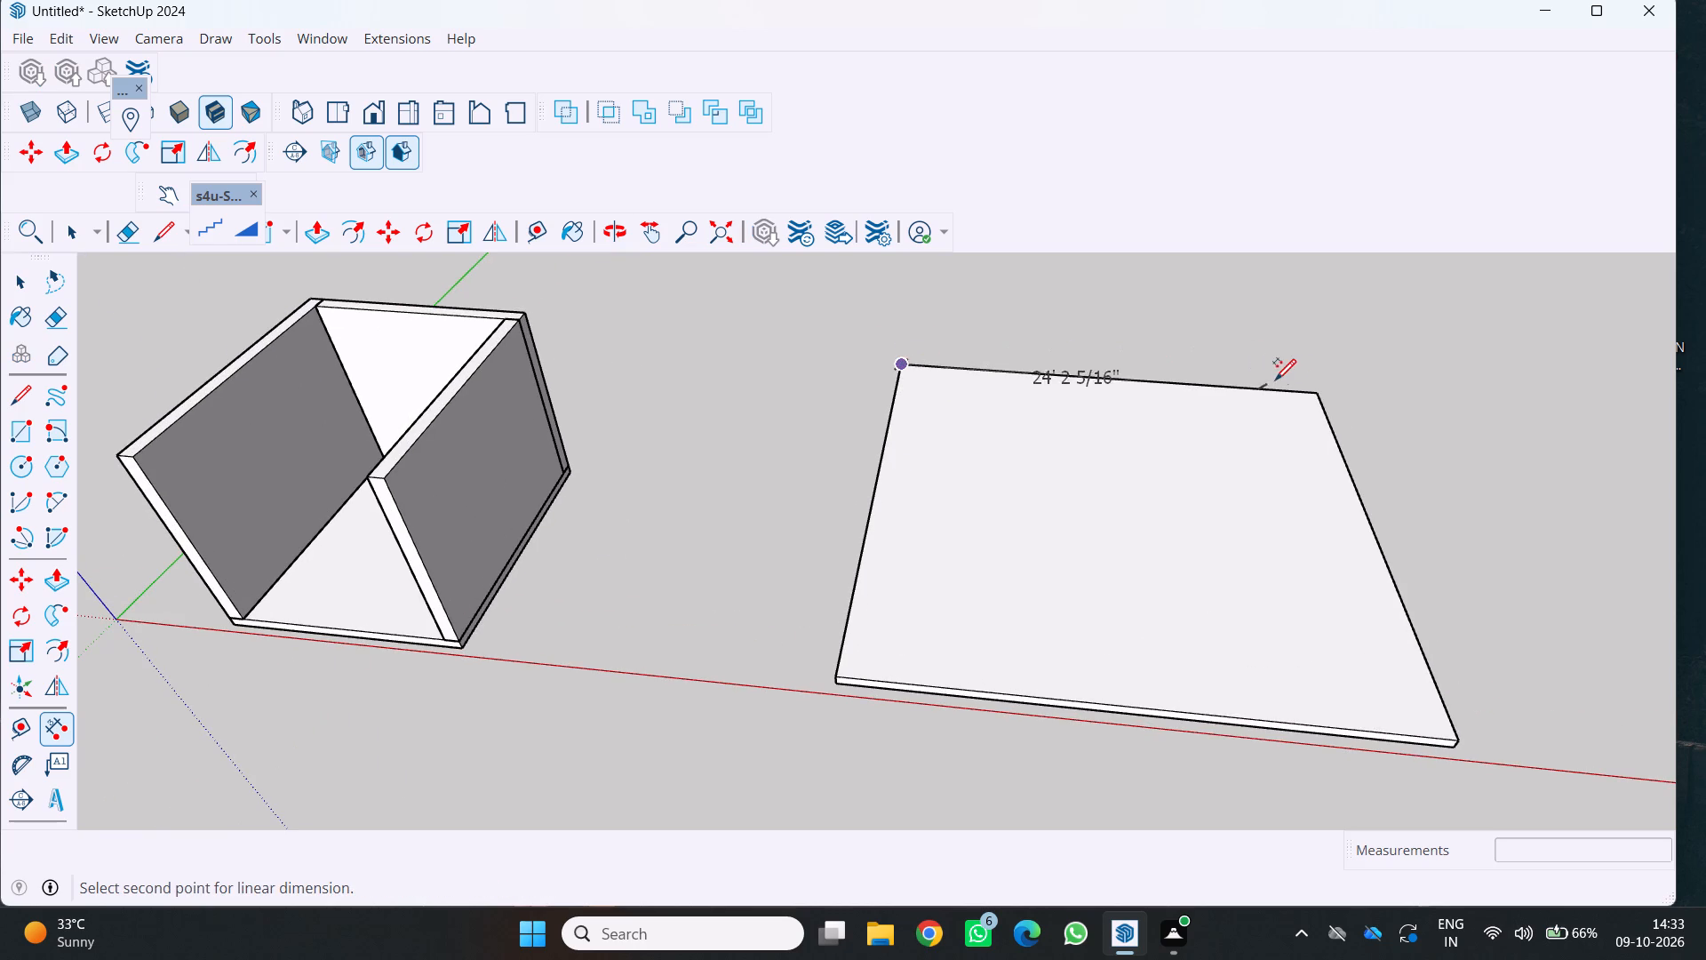
scroll(1319, 392, up, 5)
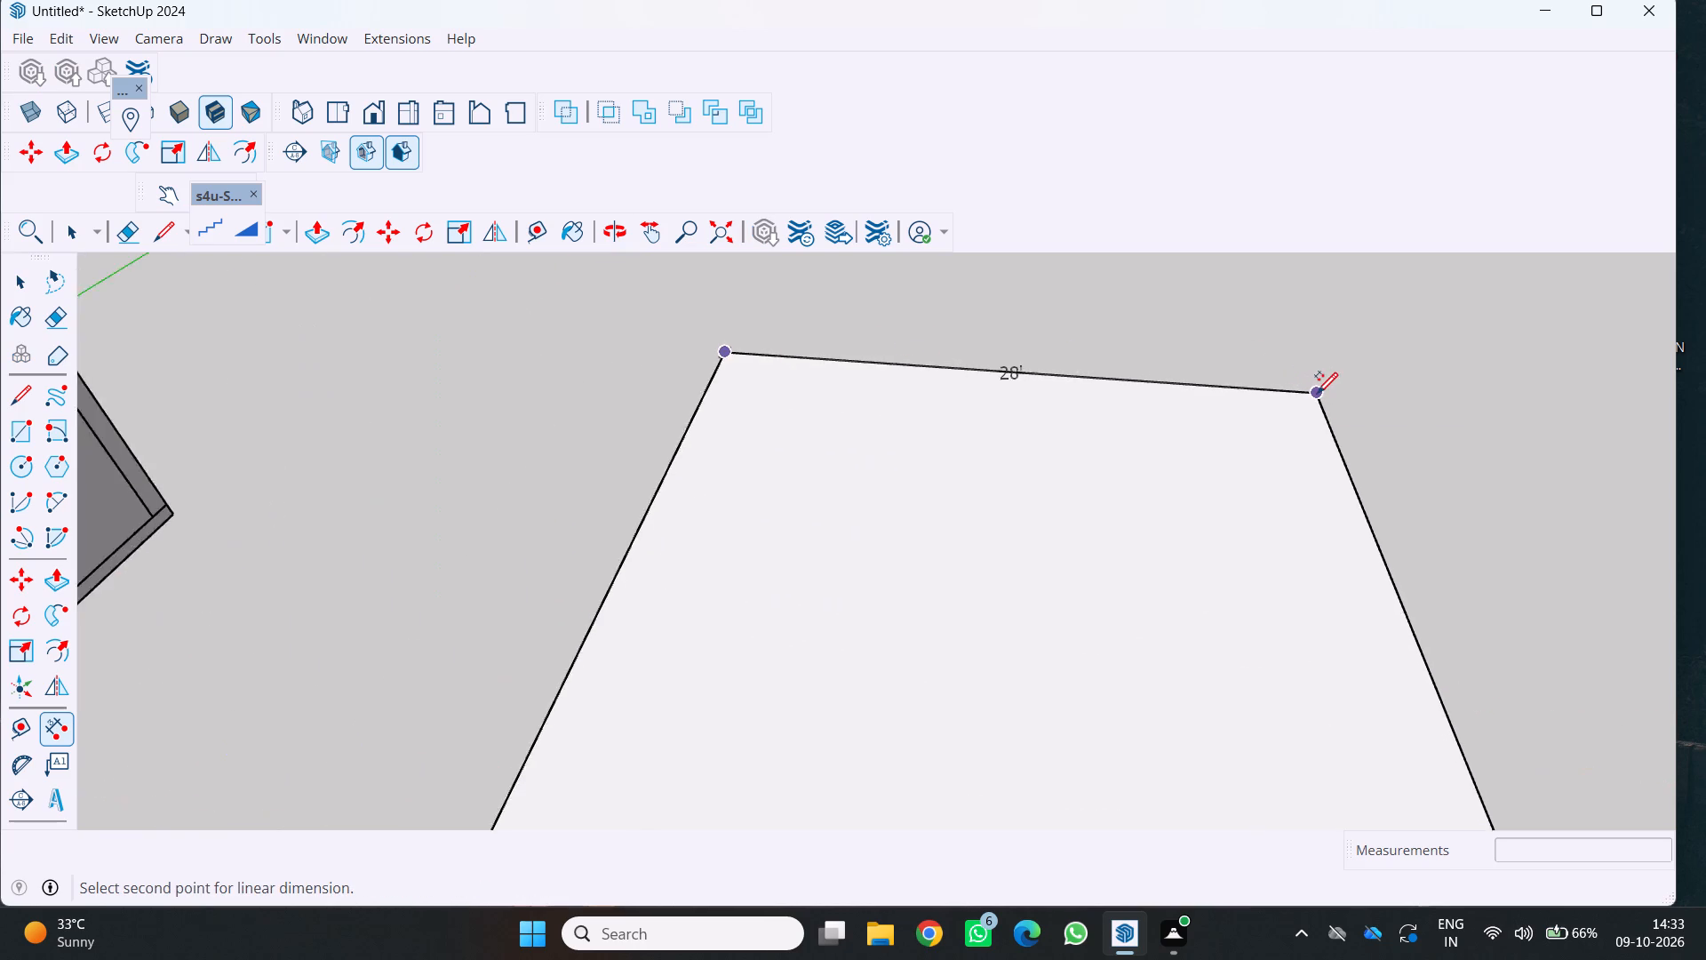
scroll(1317, 392, up, 6)
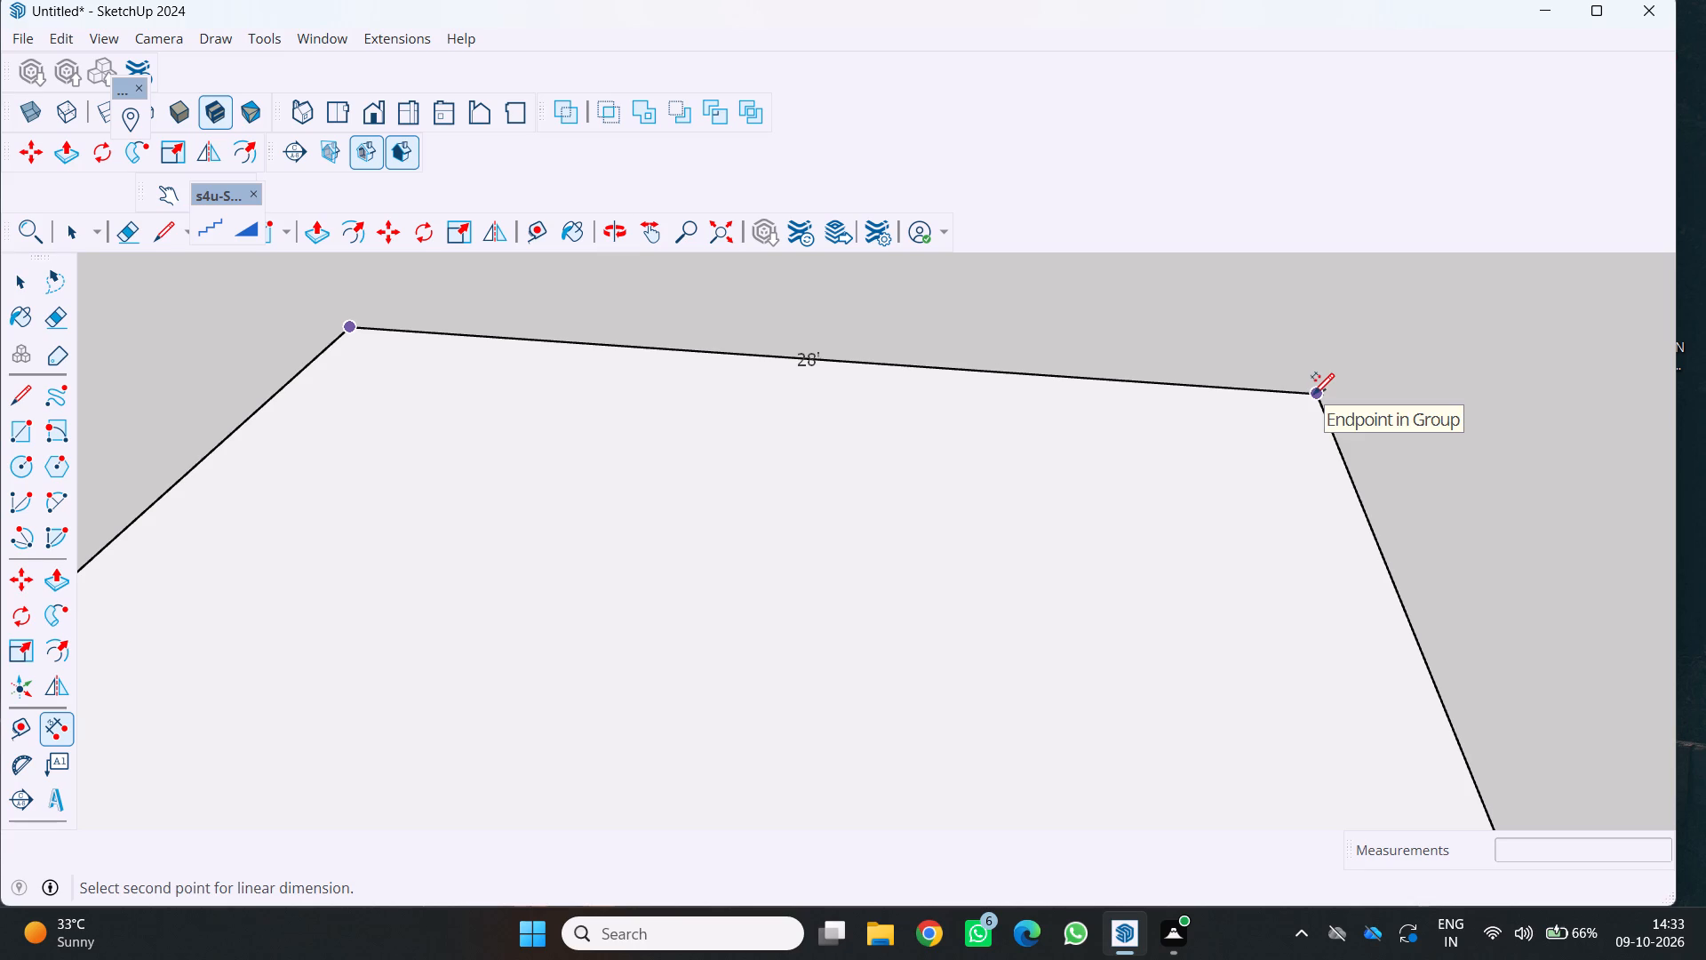
scroll(1311, 393, up, 4)
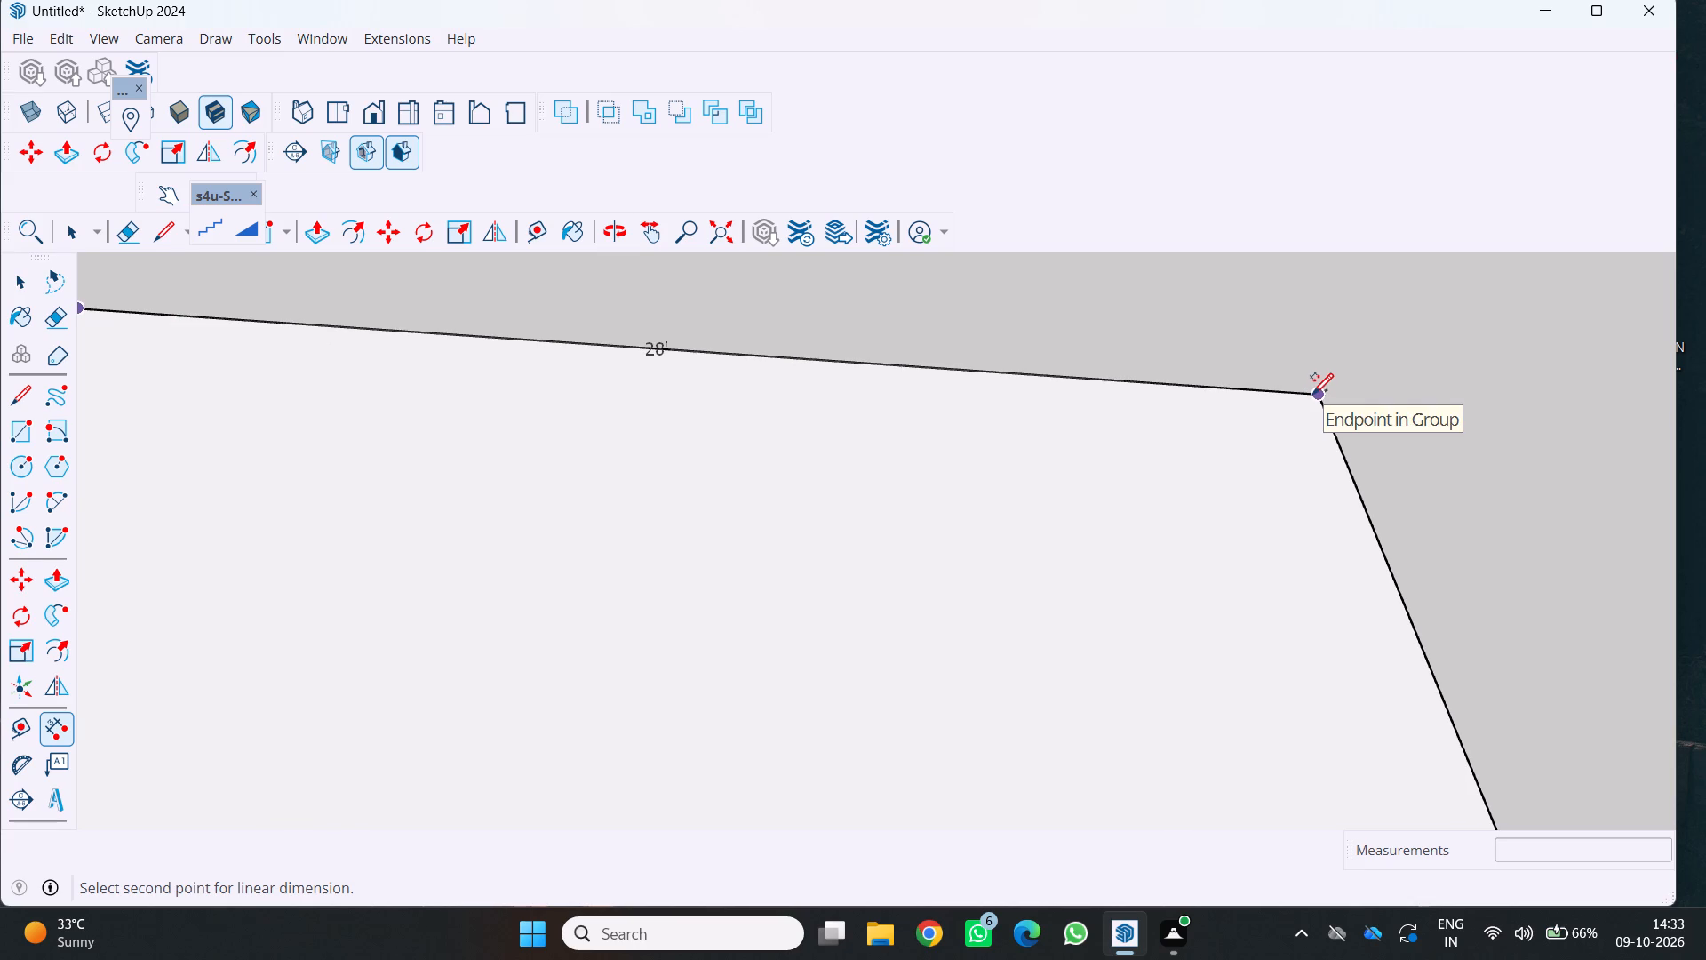
scroll(1313, 393, down, 6)
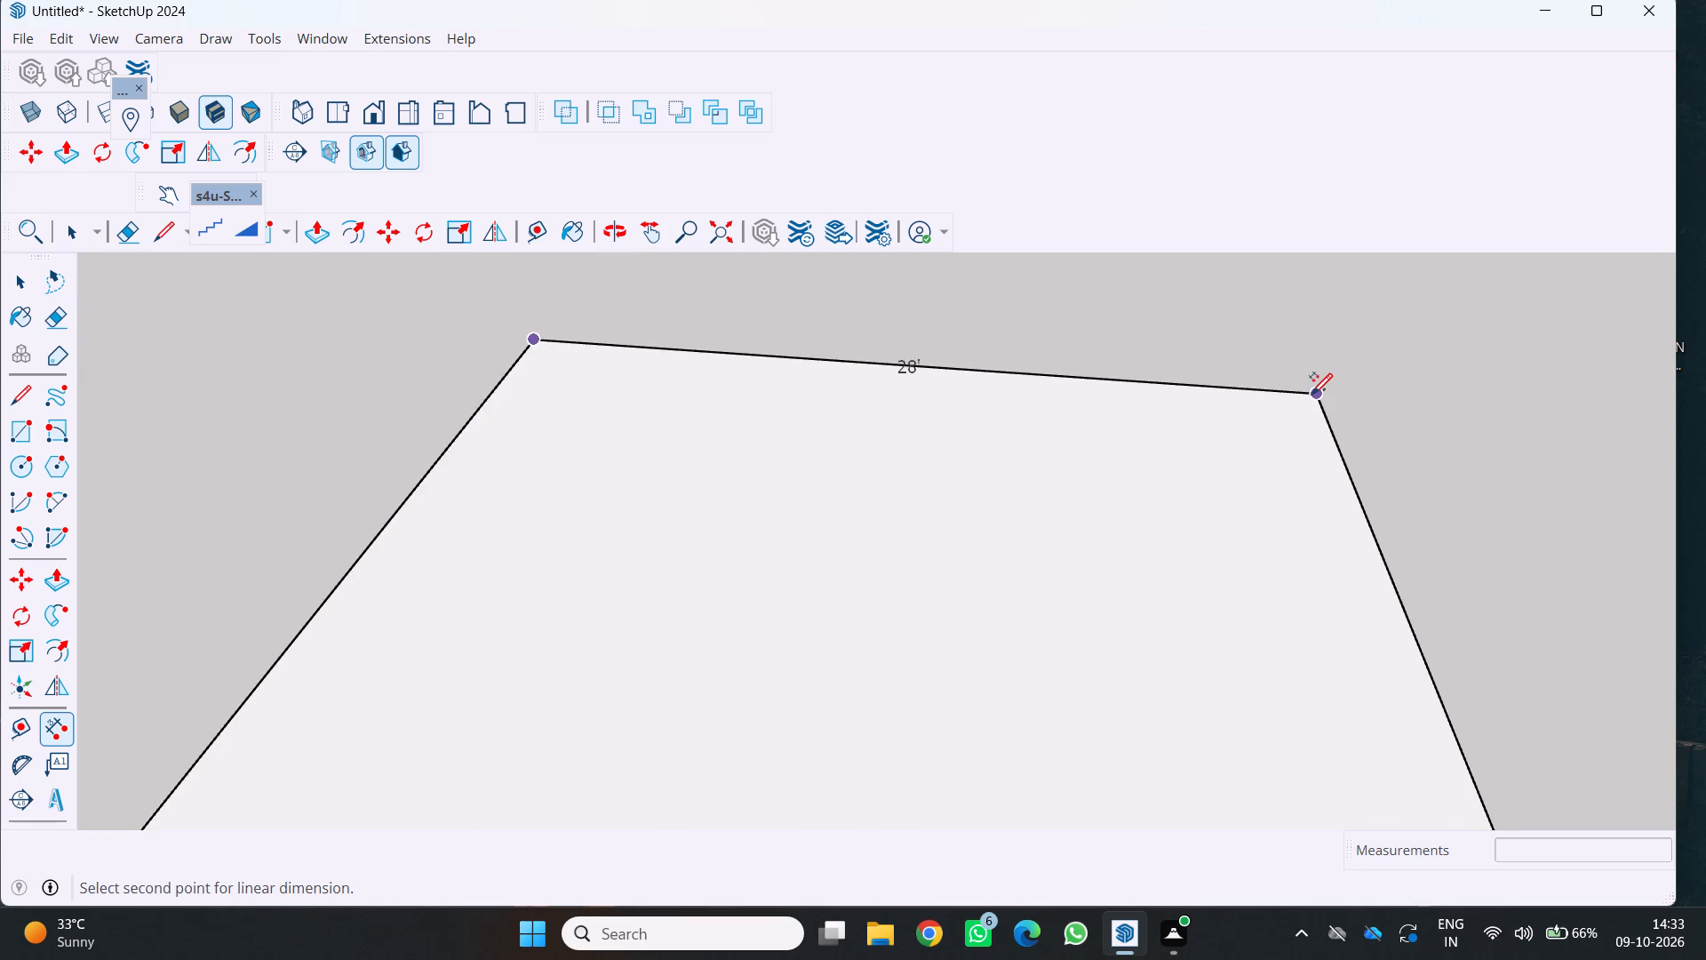
scroll(1307, 393, up, 9)
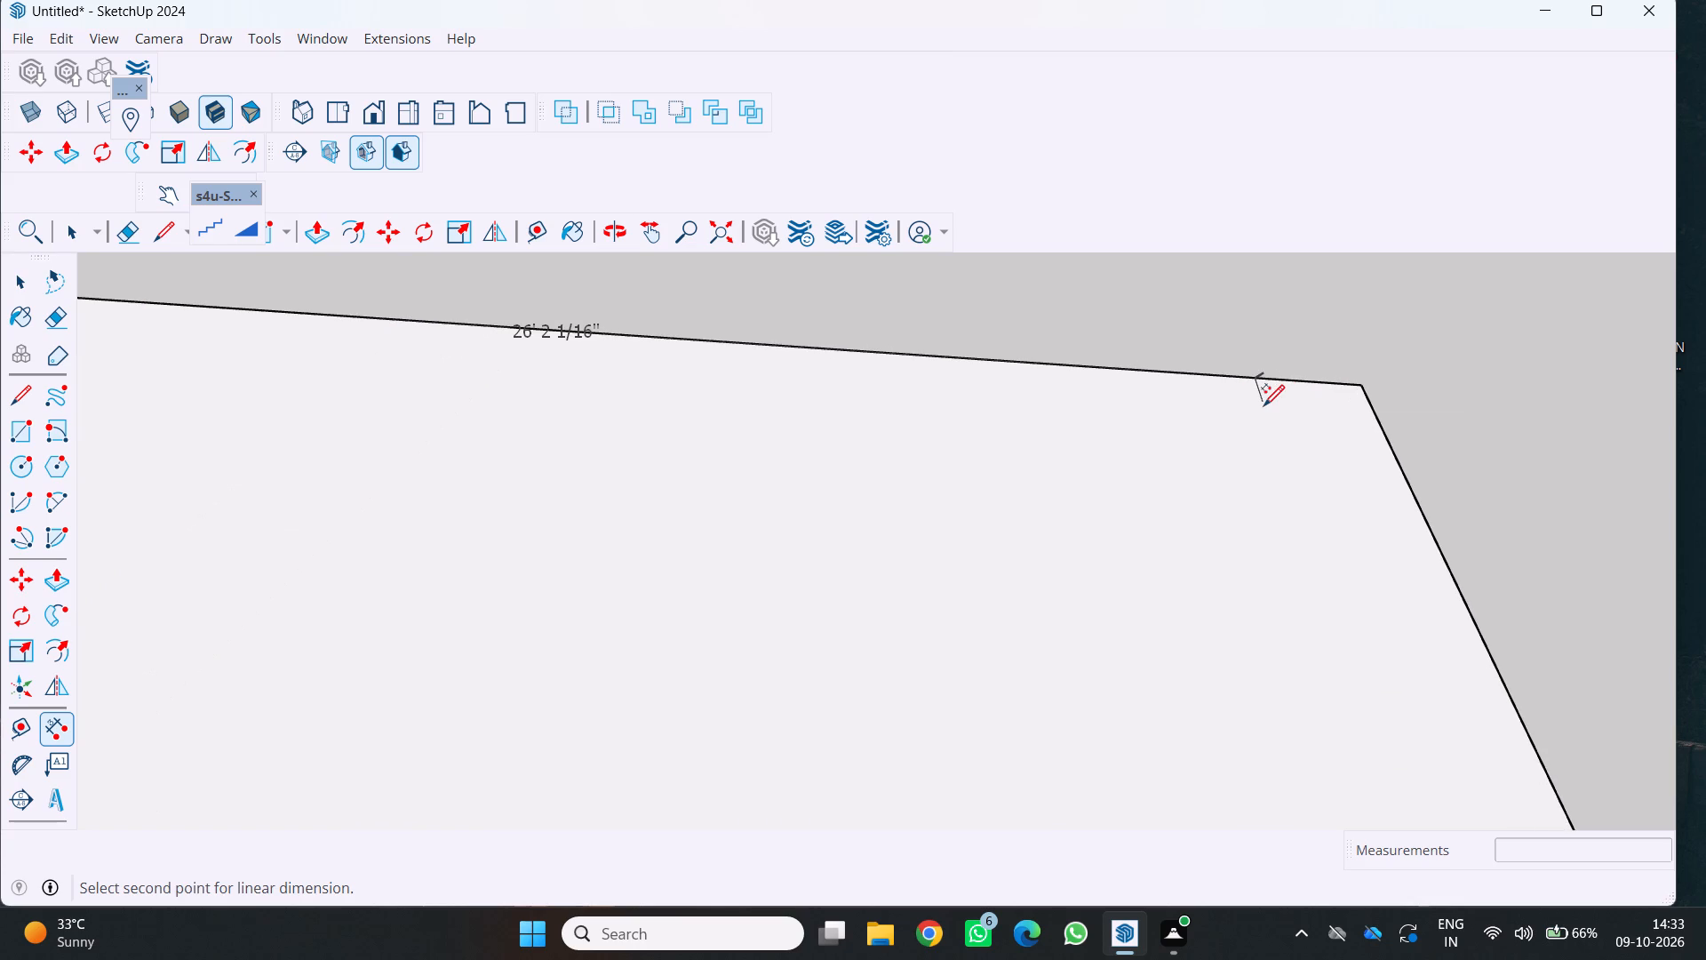
click(1366, 385)
click(1361, 351)
Draw a 14' by 14' rectangle on the ground beside the 28' slab, on the side away from the room.
scroll(1279, 425, down, 6)
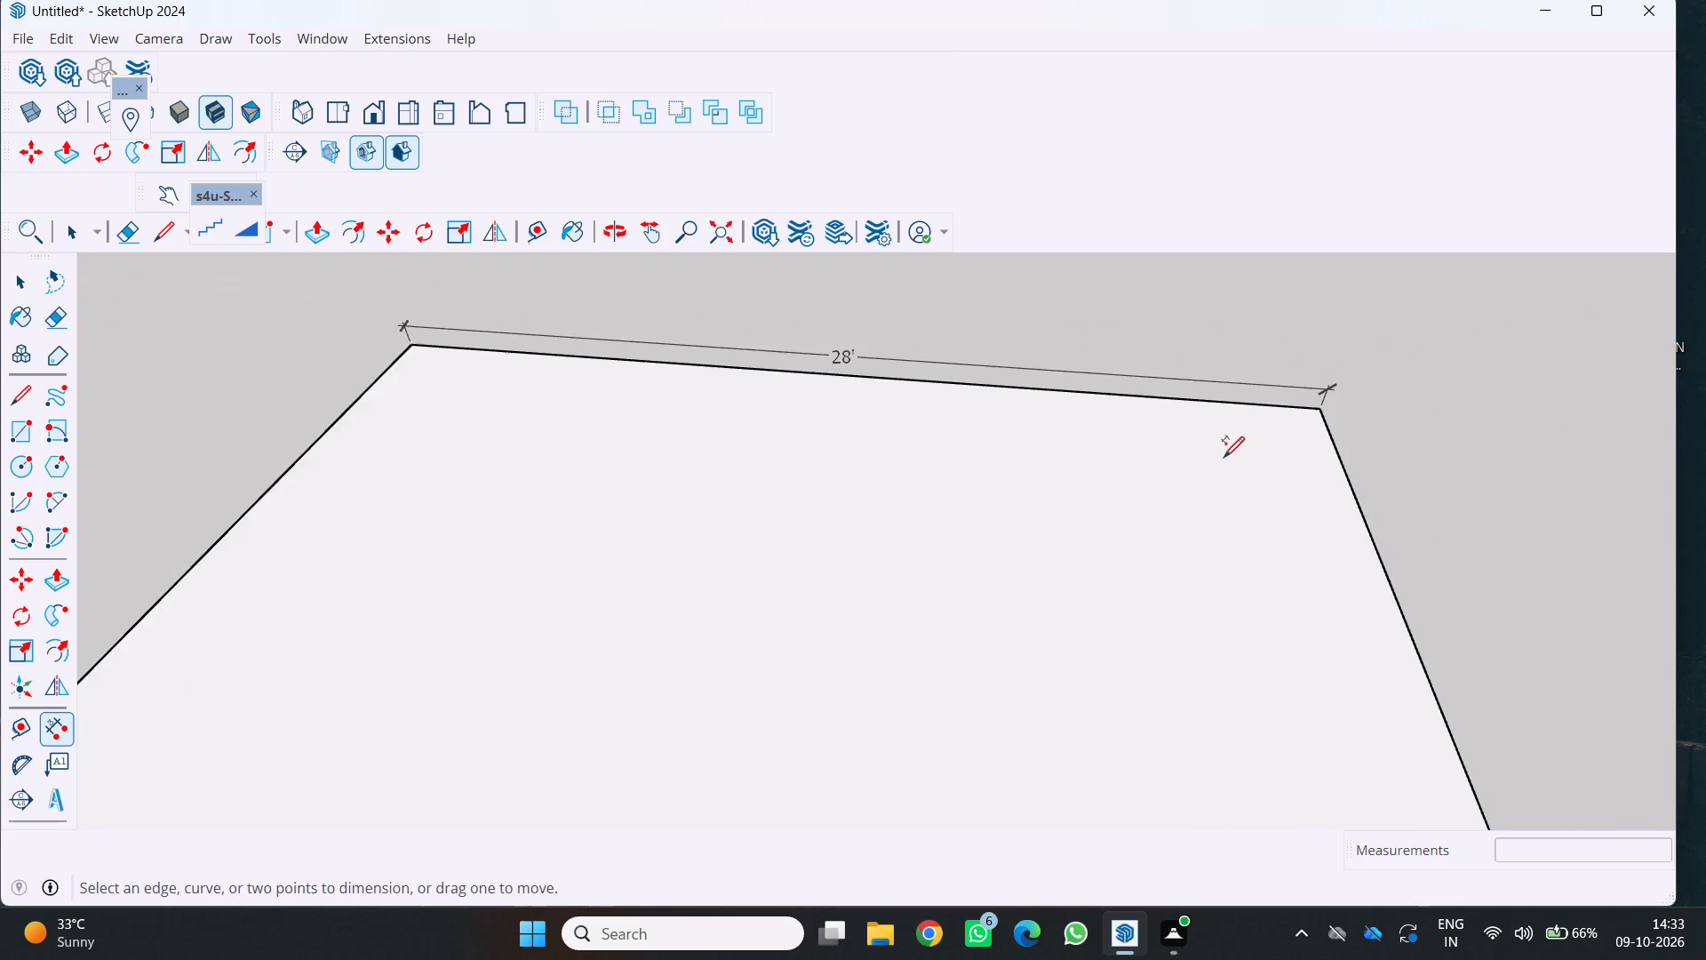
scroll(1170, 461, down, 13)
middle_click(1128, 480)
middle_drag(1101, 462, 1071, 436)
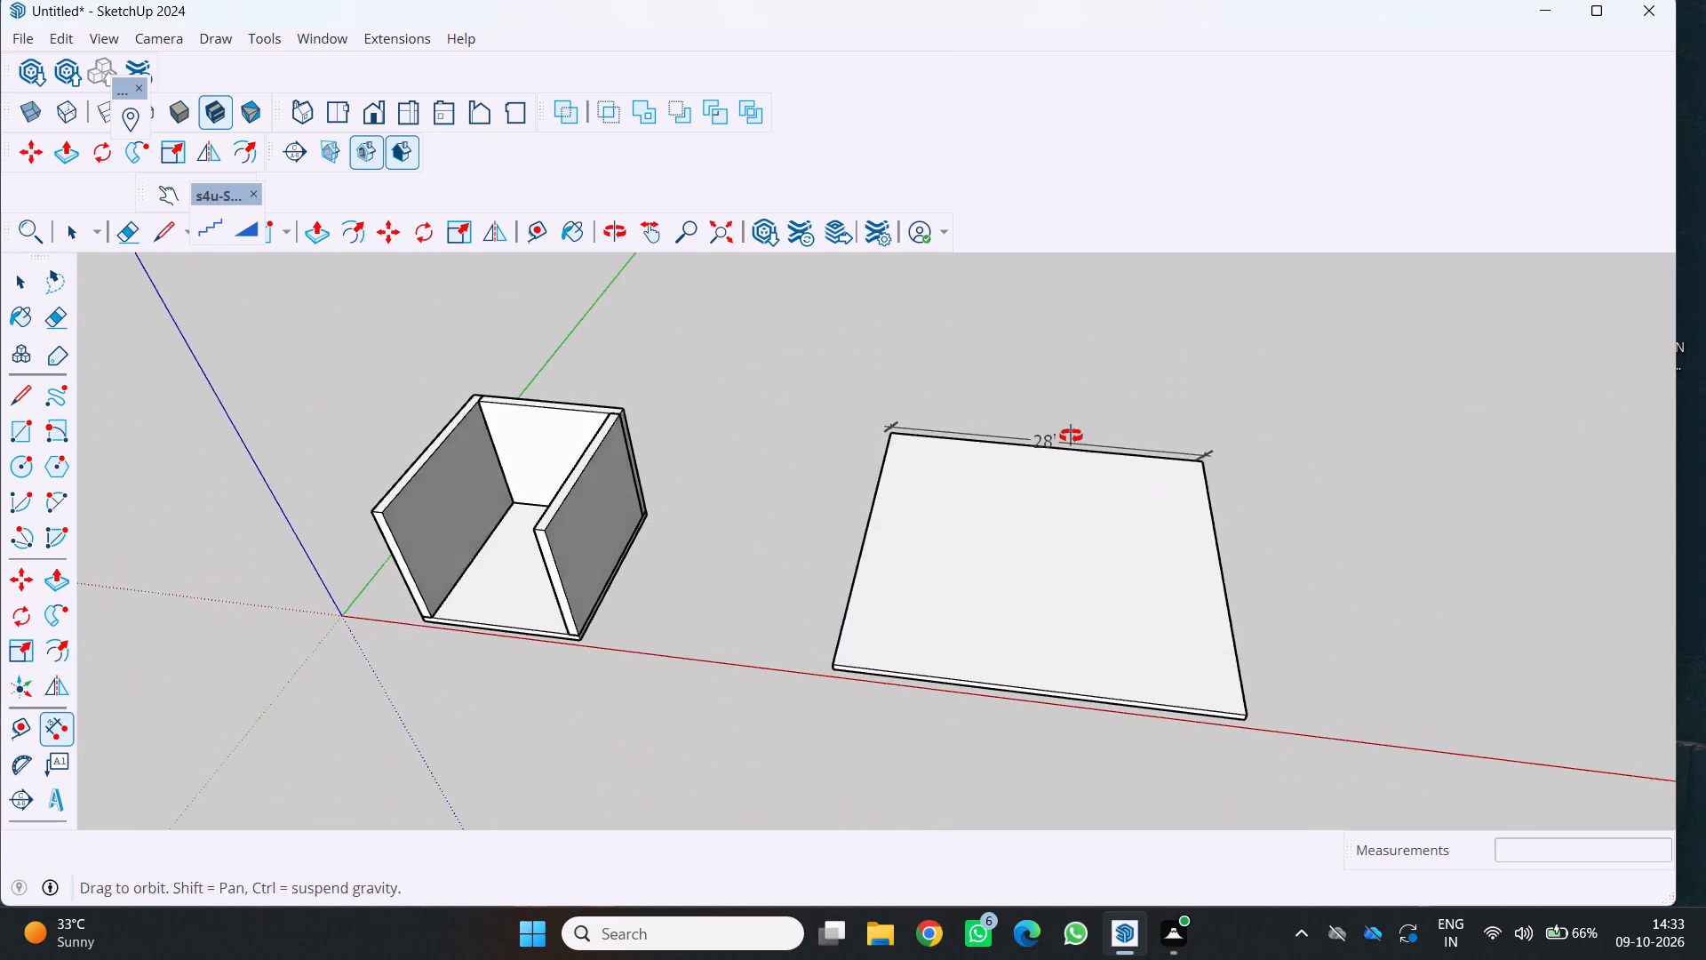
middle_drag(1071, 436, 1068, 433)
middle_drag(1064, 430, 1056, 423)
middle_click(1043, 410)
middle_click(1043, 410)
scroll(1043, 409, down, 9)
middle_drag(1051, 493, 1114, 461)
scroll(1175, 651, up, 2)
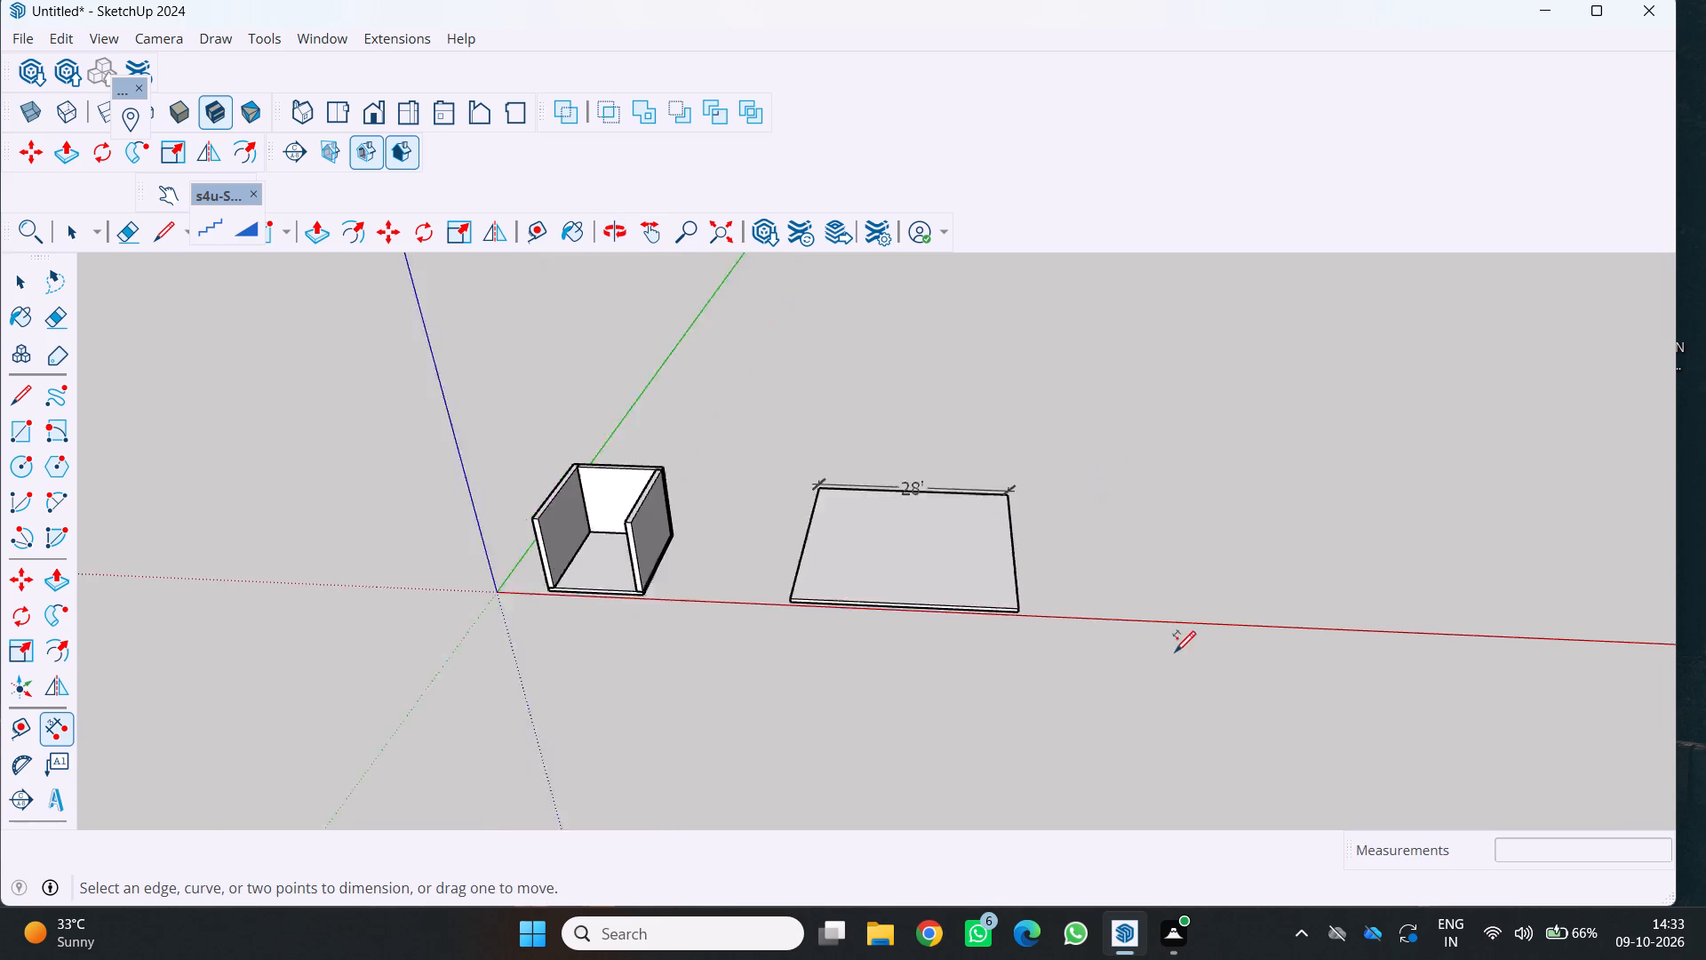
scroll(1175, 651, up, 8)
drag(15, 429, 42, 447)
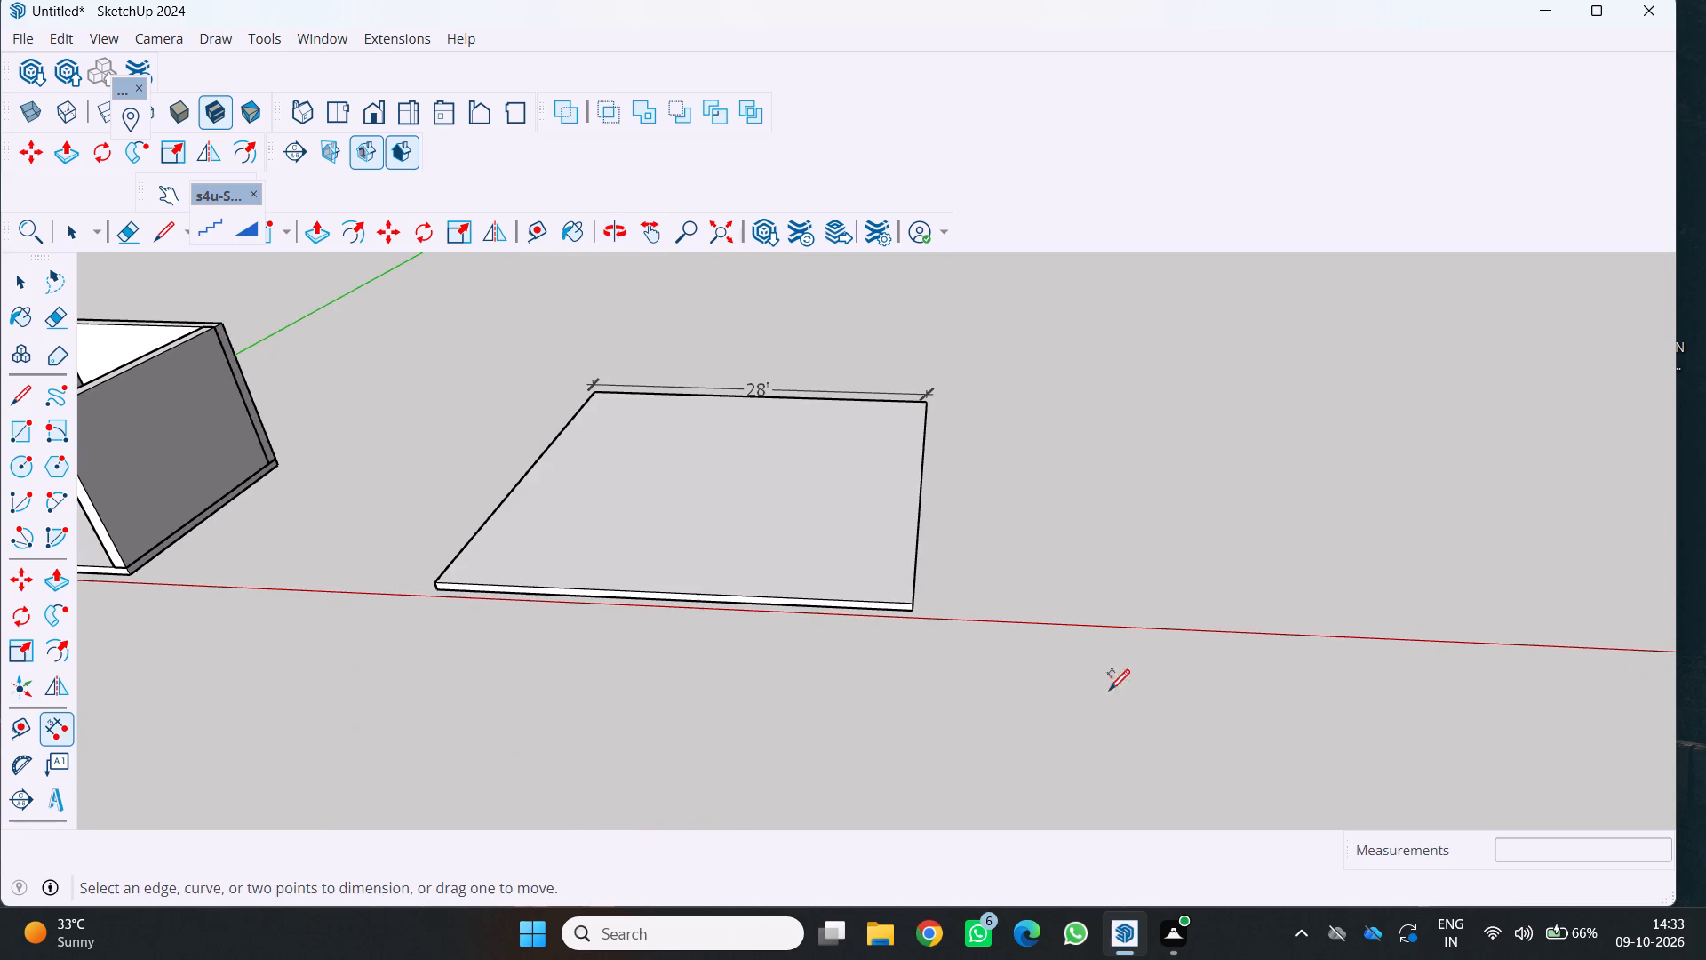
click(1087, 567)
click(26, 435)
click(1036, 536)
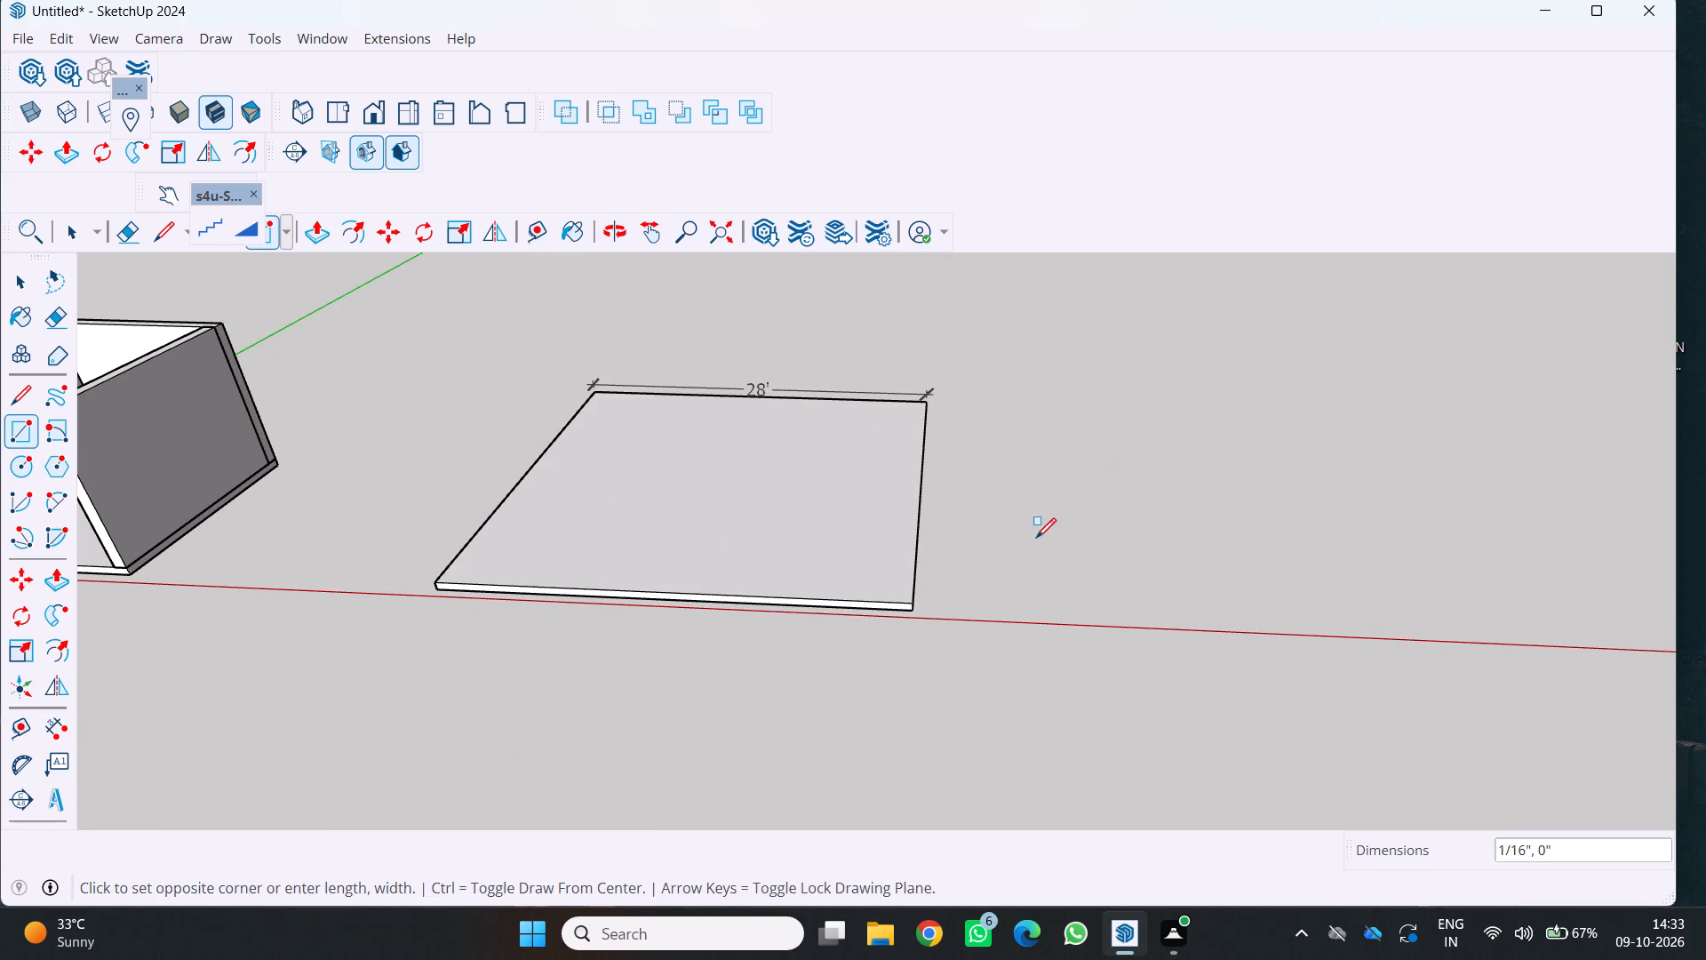
text(14',14)
key(apostrophe)
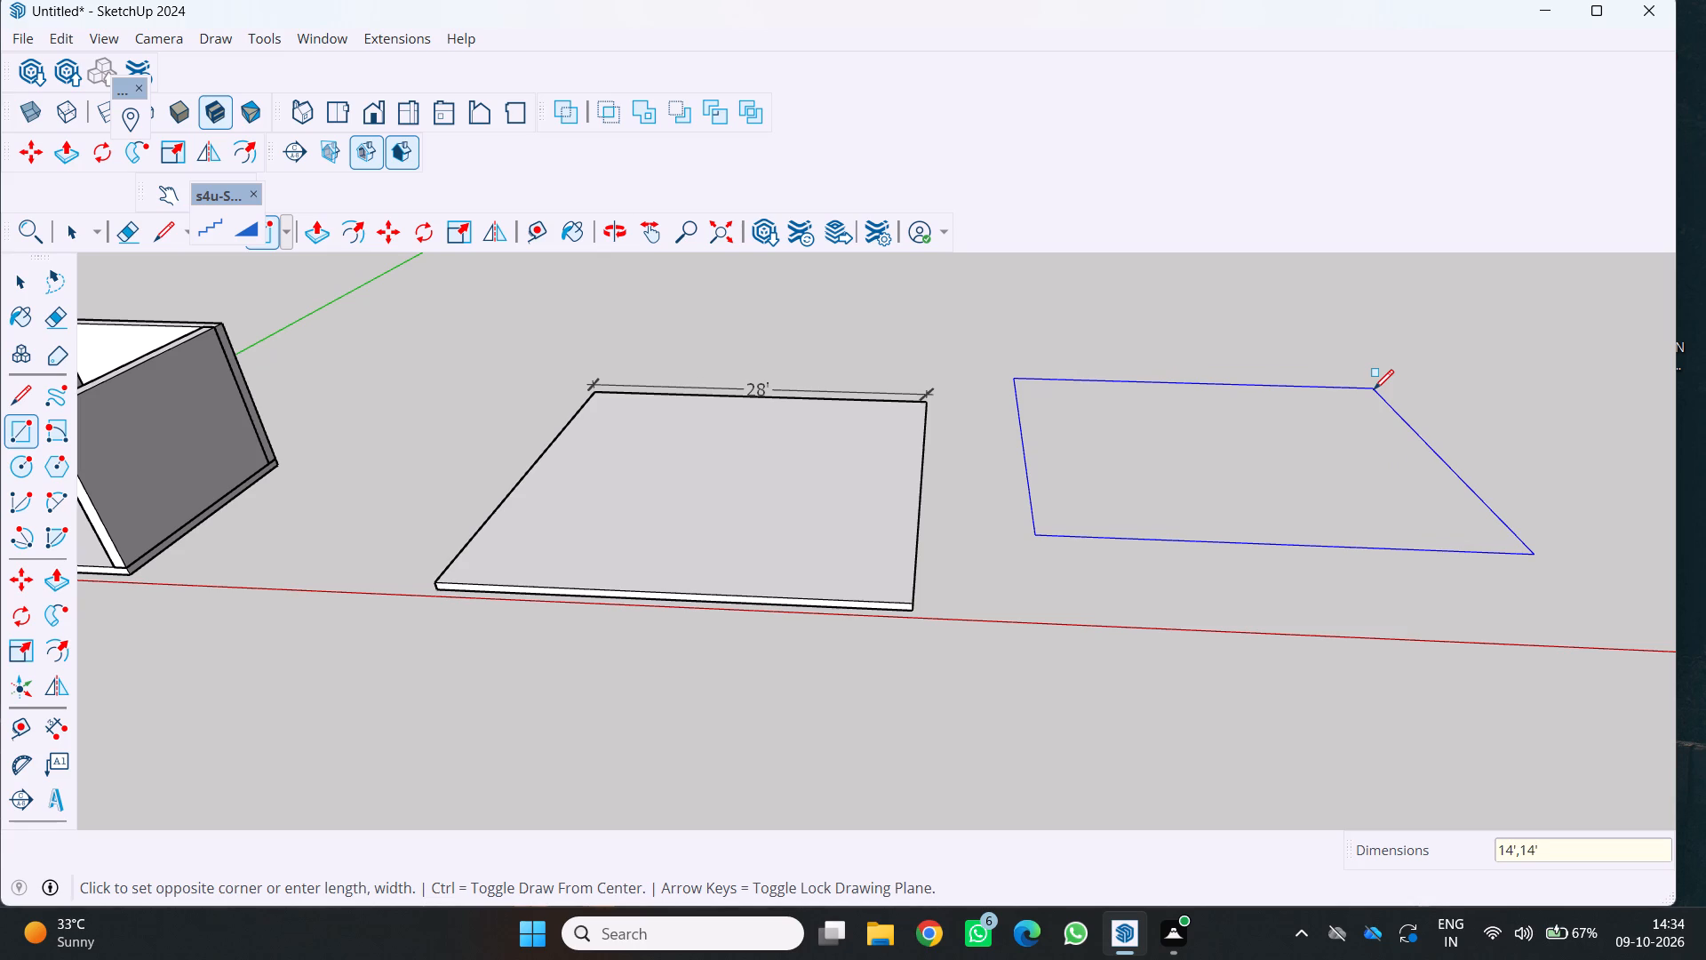
key(Return)
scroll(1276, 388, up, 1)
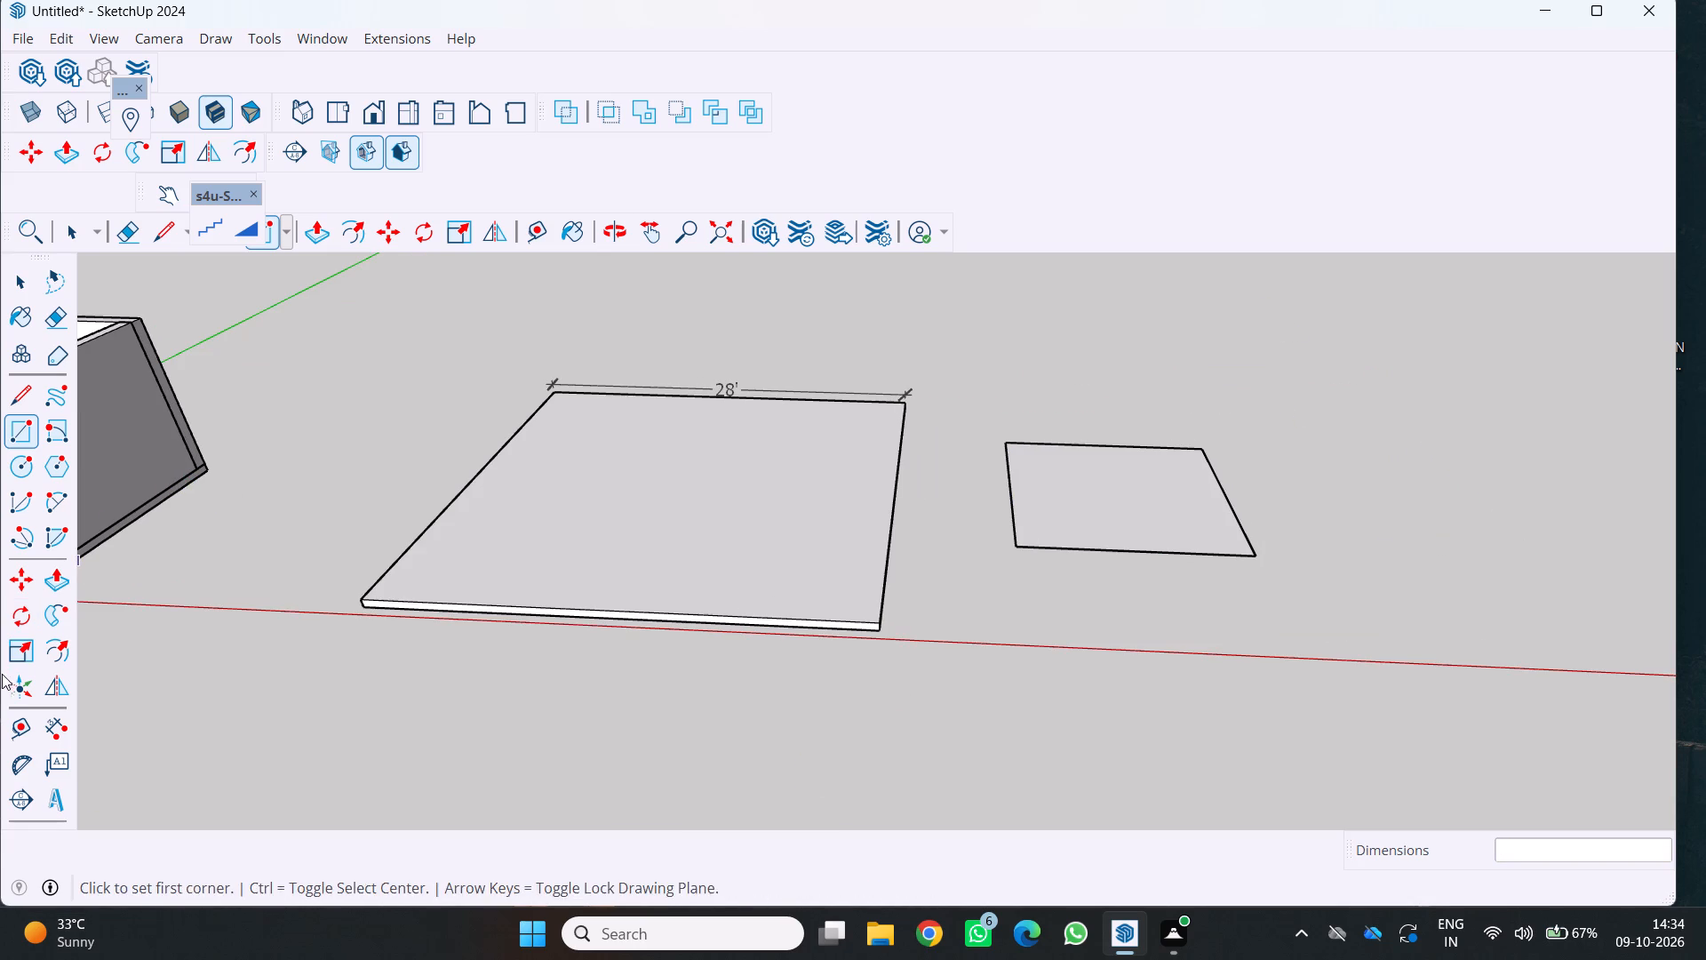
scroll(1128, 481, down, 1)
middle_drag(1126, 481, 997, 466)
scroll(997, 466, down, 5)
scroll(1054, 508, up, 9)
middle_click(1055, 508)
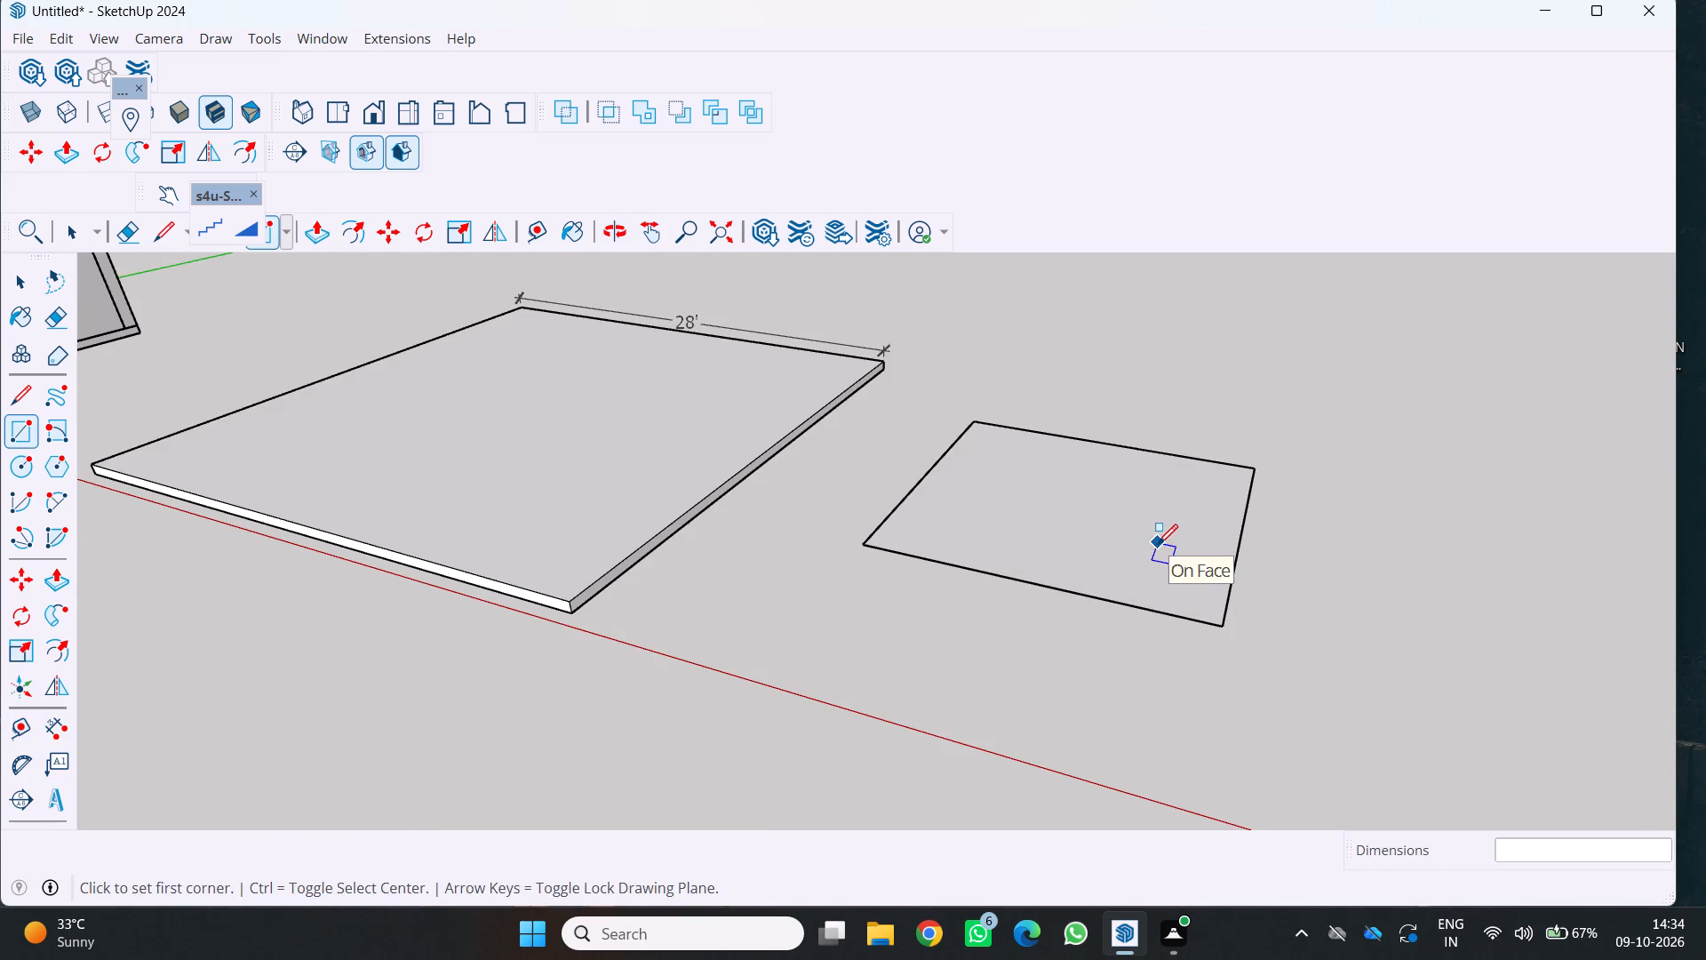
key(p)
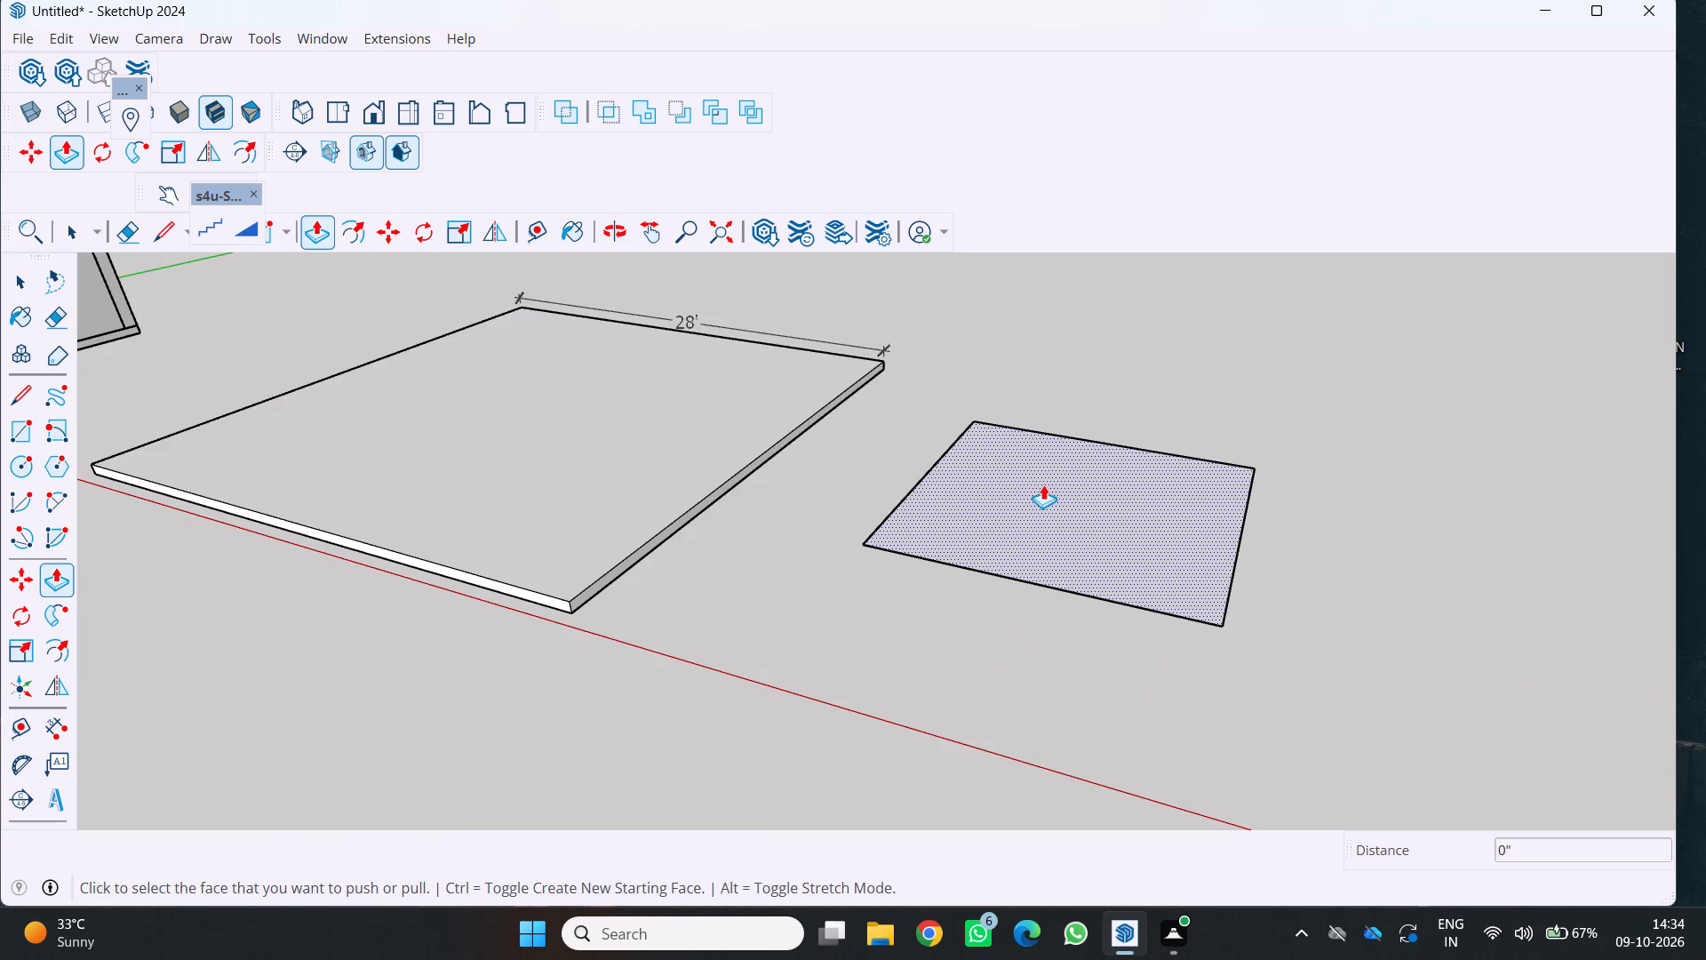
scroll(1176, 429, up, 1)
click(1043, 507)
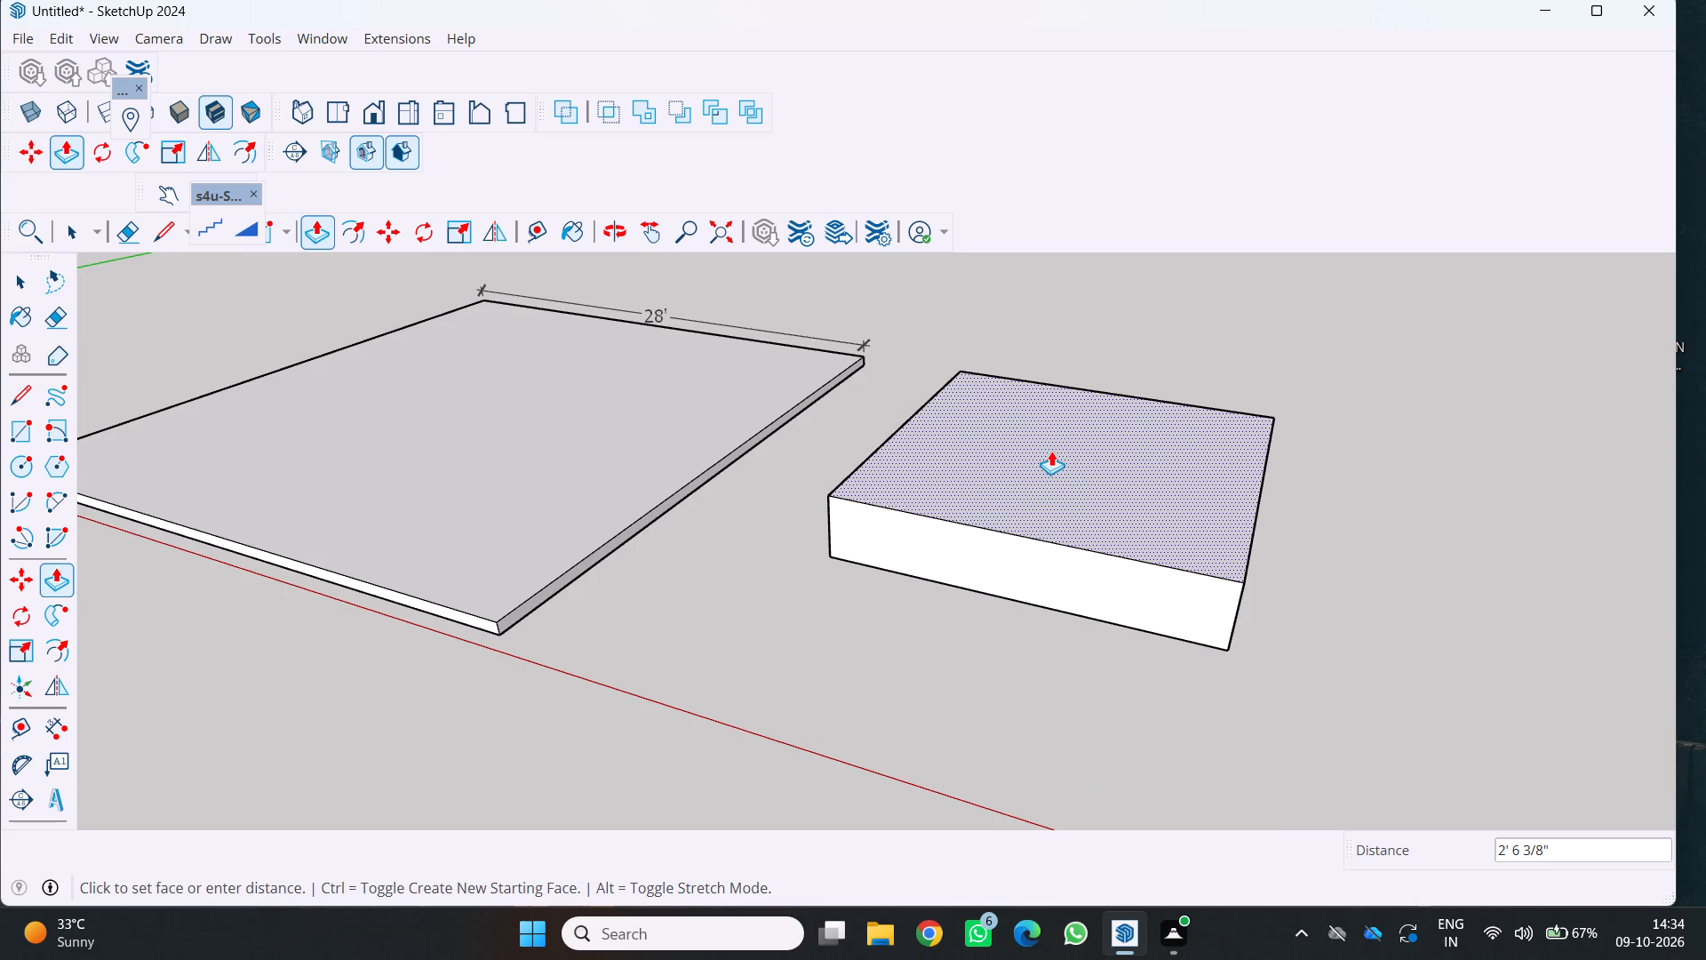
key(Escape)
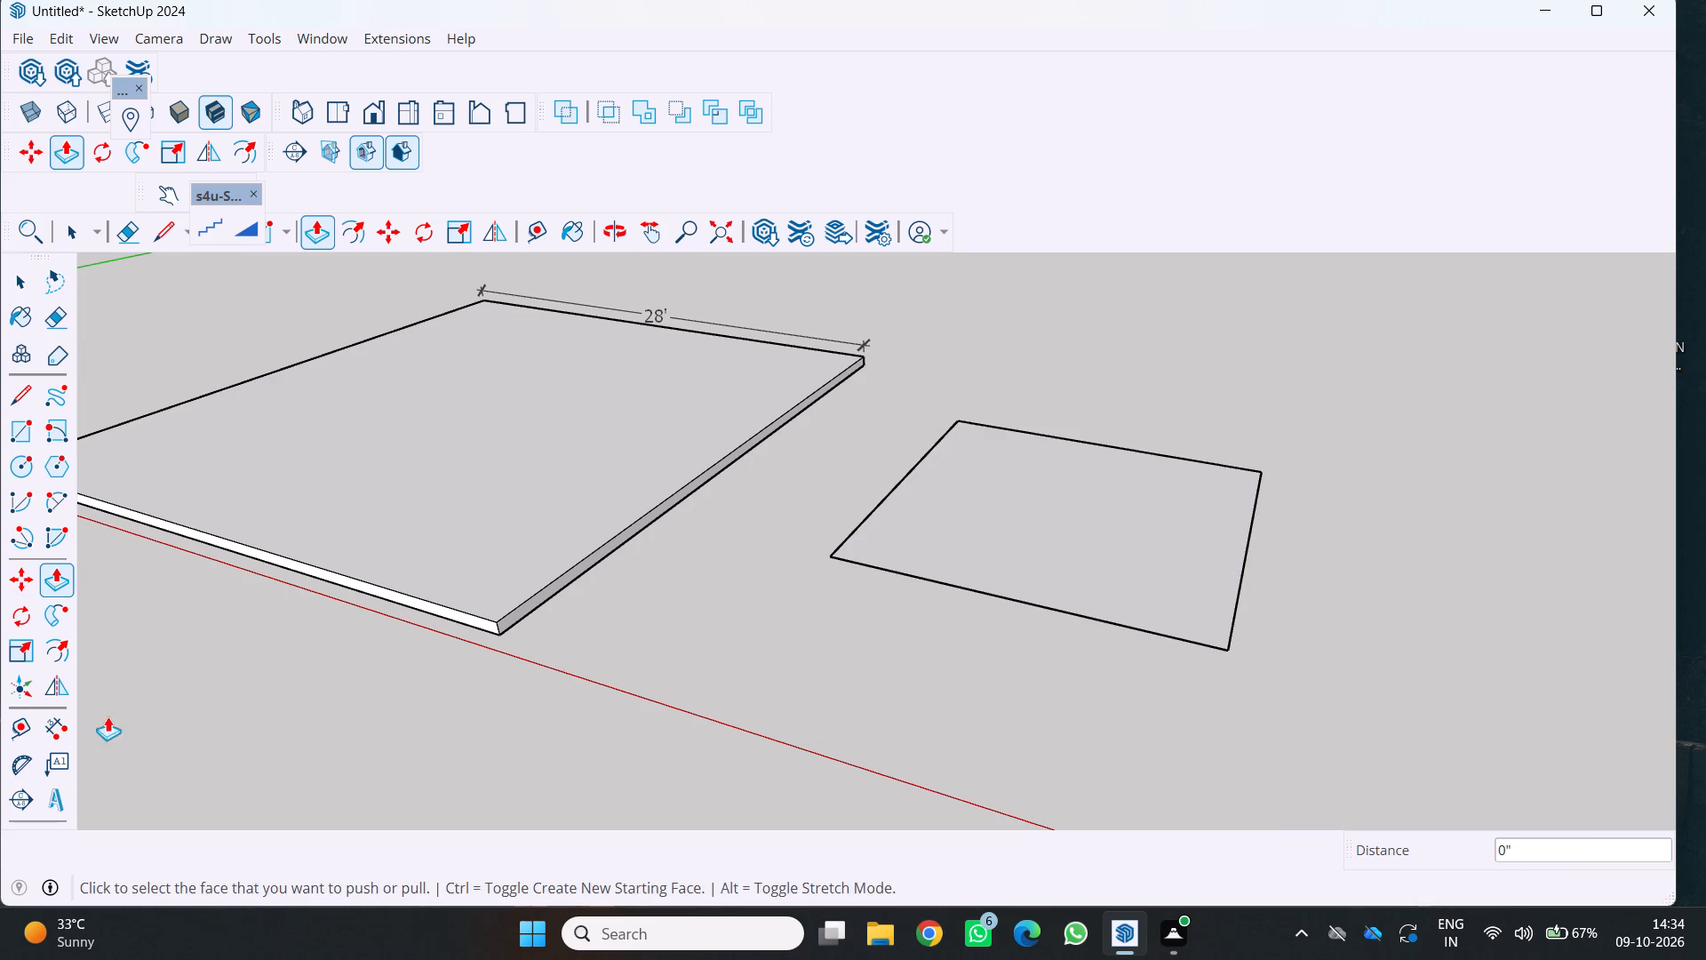
Check the lengths of two adjacent edges of the new square between its corners, without placing a dimension.
click(56, 725)
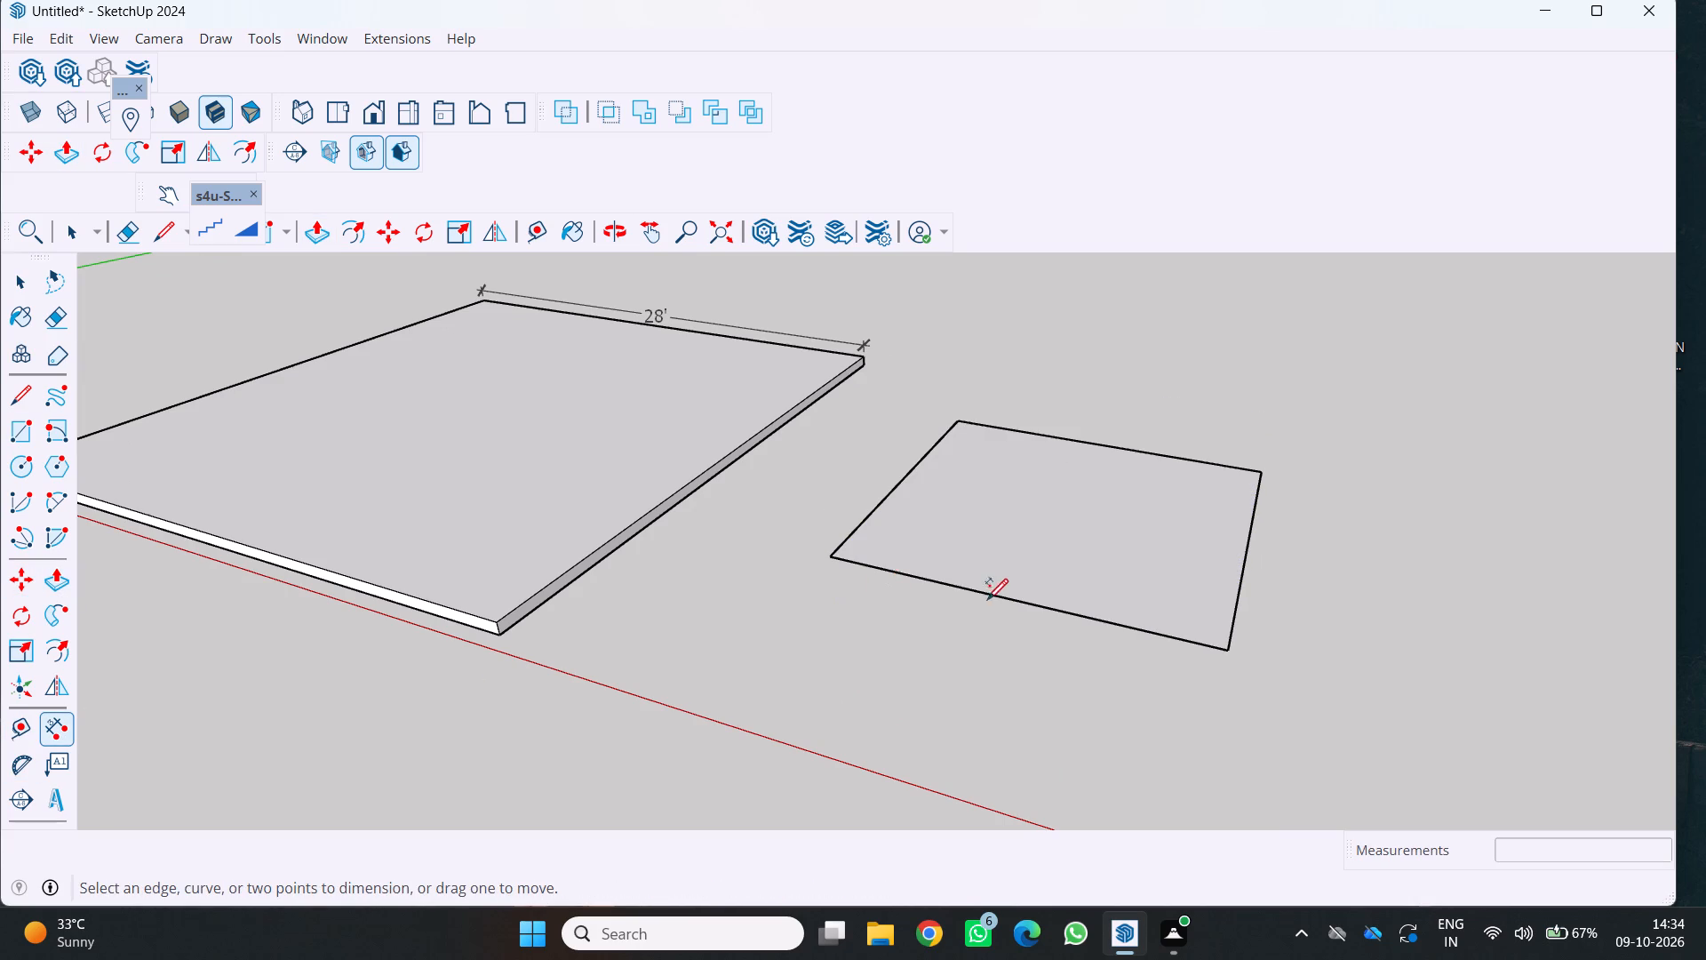
click(833, 556)
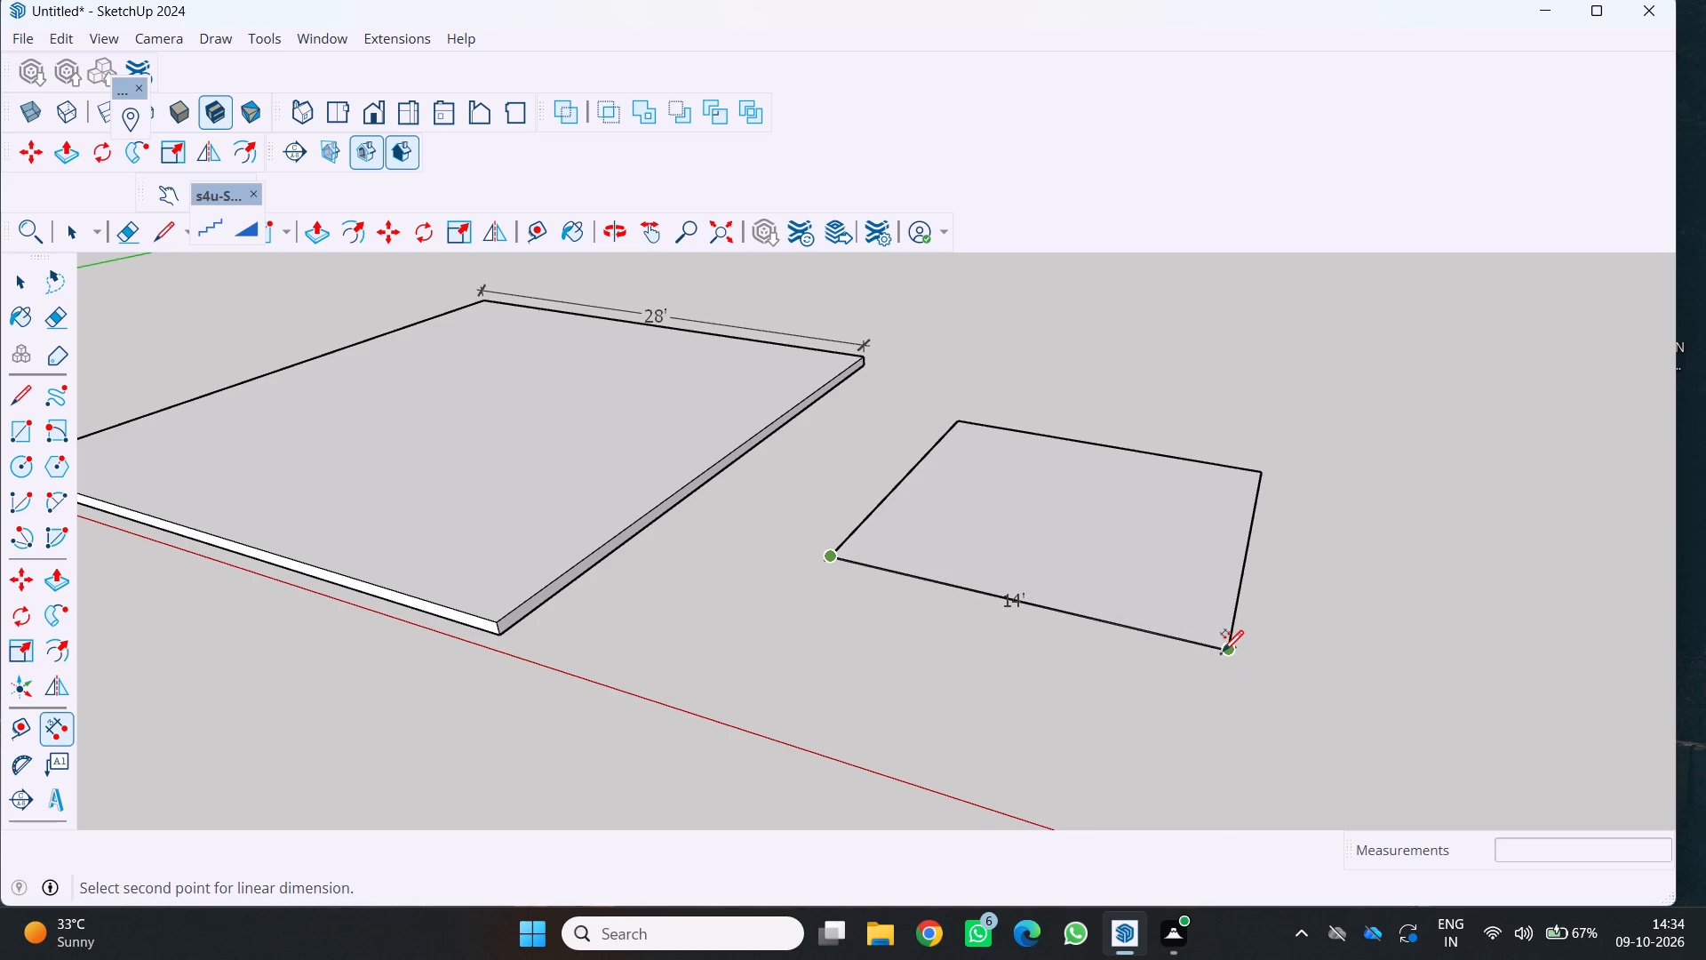
key(Escape)
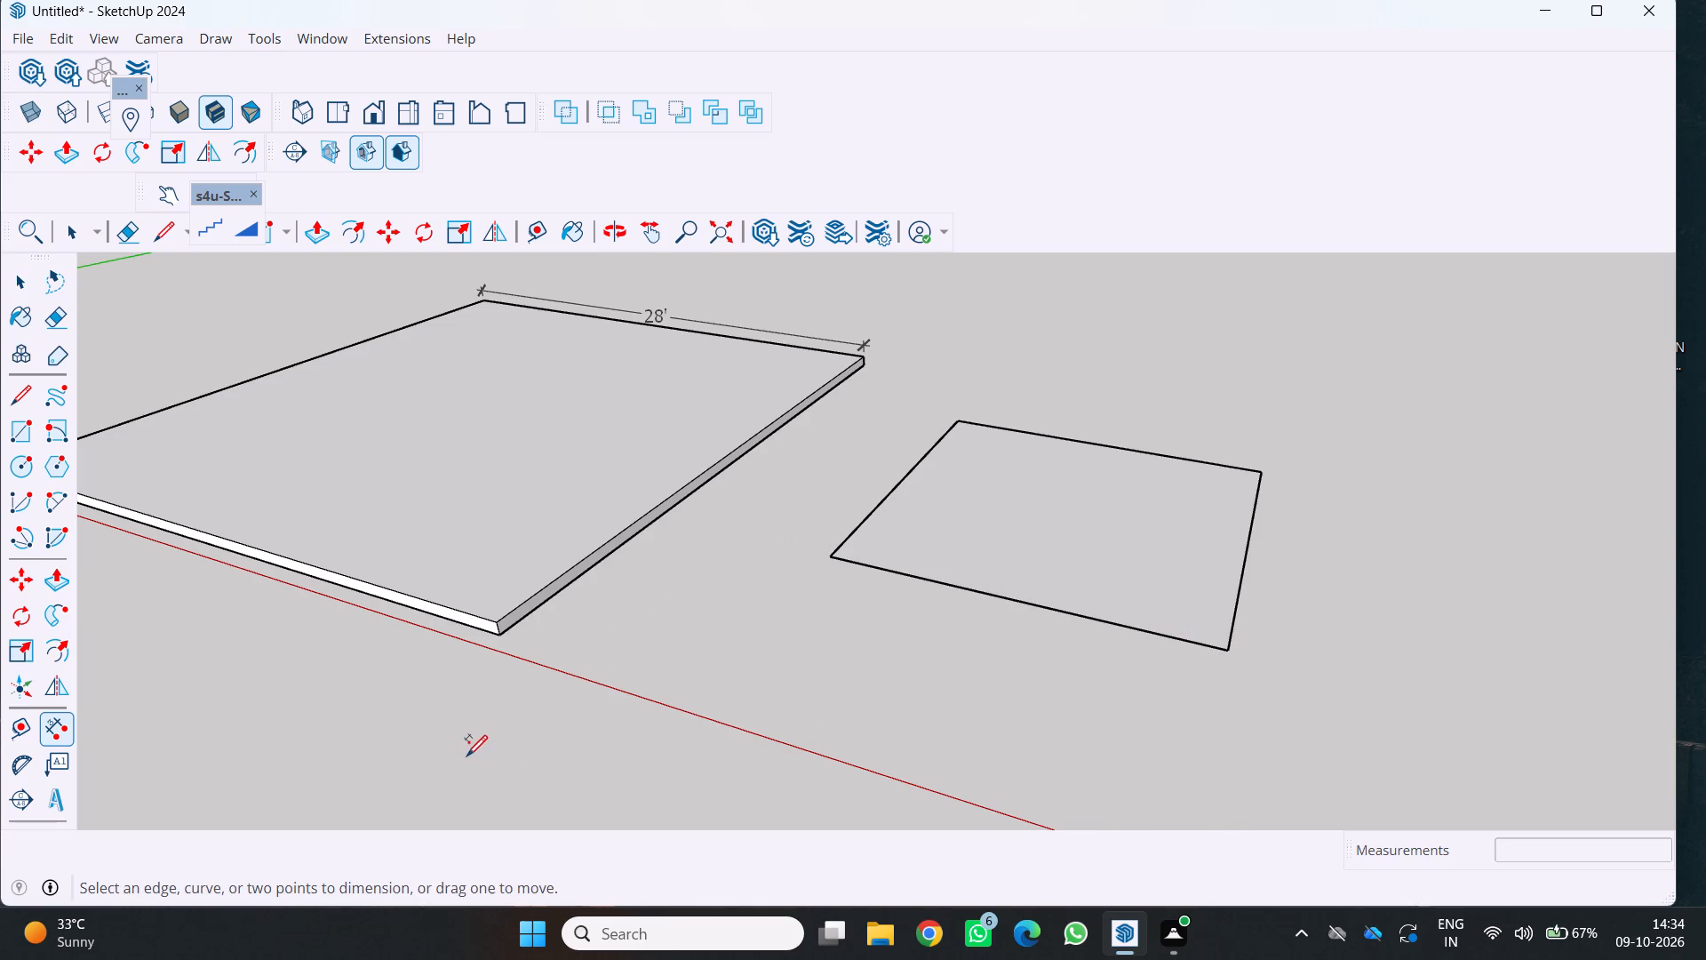
click(56, 717)
click(1263, 472)
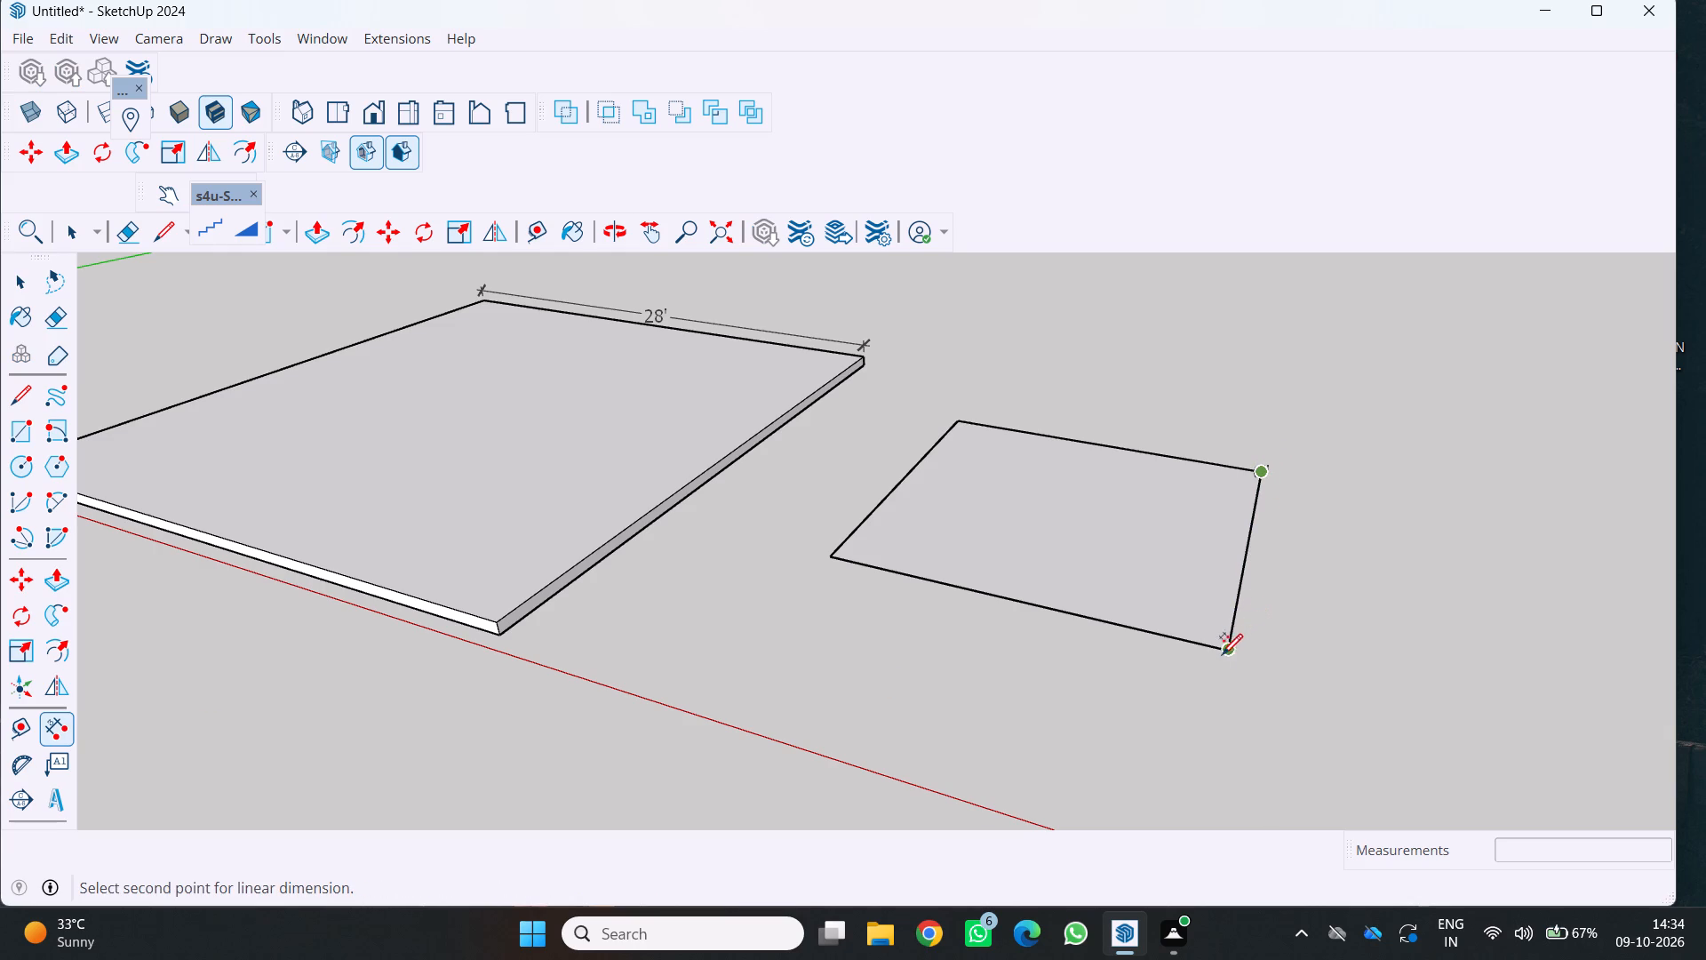
click(1224, 653)
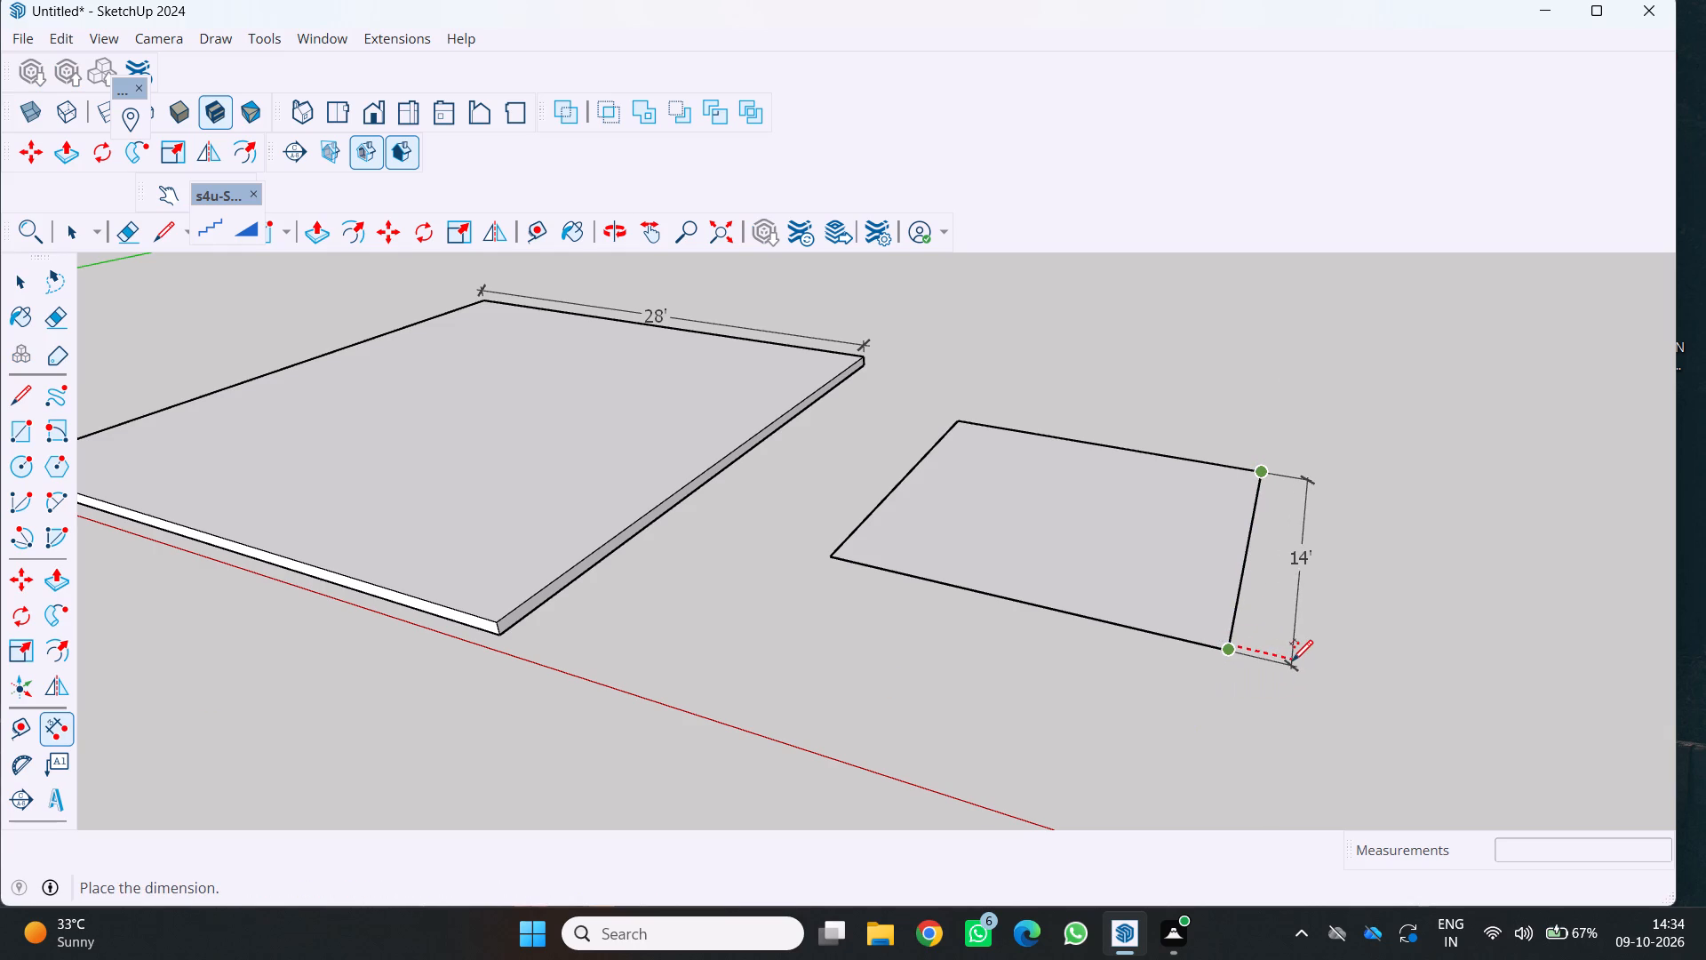
key(Escape)
Extrude the new square upward 6" with Push/Pull to form a third slab.
key(p)
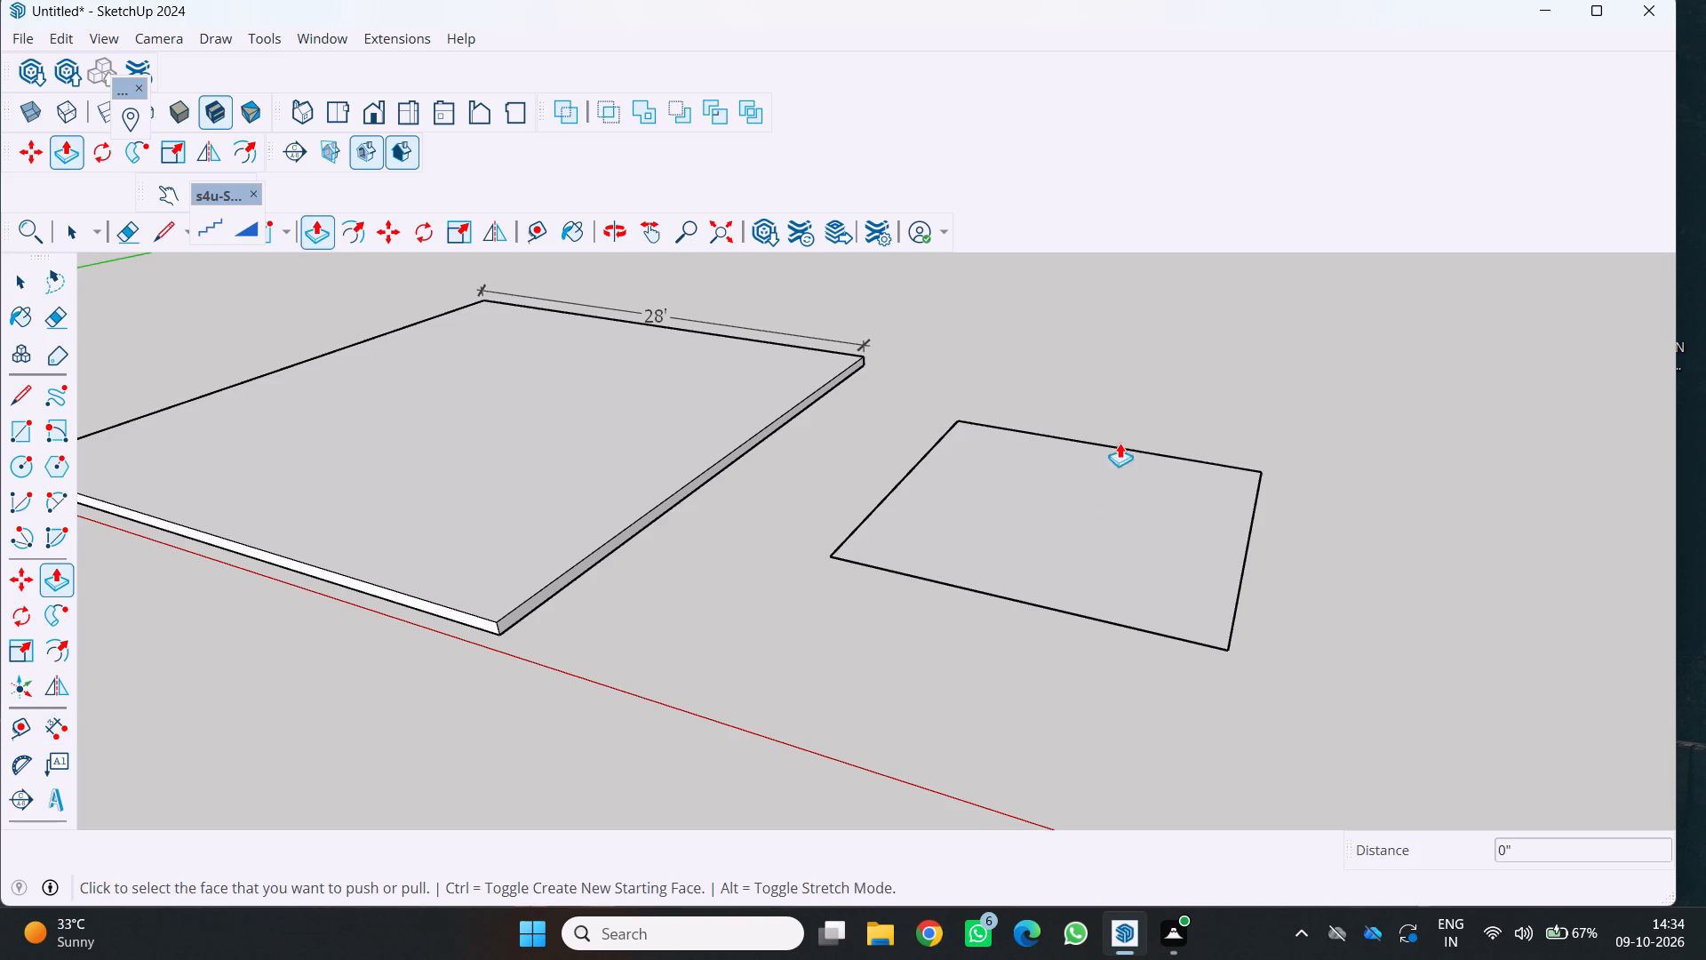
click(1078, 522)
click(1051, 533)
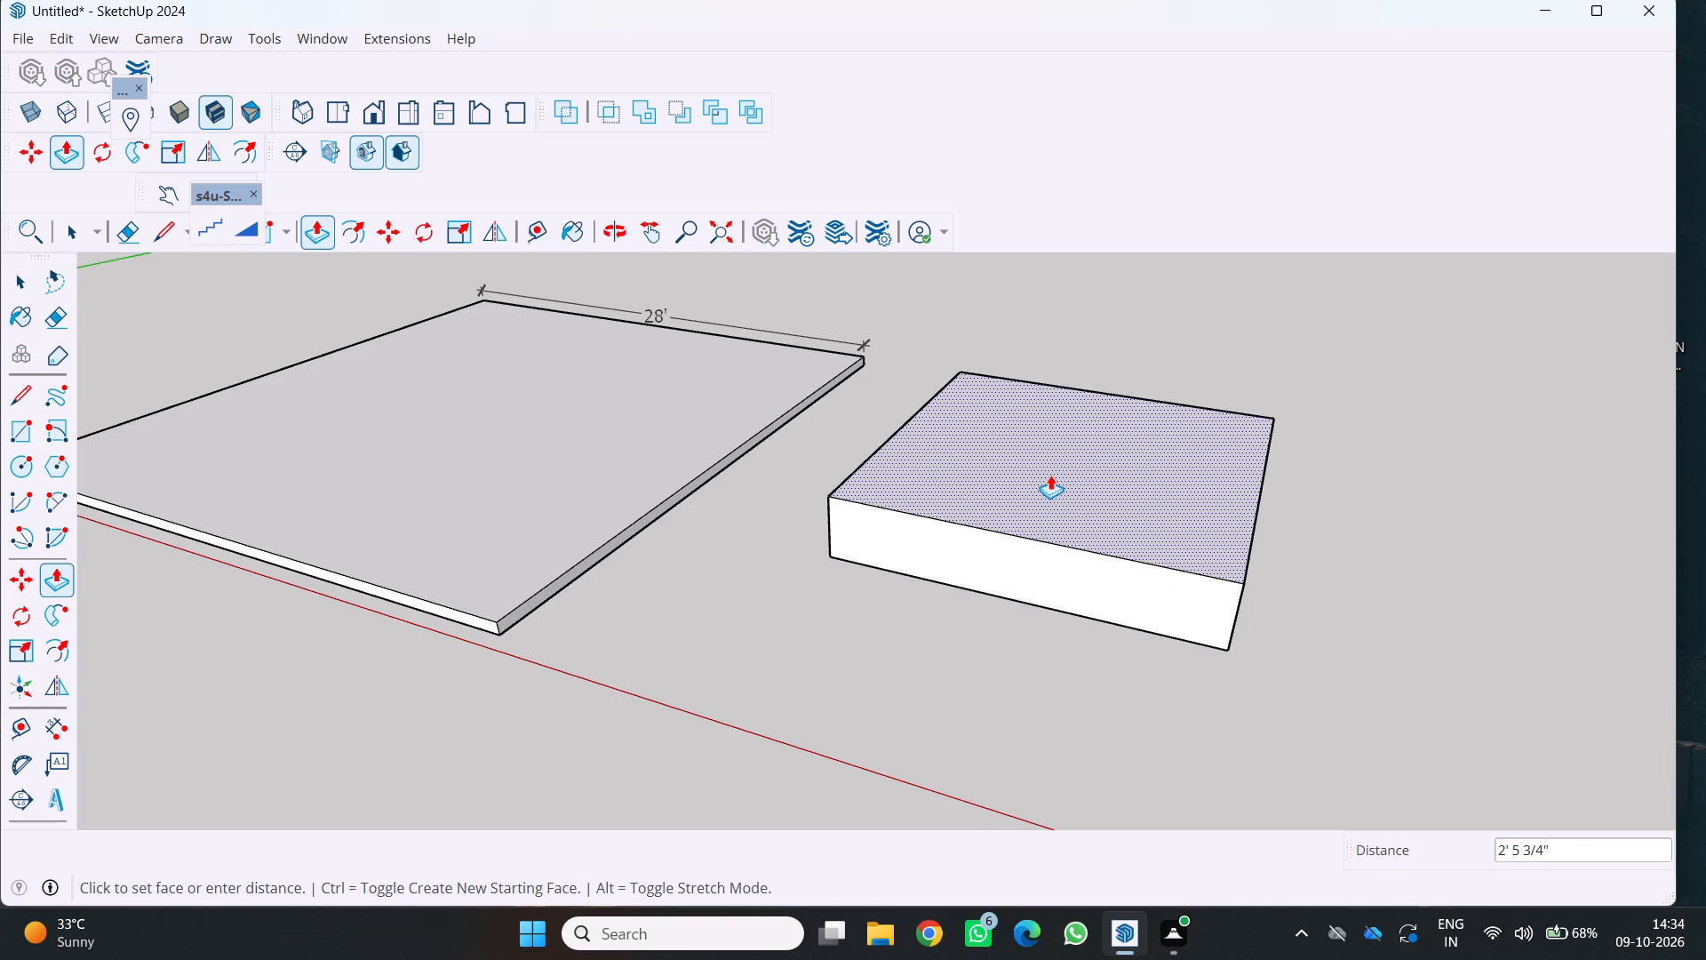
key(6)
key(Return)
Select all connected faces and edges of the small third slab and make them a group.
middle_drag(1059, 476, 1106, 468)
key(space)
triple_click(992, 507)
click(985, 505)
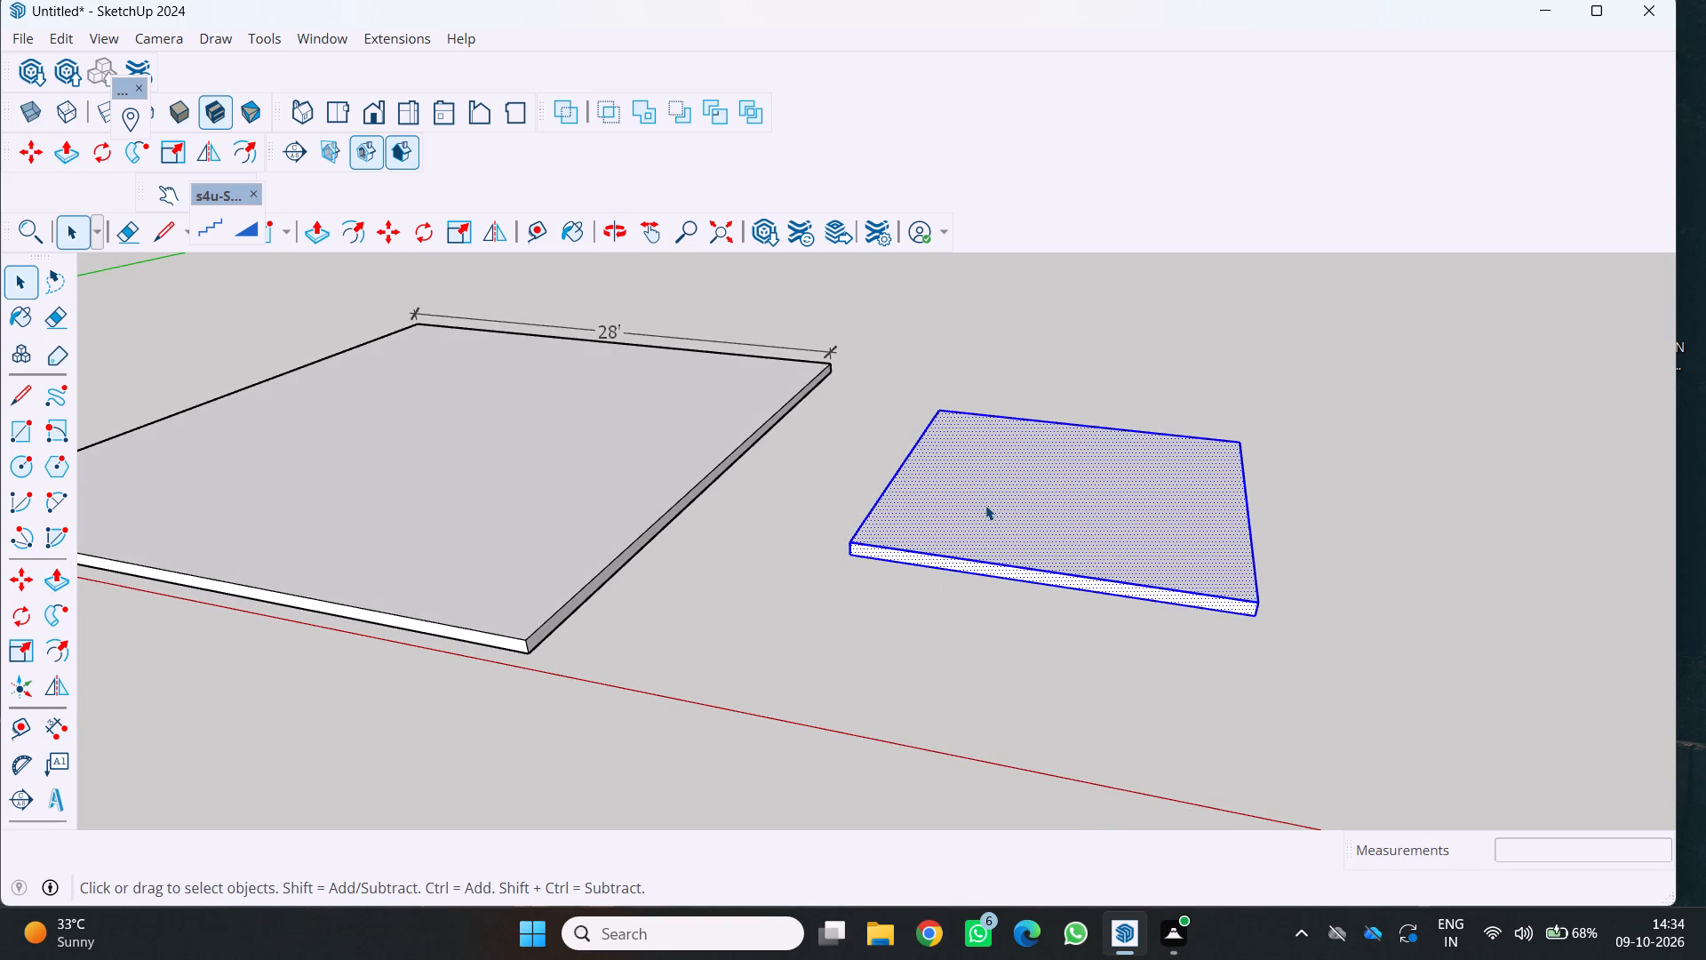
middle_drag(978, 503, 961, 266)
middle_drag(961, 266, 967, 276)
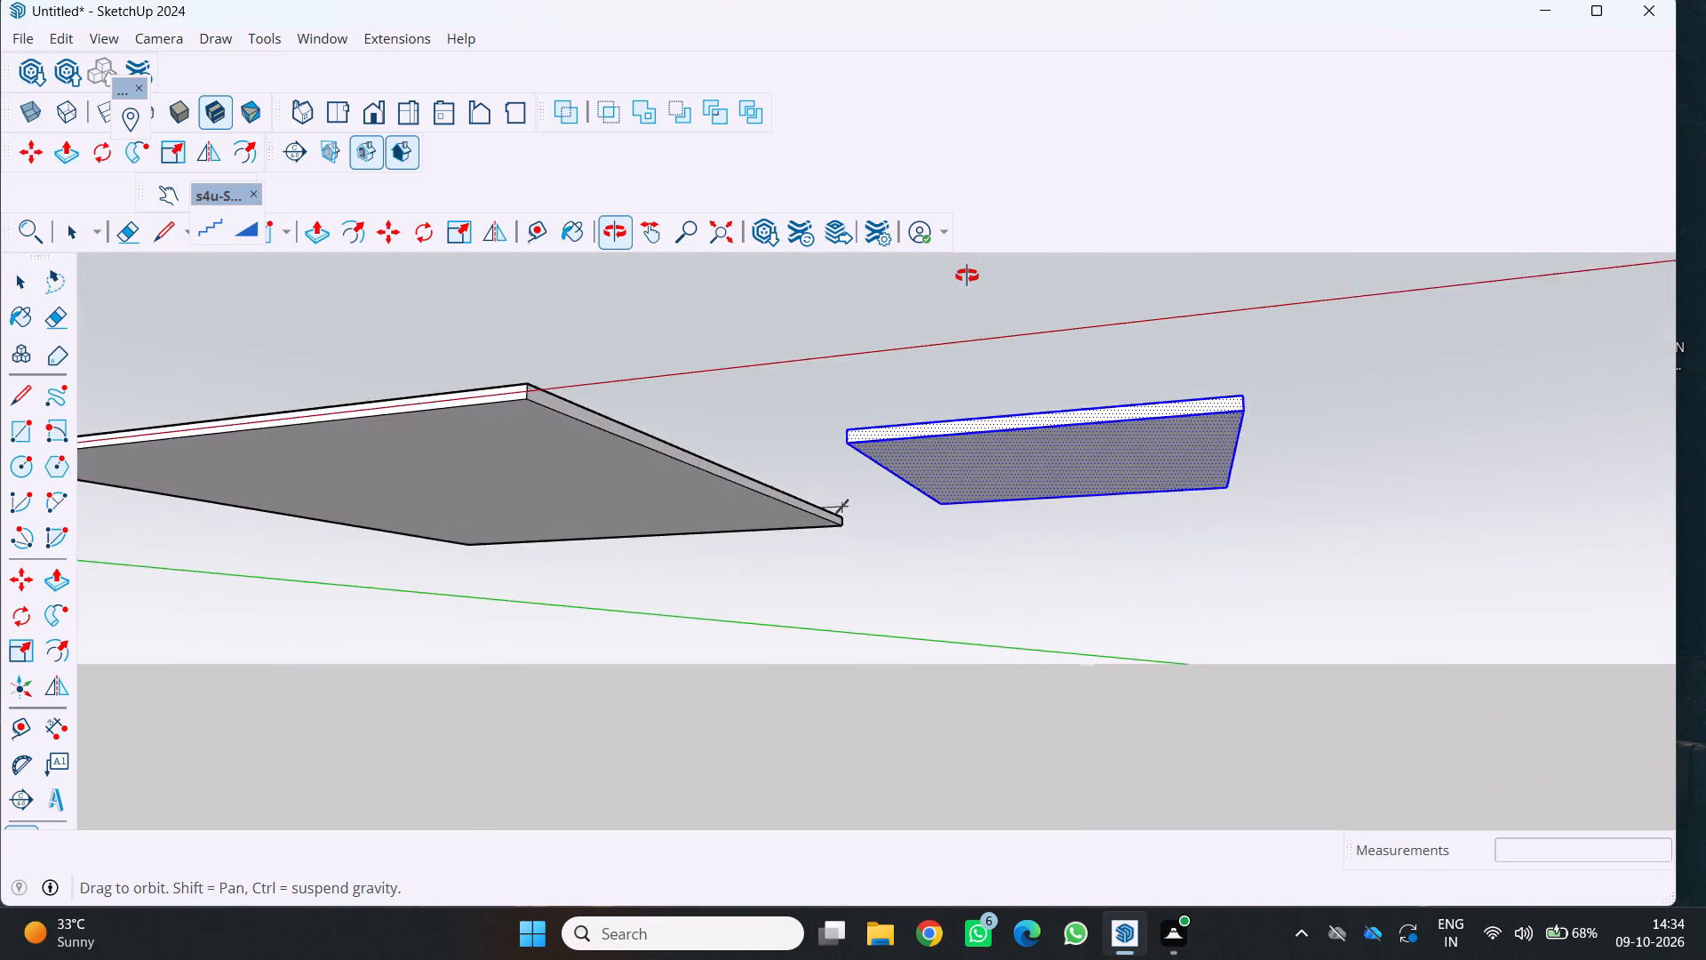
middle_drag(967, 276, 936, 493)
right_click(929, 497)
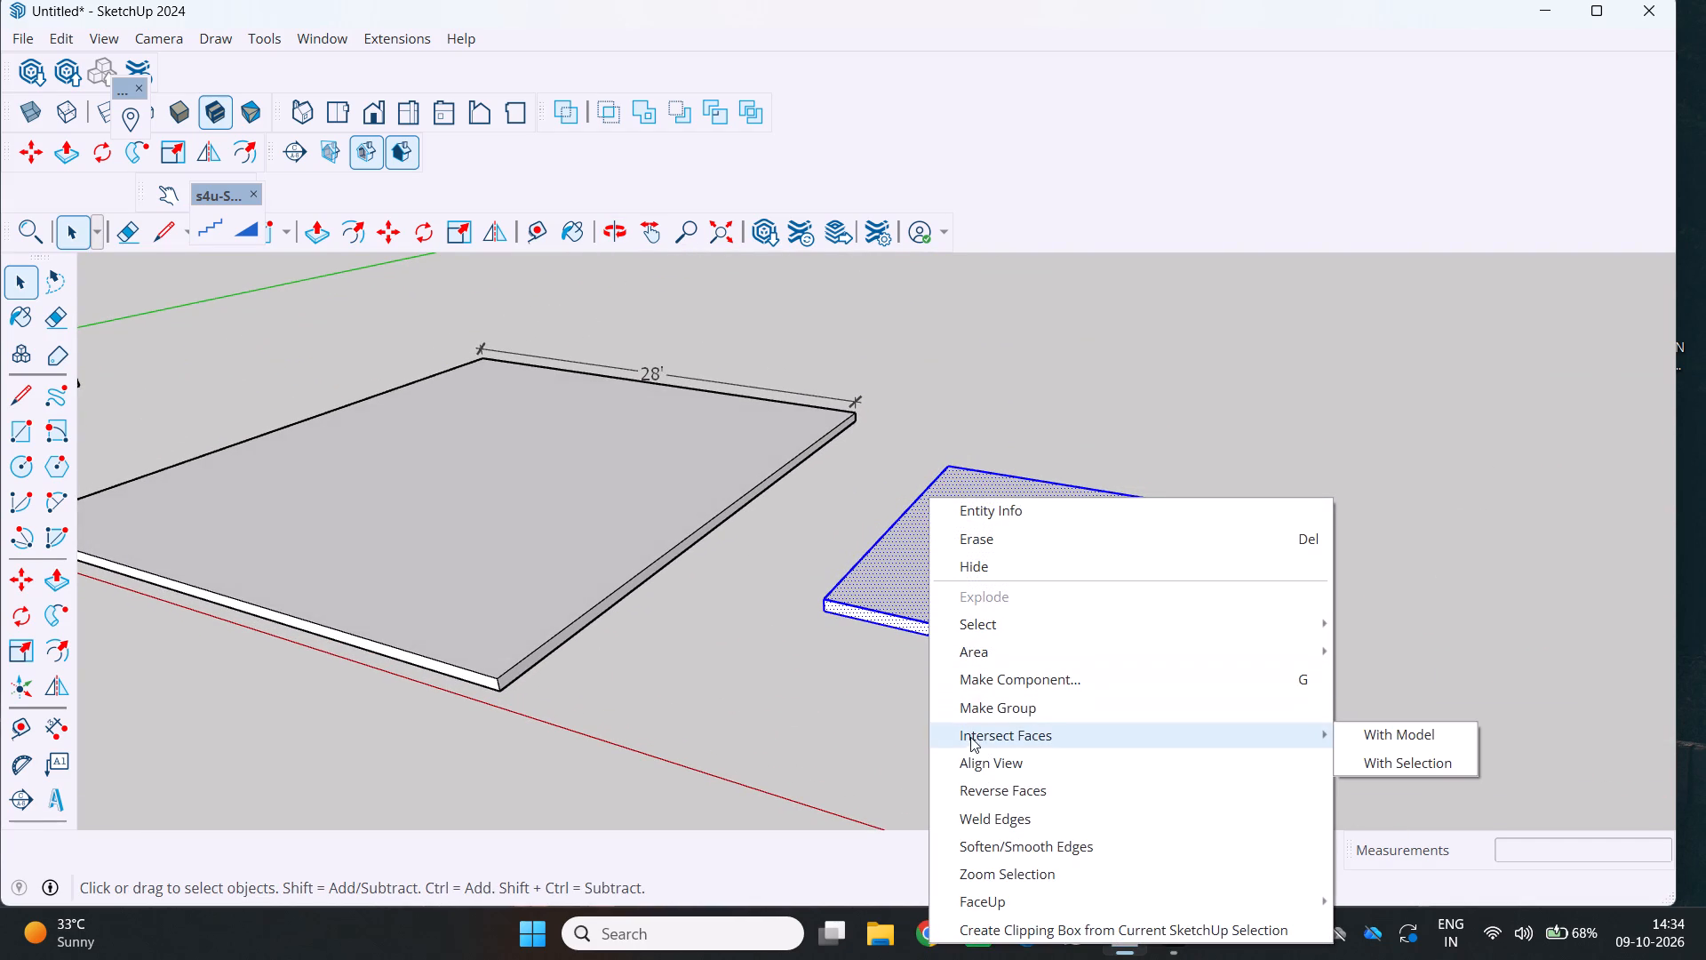
click(966, 703)
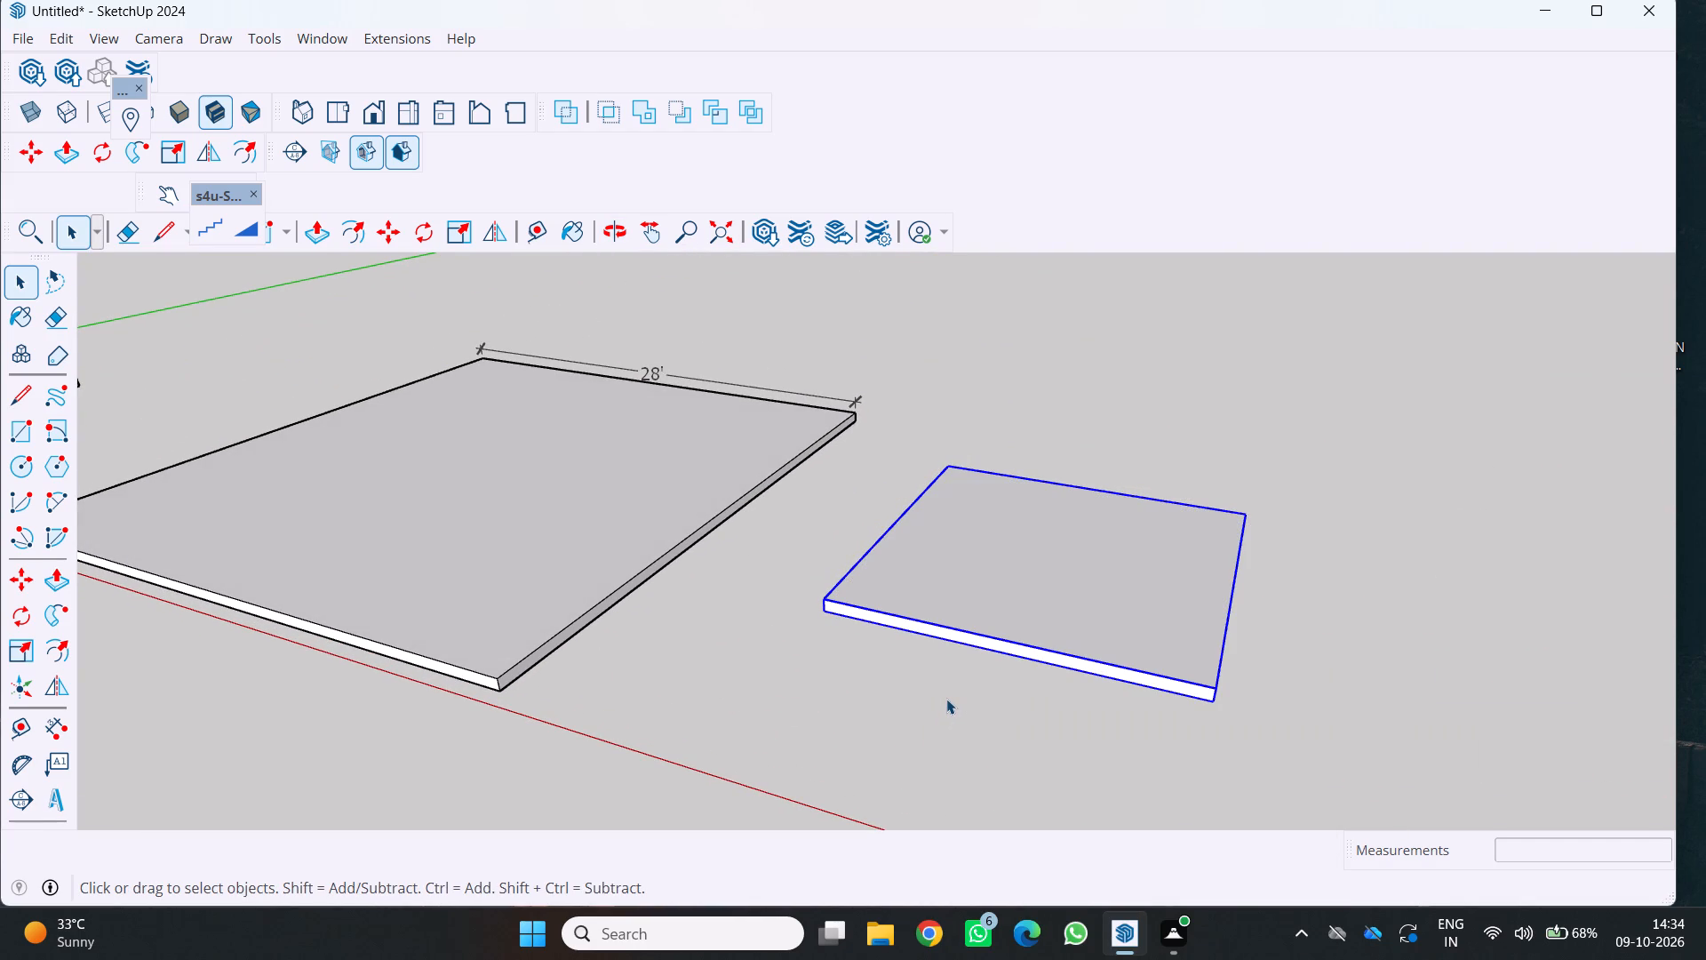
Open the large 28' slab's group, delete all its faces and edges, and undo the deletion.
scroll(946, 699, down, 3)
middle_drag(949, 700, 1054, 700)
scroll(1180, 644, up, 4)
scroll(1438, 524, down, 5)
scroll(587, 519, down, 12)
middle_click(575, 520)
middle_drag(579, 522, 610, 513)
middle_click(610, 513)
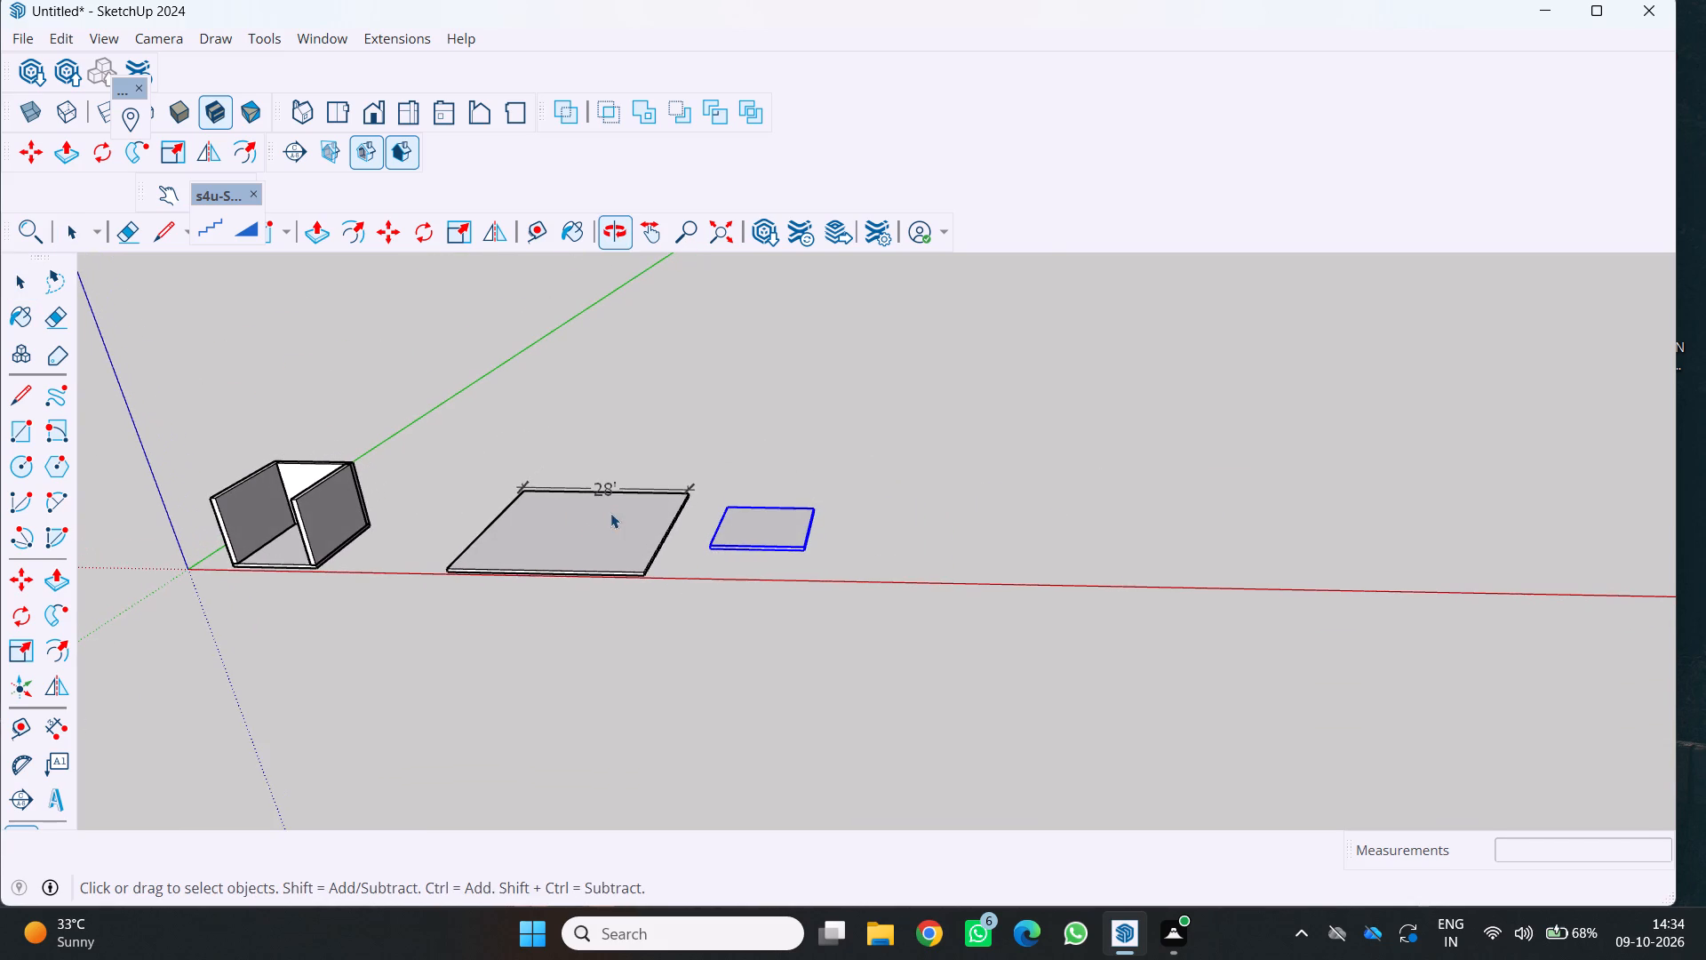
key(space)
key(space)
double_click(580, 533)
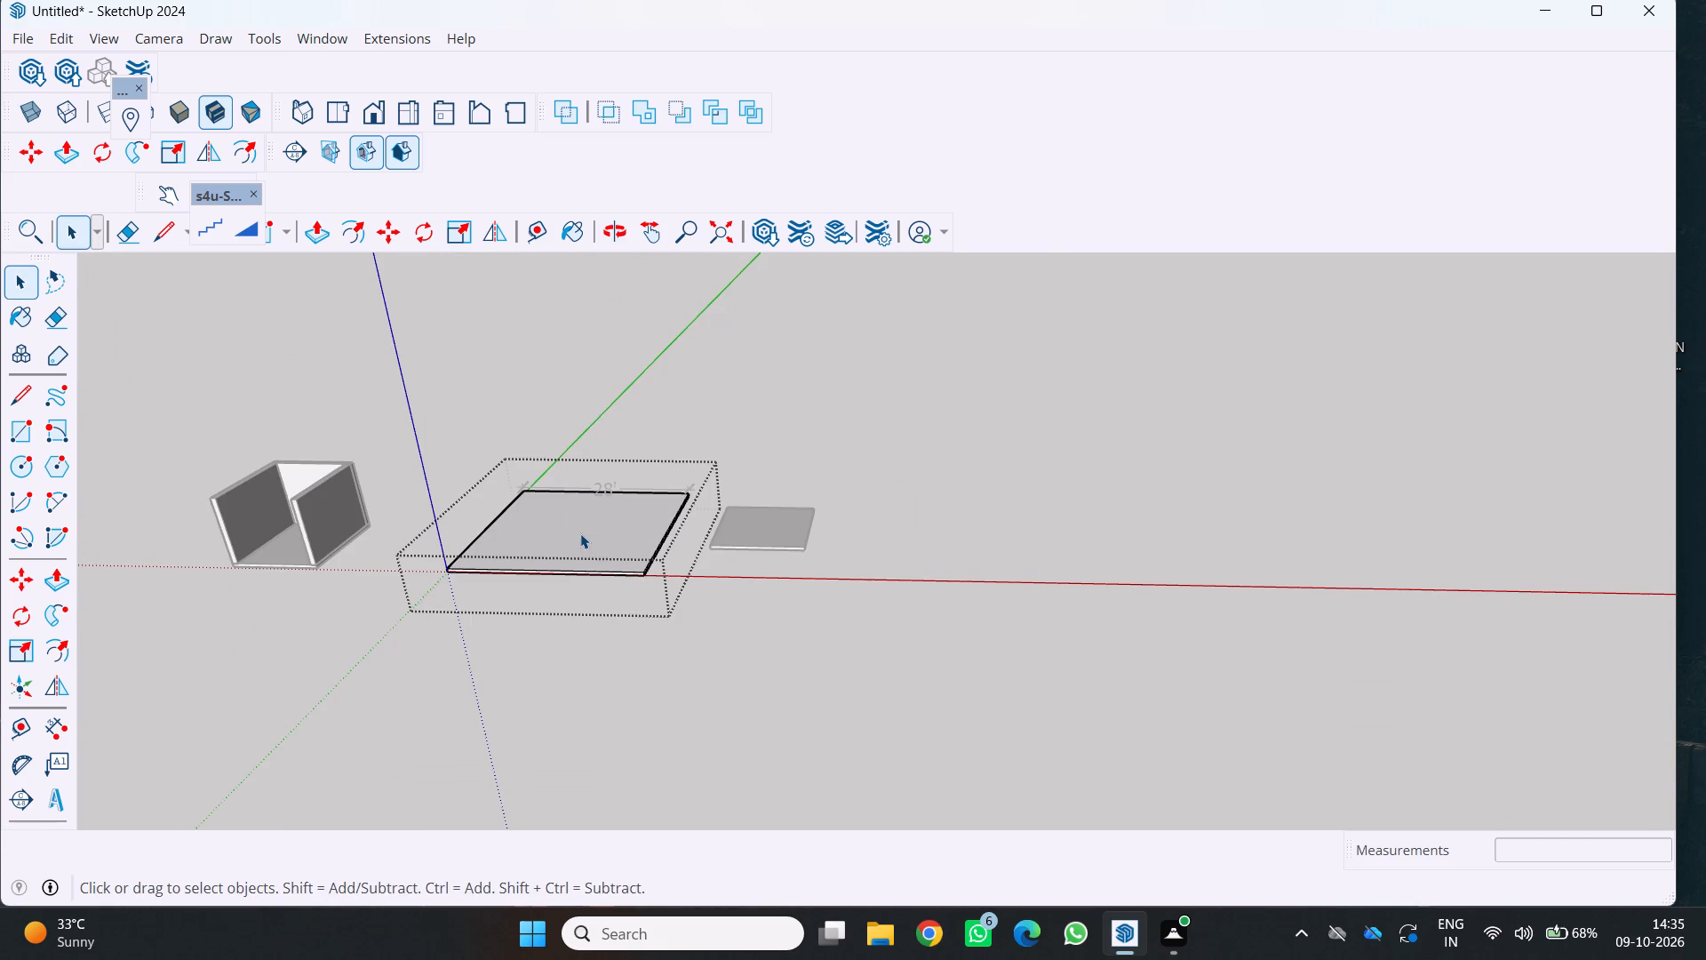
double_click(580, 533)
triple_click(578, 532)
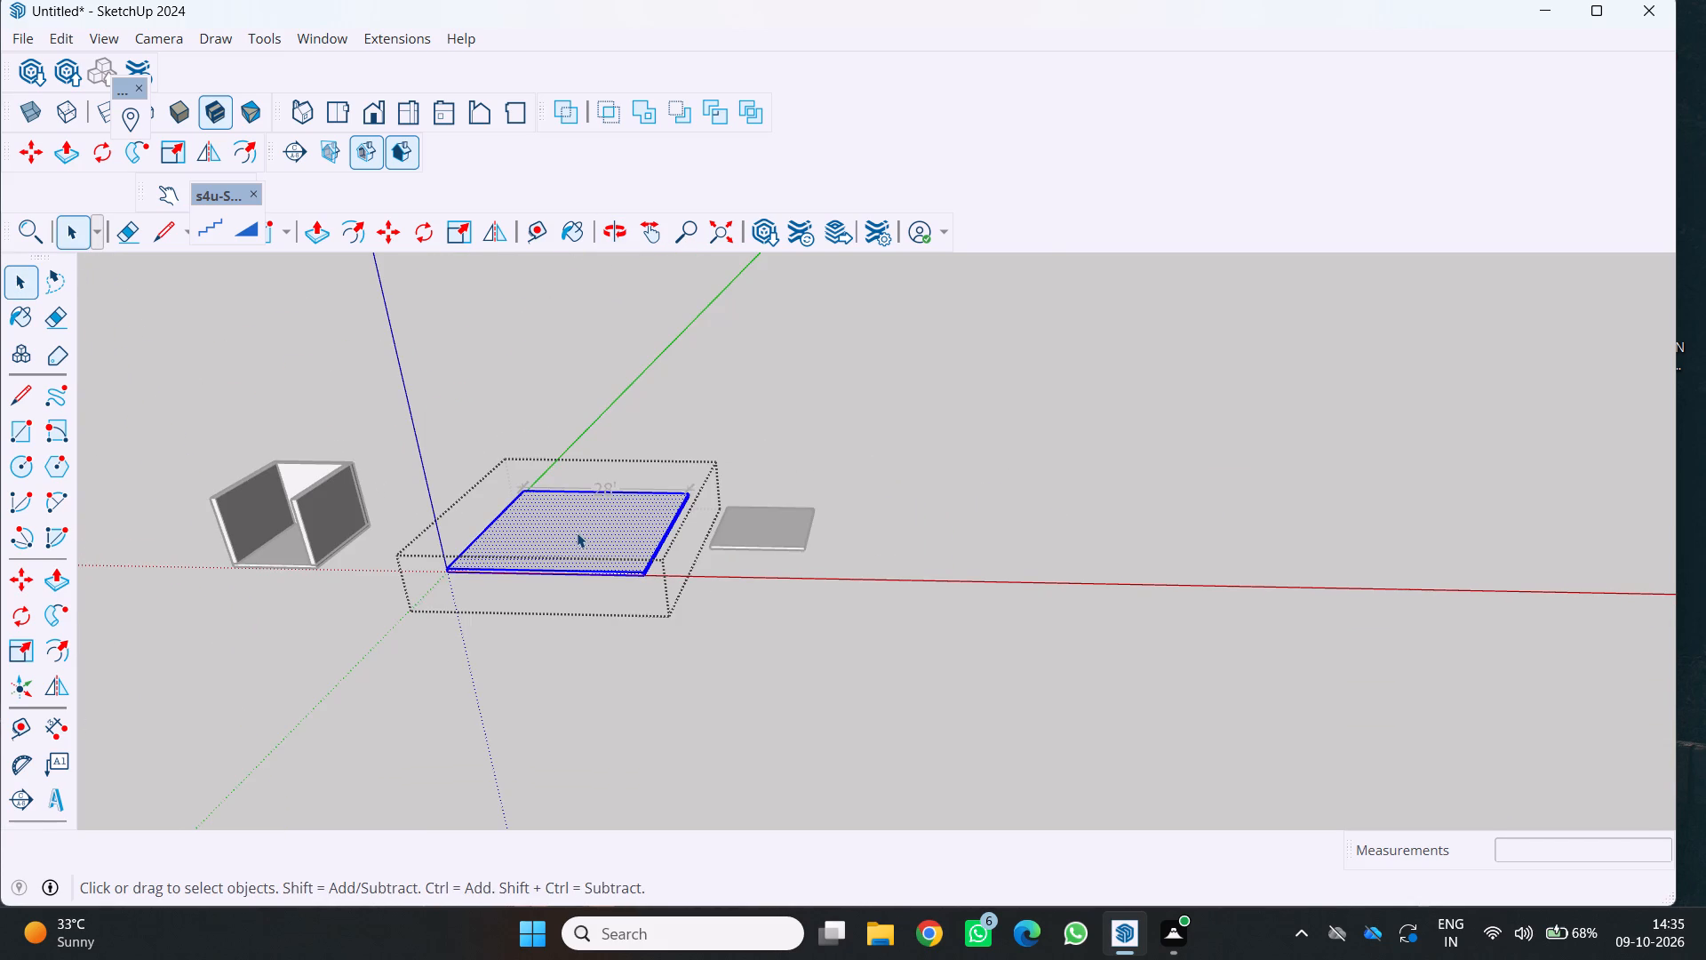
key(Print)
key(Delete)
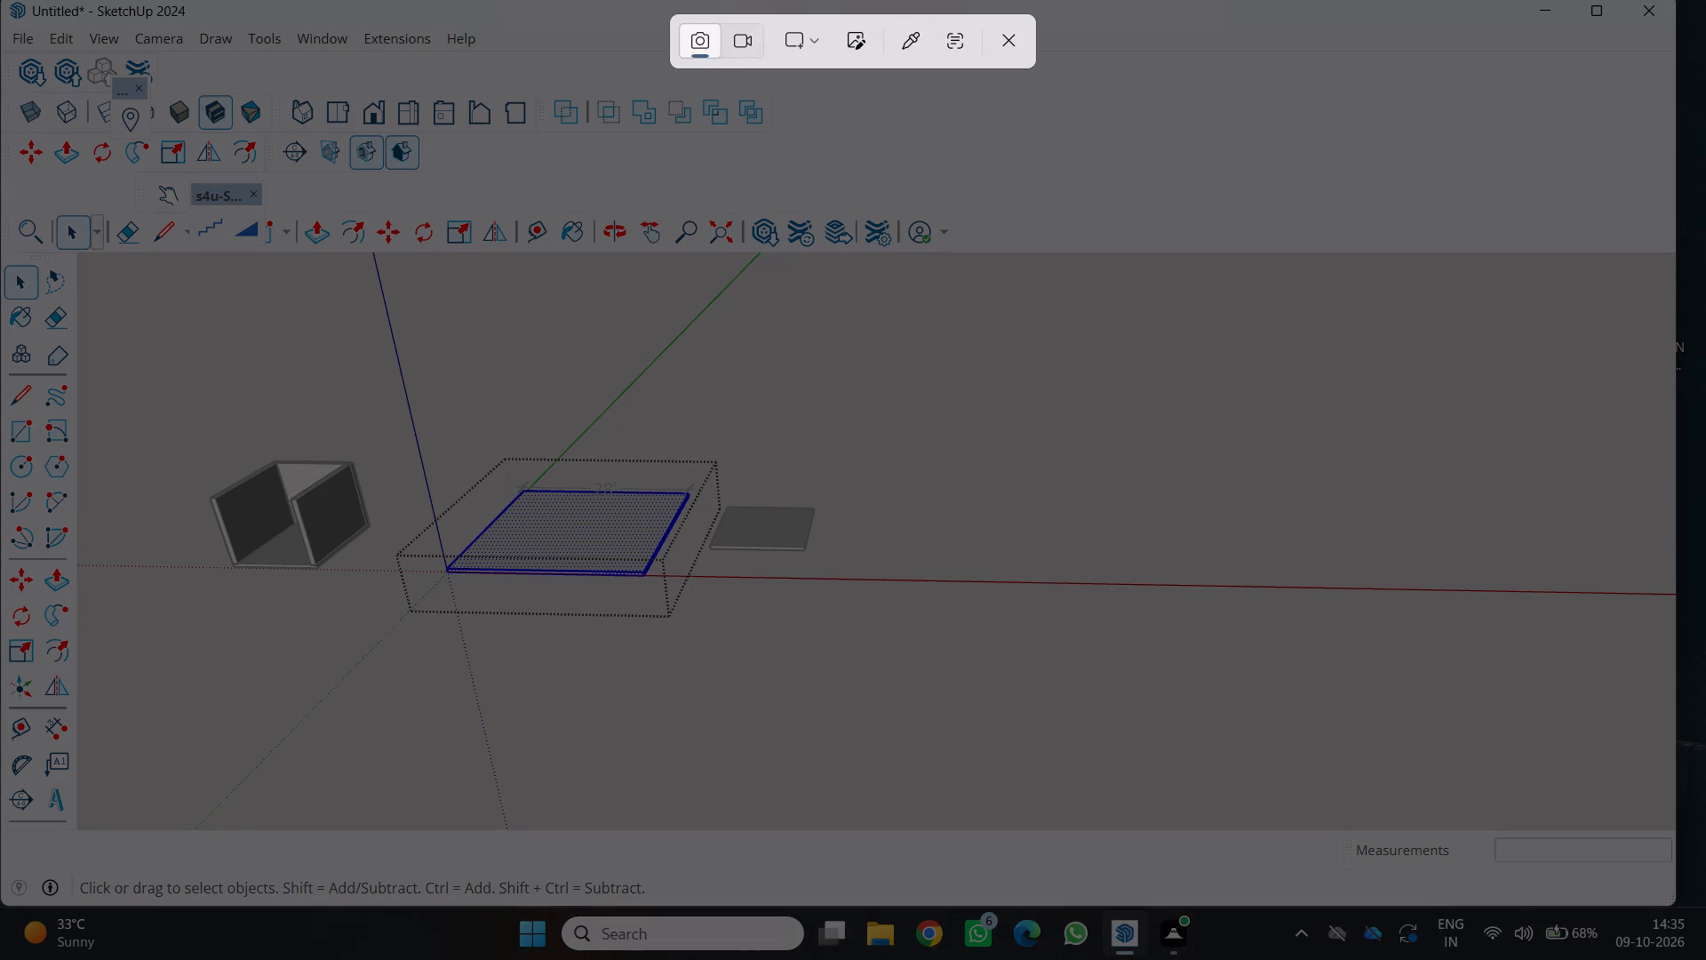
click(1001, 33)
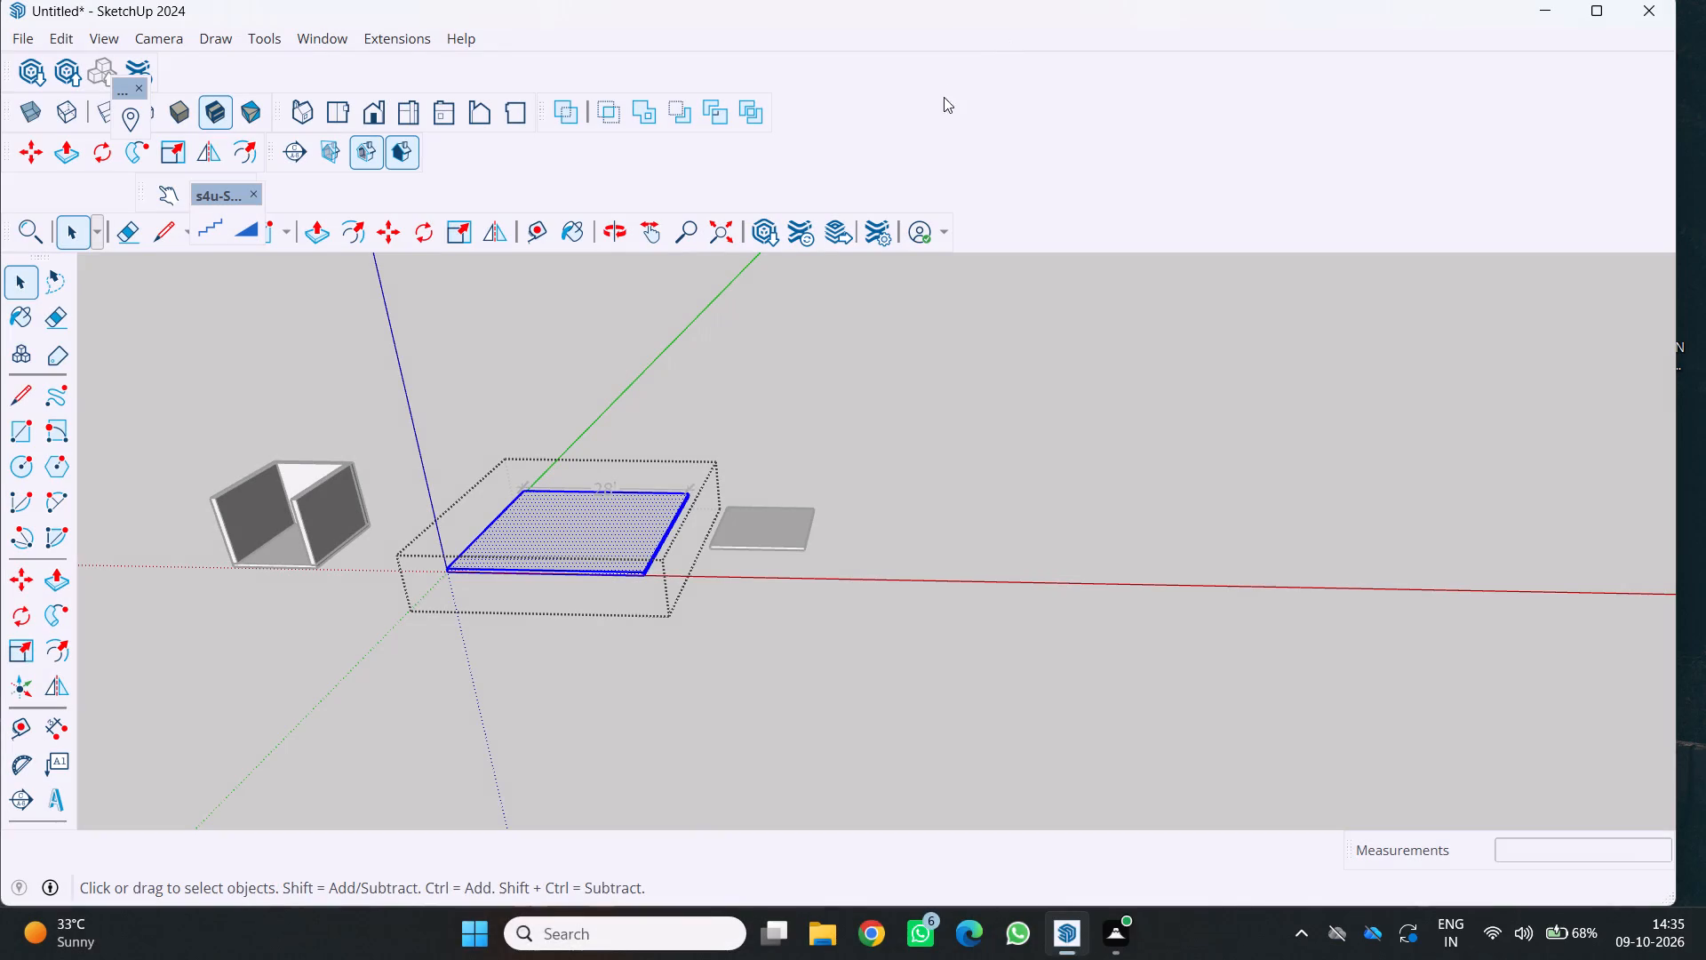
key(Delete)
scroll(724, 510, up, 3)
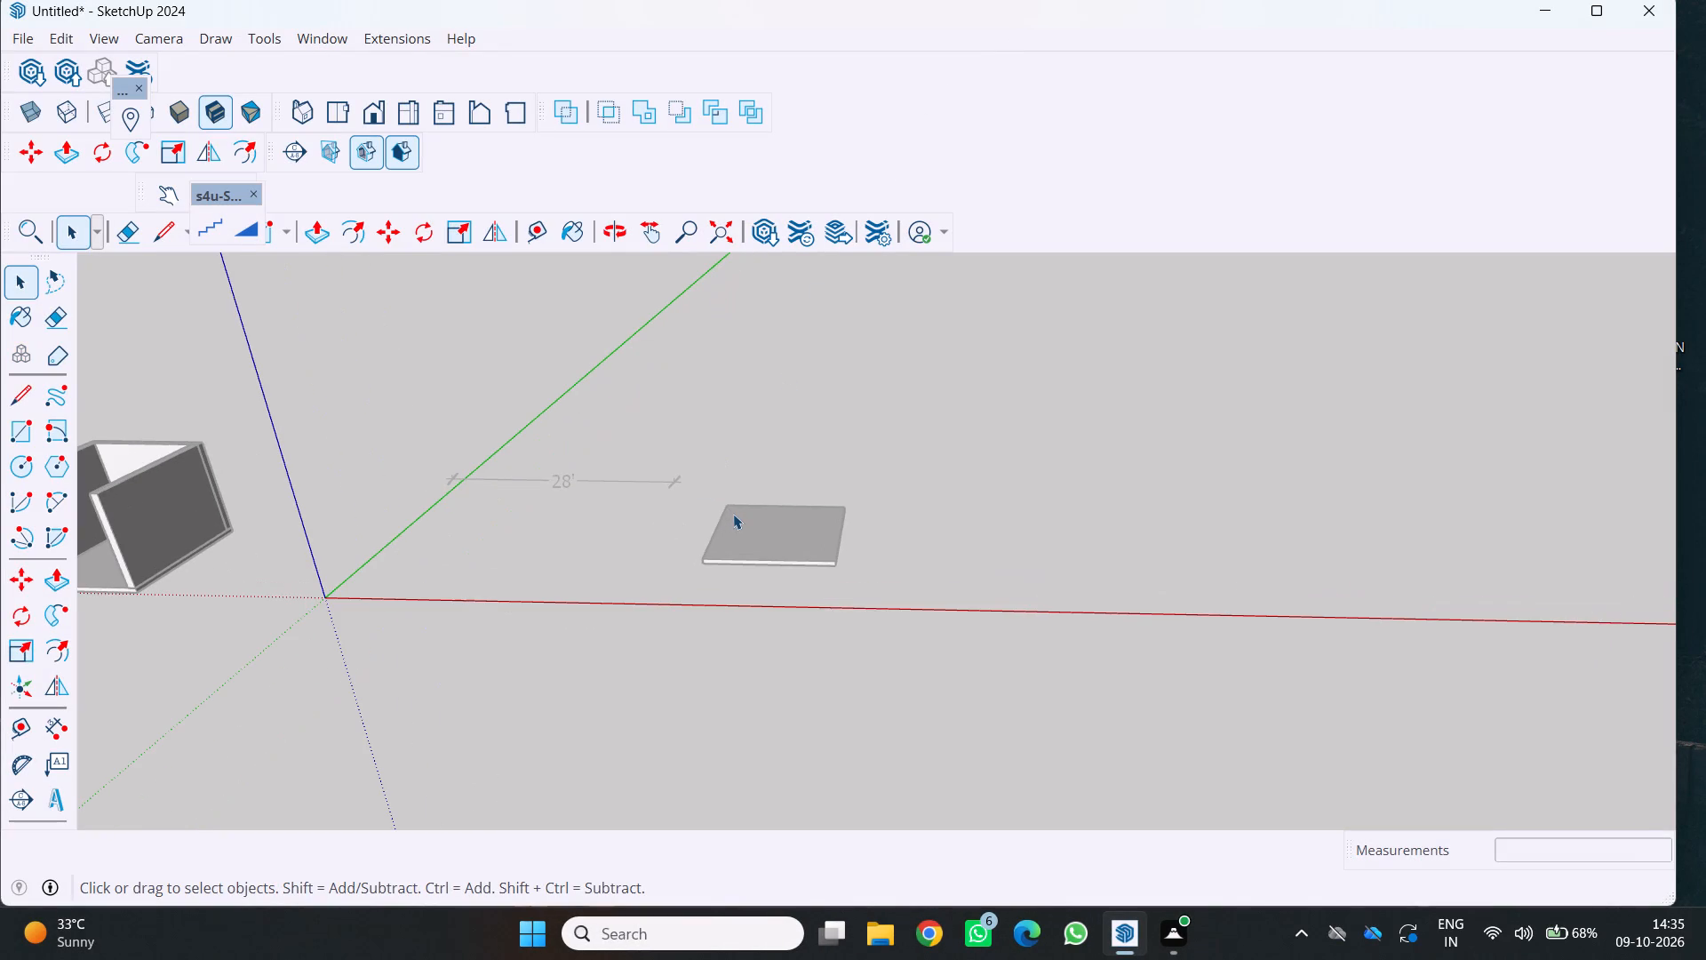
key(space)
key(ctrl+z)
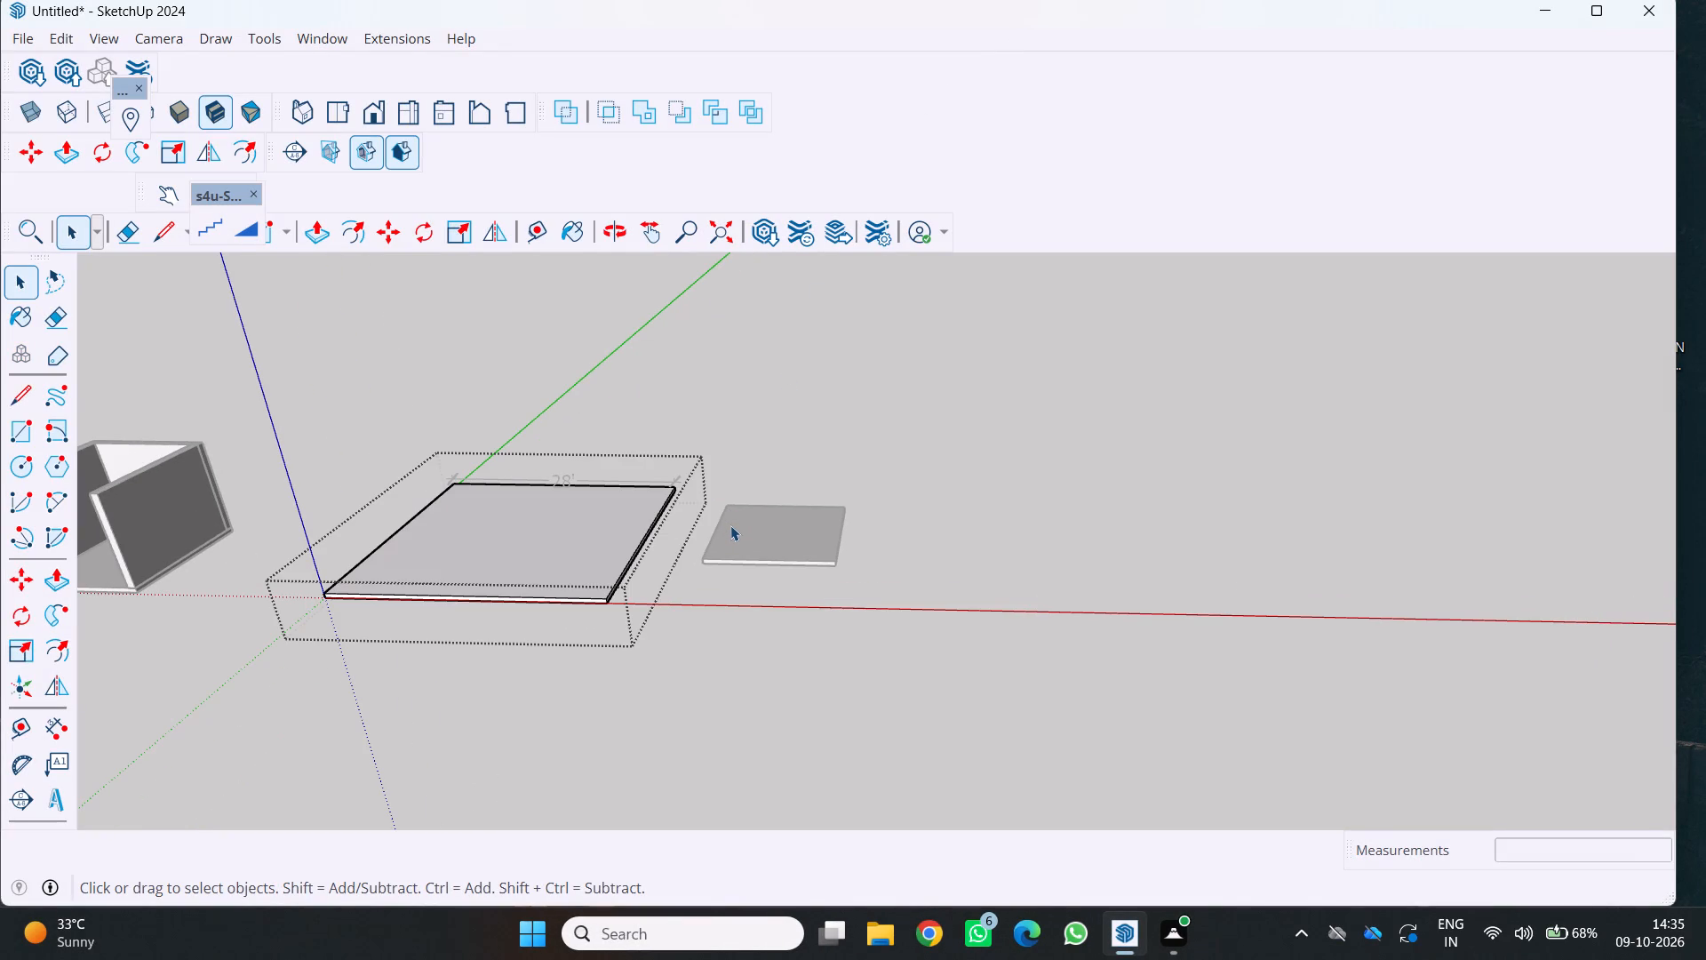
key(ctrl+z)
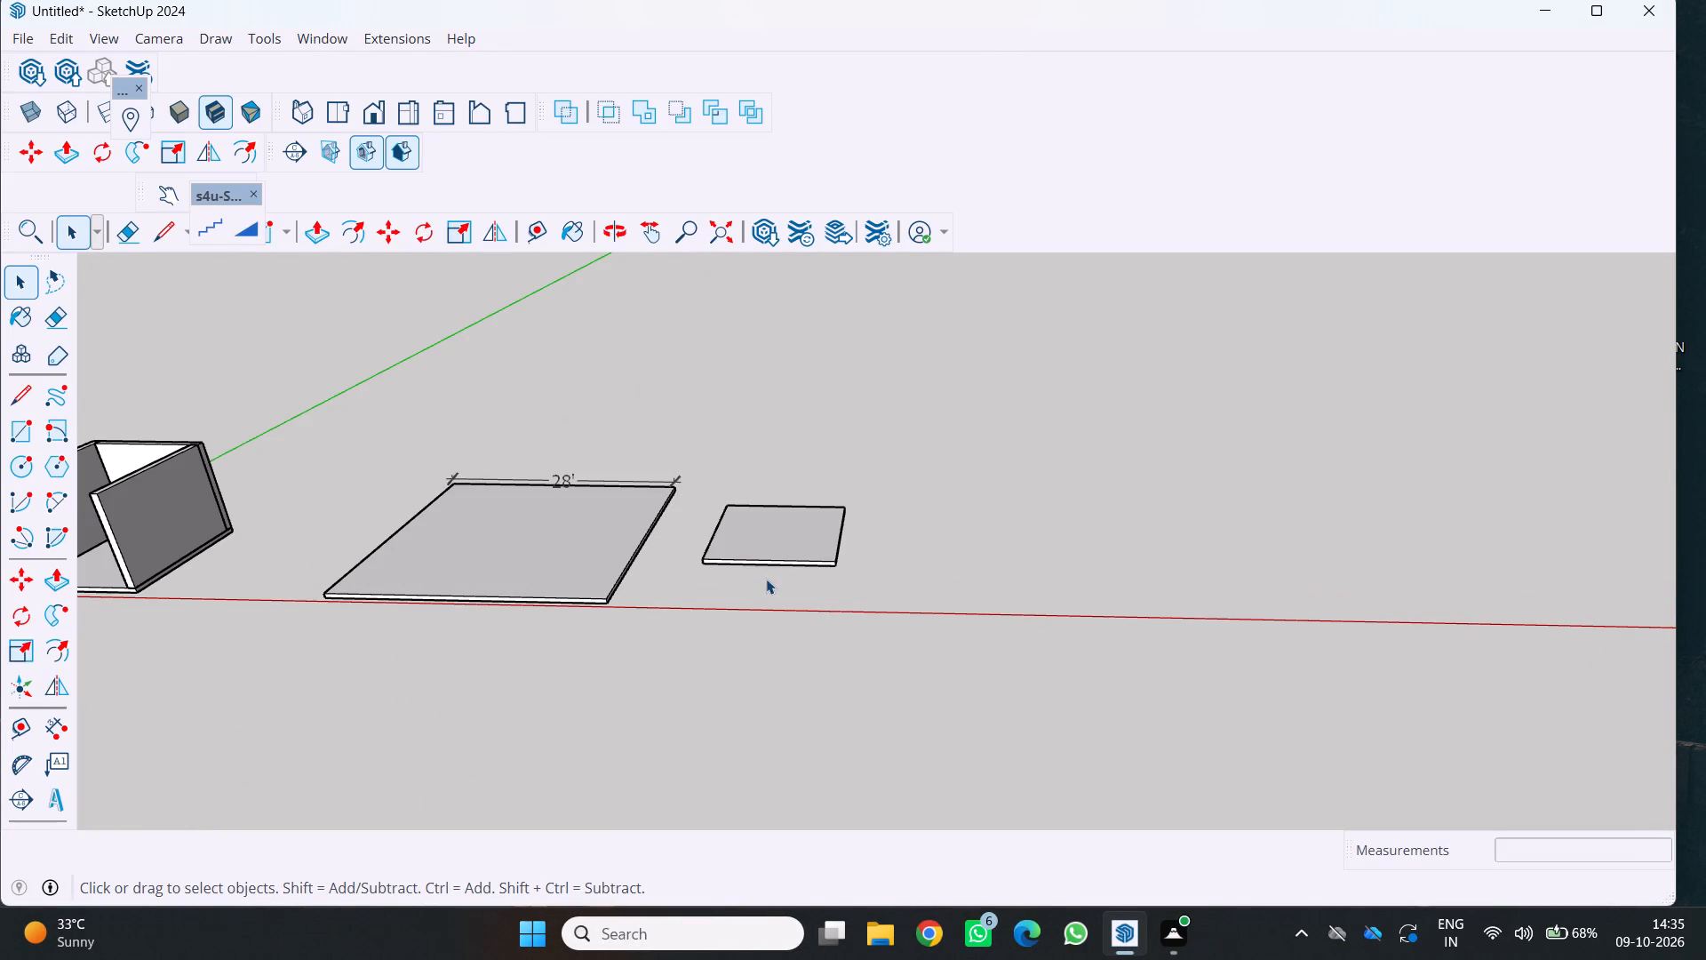
Open the small slab's group, select all its connected geometry, and make it a group nested inside.
triple_click(754, 539)
right_click(755, 538)
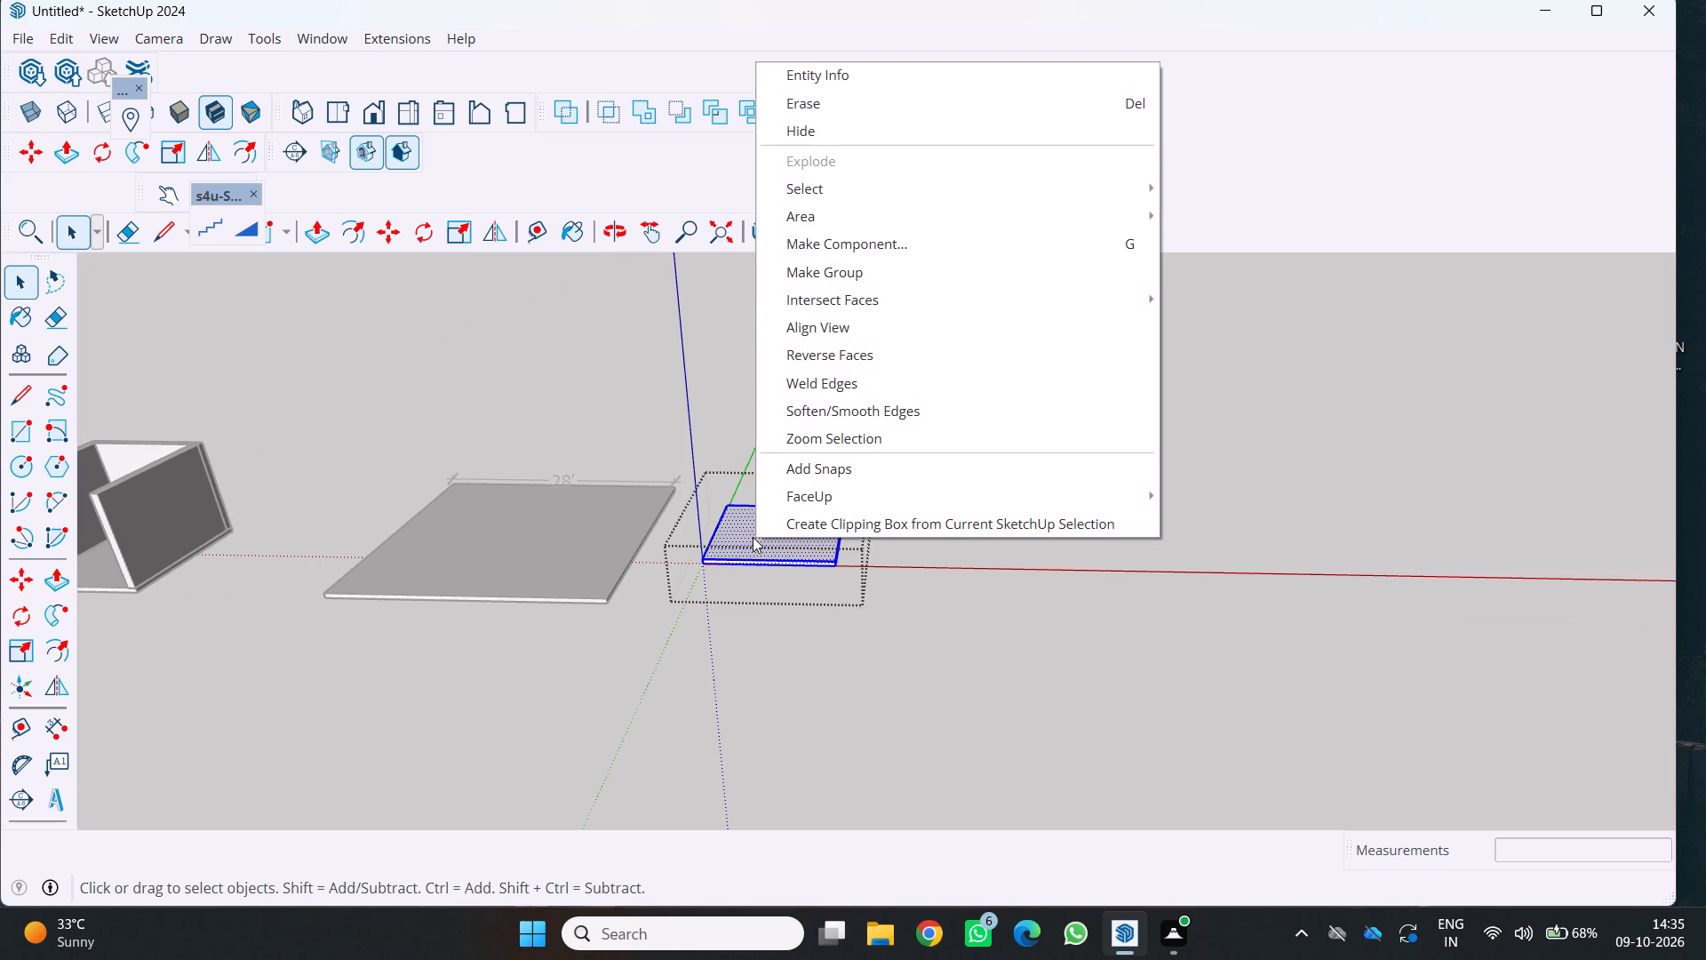
click(809, 268)
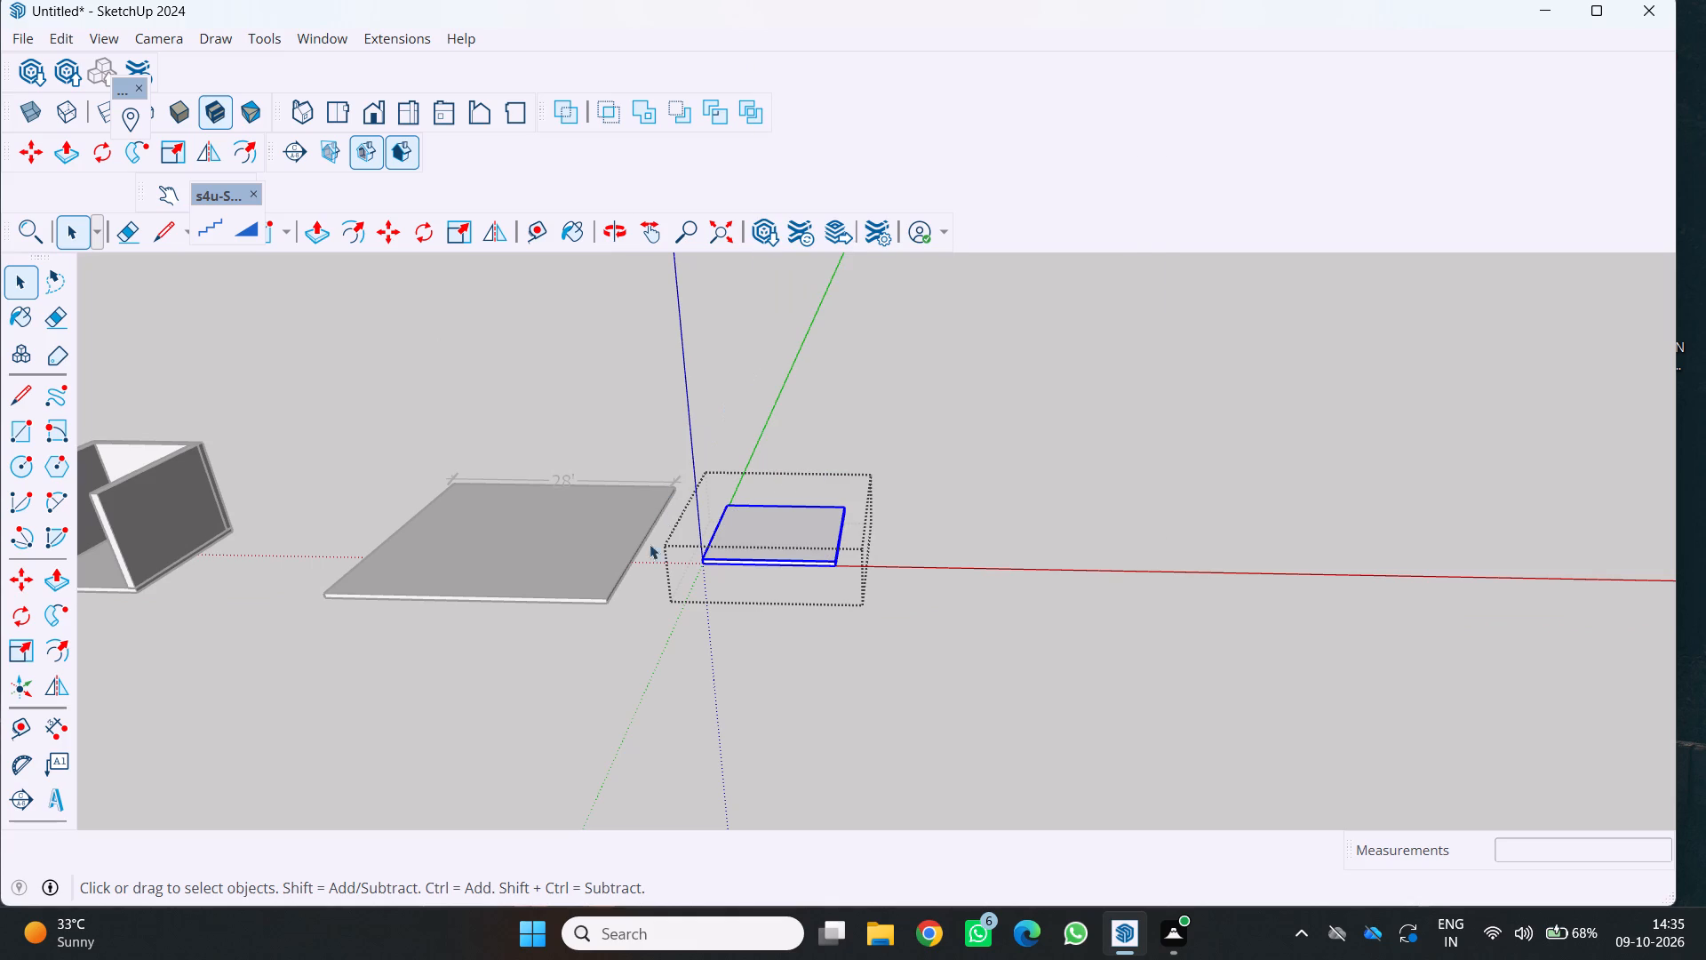
Leave the small slab's group, then open the large 28' slab's group and delete the slab's faces and edges.
key(space)
click(716, 627)
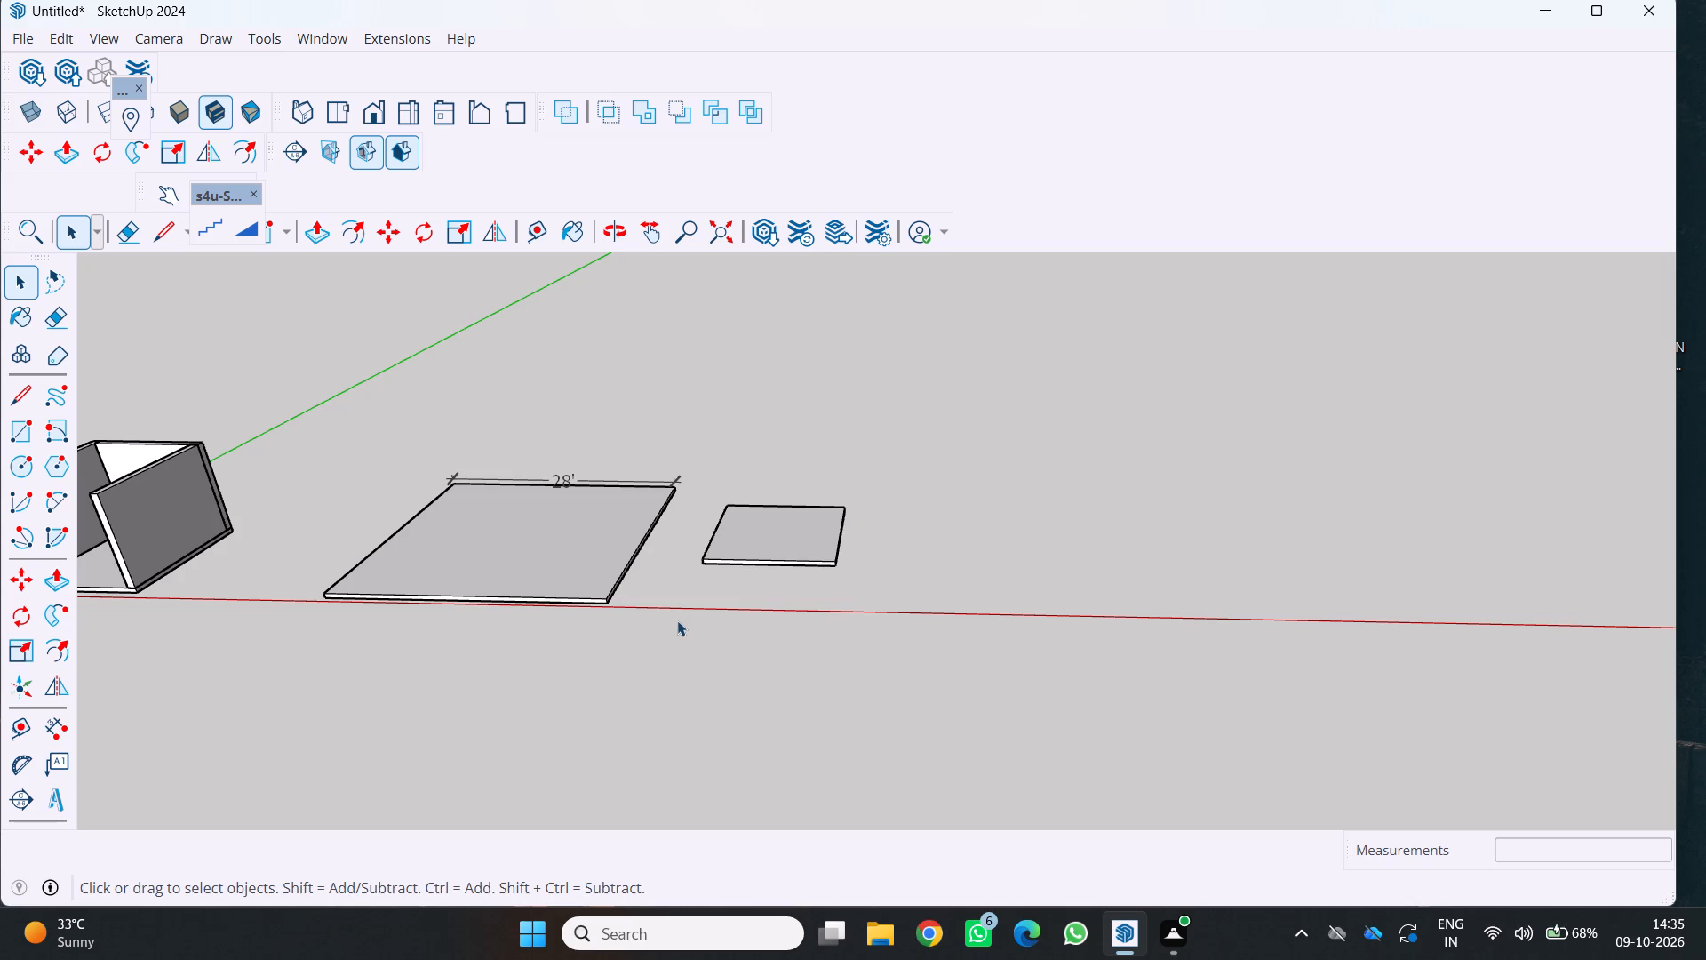
middle_drag(784, 566, 777, 656)
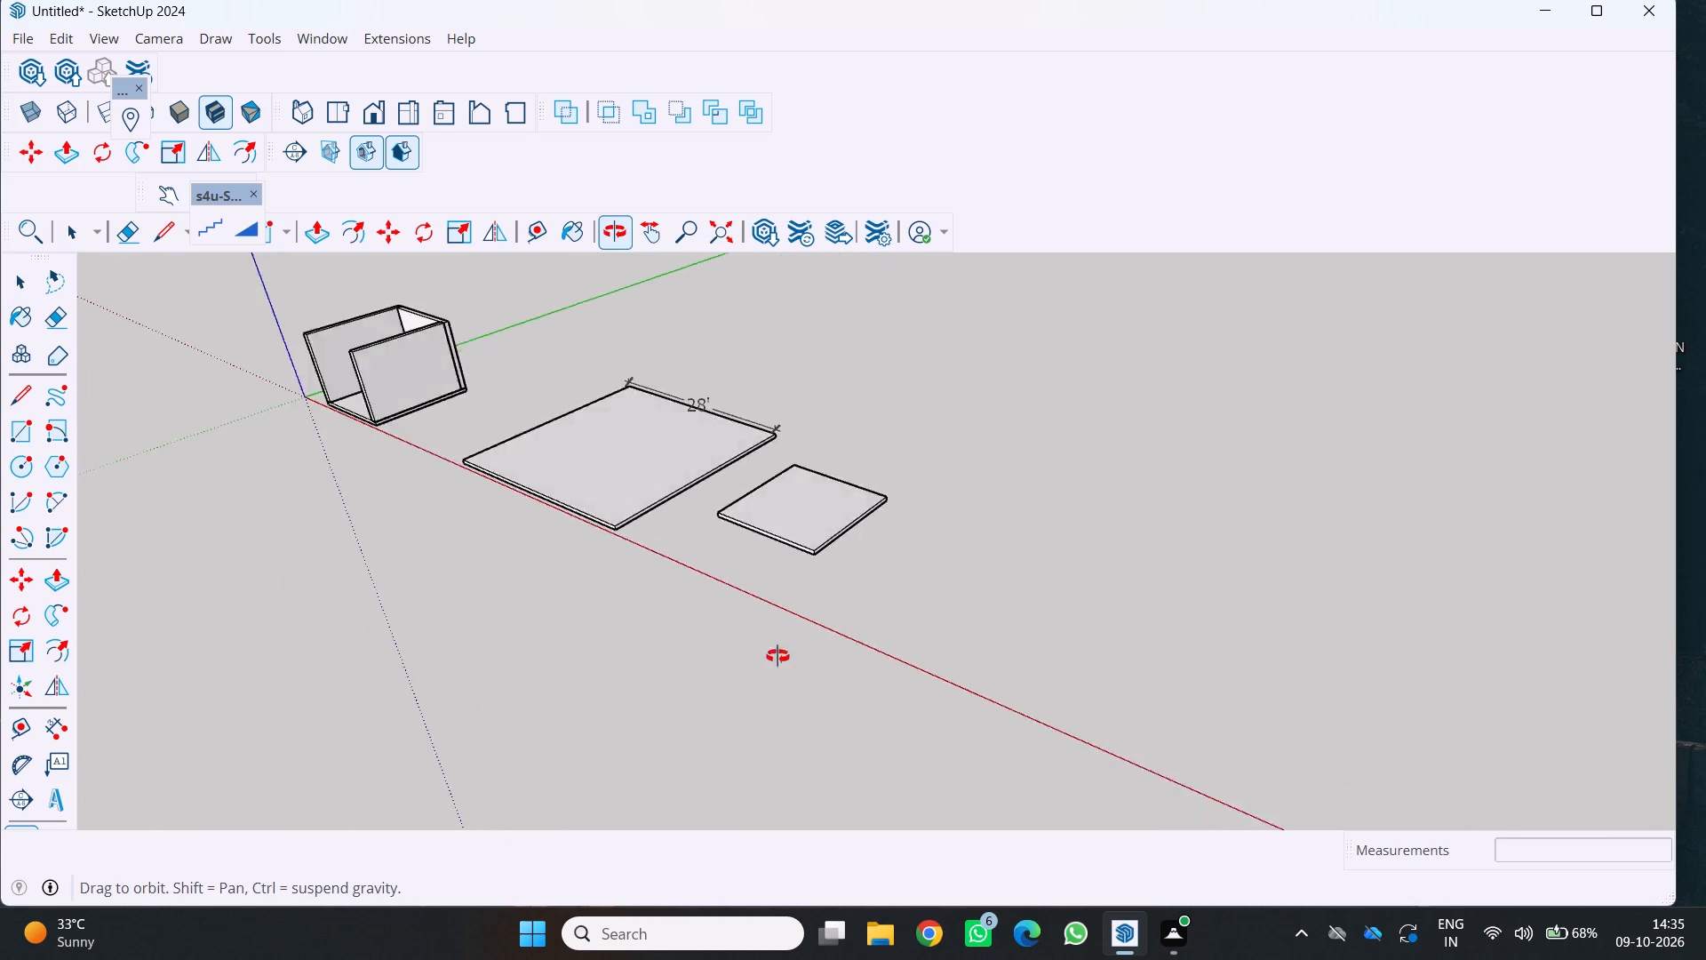
middle_drag(777, 656, 1039, 655)
double_click(465, 741)
double_click(461, 740)
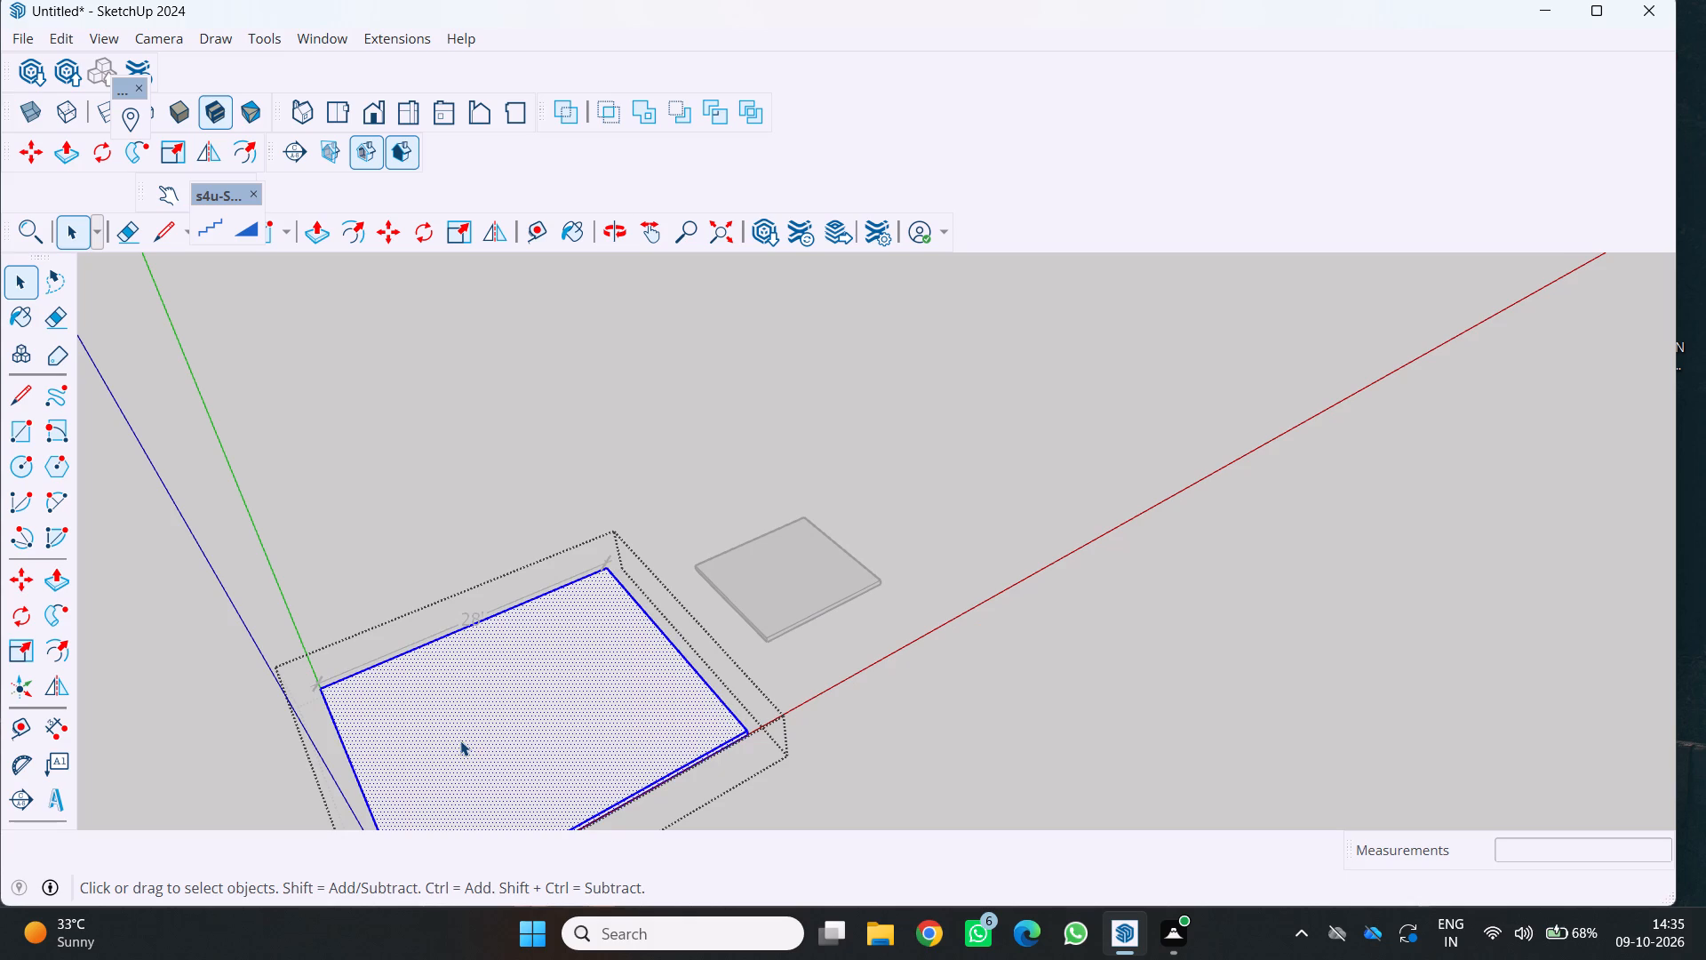
key(Delete)
middle_drag(450, 736, 139, 604)
key(space)
click(559, 580)
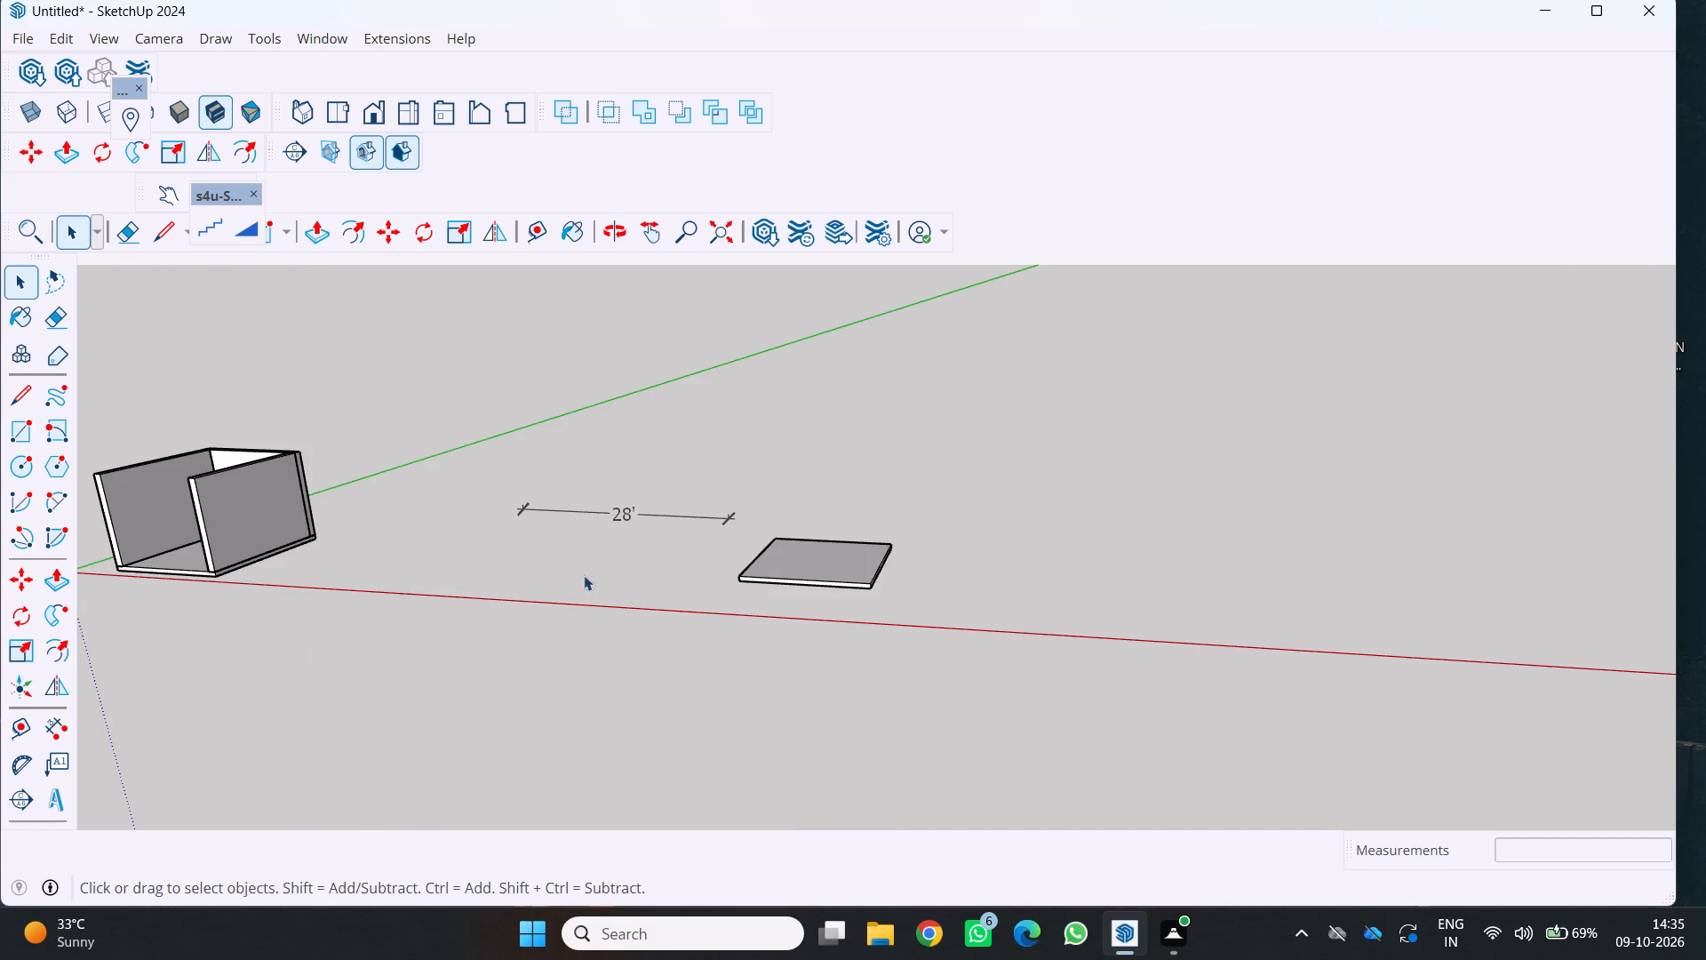
Draw a 9" wide rectangle along one full 14' edge of the small slab's top face as a wall base.
scroll(793, 543, up, 3)
scroll(776, 468, up, 2)
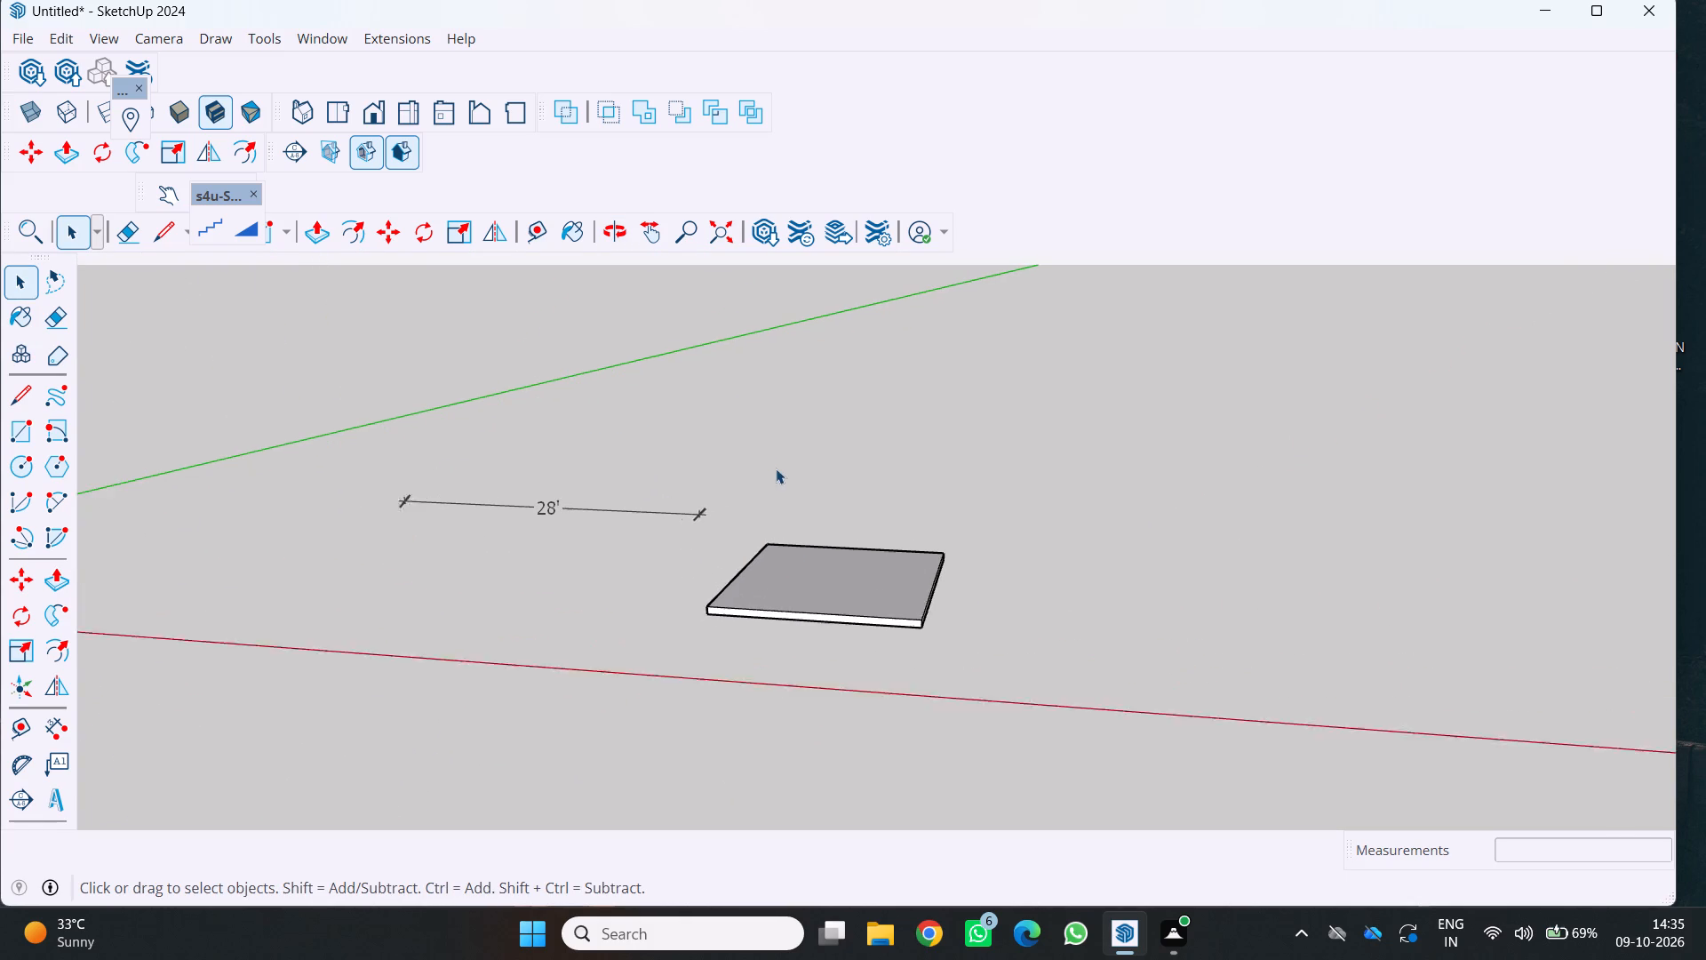
scroll(776, 468, up, 3)
middle_drag(674, 541, 672, 654)
scroll(674, 541, up, 1)
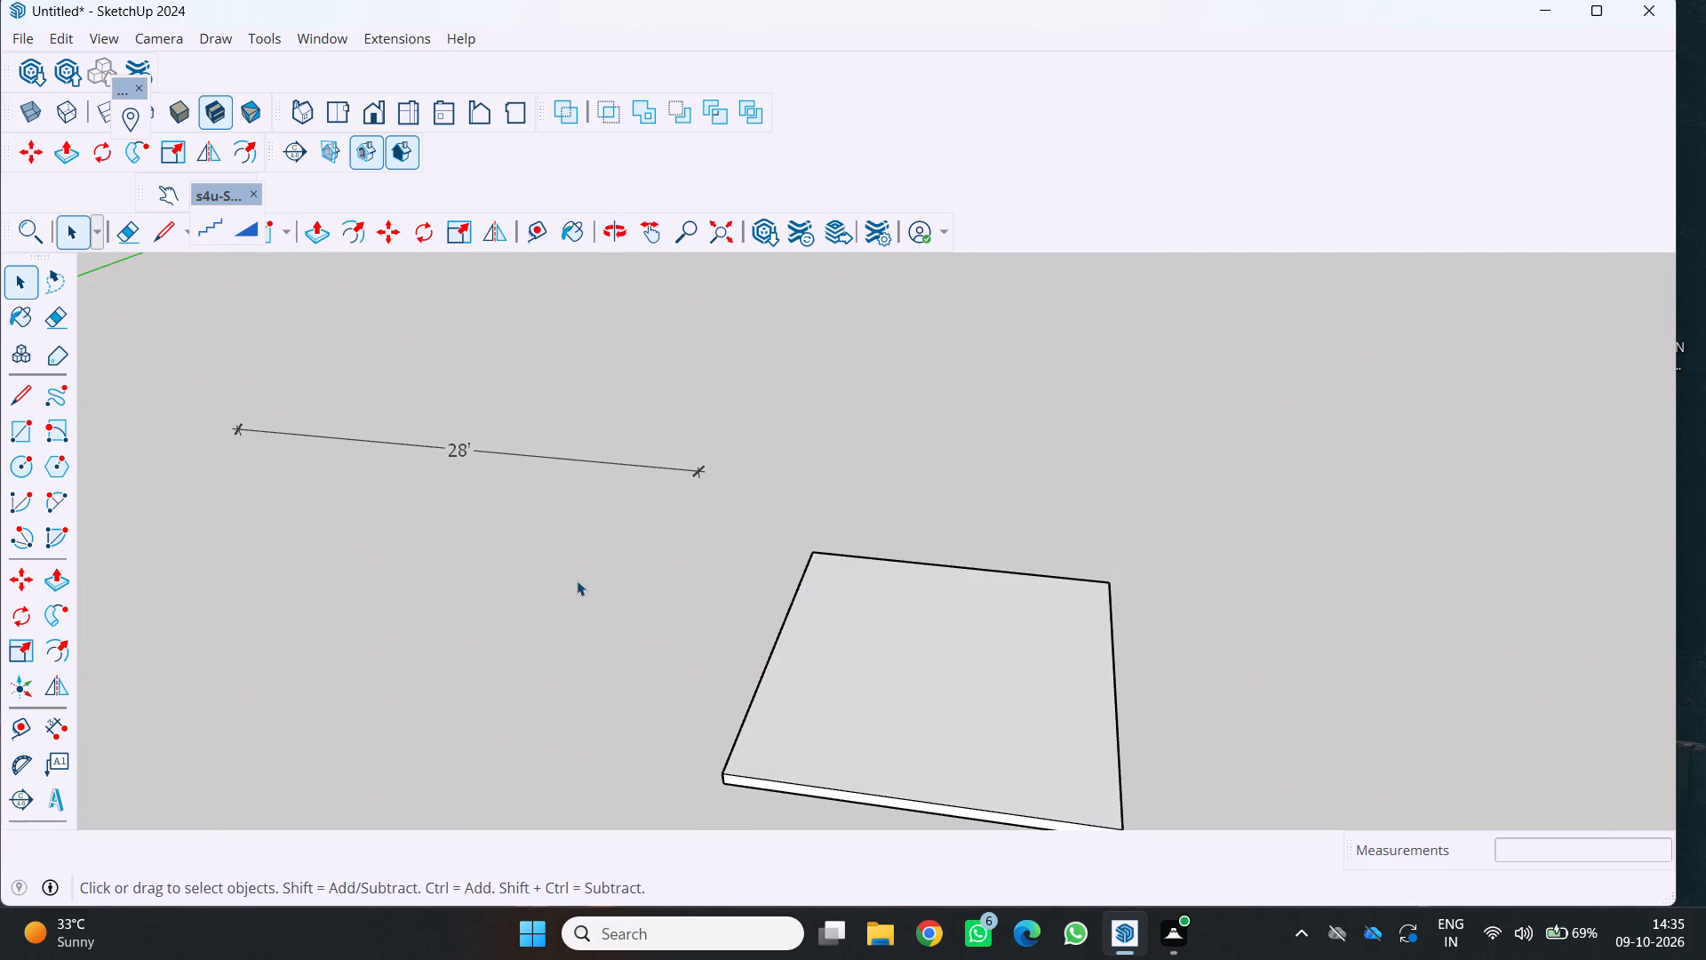
key(r)
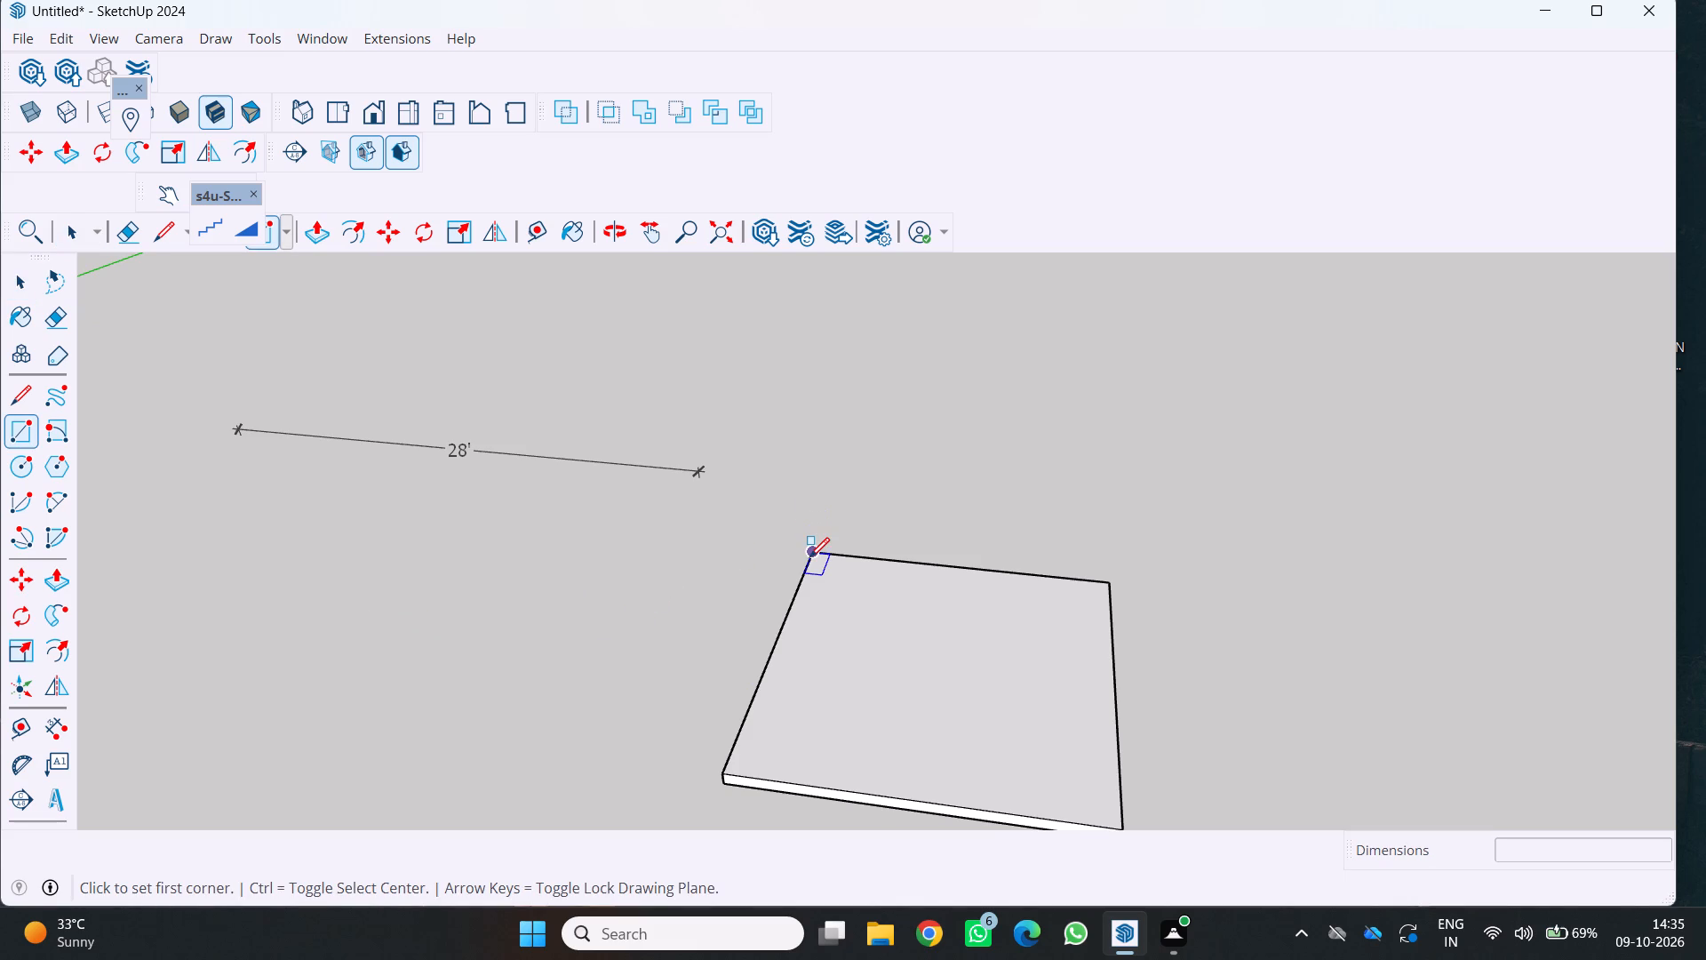
click(809, 557)
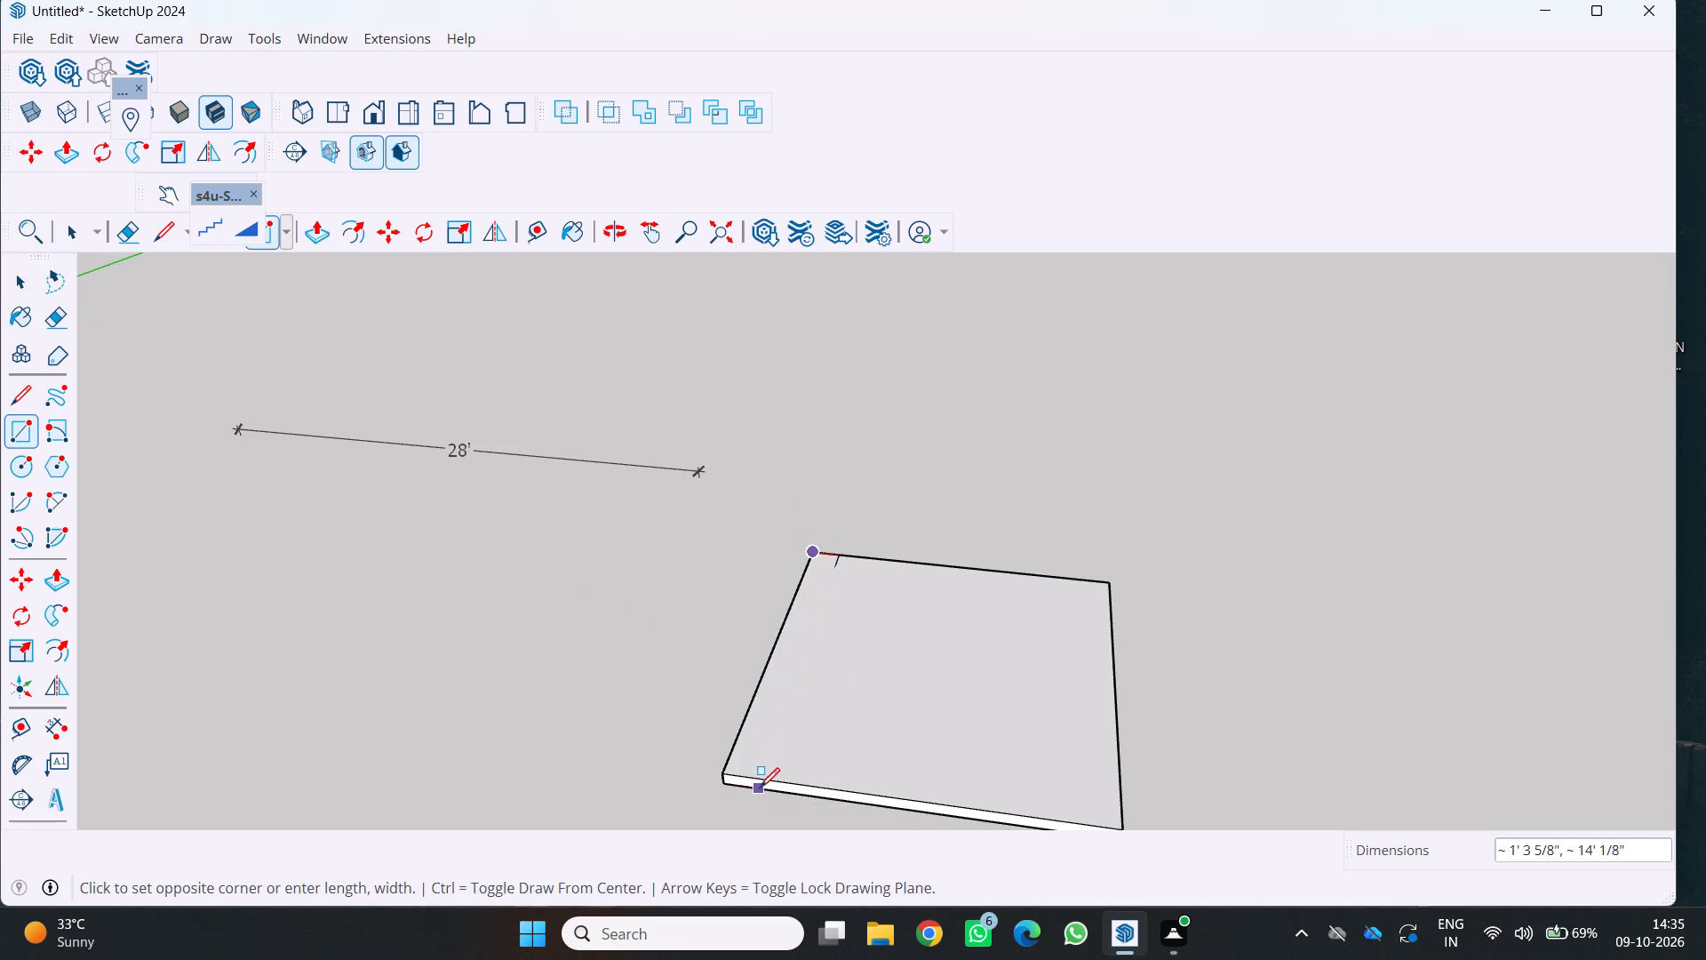
click(762, 779)
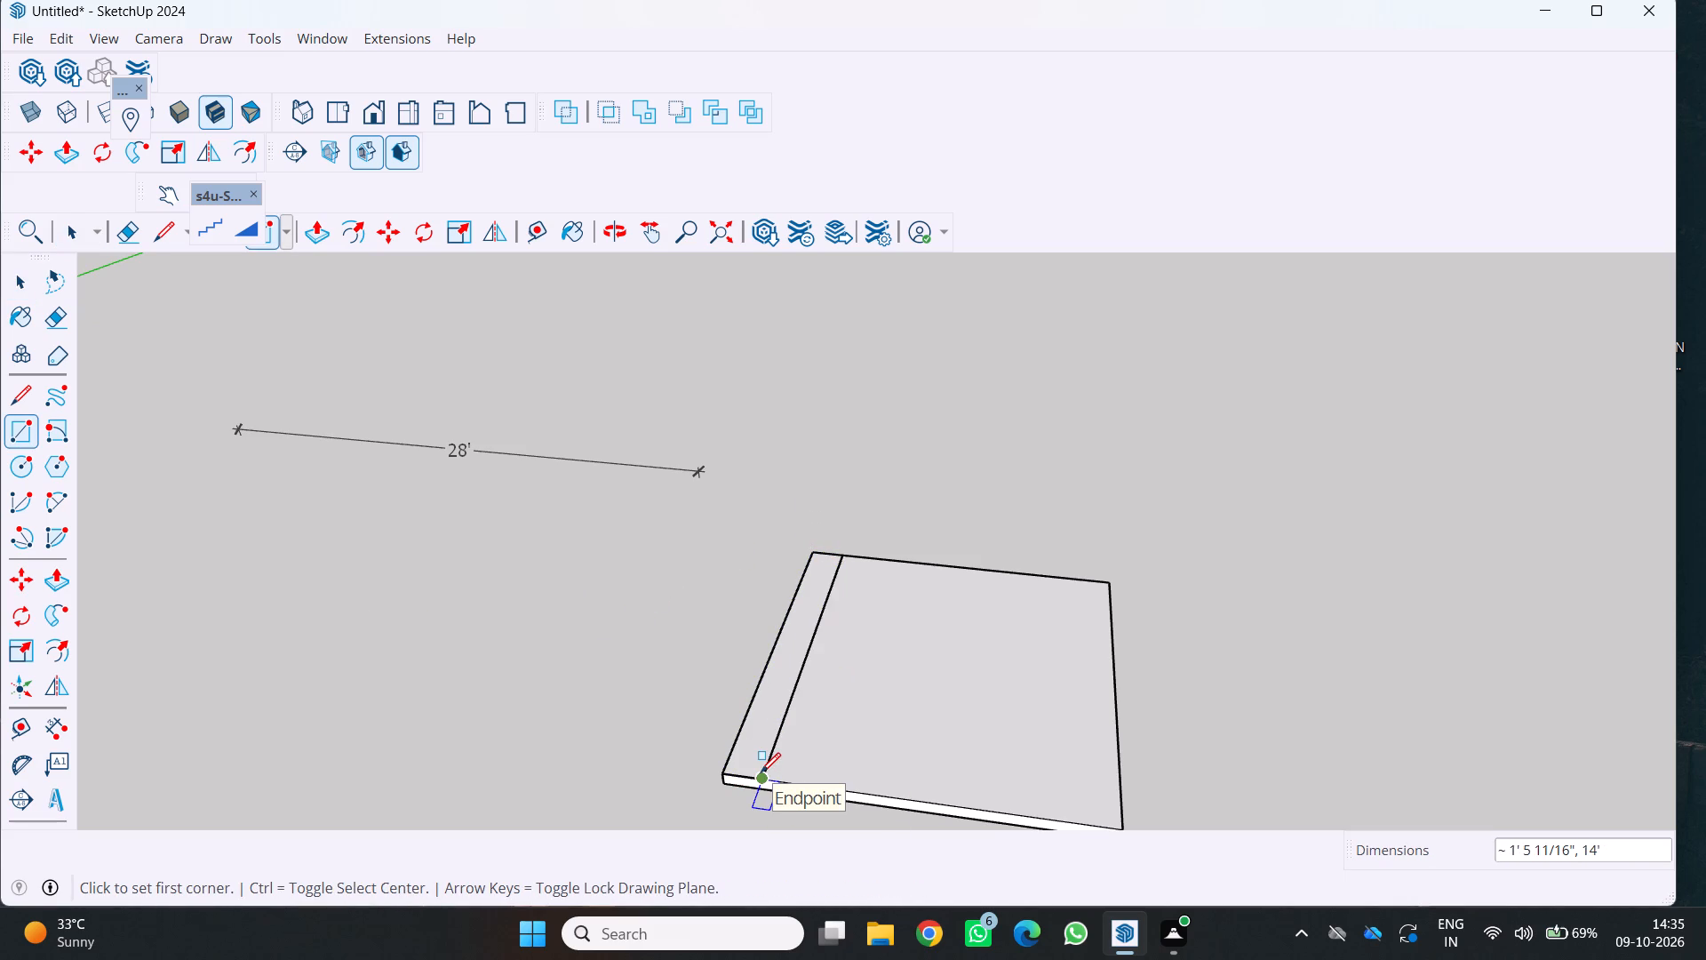
key(9)
key(Return)
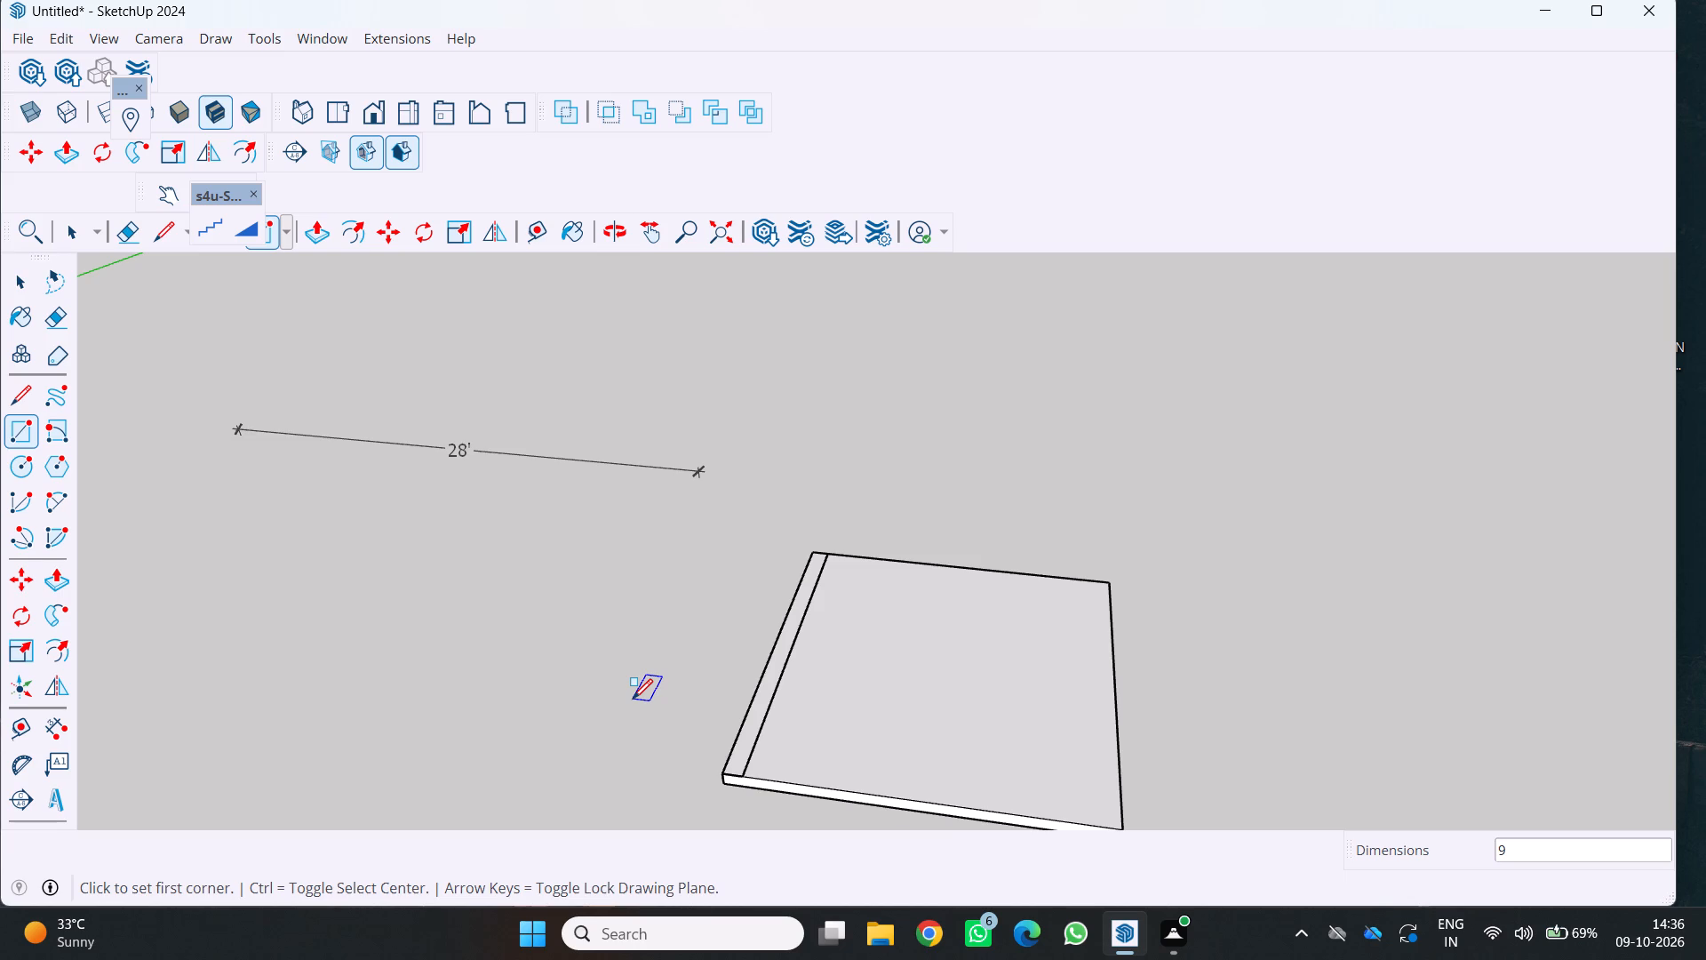
Extrude the 9" strip on the small slab upward 10' with Push/Pull to form a wall.
key(p)
scroll(633, 699, down, 1)
scroll(688, 686, up, 3)
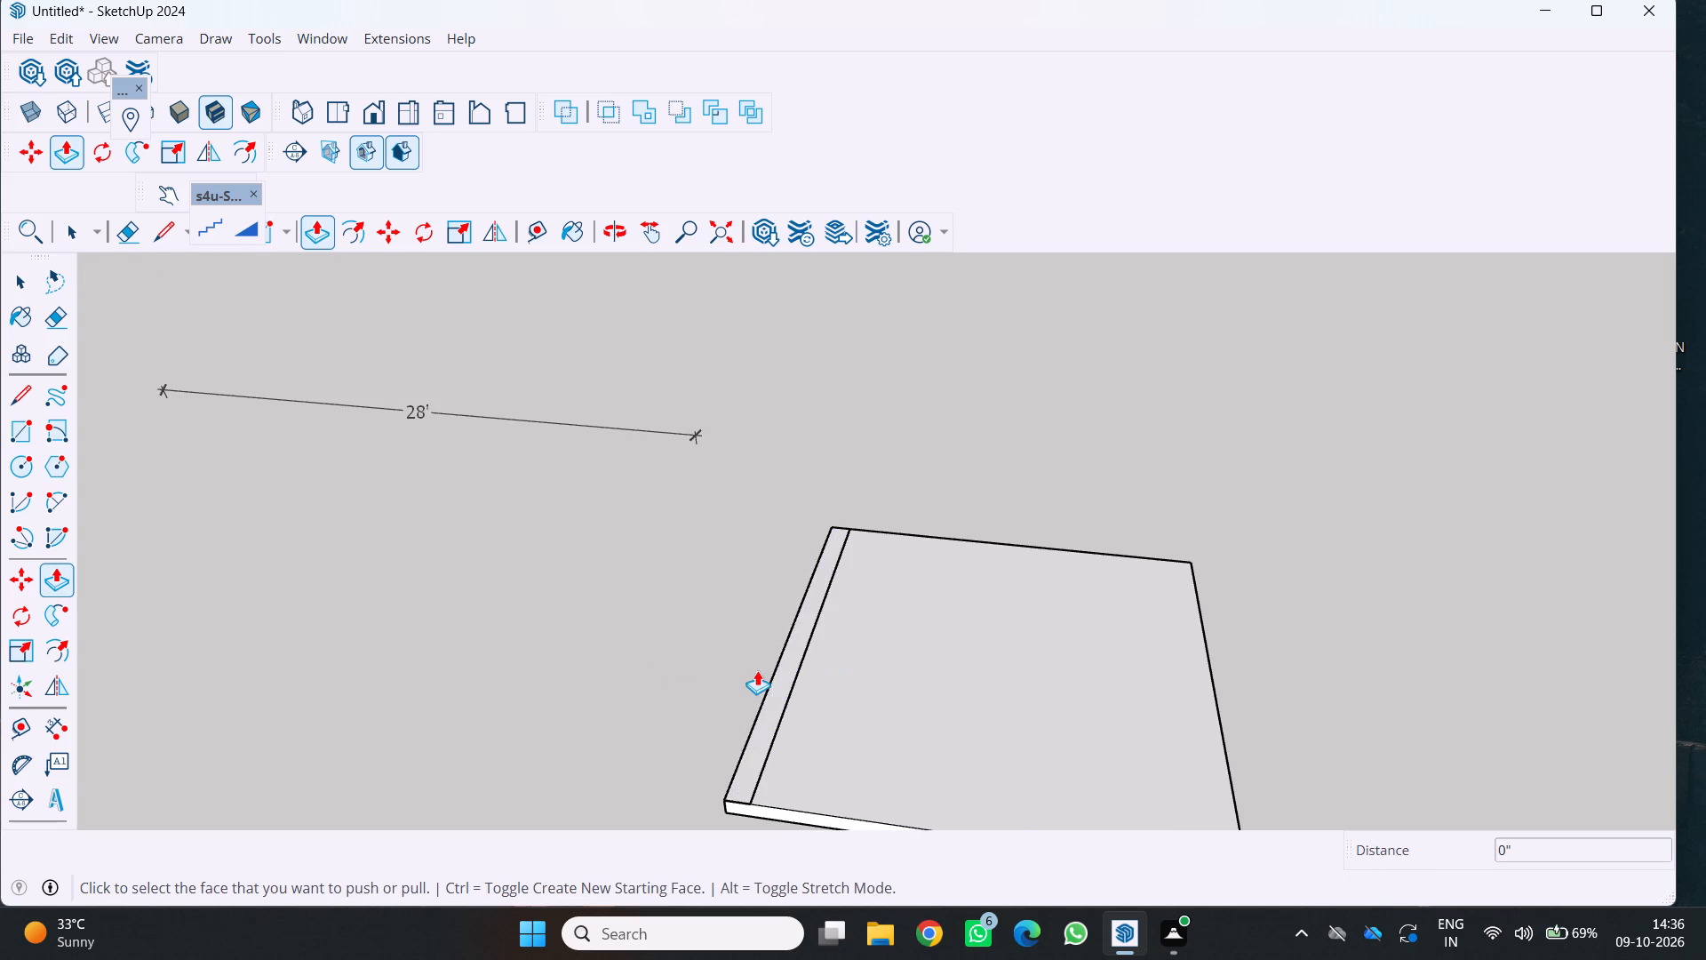
click(776, 696)
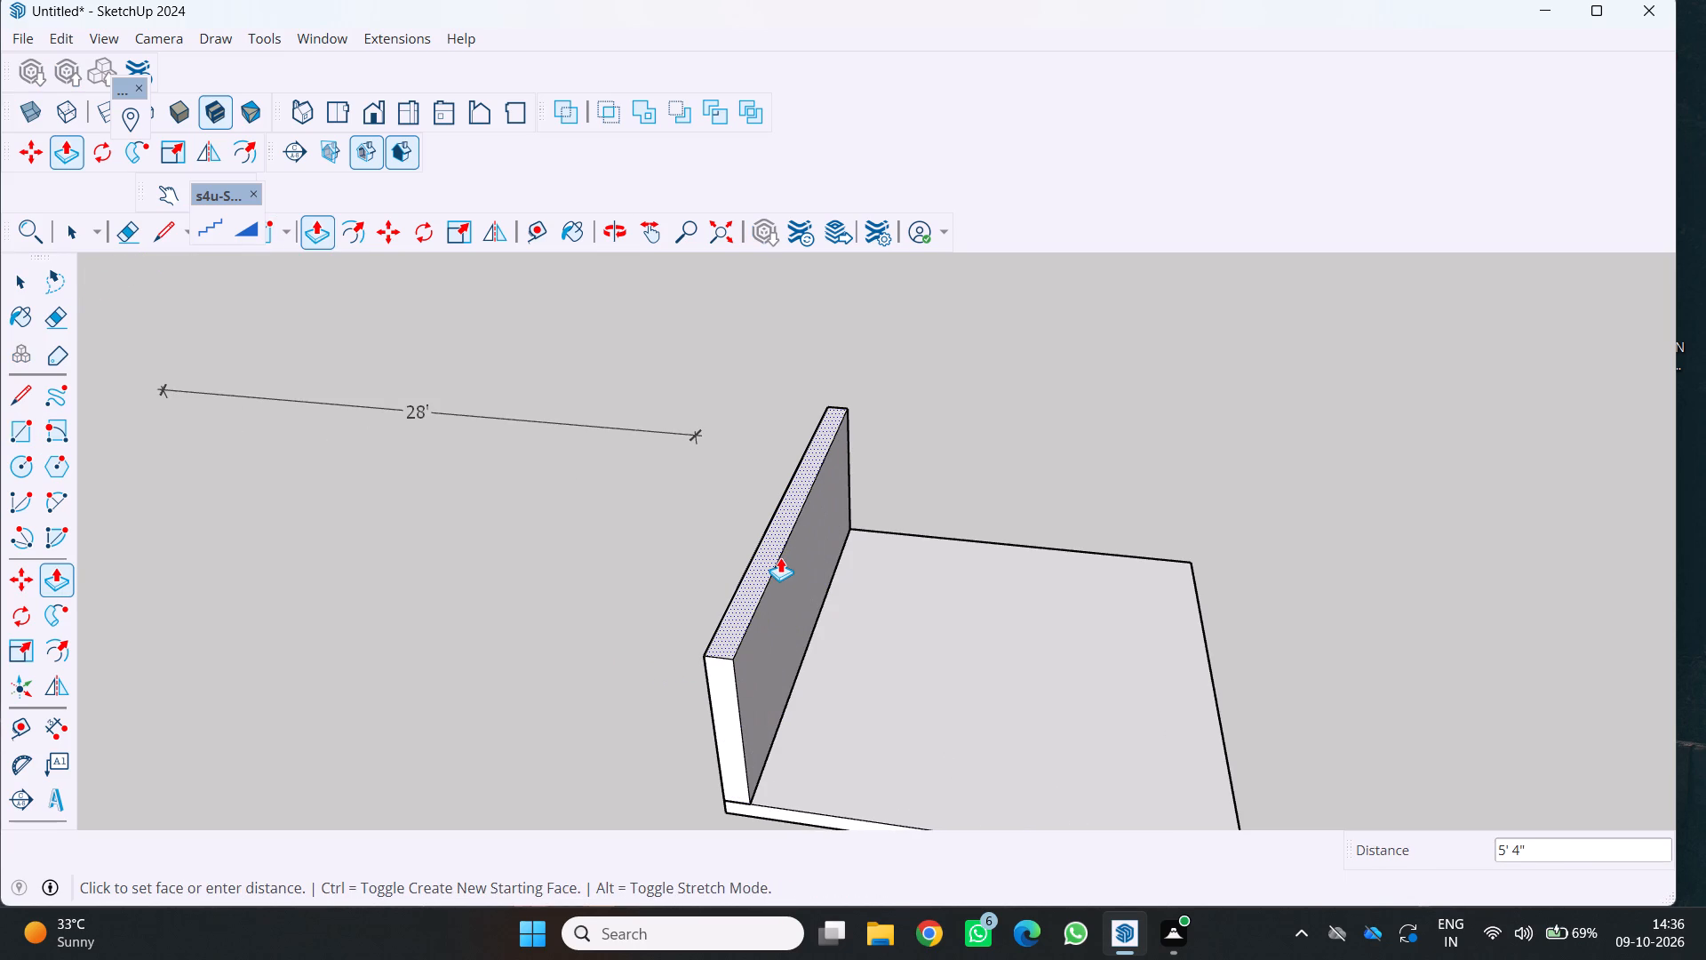
text(10')
key(Return)
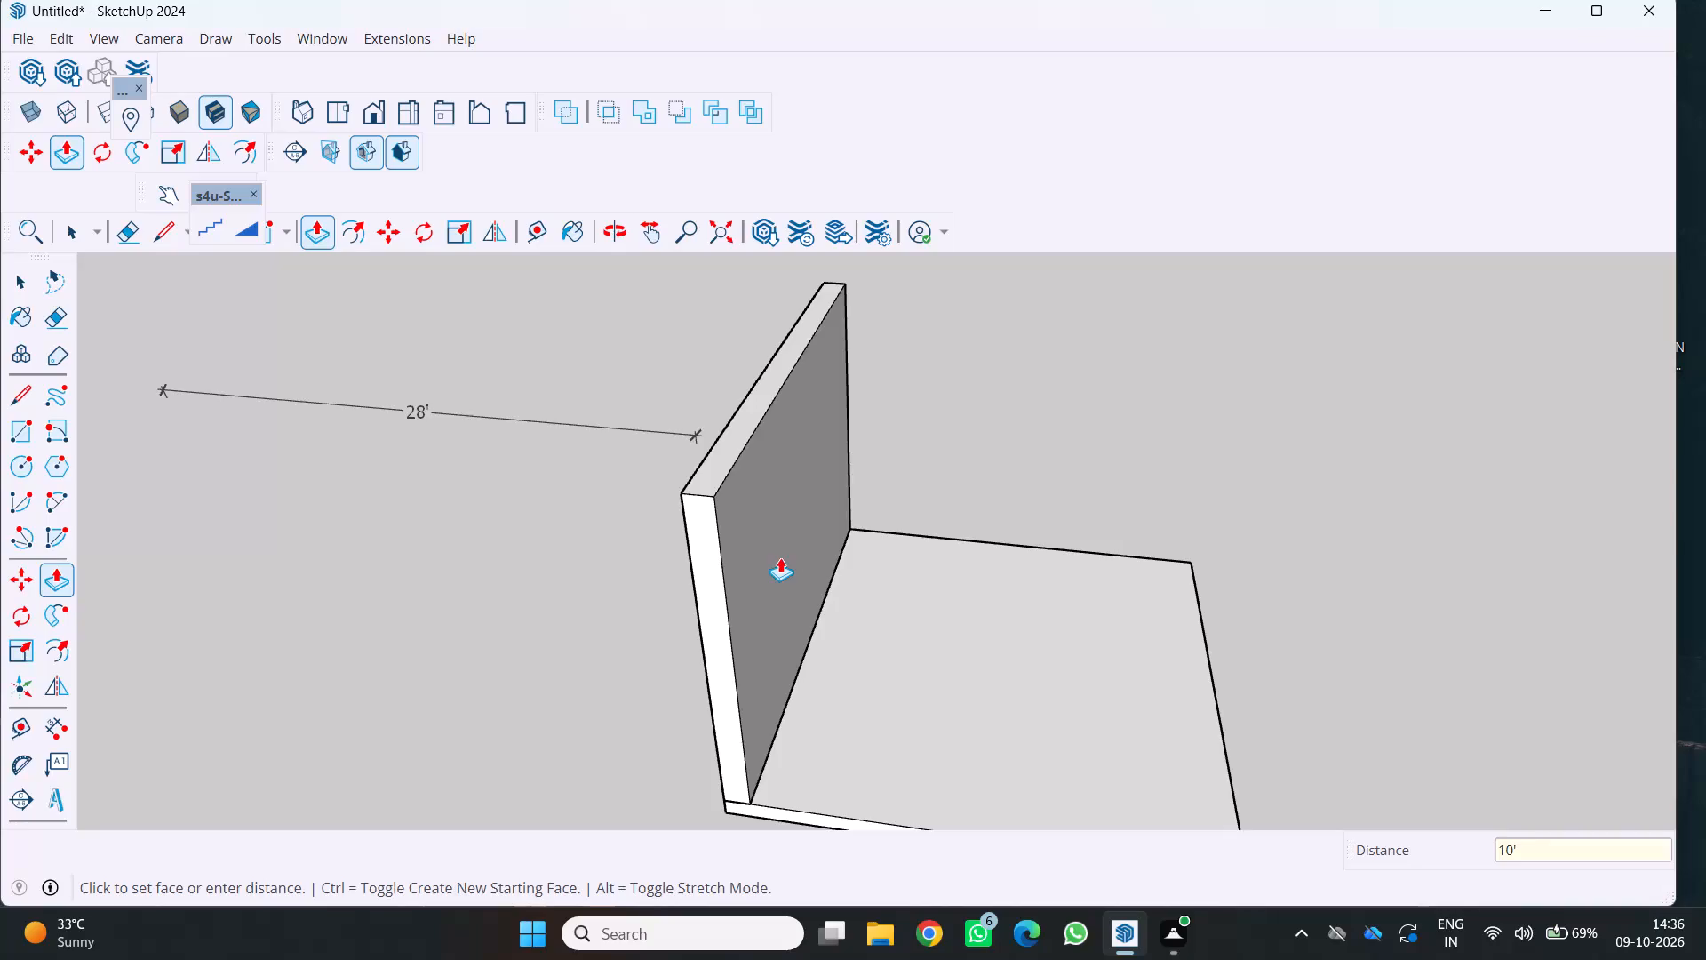
key(space)
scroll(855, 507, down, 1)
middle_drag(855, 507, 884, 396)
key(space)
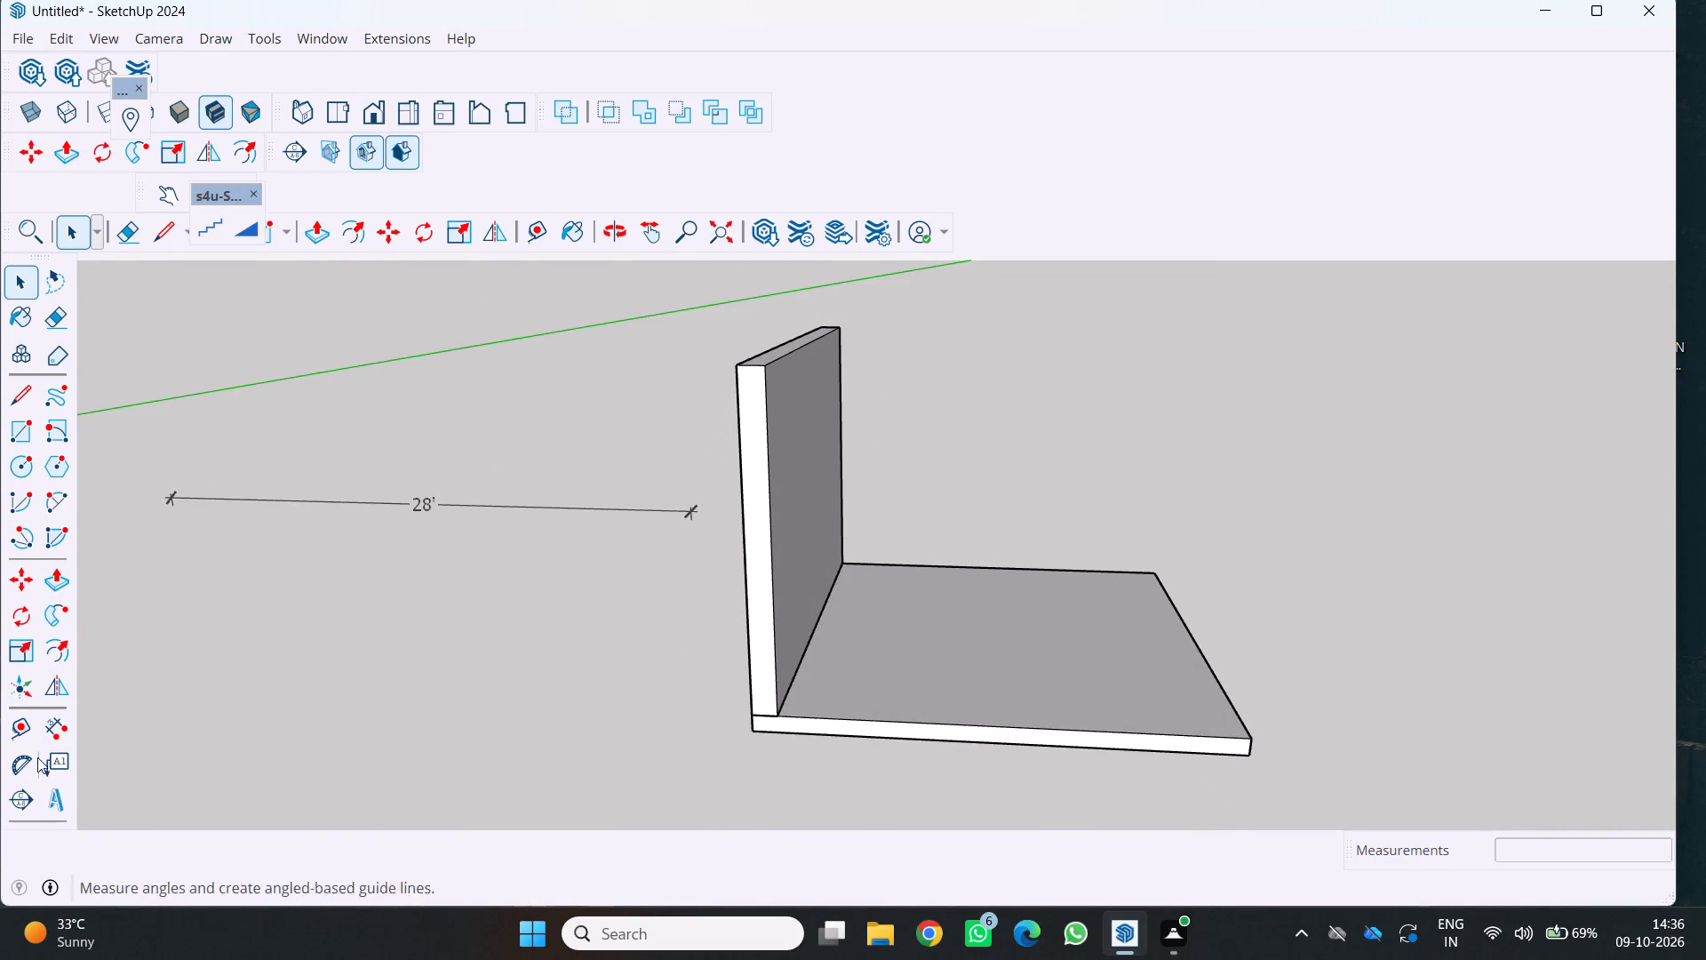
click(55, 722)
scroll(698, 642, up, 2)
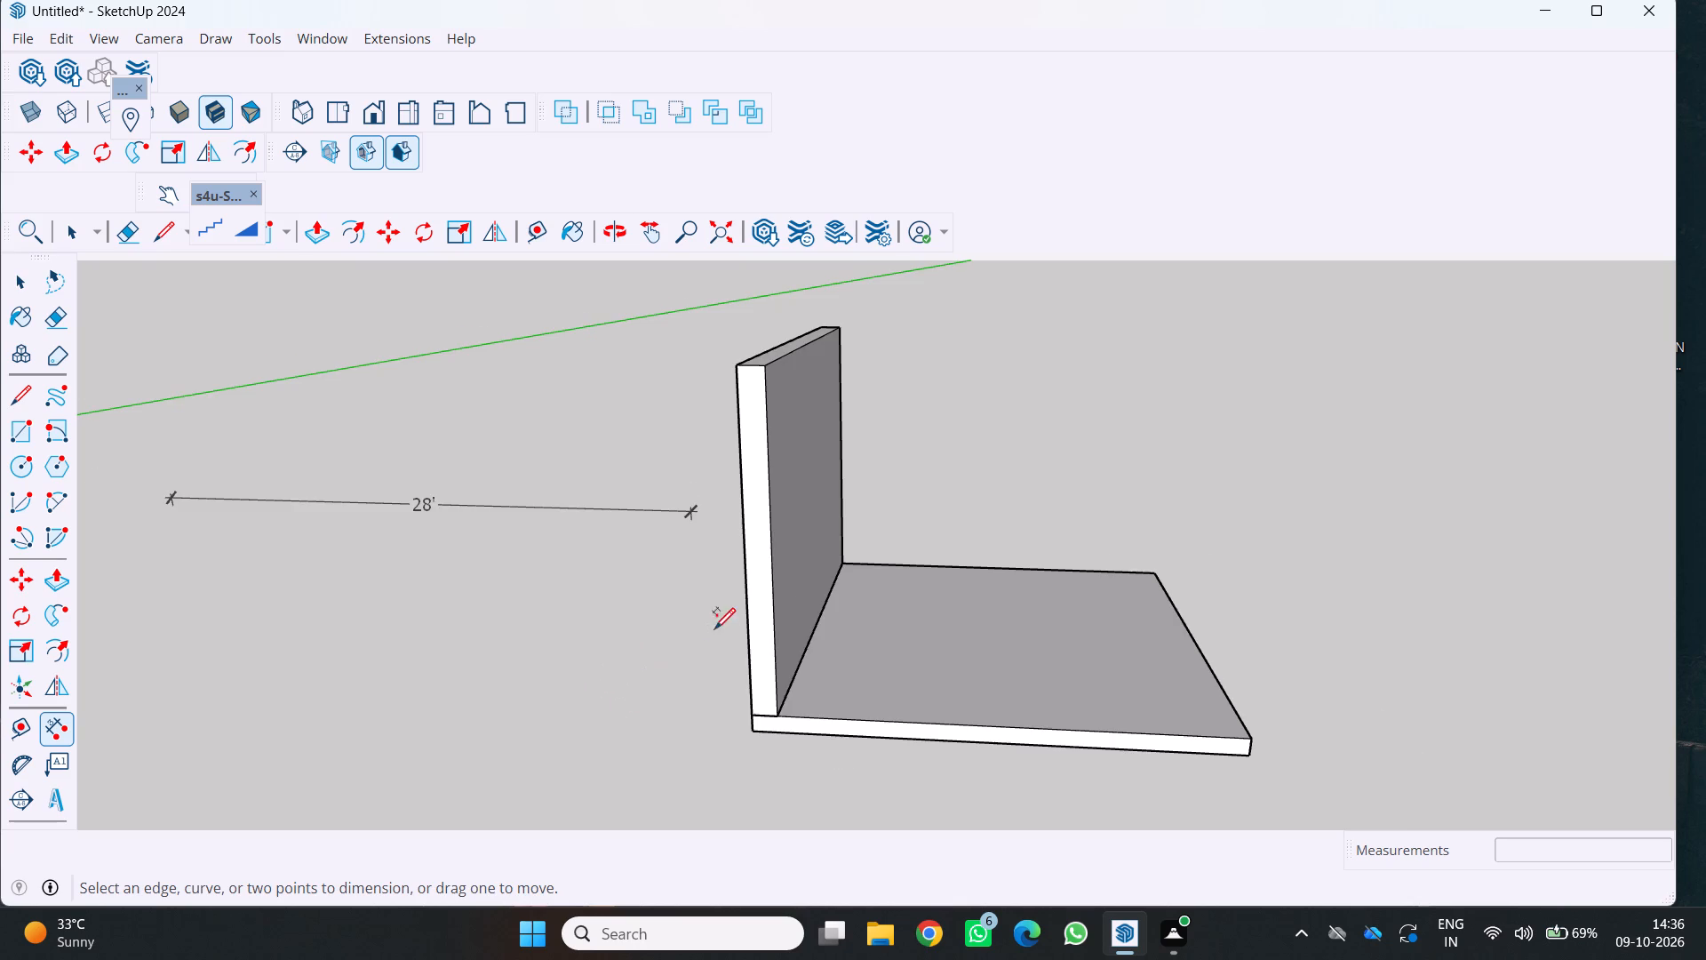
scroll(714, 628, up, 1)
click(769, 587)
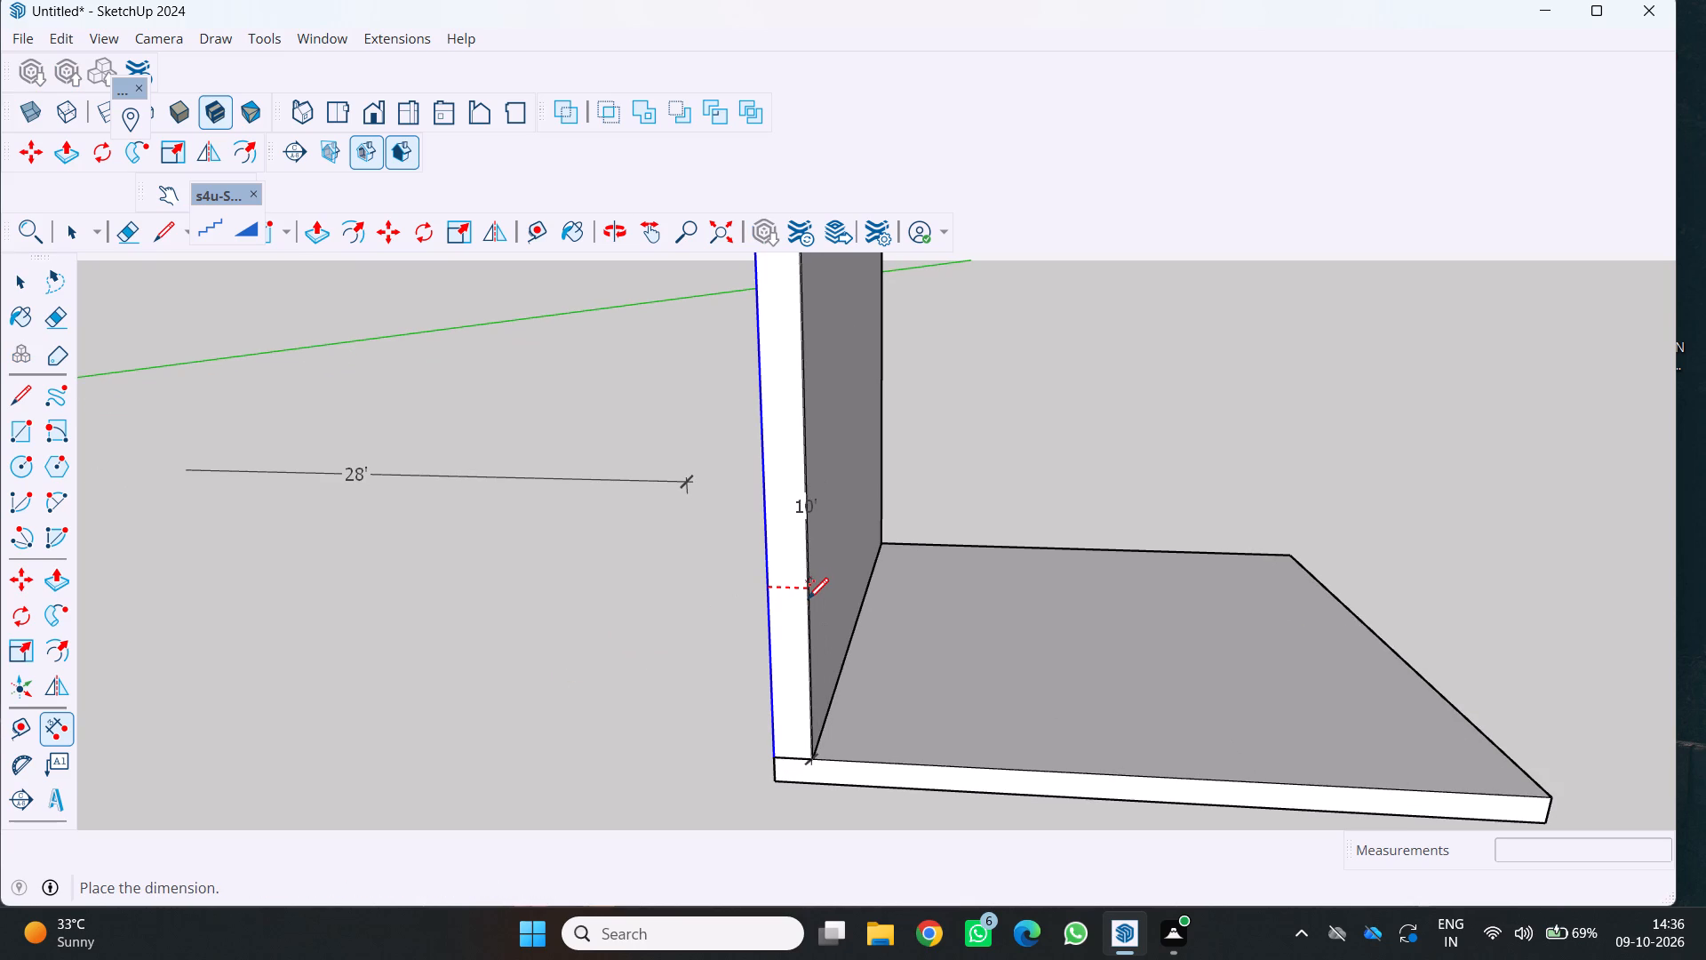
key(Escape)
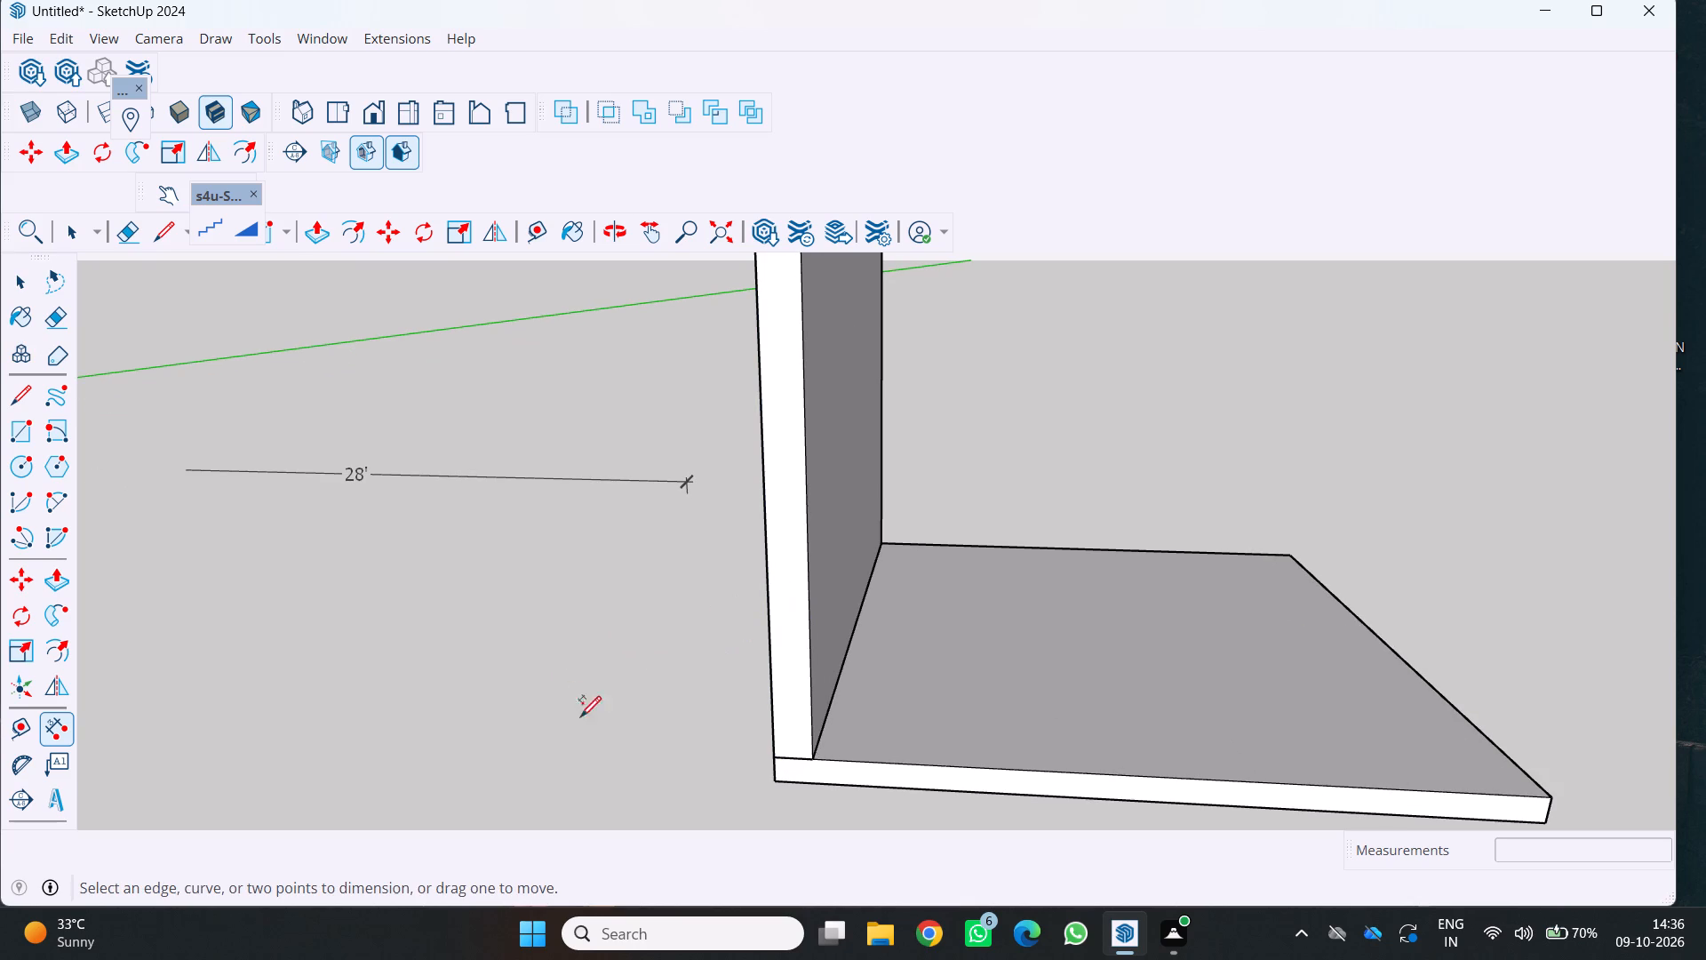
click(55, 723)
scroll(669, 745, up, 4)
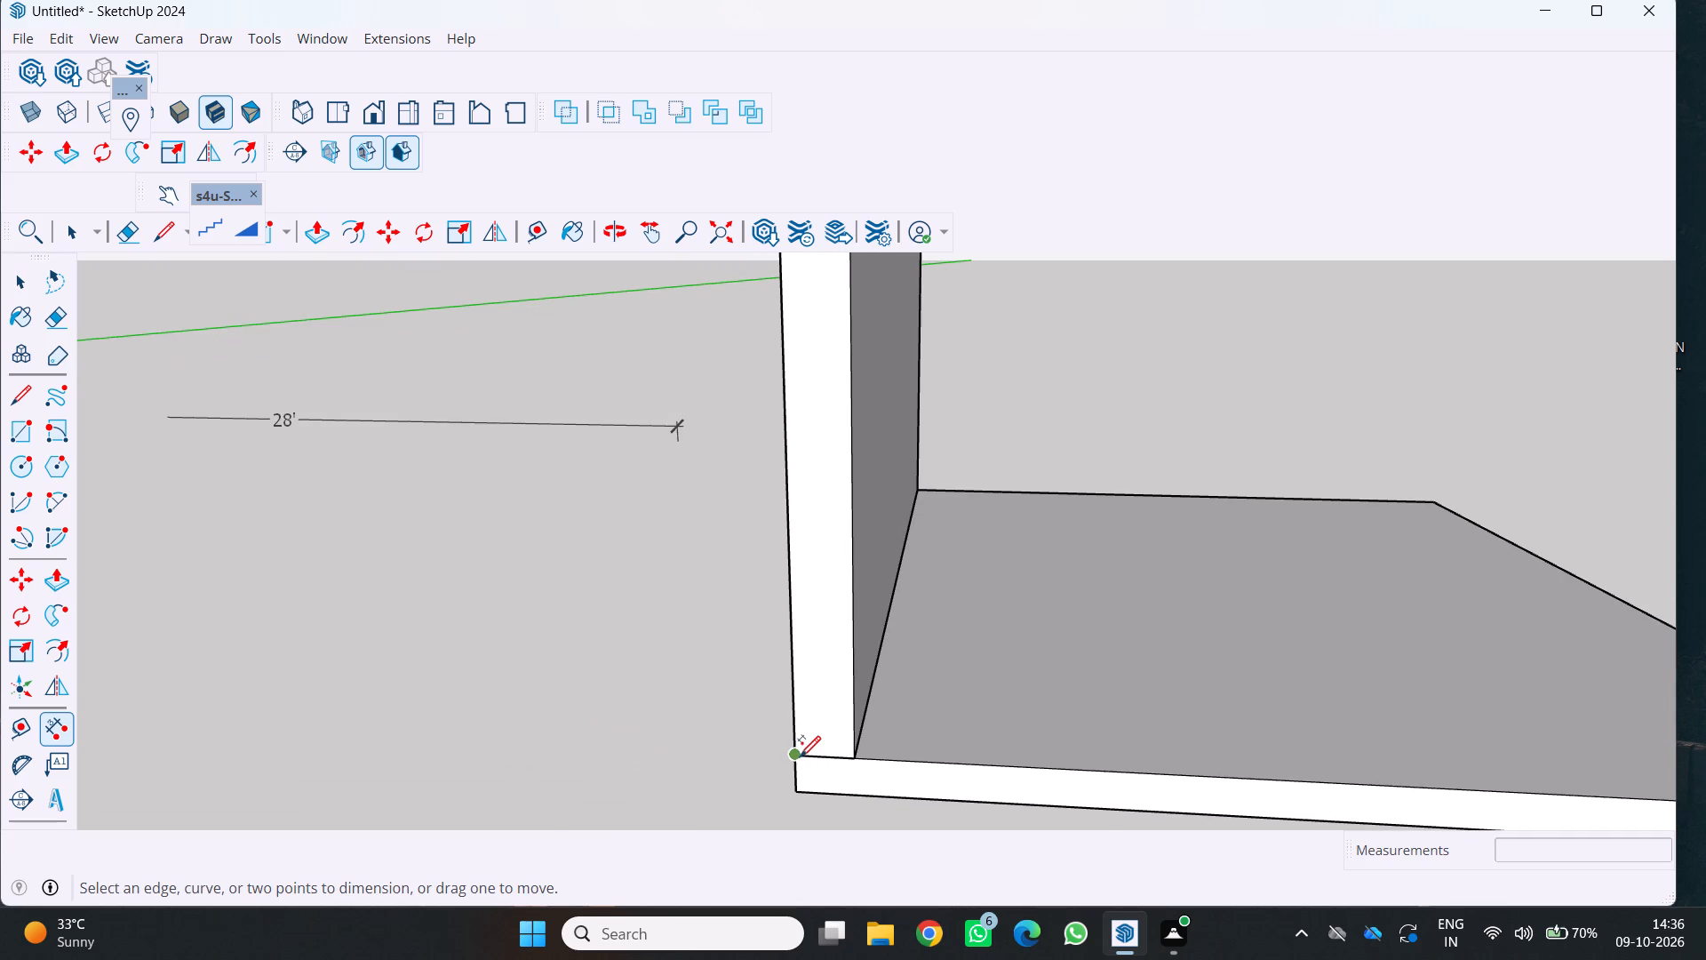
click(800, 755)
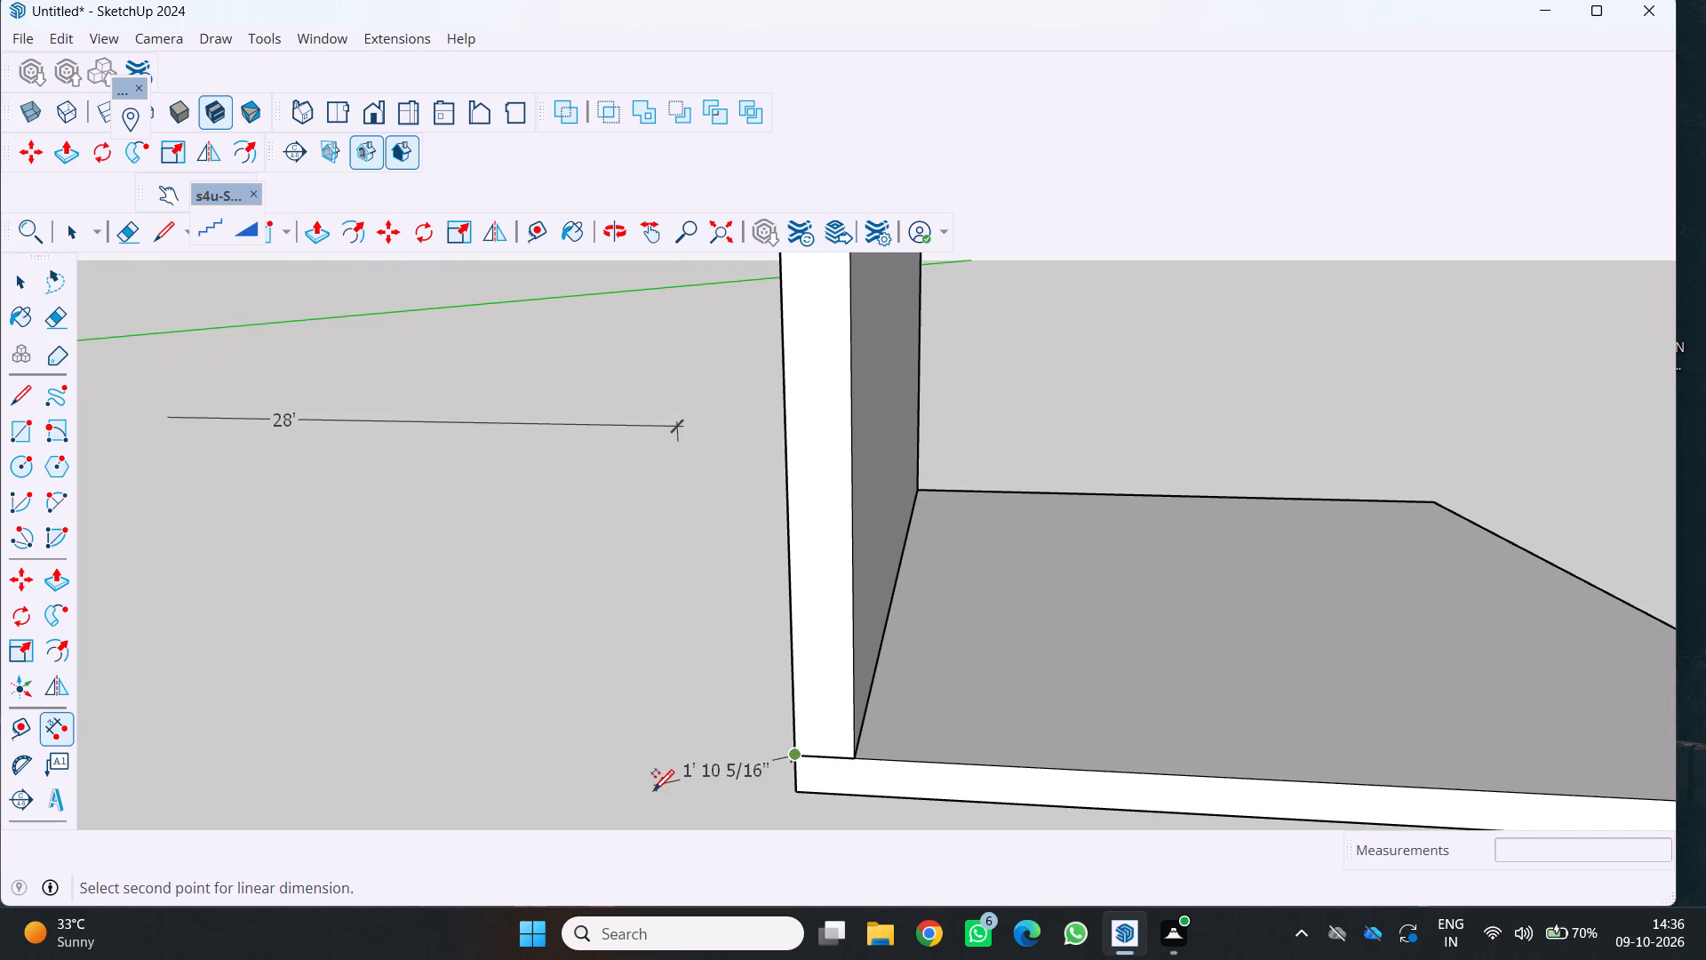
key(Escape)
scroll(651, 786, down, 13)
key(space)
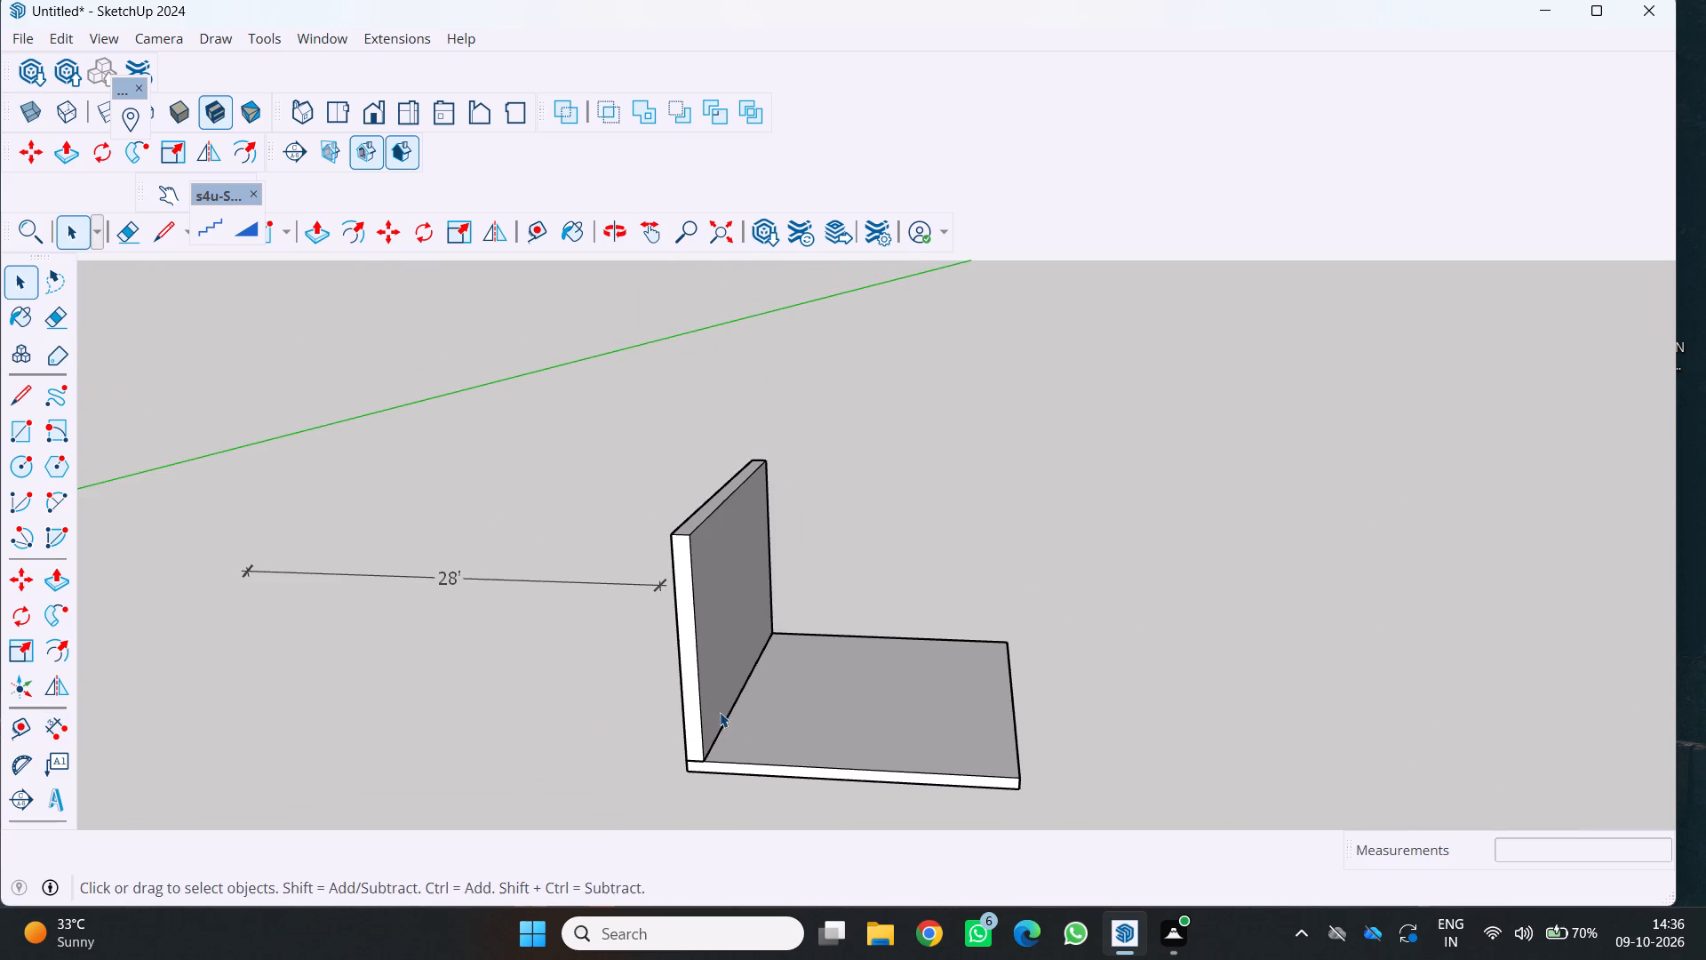
Select all connected faces and edges of the new wall on the small slab and make them a group.
click(689, 643)
click(734, 643)
triple_click(705, 616)
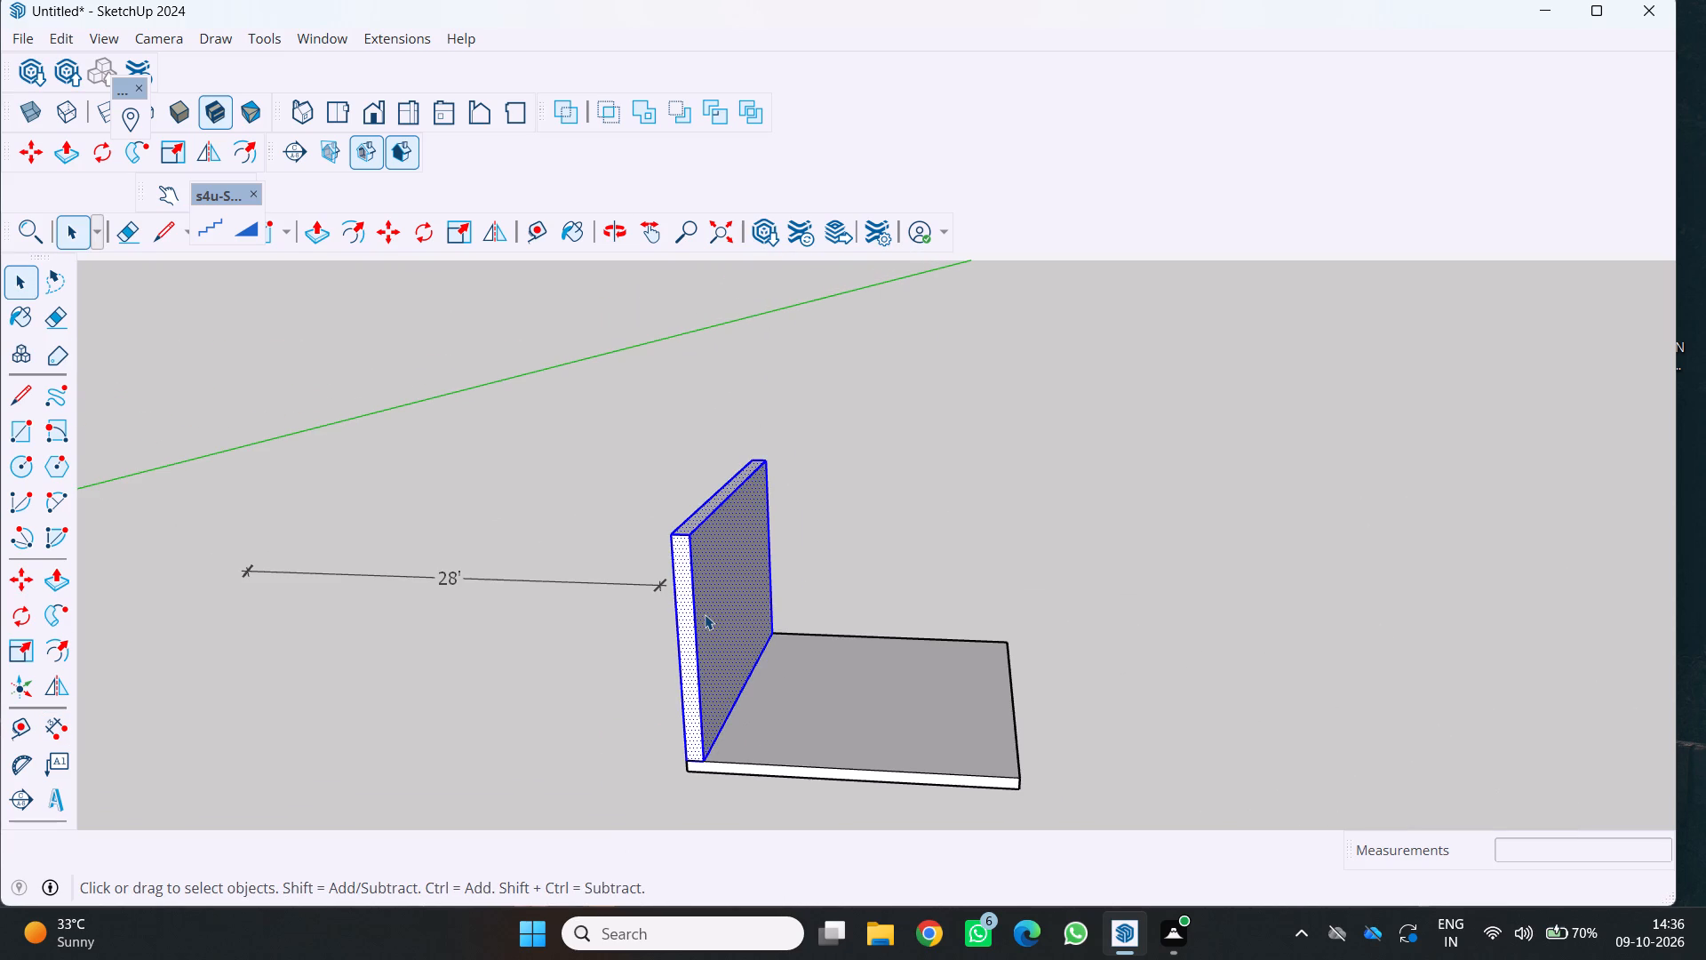
click(705, 614)
middle_drag(702, 610, 860, 583)
middle_drag(860, 583, 716, 605)
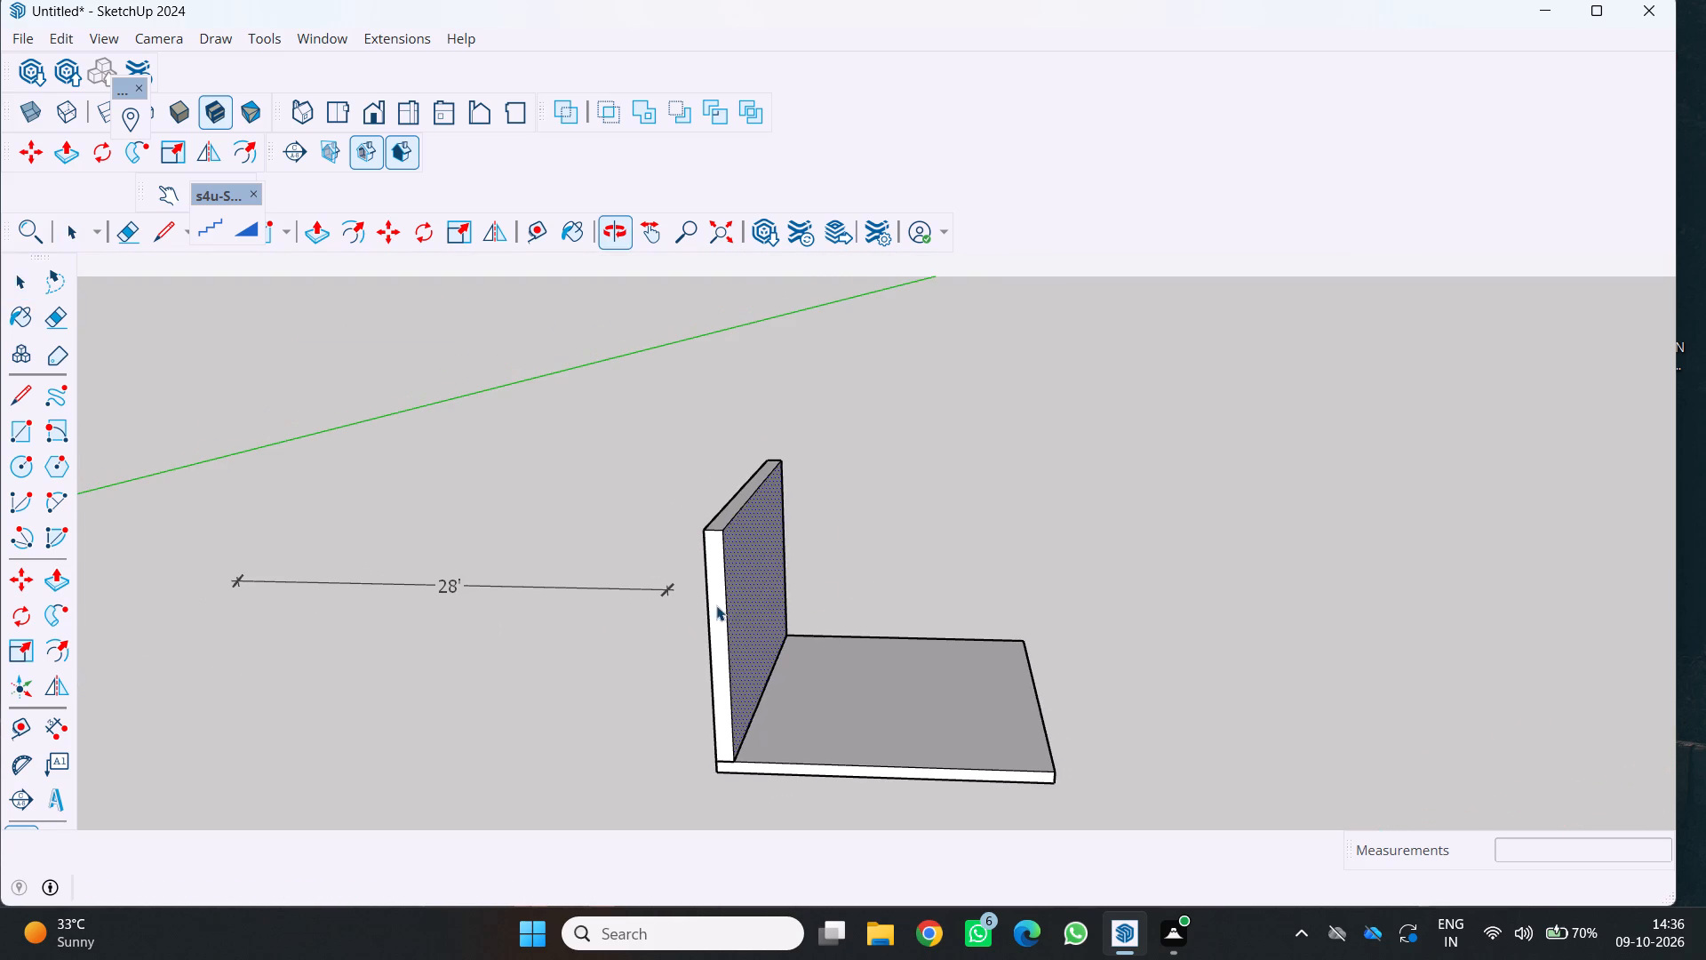
click(759, 626)
triple_click(746, 615)
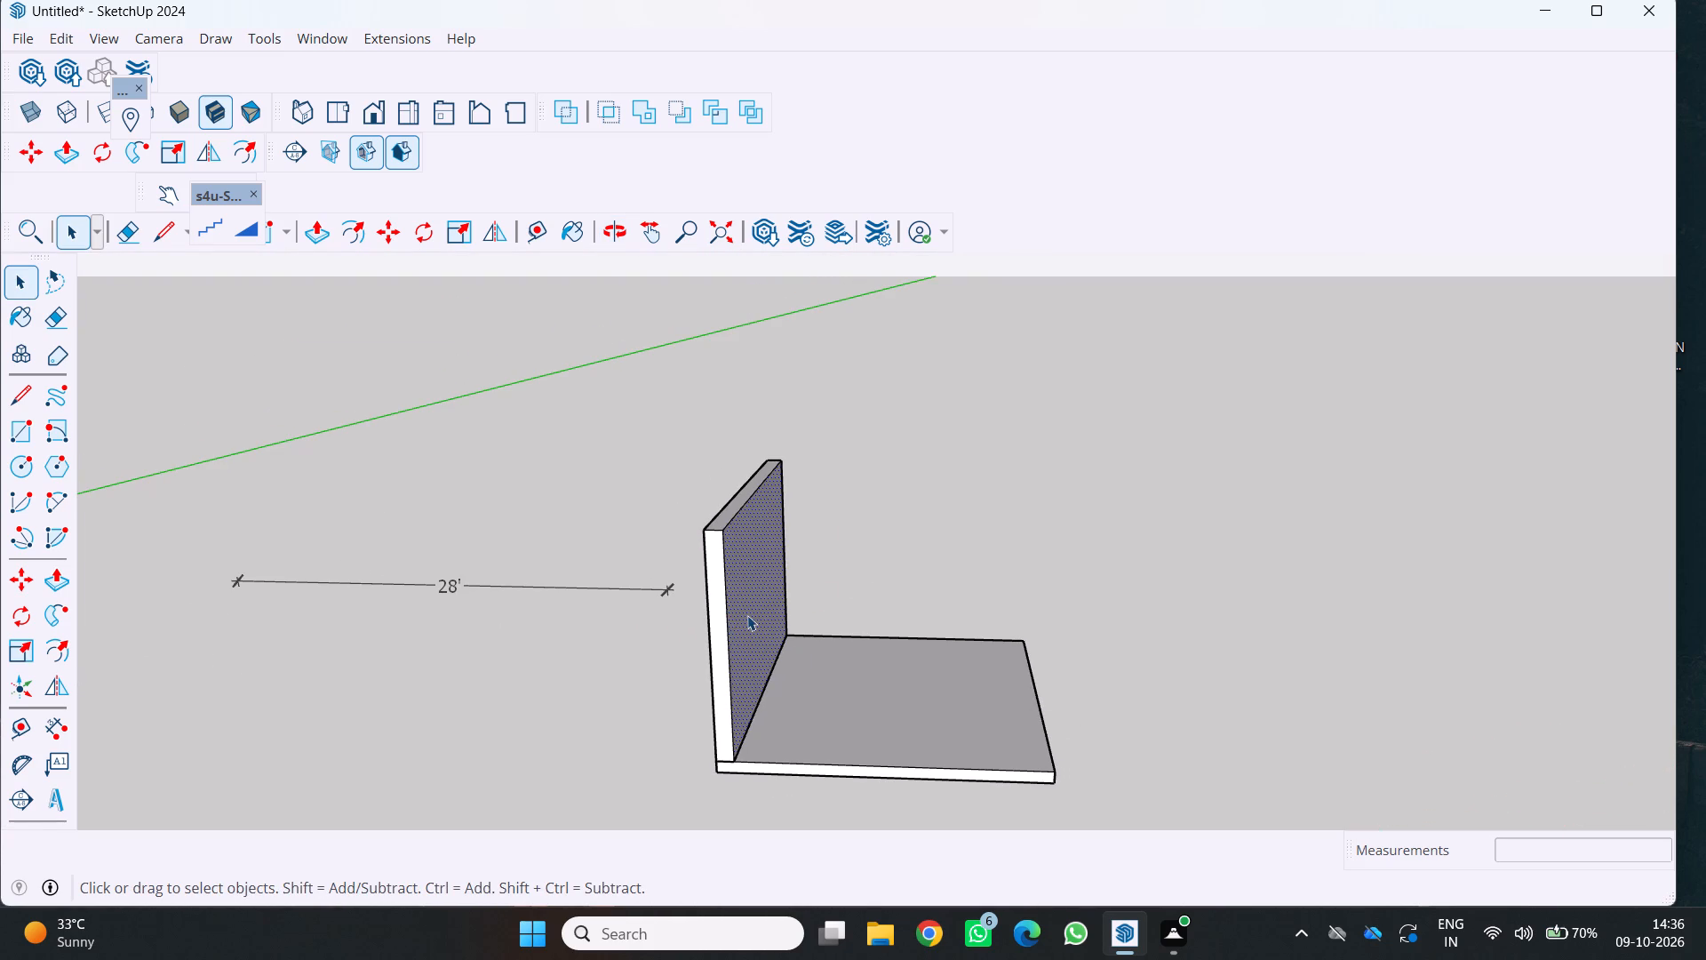
middle_drag(749, 615, 629, 588)
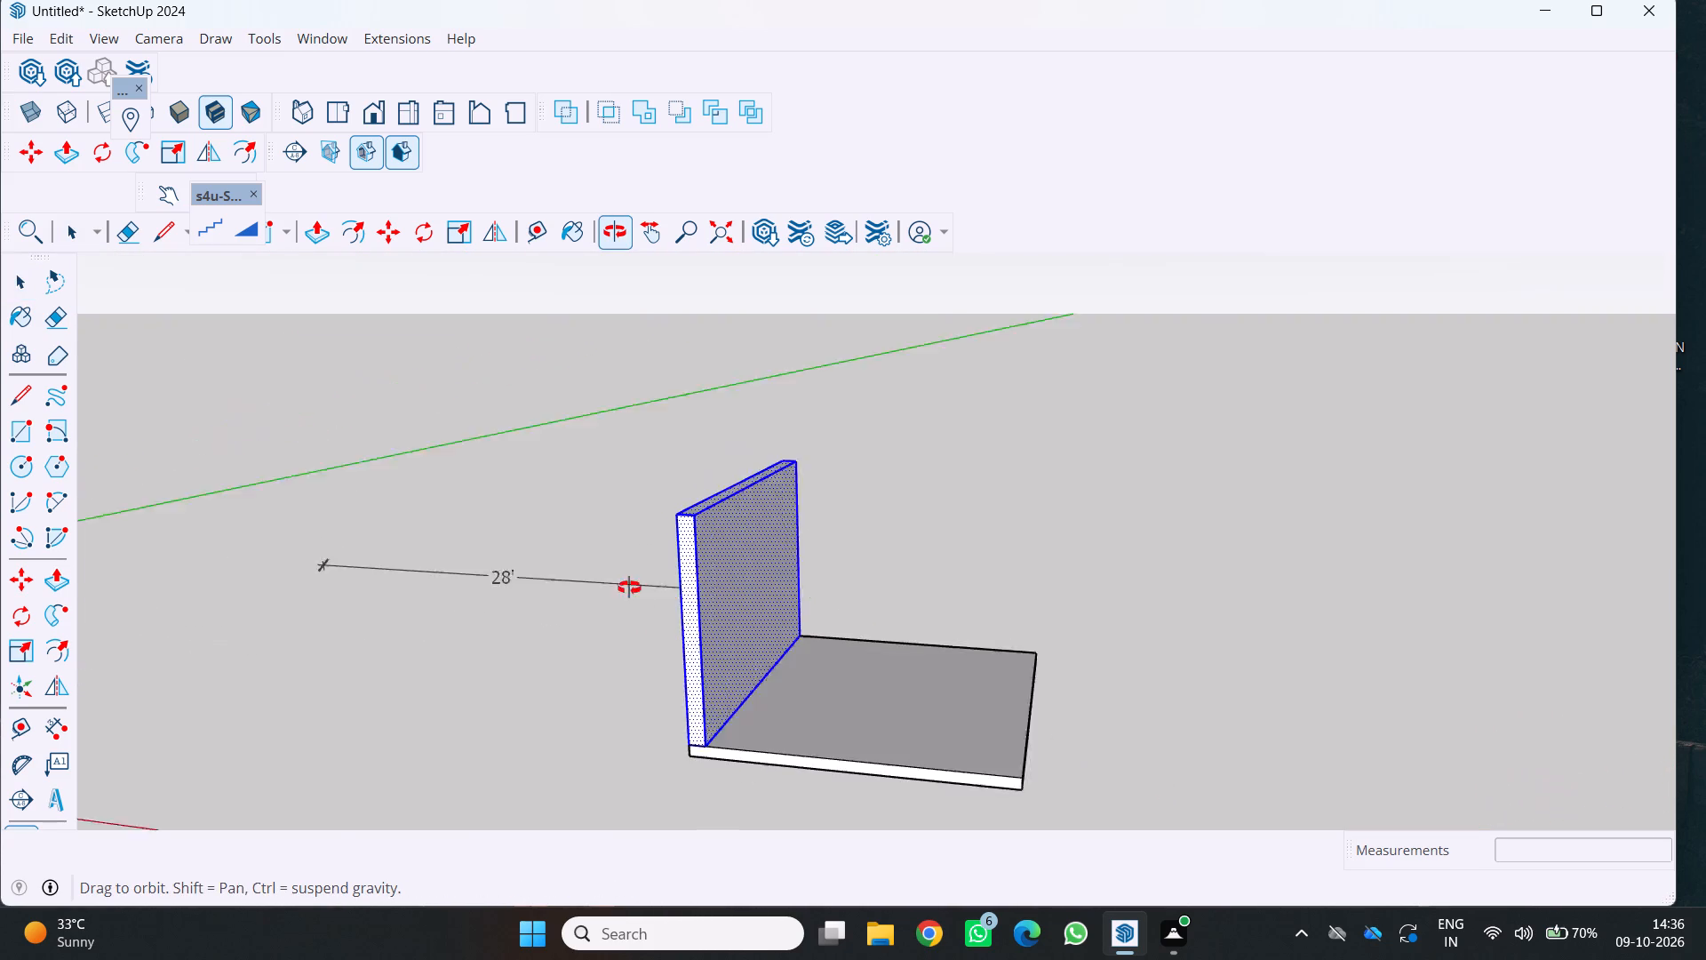
middle_drag(629, 588, 619, 585)
right_click(706, 600)
click(791, 356)
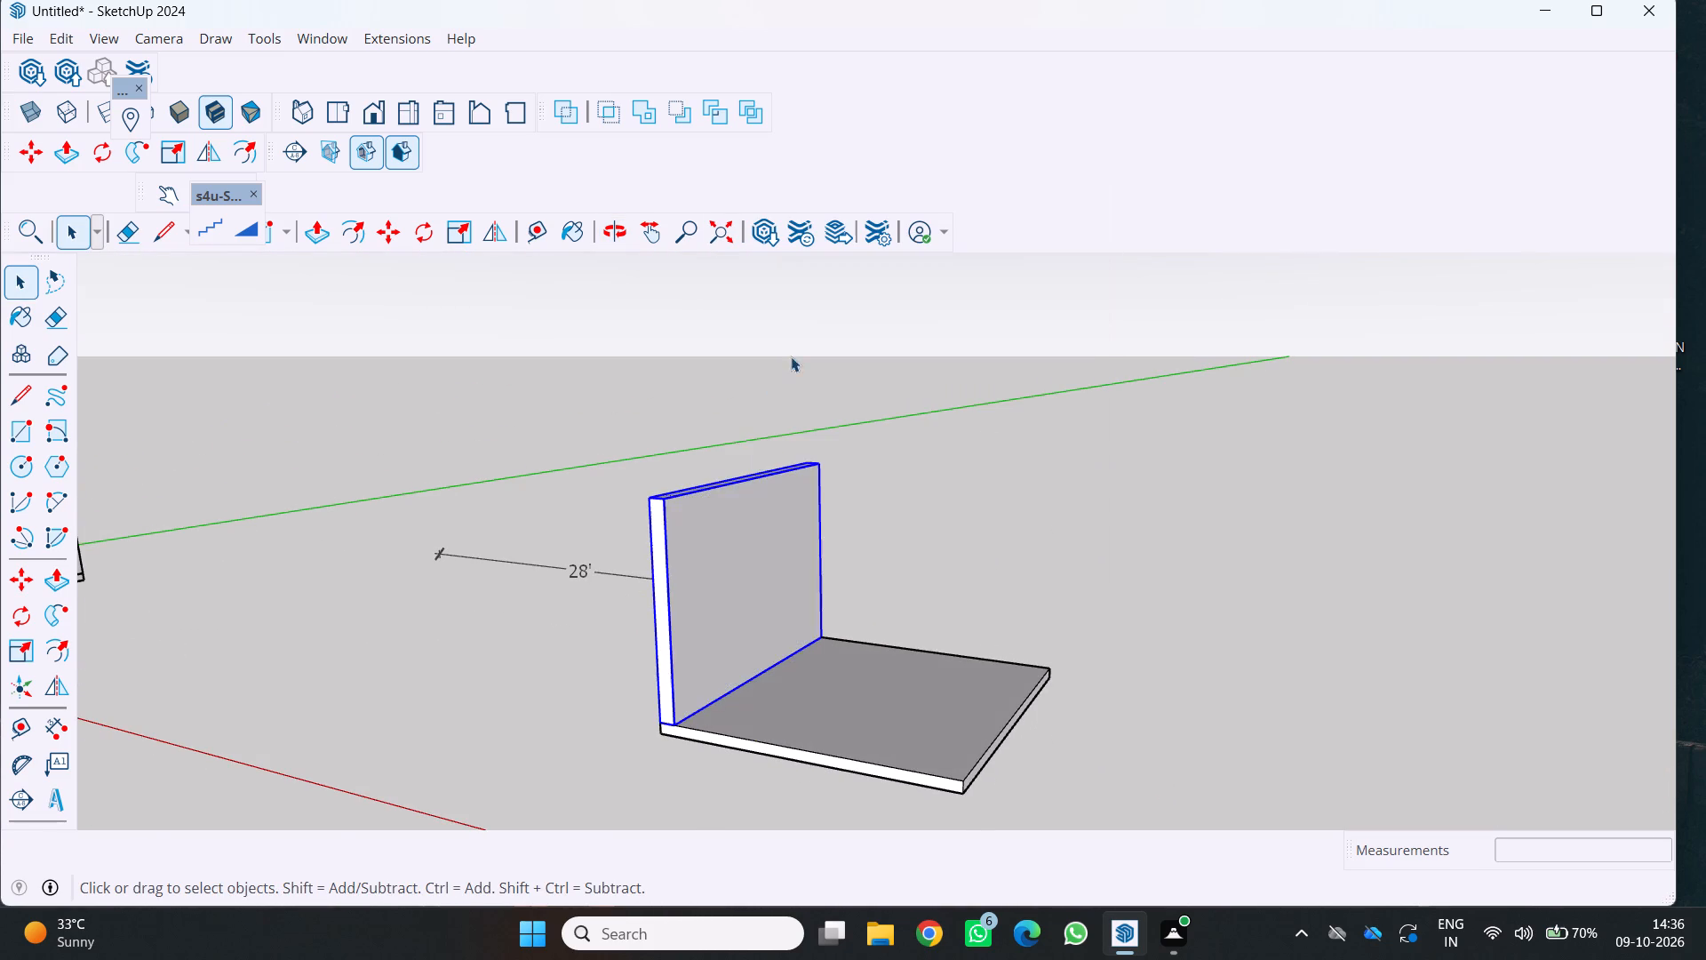
Draw a 13'3" by 9" rectangle on the slab's top face, from the grouped wall's end along the adjacent edge.
scroll(693, 469, down, 5)
middle_drag(690, 484, 513, 572)
scroll(775, 505, up, 3)
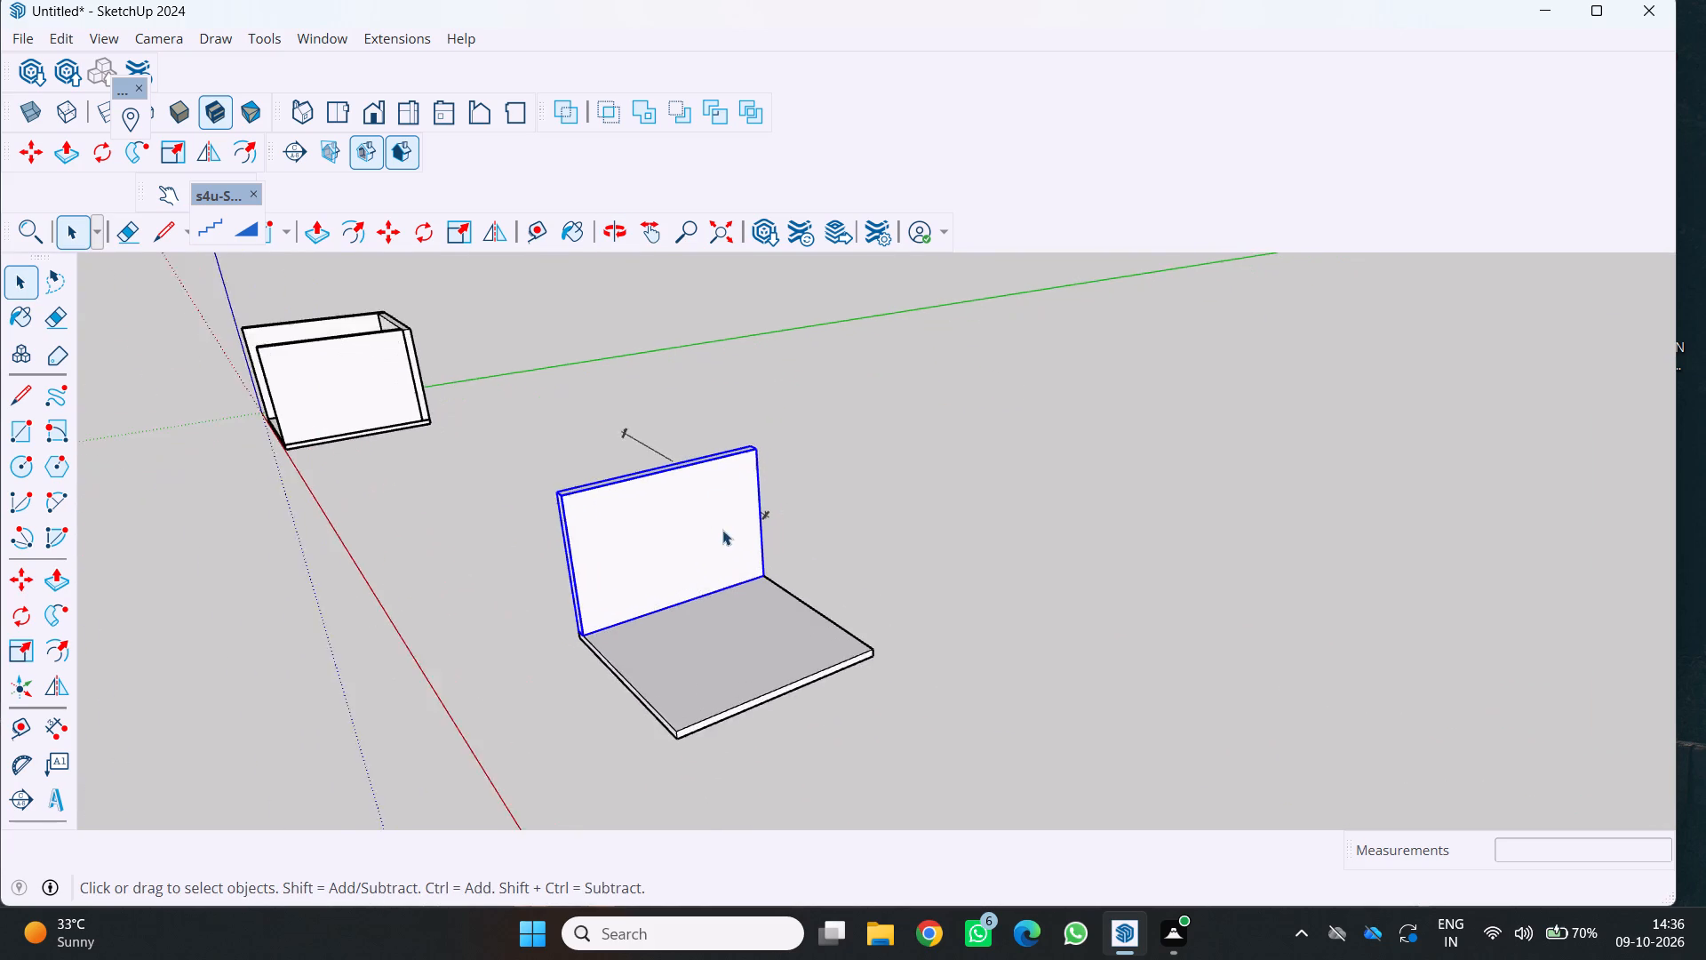
scroll(722, 530, up, 4)
middle_drag(741, 565, 579, 620)
key(r)
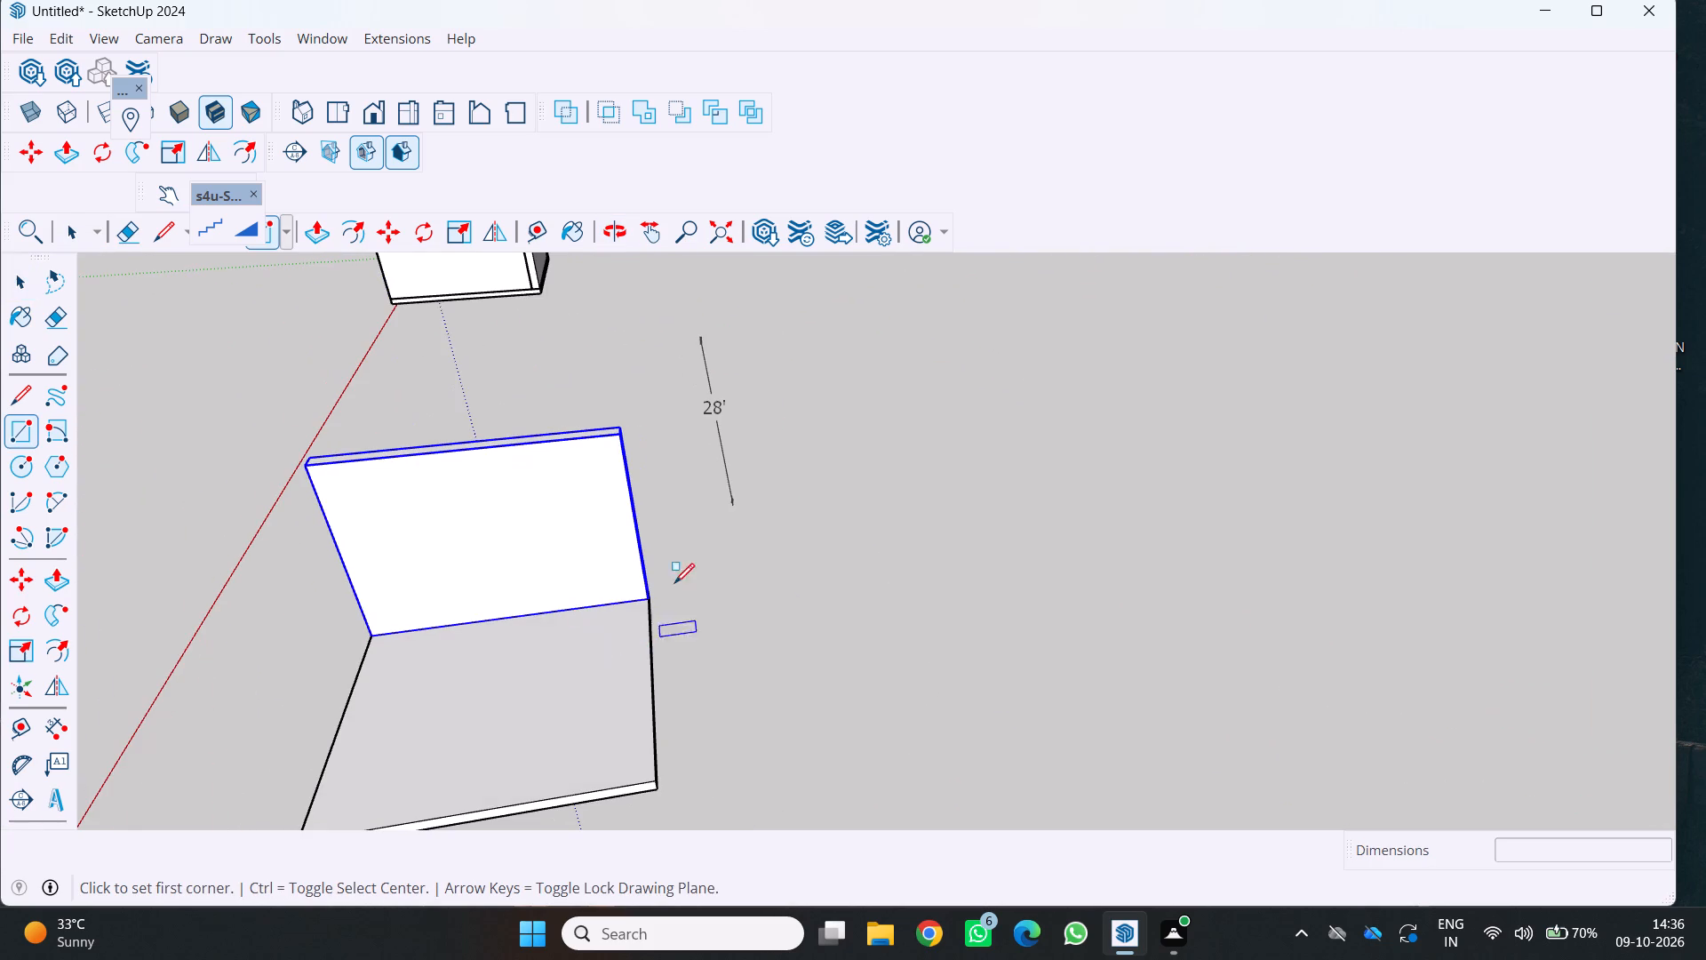
scroll(661, 579, up, 4)
scroll(625, 598, down, 6)
middle_drag(625, 598, 623, 584)
scroll(670, 650, up, 4)
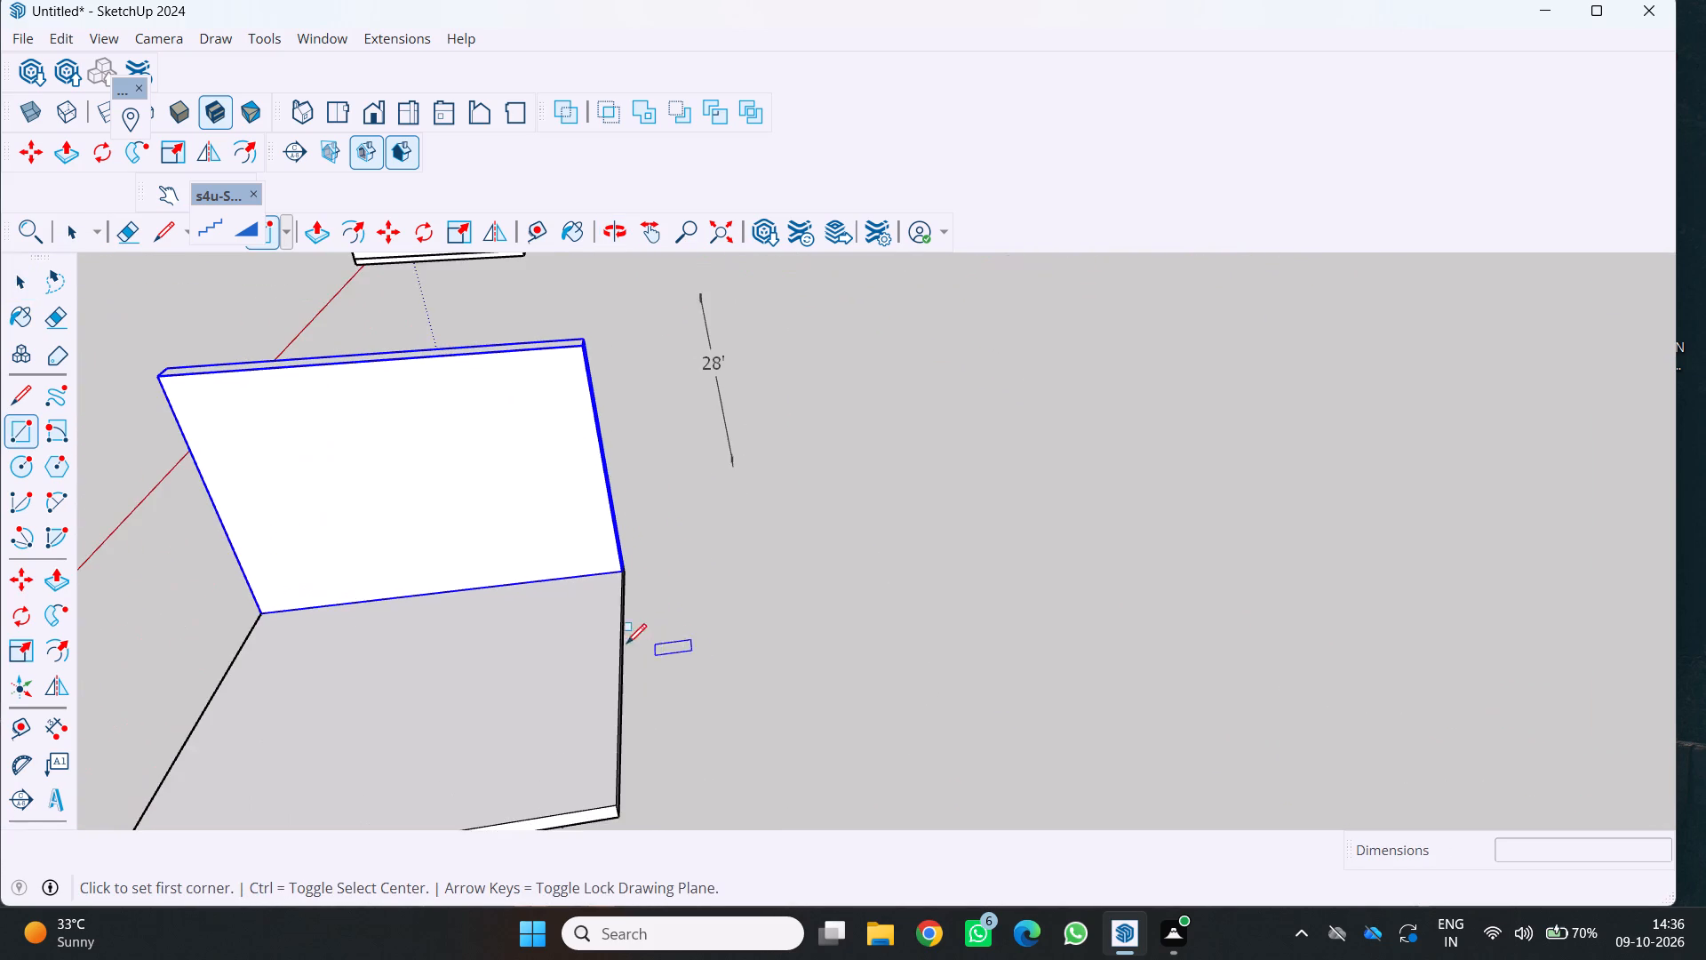
middle_drag(626, 644, 684, 626)
click(625, 591)
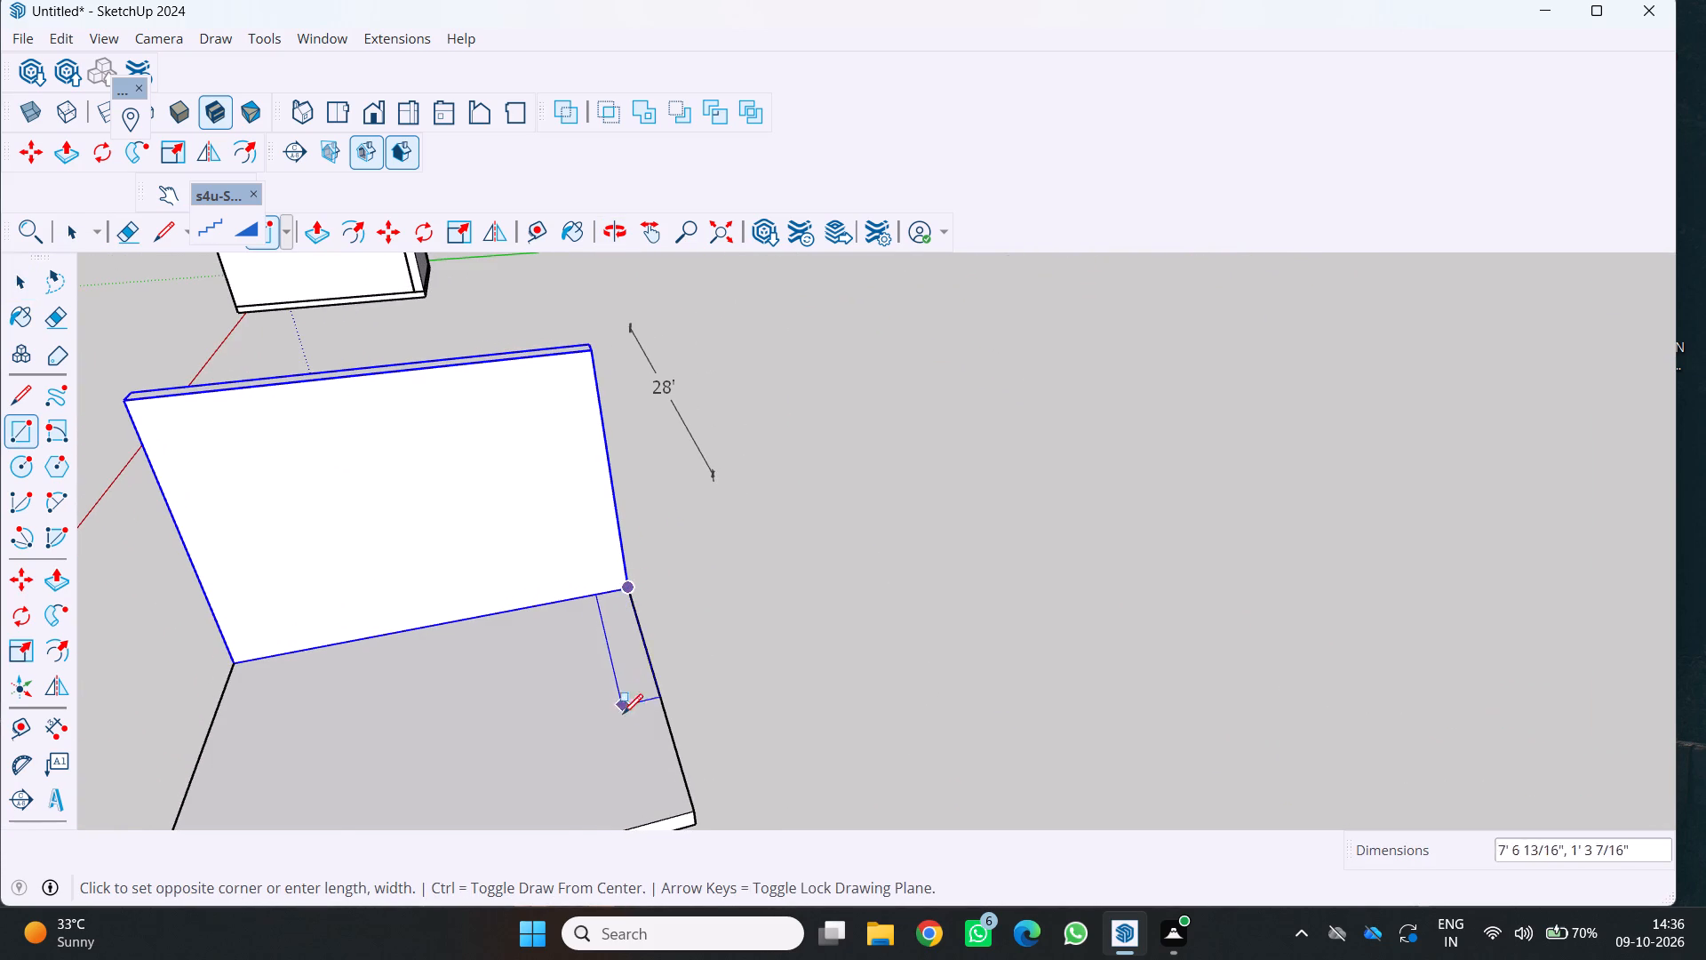
scroll(626, 767, down, 5)
click(636, 801)
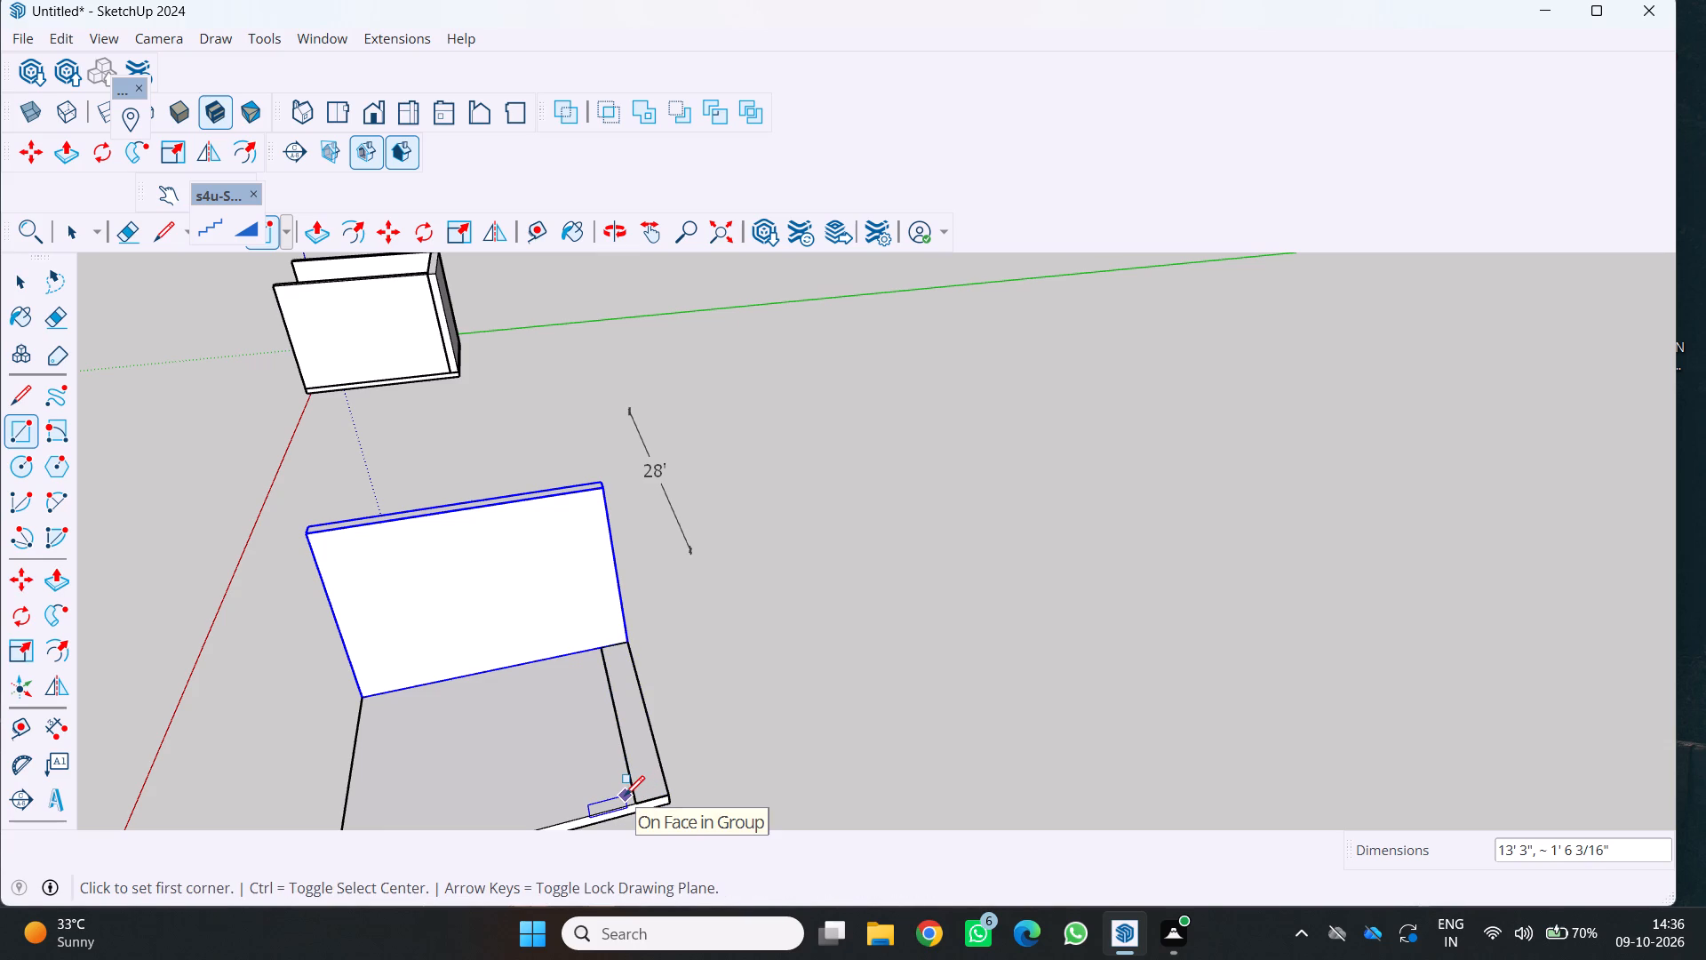
text(13)
key(apostrophe)
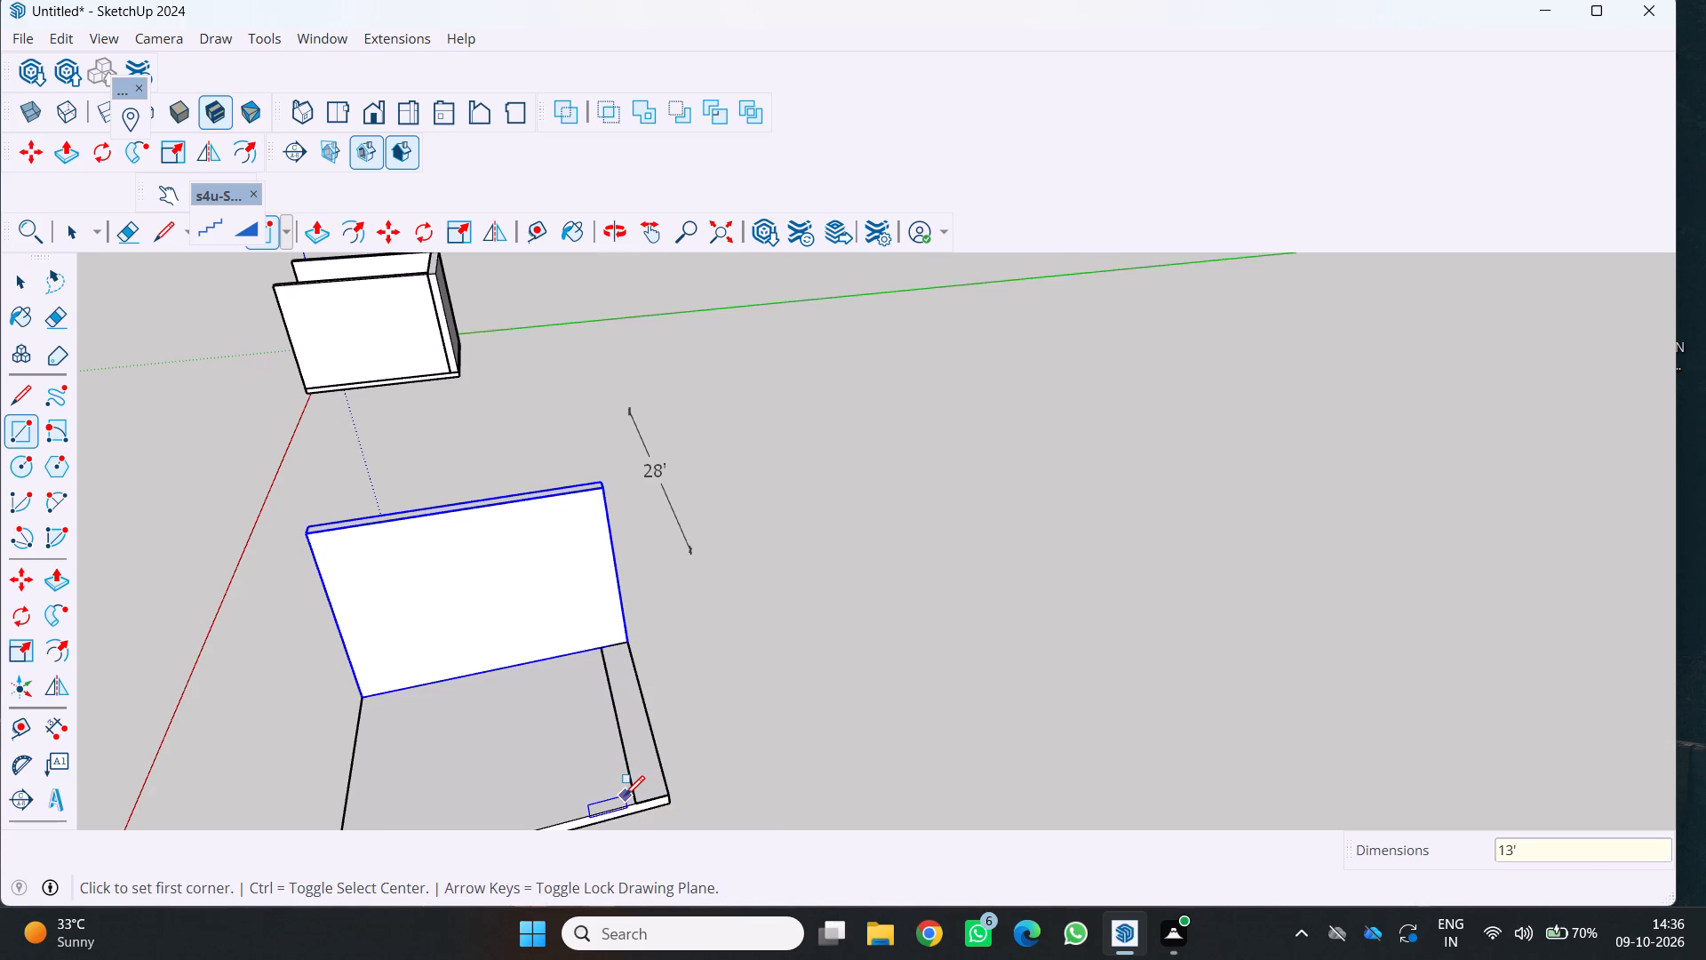
key(3)
key(apostrophe)
key(9)
key(BackSpace)
key(BackSpace)
key(comma)
key(9)
key(Return)
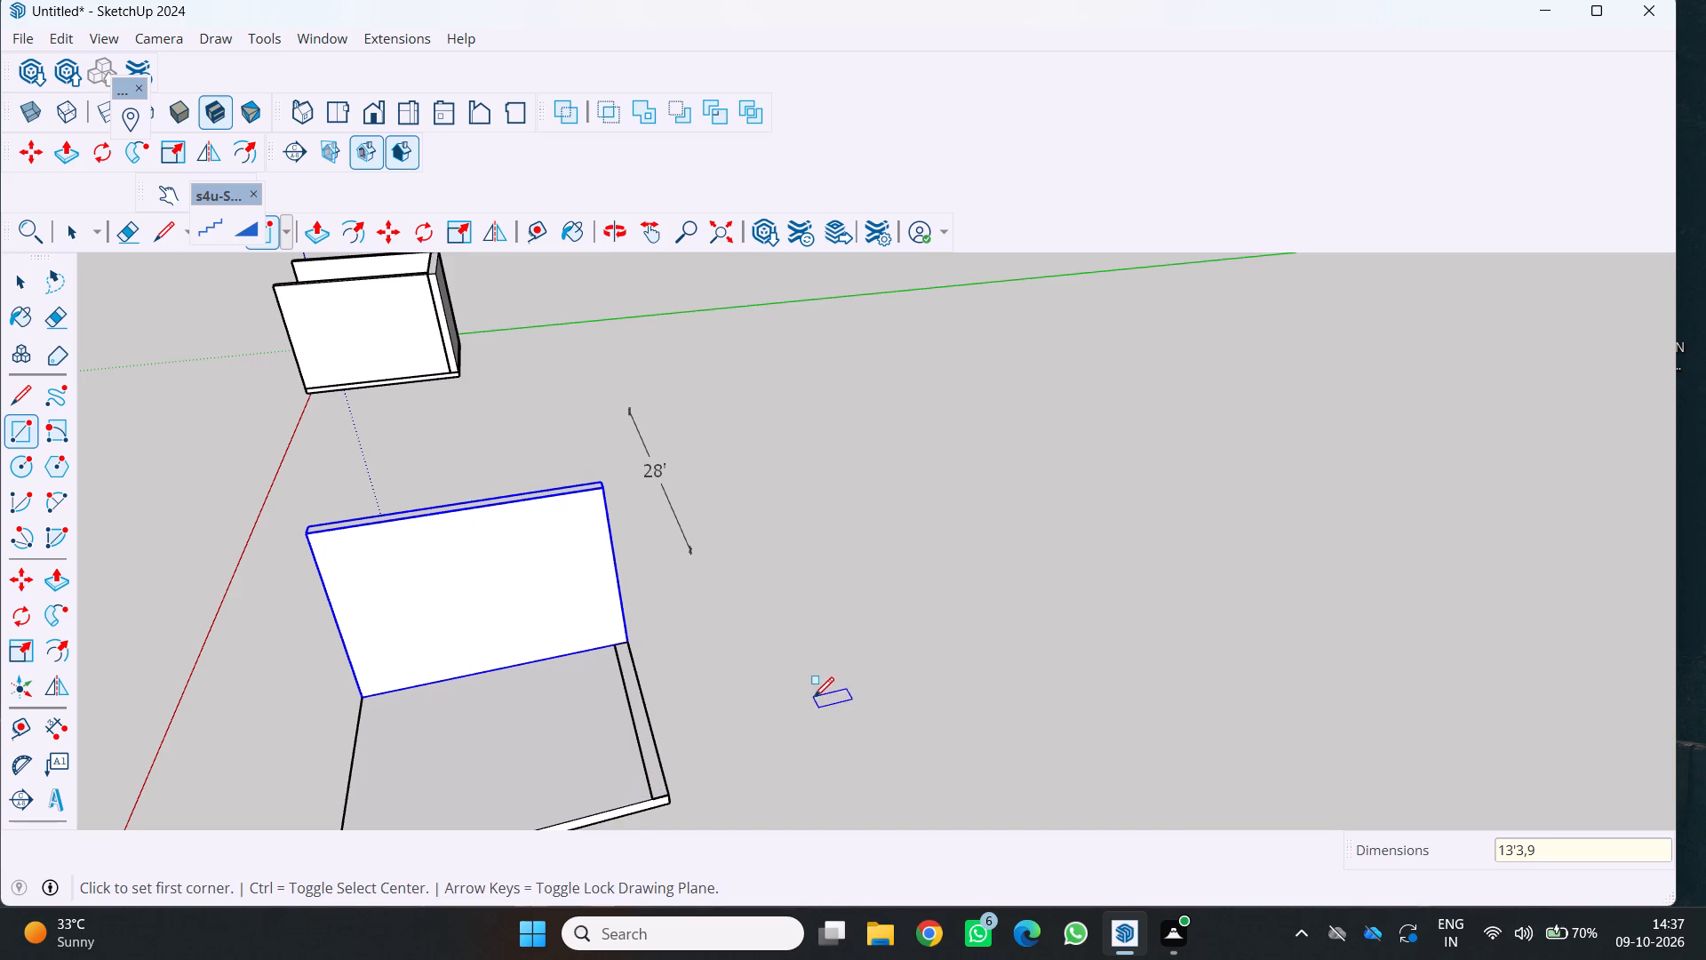
Extrude the 13'3" by 9" strip upward 10' with Push/Pull to form the second wall.
key(p)
scroll(696, 729, up, 4)
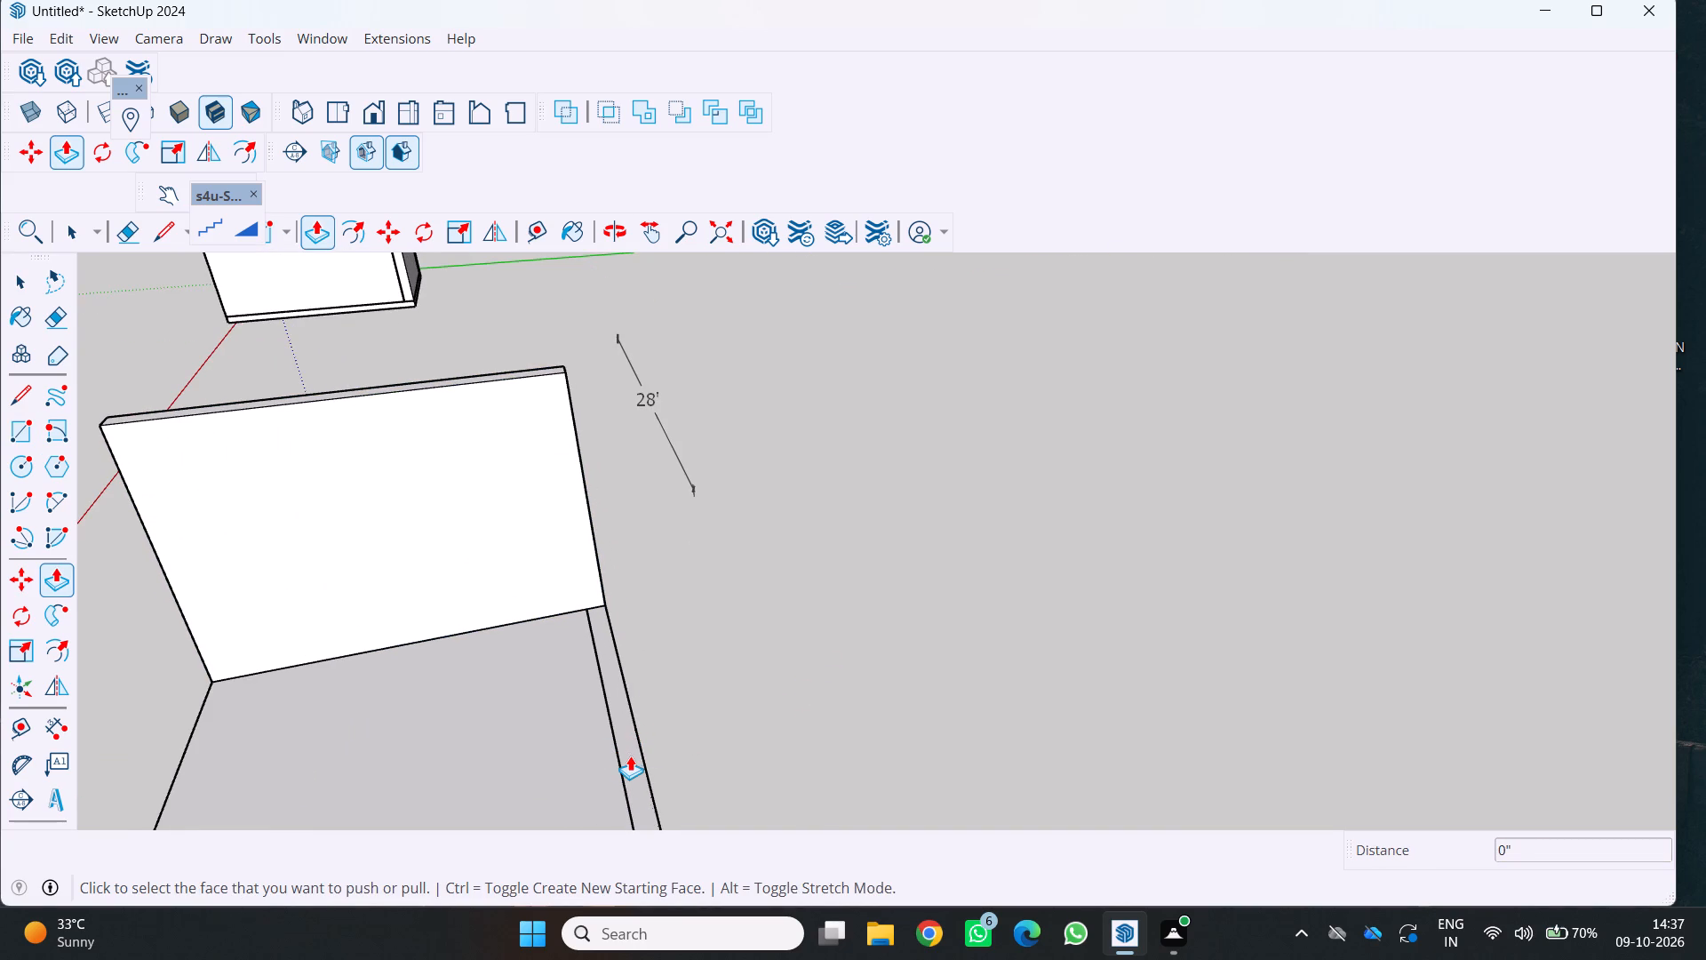
scroll(678, 736, up, 3)
click(611, 719)
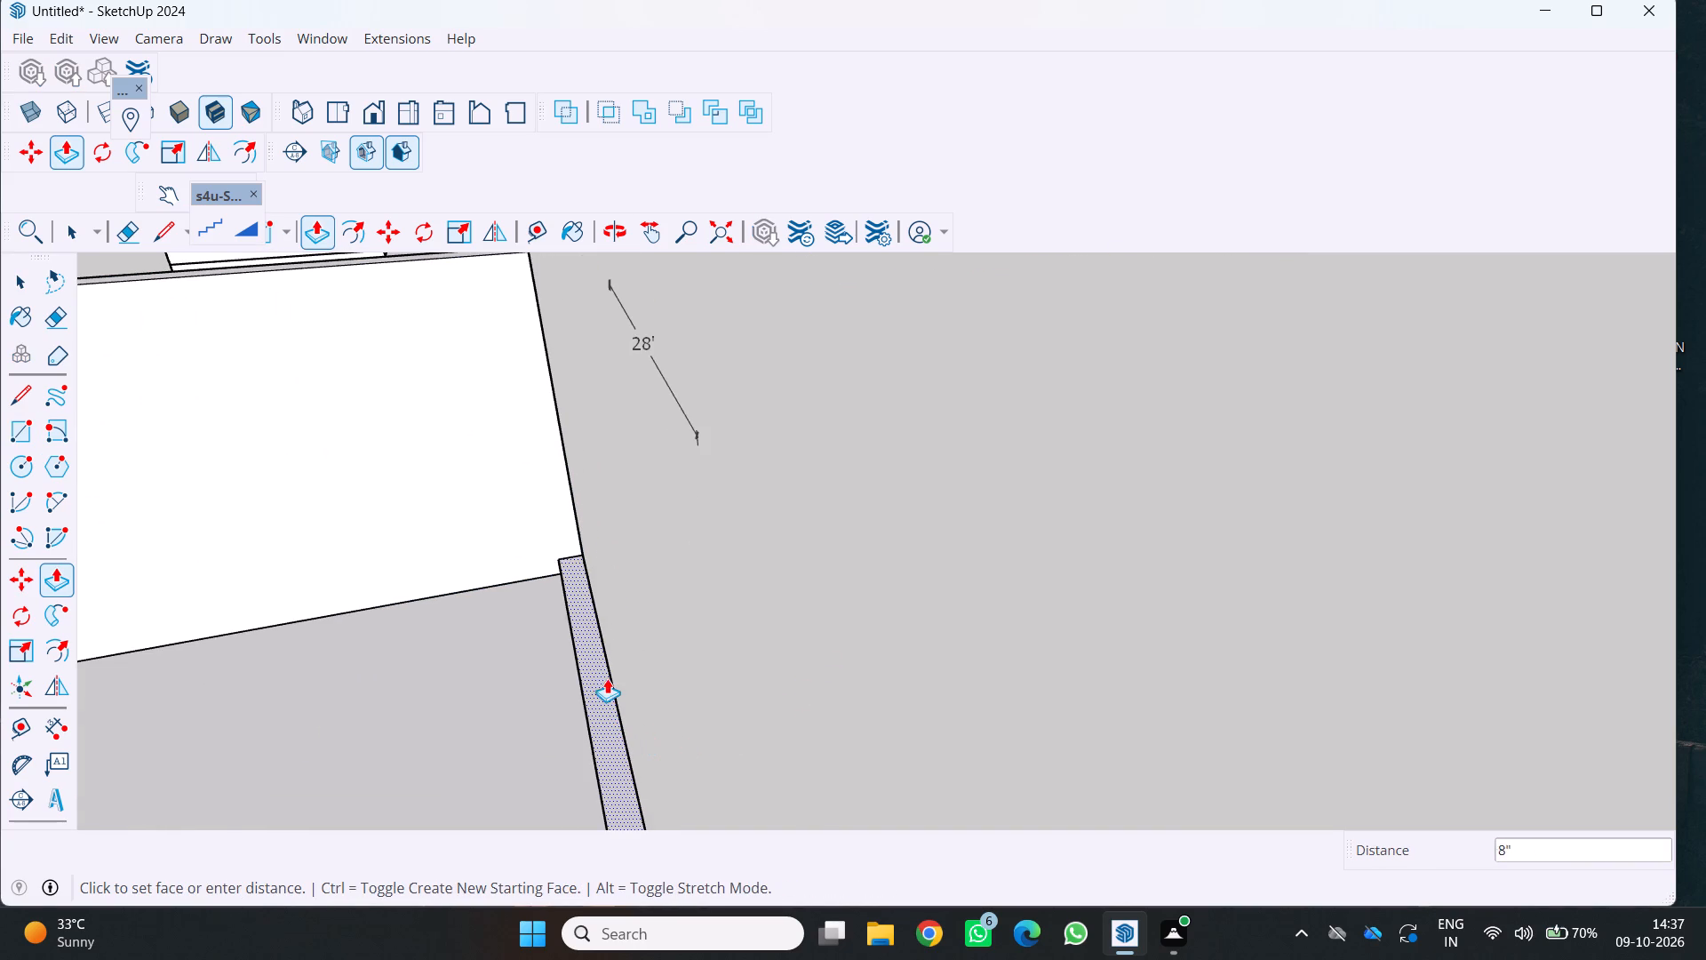
scroll(607, 677, down, 12)
text(10')
key(Return)
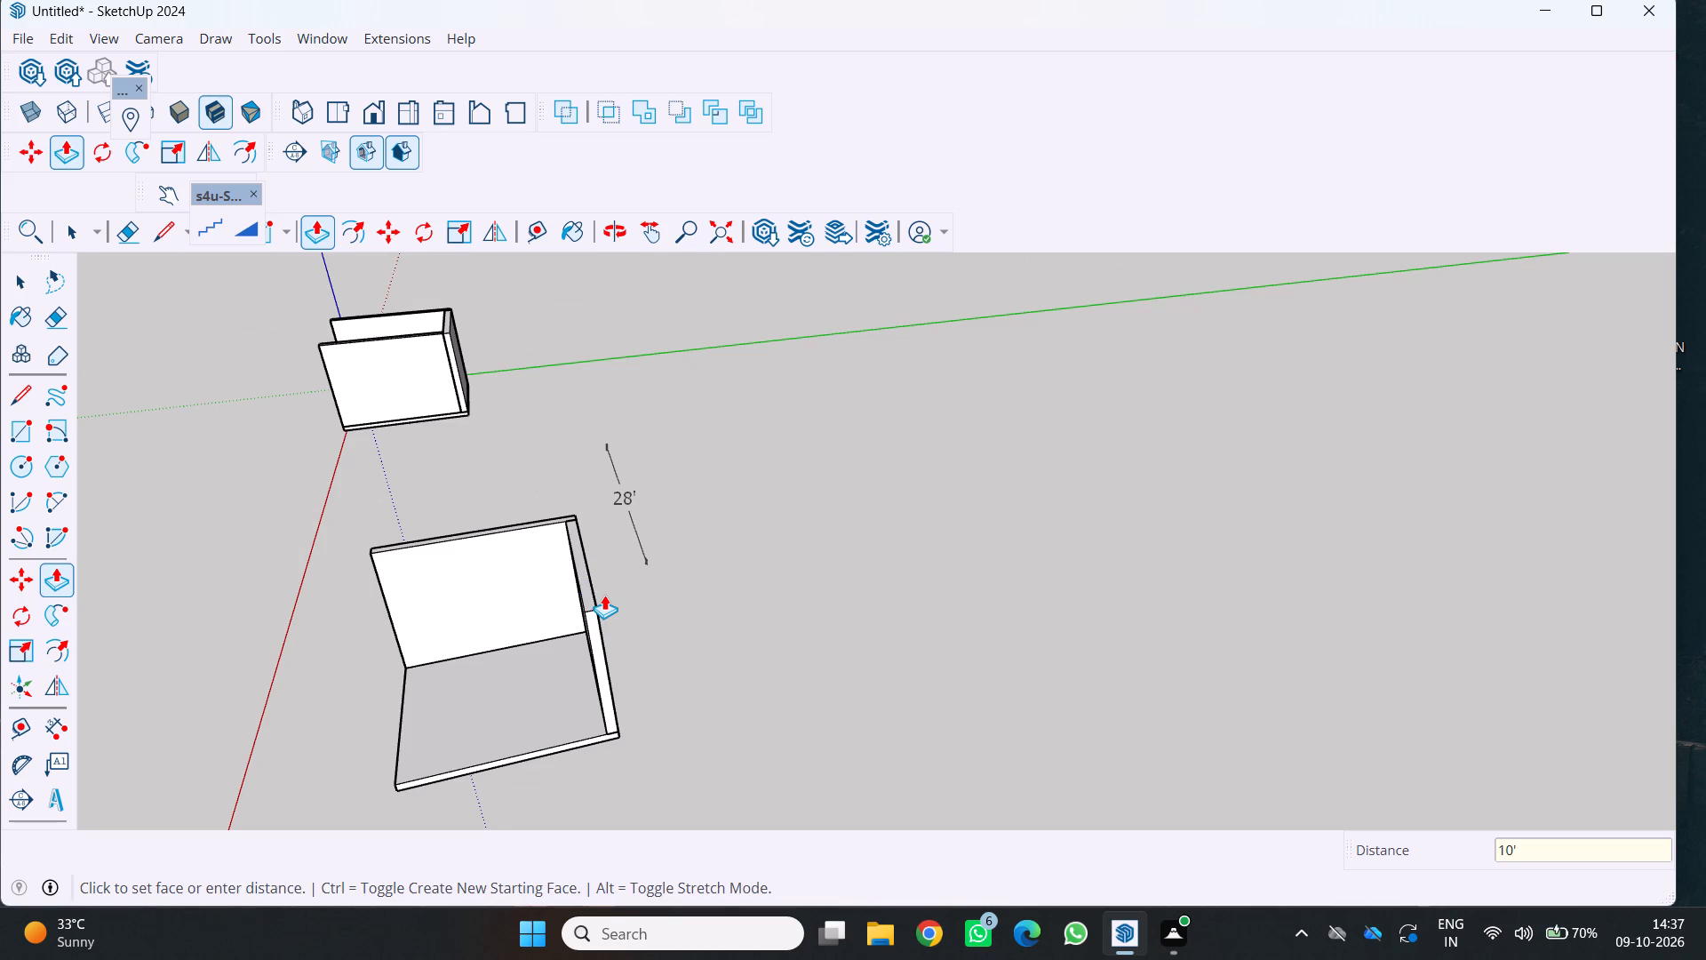
Select all connected faces and edges of the second wall and make them a group.
scroll(507, 670, down, 5)
middle_click(514, 676)
middle_click(522, 680)
middle_click(526, 682)
middle_click(530, 684)
middle_click(533, 684)
middle_click(883, 513)
scroll(568, 680, down, 4)
middle_drag(546, 688, 594, 682)
middle_drag(604, 680, 776, 635)
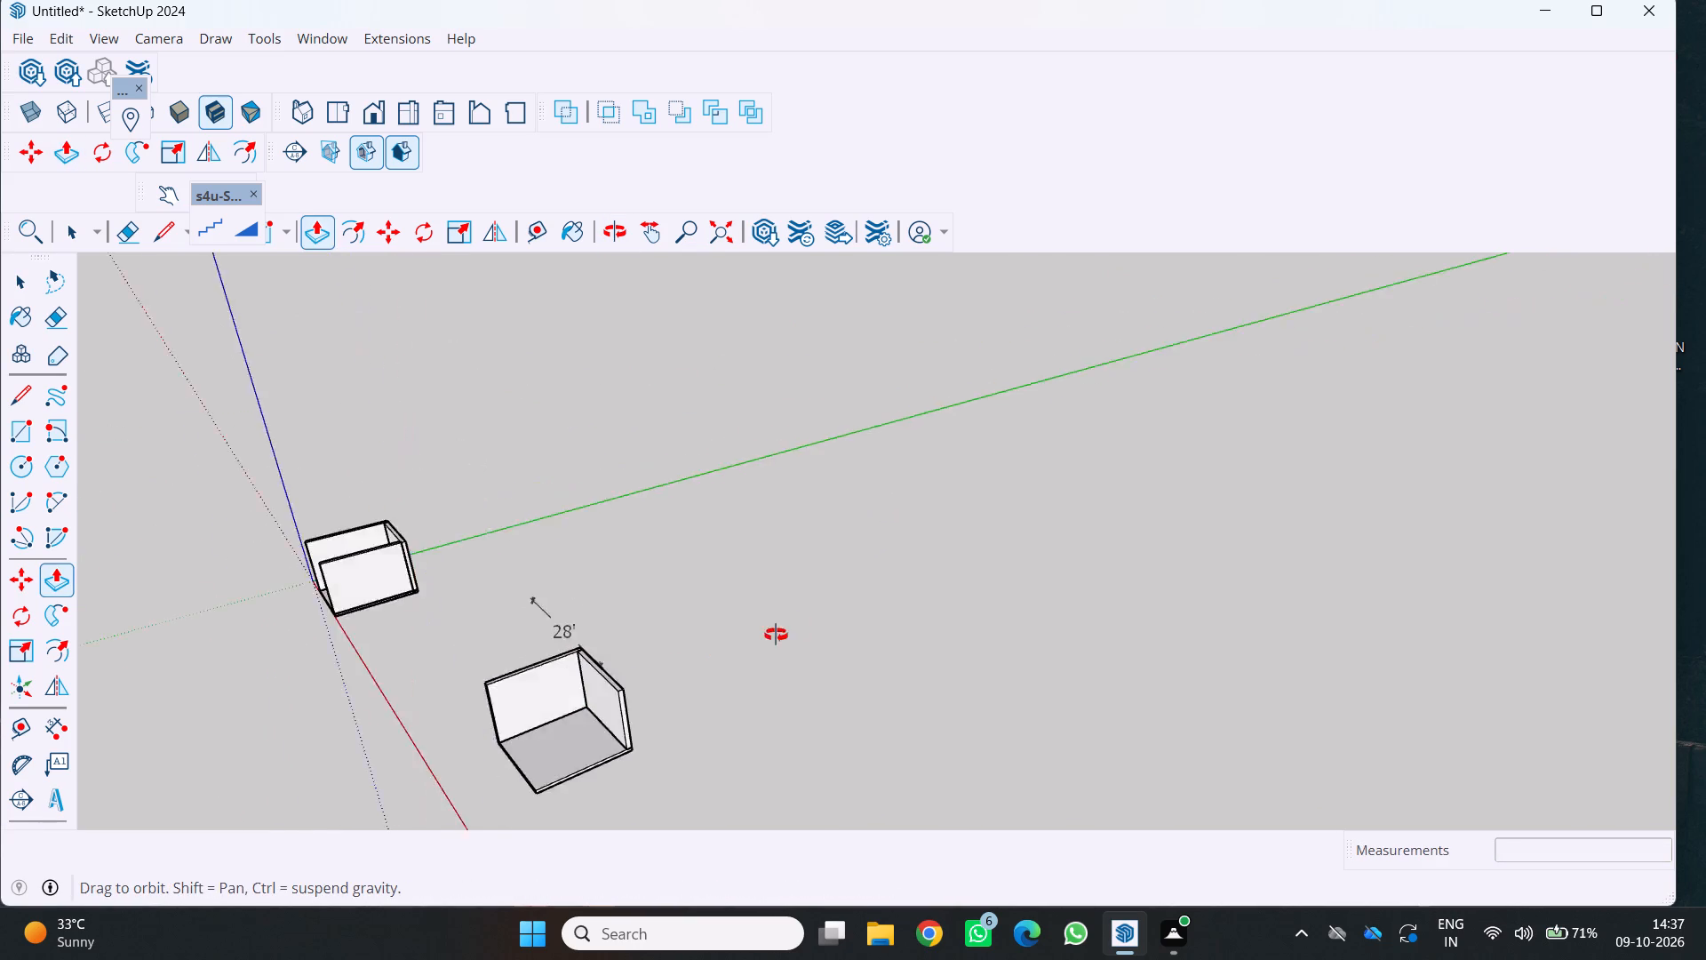
middle_drag(776, 635, 862, 542)
scroll(728, 691, up, 5)
middle_drag(749, 699, 1008, 697)
middle_click(1008, 697)
scroll(983, 726, down, 6)
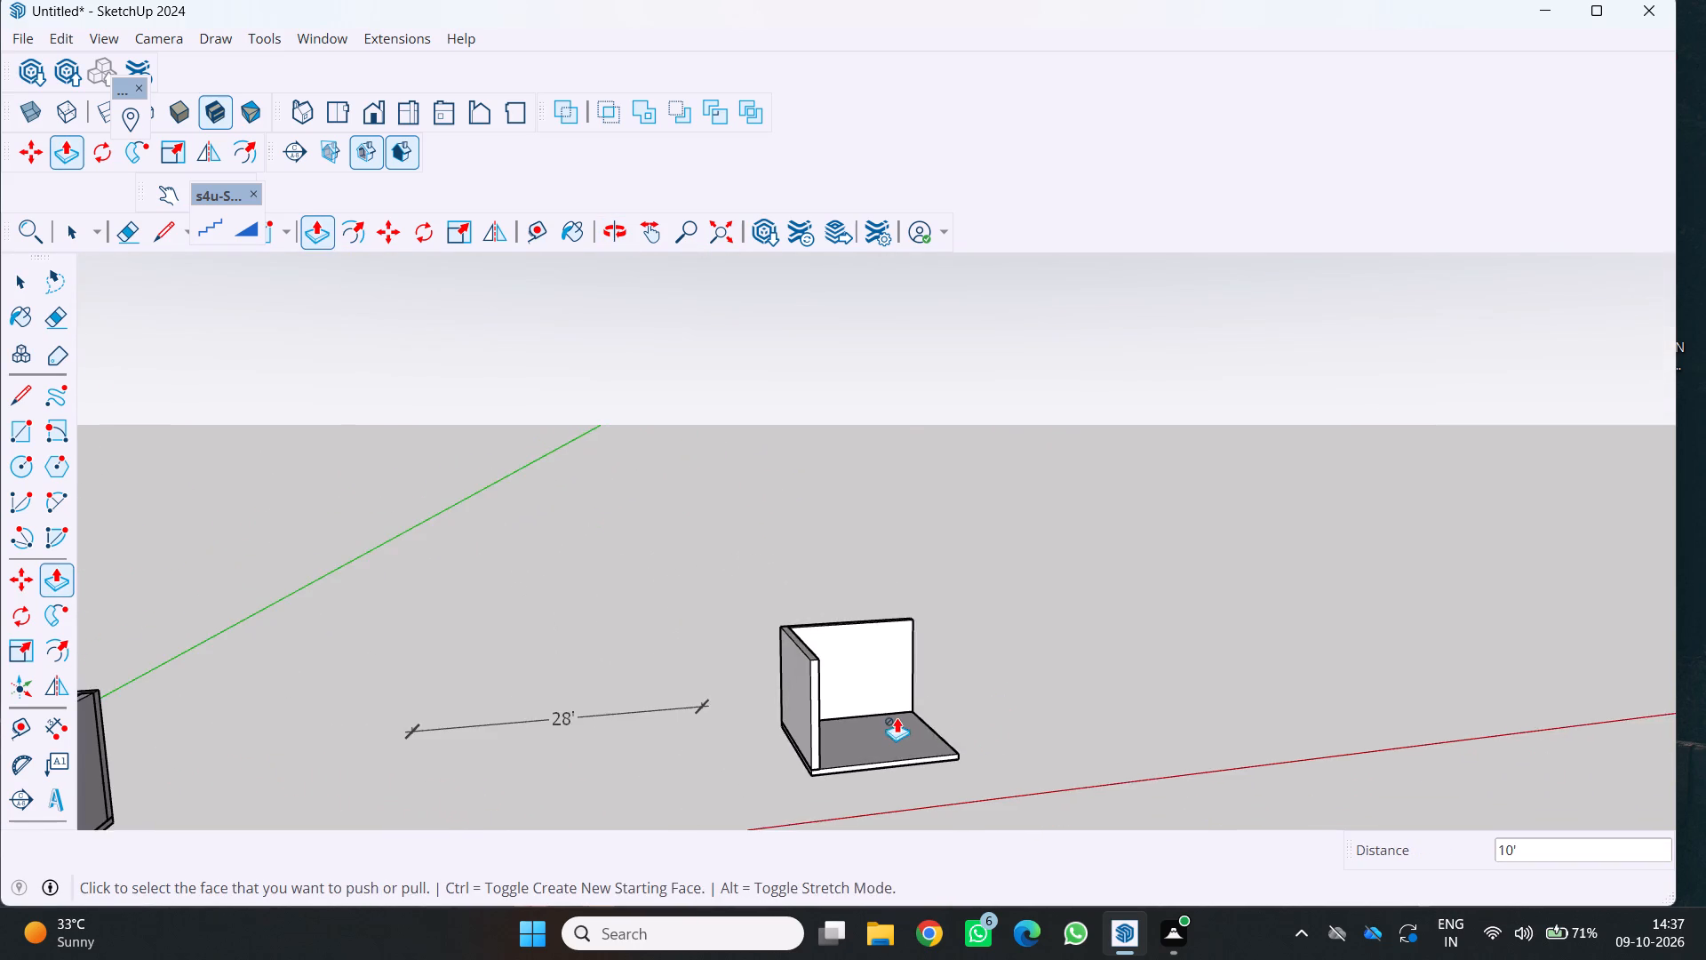
middle_drag(902, 743, 656, 692)
key(space)
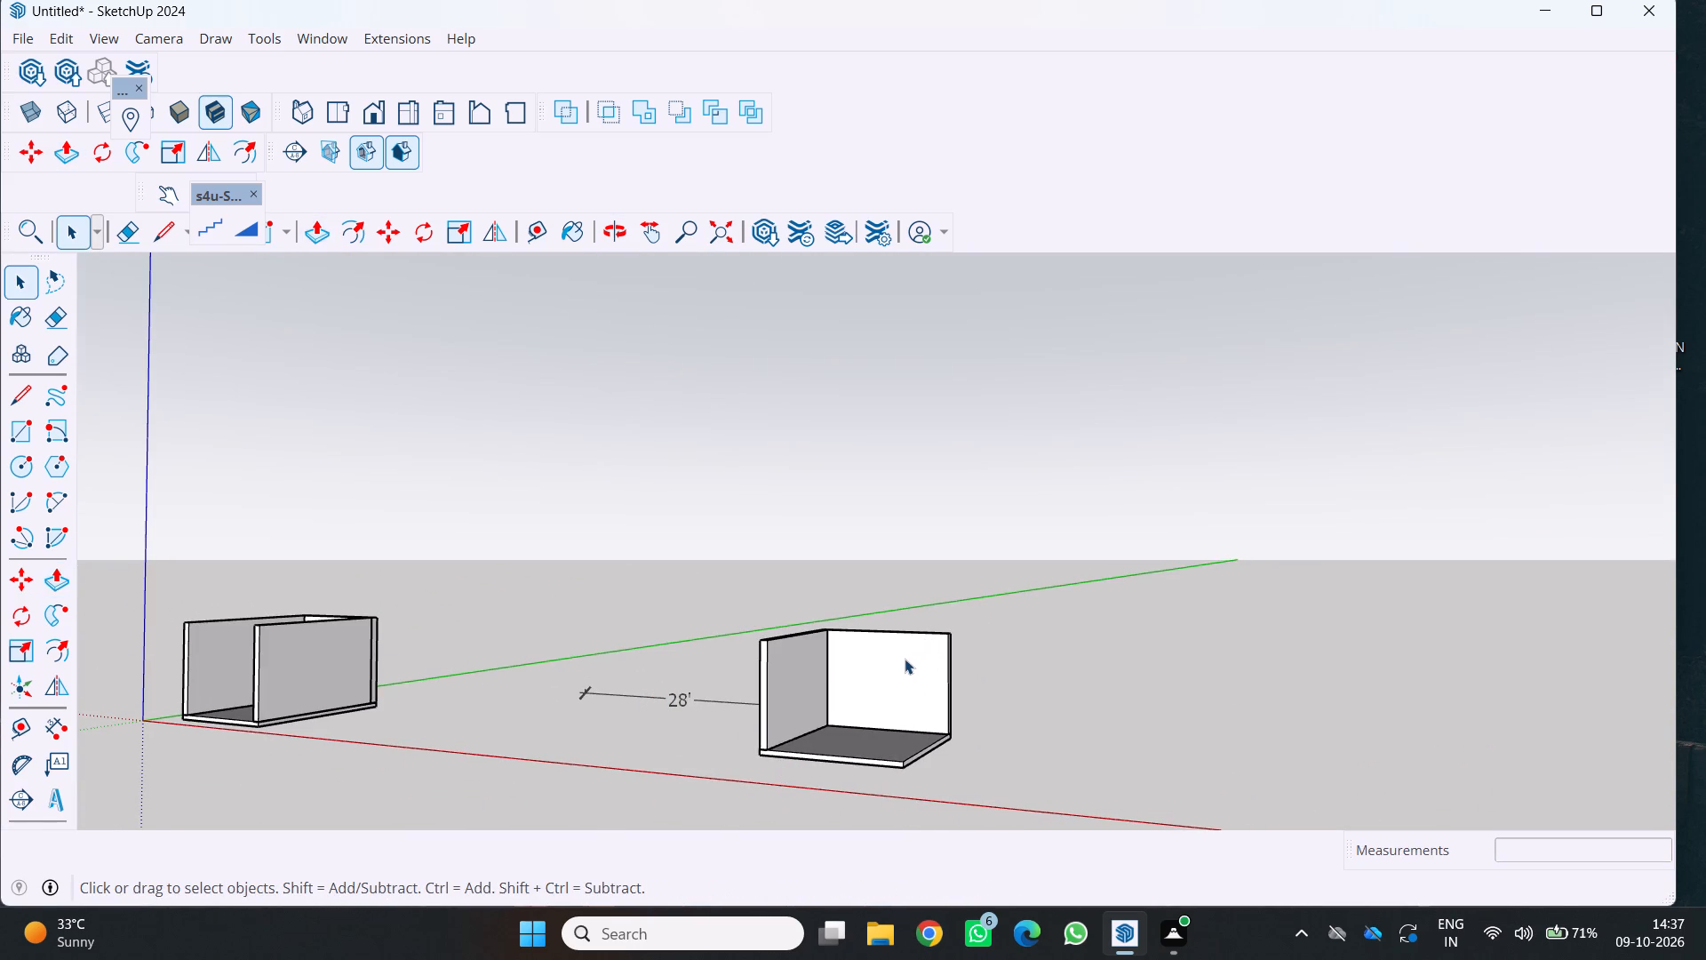
triple_click(905, 659)
middle_drag(893, 657, 347, 635)
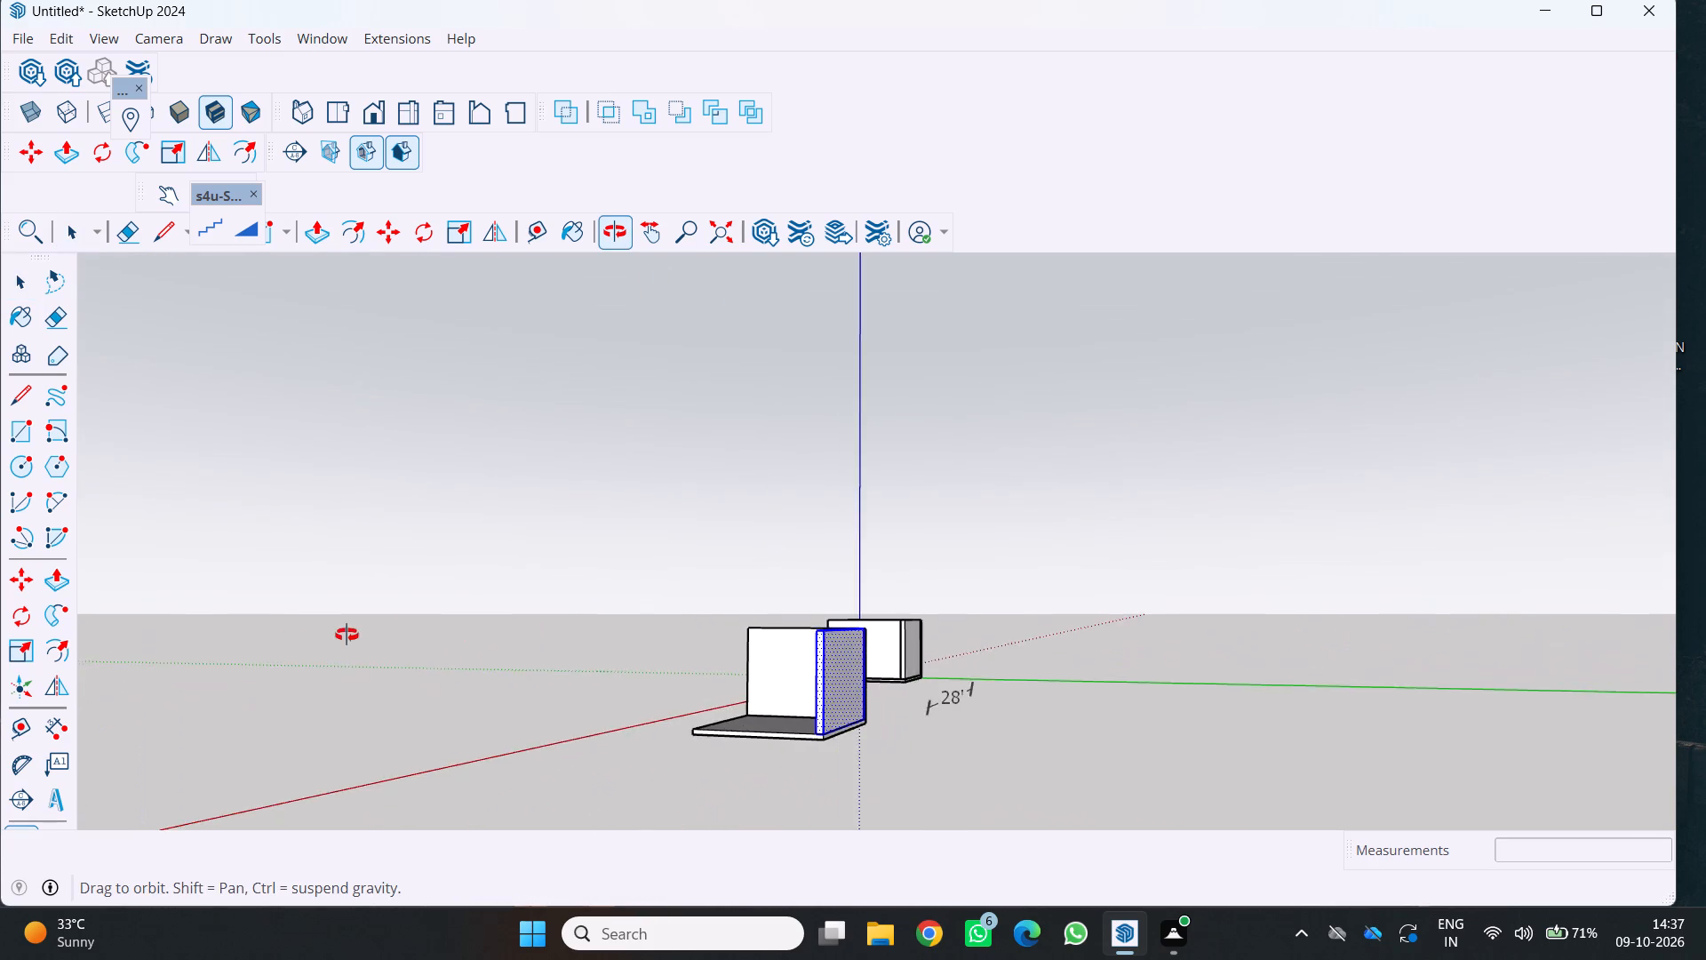
middle_drag(347, 635, 809, 704)
right_click(898, 750)
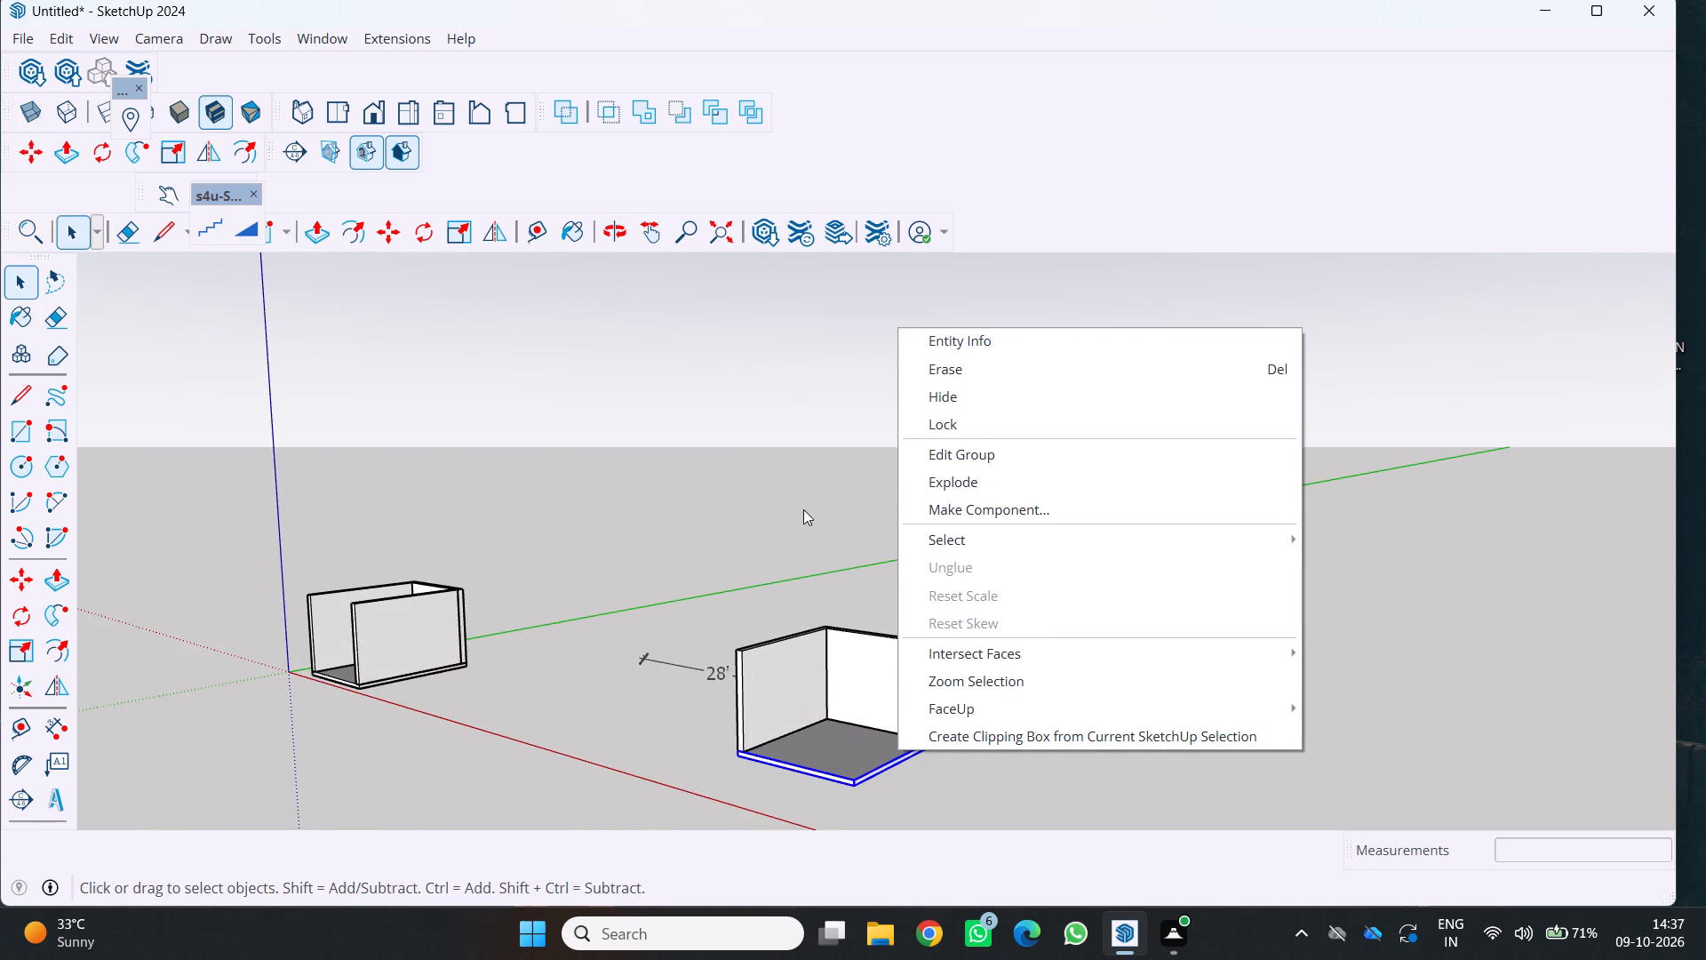
key(space)
key(space)
click(689, 496)
triple_click(856, 669)
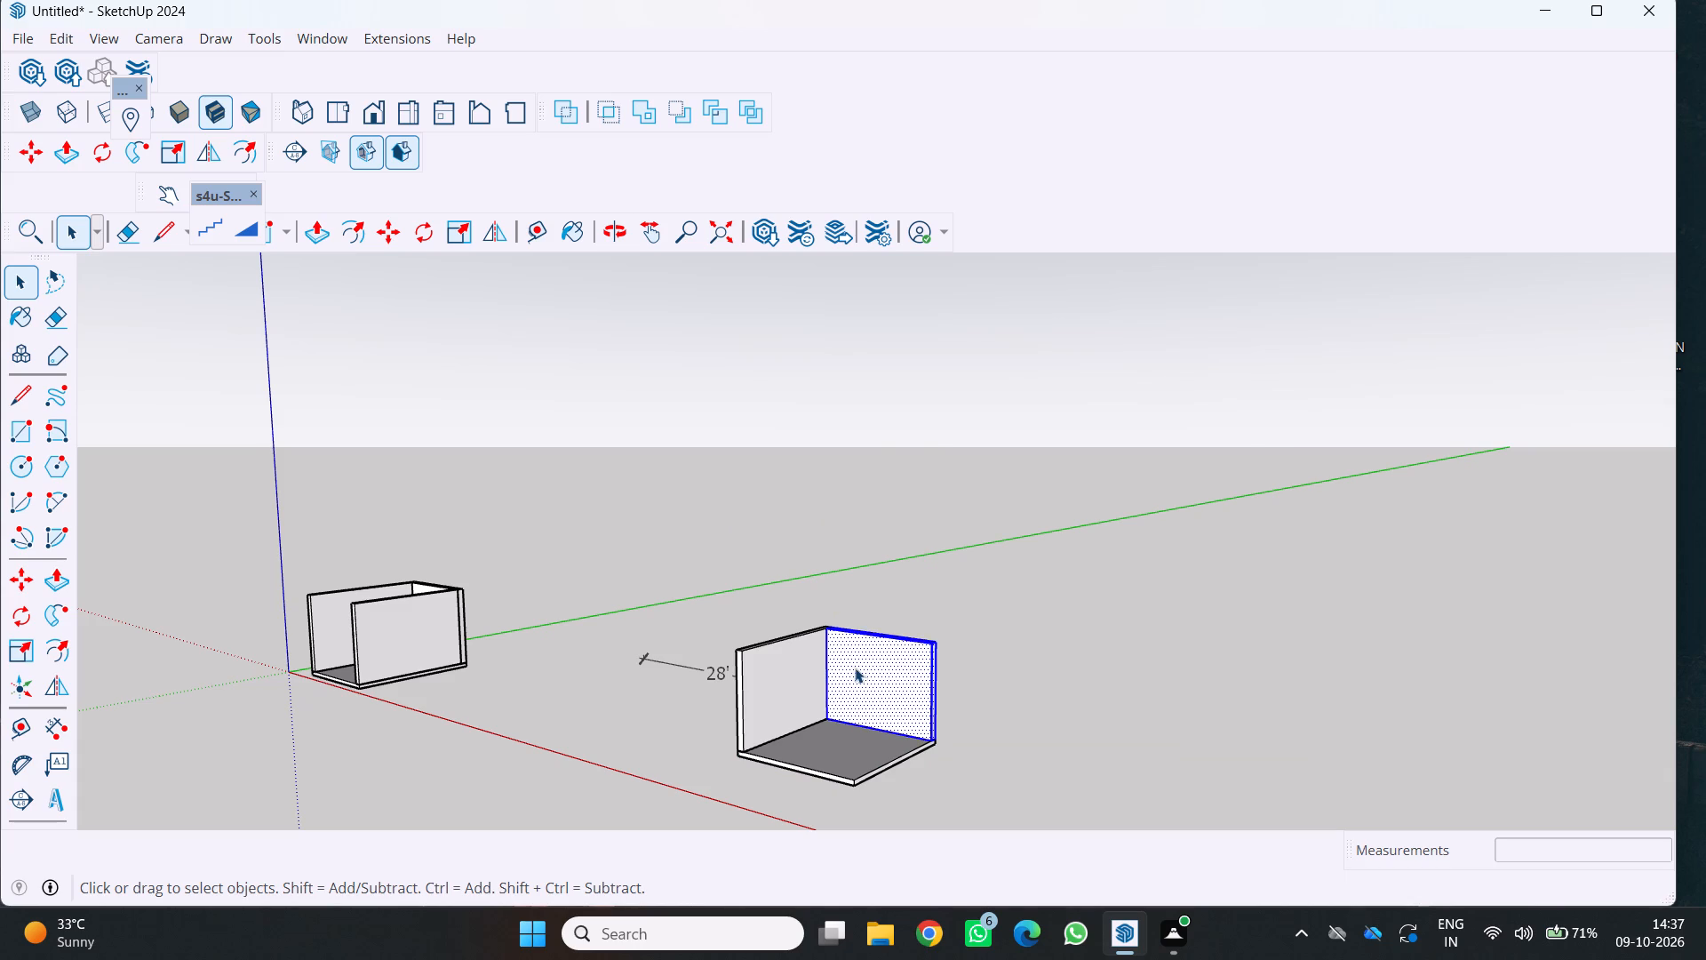
right_click(847, 662)
click(897, 422)
Draw a 9" wide, 13'3" long rectangle on the slab along the edge opposite the first wall, starting at the second wall.
scroll(626, 559, down, 4)
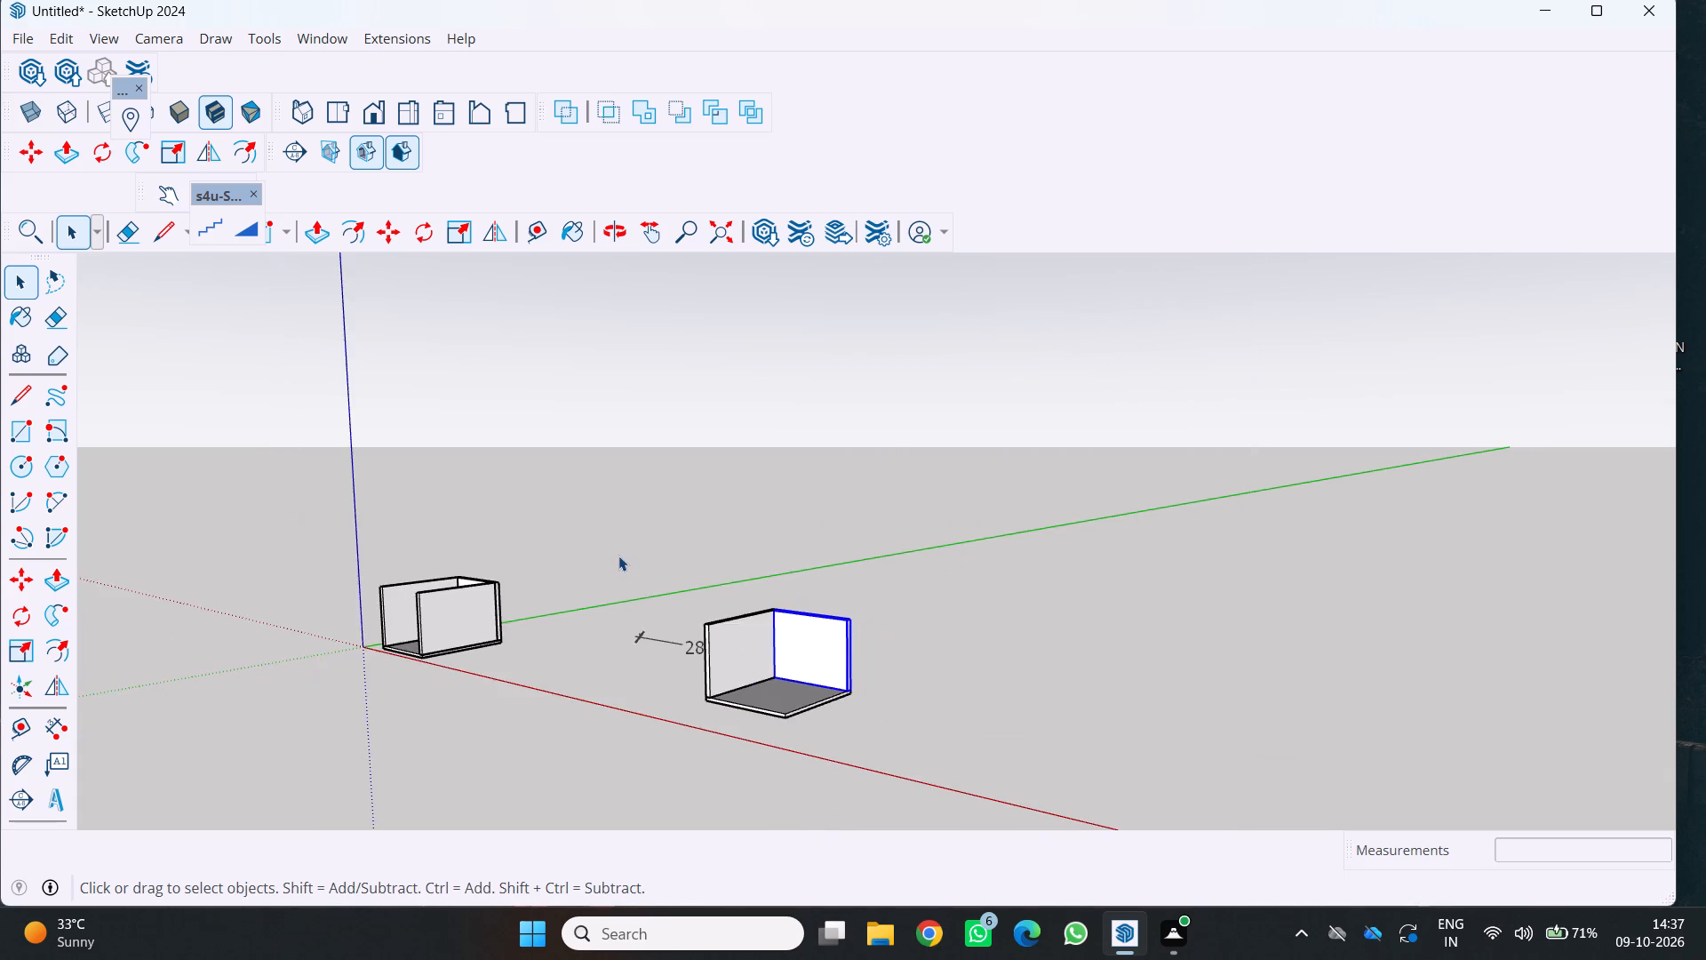
middle_drag(631, 560, 827, 638)
scroll(918, 670, up, 6)
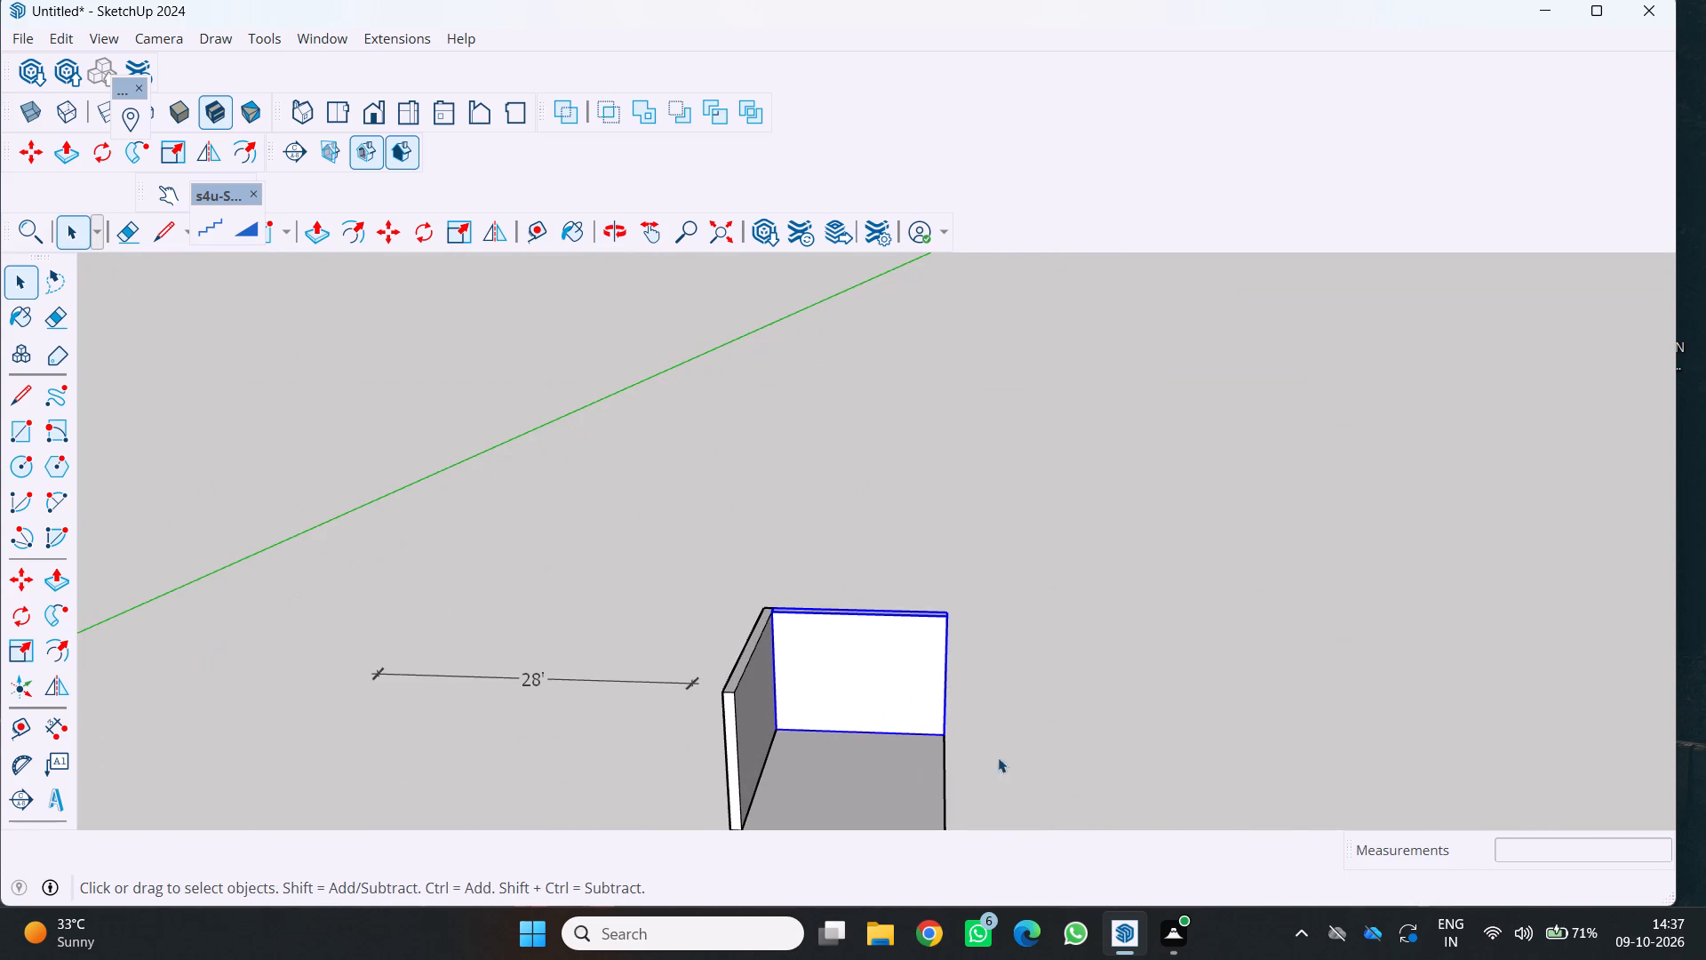
key(r)
scroll(978, 747, down, 10)
scroll(978, 762, up, 4)
scroll(866, 724, up, 3)
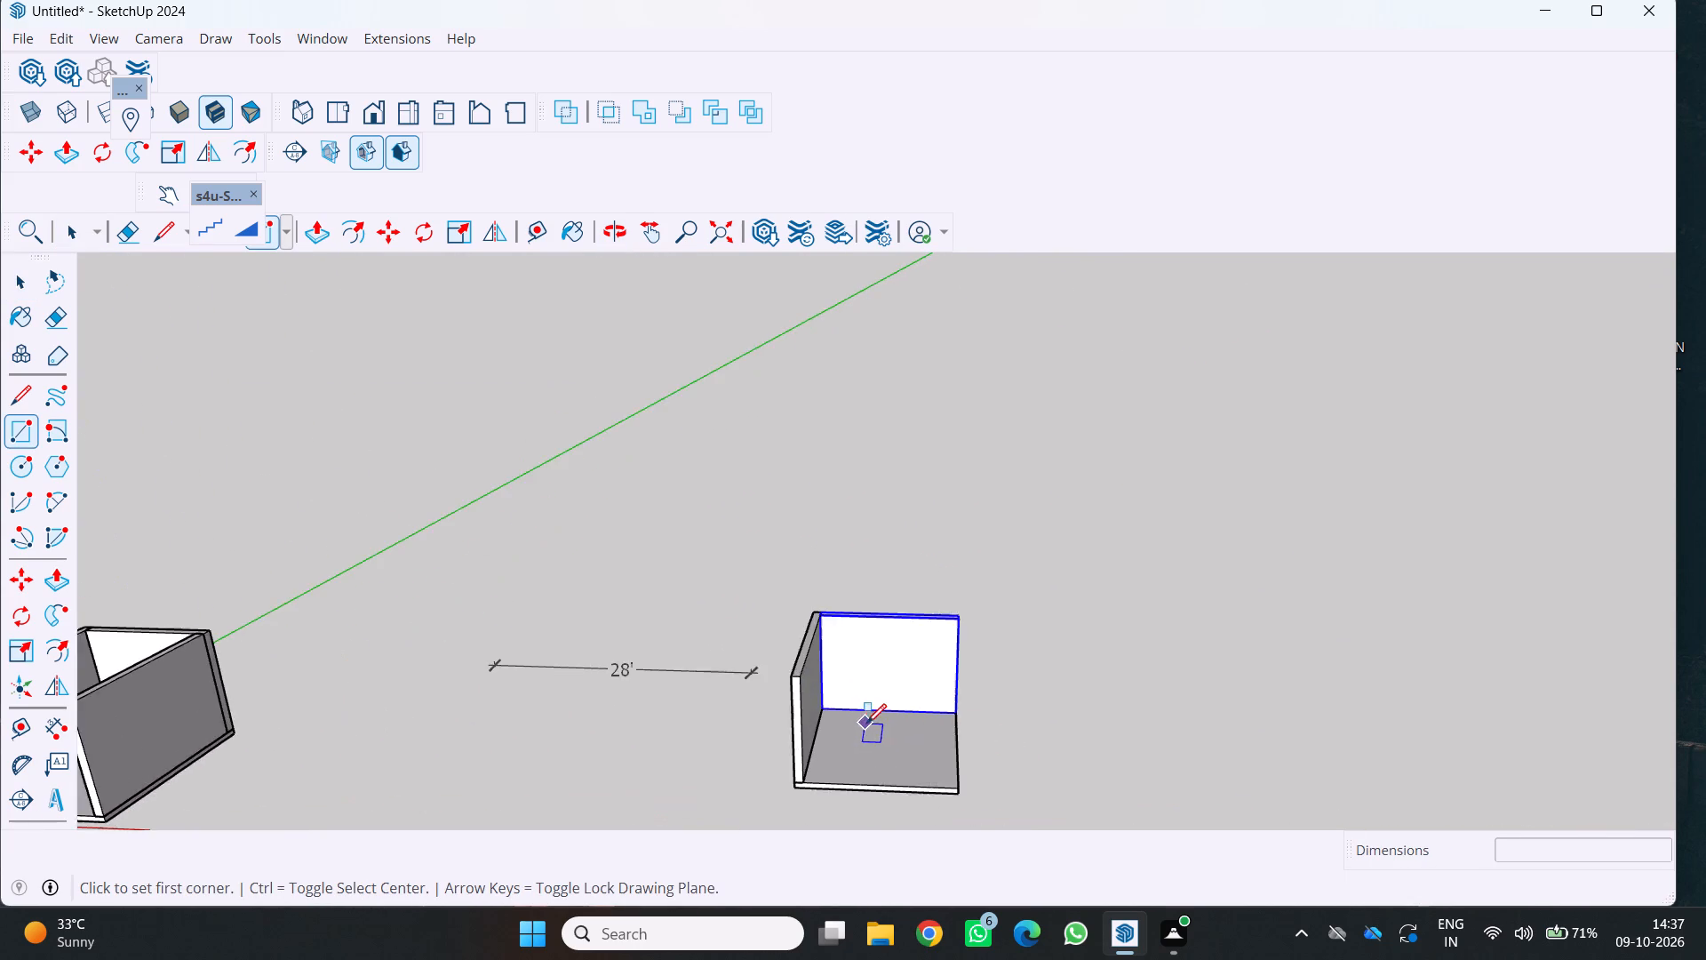
scroll(866, 724, up, 5)
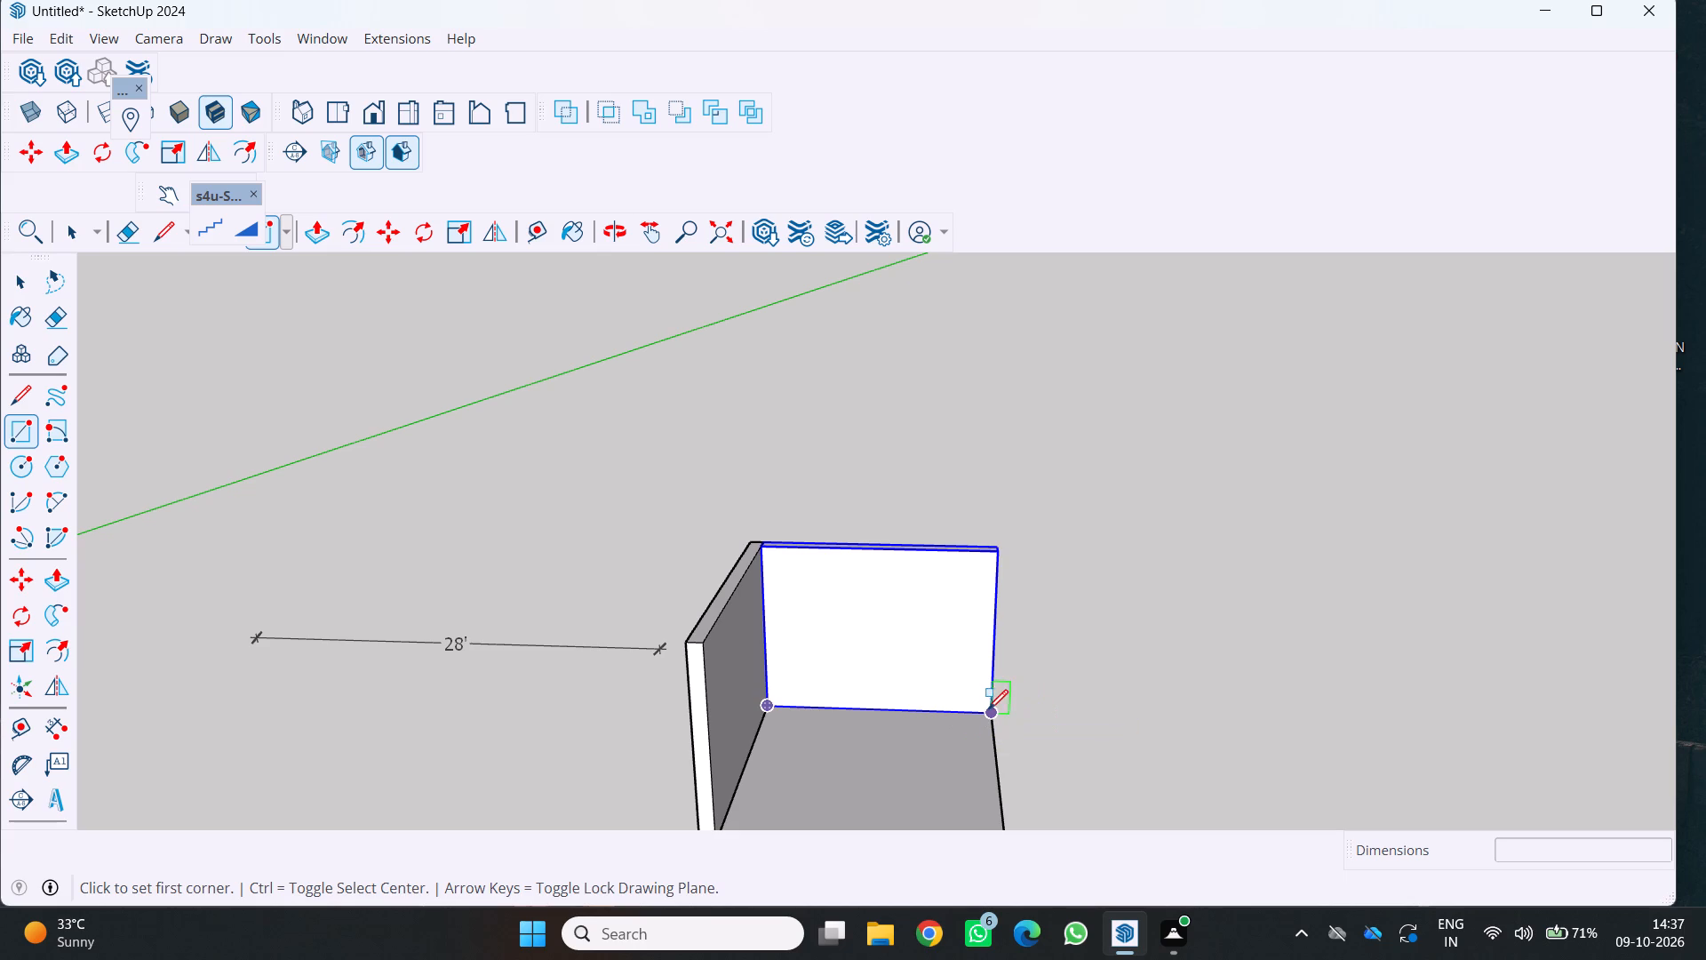
click(990, 709)
scroll(916, 748, down, 13)
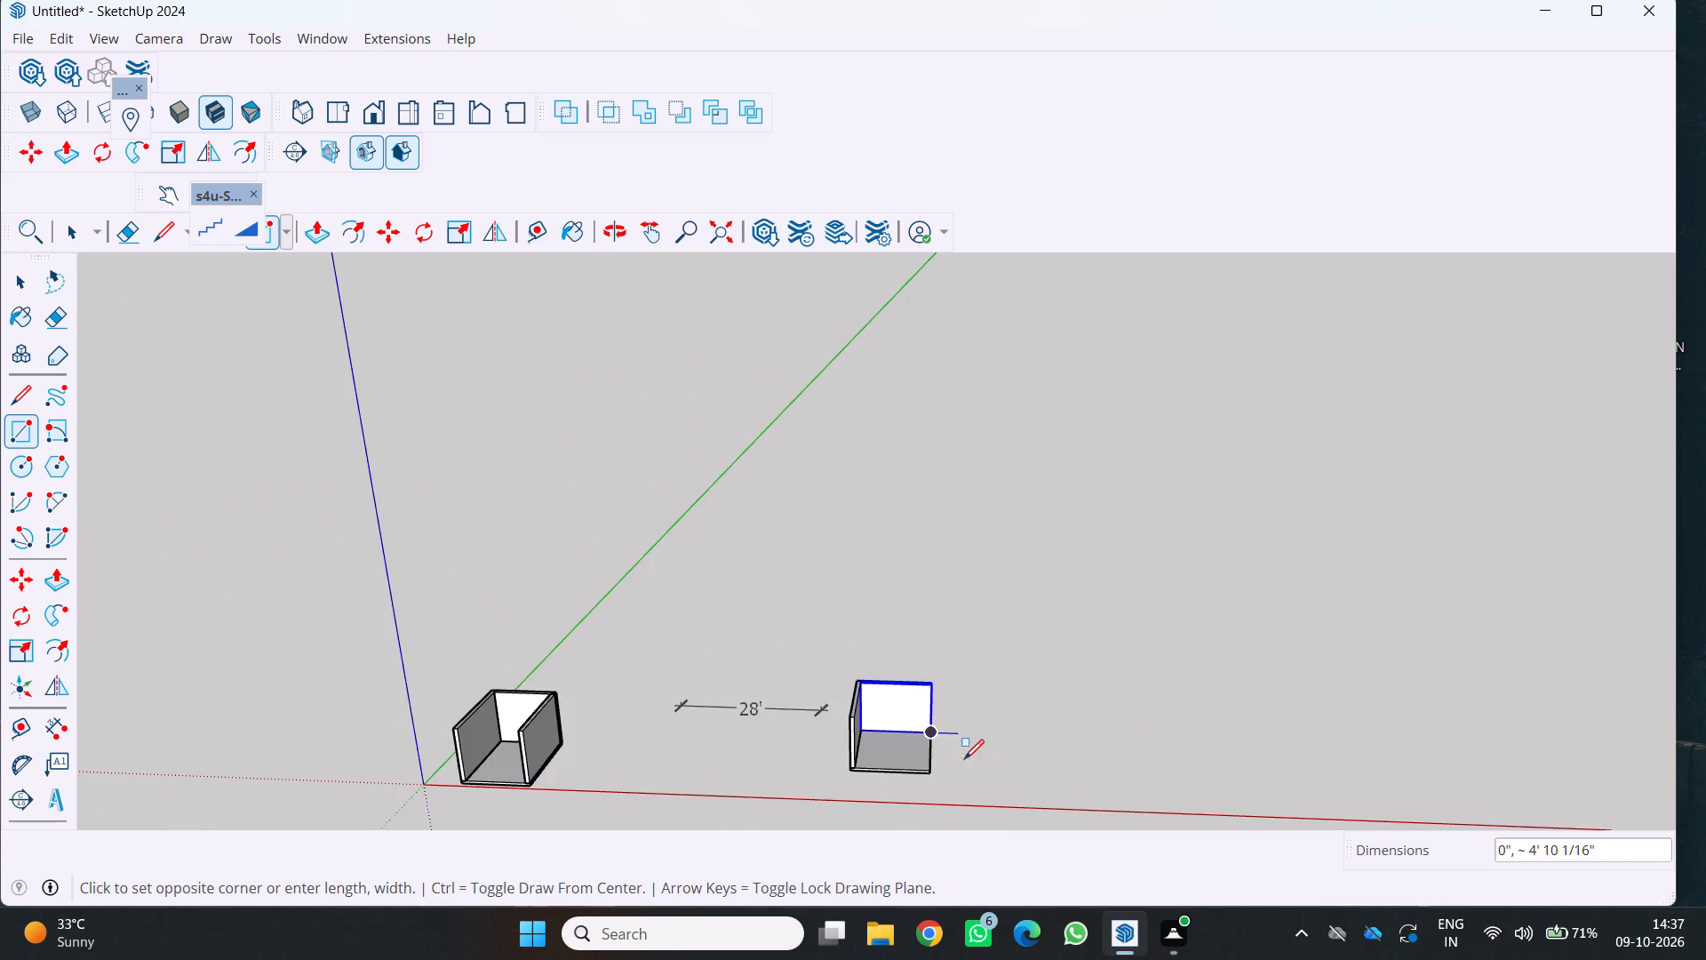
scroll(881, 771, up, 5)
scroll(917, 766, down, 1)
scroll(924, 751, up, 4)
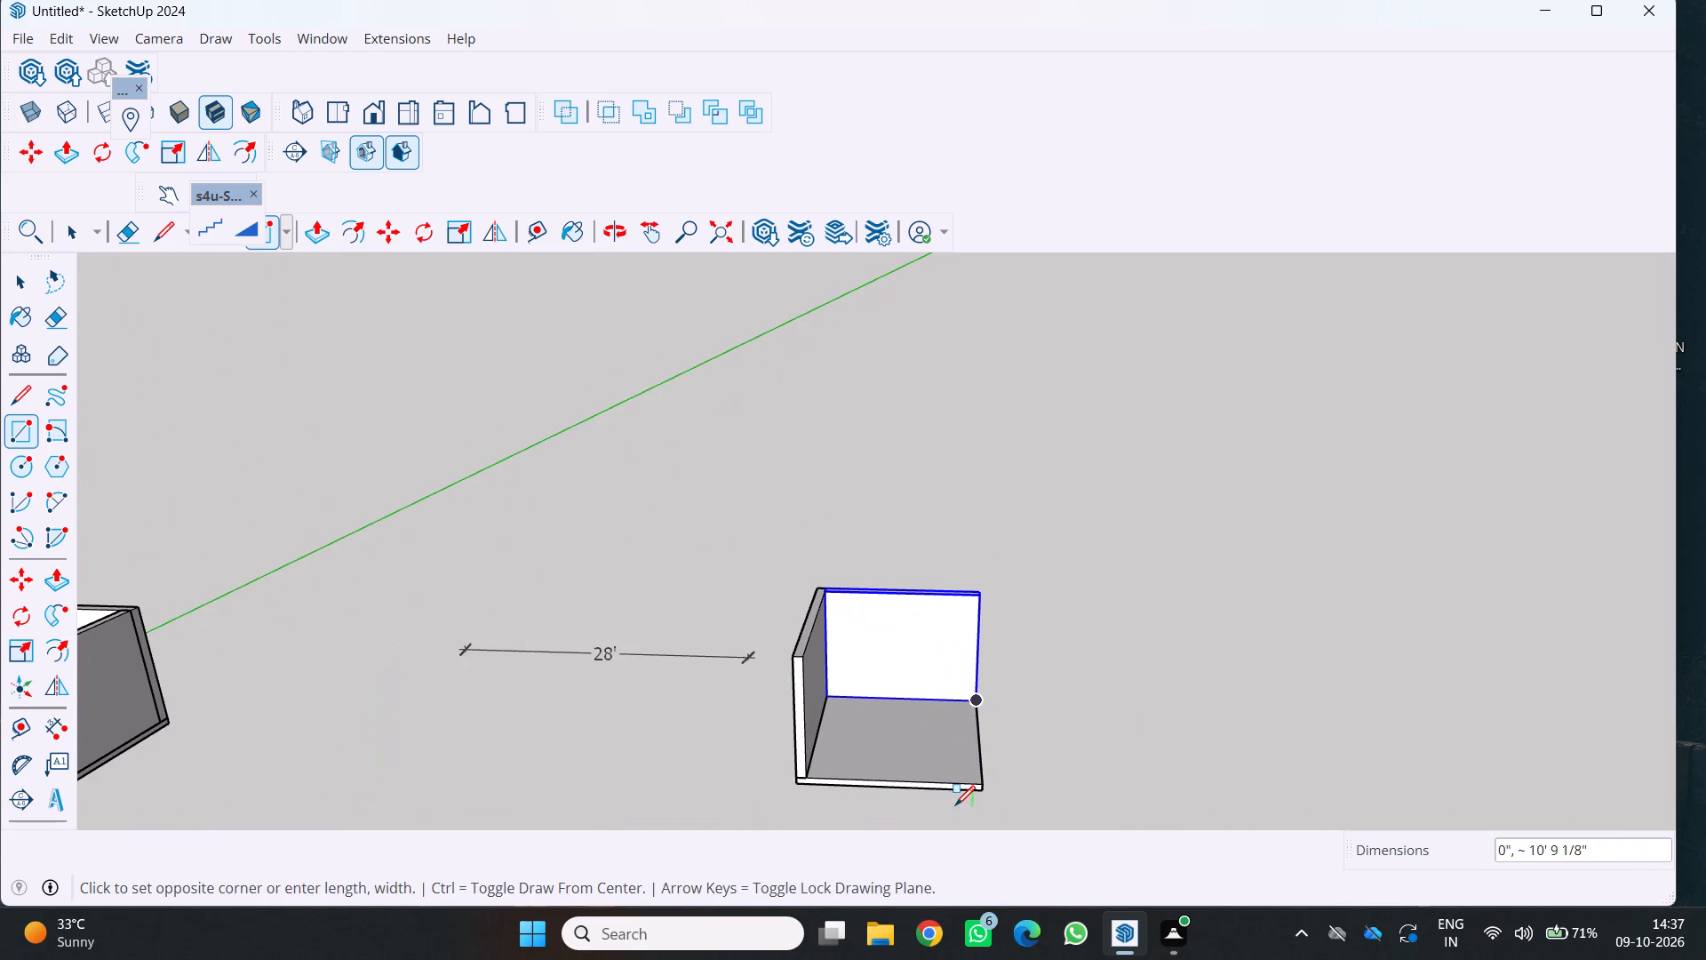
click(955, 780)
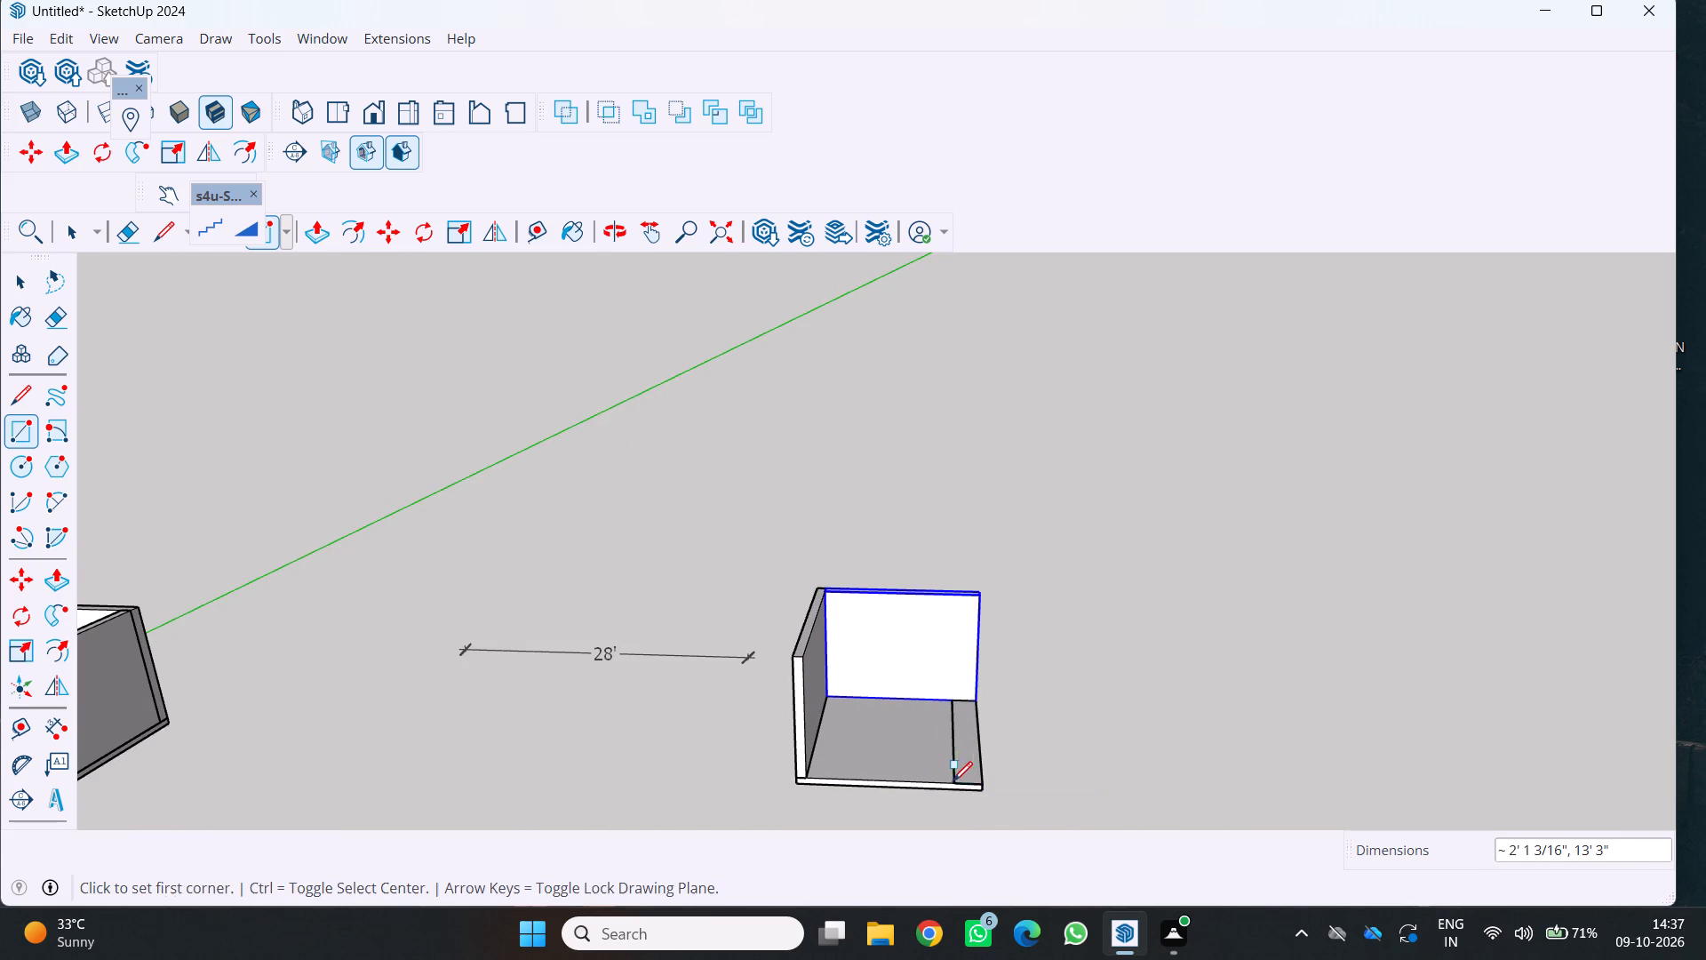
key(9)
key(Return)
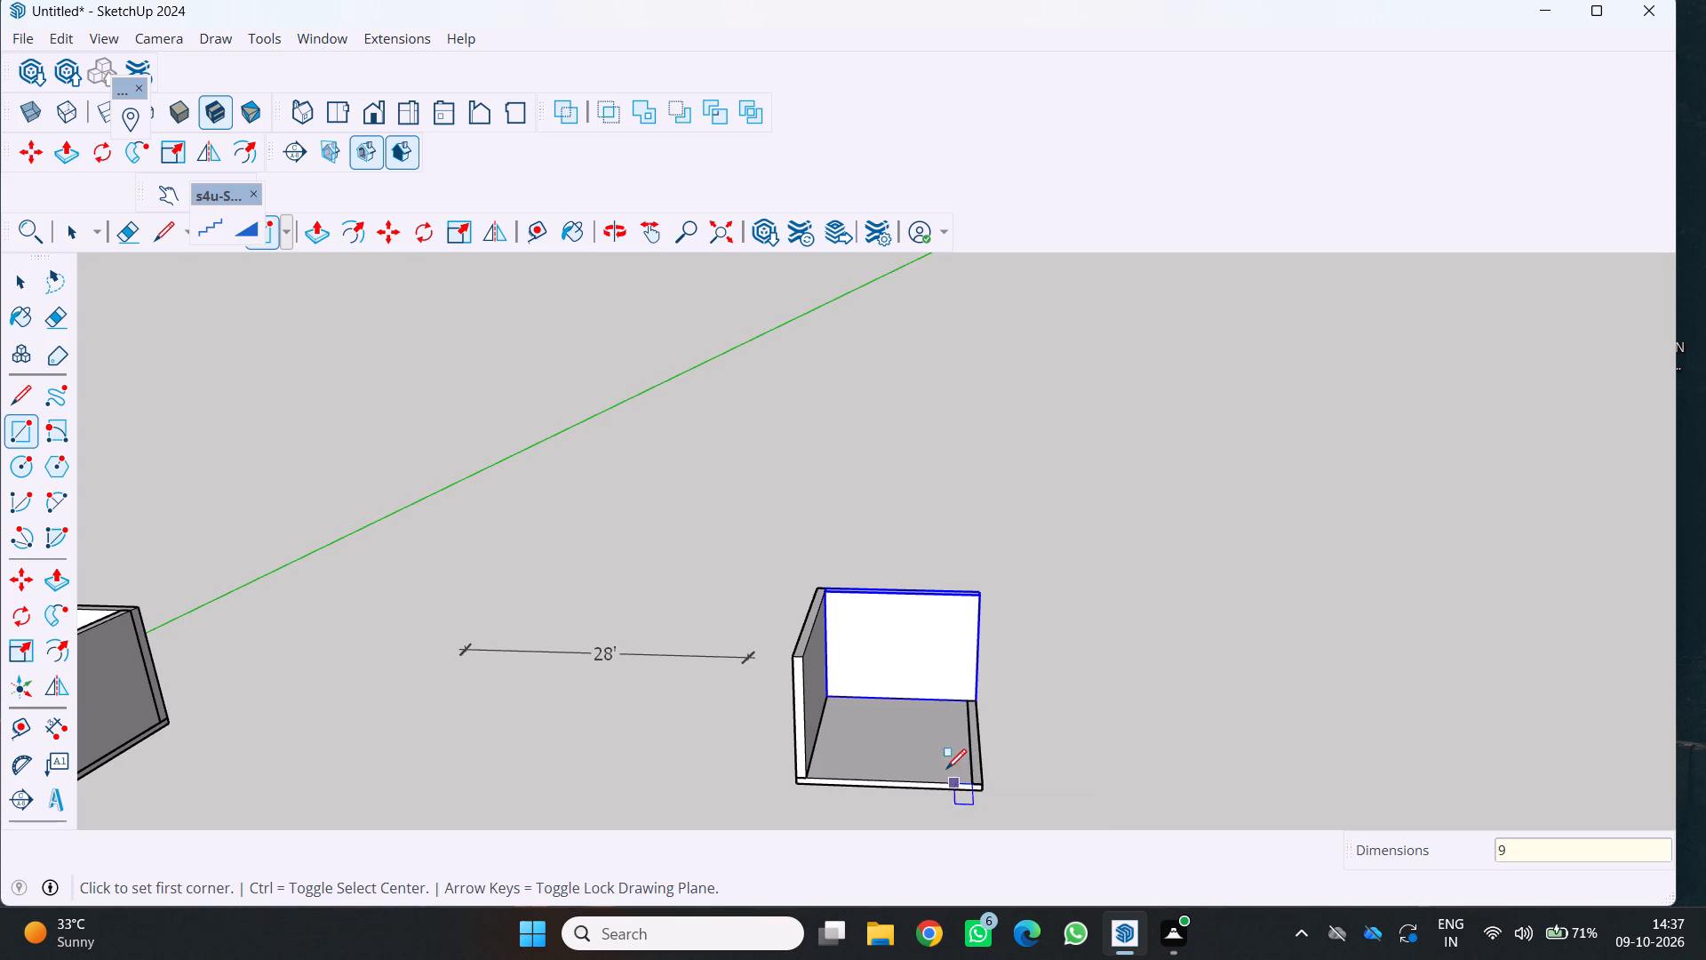
Extrude the 9" strip opposite the first wall upward 10' with Push/Pull to form the third wall.
scroll(948, 758, up, 8)
key(p)
scroll(988, 734, up, 6)
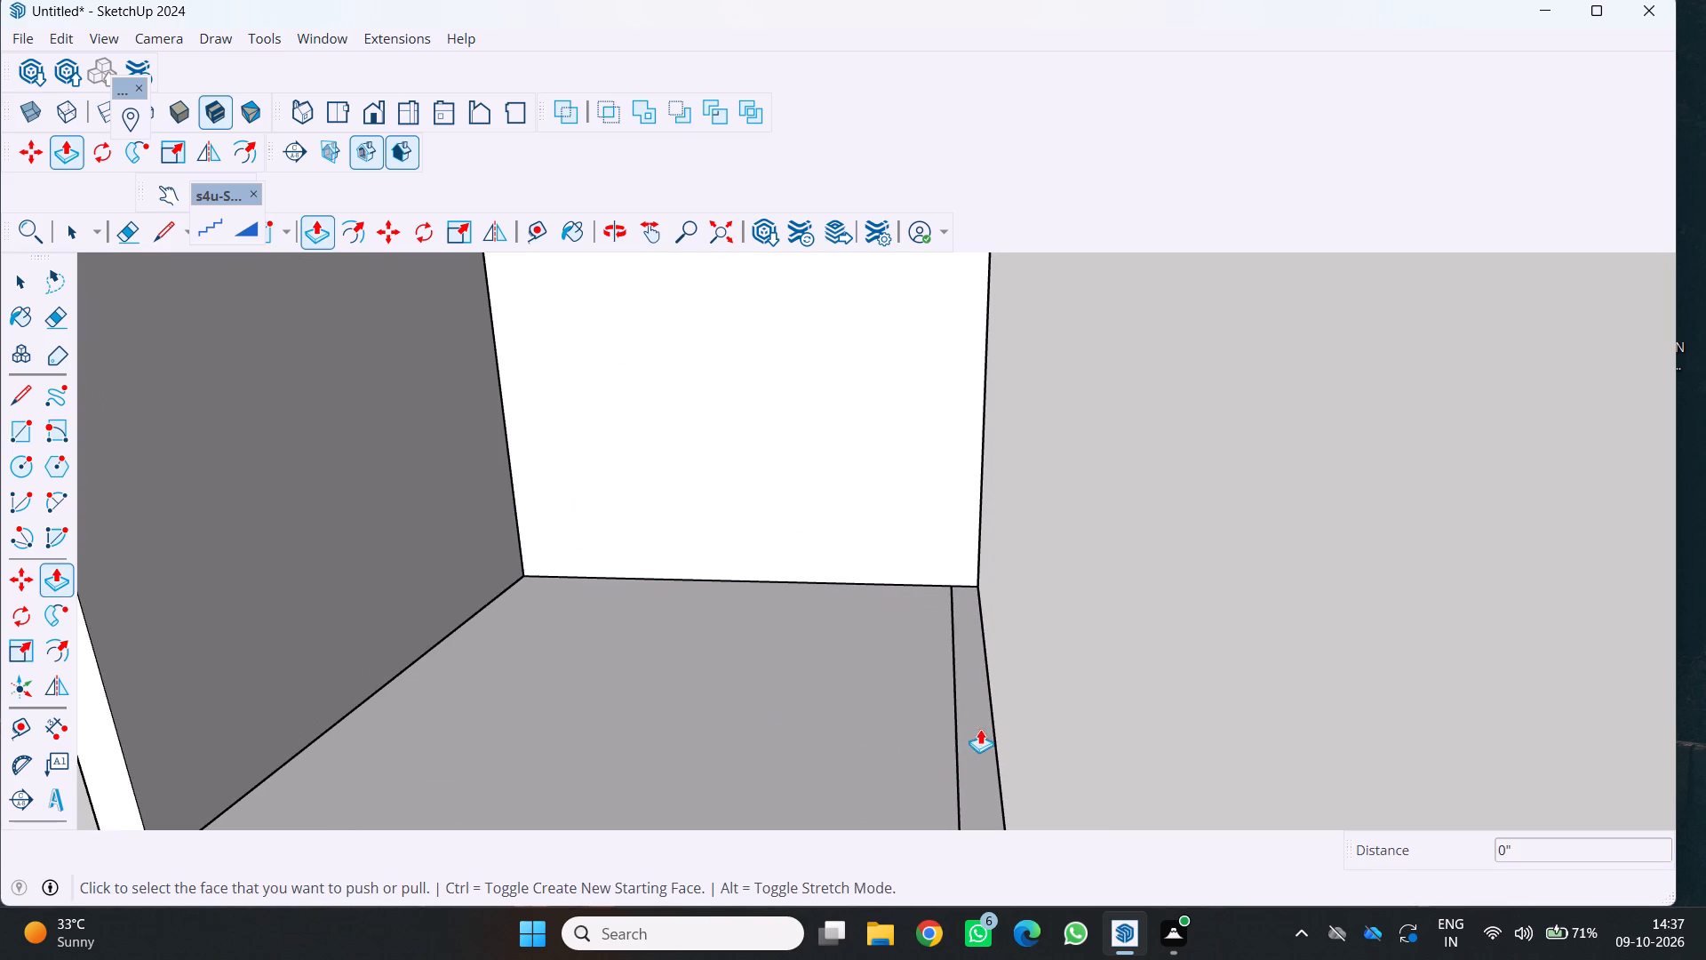
scroll(978, 712, down, 9)
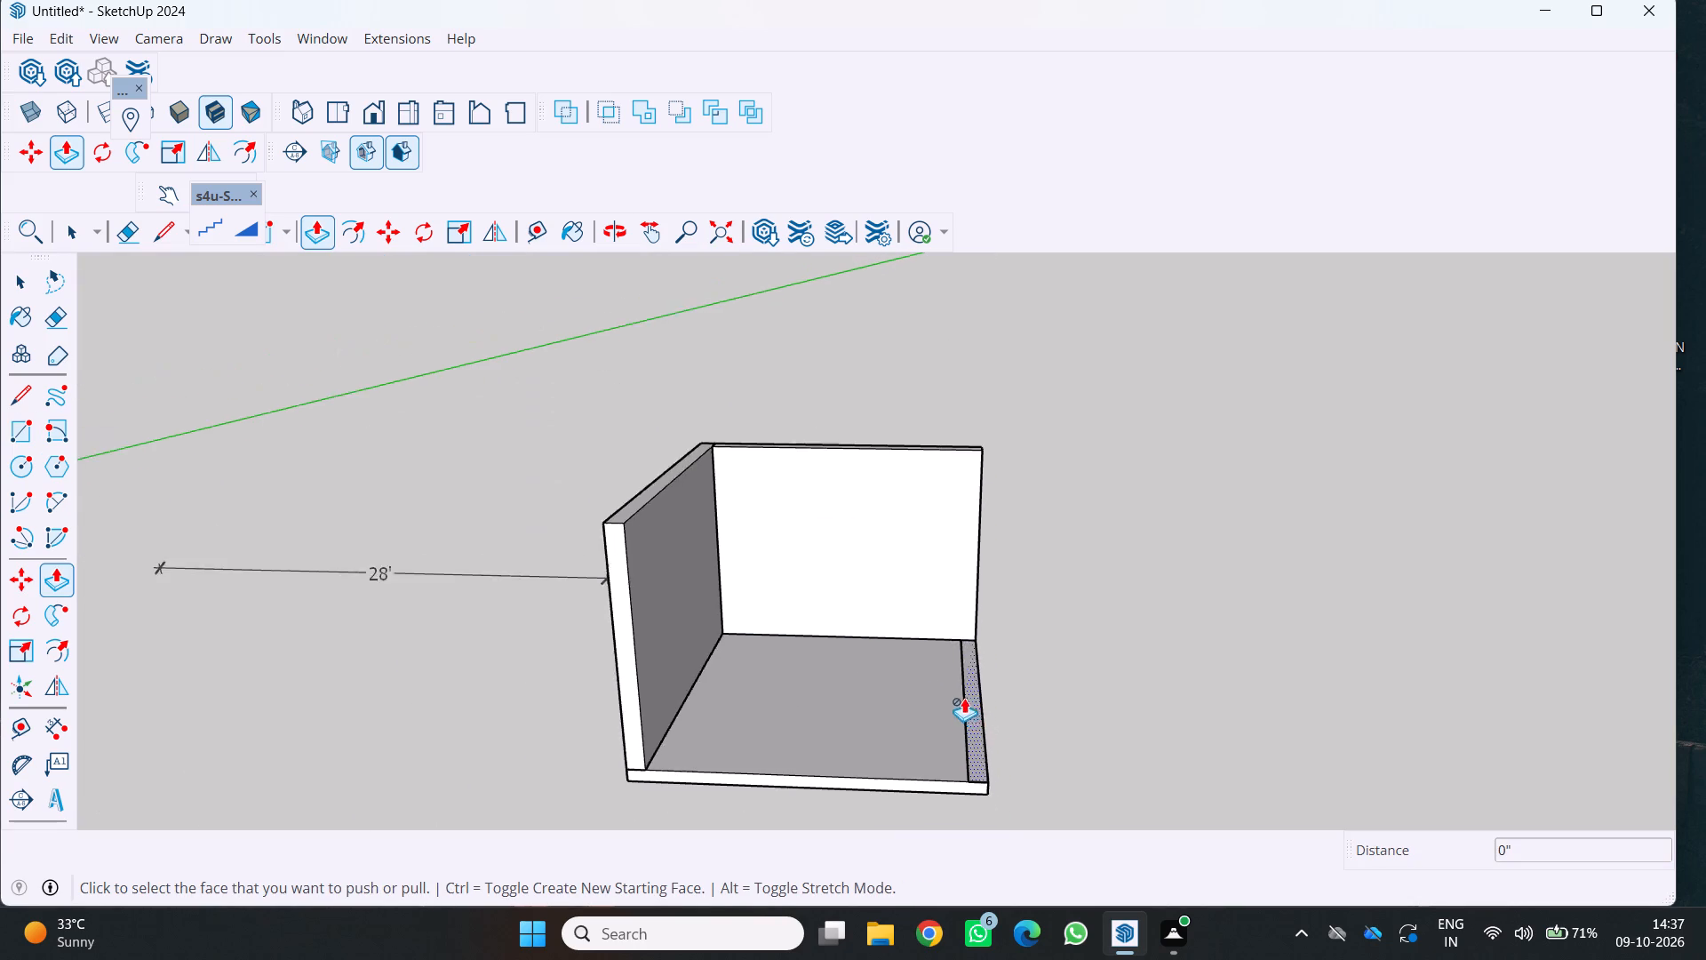
click(971, 705)
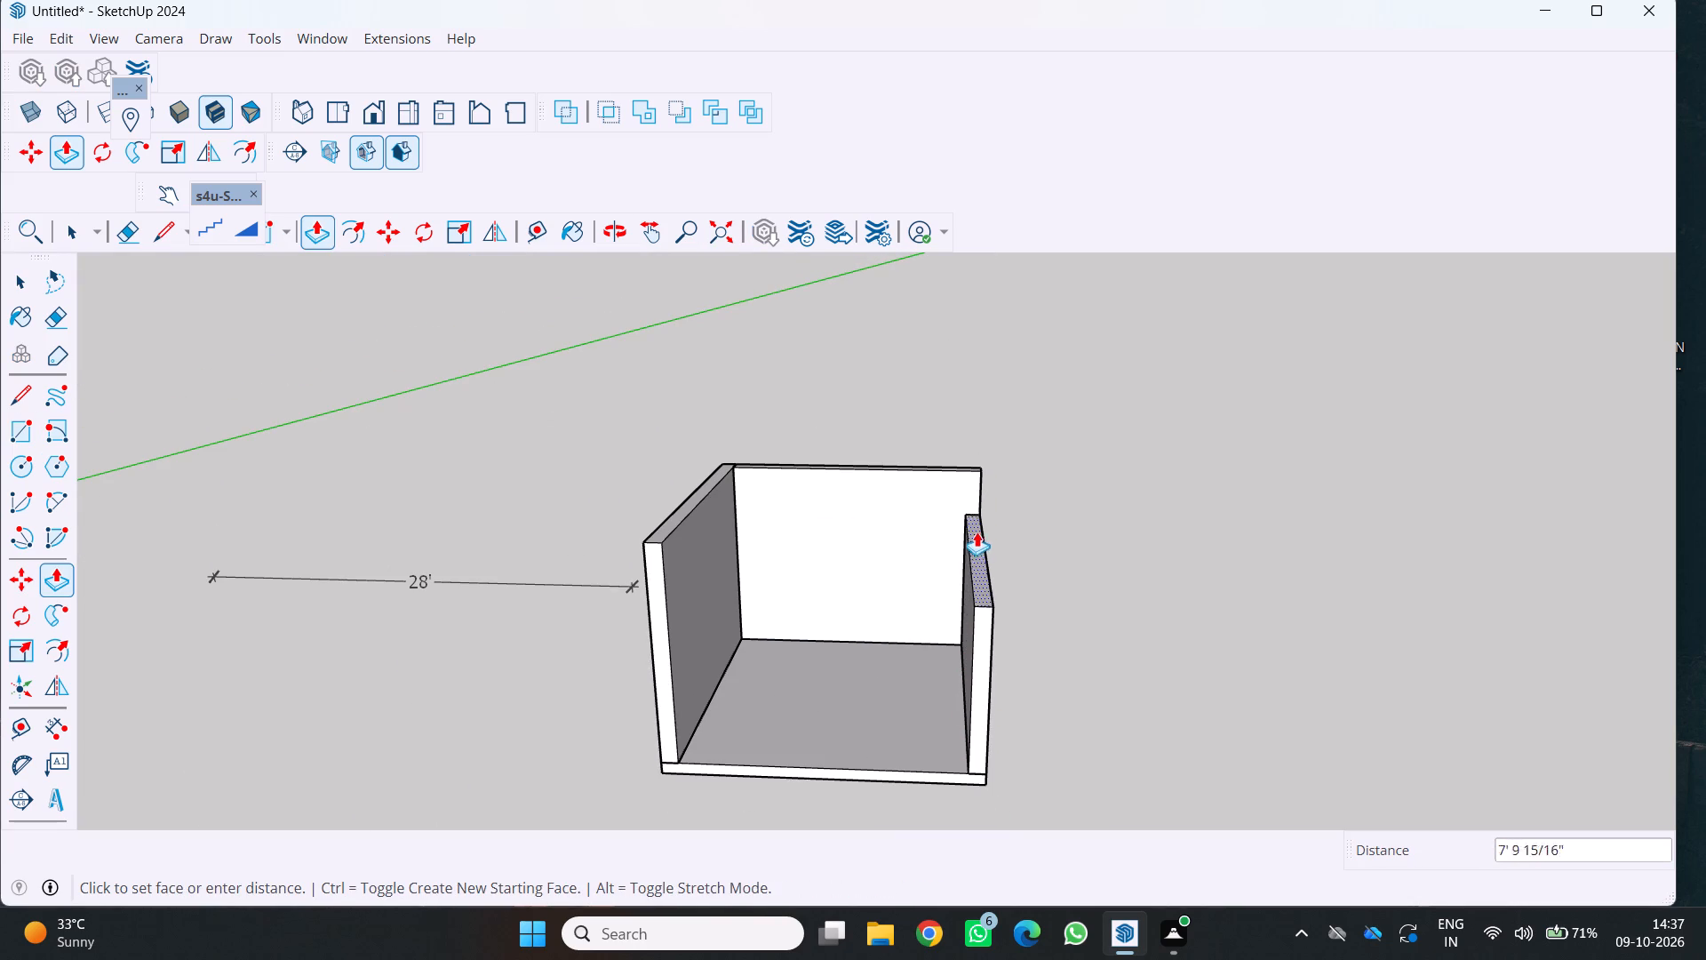
text(10')
key(Return)
Select all connected faces and edges of the third wall and make them a group.
scroll(610, 733, down, 3)
middle_drag(606, 693, 679, 724)
scroll(729, 708, up, 1)
key(space)
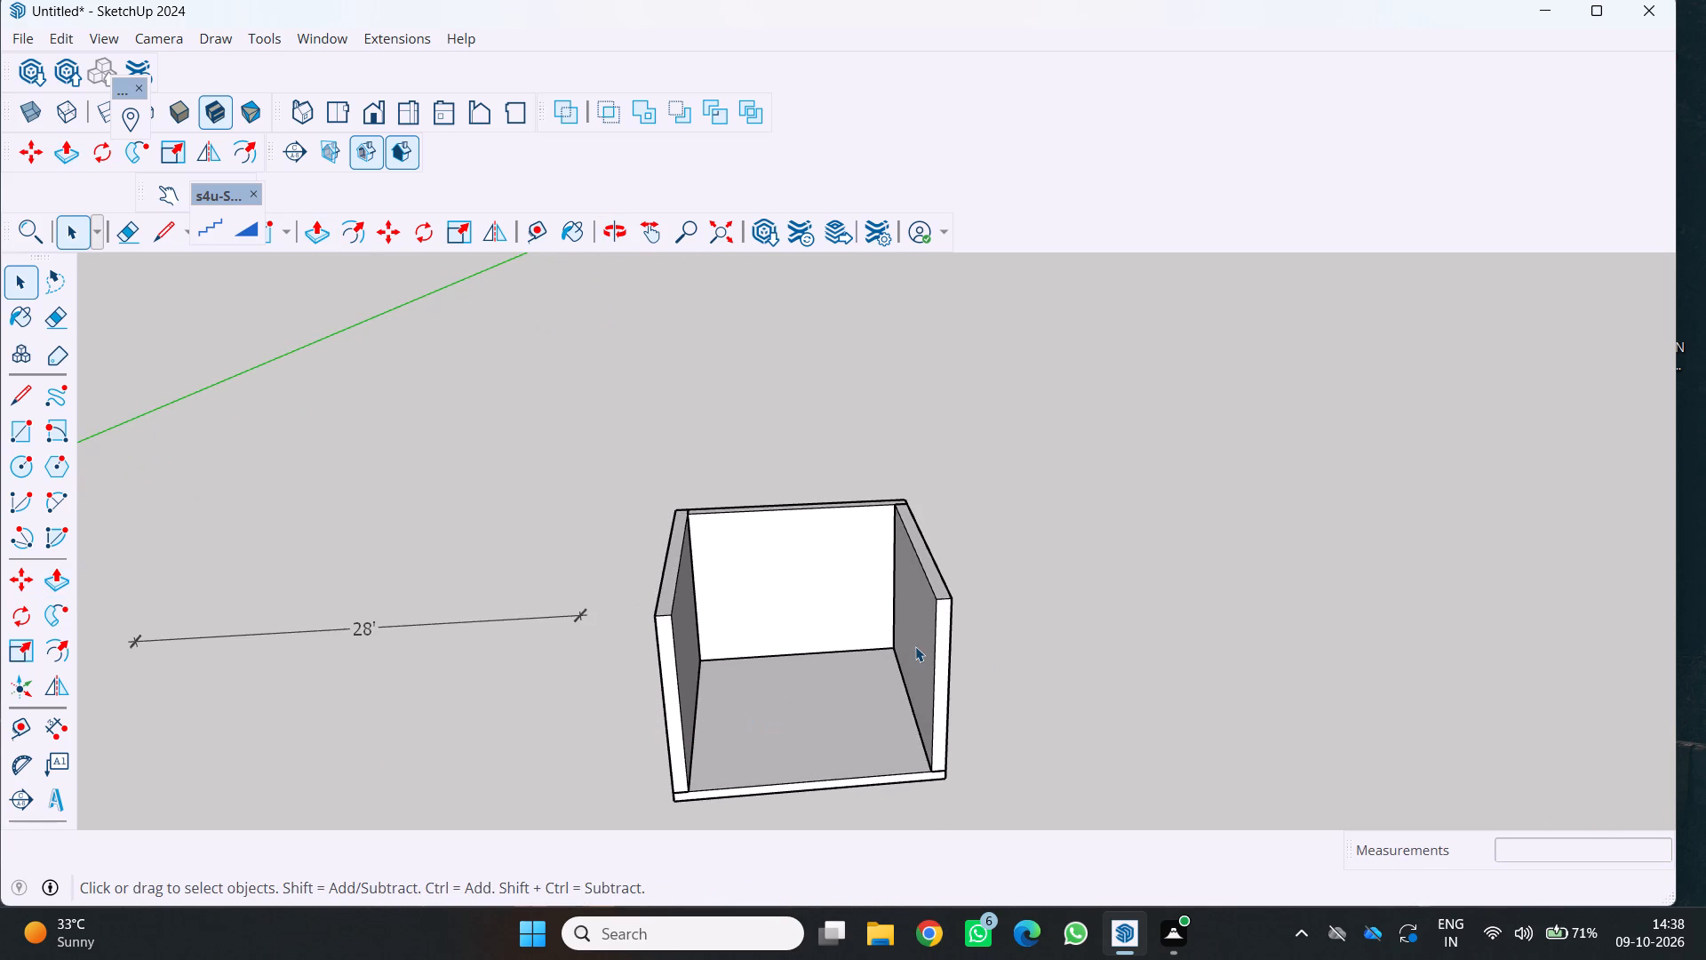
triple_click(915, 646)
double_click(908, 649)
right_click(896, 650)
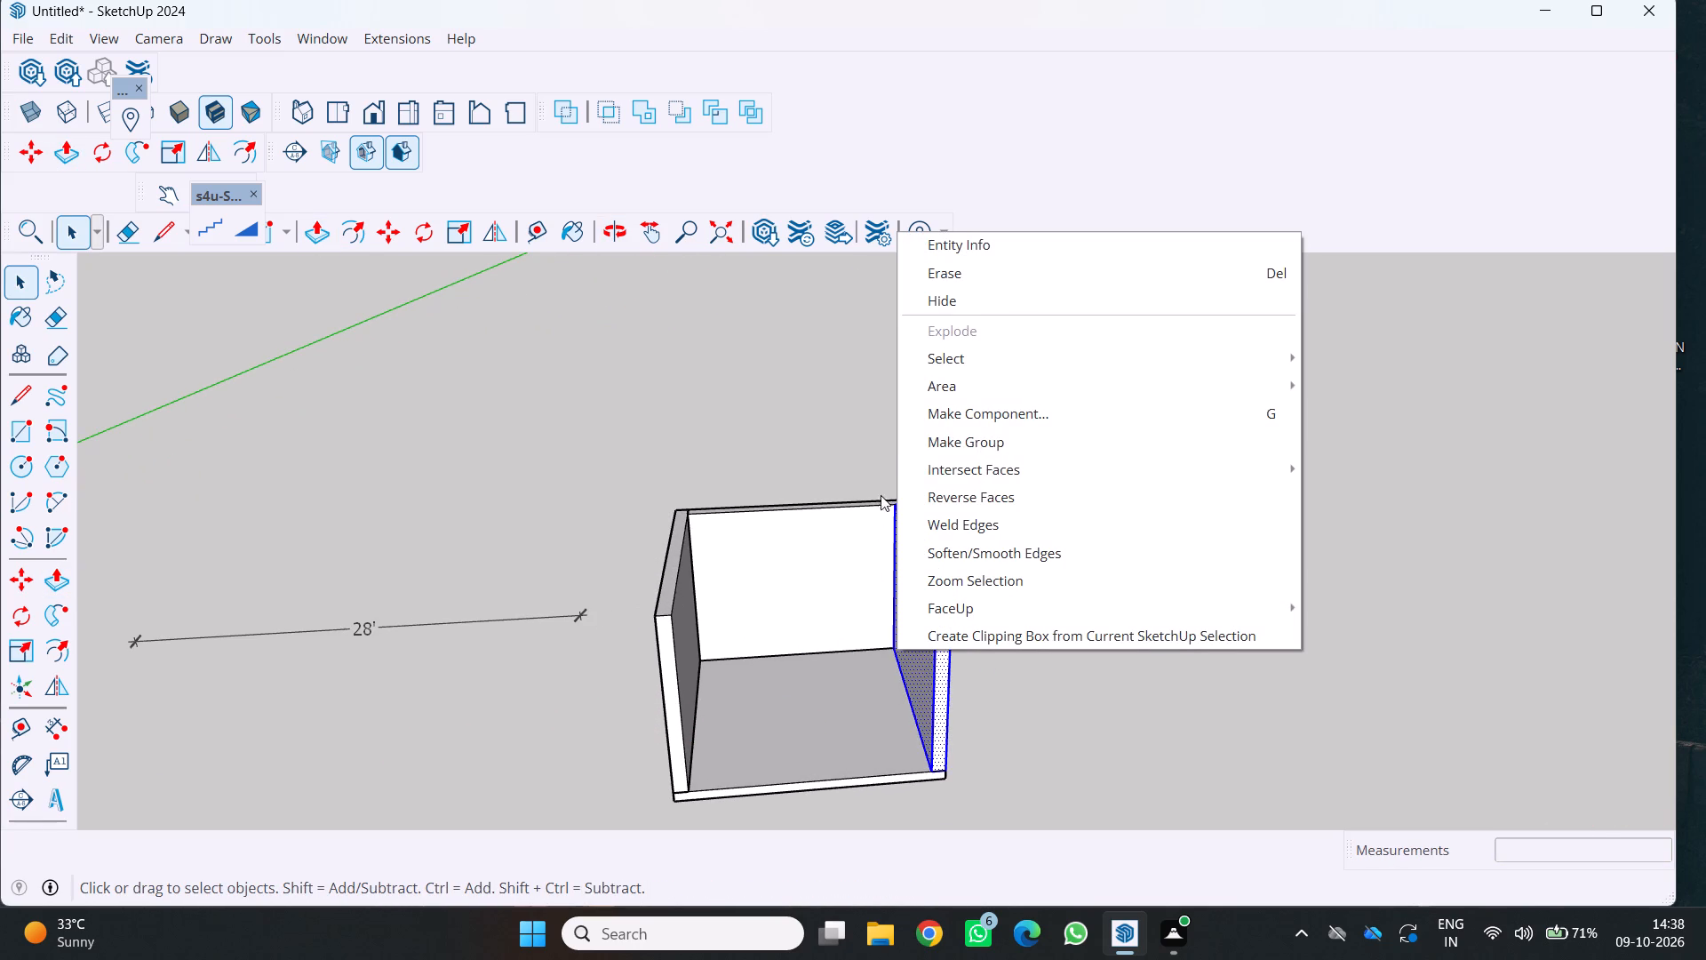
click(920, 441)
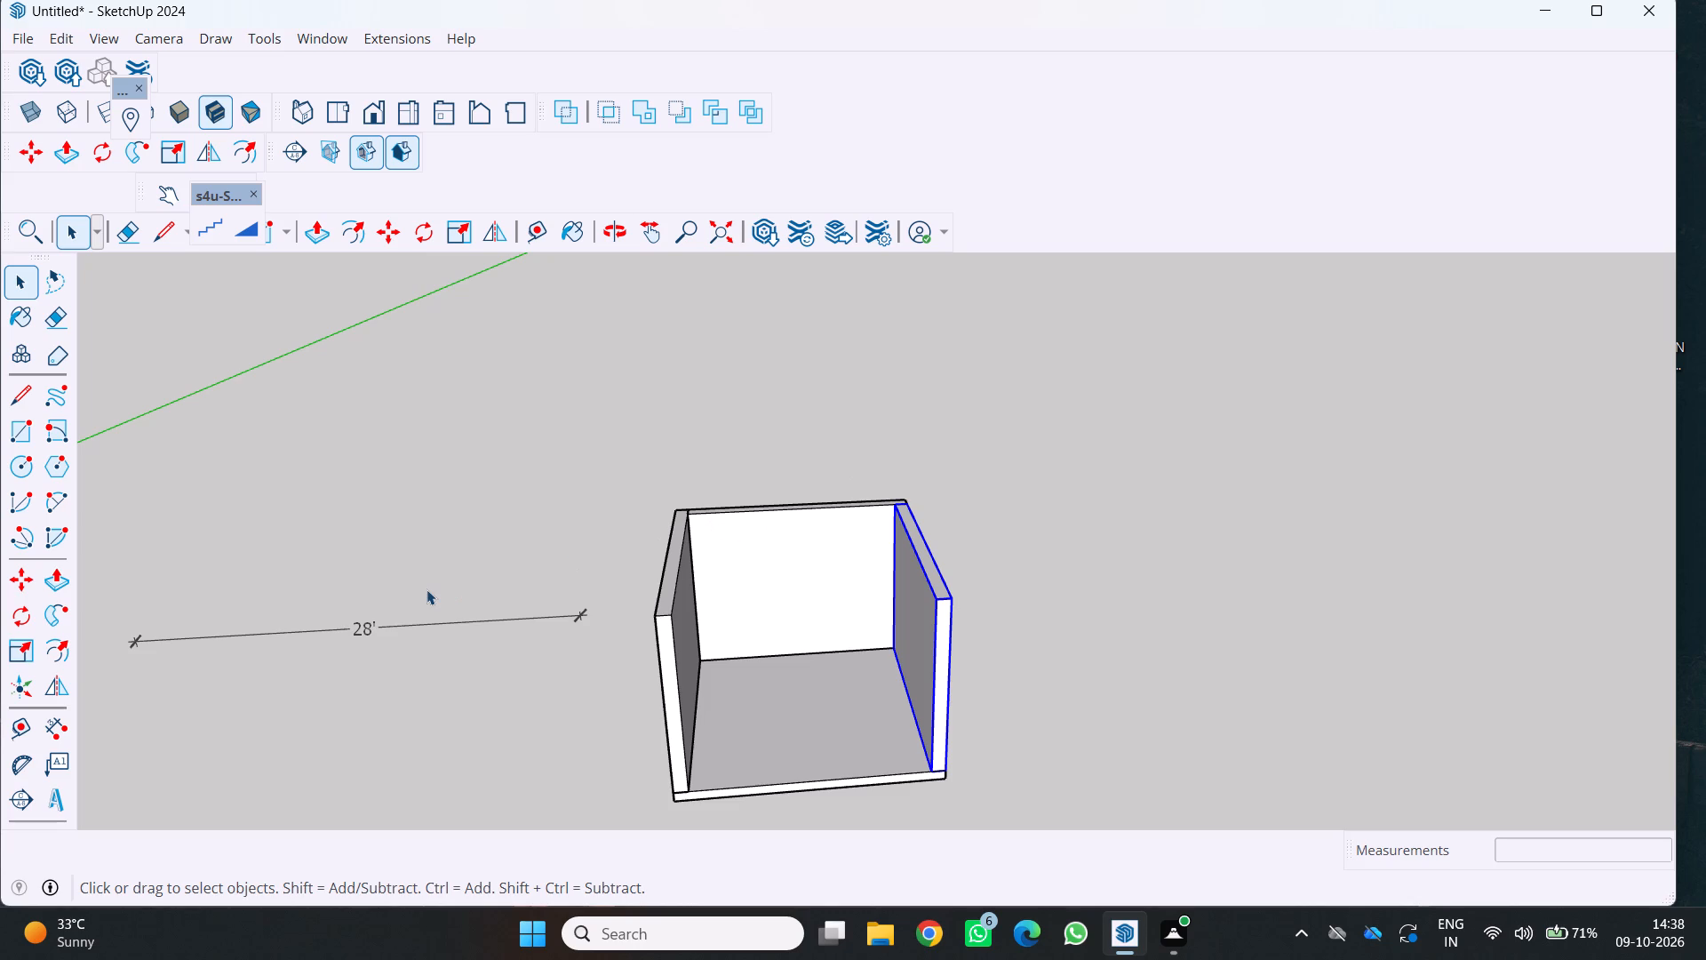
scroll(0, 595, down, 5)
Examine the completed three-wall enclosure and the neighbouring one from several angles, with the third wall deselected.
scroll(243, 548, down, 5)
middle_drag(309, 620, 195, 665)
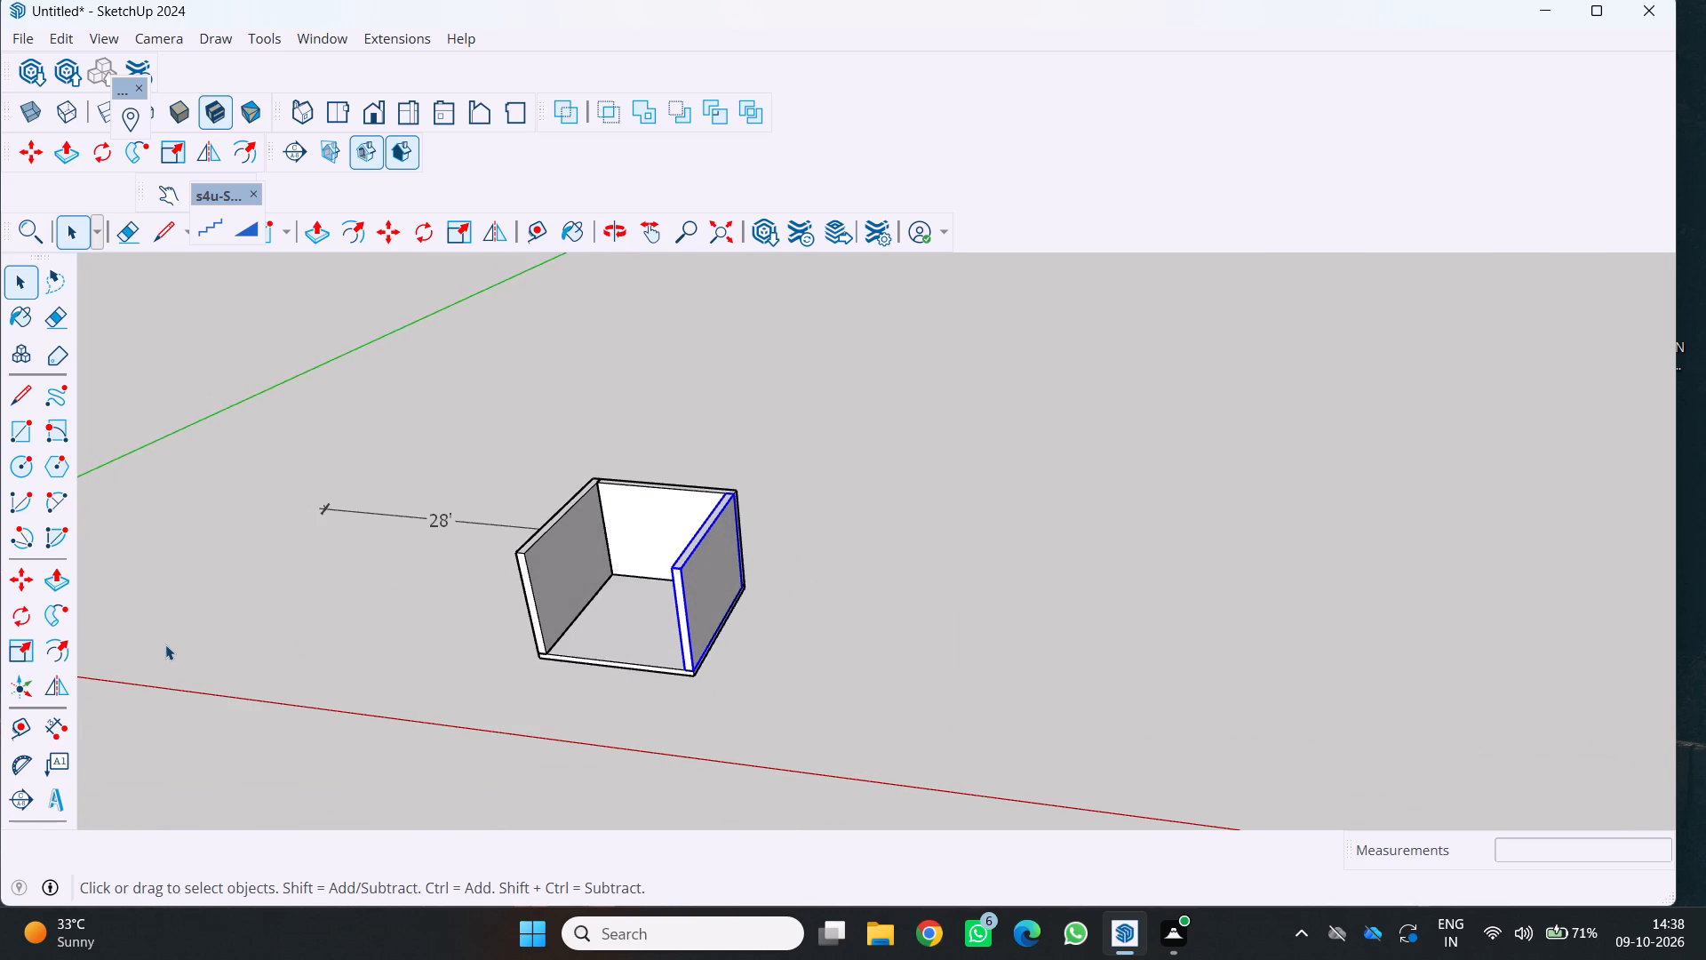
scroll(165, 644, down, 4)
scroll(165, 644, up, 2)
middle_drag(165, 644, 273, 687)
middle_click(273, 687)
middle_click(273, 687)
scroll(272, 686, up, 1)
scroll(305, 673, down, 4)
middle_drag(301, 671, 425, 640)
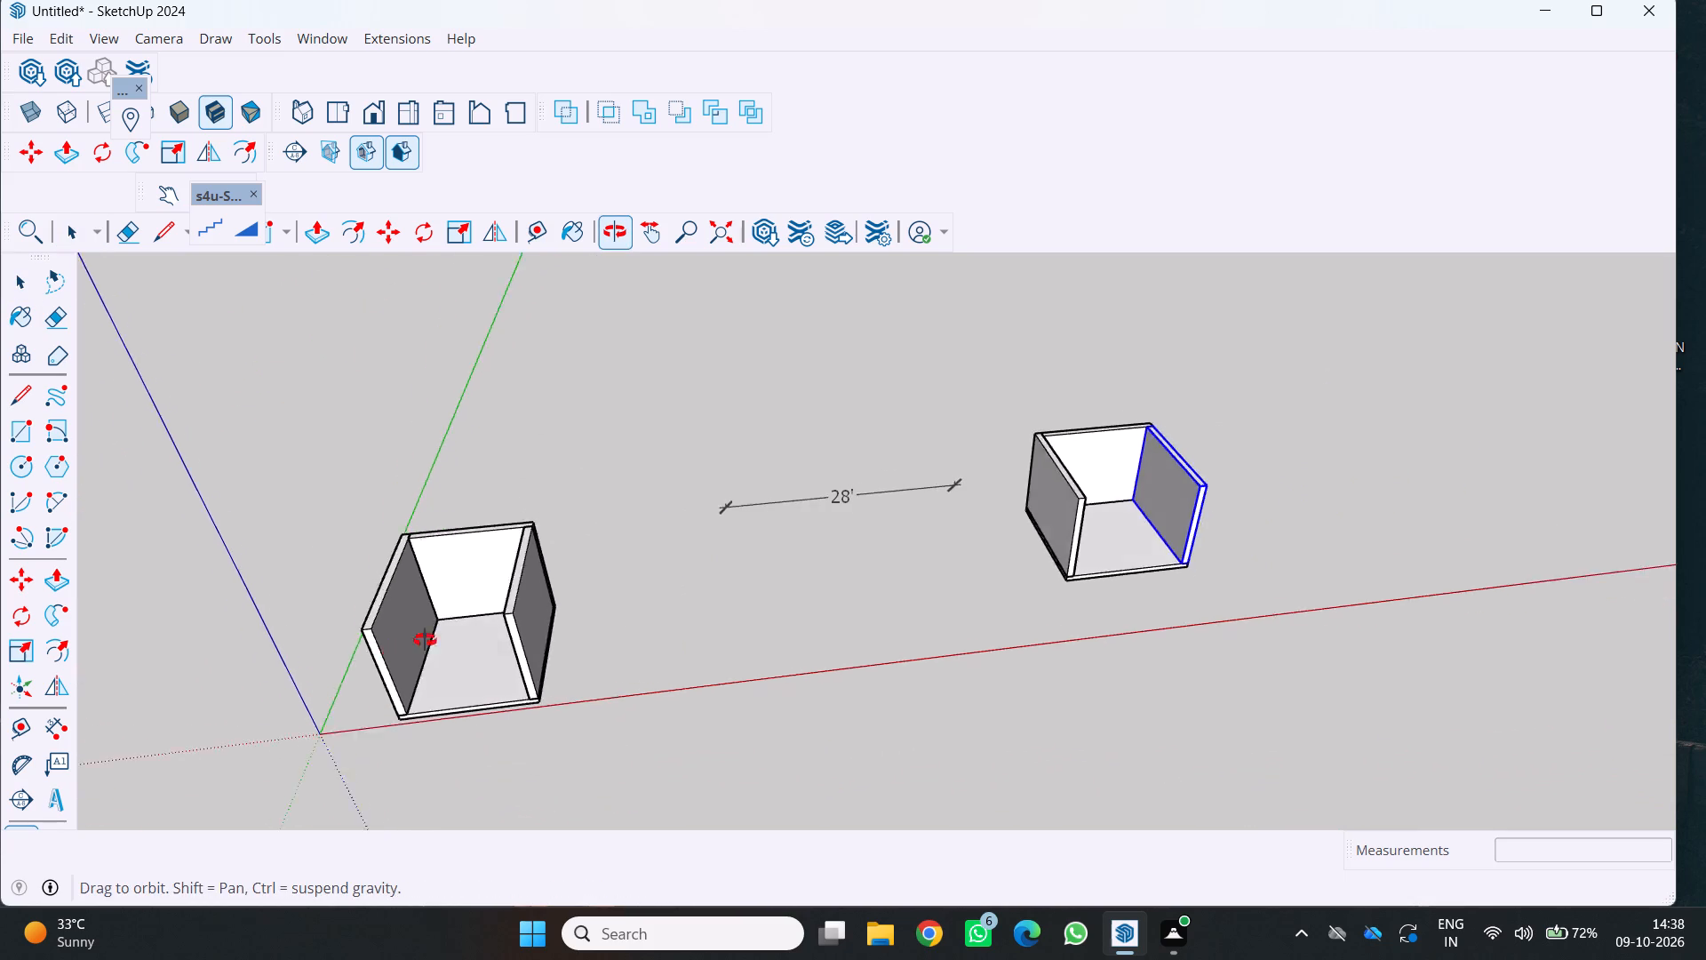
middle_drag(425, 640, 541, 583)
scroll(541, 583, up, 1)
scroll(544, 638, down, 4)
middle_click(532, 646)
middle_click(527, 651)
middle_drag(527, 651, 494, 598)
middle_click(493, 598)
scroll(489, 592, up, 1)
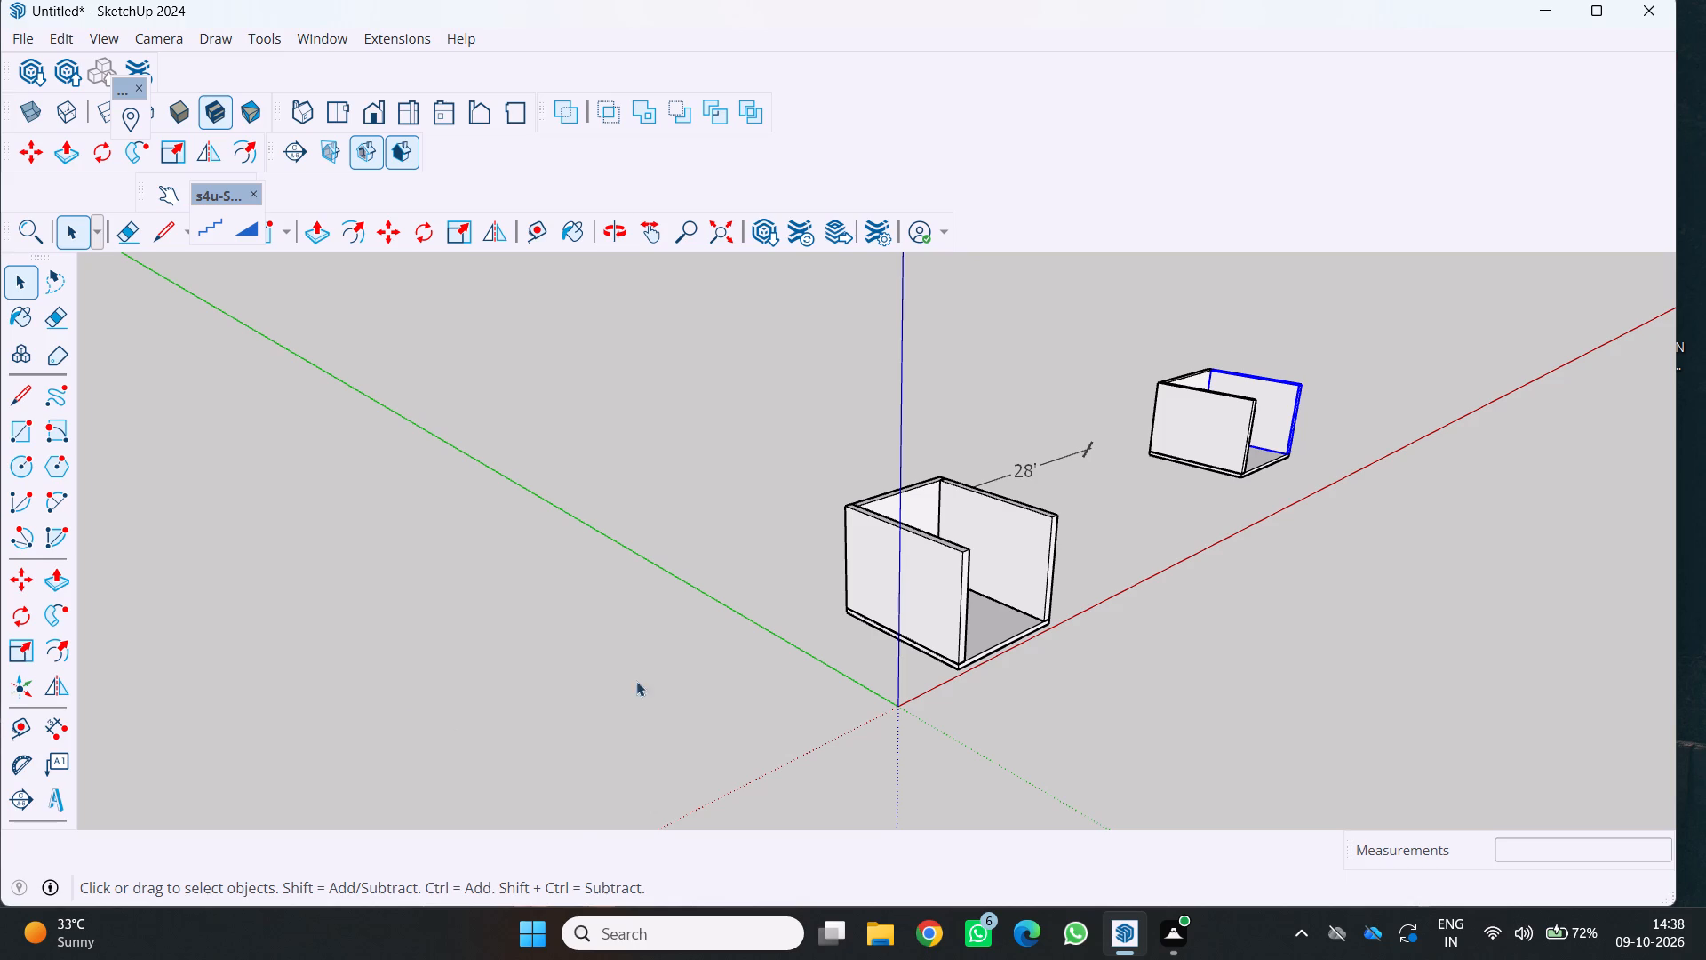
scroll(658, 688, down, 3)
middle_click(595, 711)
middle_click(594, 713)
middle_drag(593, 715, 576, 714)
middle_drag(562, 712, 215, 638)
middle_drag(203, 639, 192, 639)
middle_click(191, 639)
key(space)
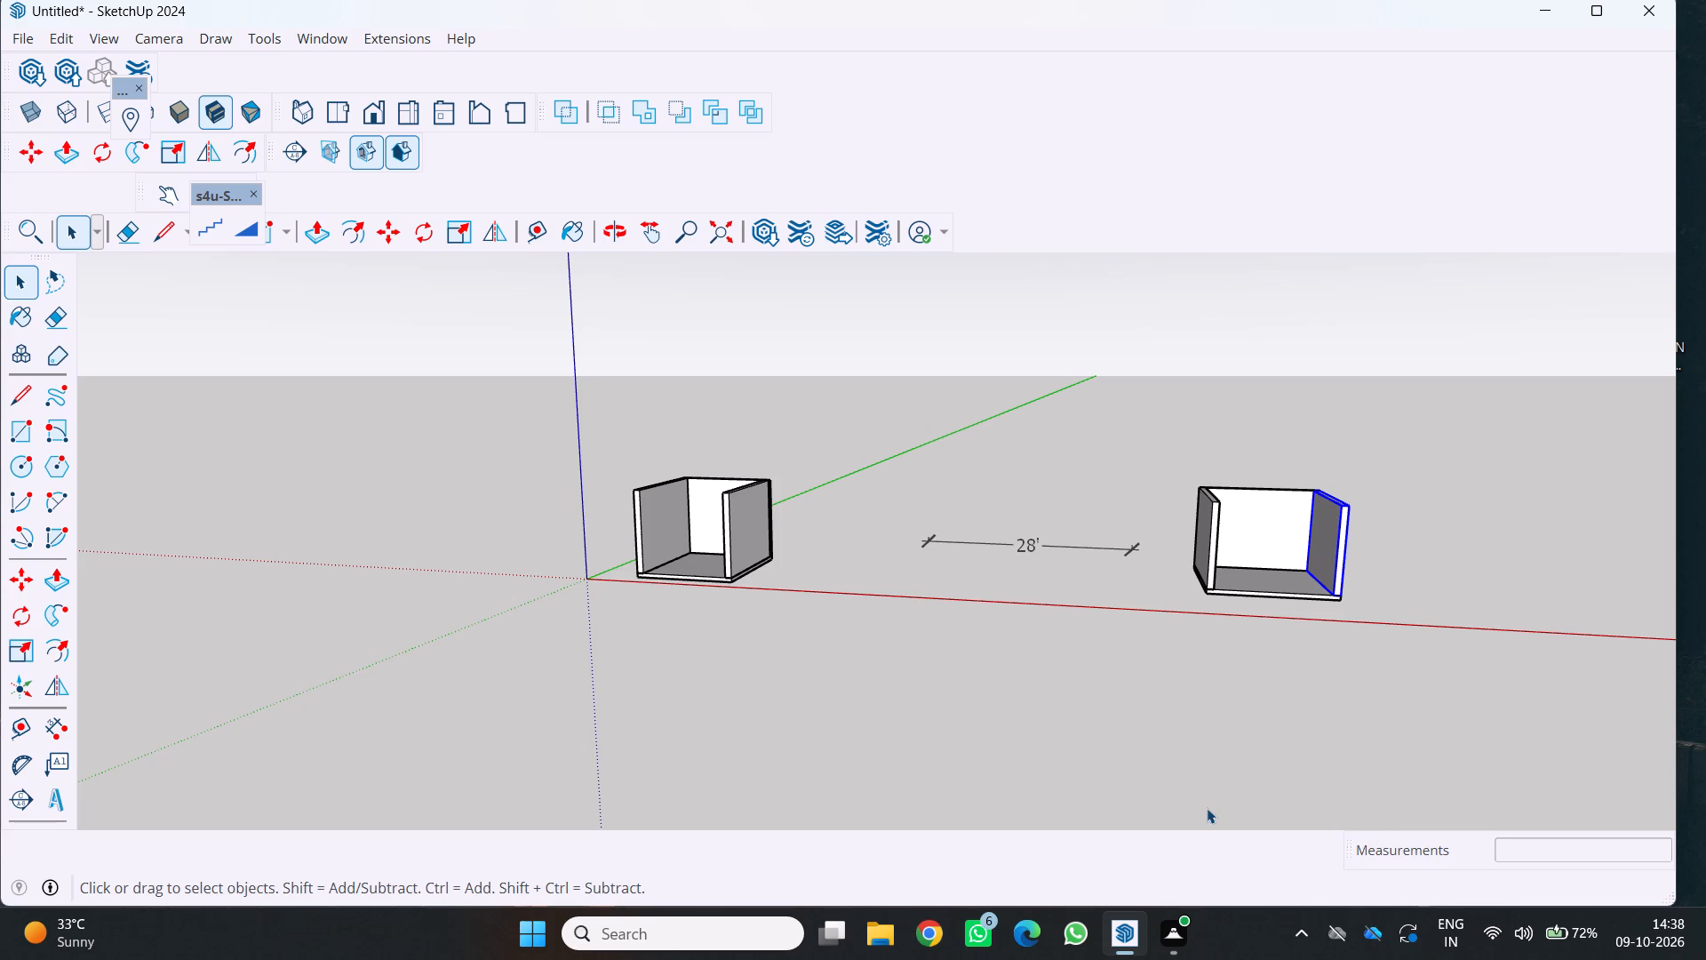
key(space)
click(1210, 719)
middle_drag(1256, 583, 1286, 606)
middle_drag(1288, 612, 1295, 671)
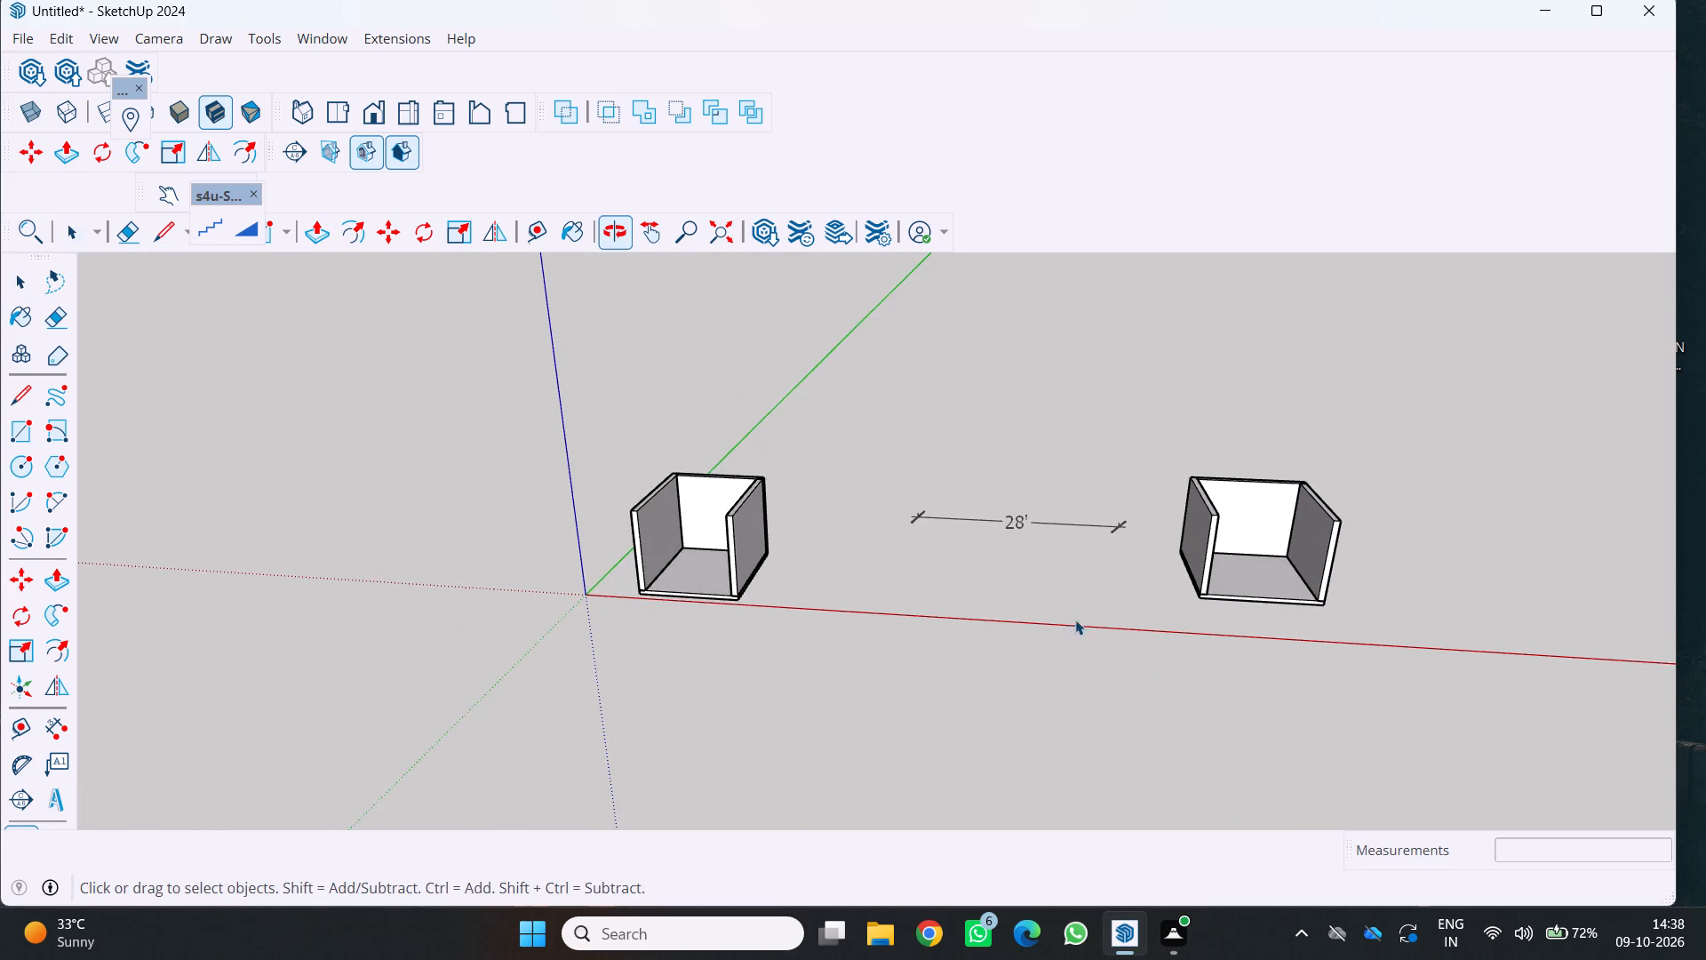
scroll(1120, 608, up, 6)
middle_drag(1498, 574, 1173, 589)
scroll(1230, 637, up, 2)
middle_drag(1240, 641, 1554, 644)
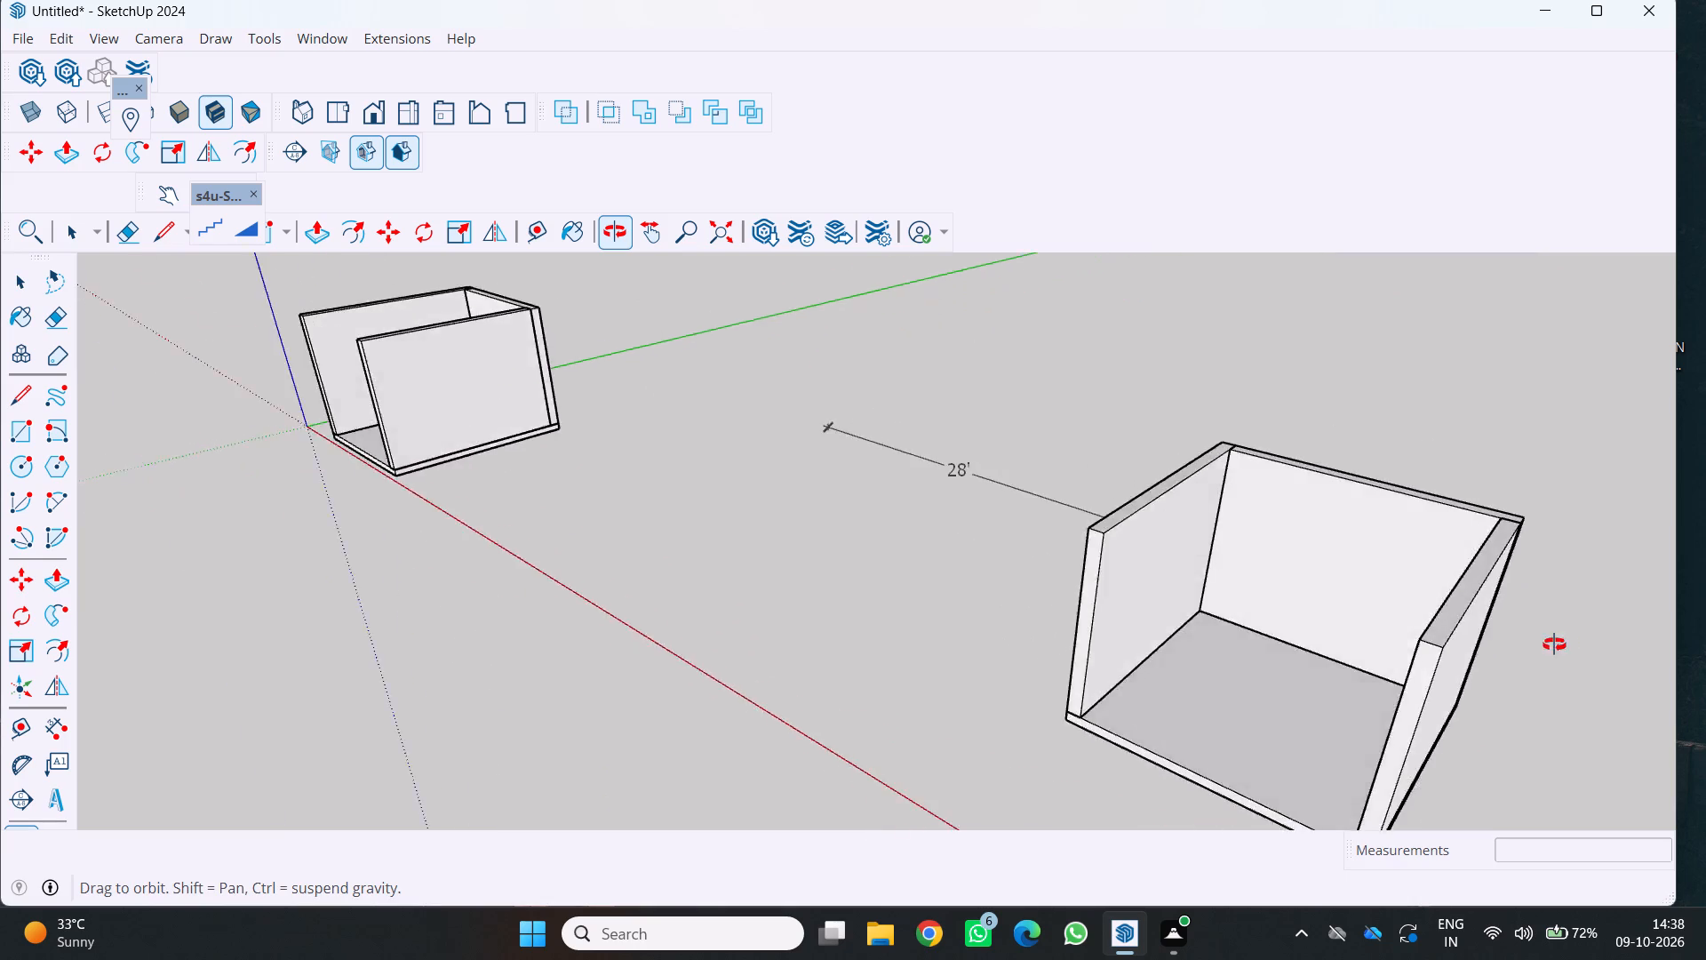
middle_drag(1554, 644, 1563, 637)
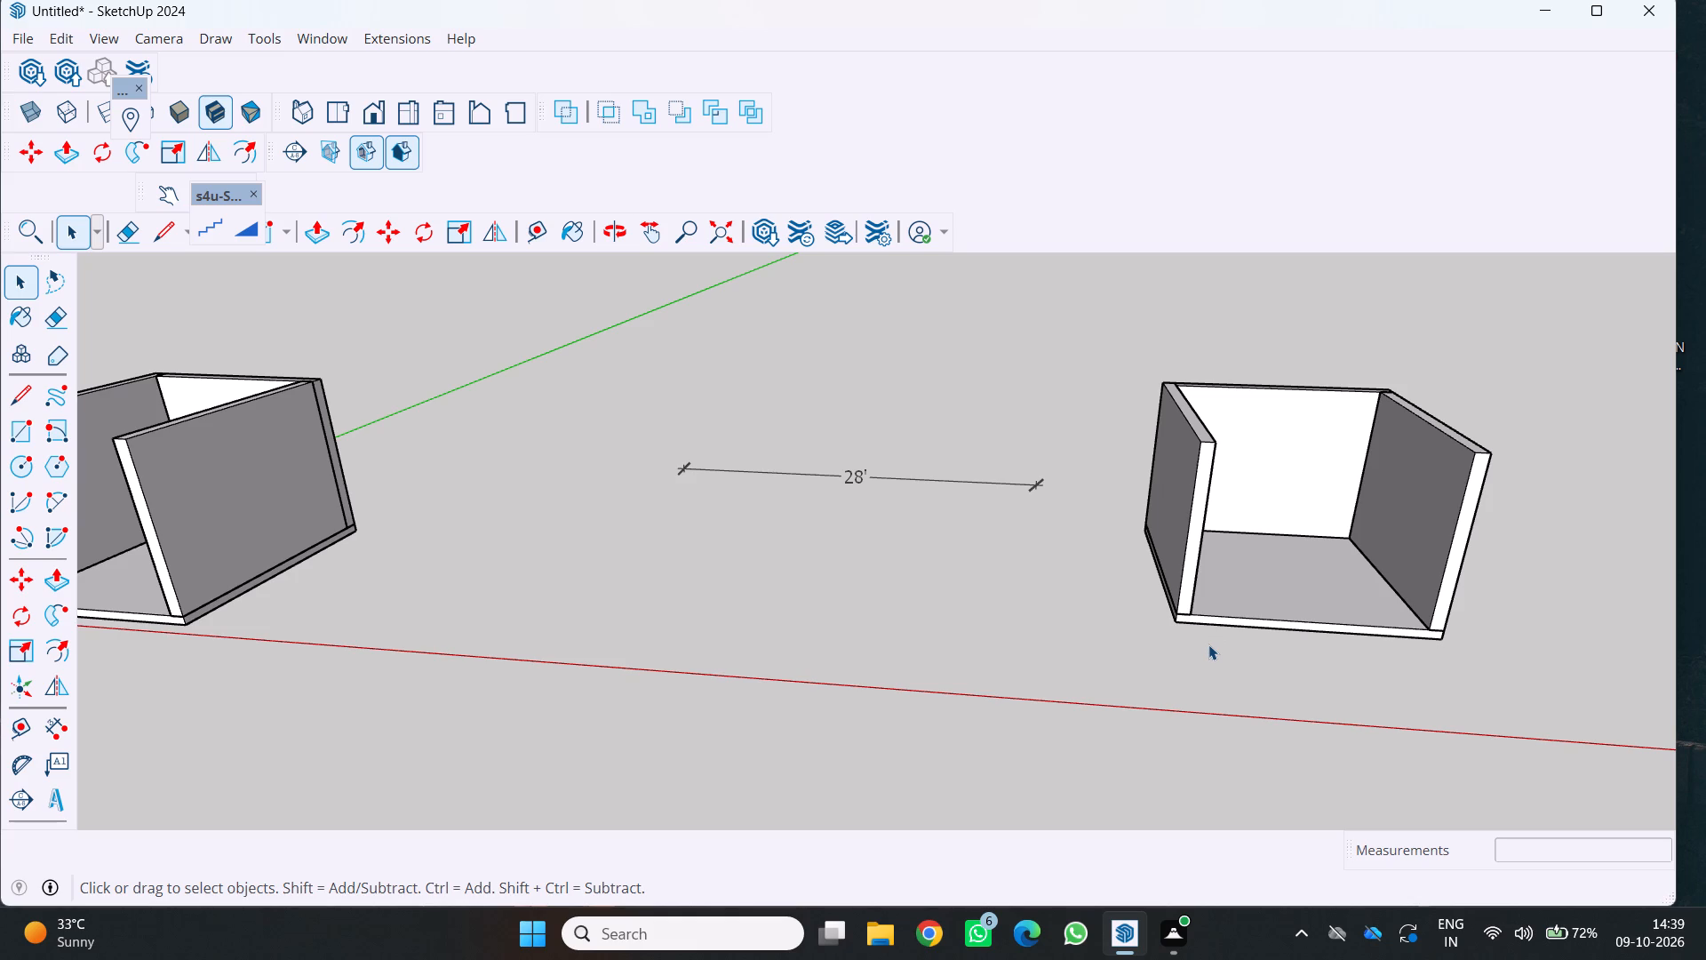
scroll(1208, 644, down, 1)
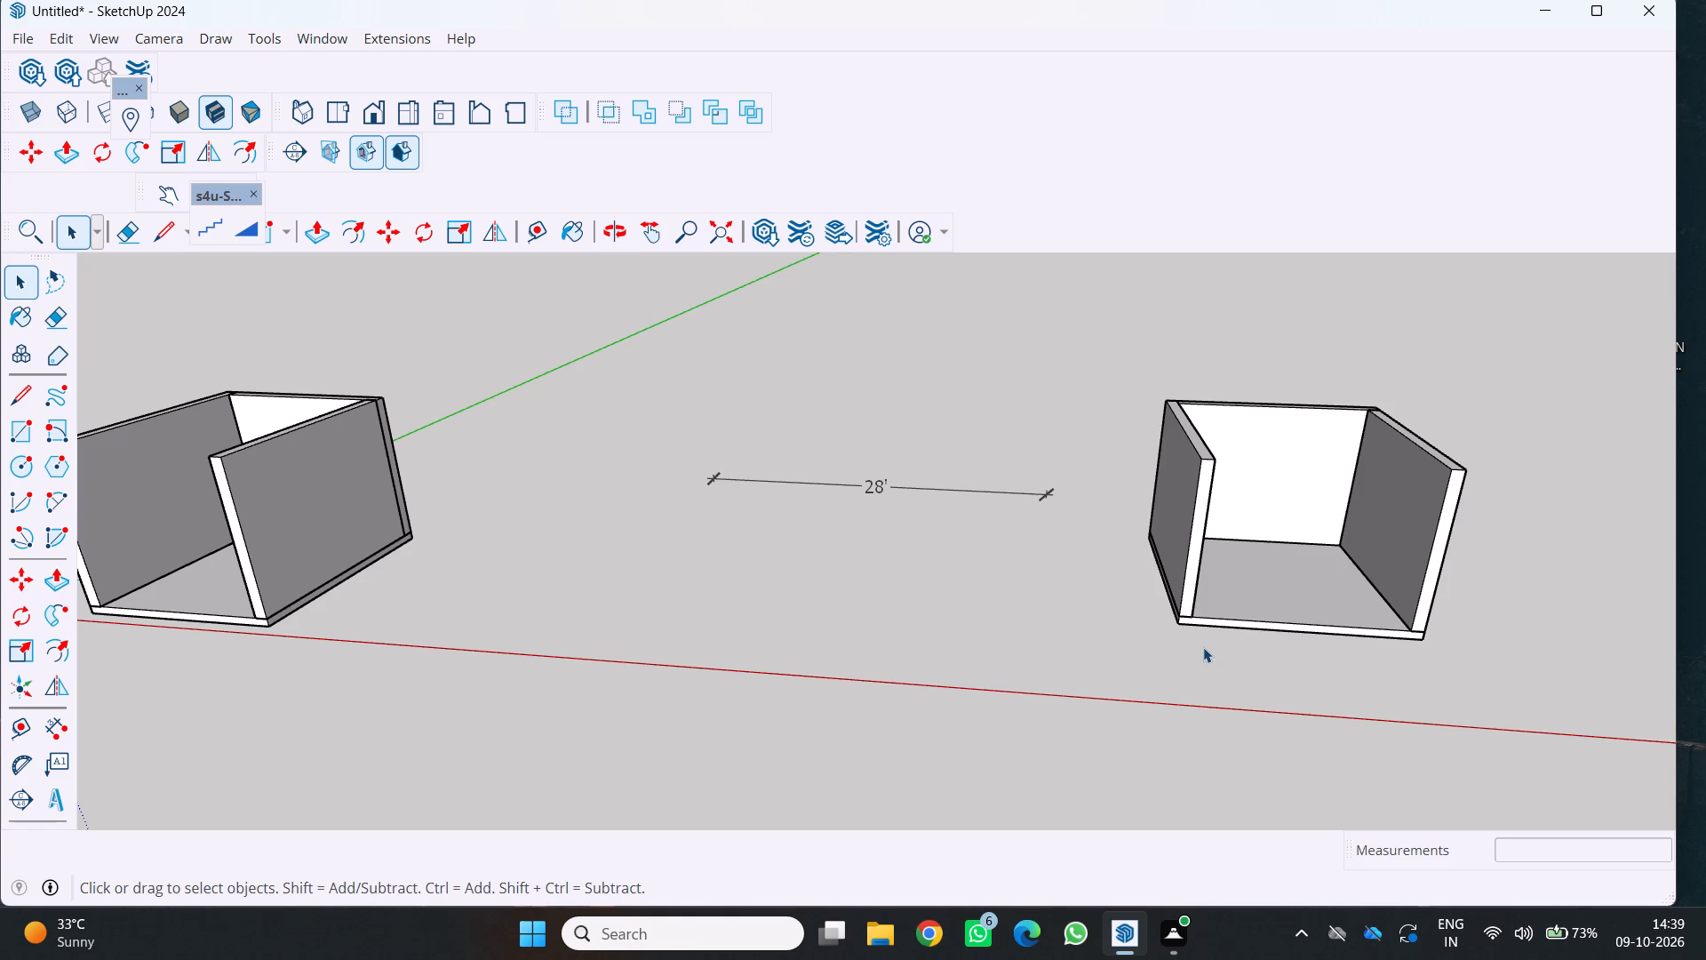
middle_drag(1359, 620, 1293, 623)
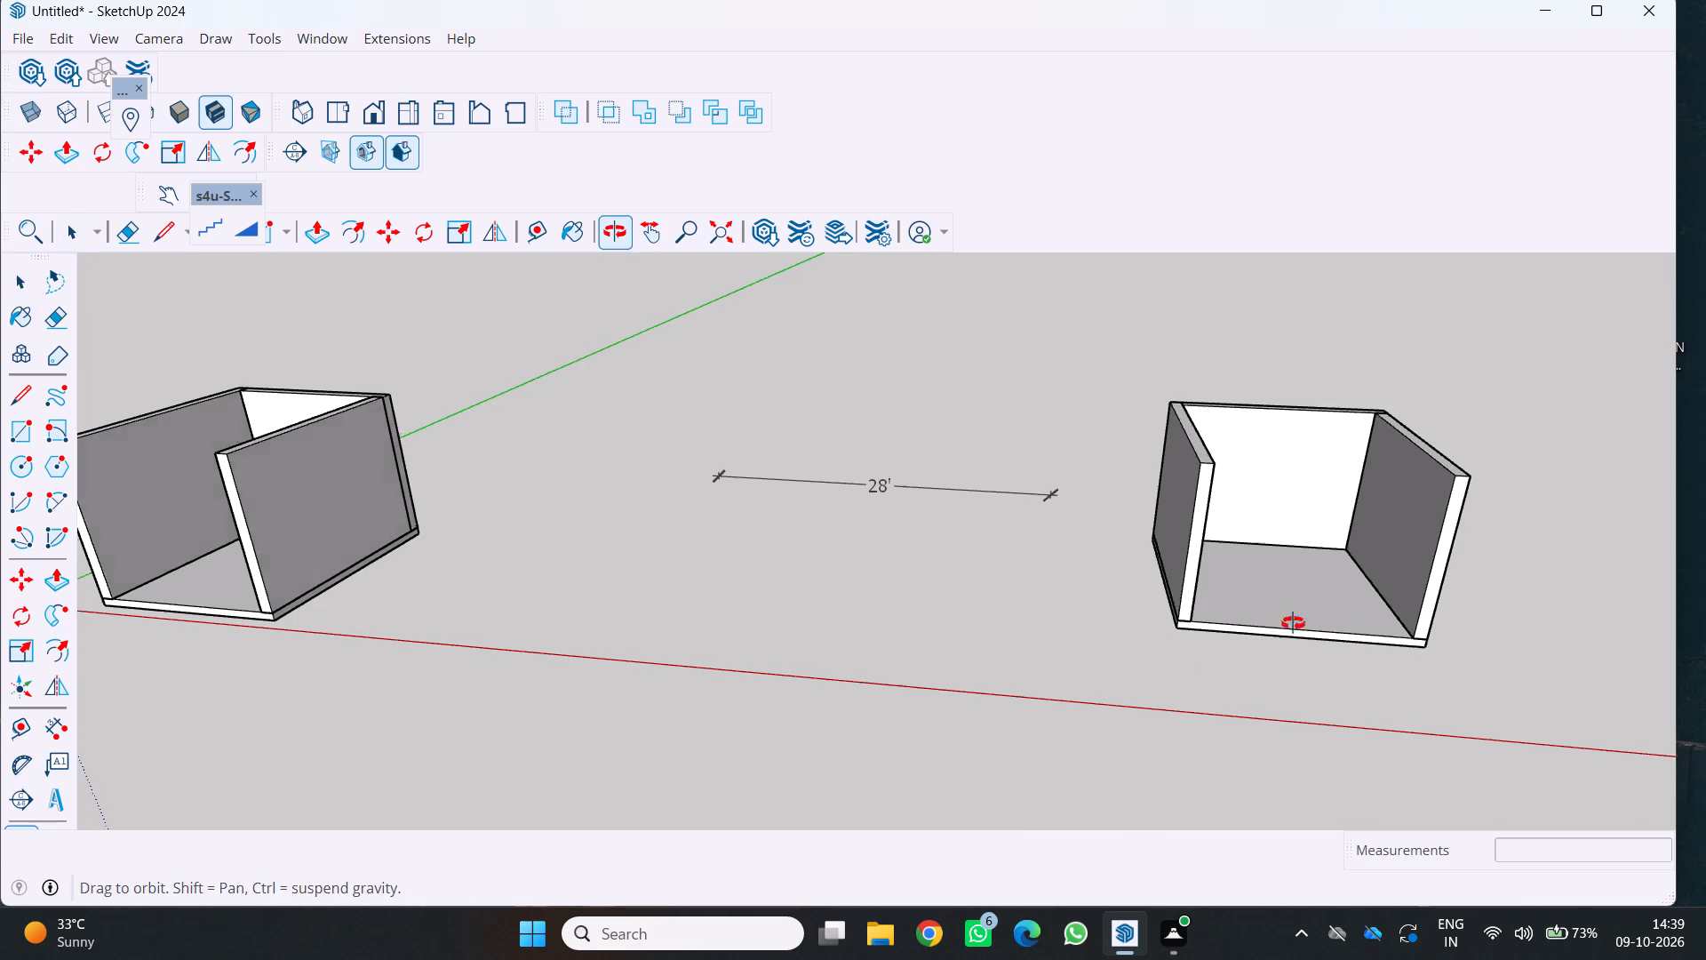
middle_drag(1293, 623, 1063, 652)
scroll(1065, 724, down, 4)
middle_drag(1061, 712, 1281, 694)
middle_click(1281, 694)
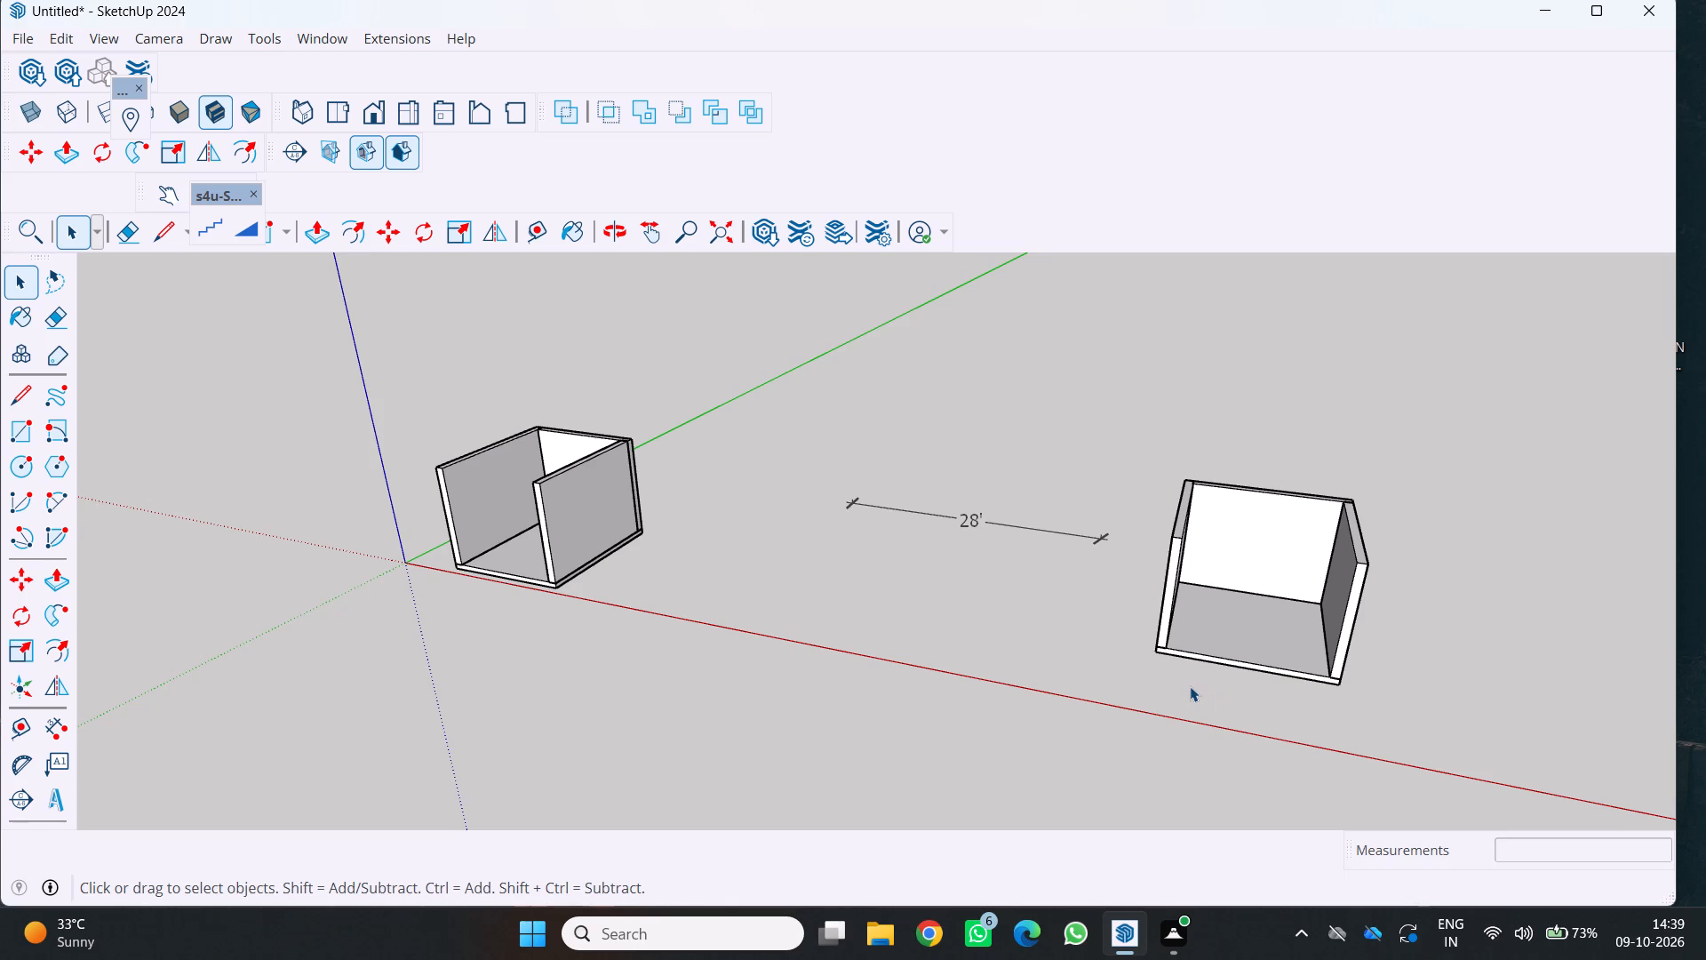
scroll(1318, 651, down, 1)
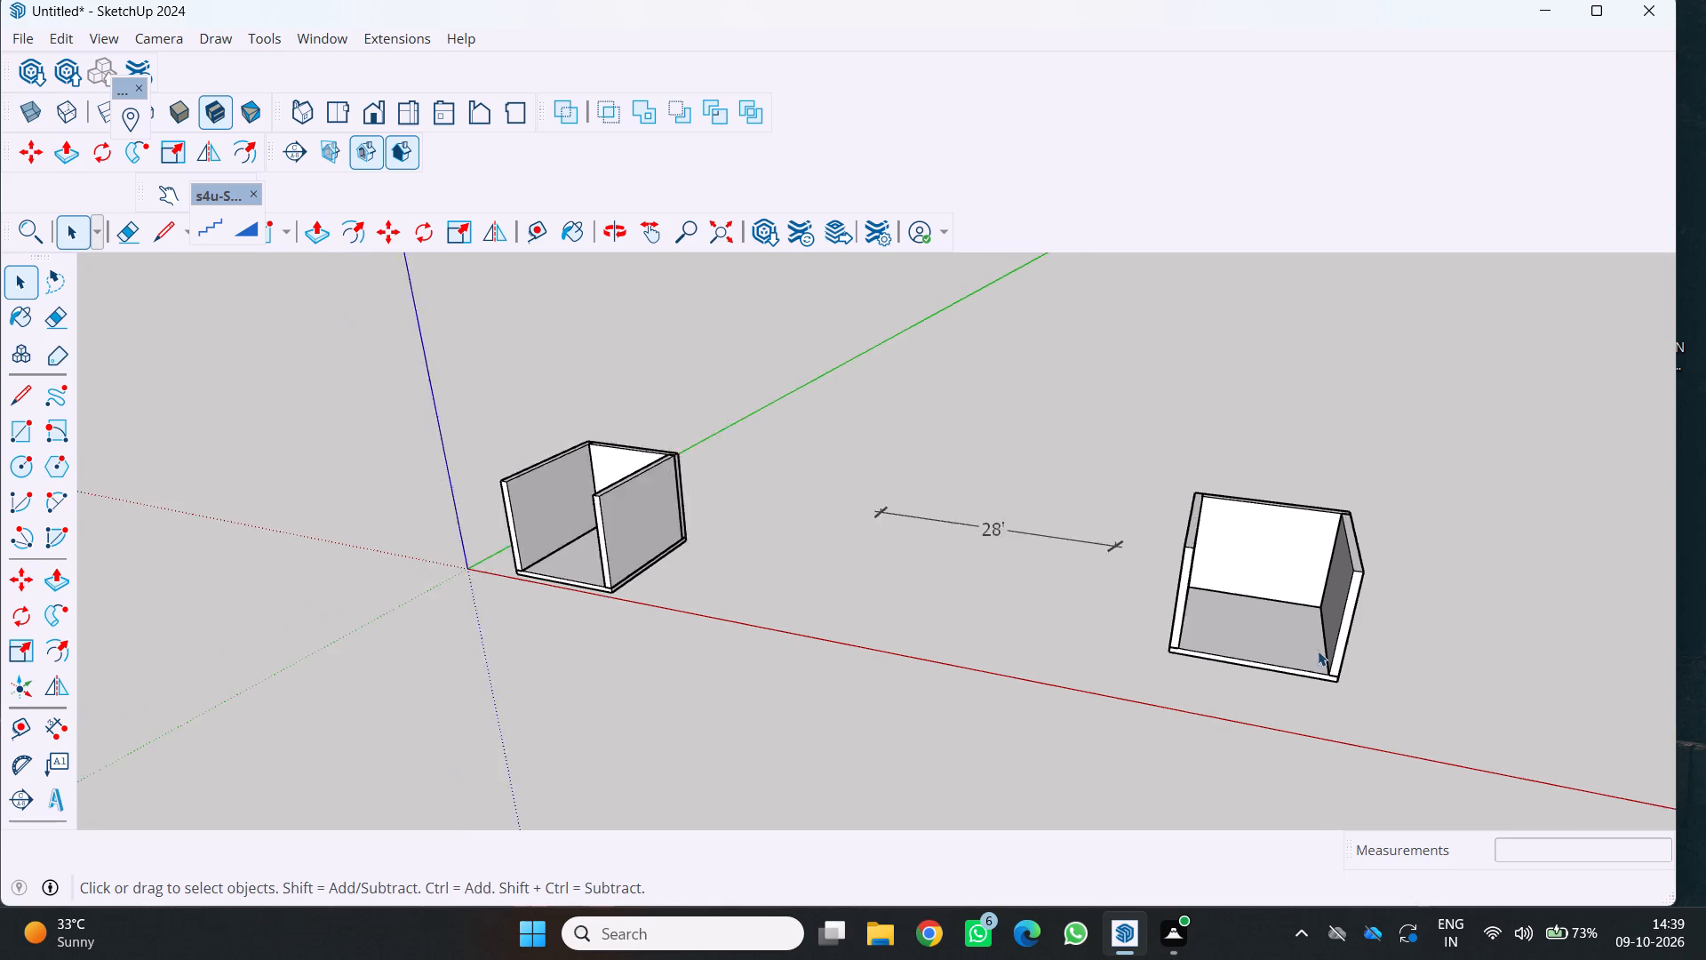
scroll(1318, 651, down, 2)
middle_drag(1276, 644, 1135, 636)
scroll(1142, 636, up, 5)
middle_drag(1204, 710, 1256, 726)
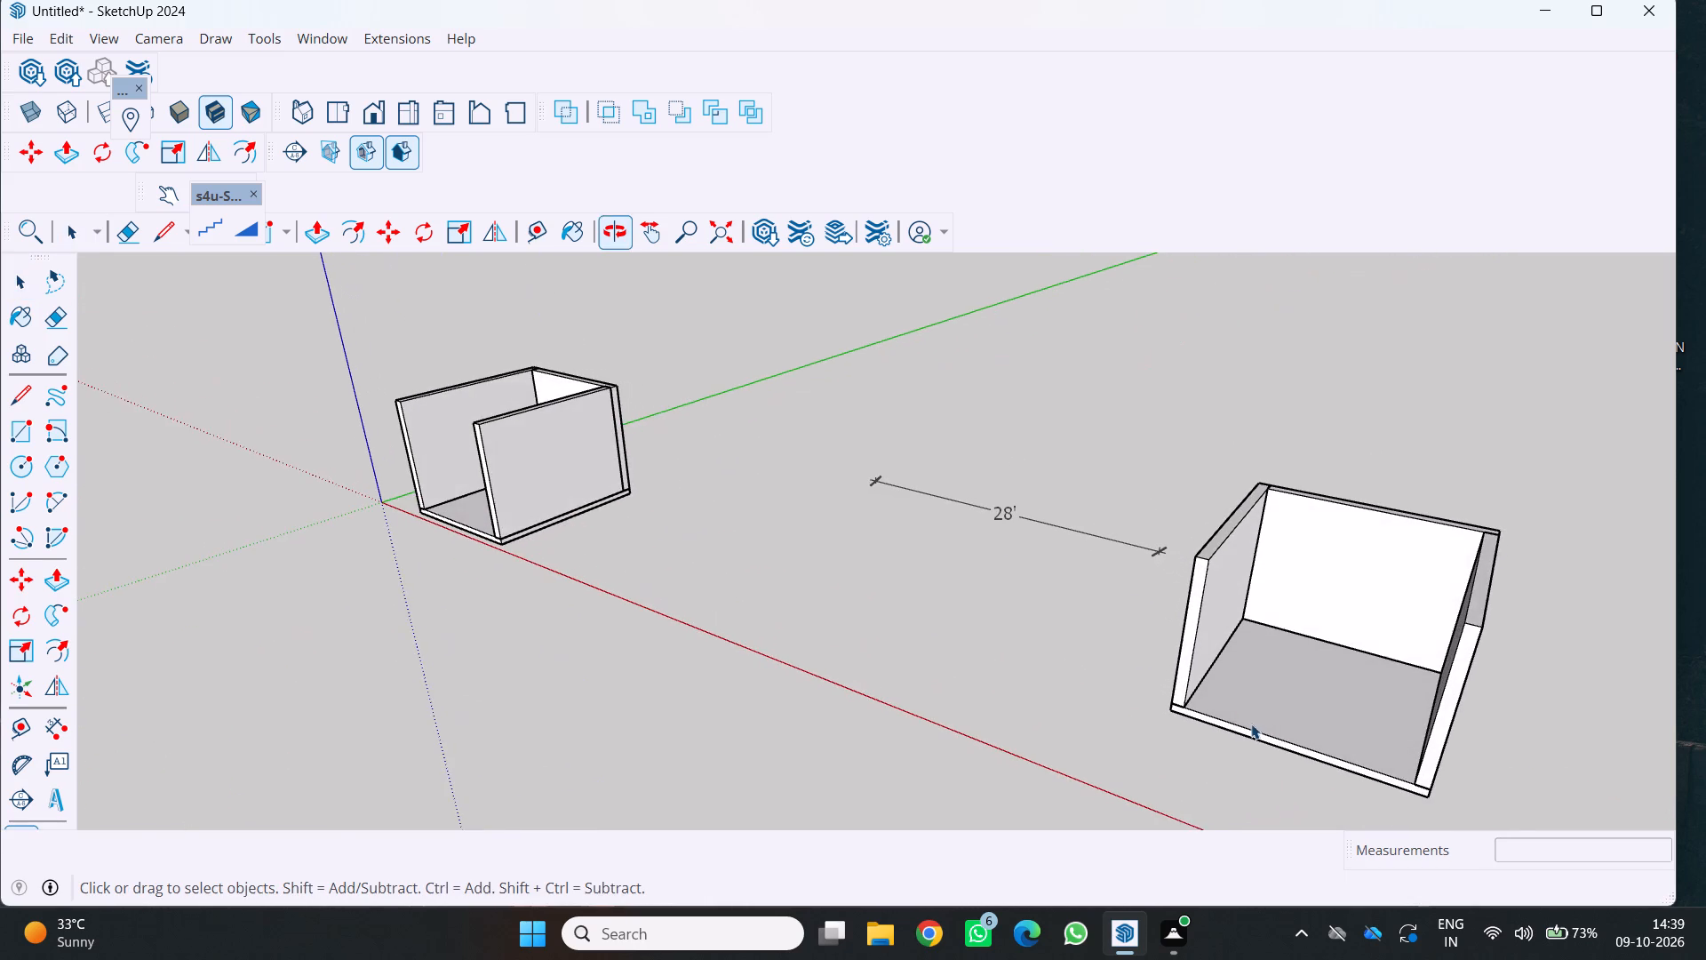
scroll(1198, 724, up, 4)
middle_drag(1235, 708, 1248, 714)
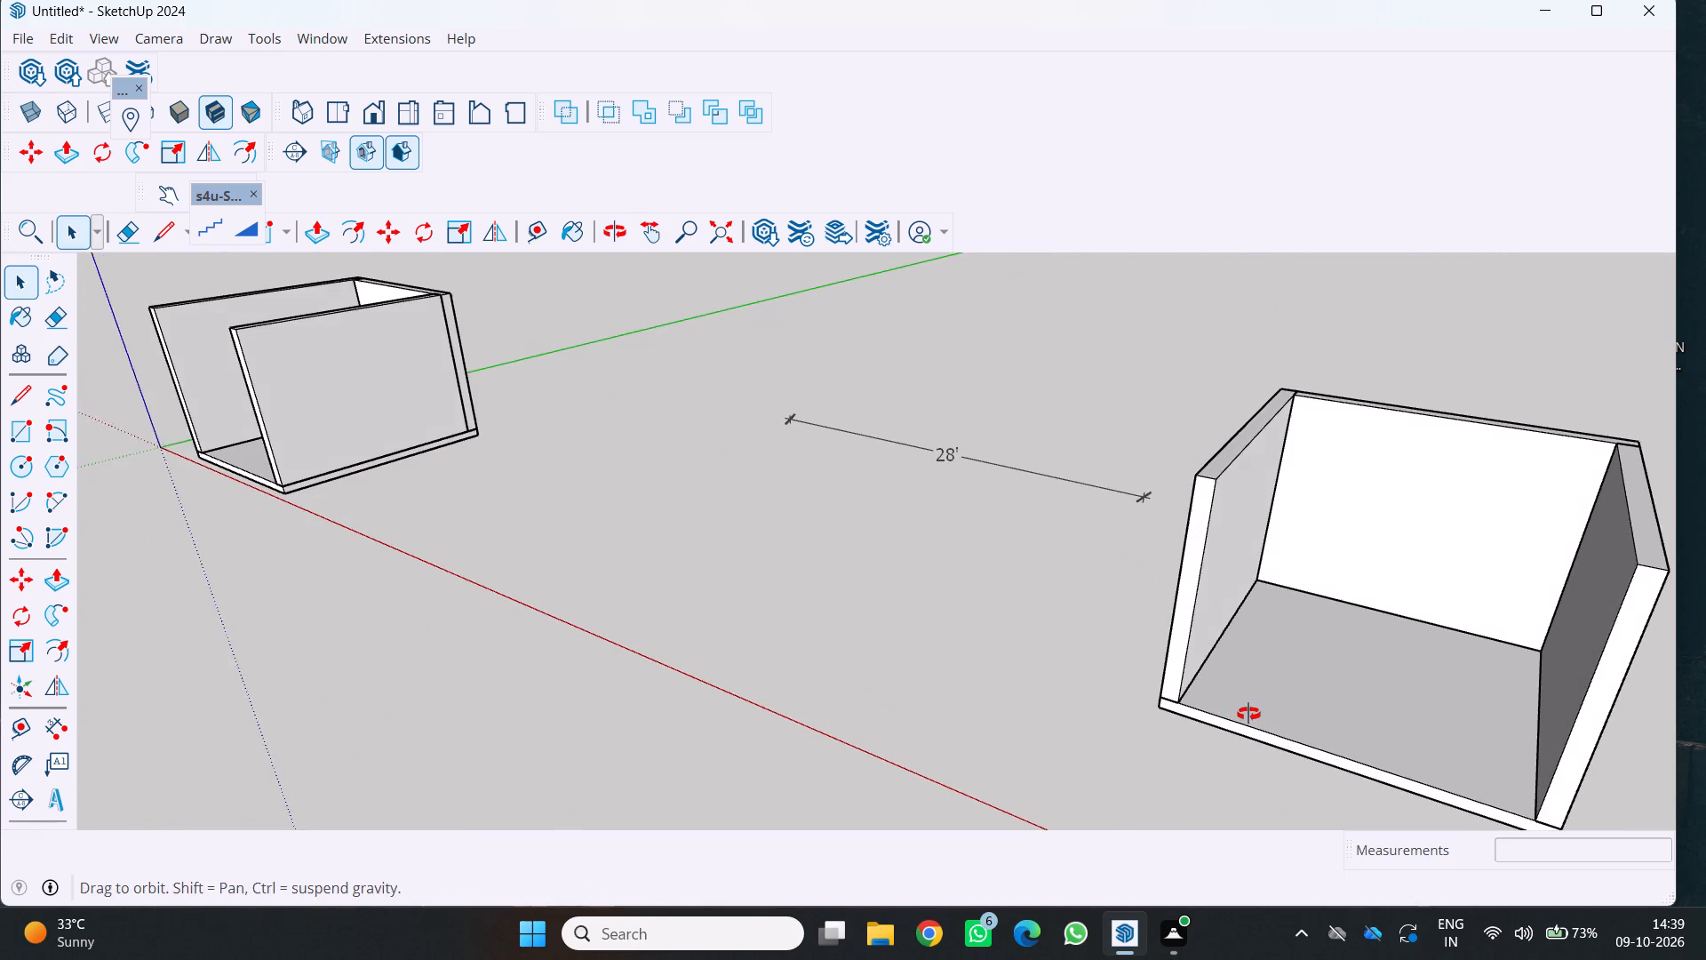
middle_drag(1248, 714, 1257, 715)
middle_click(1257, 715)
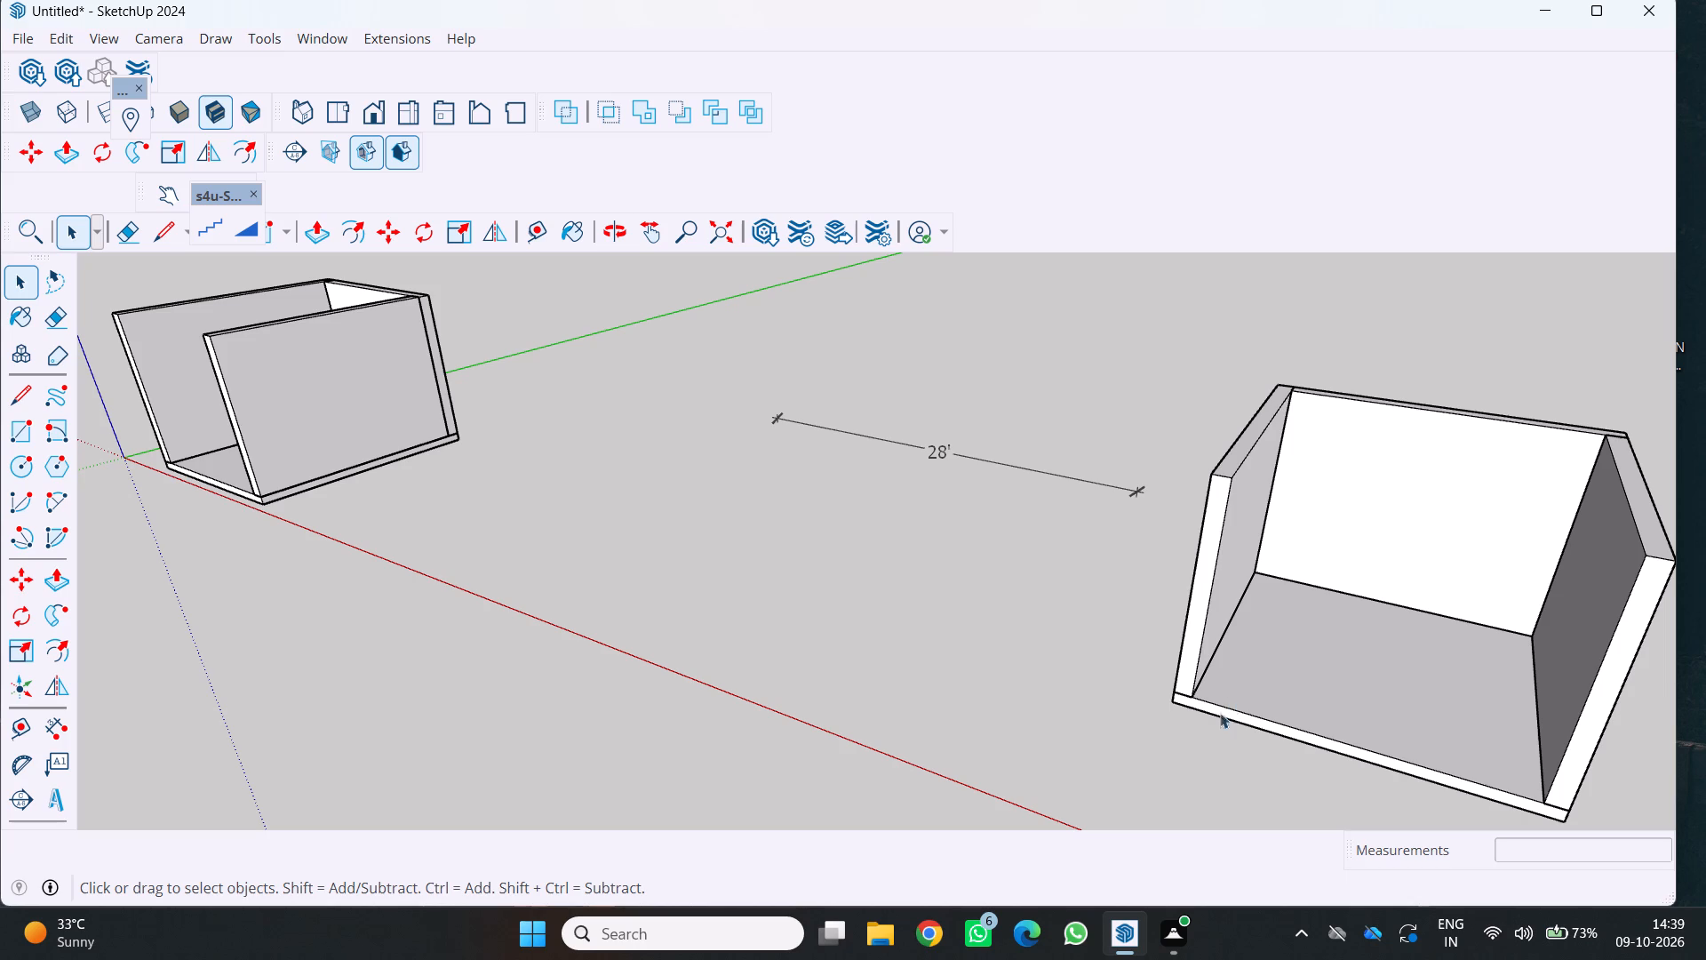
scroll(1306, 711, down, 1)
middle_drag(1306, 711, 1331, 719)
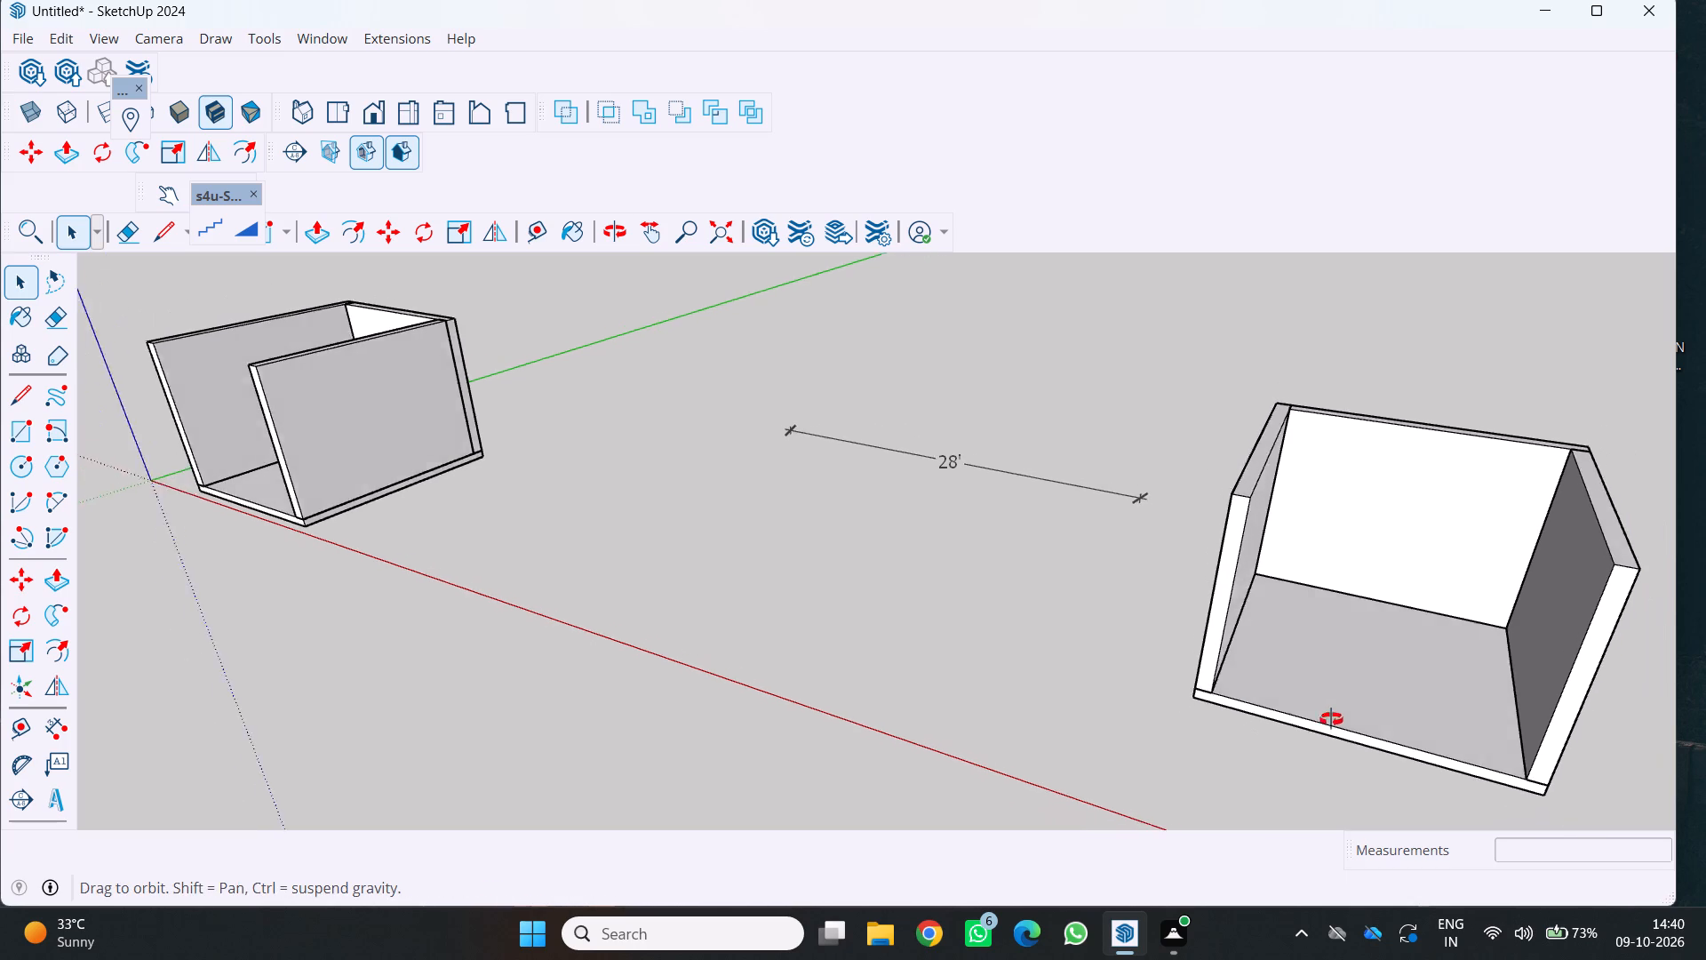
middle_drag(1331, 719, 1335, 726)
middle_click(1335, 726)
middle_click(1343, 728)
scroll(1320, 723, down, 2)
middle_click(1395, 759)
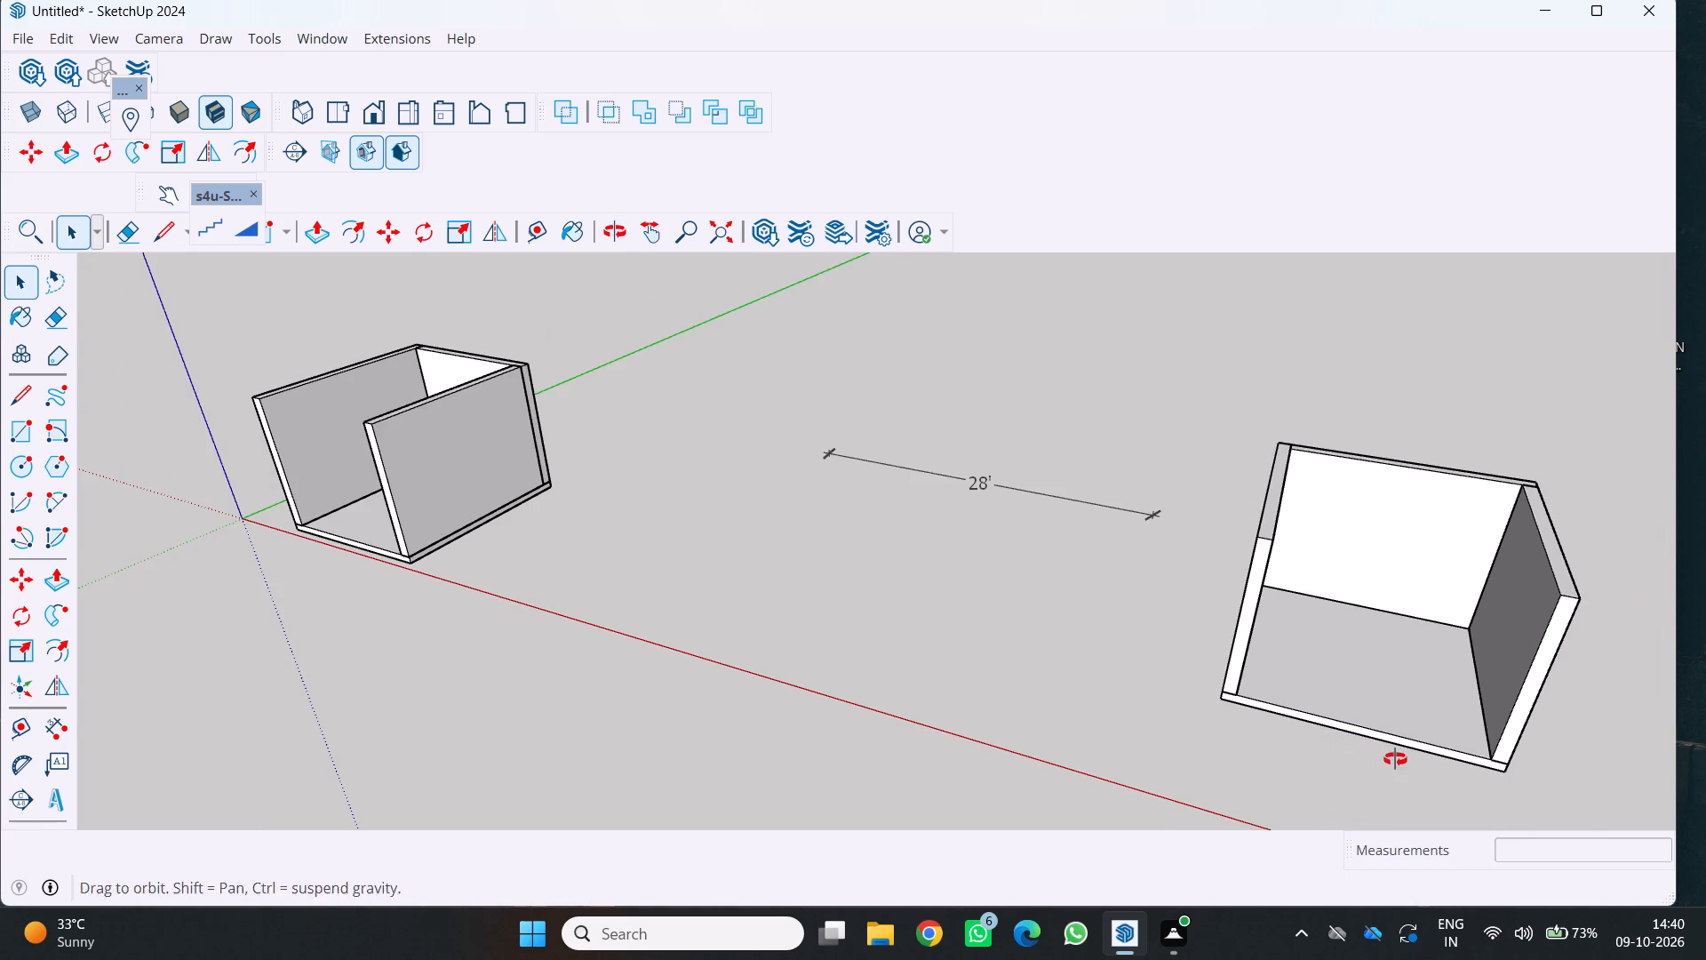
middle_drag(1395, 759, 1413, 630)
middle_drag(1408, 631, 1383, 633)
scroll(800, 638, down, 2)
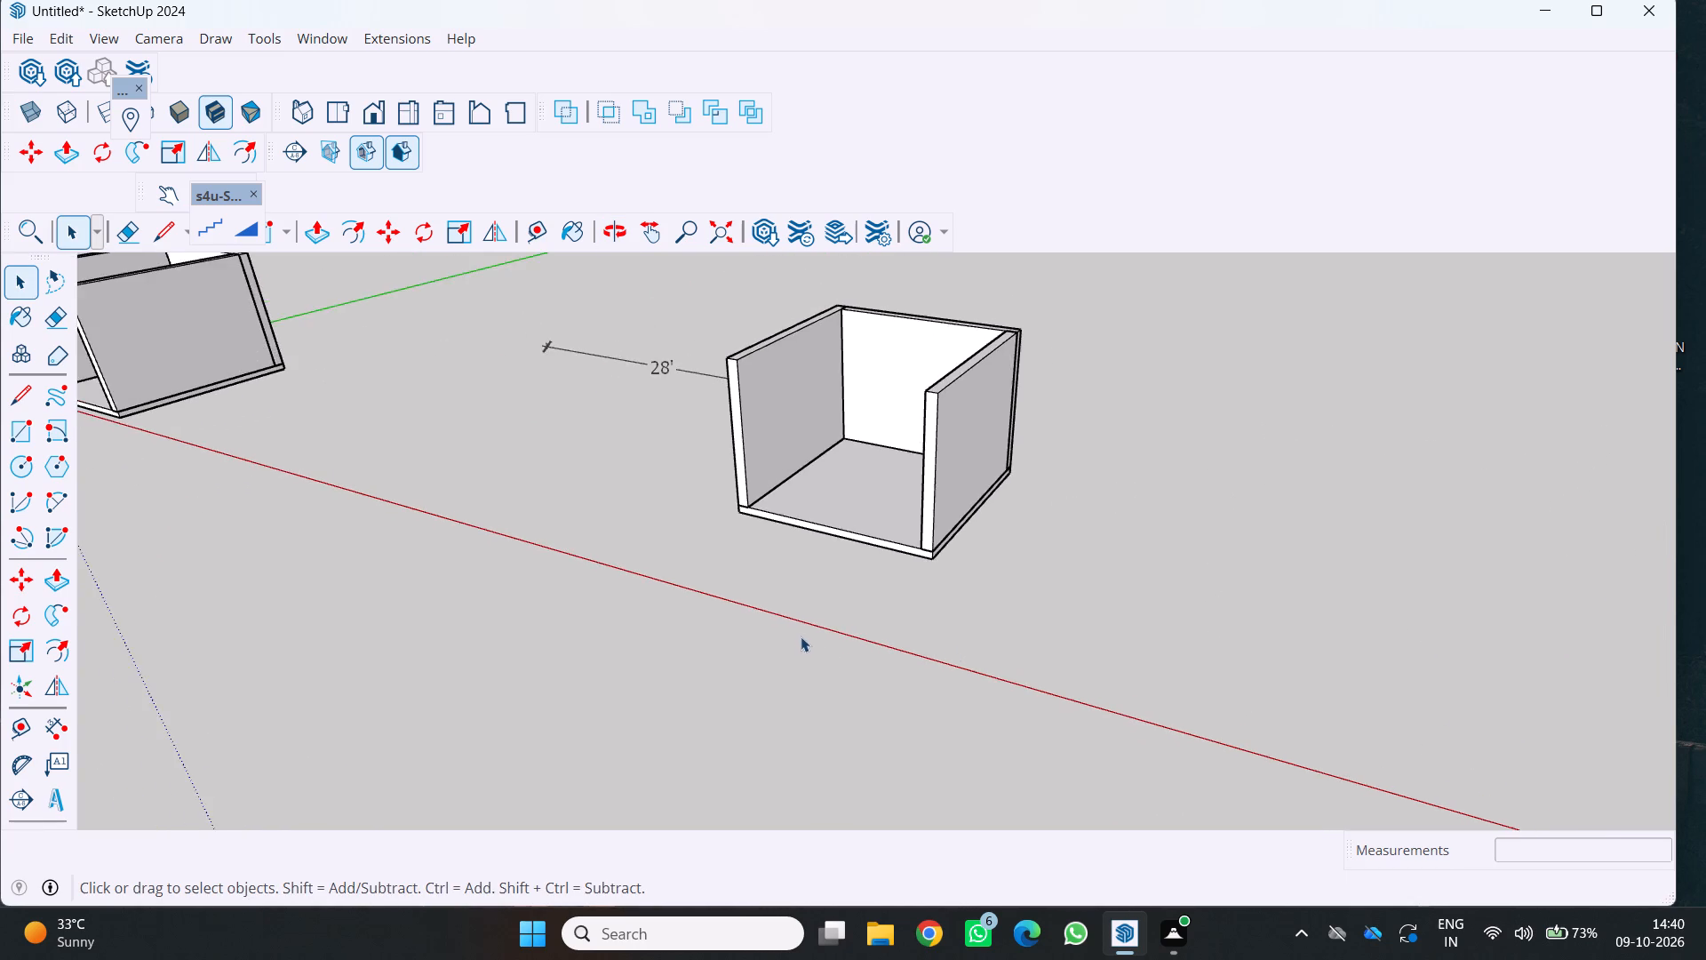
middle_drag(812, 639, 854, 658)
middle_drag(882, 665, 1043, 689)
middle_click(1043, 689)
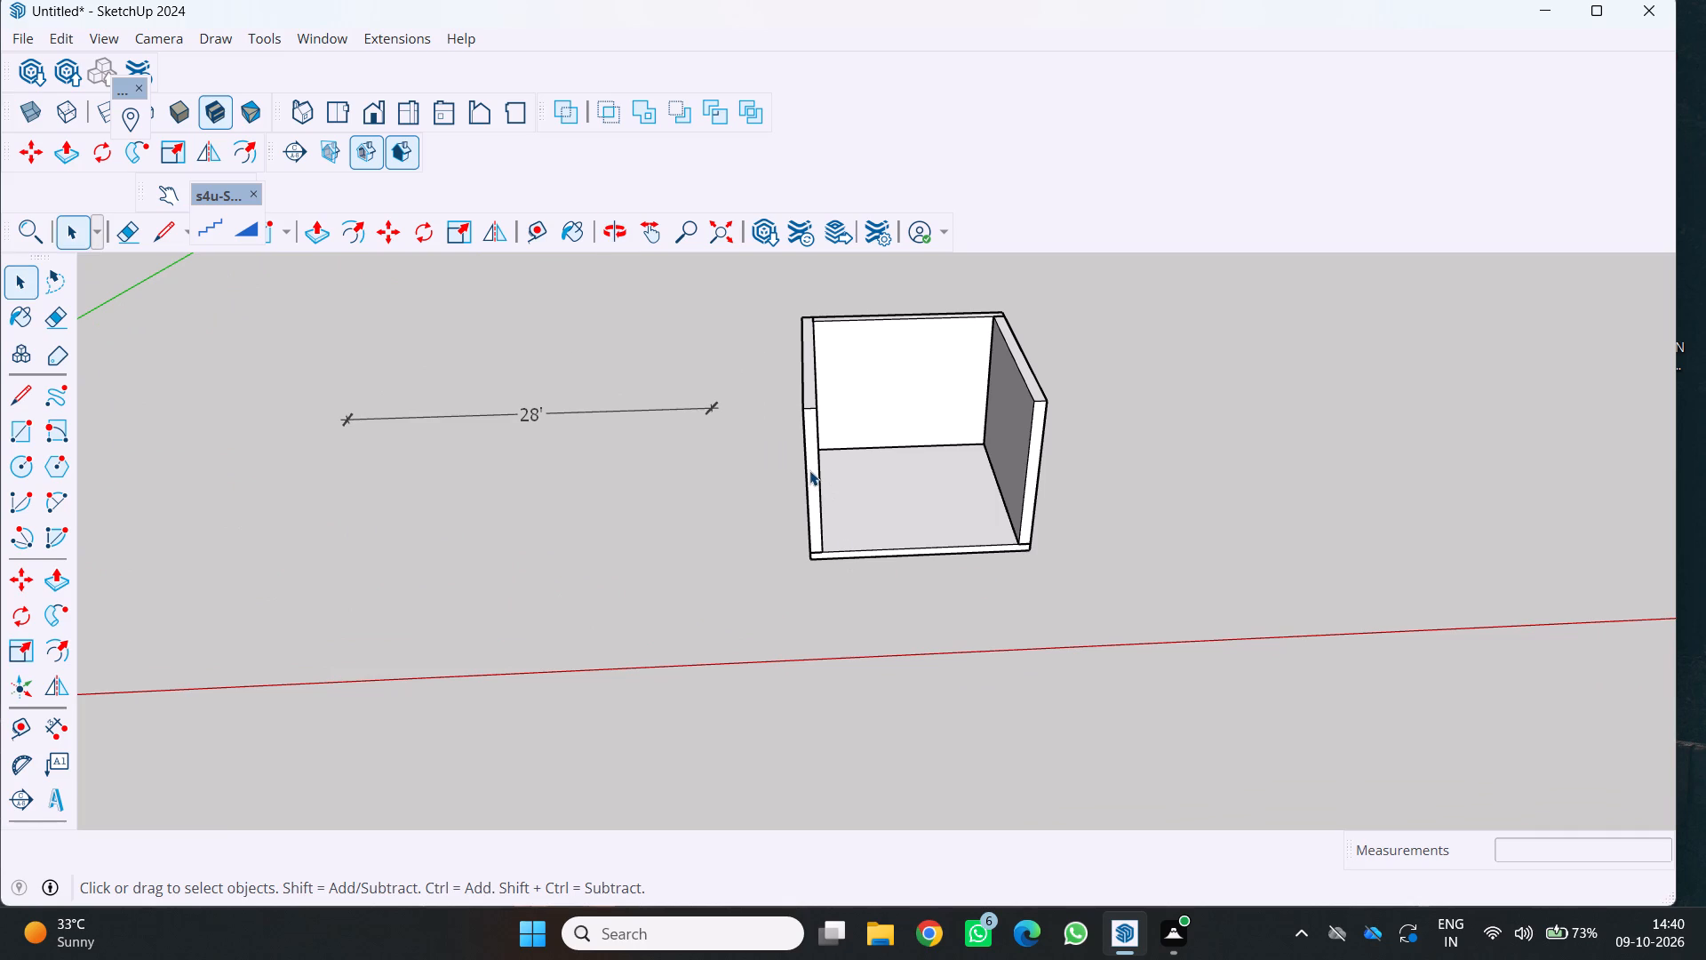
Draw a 2' wide, 13'3" long rectangle on the slab along the first wall's inner face, starting at the second wall's corner.
scroll(815, 455, up, 2)
middle_click(870, 484)
middle_click(870, 485)
scroll(870, 485, up, 1)
middle_drag(866, 493, 833, 508)
middle_click(832, 508)
middle_click(832, 508)
scroll(889, 532, up, 1)
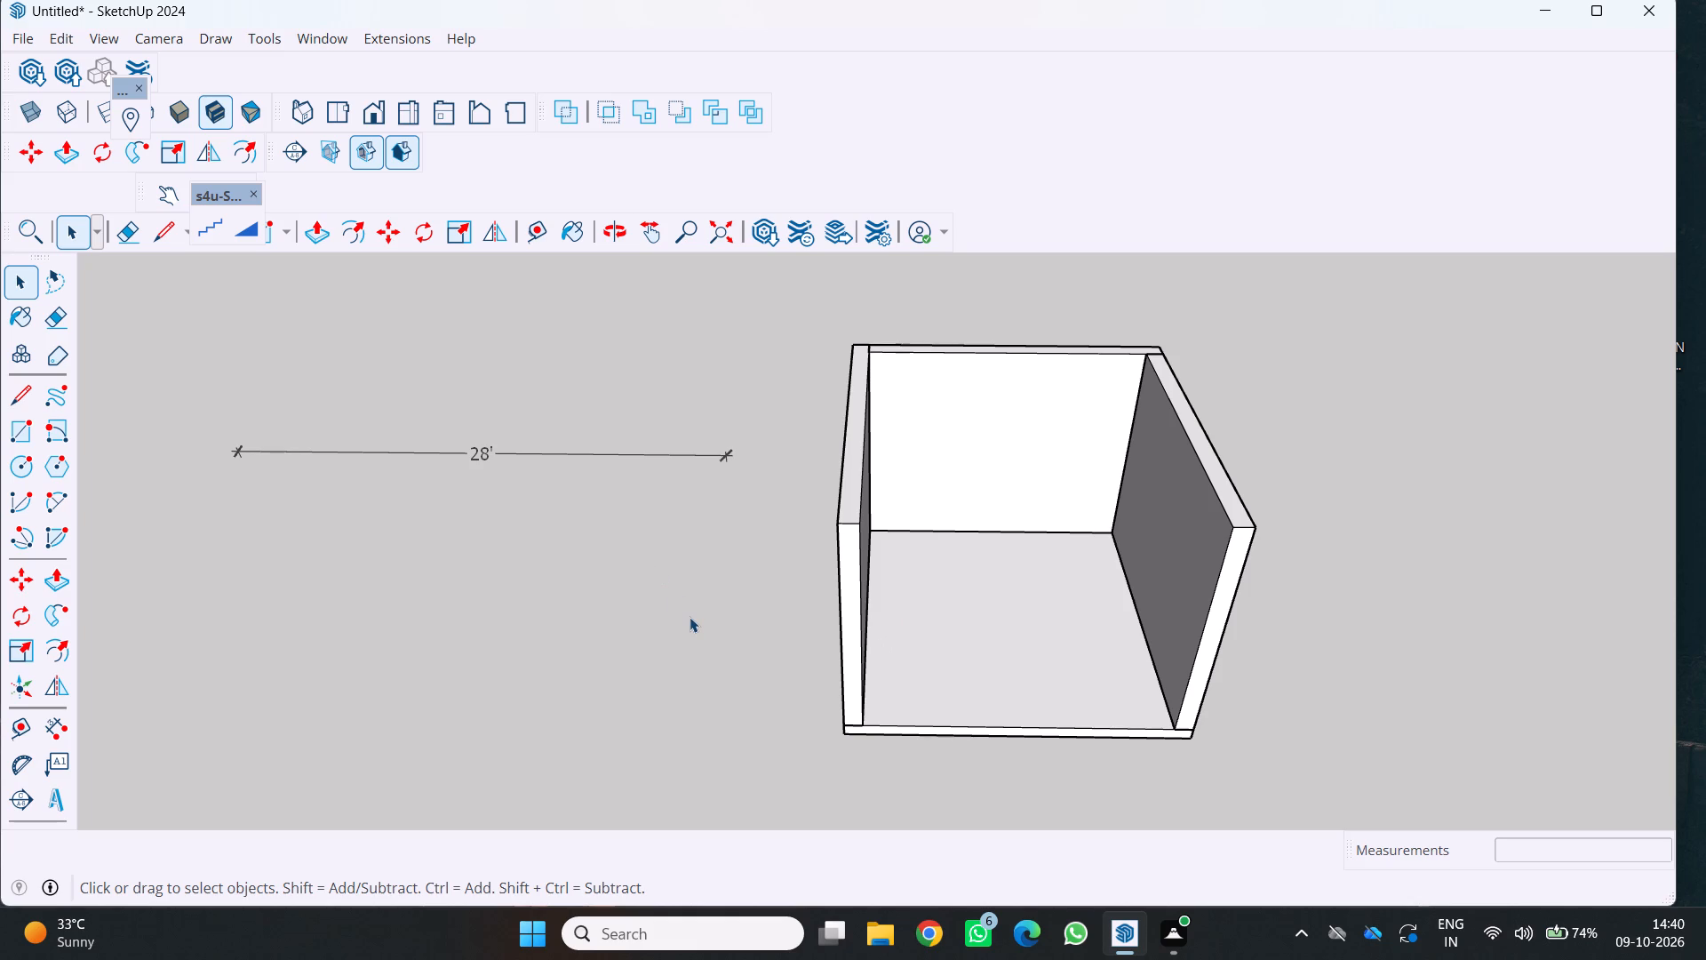
middle_click(870, 540)
middle_click(868, 541)
middle_click(859, 545)
middle_drag(831, 548, 652, 515)
middle_click(643, 513)
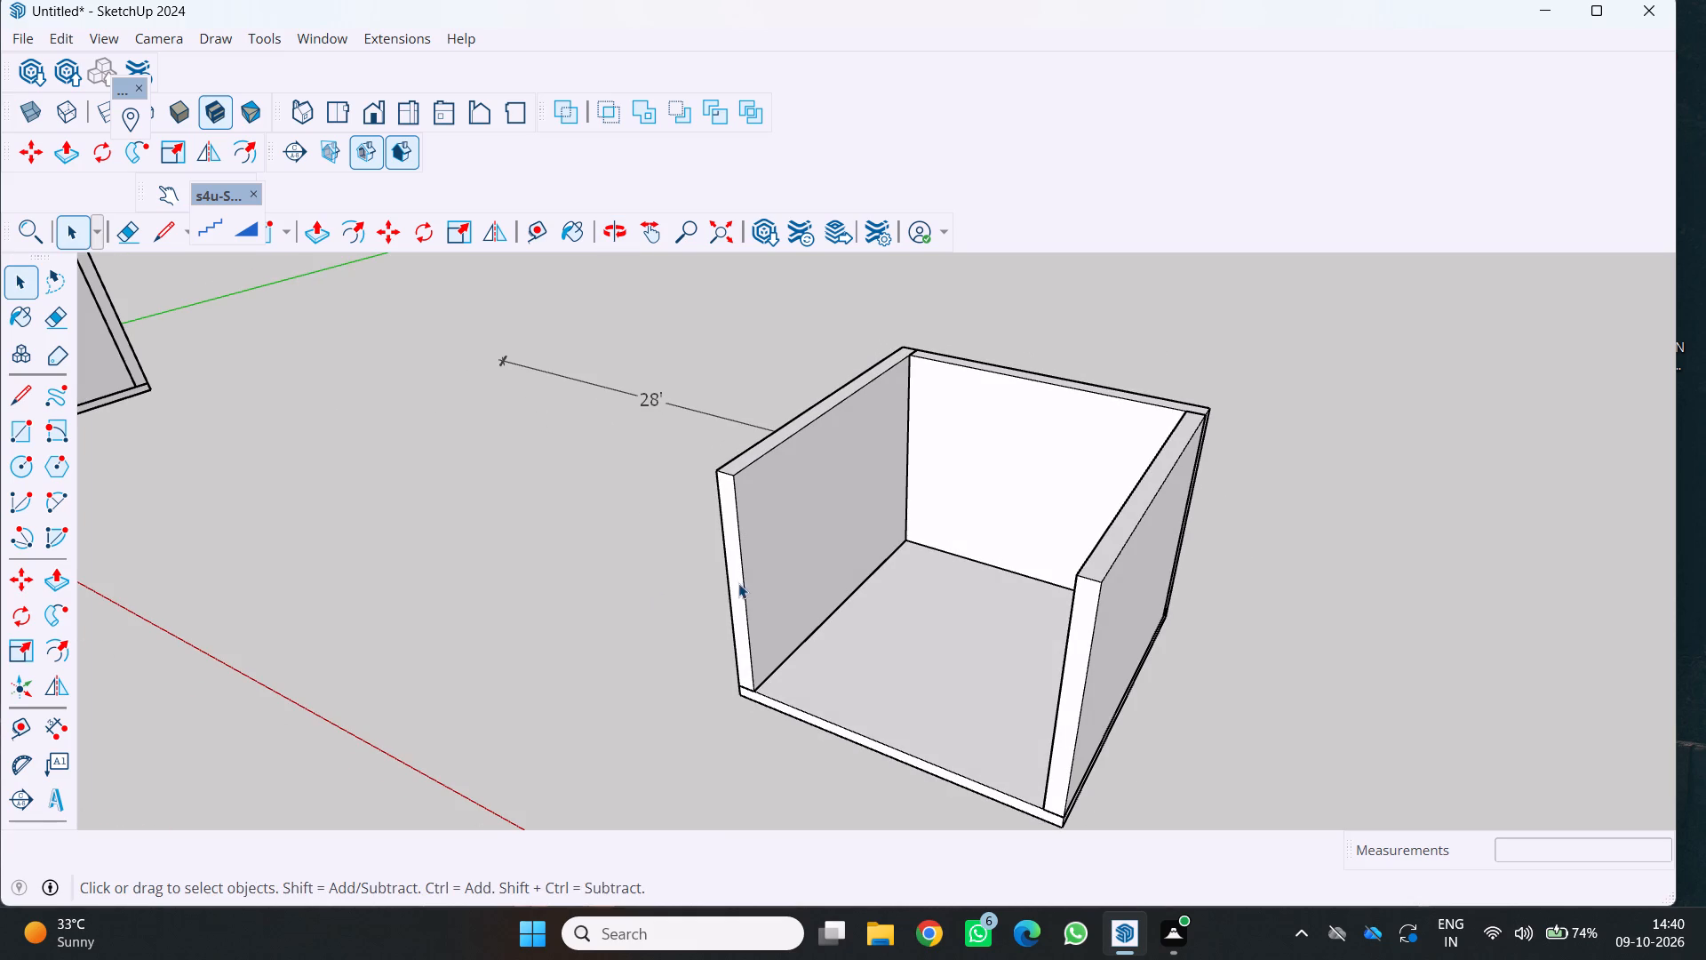
scroll(873, 598, up, 3)
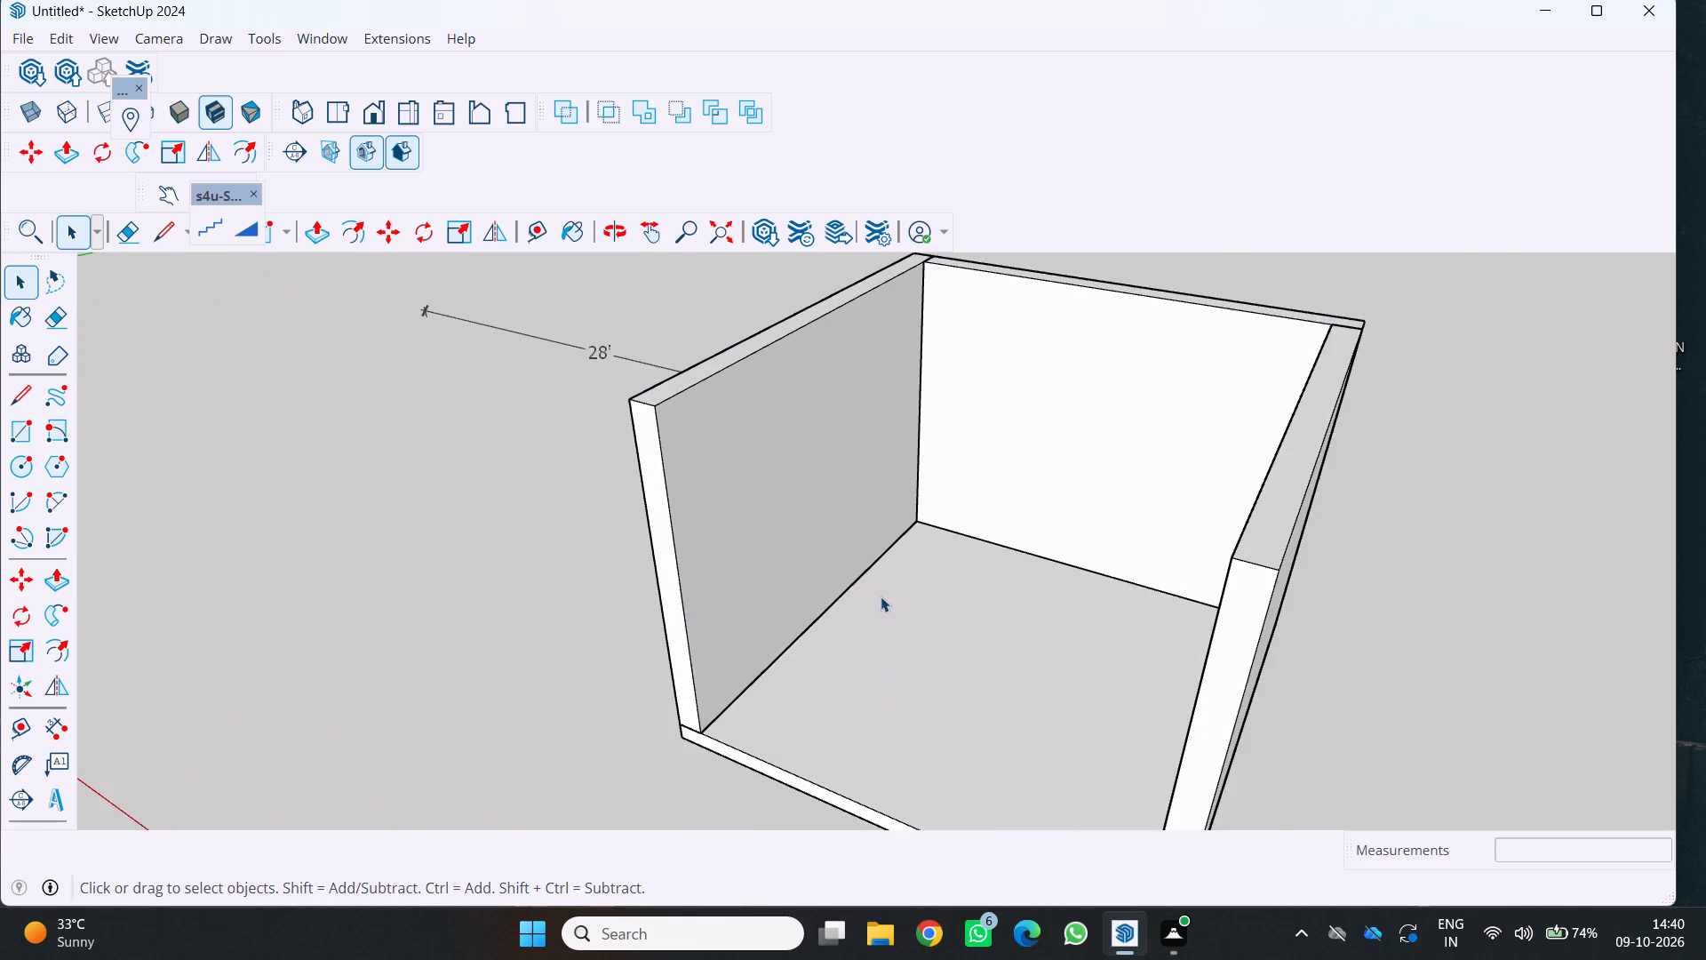
scroll(881, 596, up, 2)
middle_drag(915, 598, 929, 603)
middle_drag(933, 604, 946, 610)
middle_drag(949, 611, 980, 617)
middle_click(980, 617)
middle_click(980, 617)
key(r)
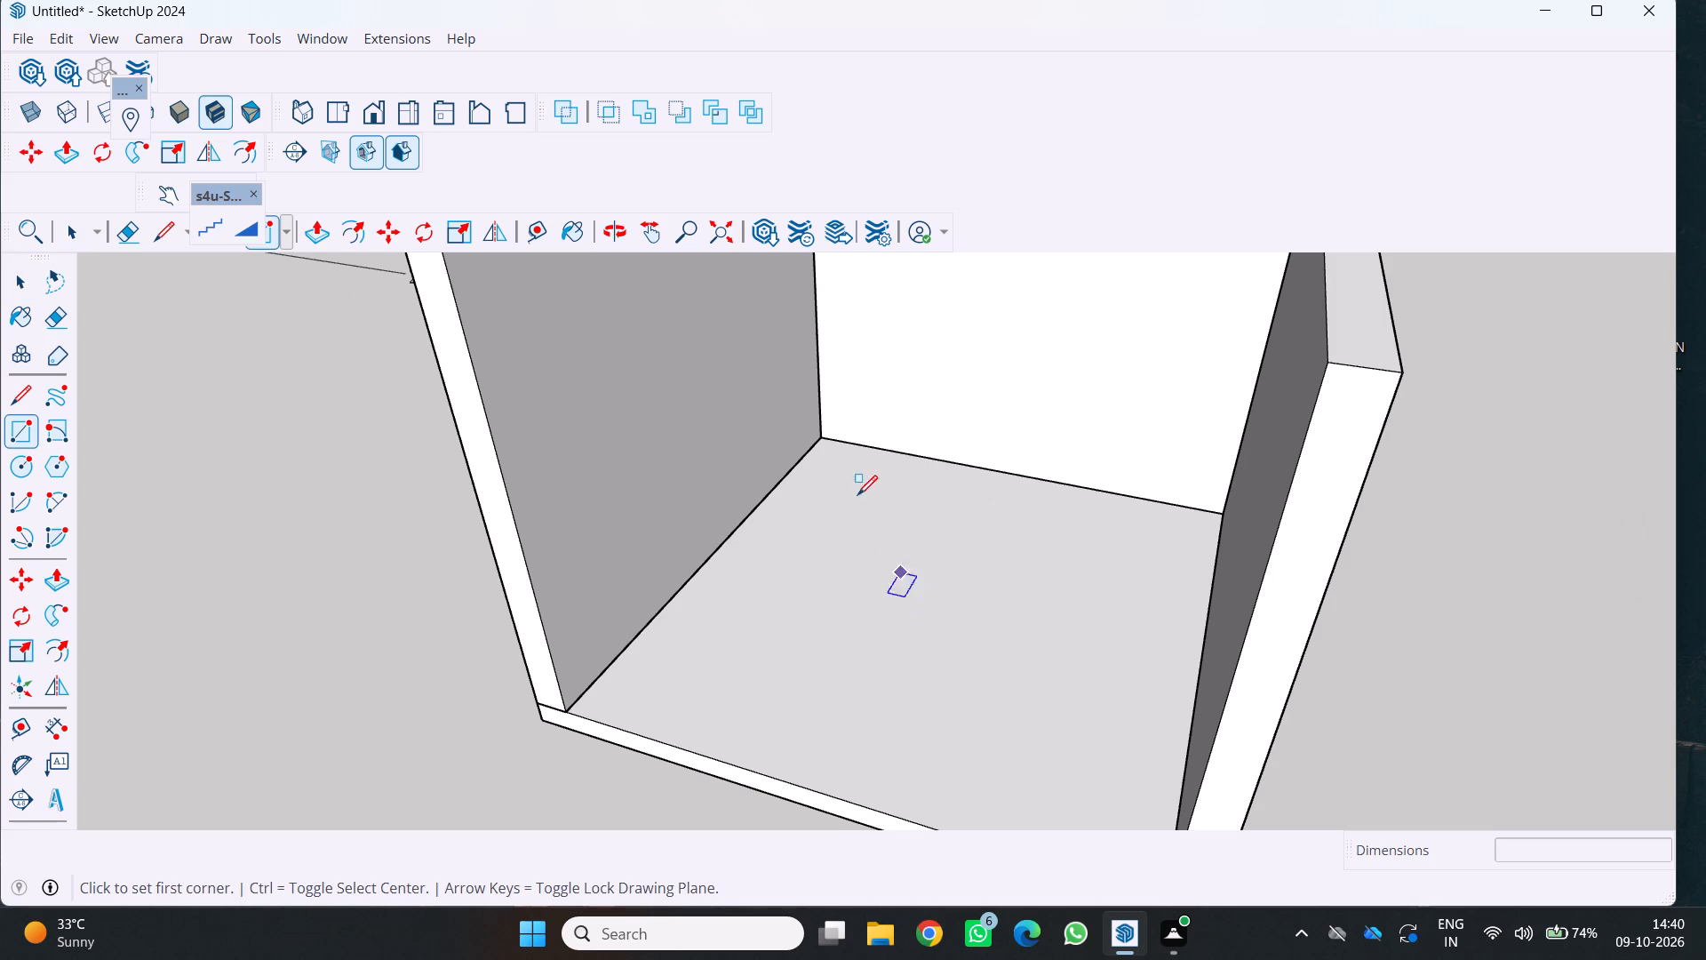
click(826, 436)
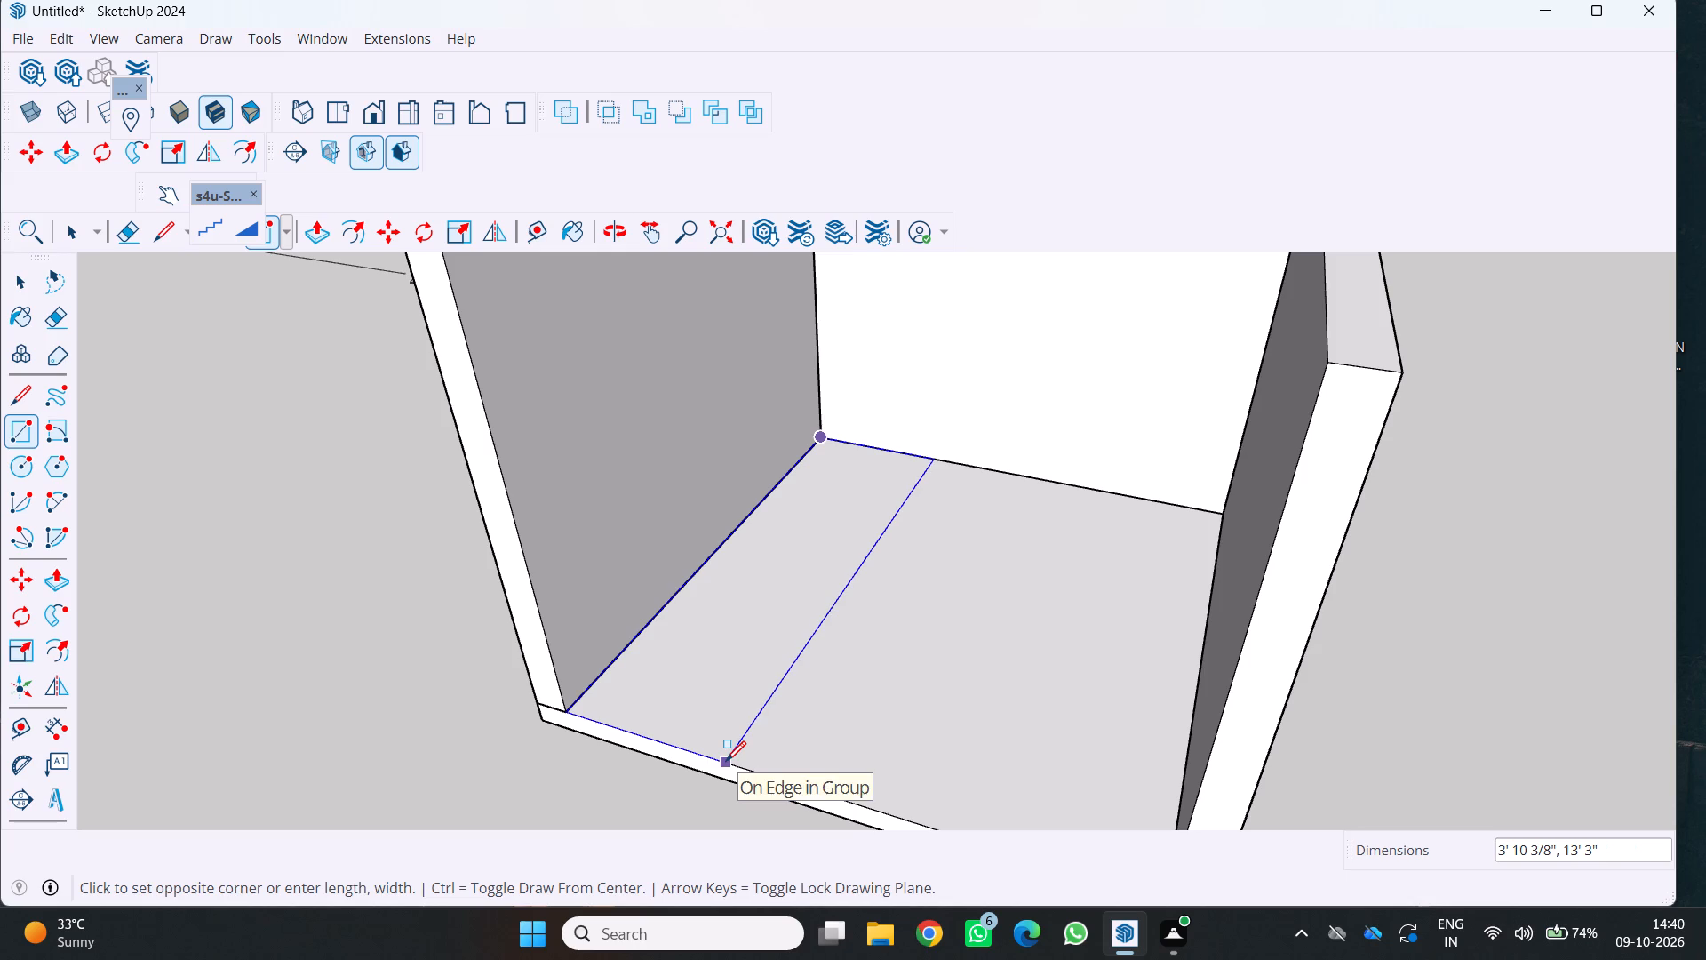
text(2')
key(Return)
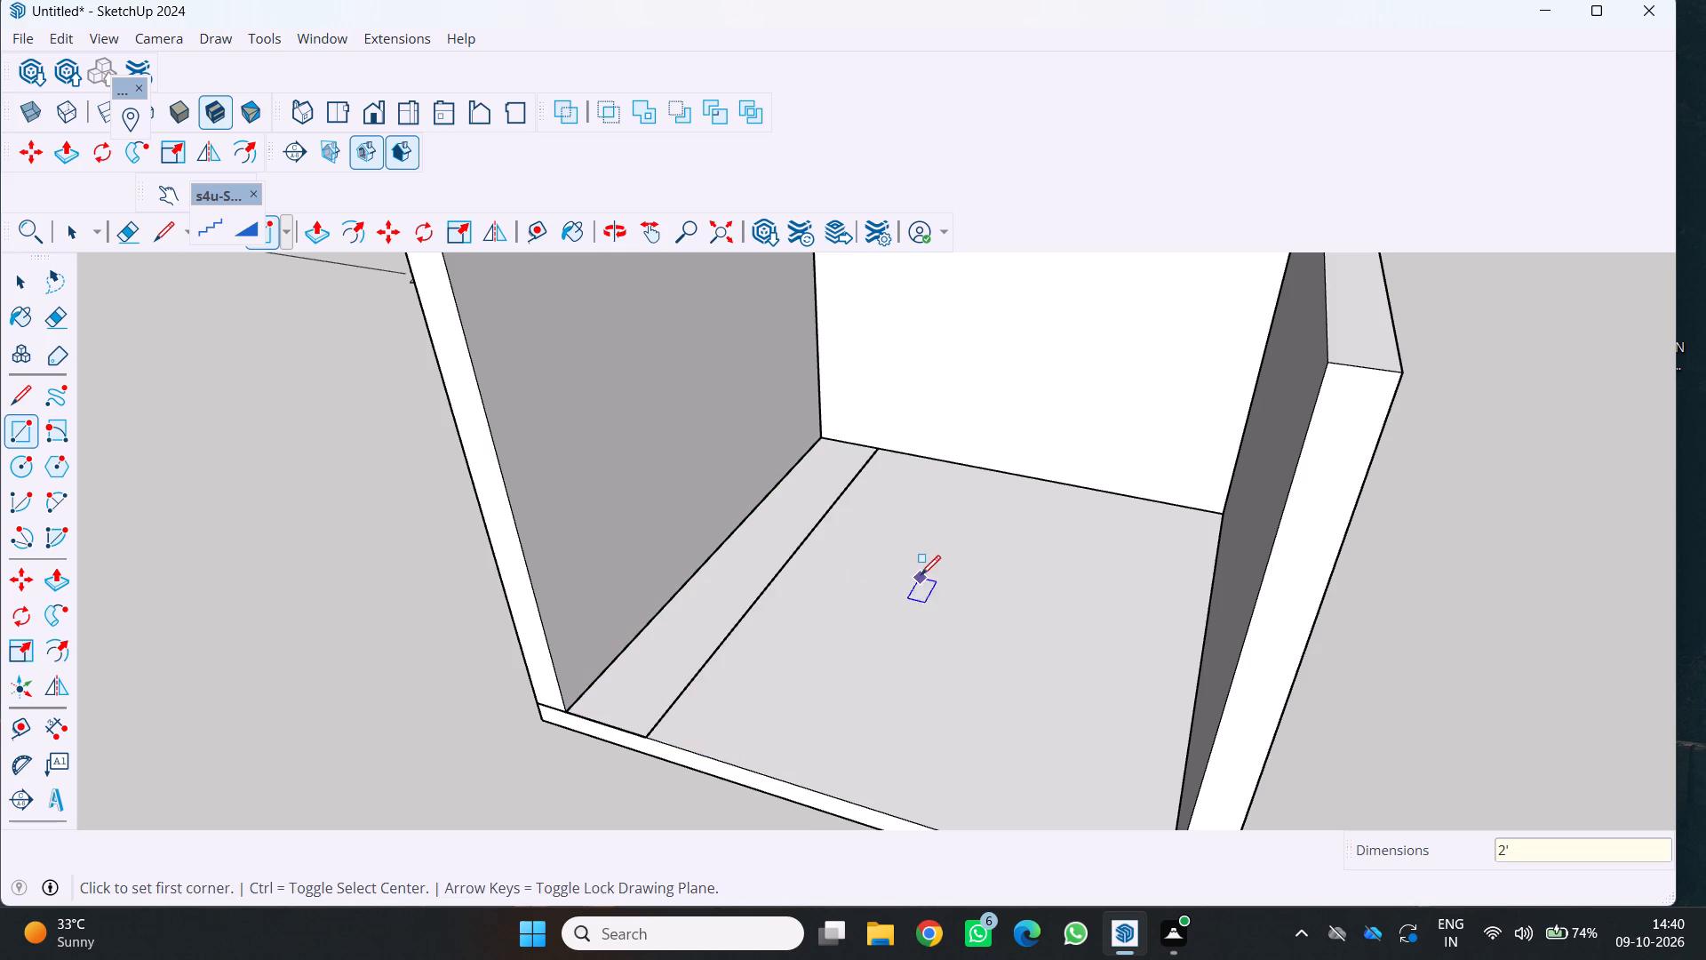
Extrude the 2' wide floor strip along the first wall upward 4" with Push/Pull to form the cabinet base.
middle_drag(929, 576, 947, 585)
middle_drag(950, 587, 977, 596)
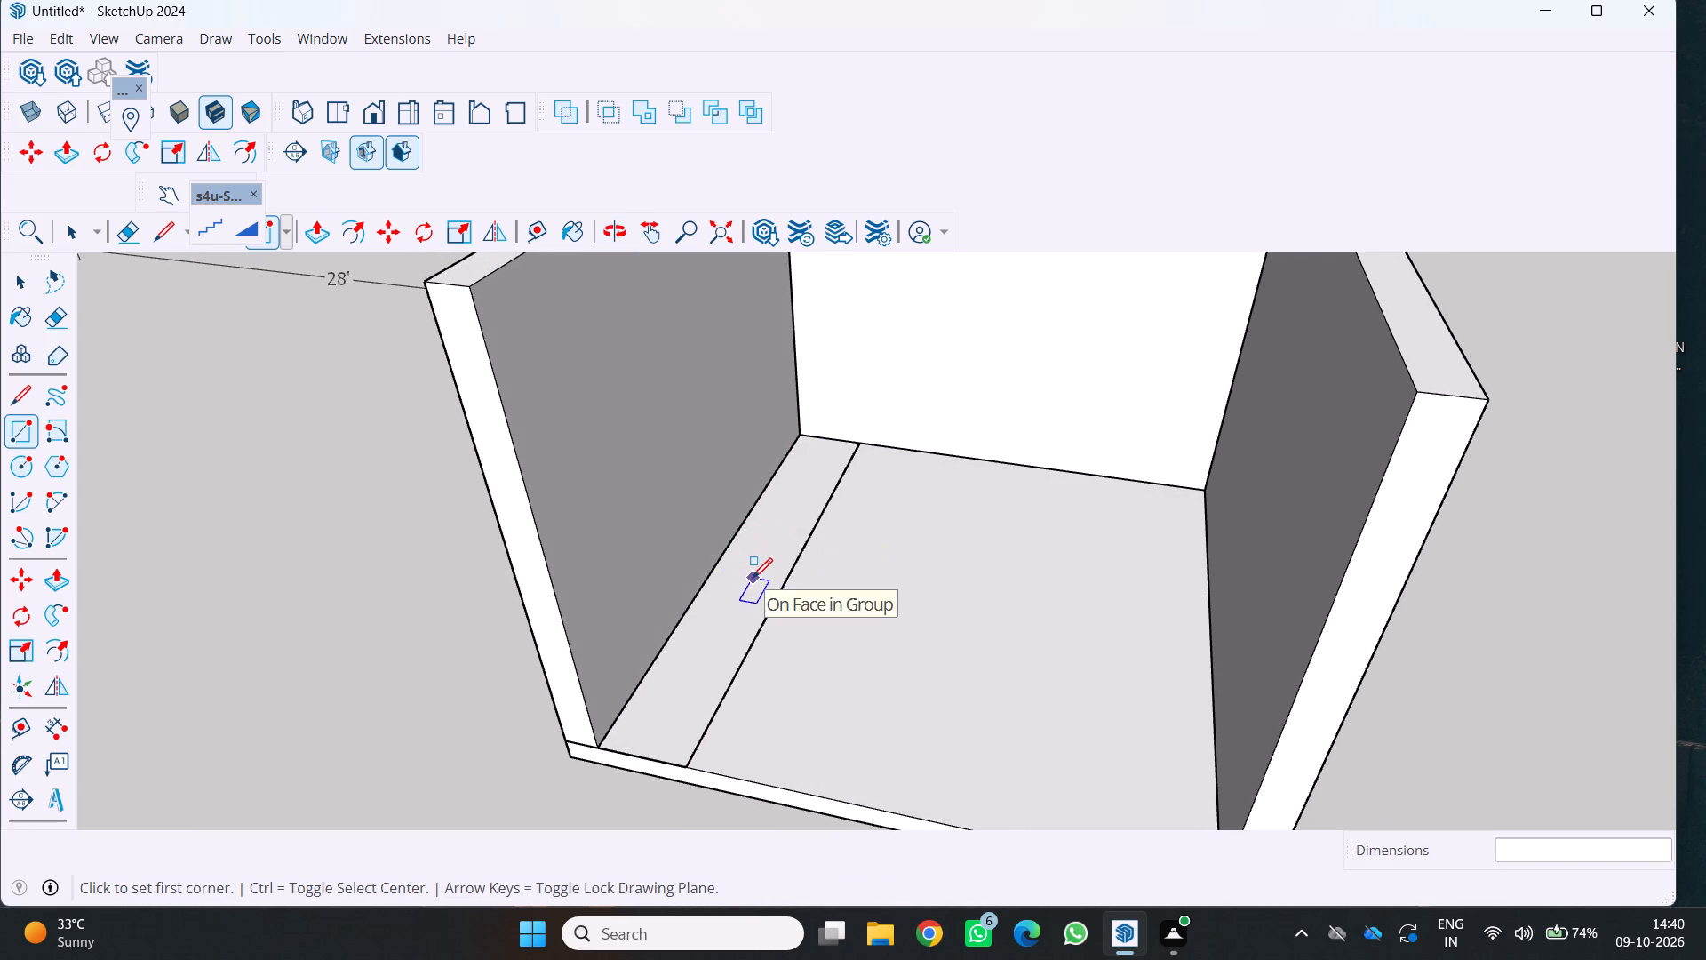
key(p)
click(743, 574)
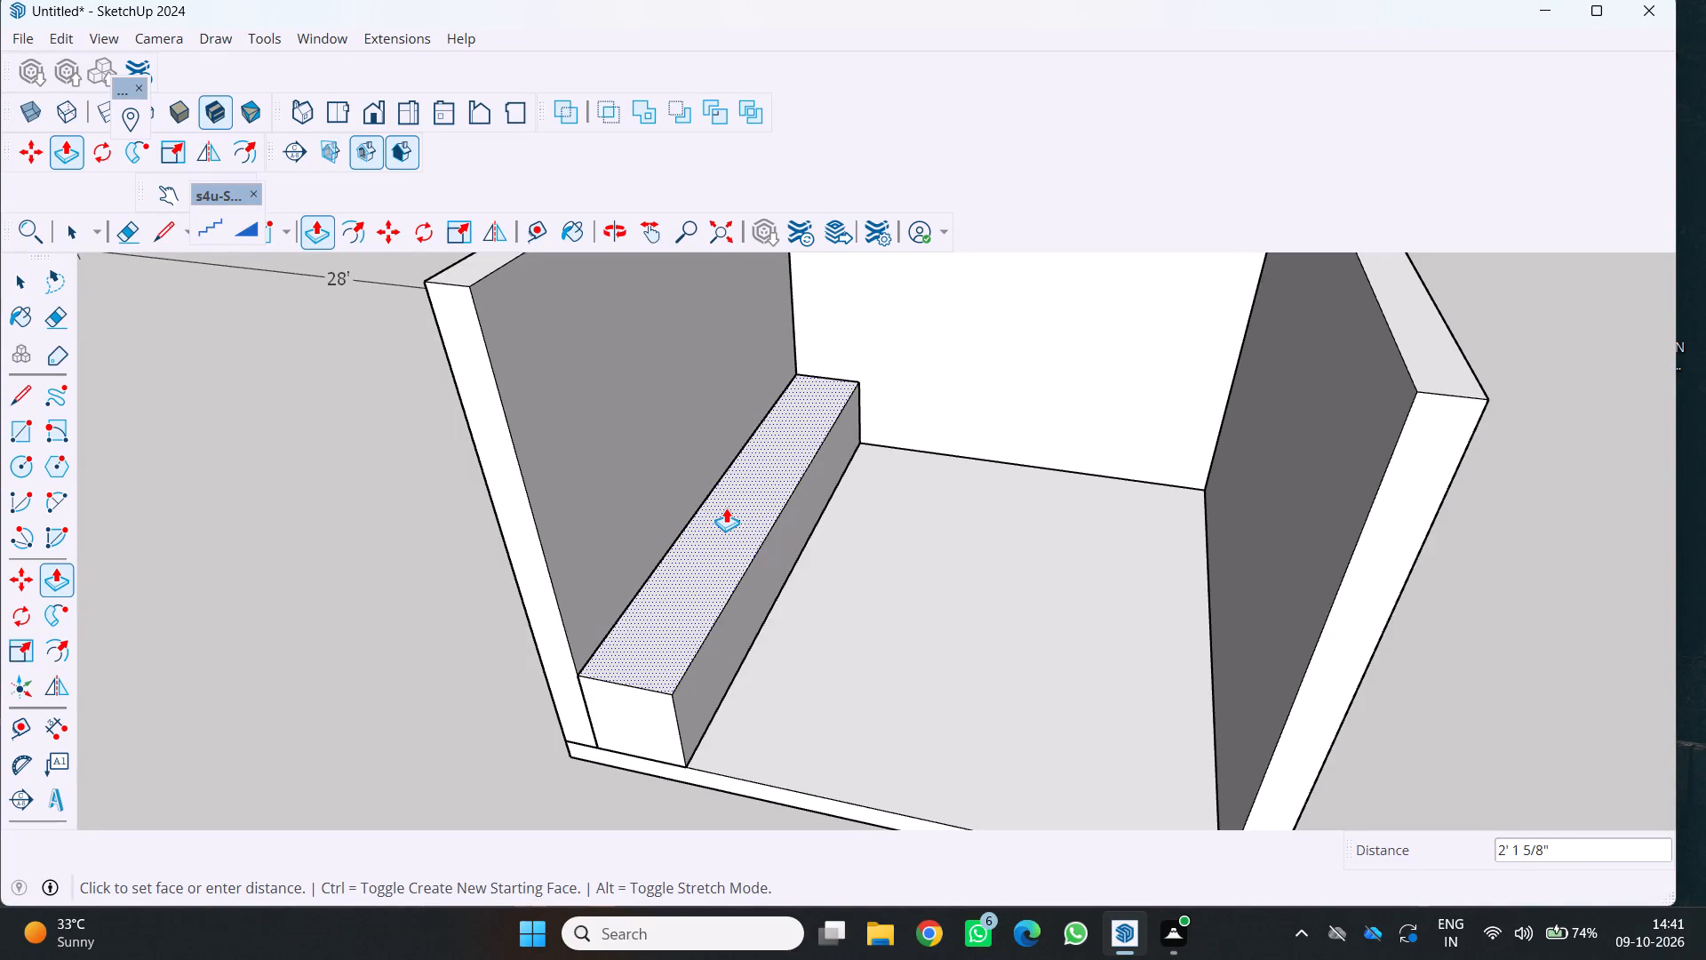
key(4)
key(Return)
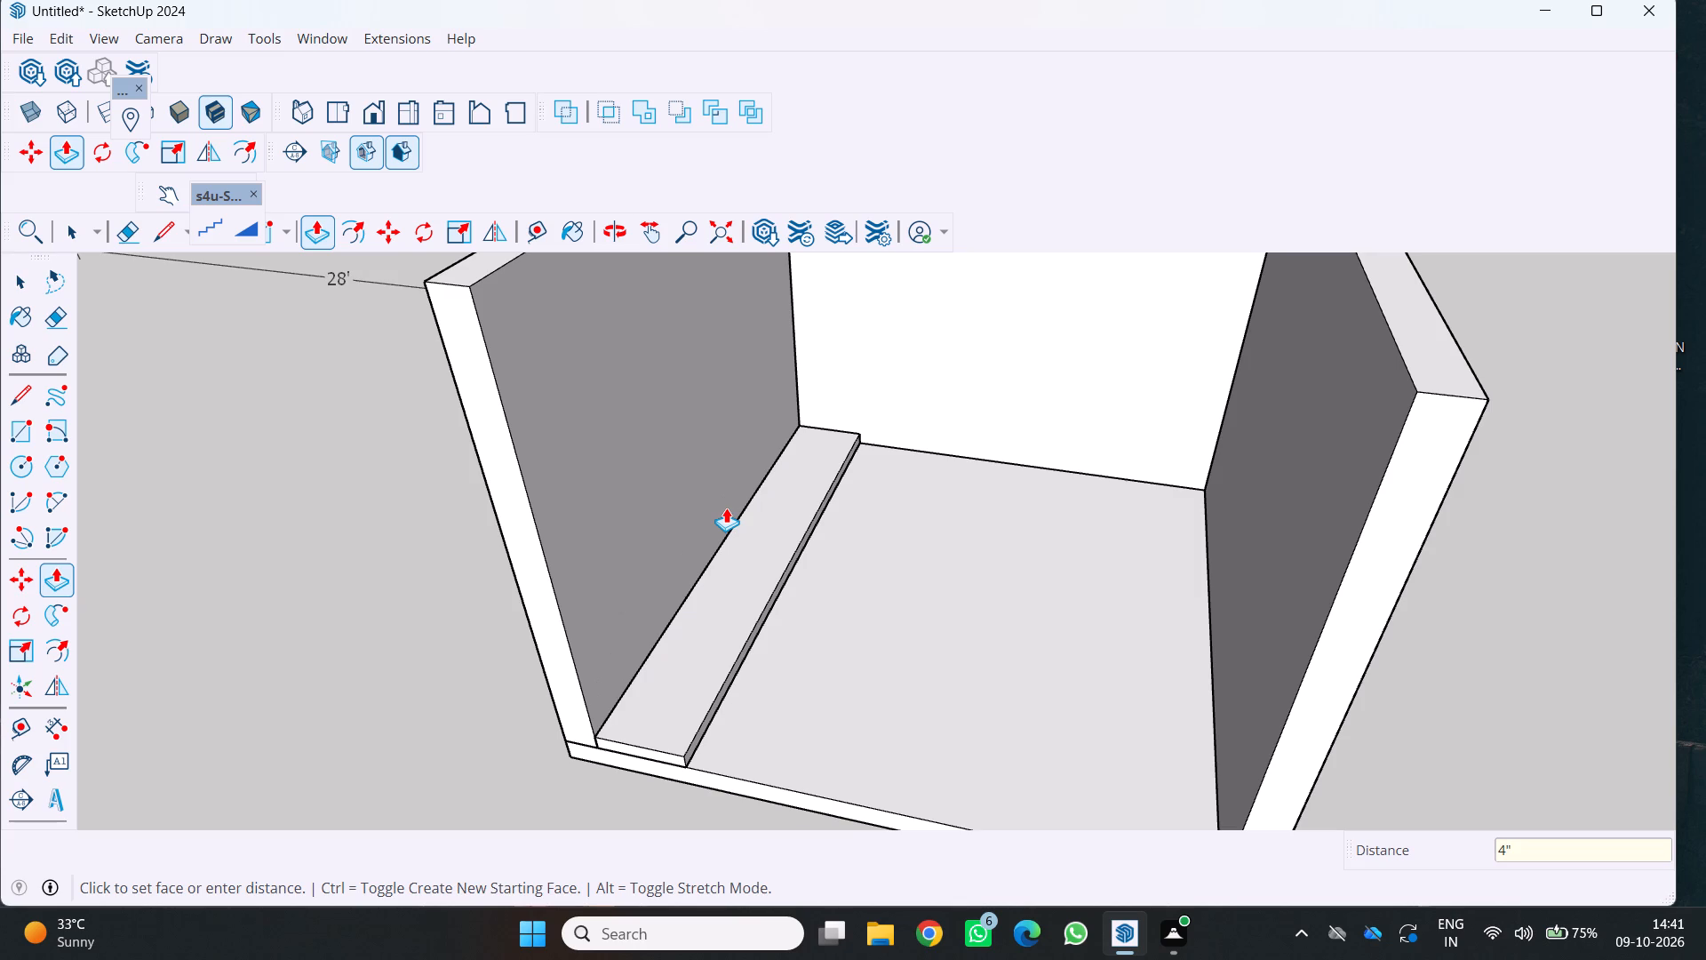
Select all connected faces and edges of the 4" high base along the first wall and make them a group.
key(space)
double_click(713, 691)
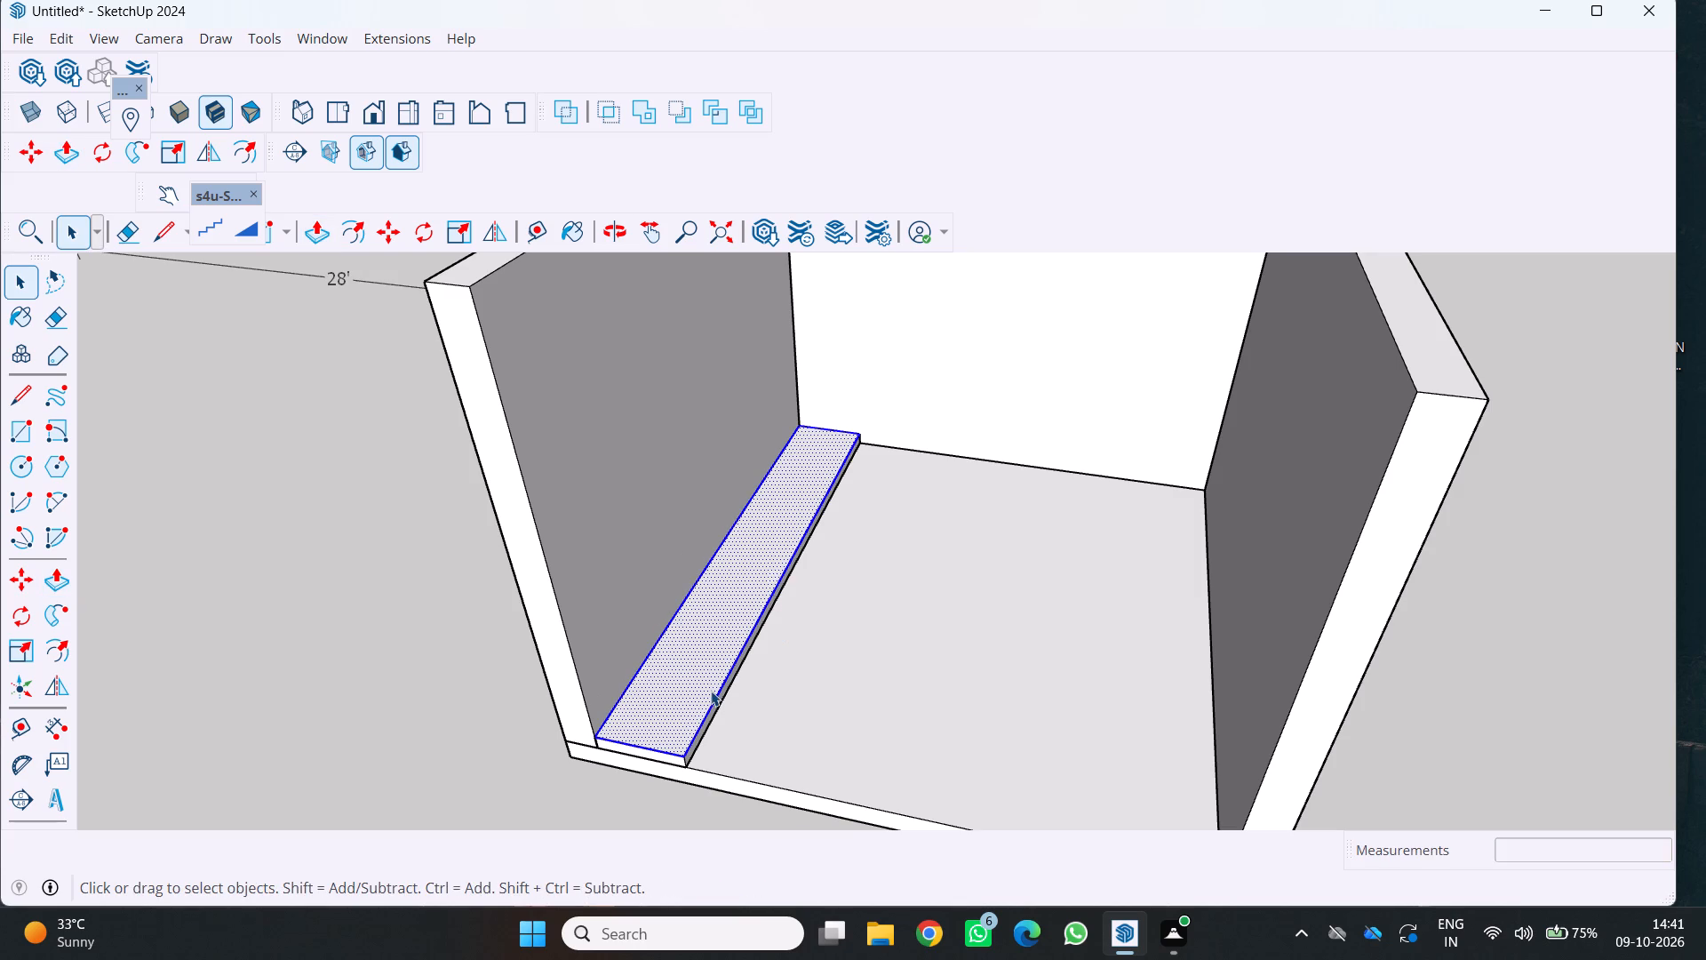
triple_click(709, 690)
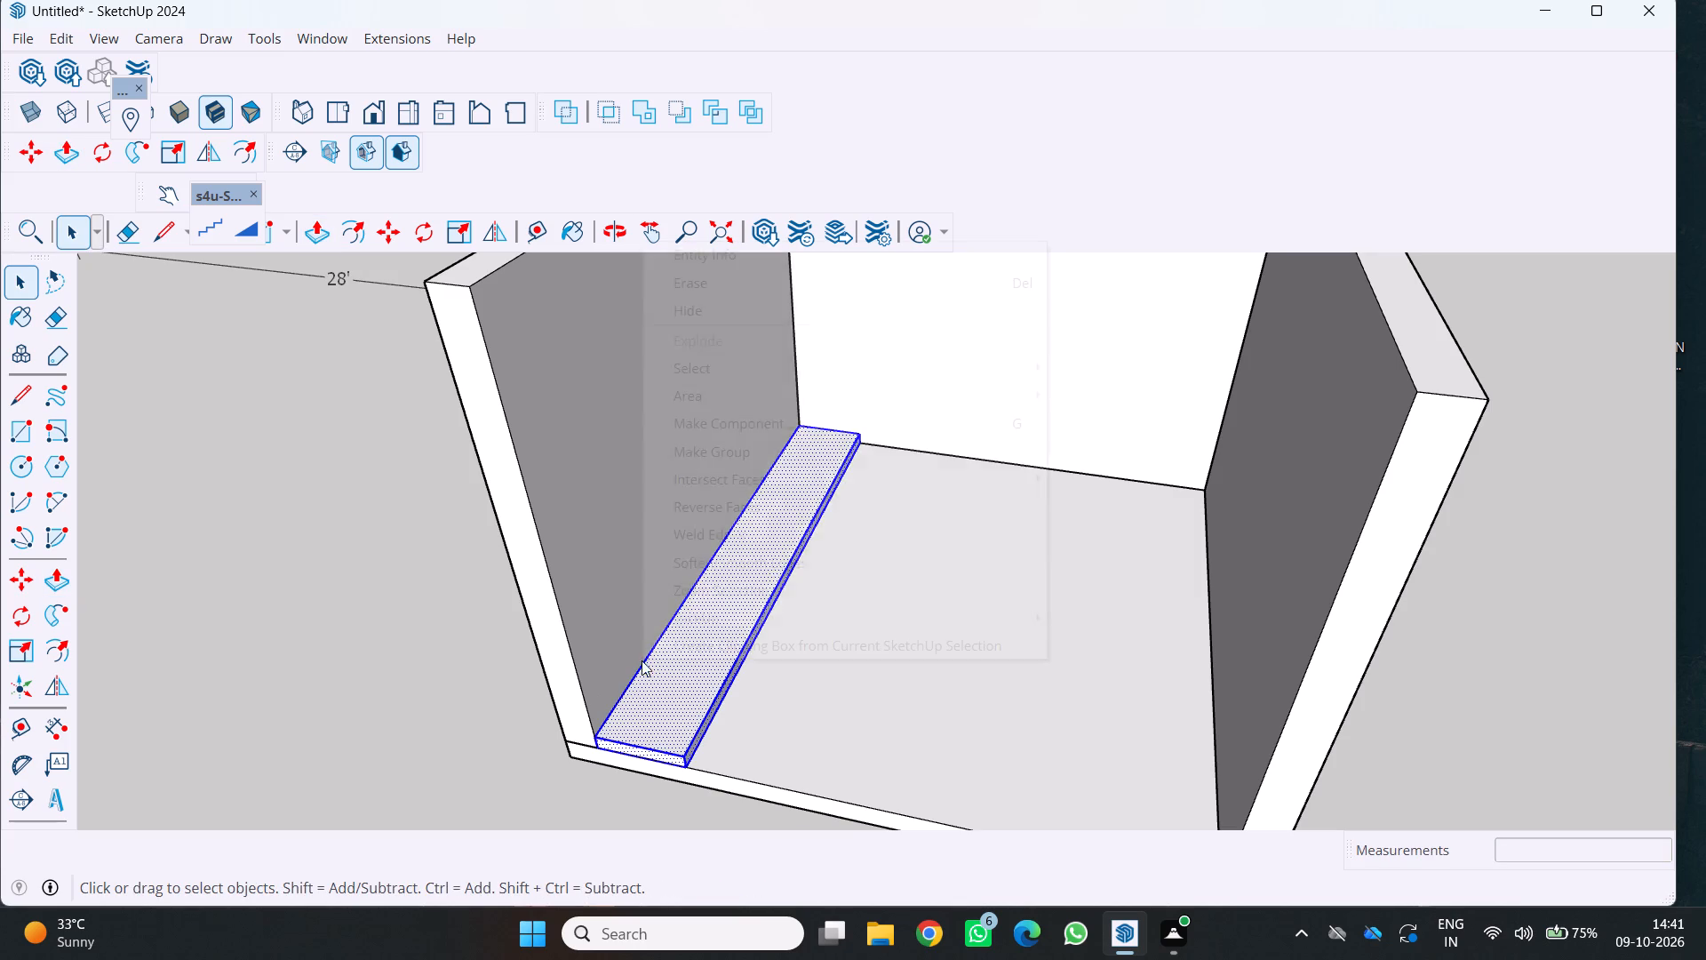
right_click(642, 660)
click(704, 455)
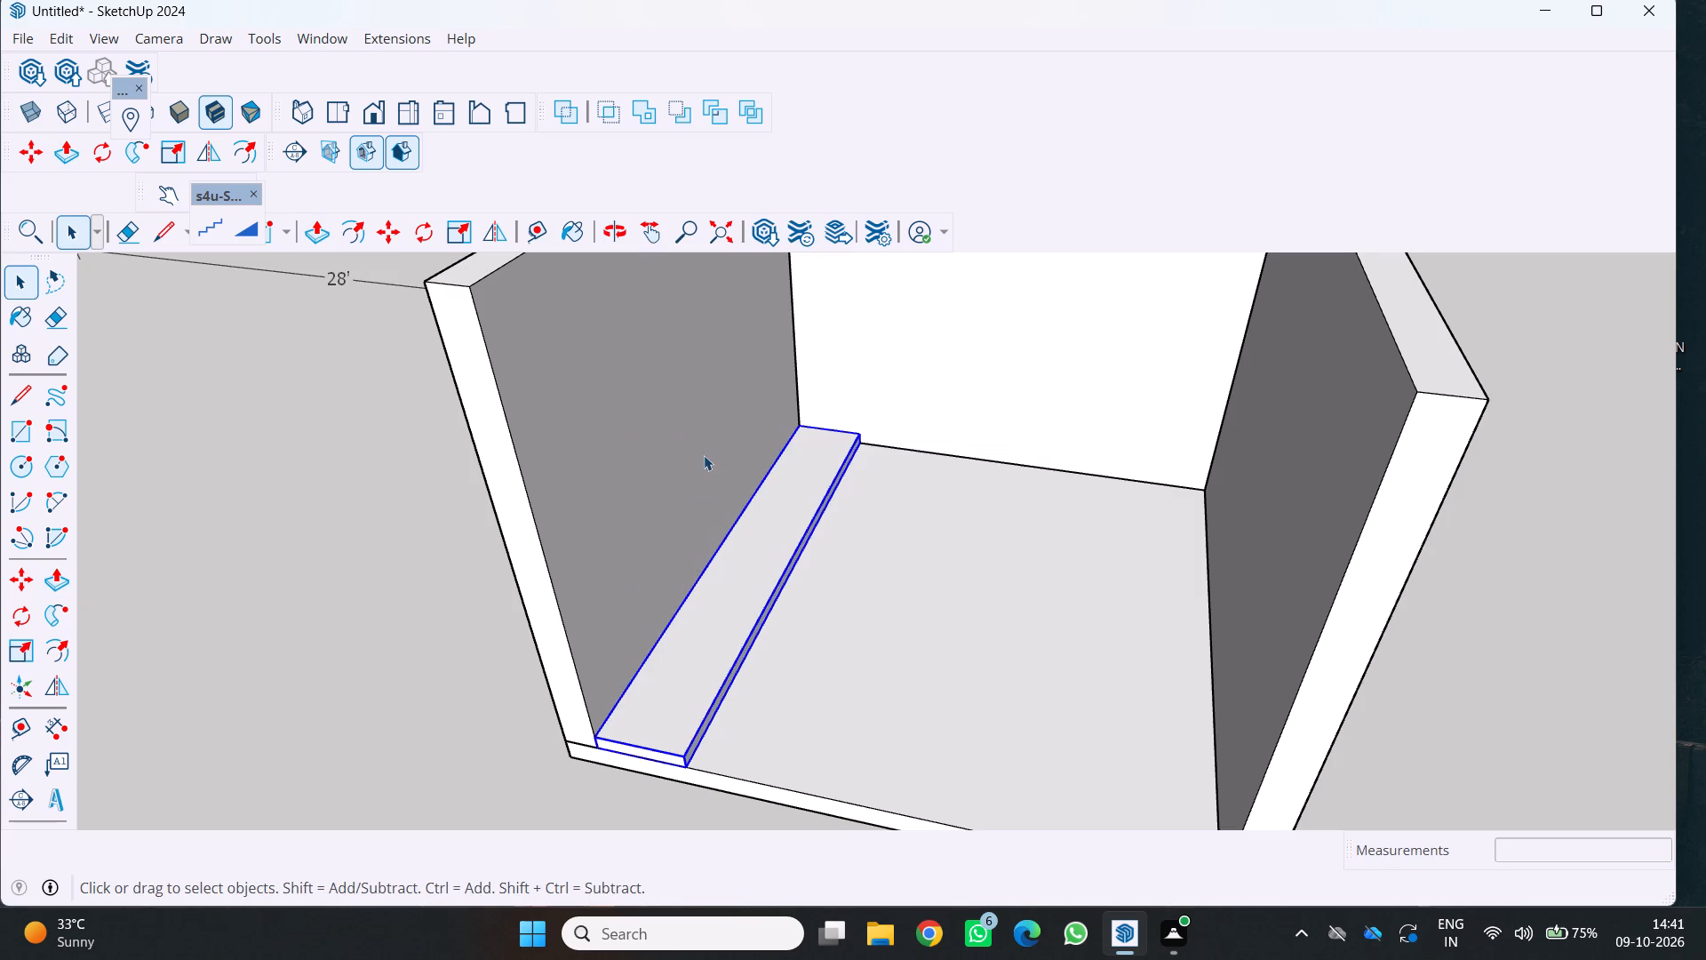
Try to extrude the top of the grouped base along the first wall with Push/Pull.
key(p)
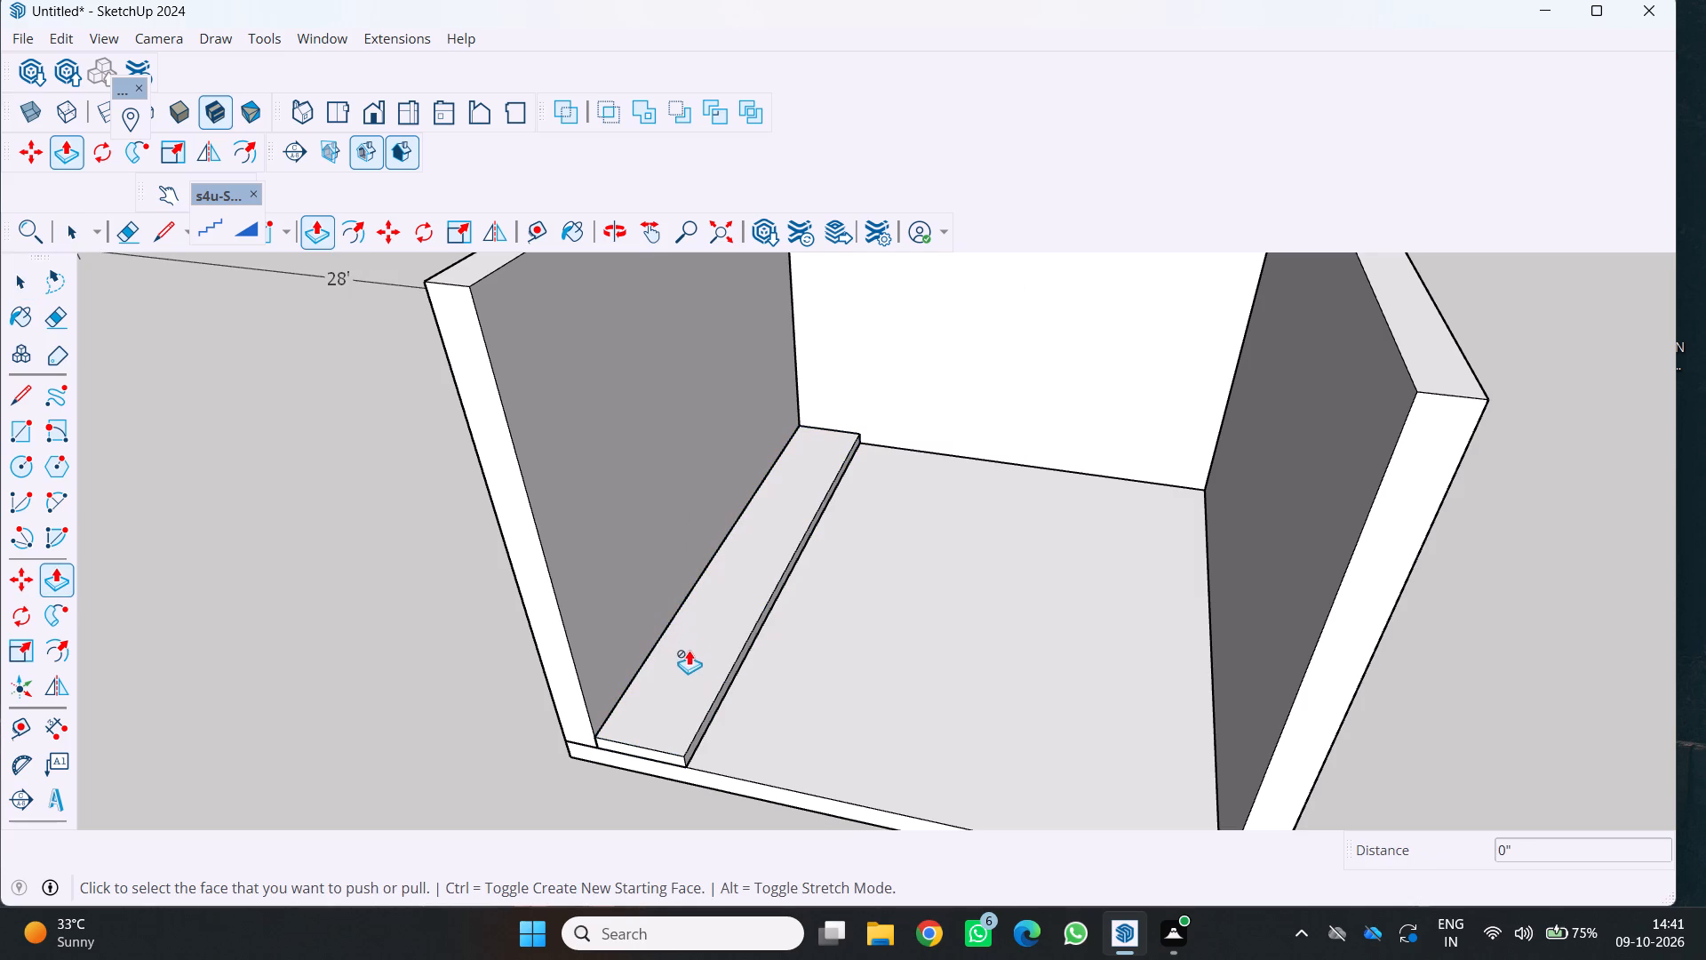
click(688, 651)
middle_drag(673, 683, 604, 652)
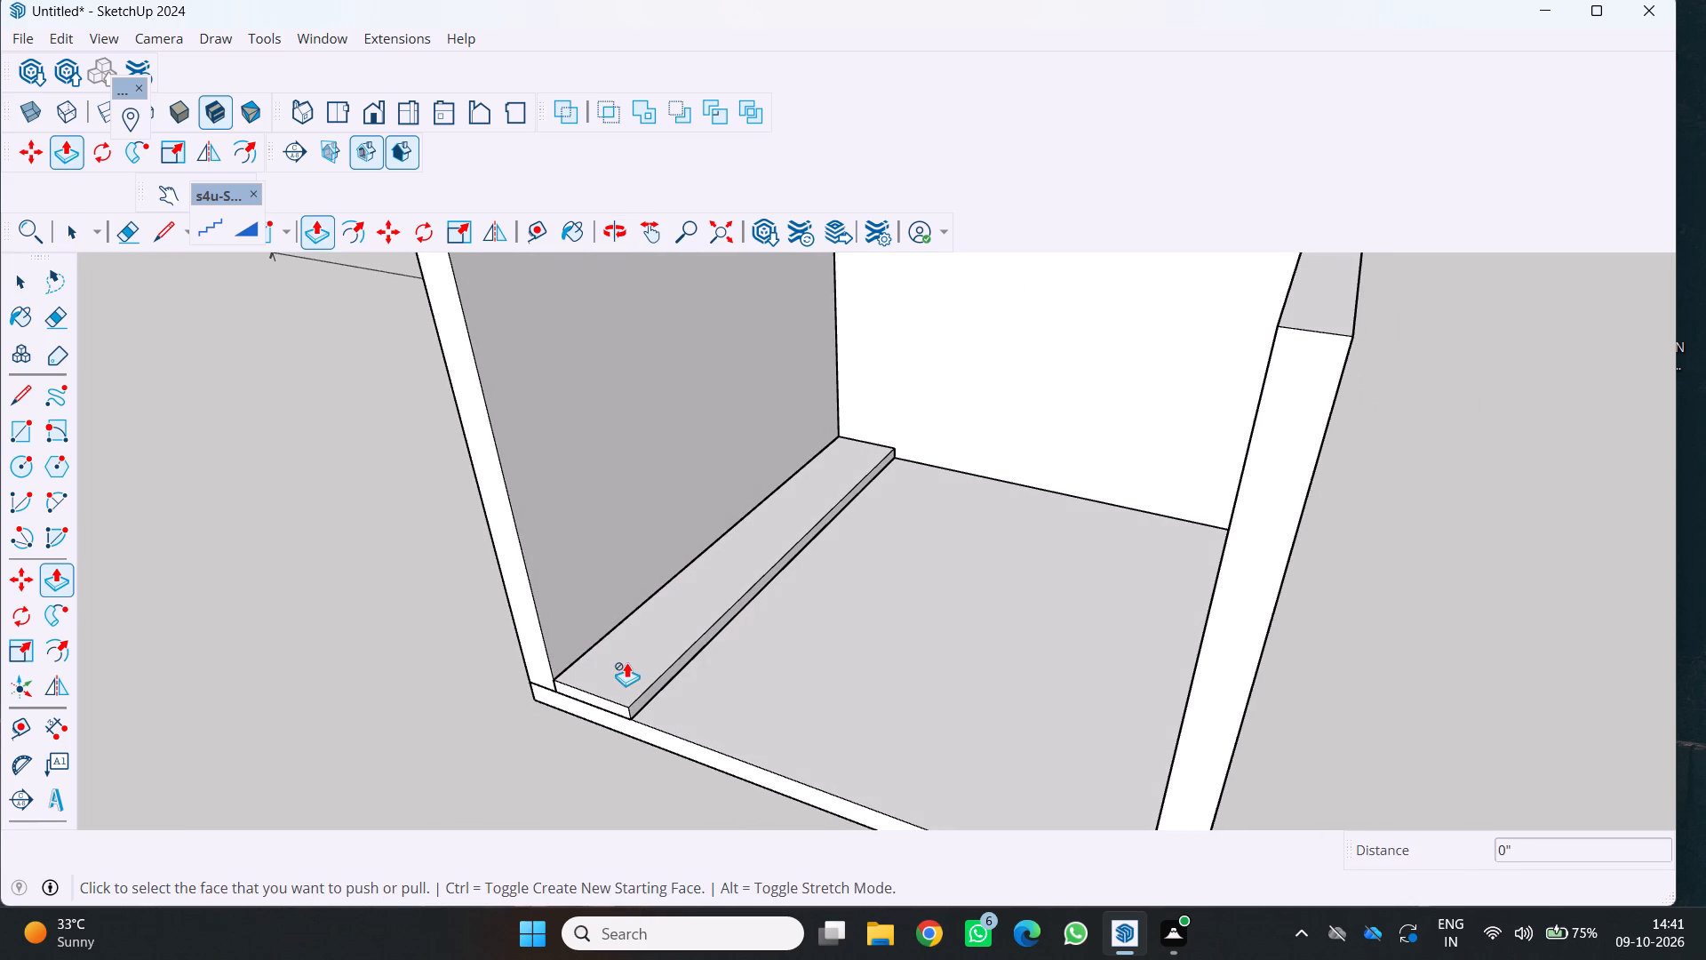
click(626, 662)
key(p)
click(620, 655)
Draw a 2' by 13'3" rectangle over the base's top and extrude it upward 2'4" to form the cabinet body.
key(r)
click(842, 437)
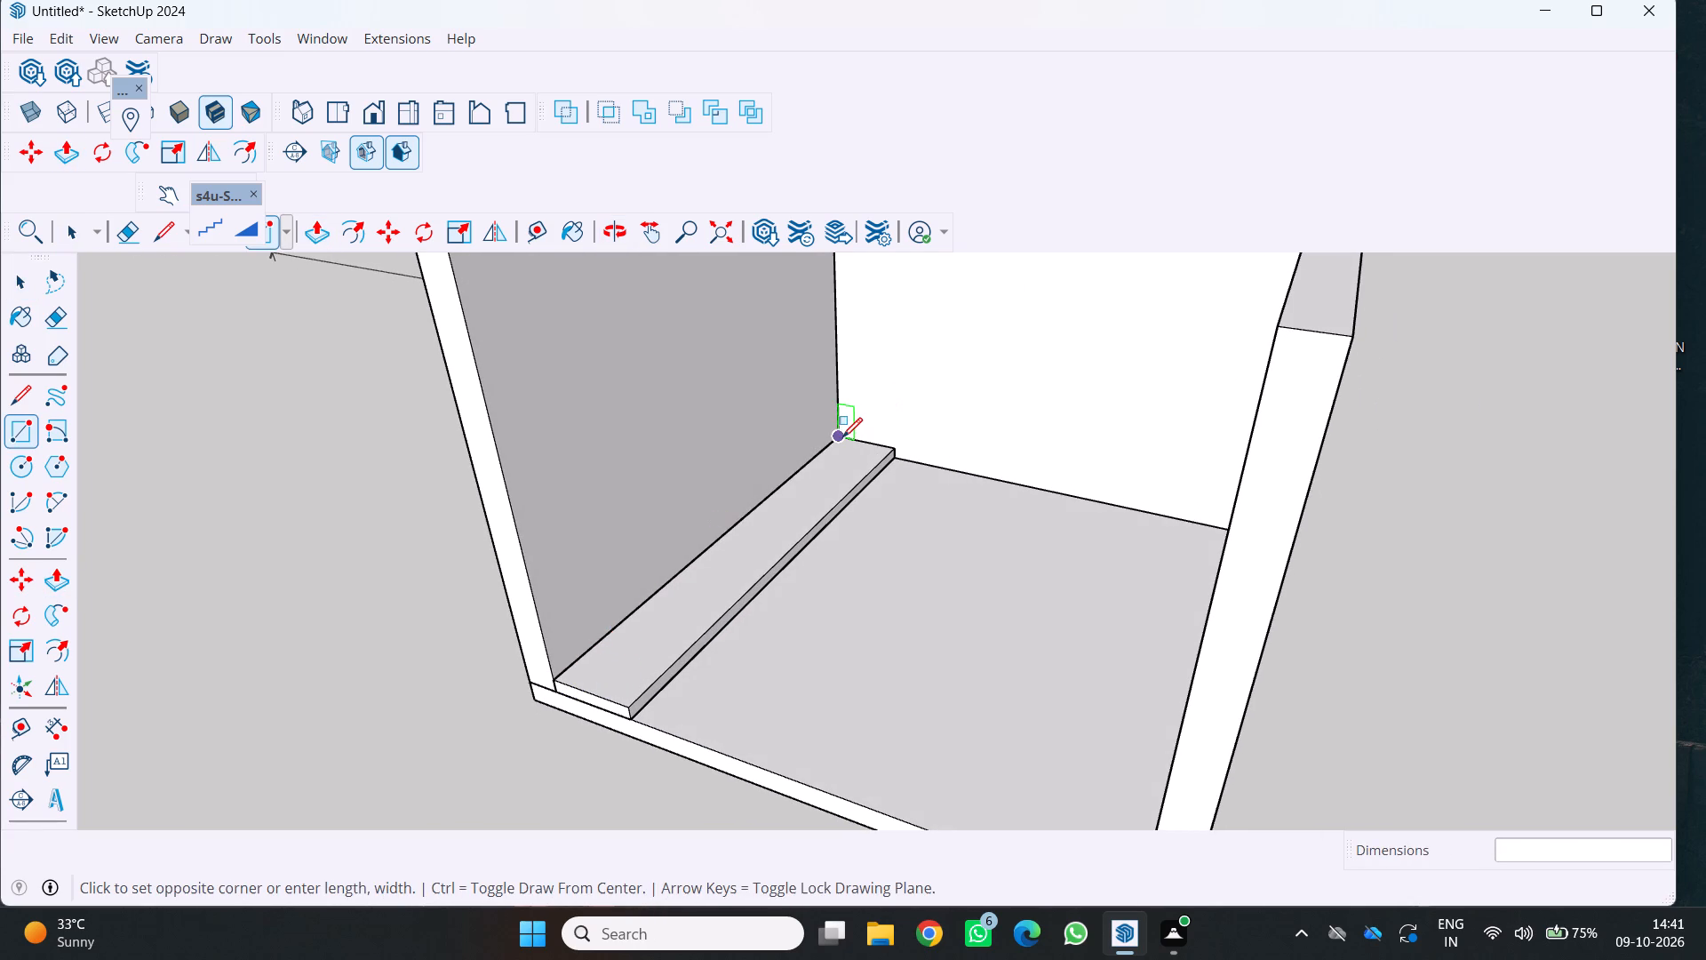
click(629, 709)
key(p)
click(632, 661)
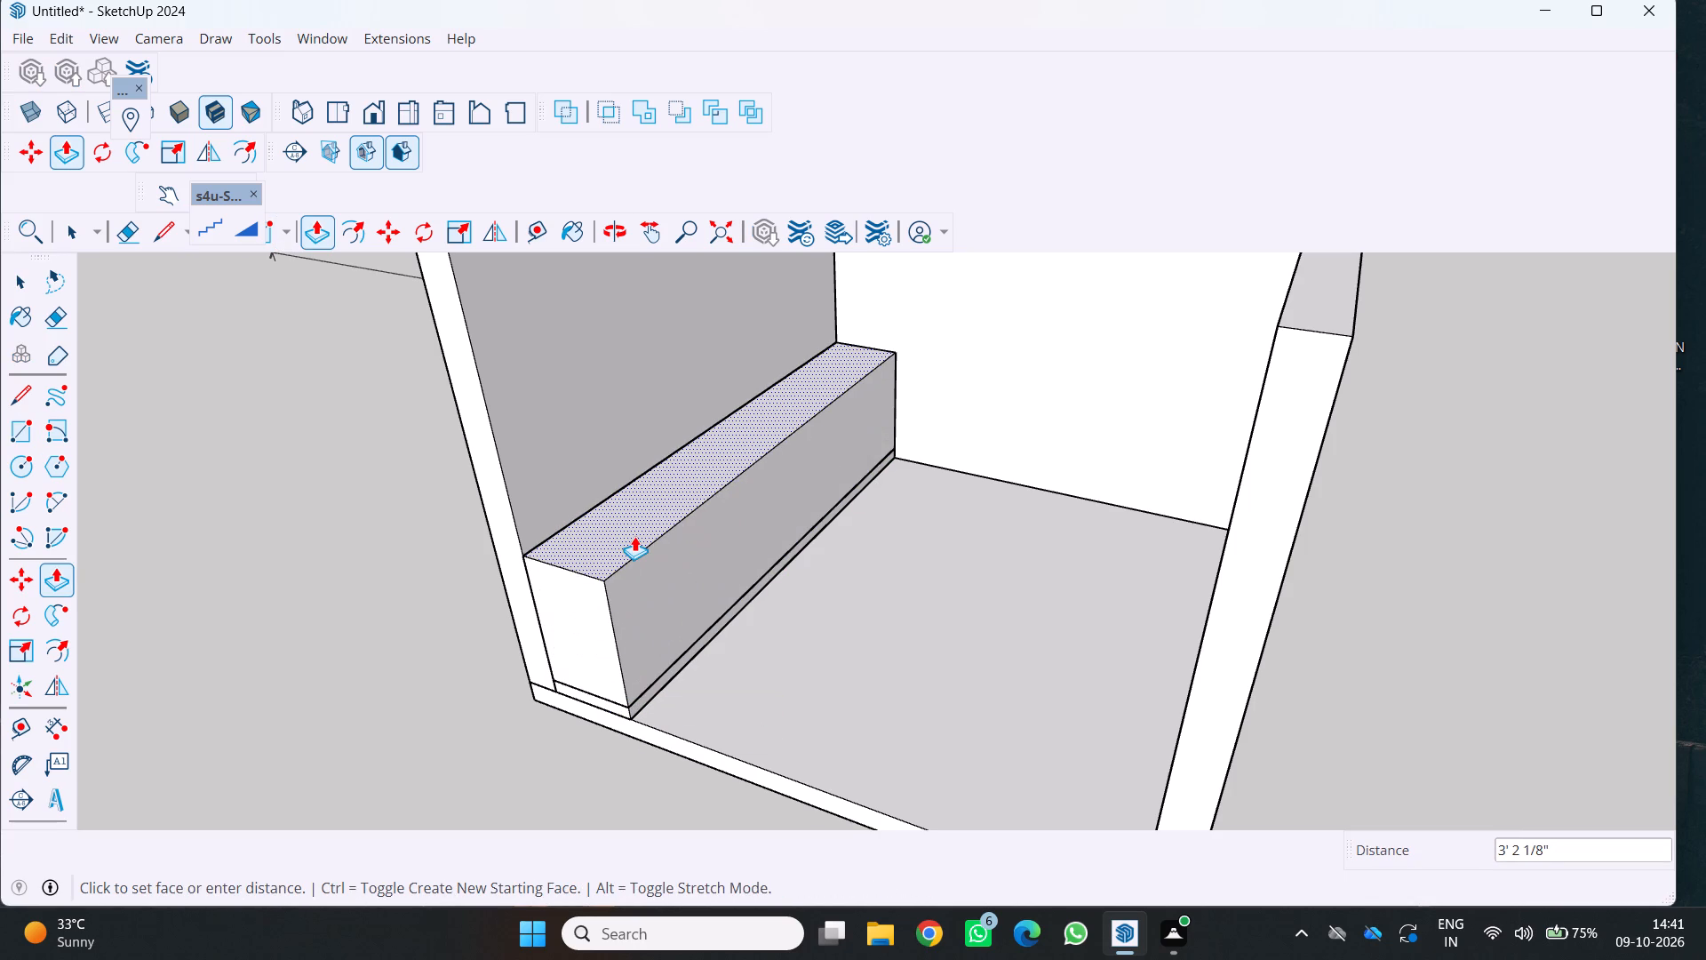
text(2'4)
key(Return)
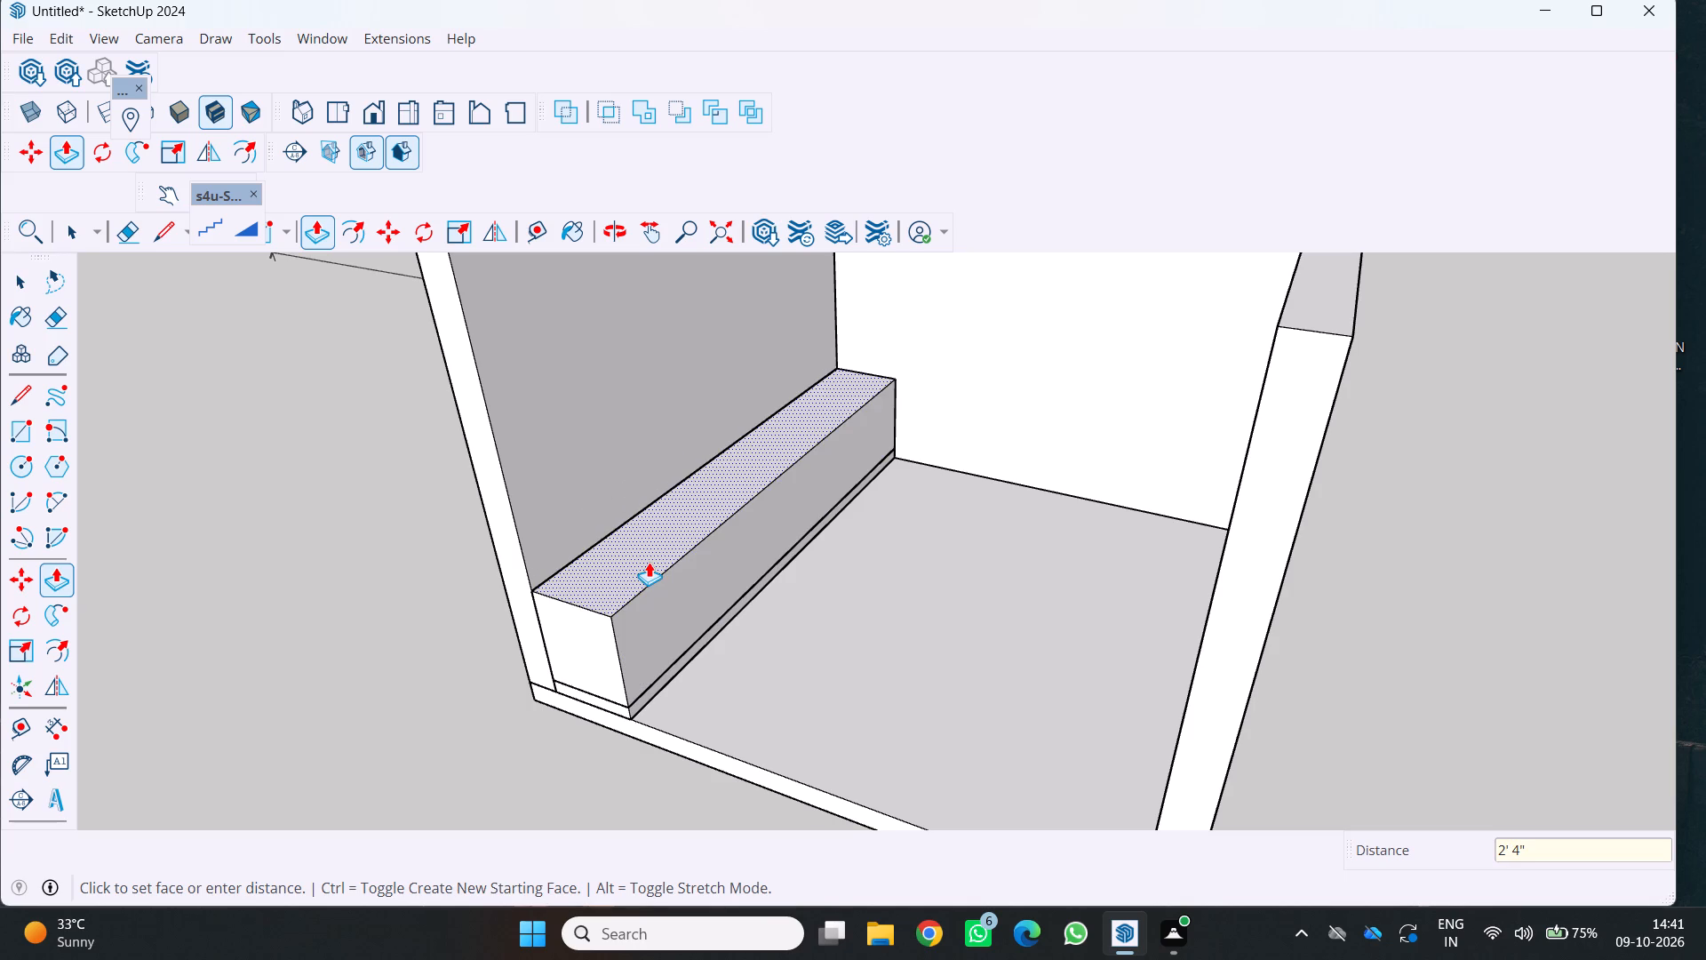
Select all connected faces and edges of the 2'4" high cabinet body and make them a group.
key(space)
triple_click(646, 564)
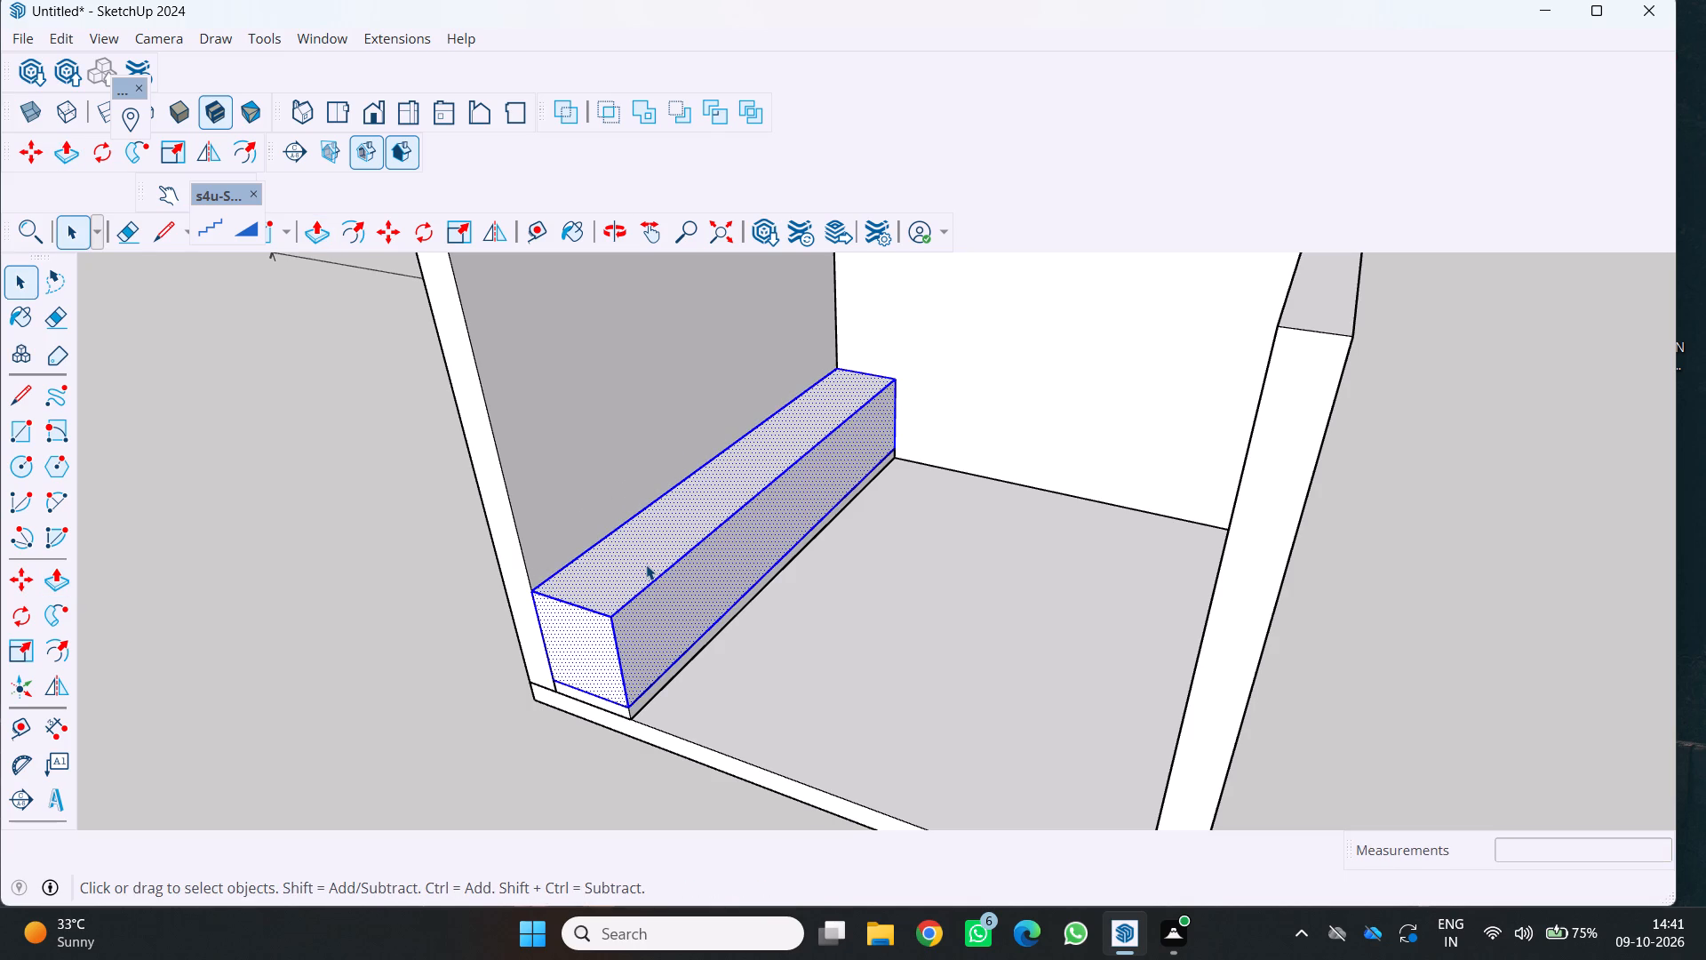
right_click(646, 564)
click(714, 333)
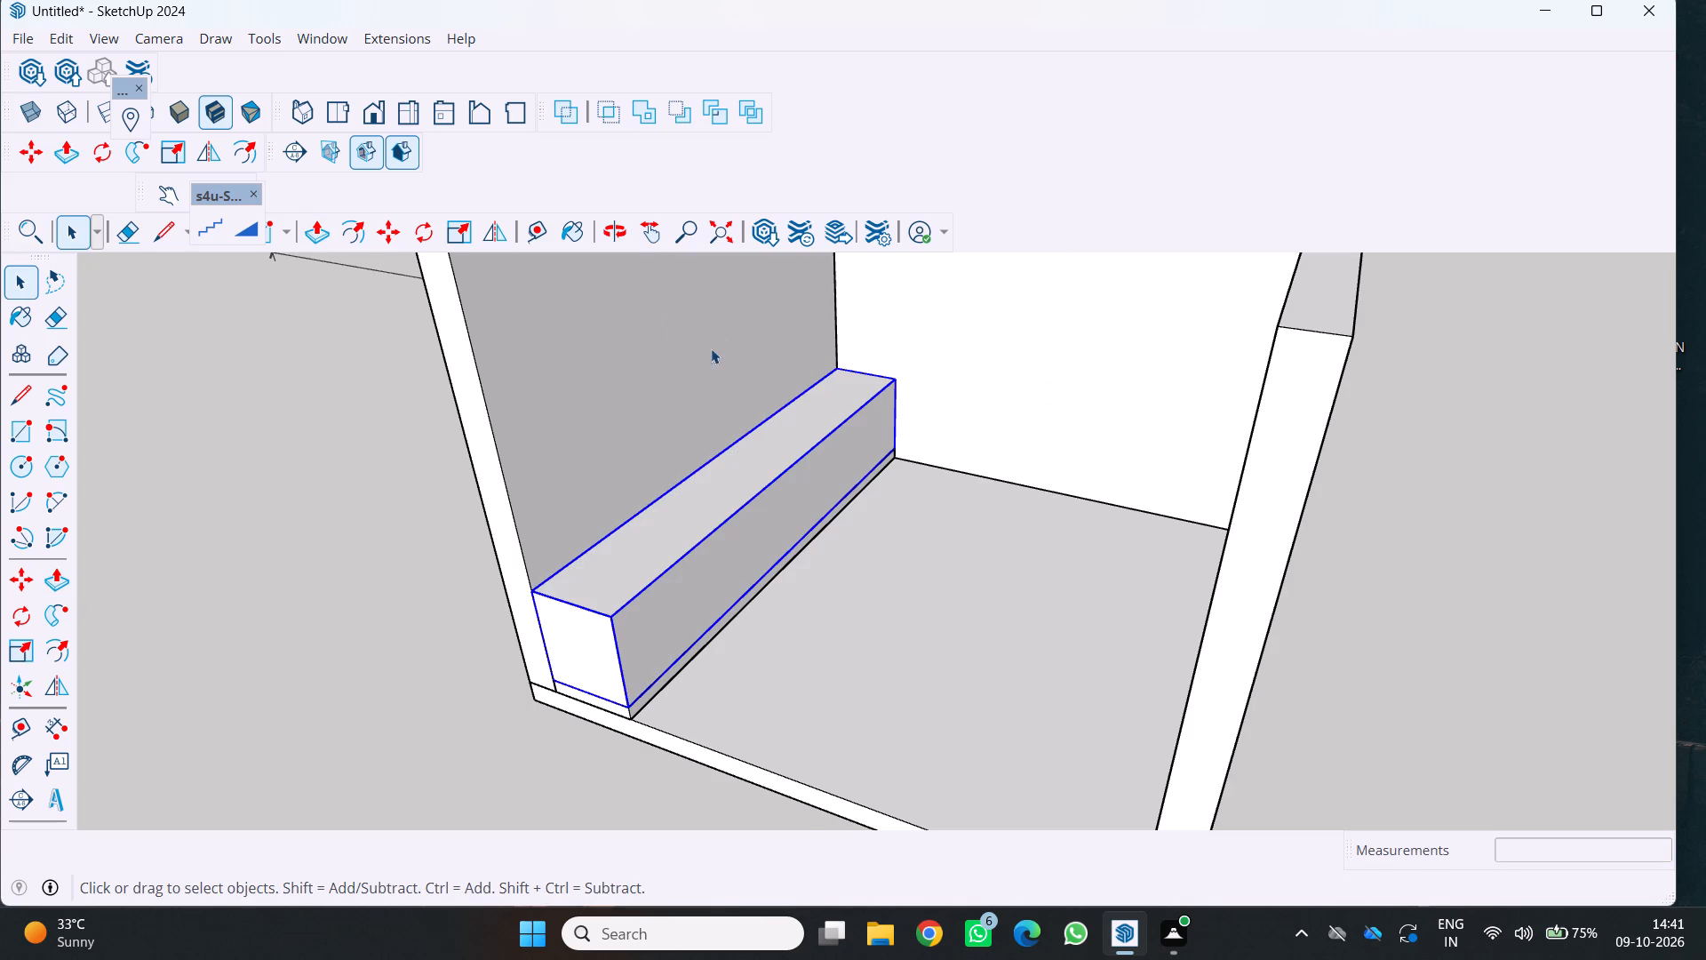
Draw a 13'3" by 2' rectangle over the cabinet body's top, from the wall corner to the opposite front corner.
scroll(685, 423, down, 3)
middle_click(685, 423)
middle_drag(788, 514, 804, 524)
middle_click(815, 529)
middle_click(817, 531)
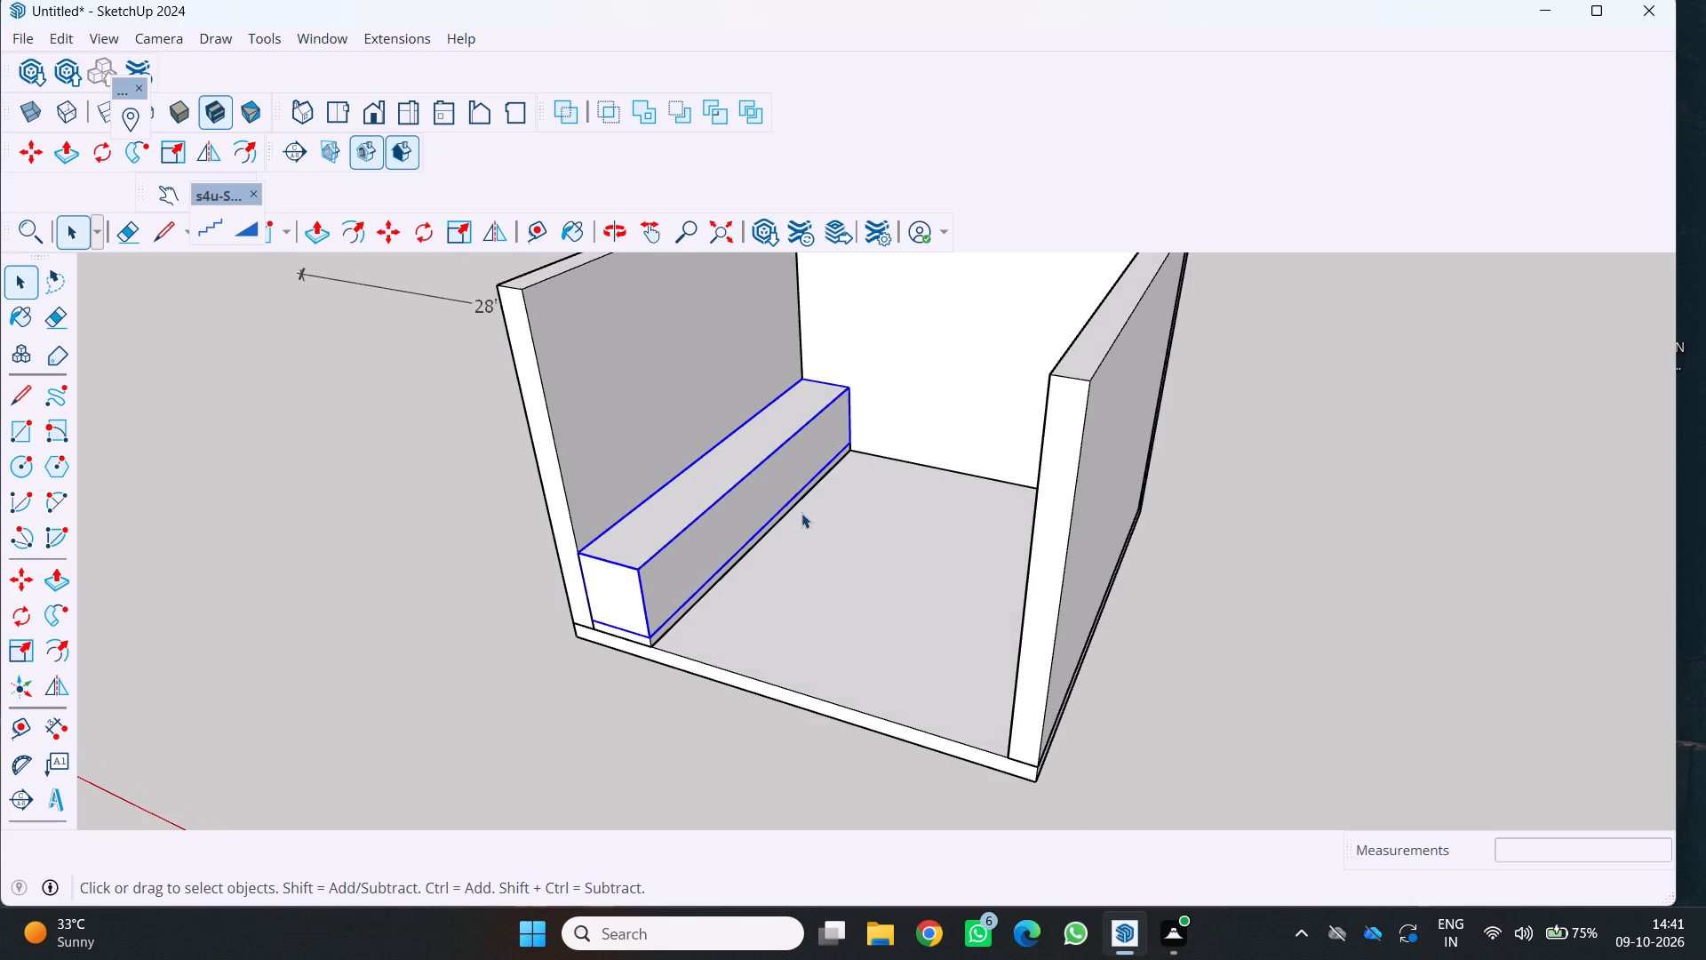
middle_click(876, 575)
scroll(690, 398, up, 2)
middle_drag(728, 454, 734, 468)
middle_drag(737, 470, 745, 484)
middle_drag(749, 492, 798, 562)
middle_click(800, 564)
middle_click(799, 565)
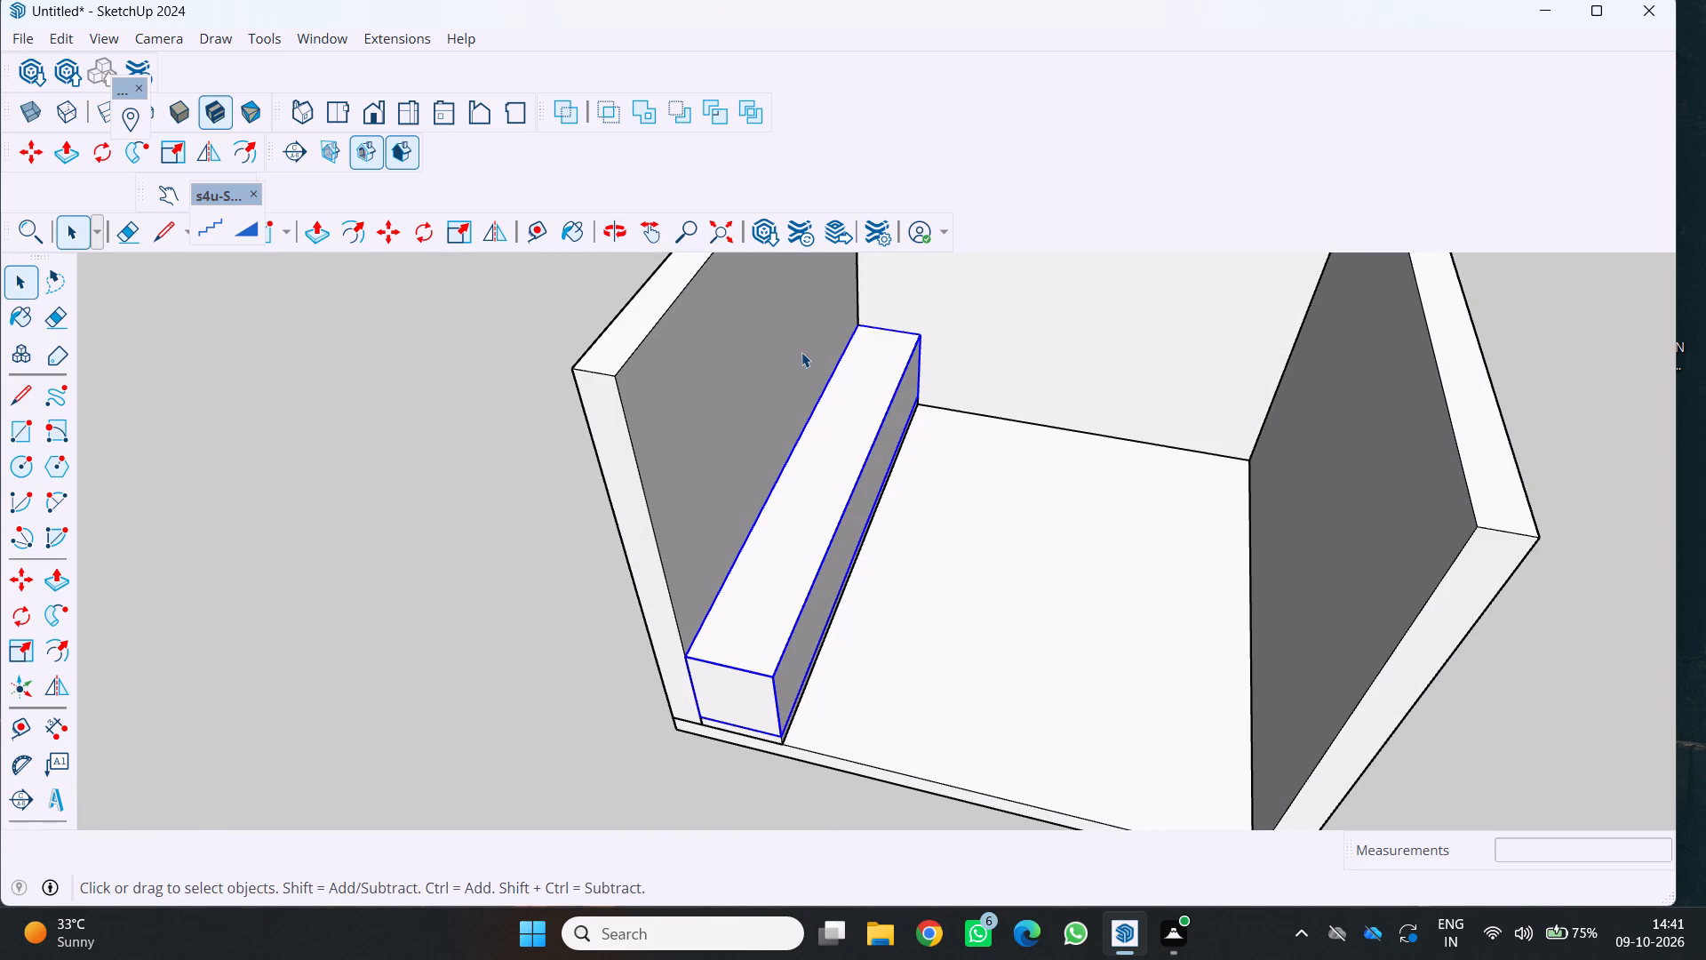
key(r)
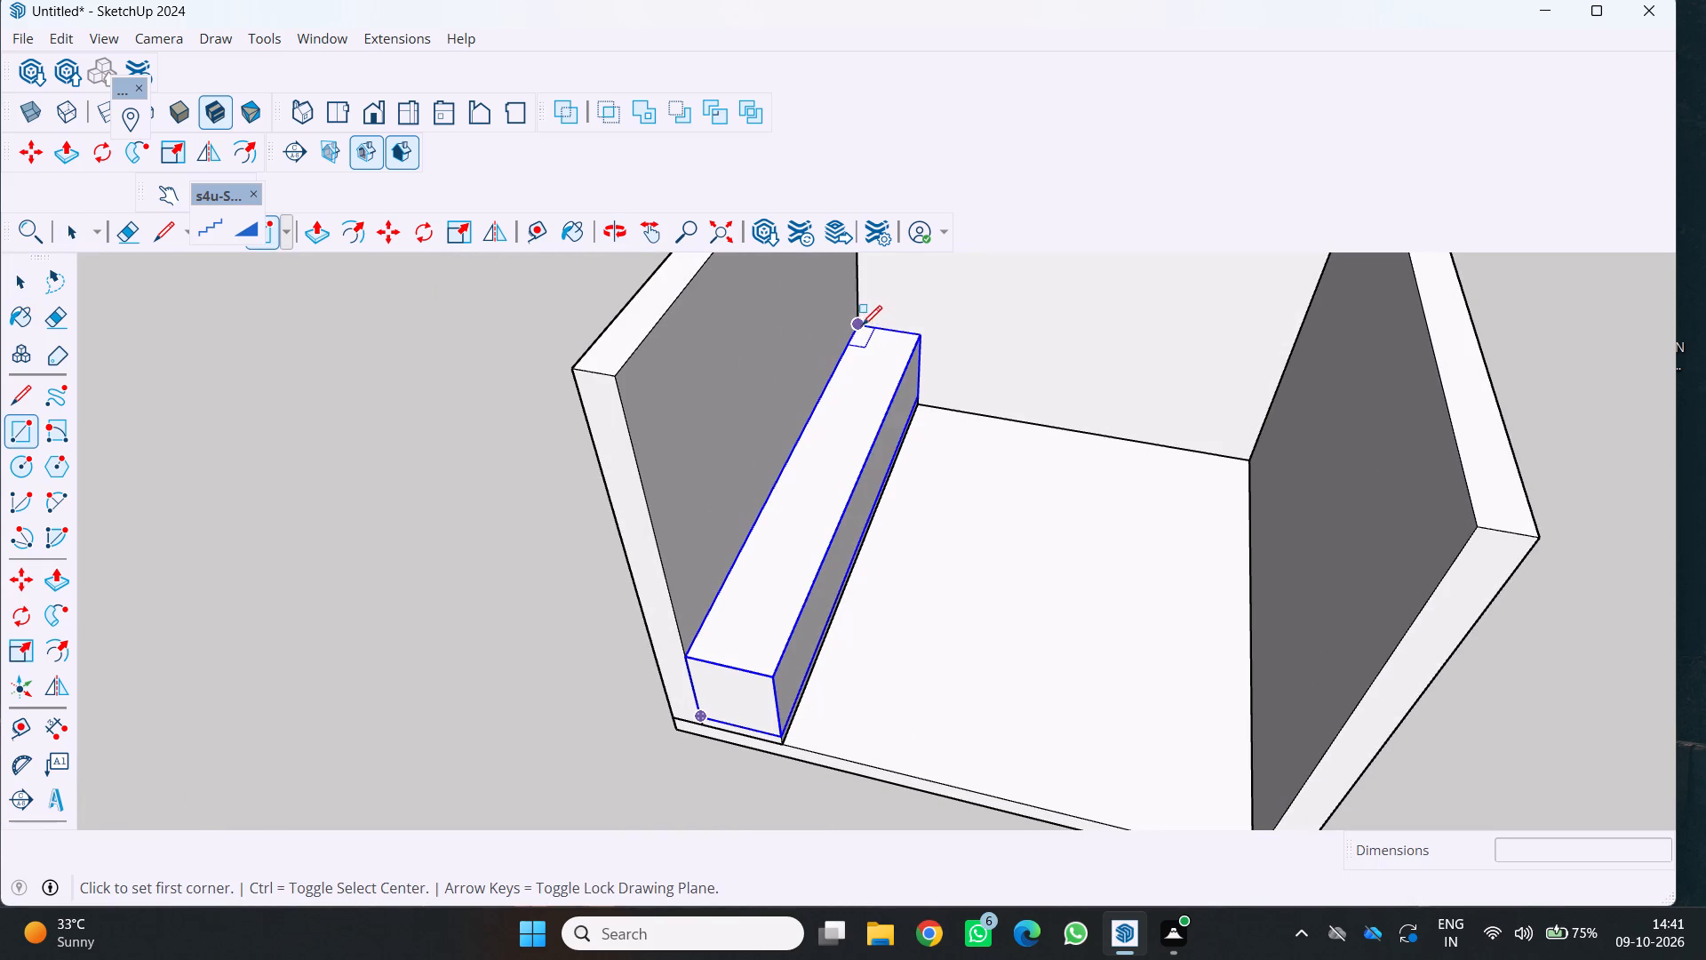
click(855, 324)
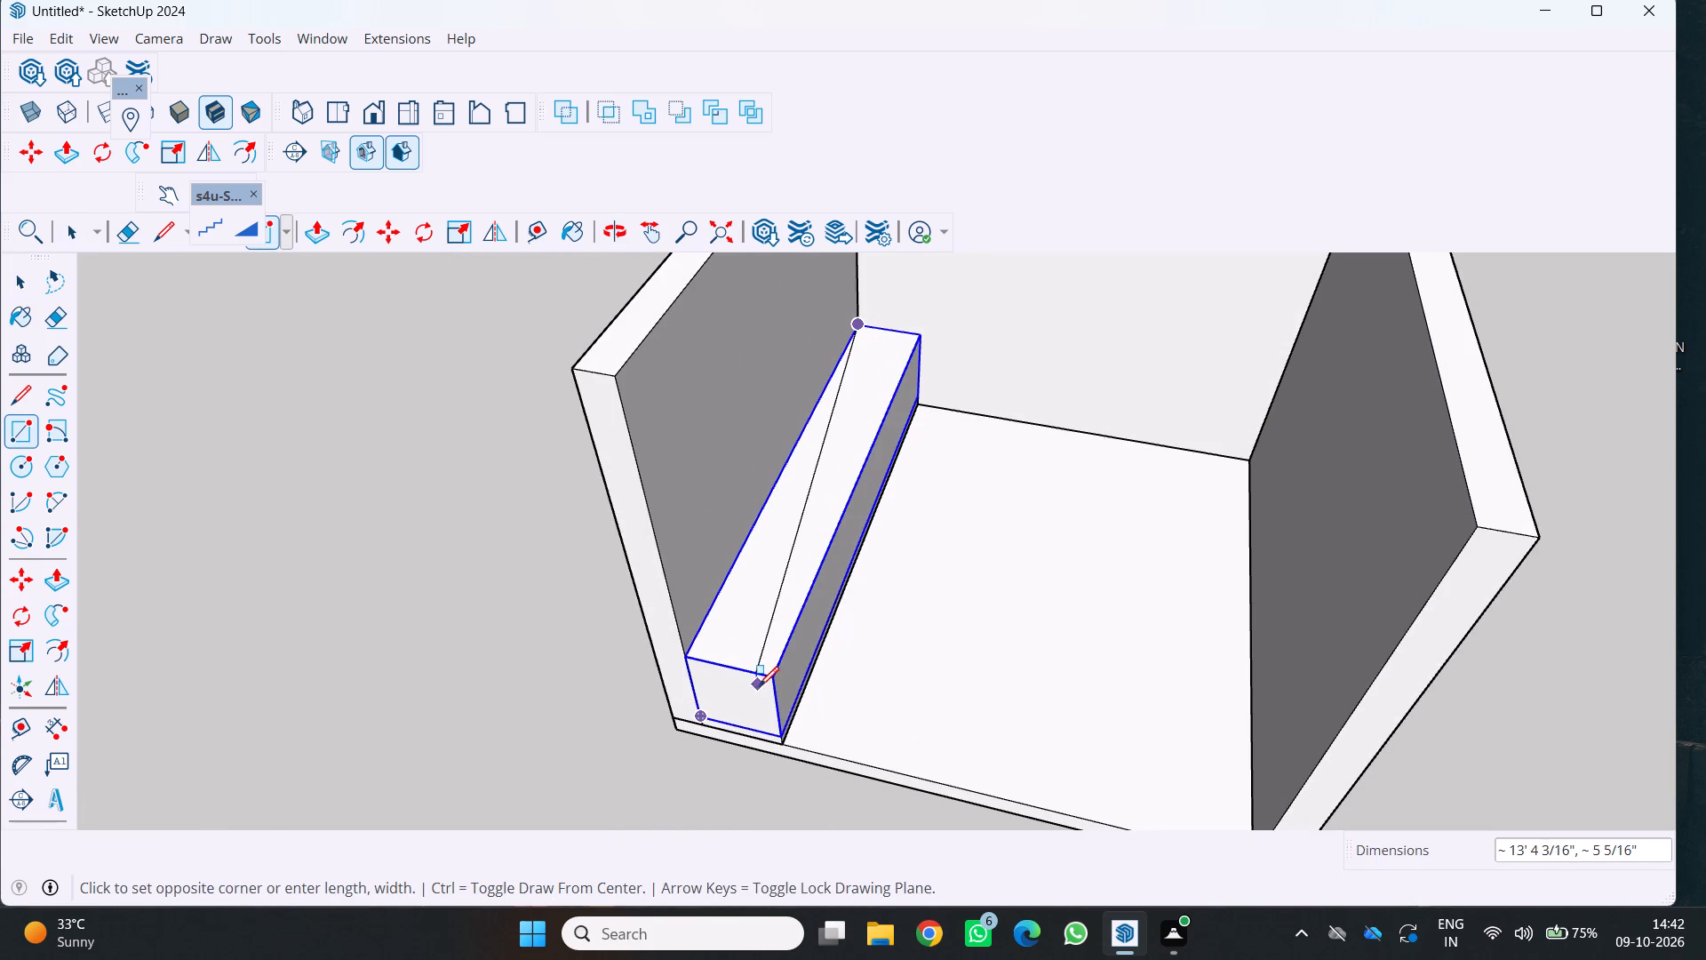
click(774, 677)
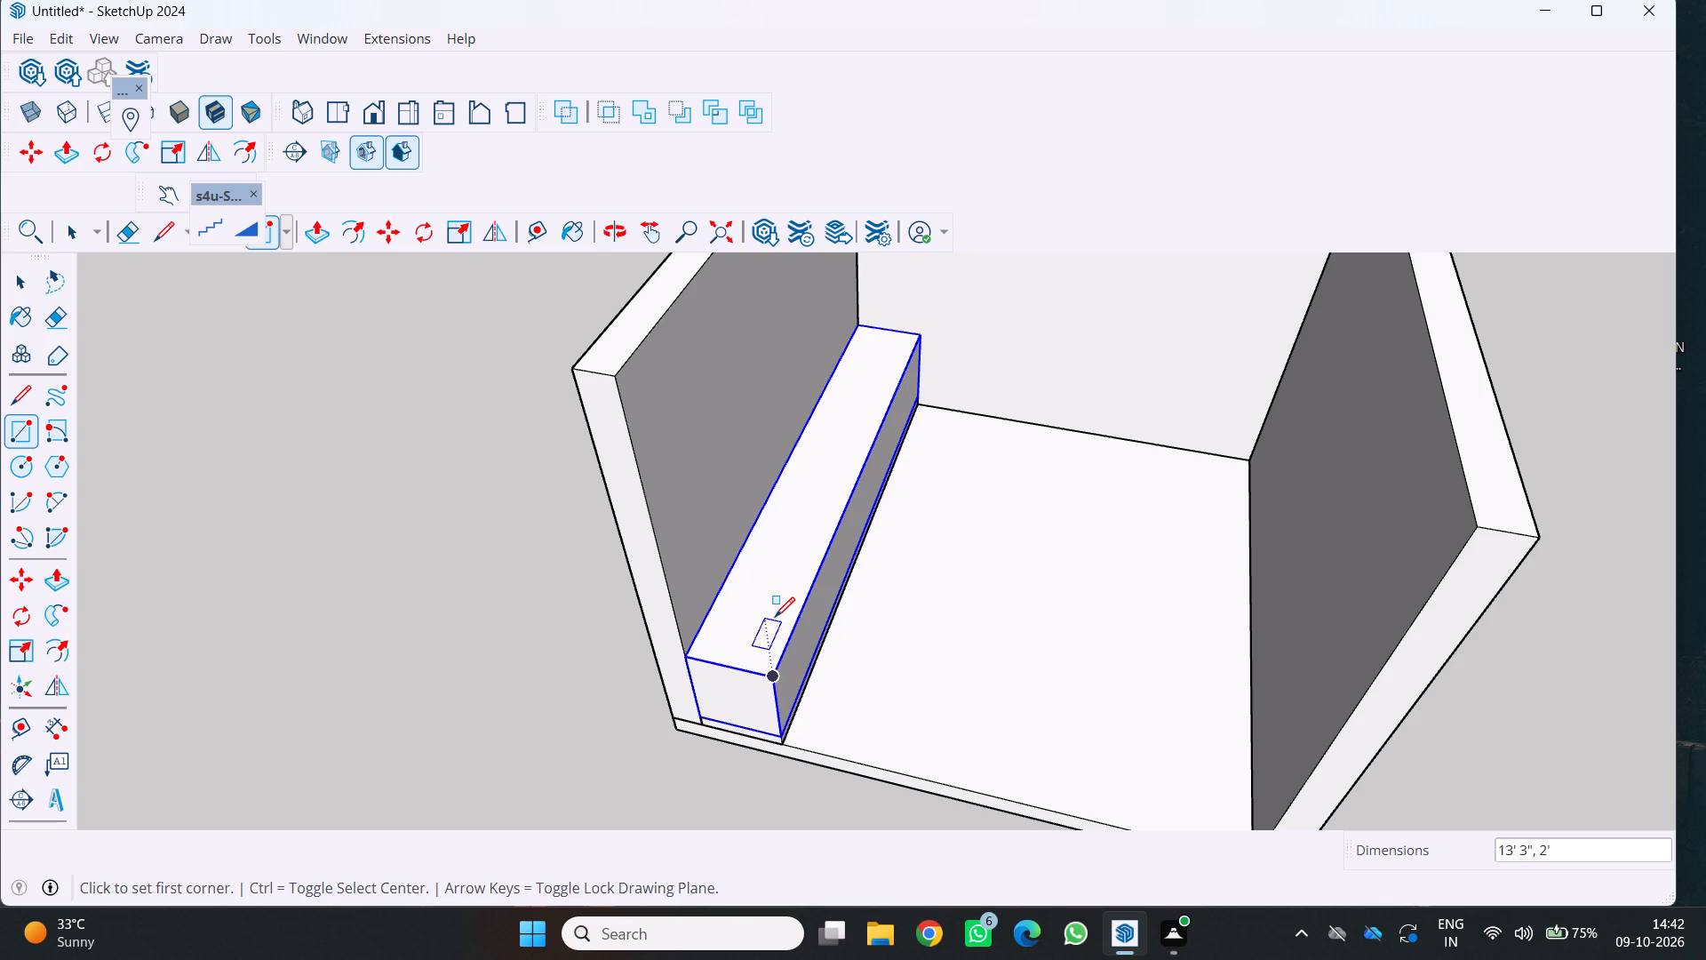
Extrude the rectangle on top of the cabinet body upward 1" with Push/Pull to form the countertop slab.
key(p)
click(761, 600)
scroll(745, 490, down, 1)
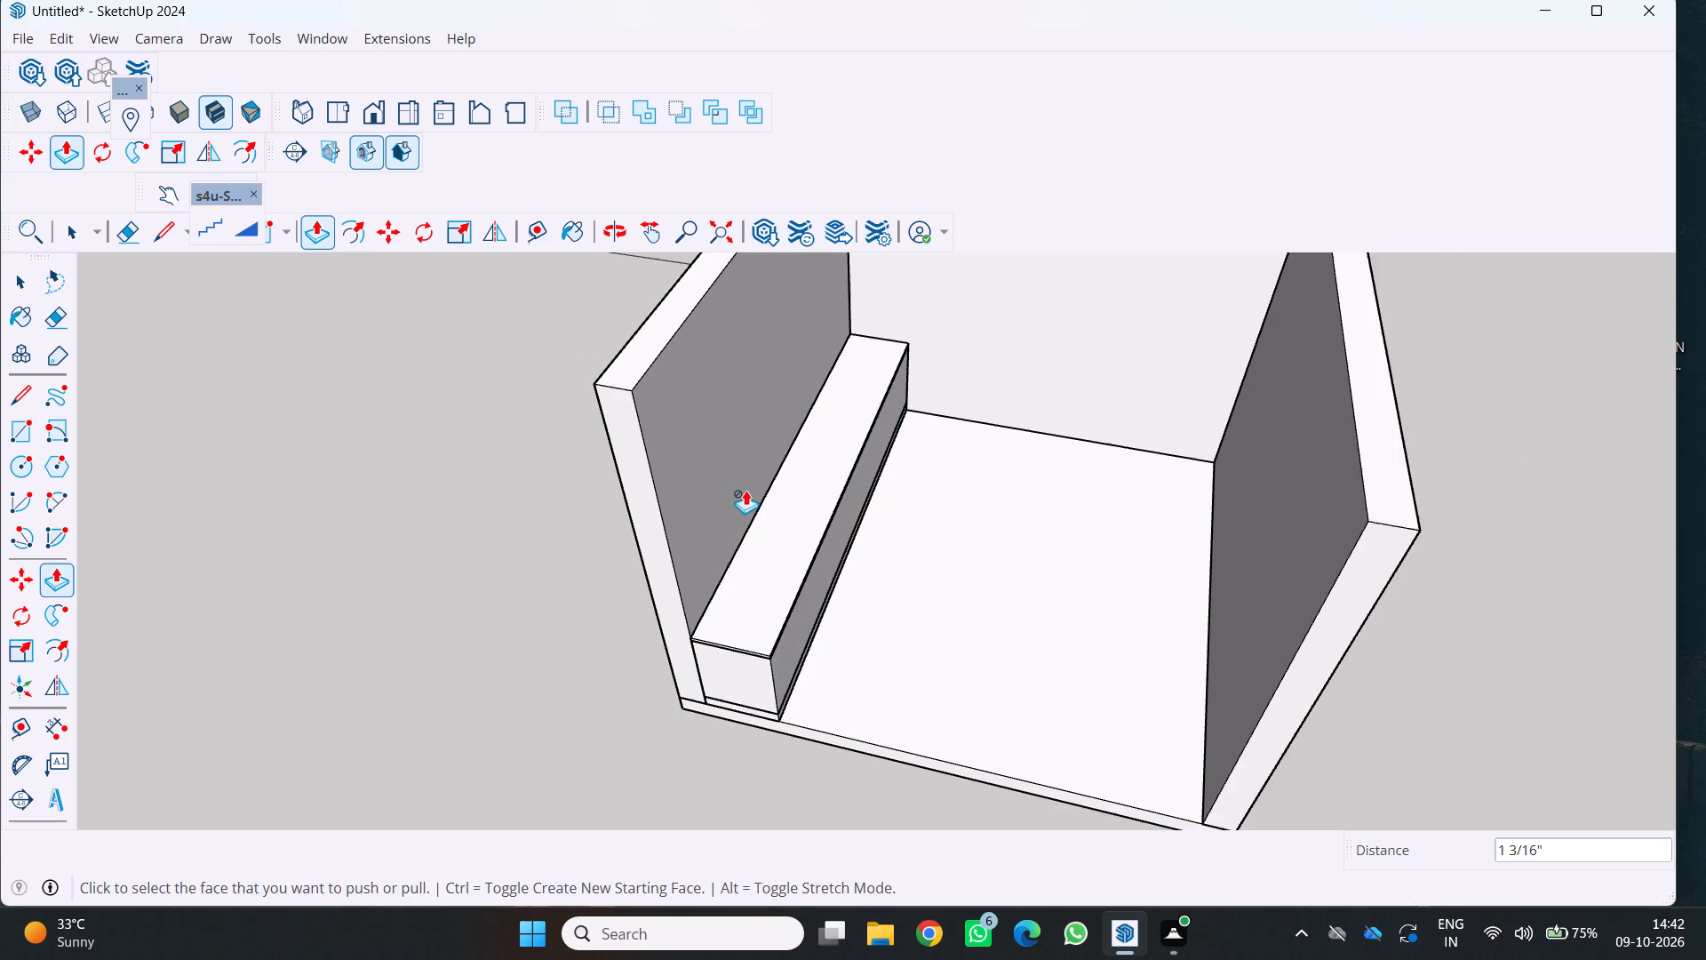
middle_click(745, 489)
middle_drag(737, 485, 665, 420)
middle_click(665, 420)
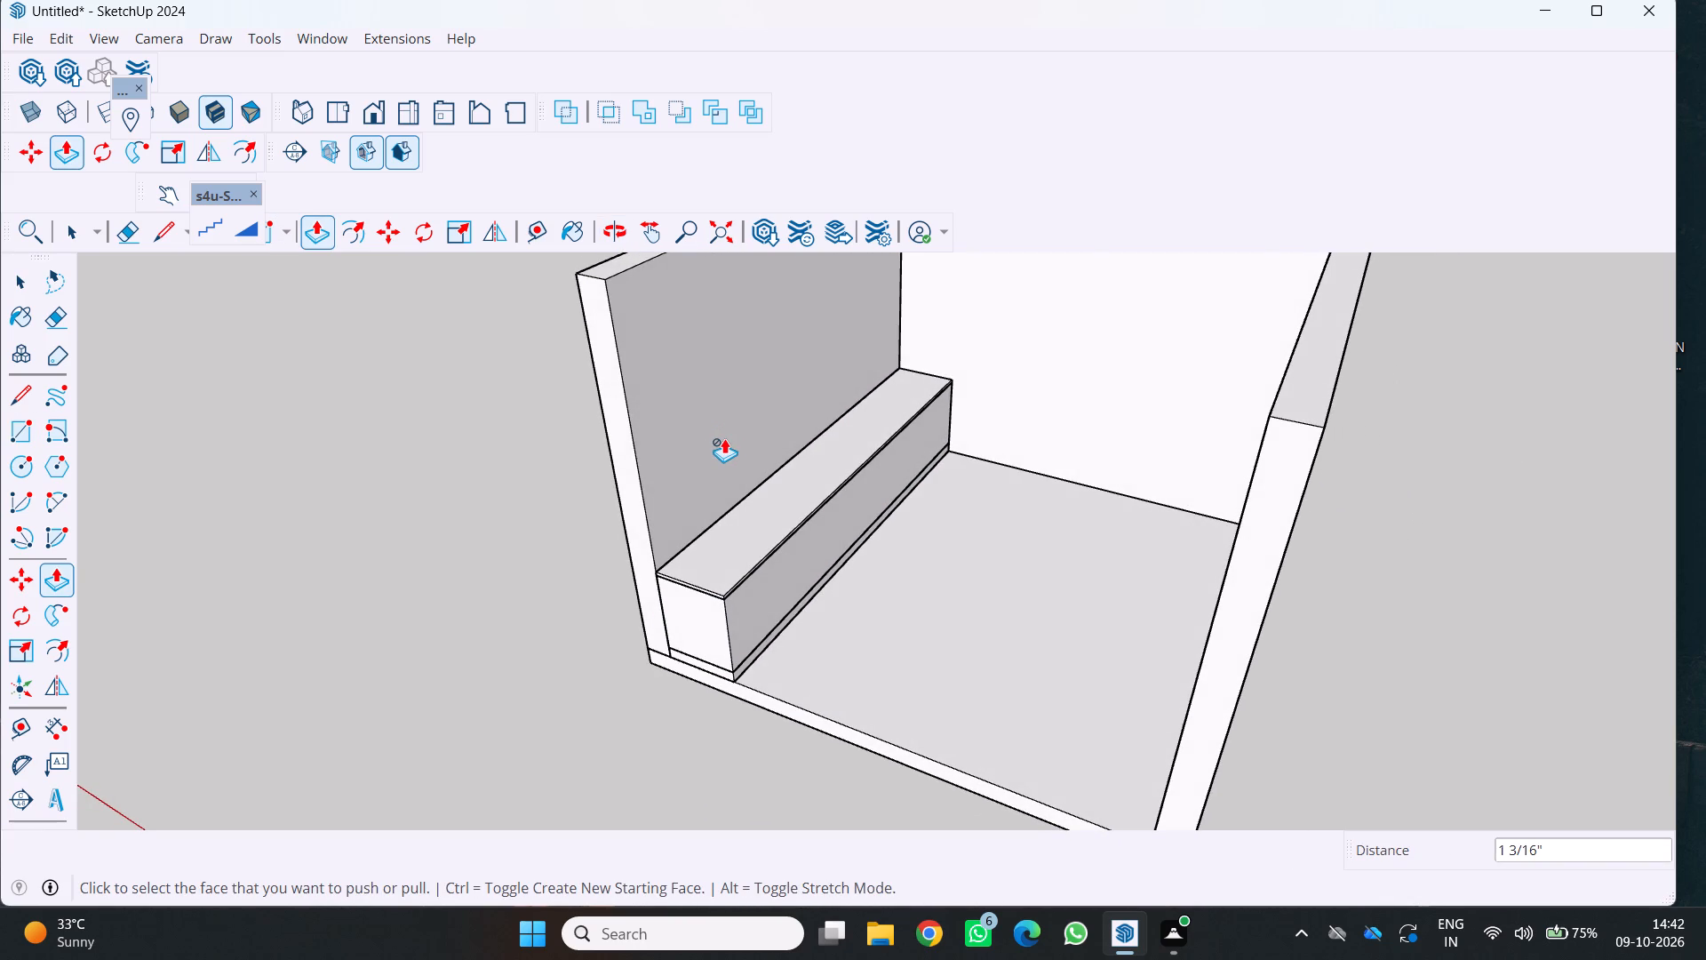
key(1)
key(Return)
Examine the countertop slab, cabinet body and base along the first wall from the front, end and above.
middle_click(760, 561)
middle_click(759, 562)
middle_click(757, 563)
middle_click(751, 563)
middle_drag(725, 558, 593, 465)
middle_click(593, 465)
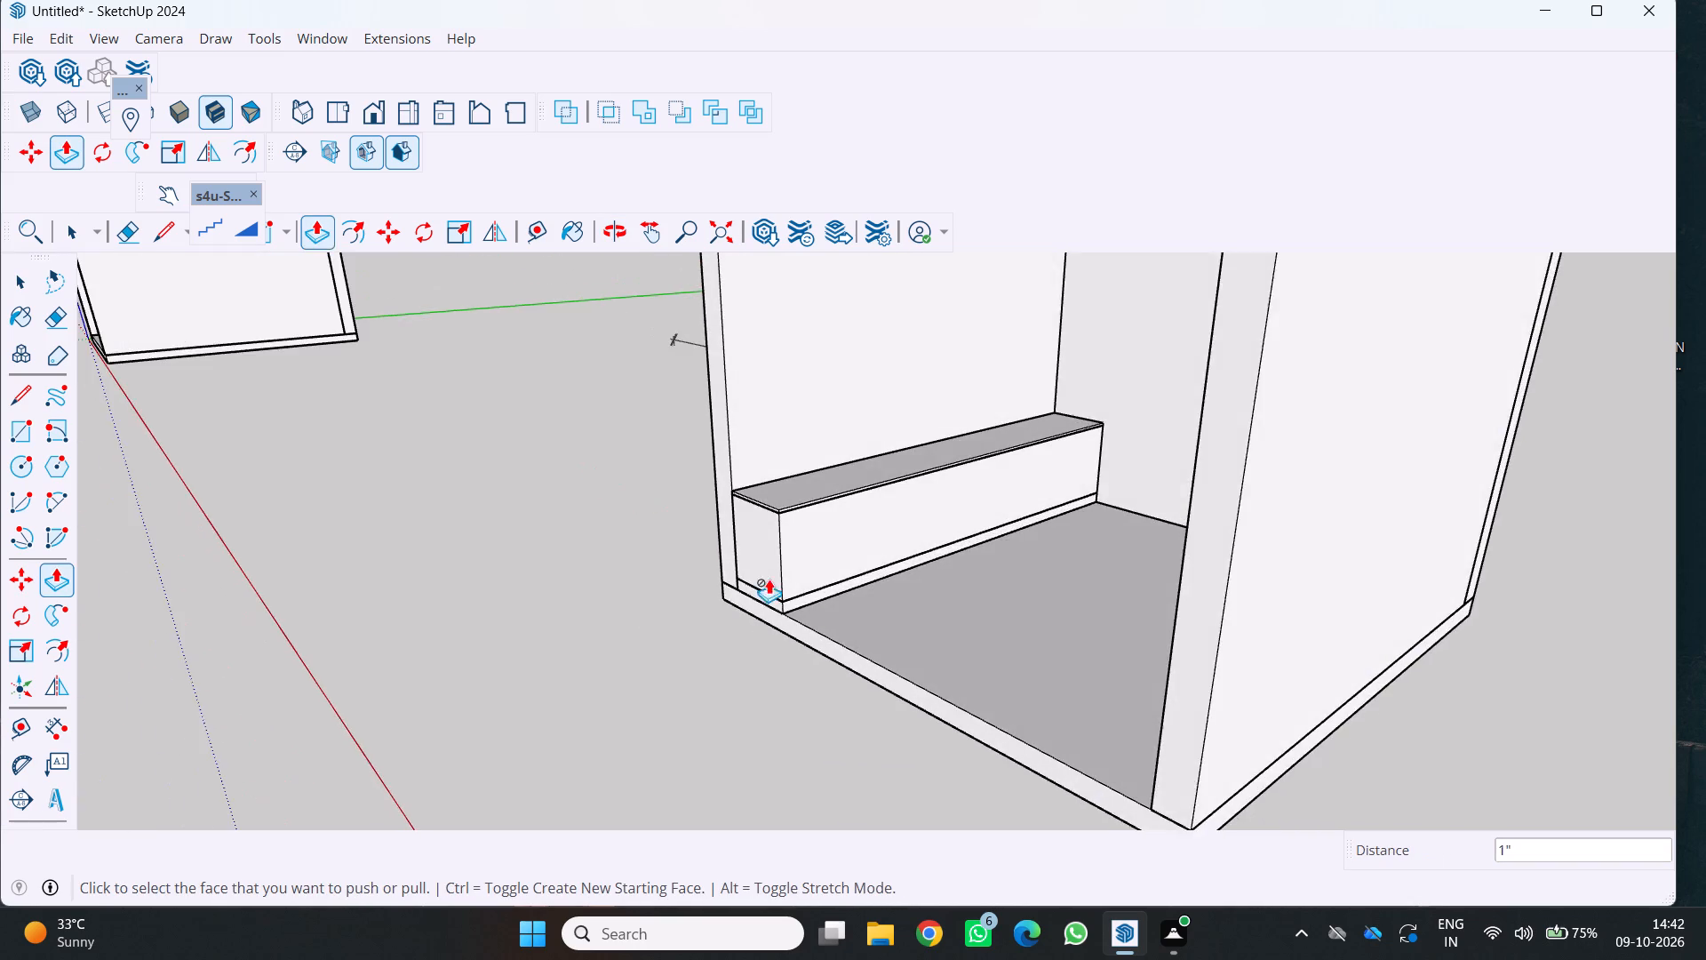
scroll(778, 584, up, 3)
middle_click(829, 484)
middle_click(829, 484)
middle_click(829, 484)
middle_drag(802, 479, 792, 476)
middle_drag(753, 466, 644, 436)
middle_click(642, 436)
middle_click(642, 433)
scroll(642, 433, up, 1)
scroll(767, 500, up, 2)
middle_click(856, 603)
middle_click(852, 604)
middle_drag(846, 606, 825, 598)
middle_drag(778, 569, 628, 473)
scroll(674, 499, up, 1)
middle_click(628, 473)
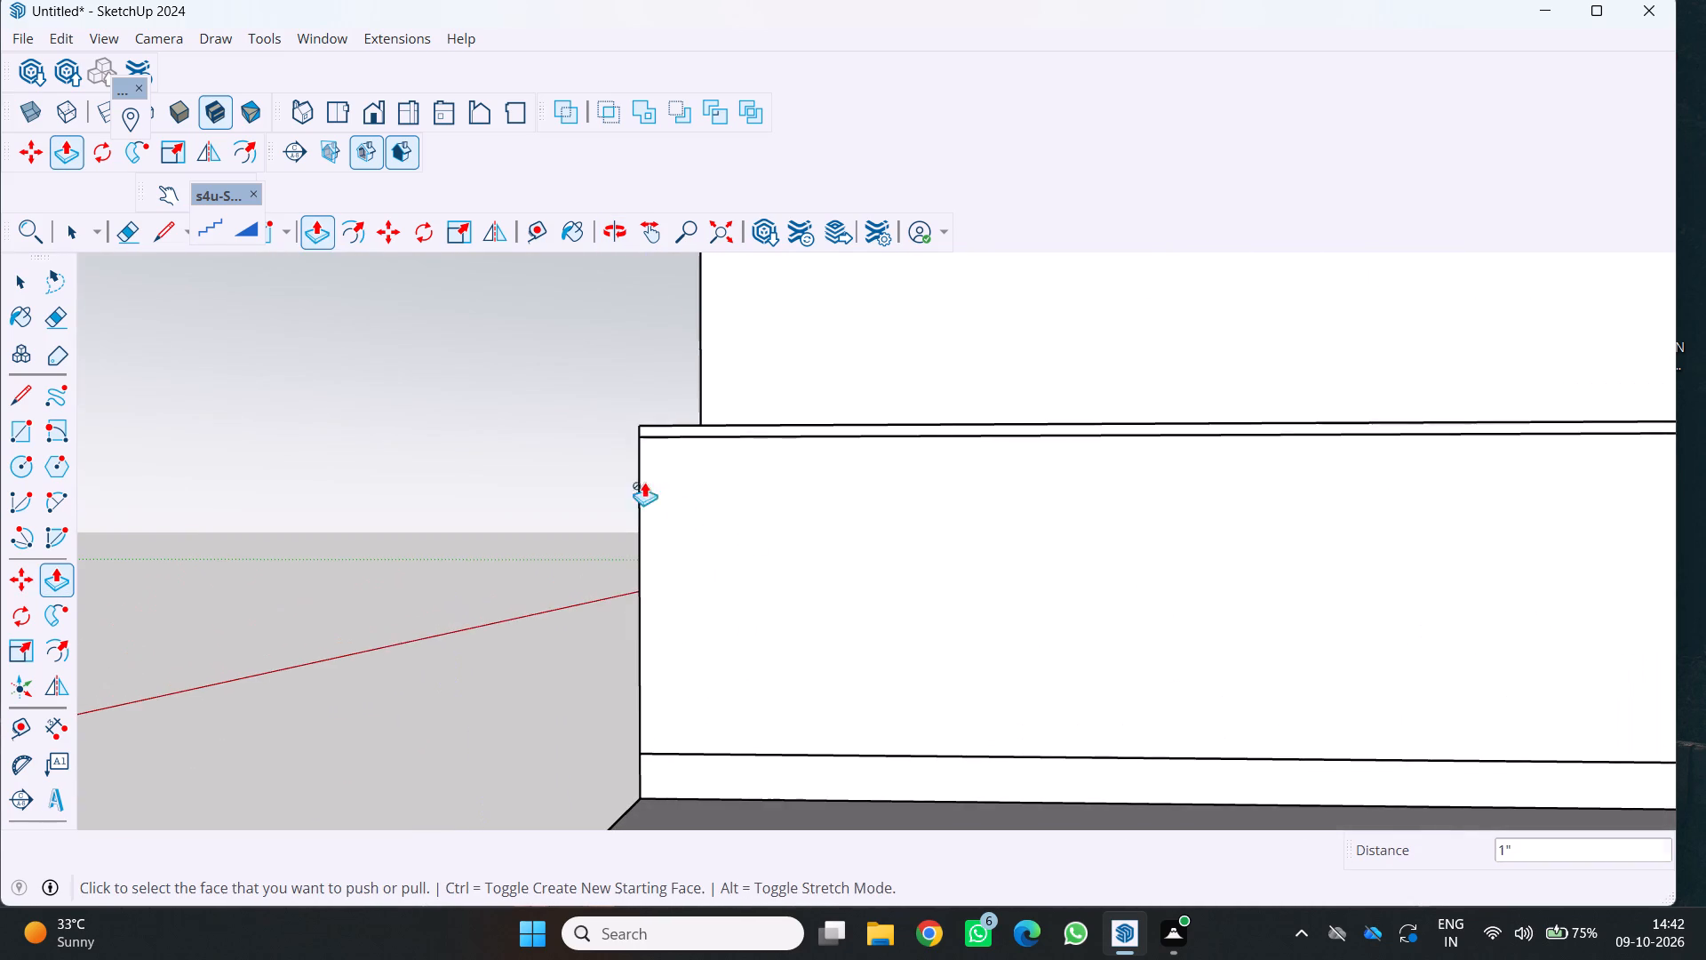
scroll(629, 430, down, 3)
scroll(745, 508, down, 11)
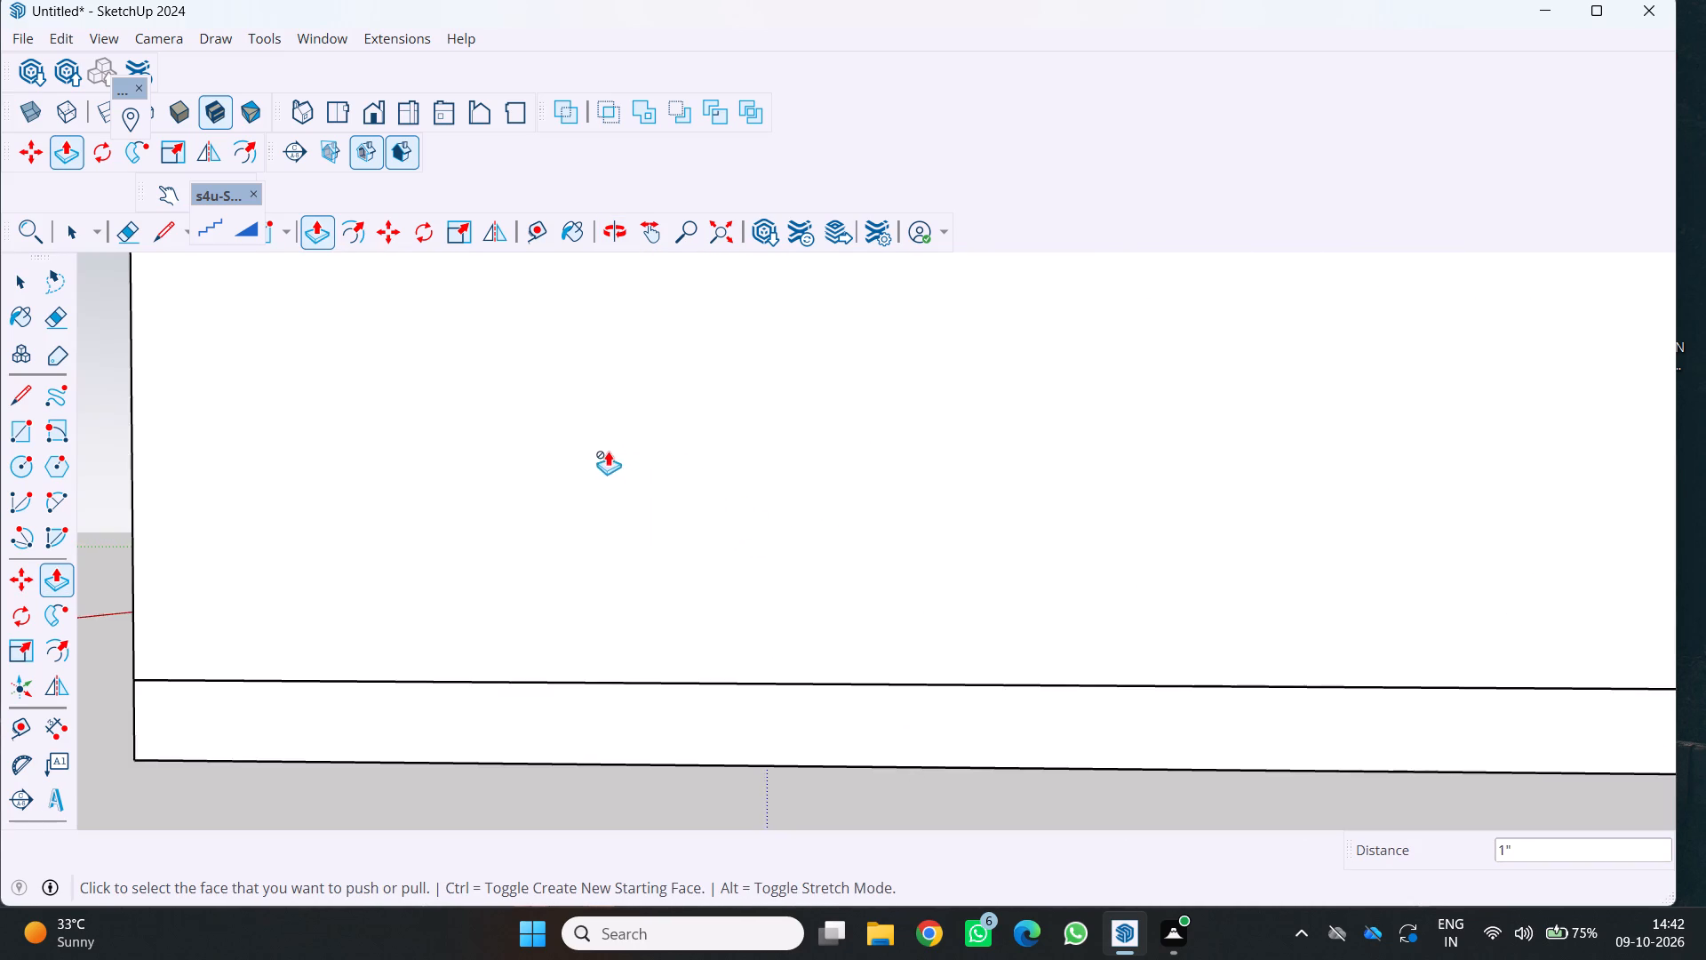
scroll(608, 451, down, 11)
middle_drag(615, 483, 994, 755)
scroll(654, 583, up, 2)
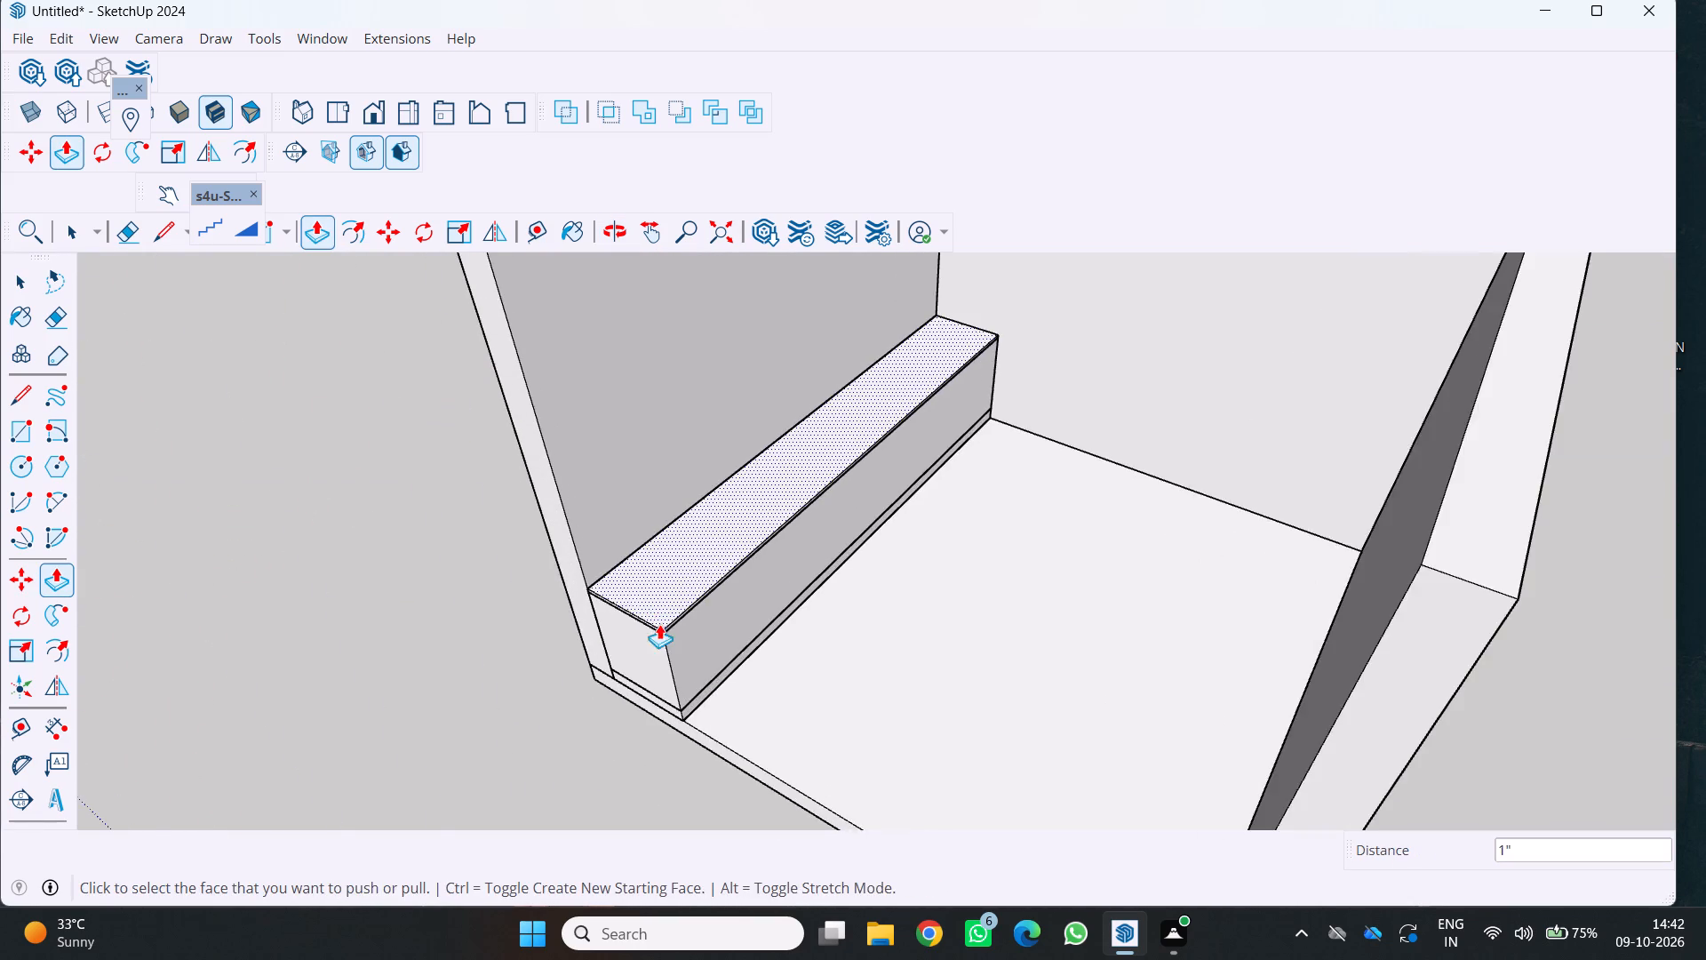
middle_drag(658, 627, 618, 608)
middle_drag(610, 602, 536, 538)
middle_click(531, 537)
scroll(575, 562, up, 6)
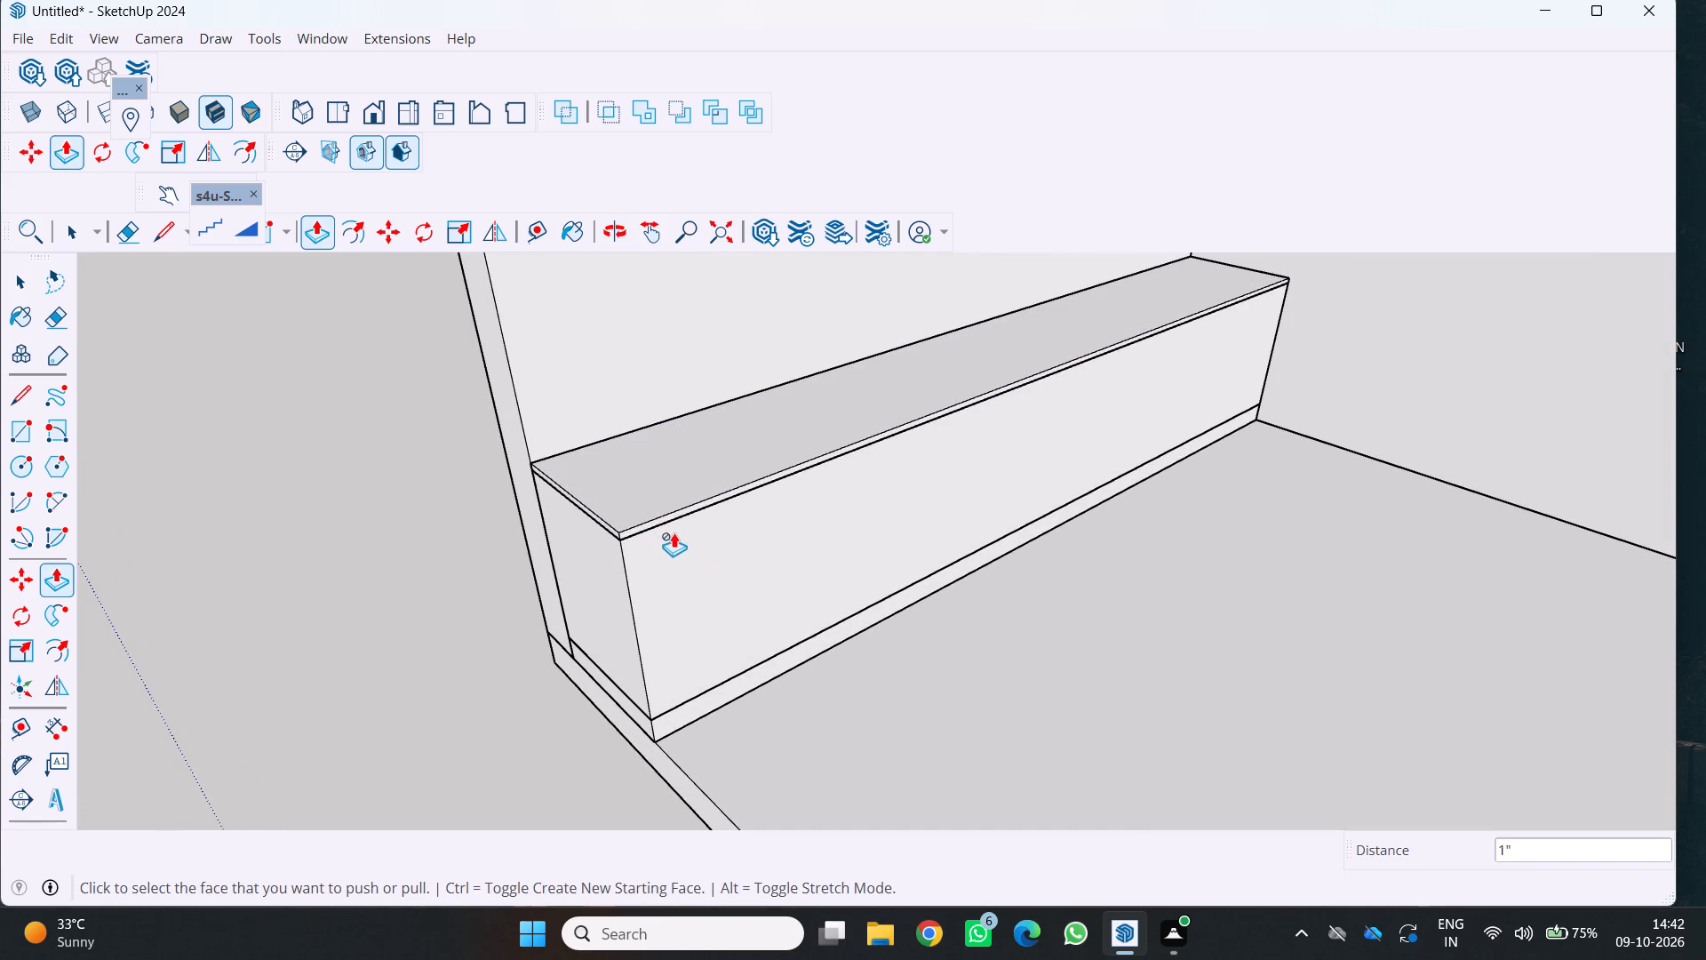
Select all connected faces and edges of the 1" countertop slab and make them a group.
key(space)
triple_click(639, 487)
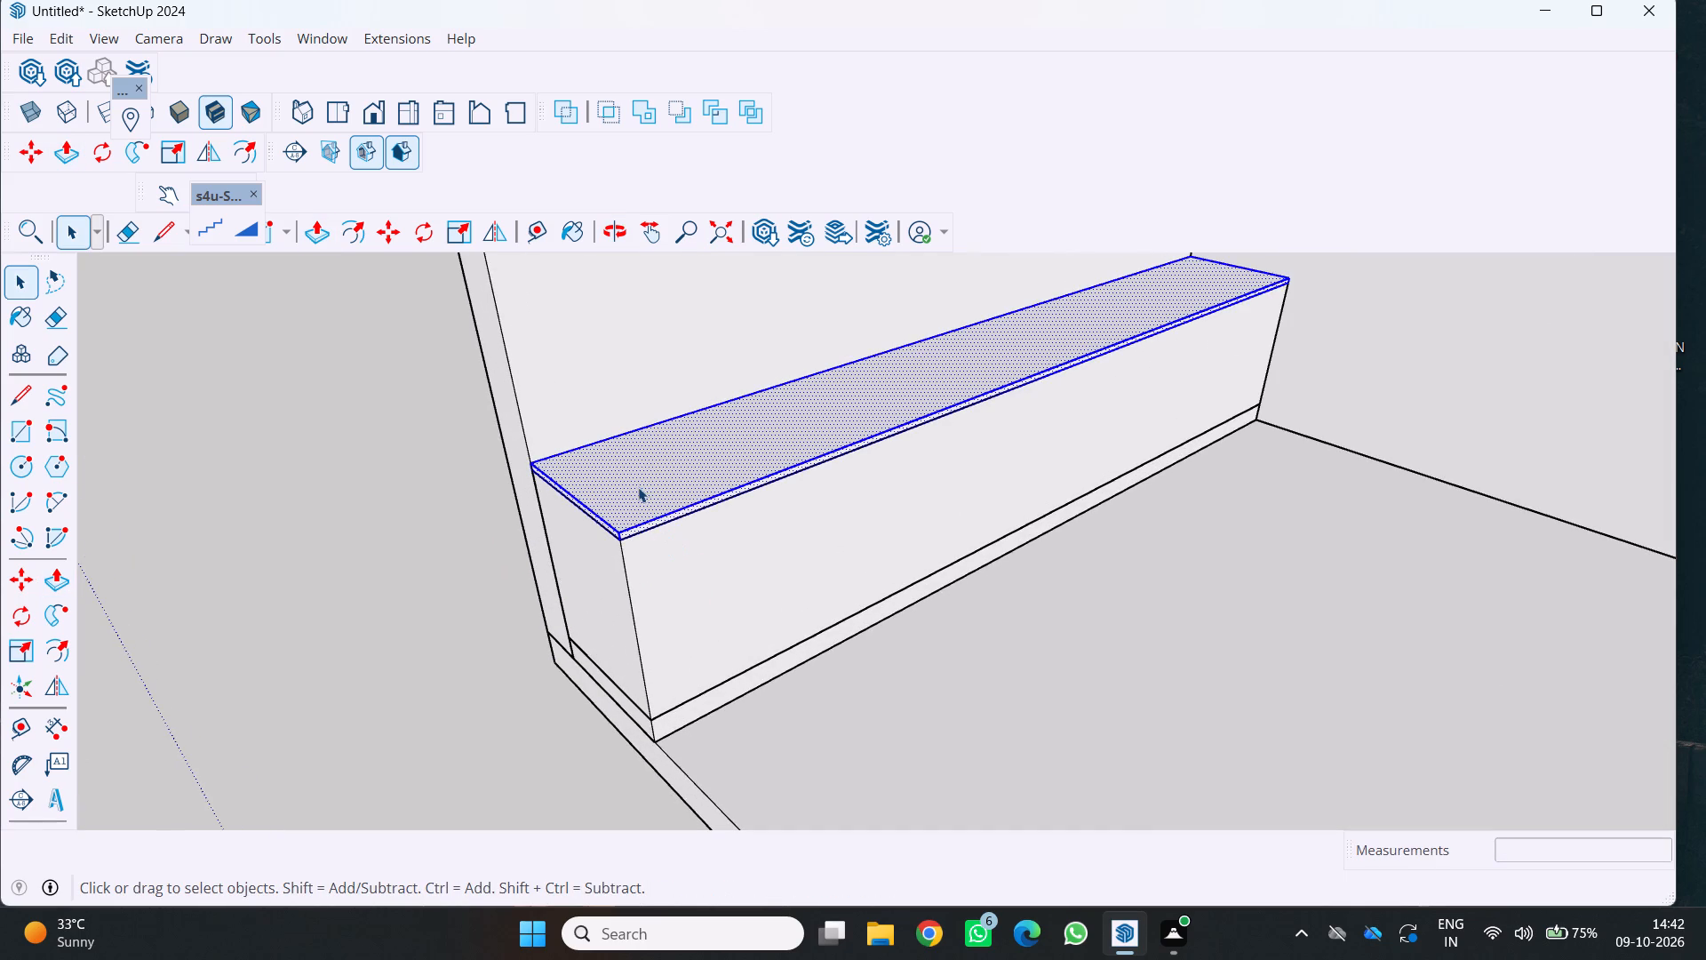
right_click(638, 487)
click(706, 700)
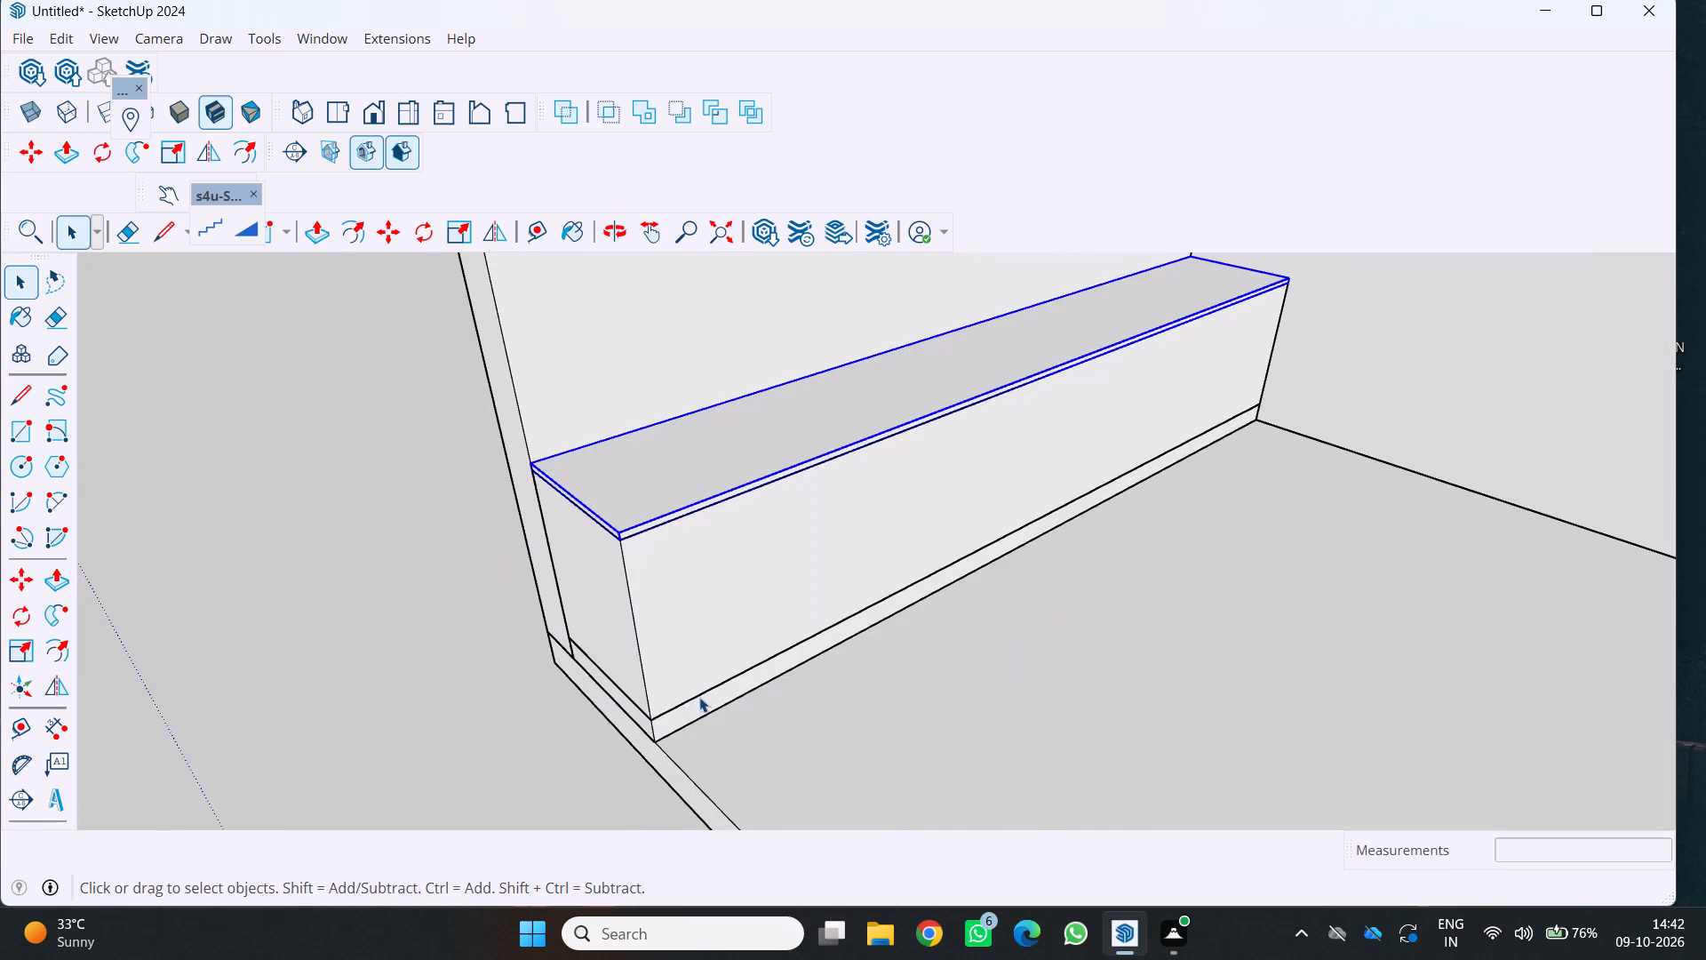
Deselect everything and examine the cabinet run and the free floor along the second wall from several angles.
scroll(576, 641, down, 3)
middle_drag(576, 640, 591, 647)
middle_click(608, 653)
middle_drag(695, 665, 810, 652)
middle_drag(831, 649, 964, 630)
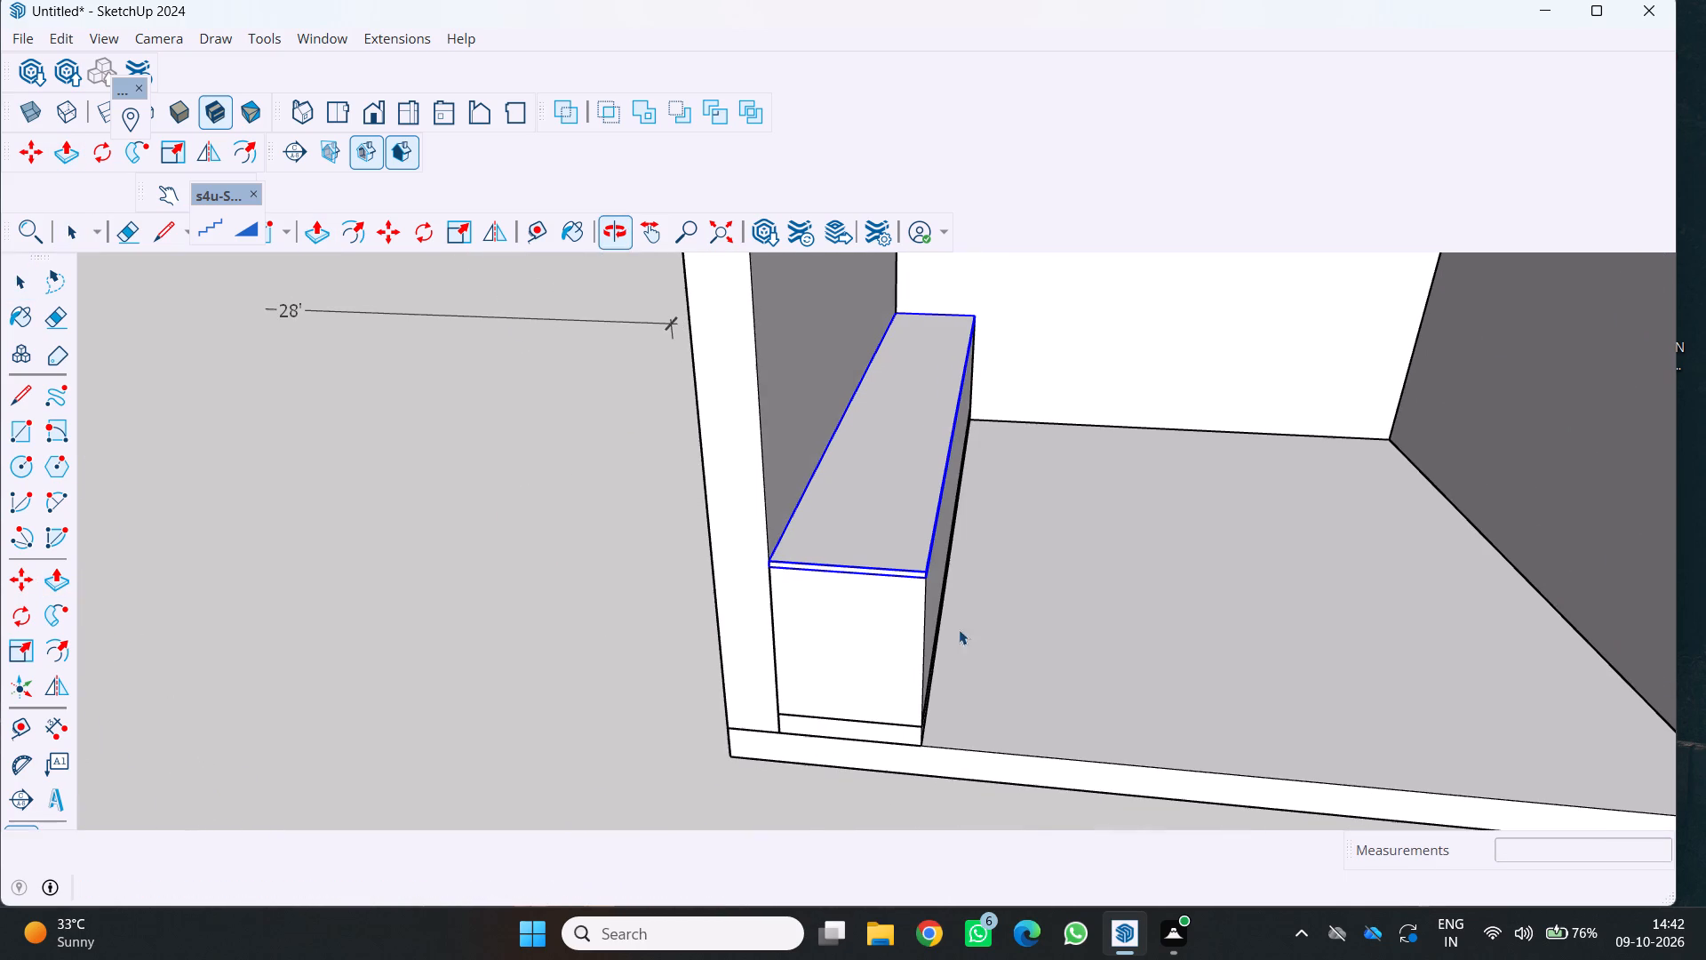
key(space)
drag(1032, 582, 1028, 592)
scroll(734, 716, down, 3)
key(space)
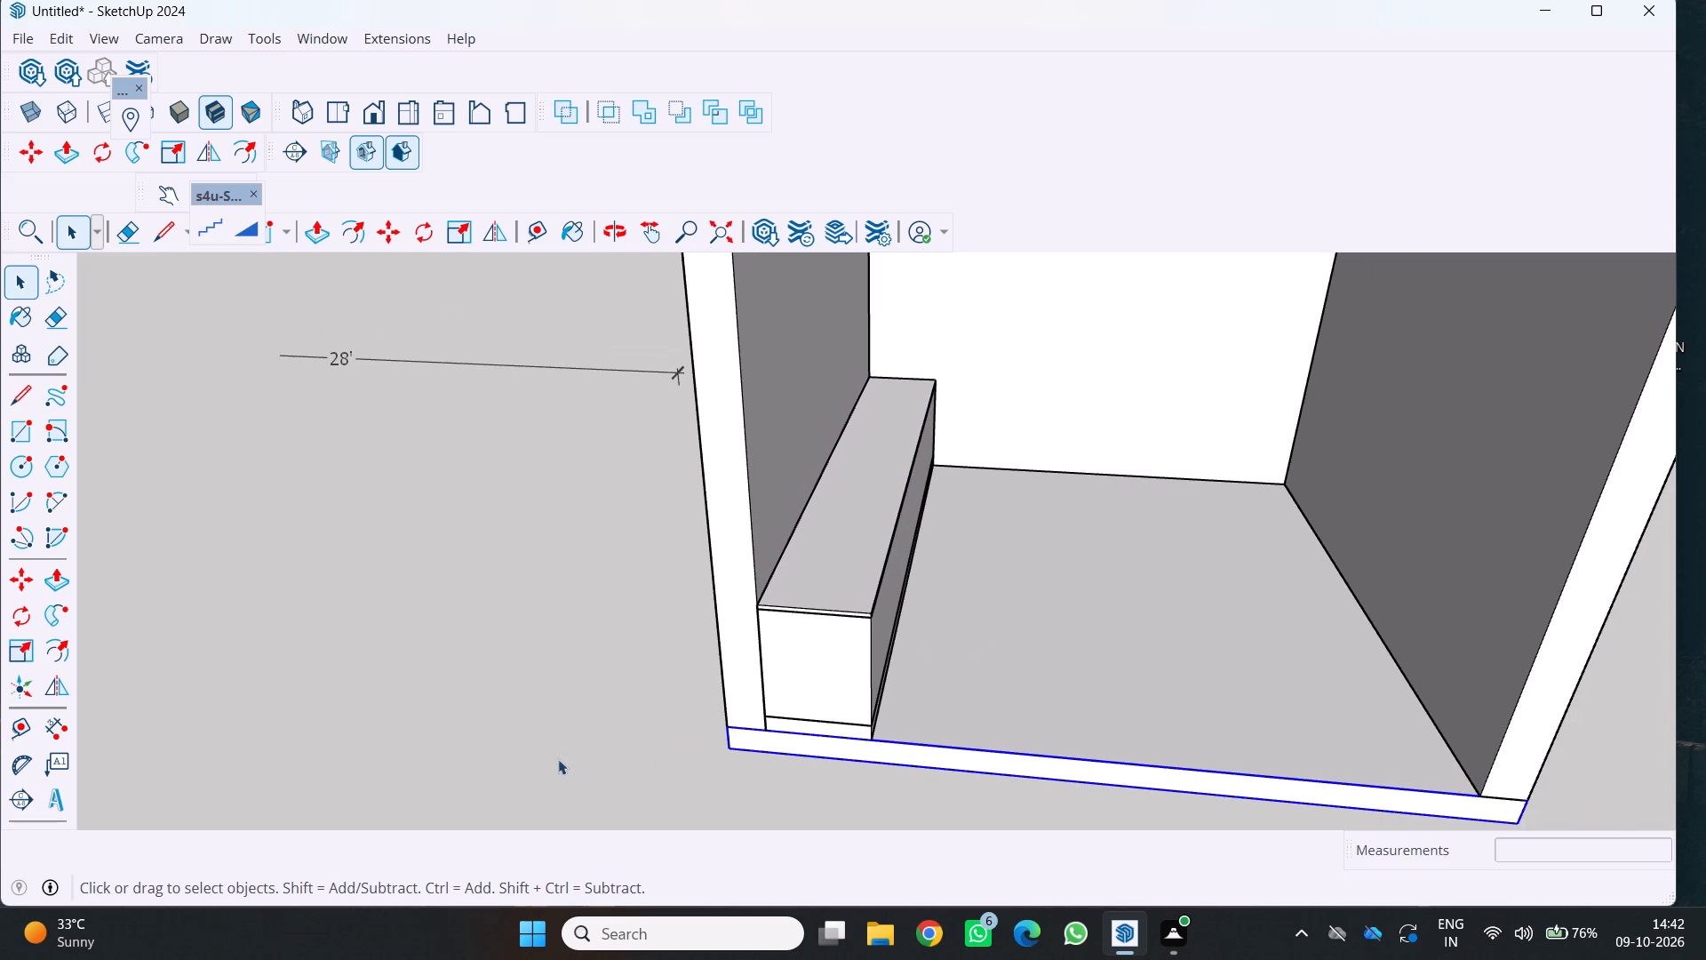
key(space)
click(515, 735)
middle_drag(756, 702, 564, 667)
middle_drag(458, 642, 448, 636)
middle_click(447, 634)
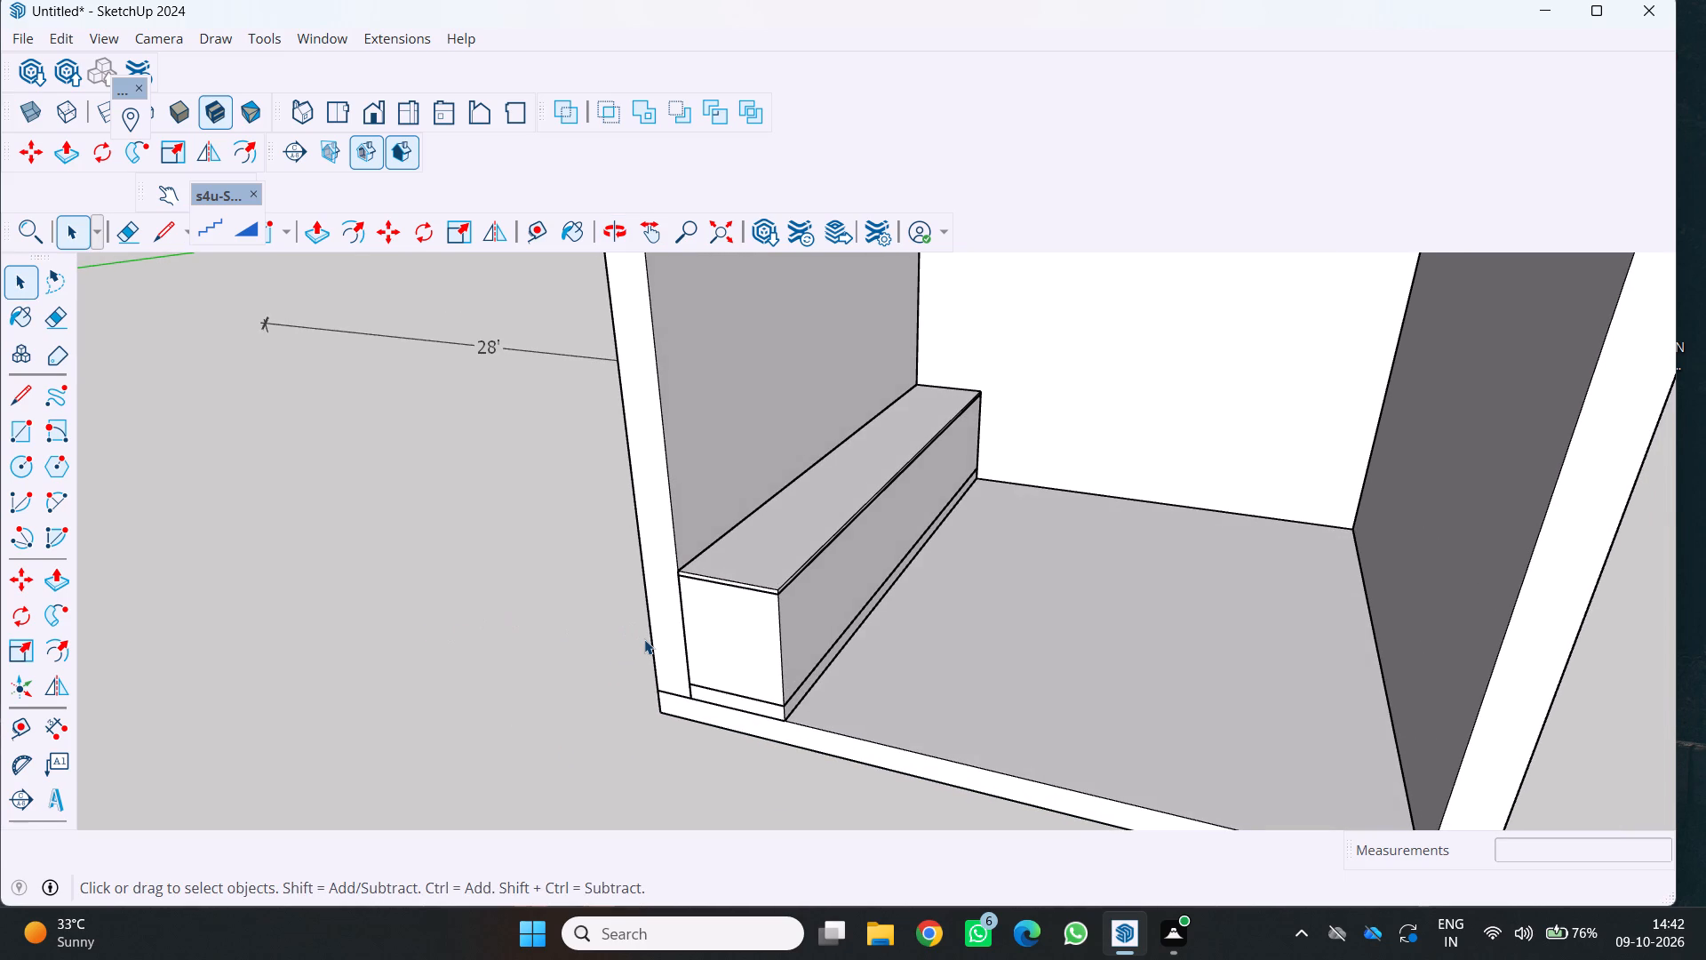
middle_click(1040, 507)
middle_drag(1040, 507, 926, 542)
middle_click(925, 542)
middle_click(925, 543)
scroll(926, 543, up, 2)
middle_click(875, 545)
middle_drag(881, 548, 900, 557)
middle_drag(911, 561, 955, 612)
middle_click(955, 612)
middle_click(954, 612)
middle_click(953, 612)
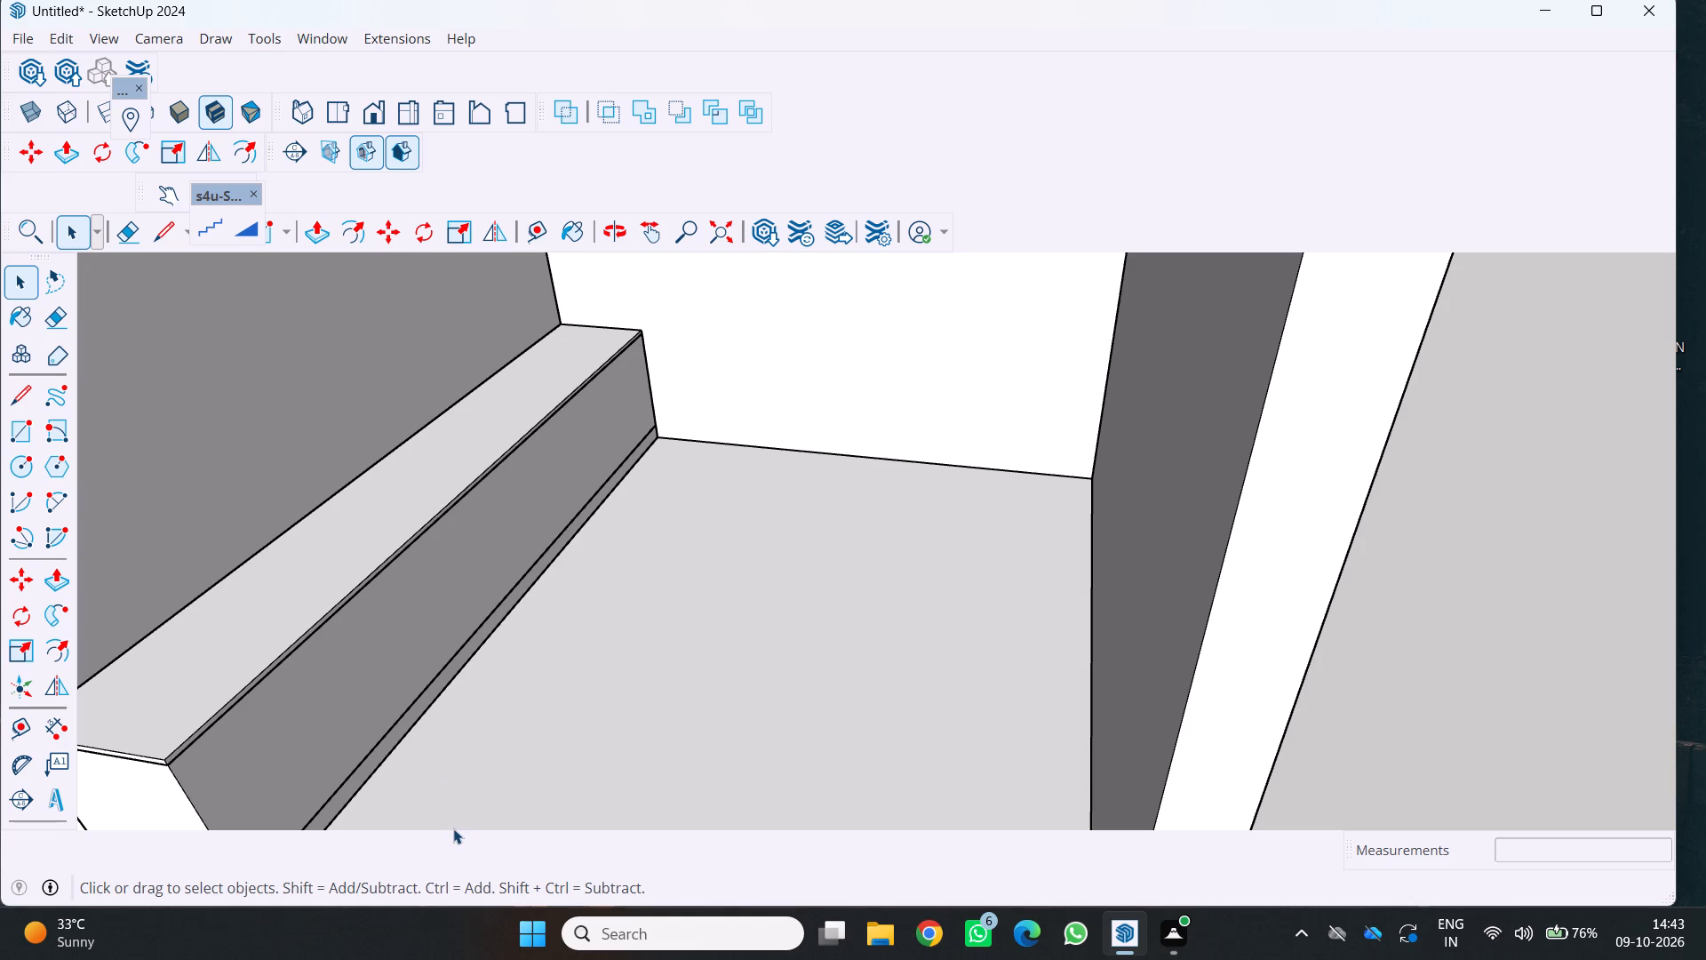
Draw a 2' deep, 10'6" long rectangle on the floor along the second wall, from the first base to the third wall.
scroll(453, 828, down, 2)
scroll(642, 604, up, 2)
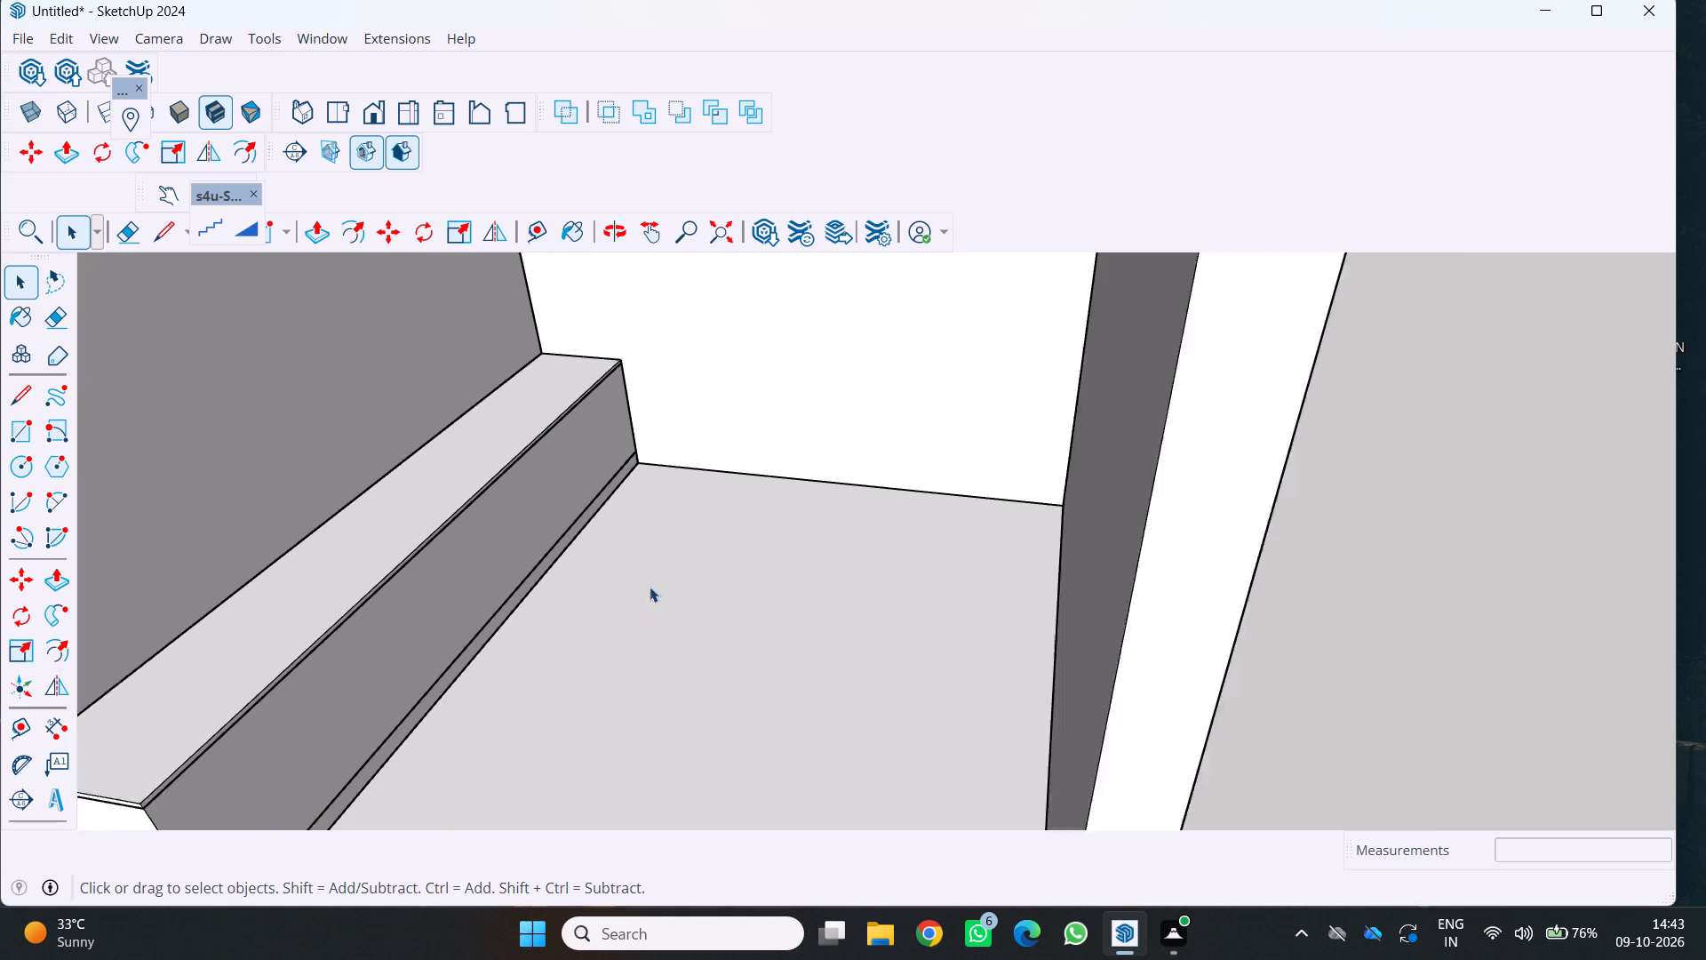
scroll(650, 587, up, 1)
key(r)
scroll(634, 471, up, 4)
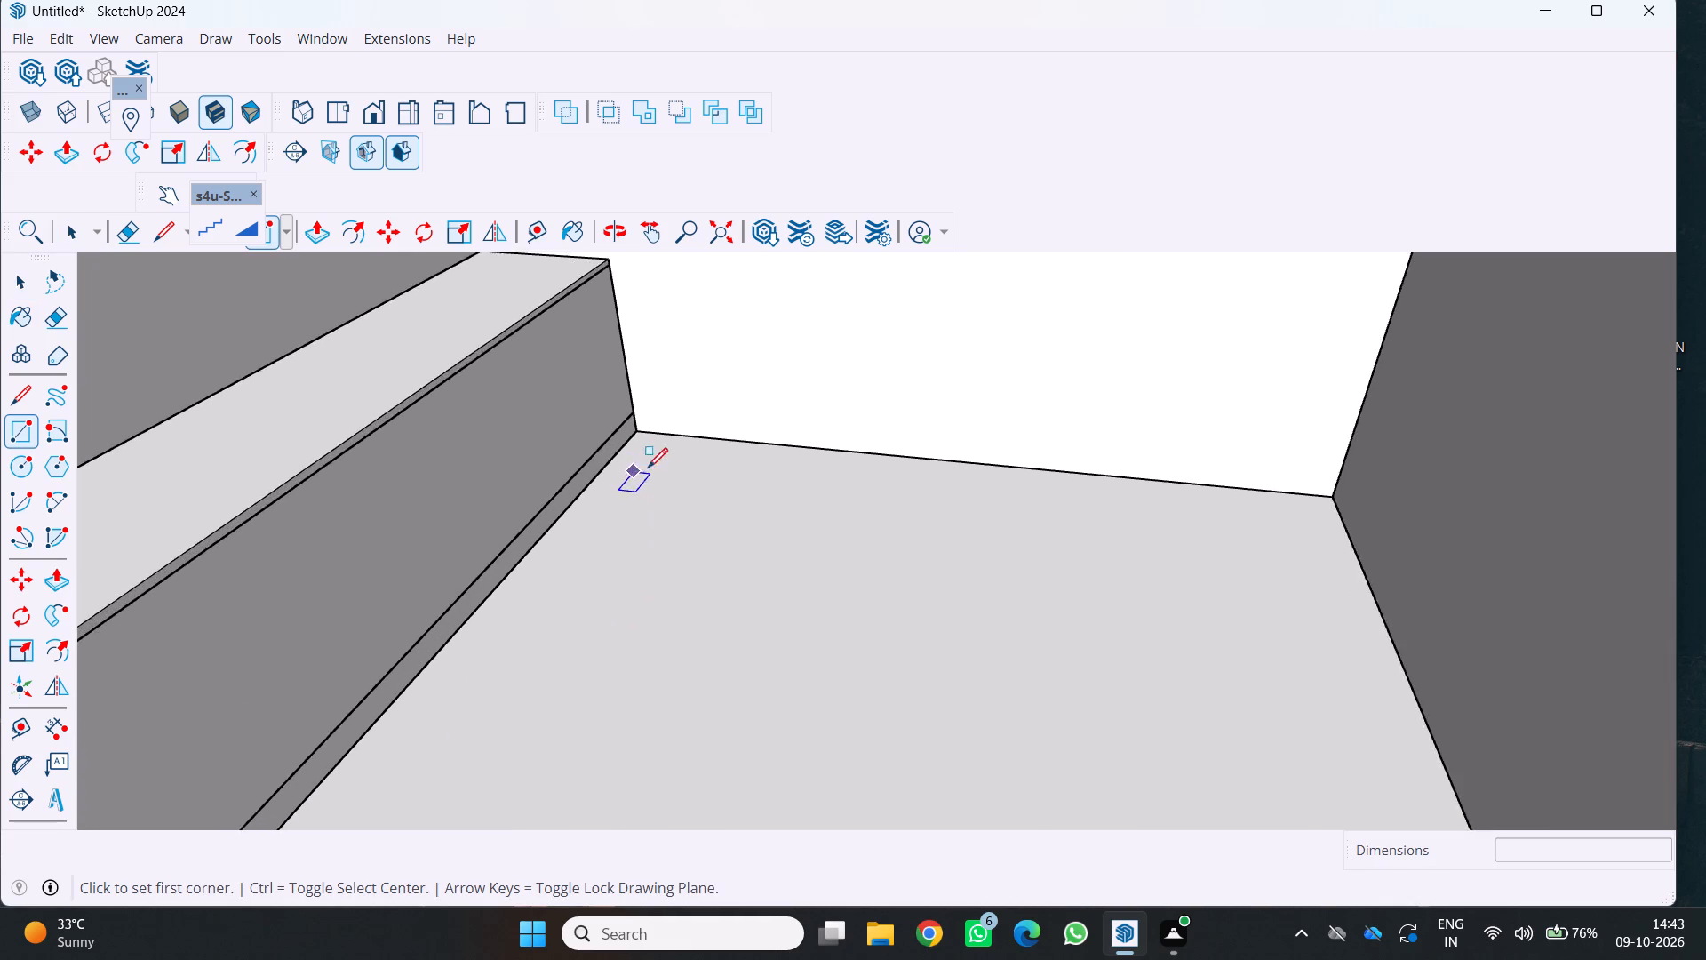
scroll(648, 468, up, 2)
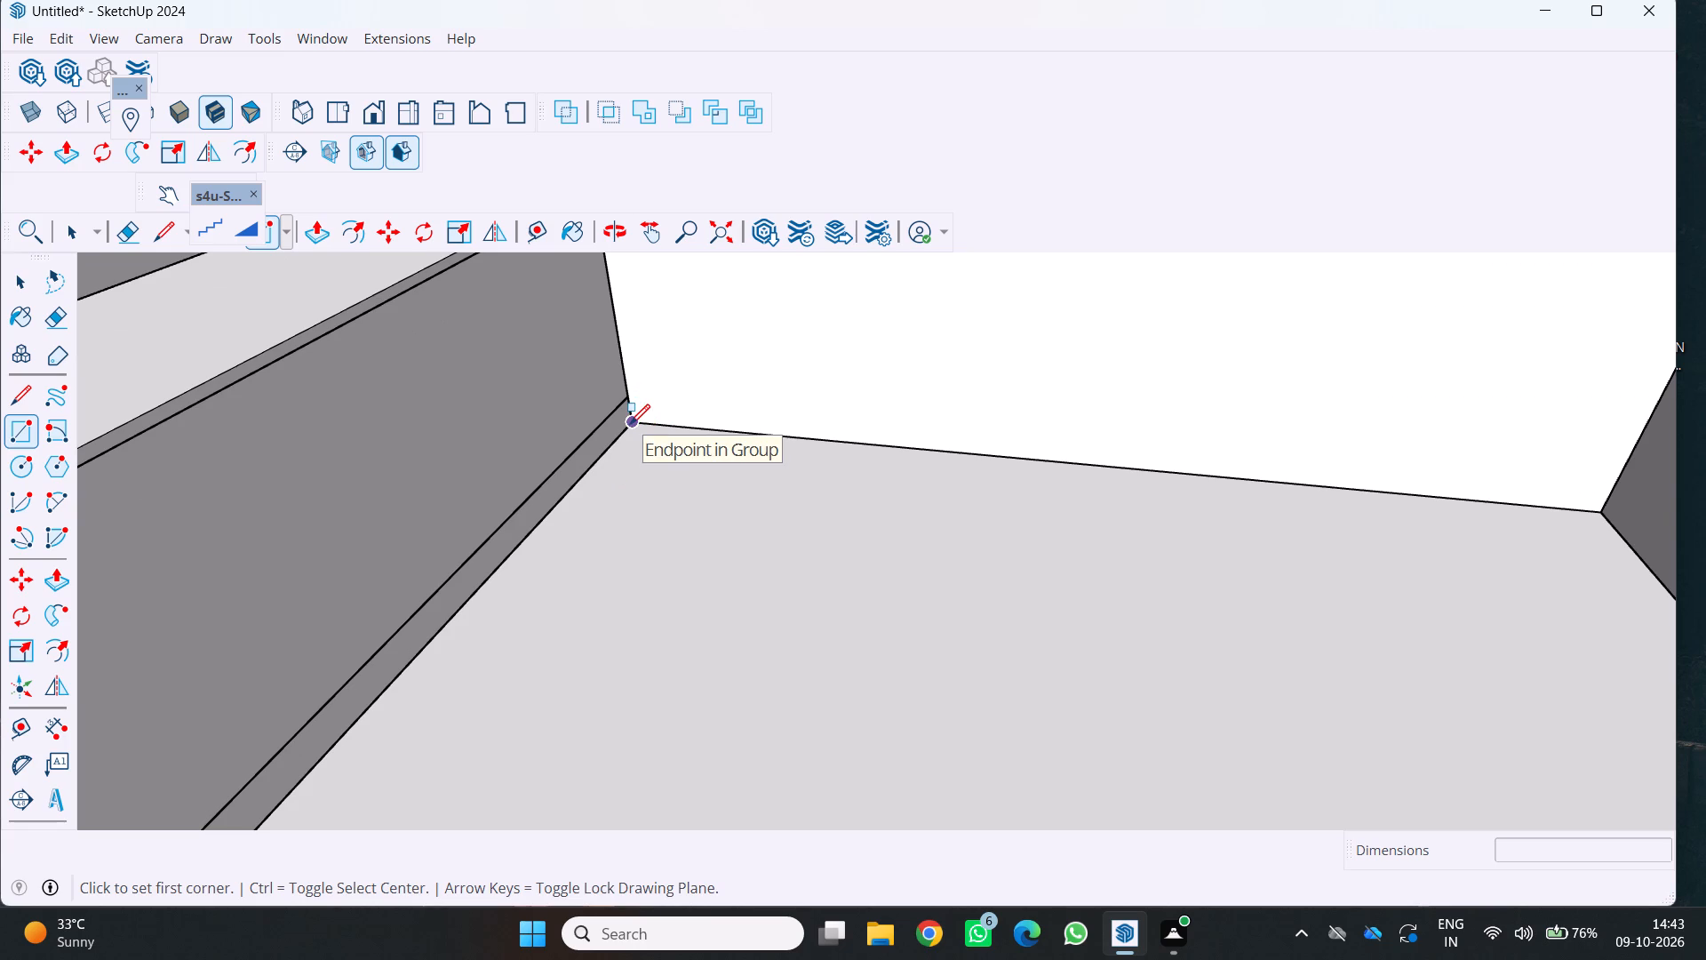
click(630, 424)
scroll(1501, 581, down, 2)
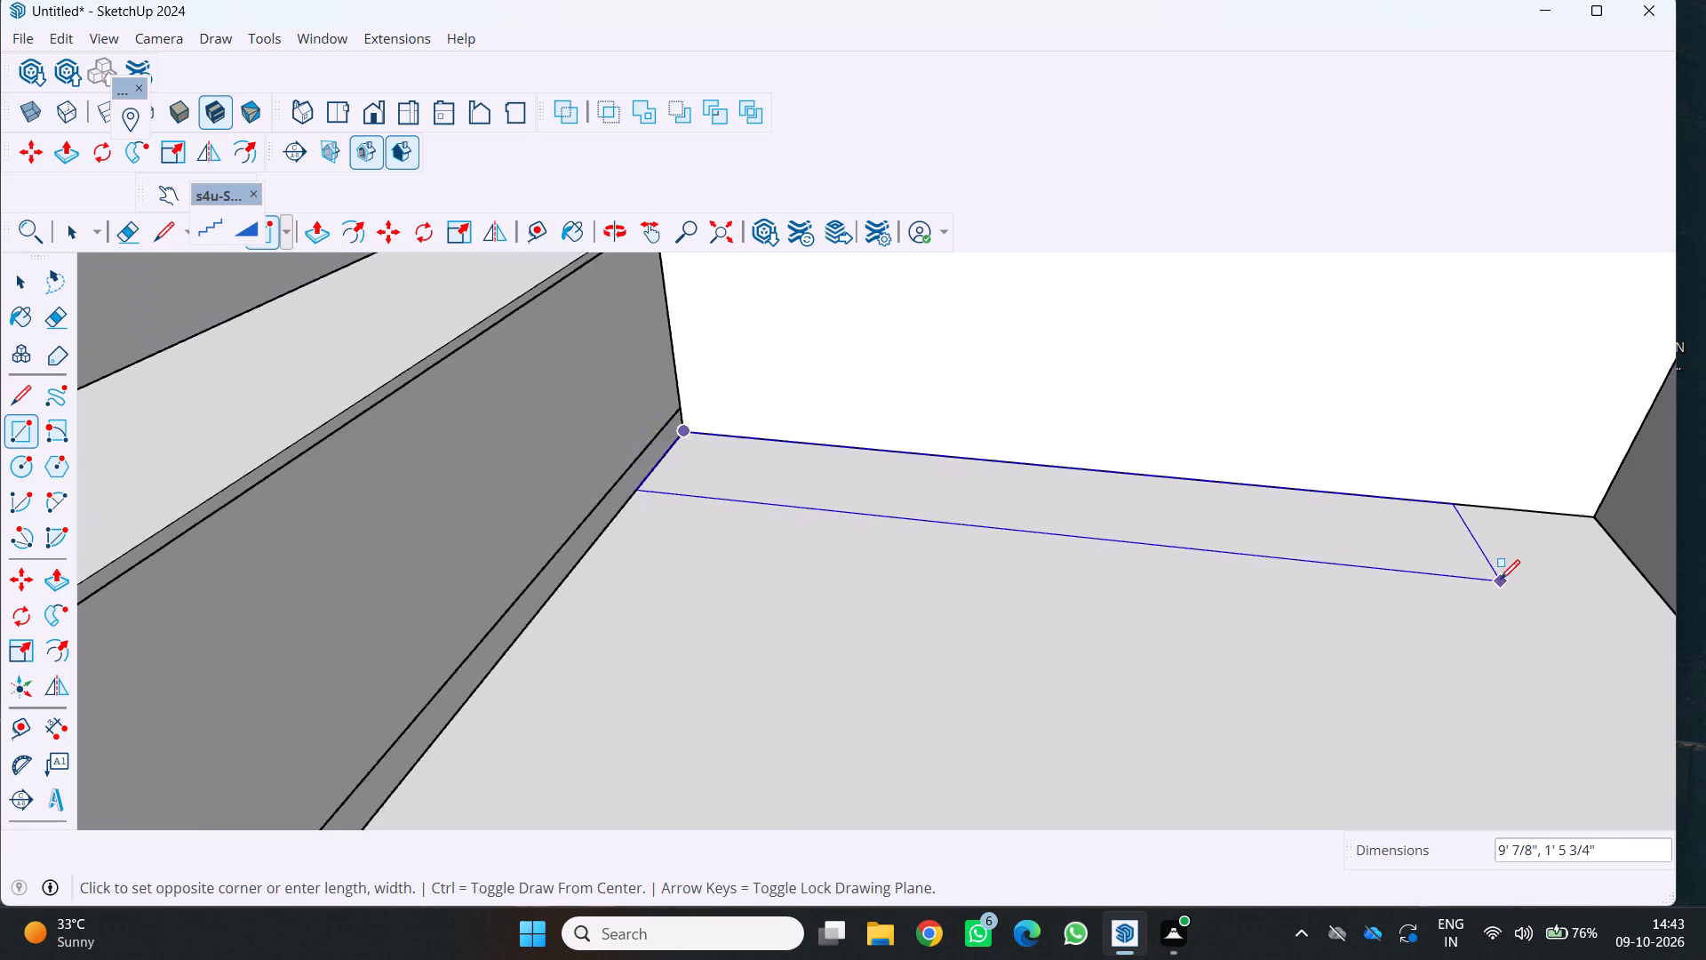
scroll(1500, 580, down, 3)
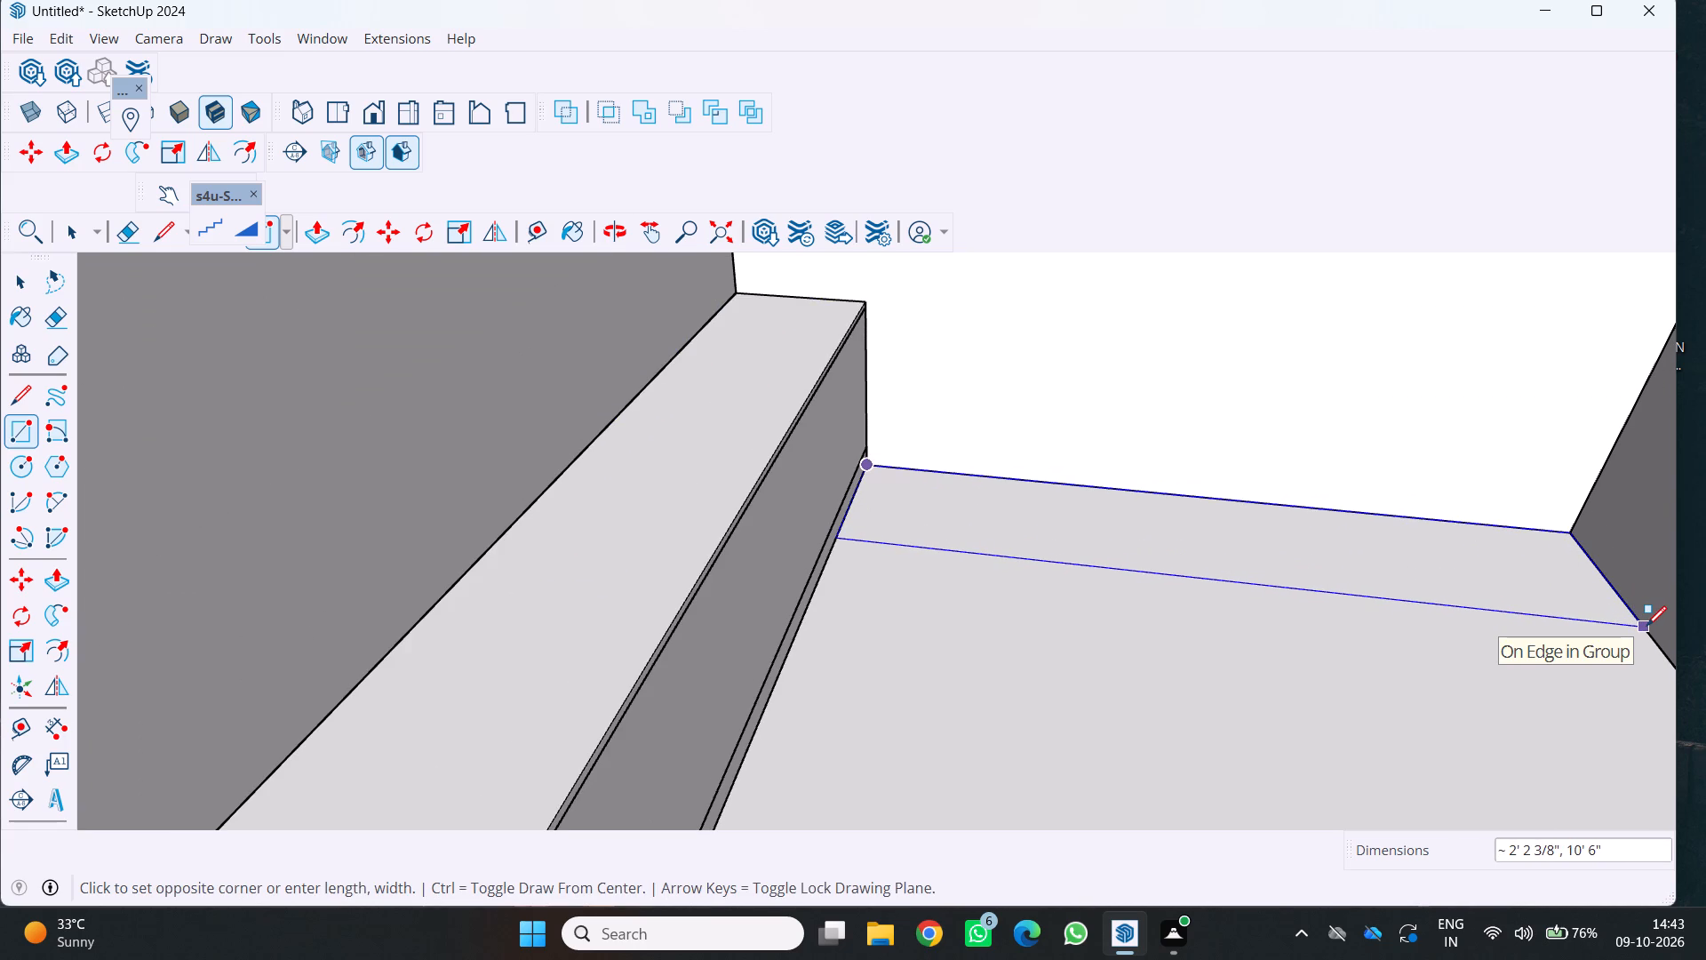
click(1646, 626)
text(2')
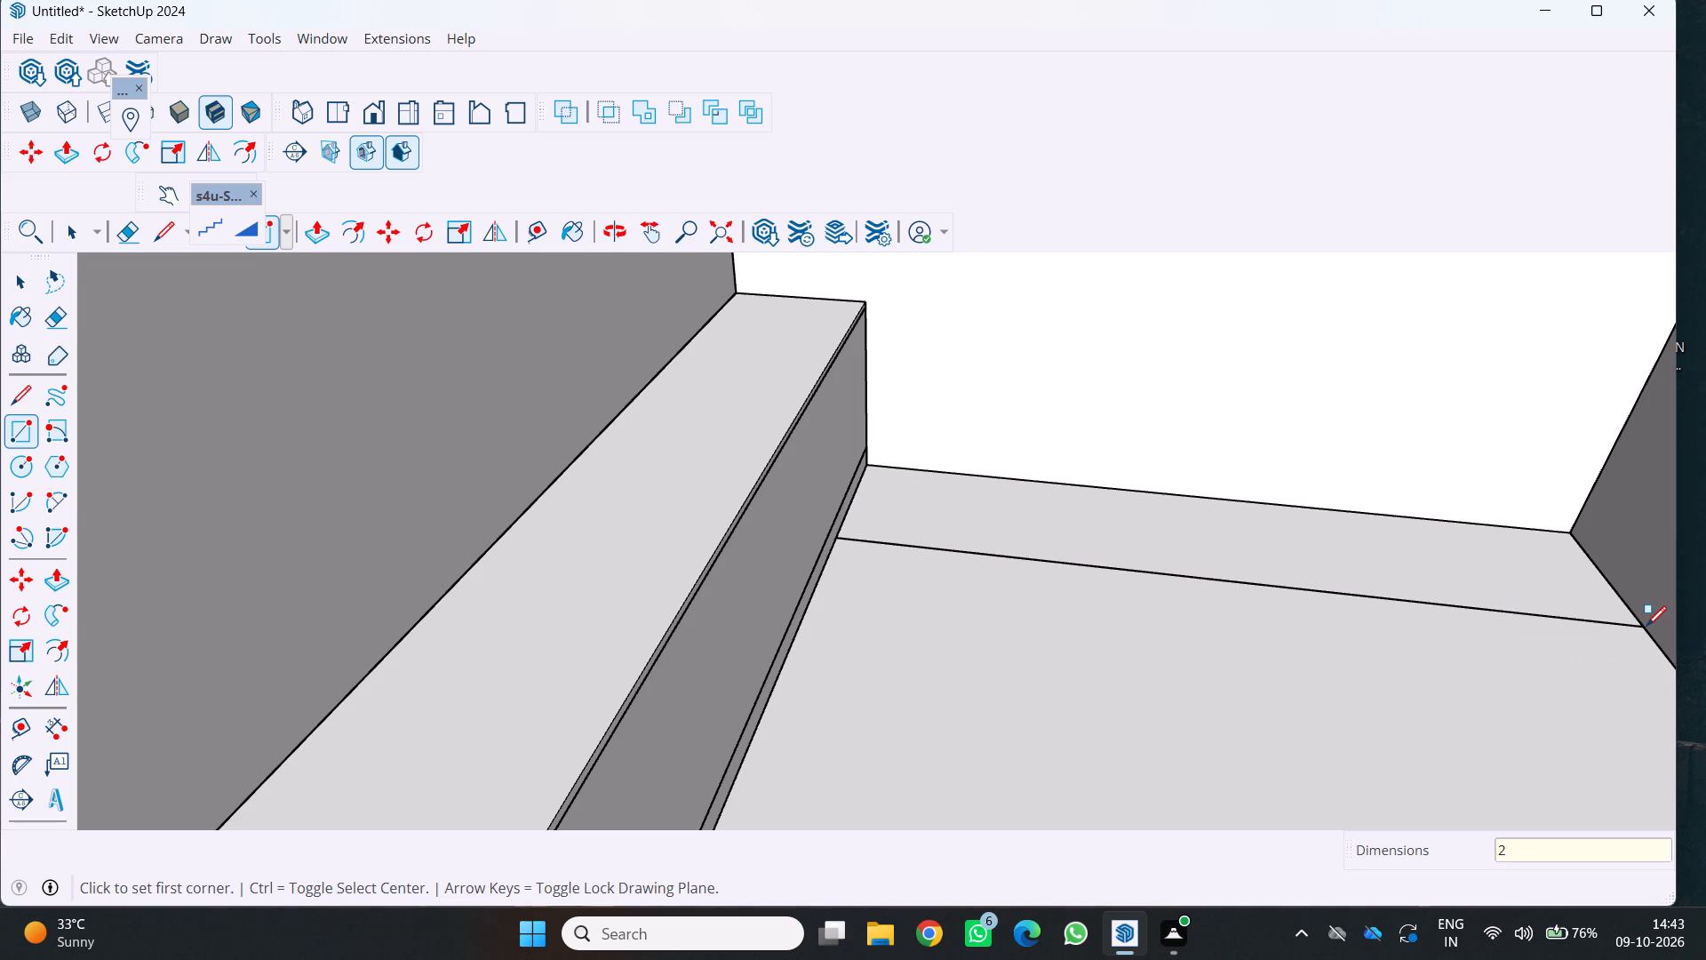
key(Return)
scroll(1517, 643, down, 3)
middle_drag(1437, 633, 1241, 702)
middle_click(1241, 702)
middle_click(1240, 702)
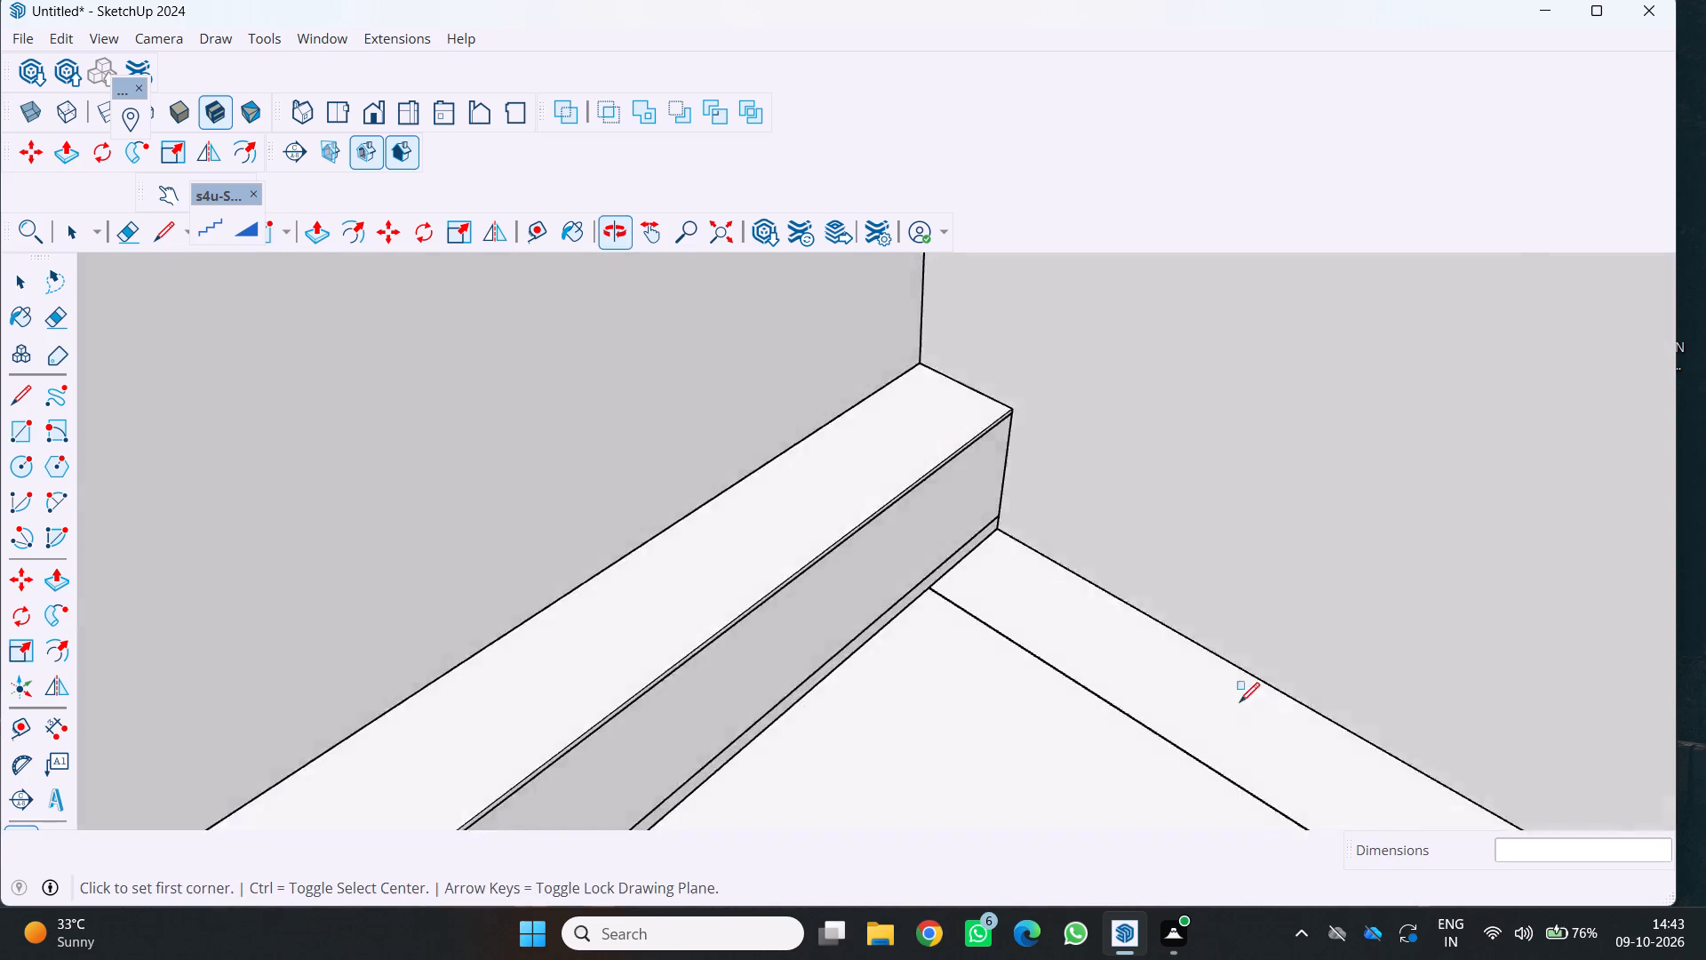
Extrude the 2' deep floor rectangle along the second wall 4" upward as the plinth.
scroll(1233, 700, down, 2)
middle_click(1230, 694)
scroll(1237, 696, down, 5)
middle_click(1238, 697)
middle_click(1238, 697)
middle_click(1238, 697)
scroll(1136, 666, down, 5)
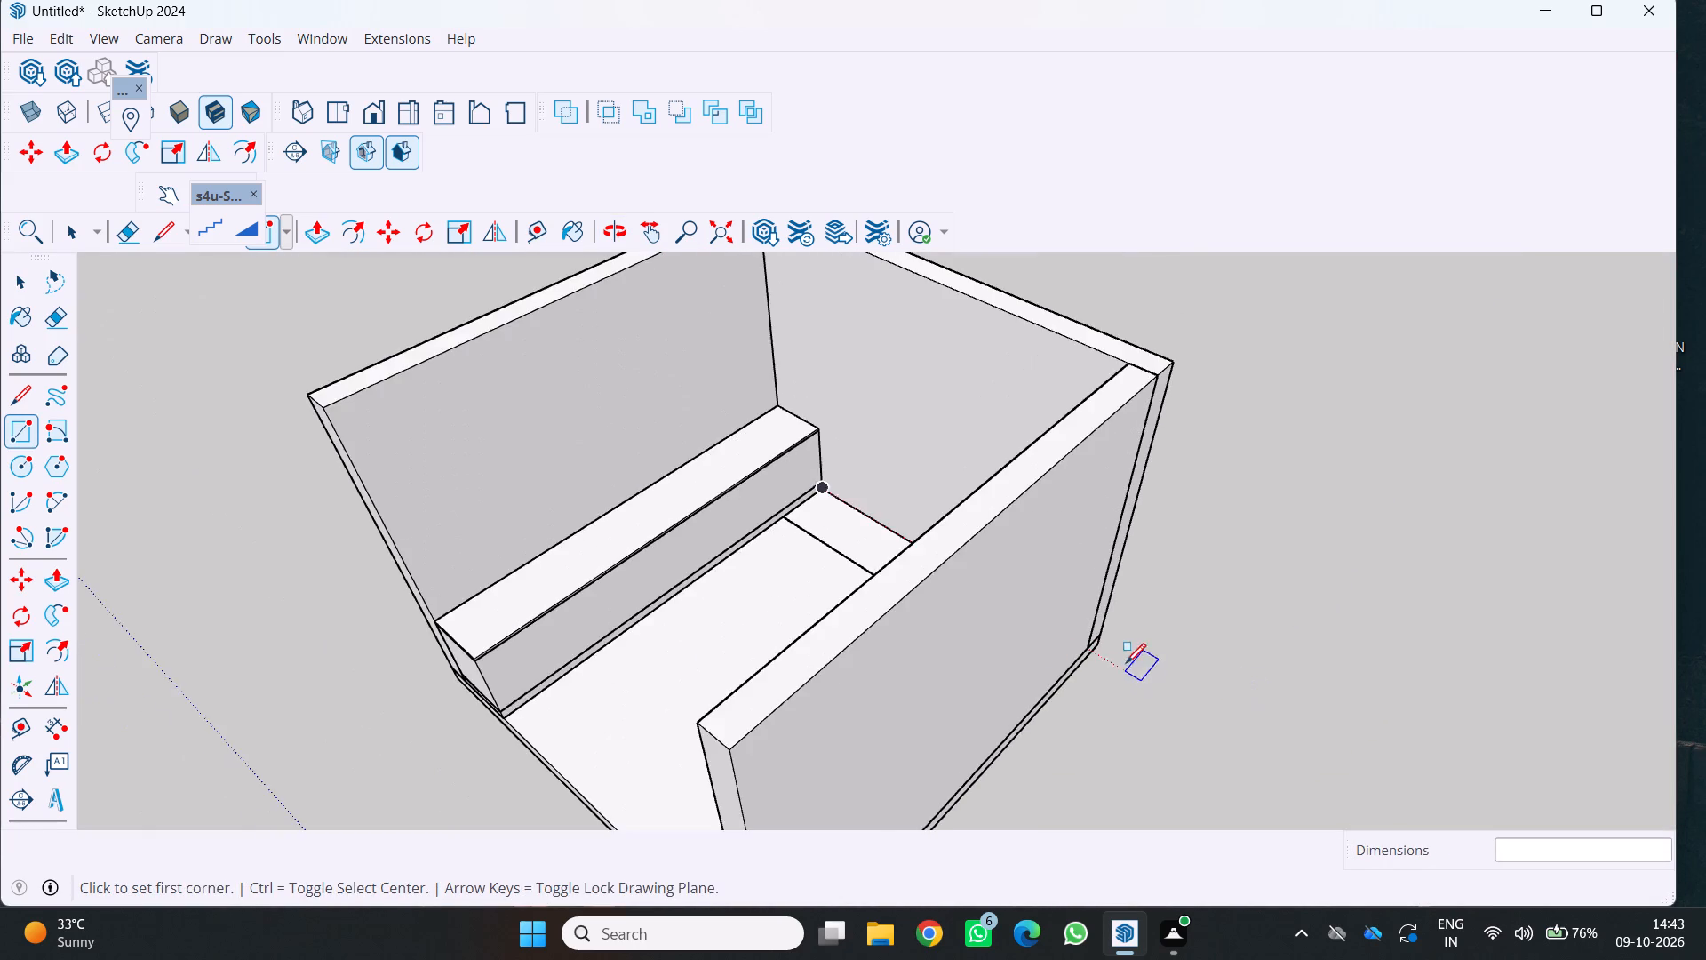
scroll(963, 642, down, 1)
middle_click(961, 643)
middle_drag(963, 643, 1169, 688)
scroll(979, 633, up, 4)
key(p)
click(947, 540)
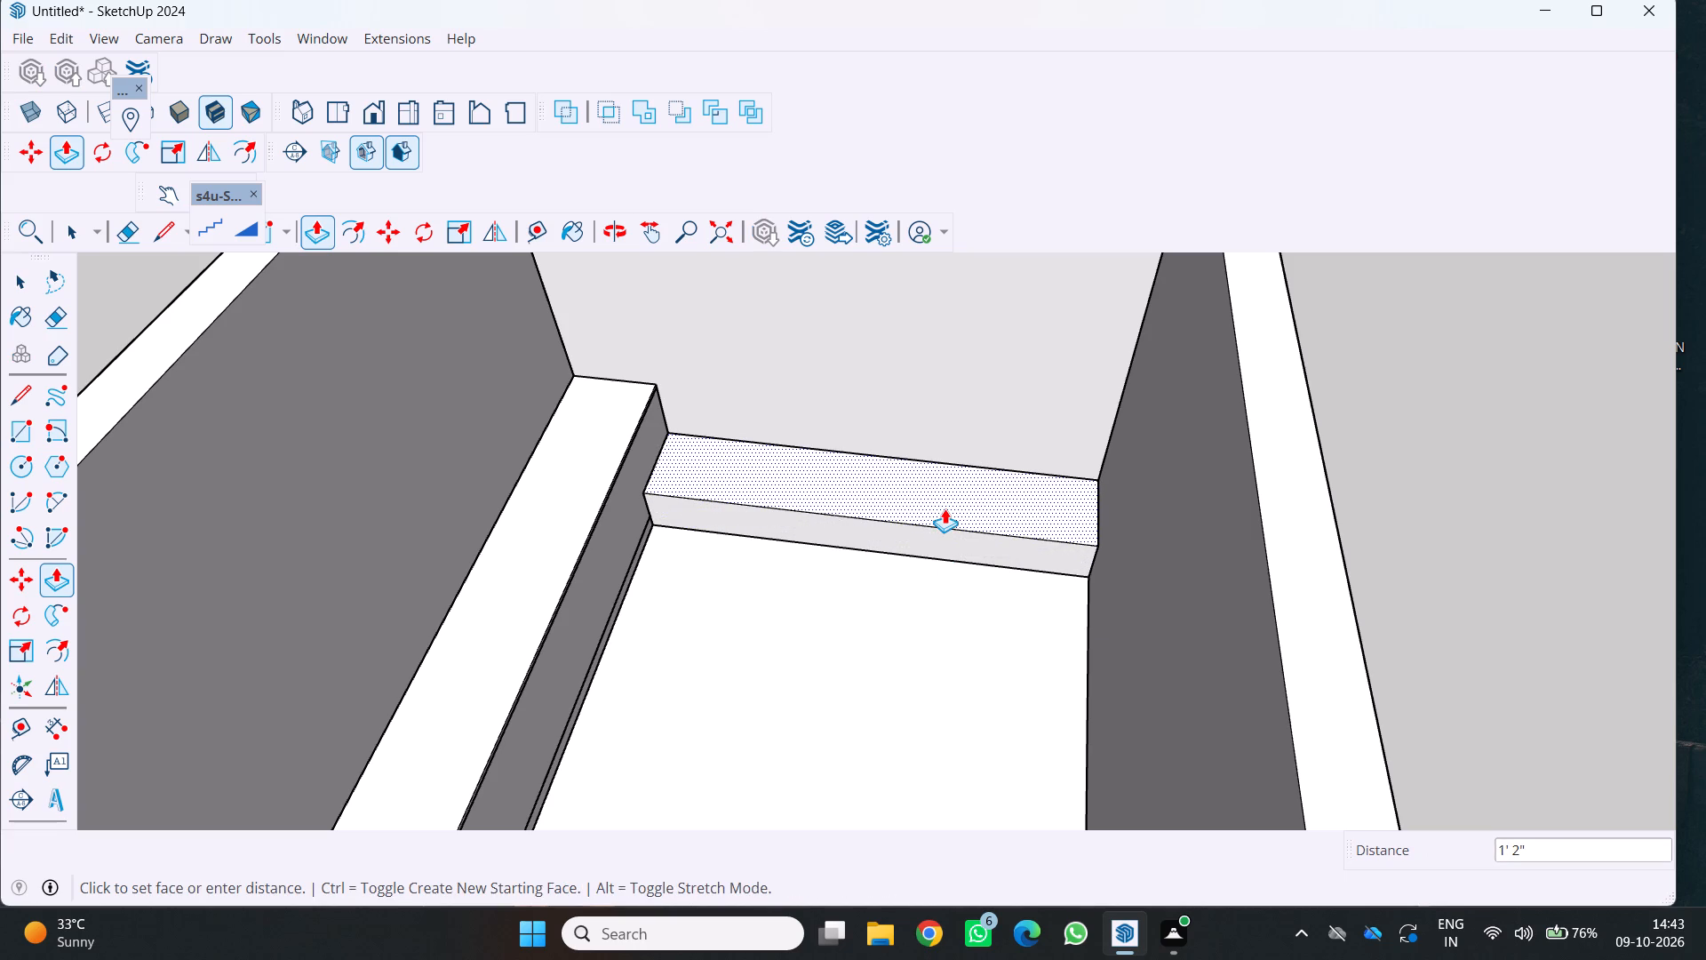
key(4)
key(Return)
Select all connected faces and edges of the second wall's 4" plinth and make them a group.
key(space)
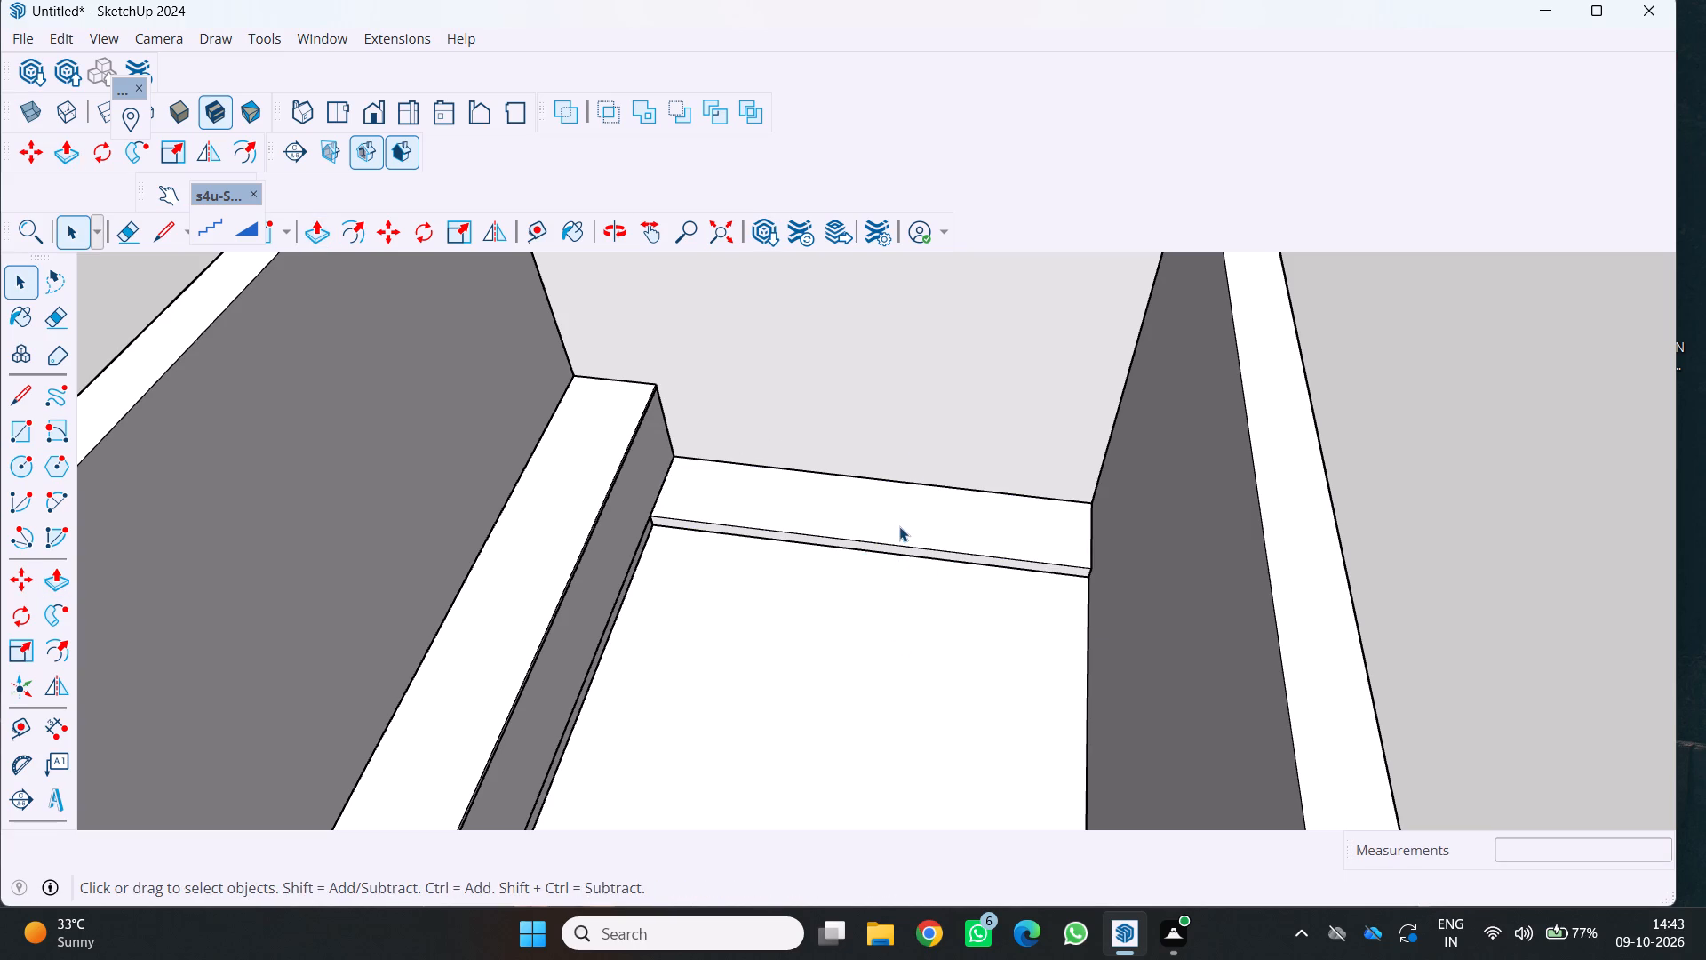
double_click(899, 526)
click(899, 526)
right_click(899, 526)
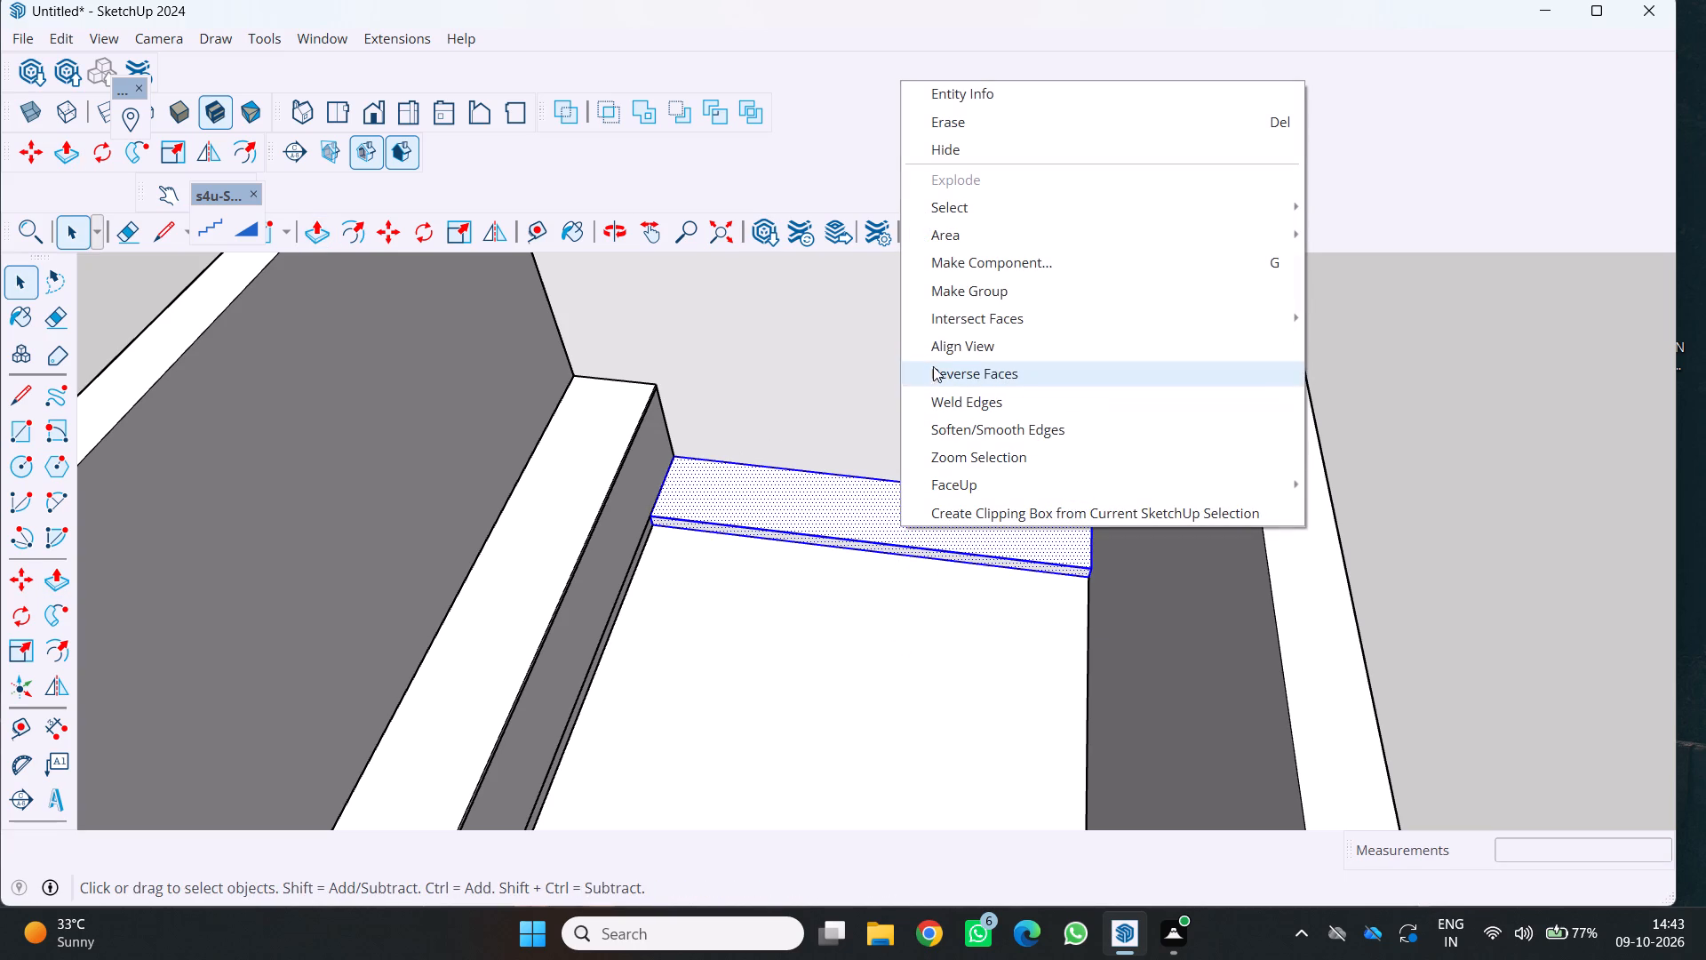
click(958, 298)
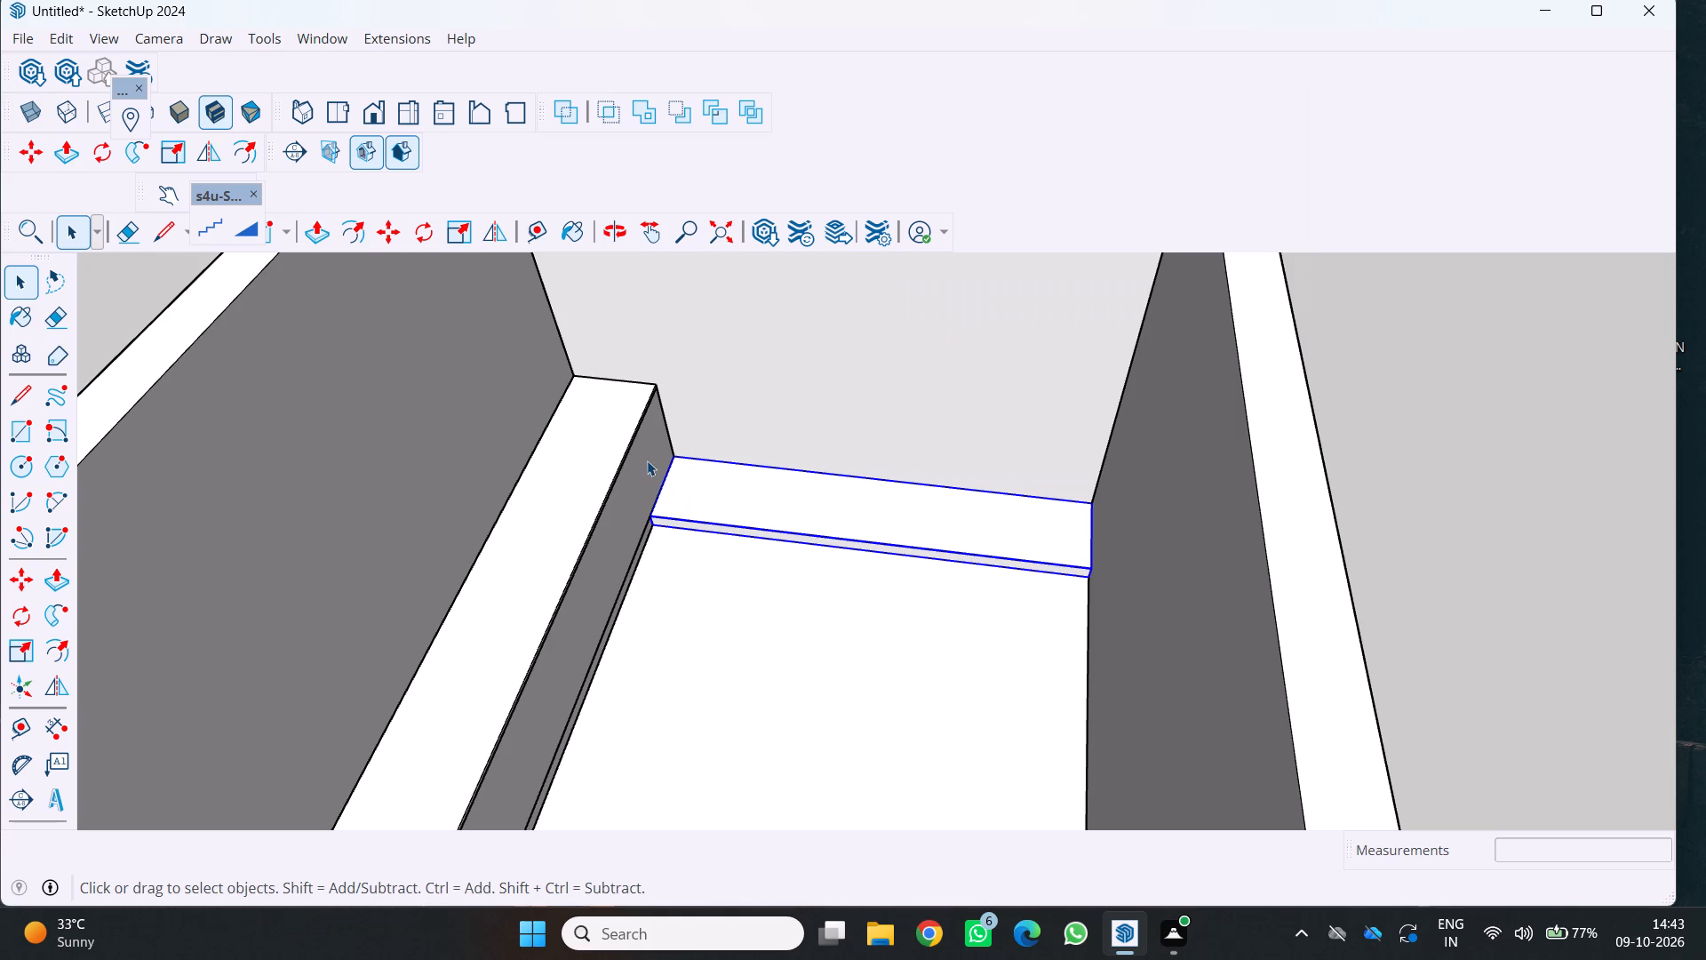
Draw a 10'6" by 2' rectangle over the top of the second wall's plinth, corner to corner.
key(r)
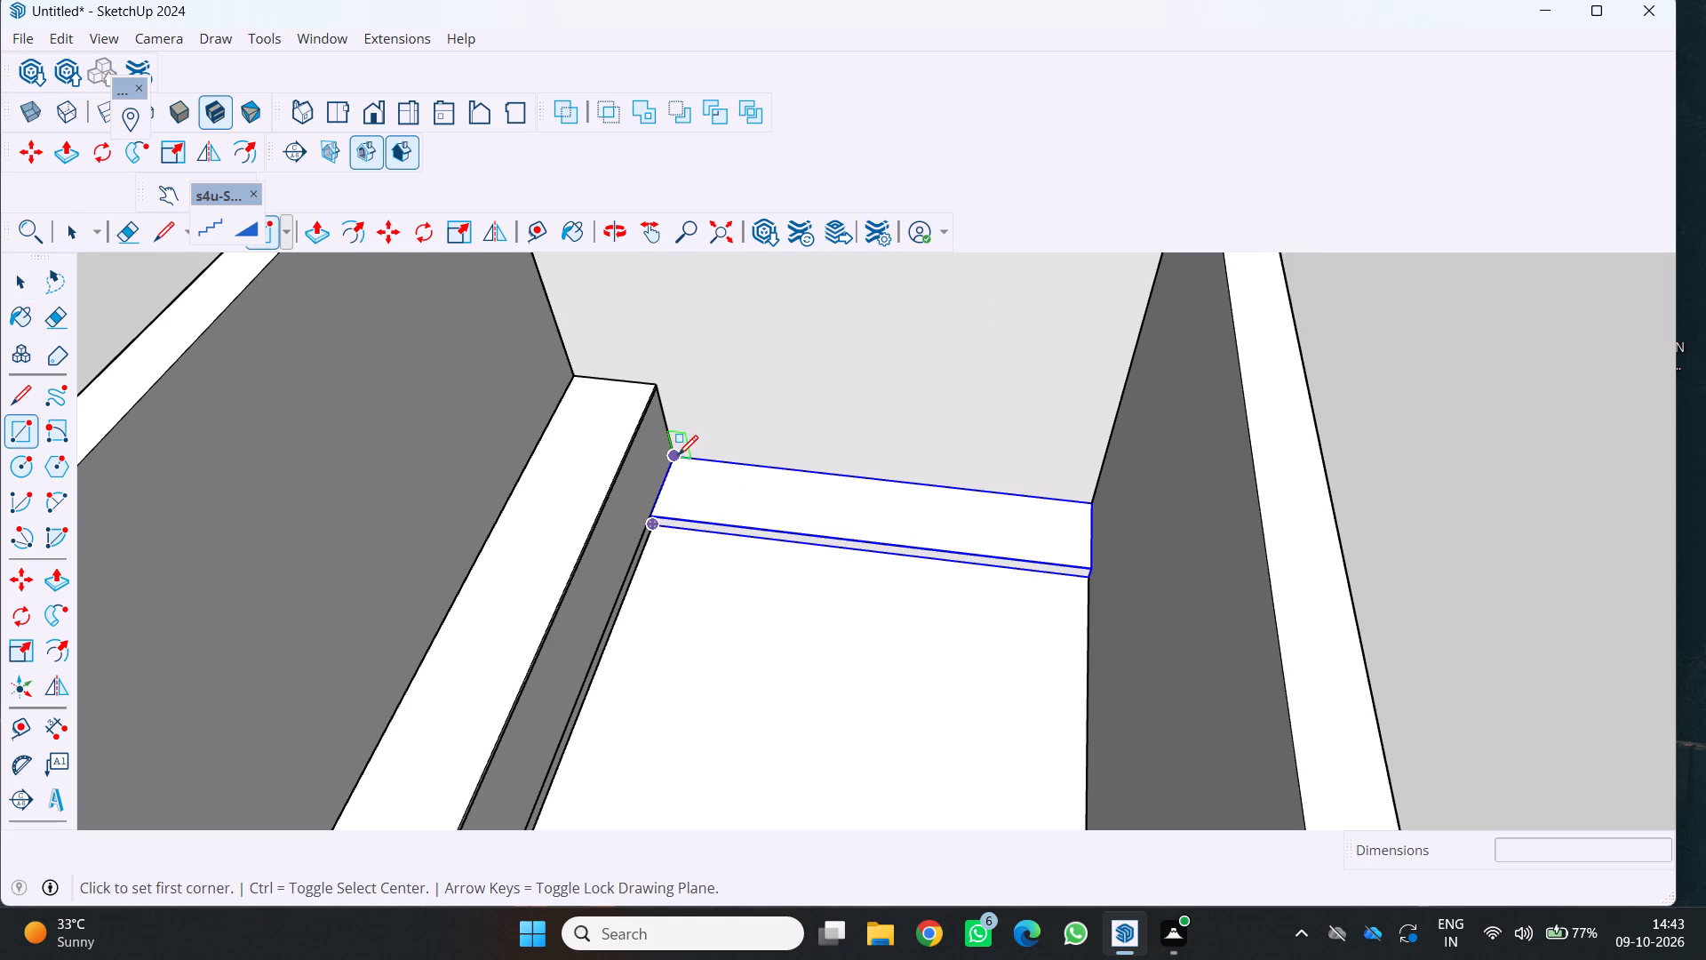
click(678, 455)
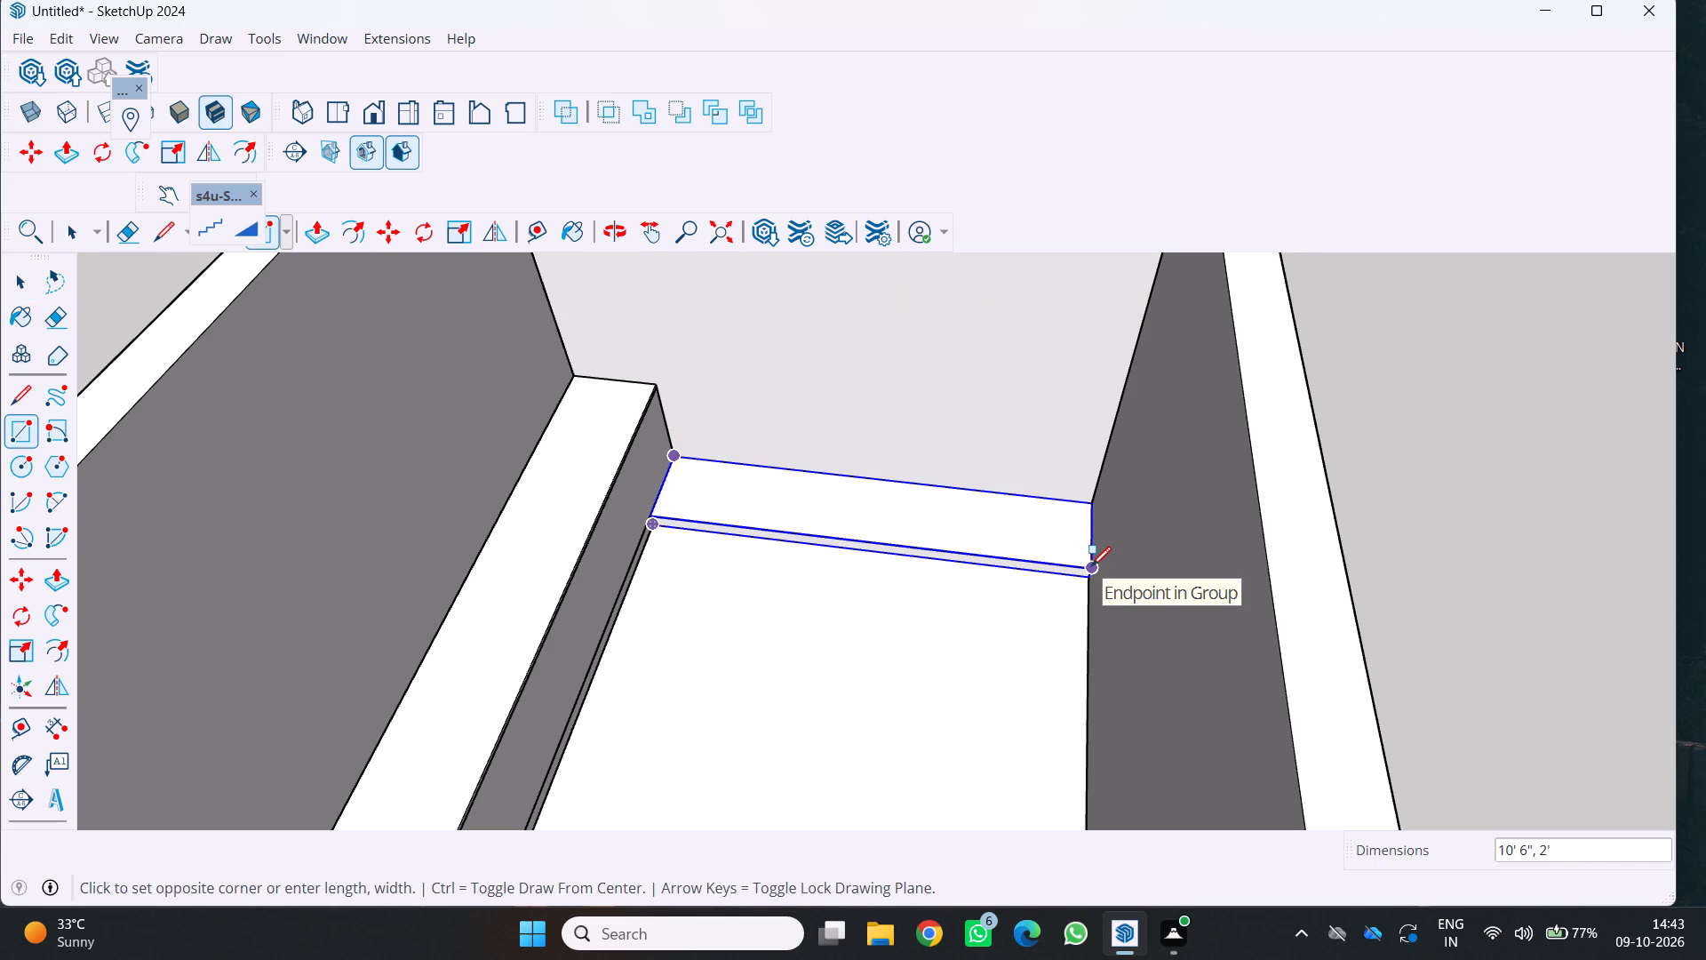
scroll(1088, 564, up, 3)
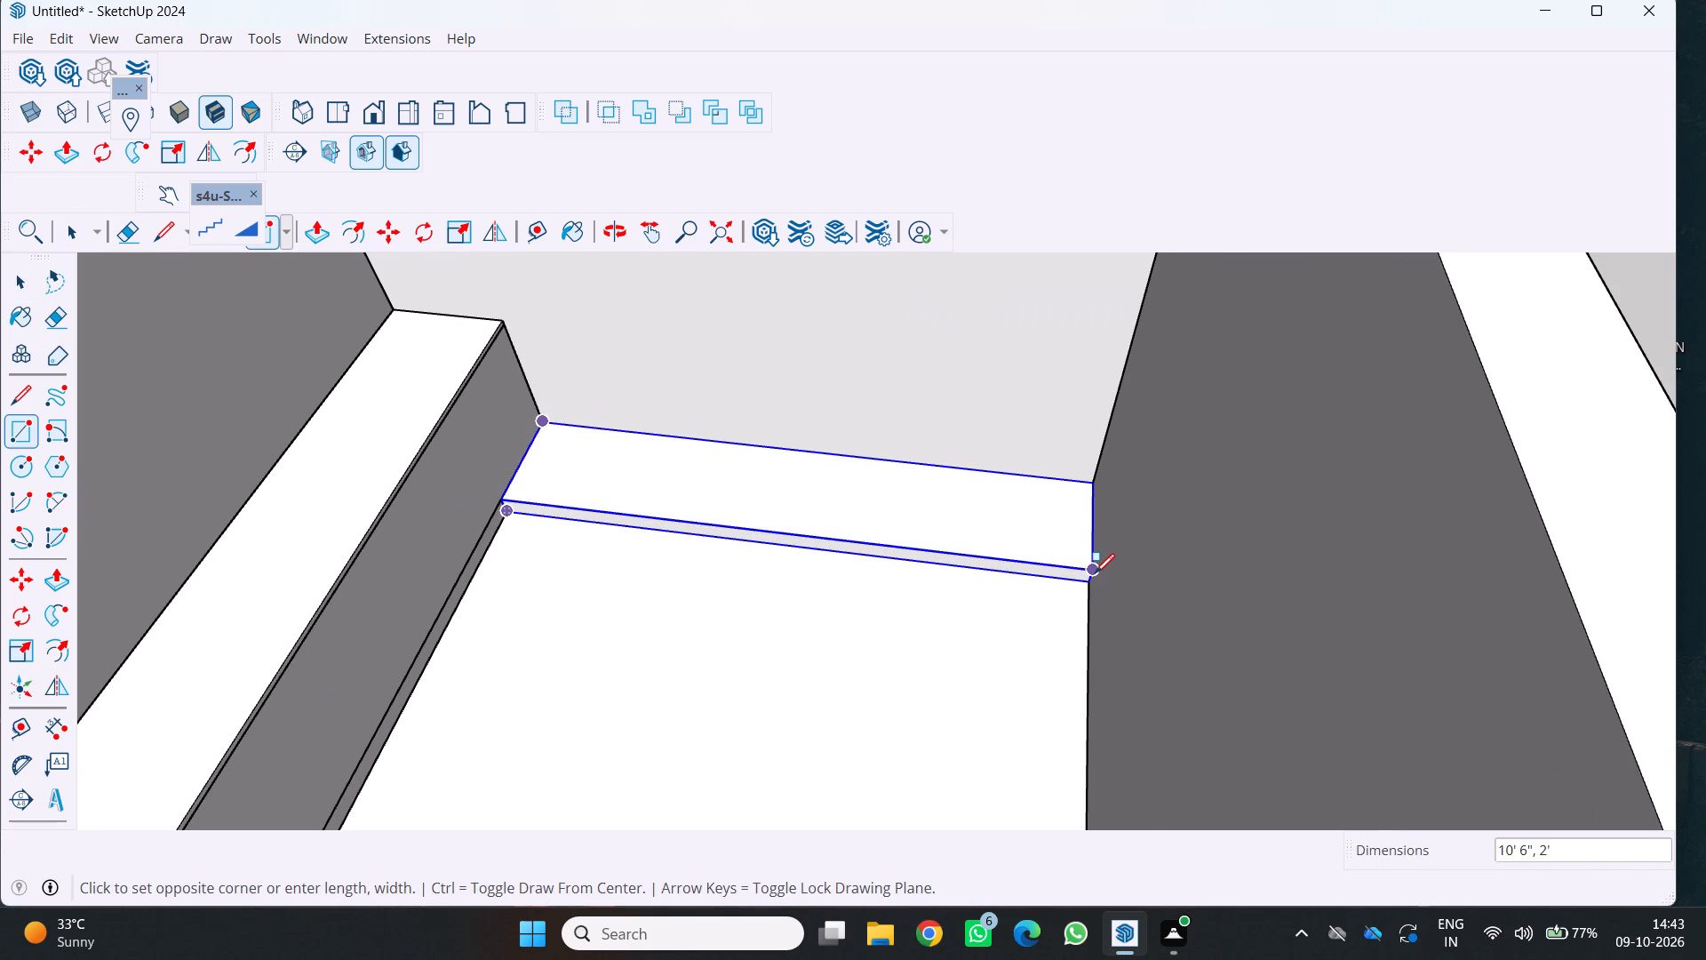
click(1095, 573)
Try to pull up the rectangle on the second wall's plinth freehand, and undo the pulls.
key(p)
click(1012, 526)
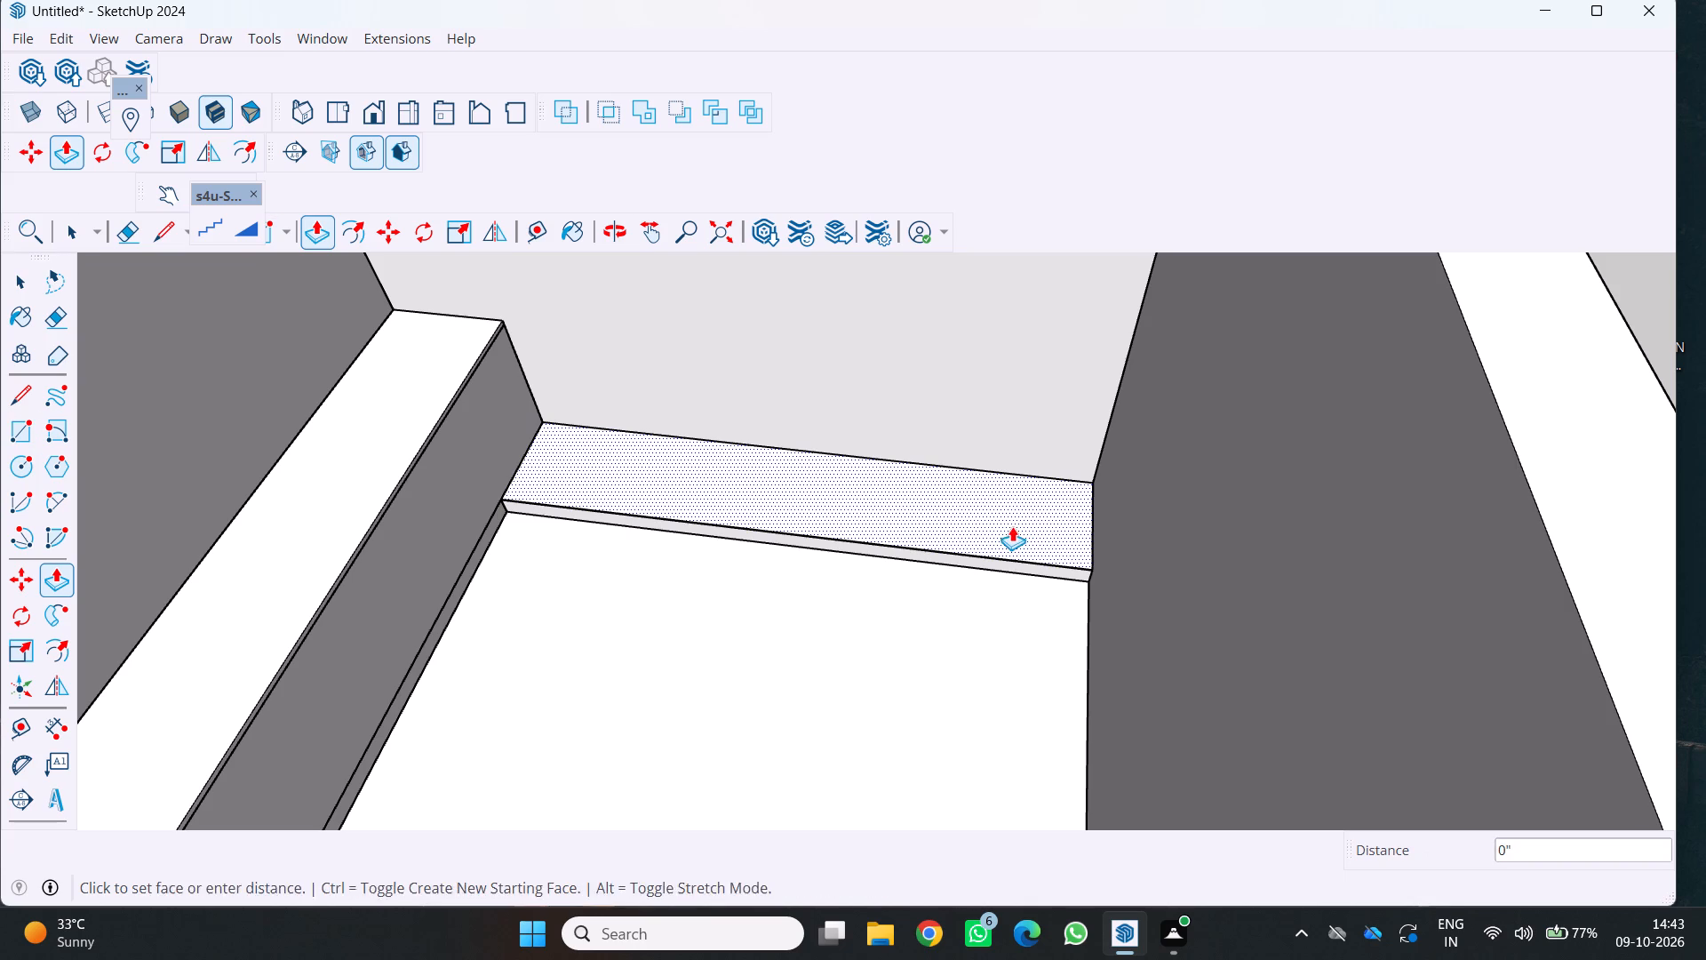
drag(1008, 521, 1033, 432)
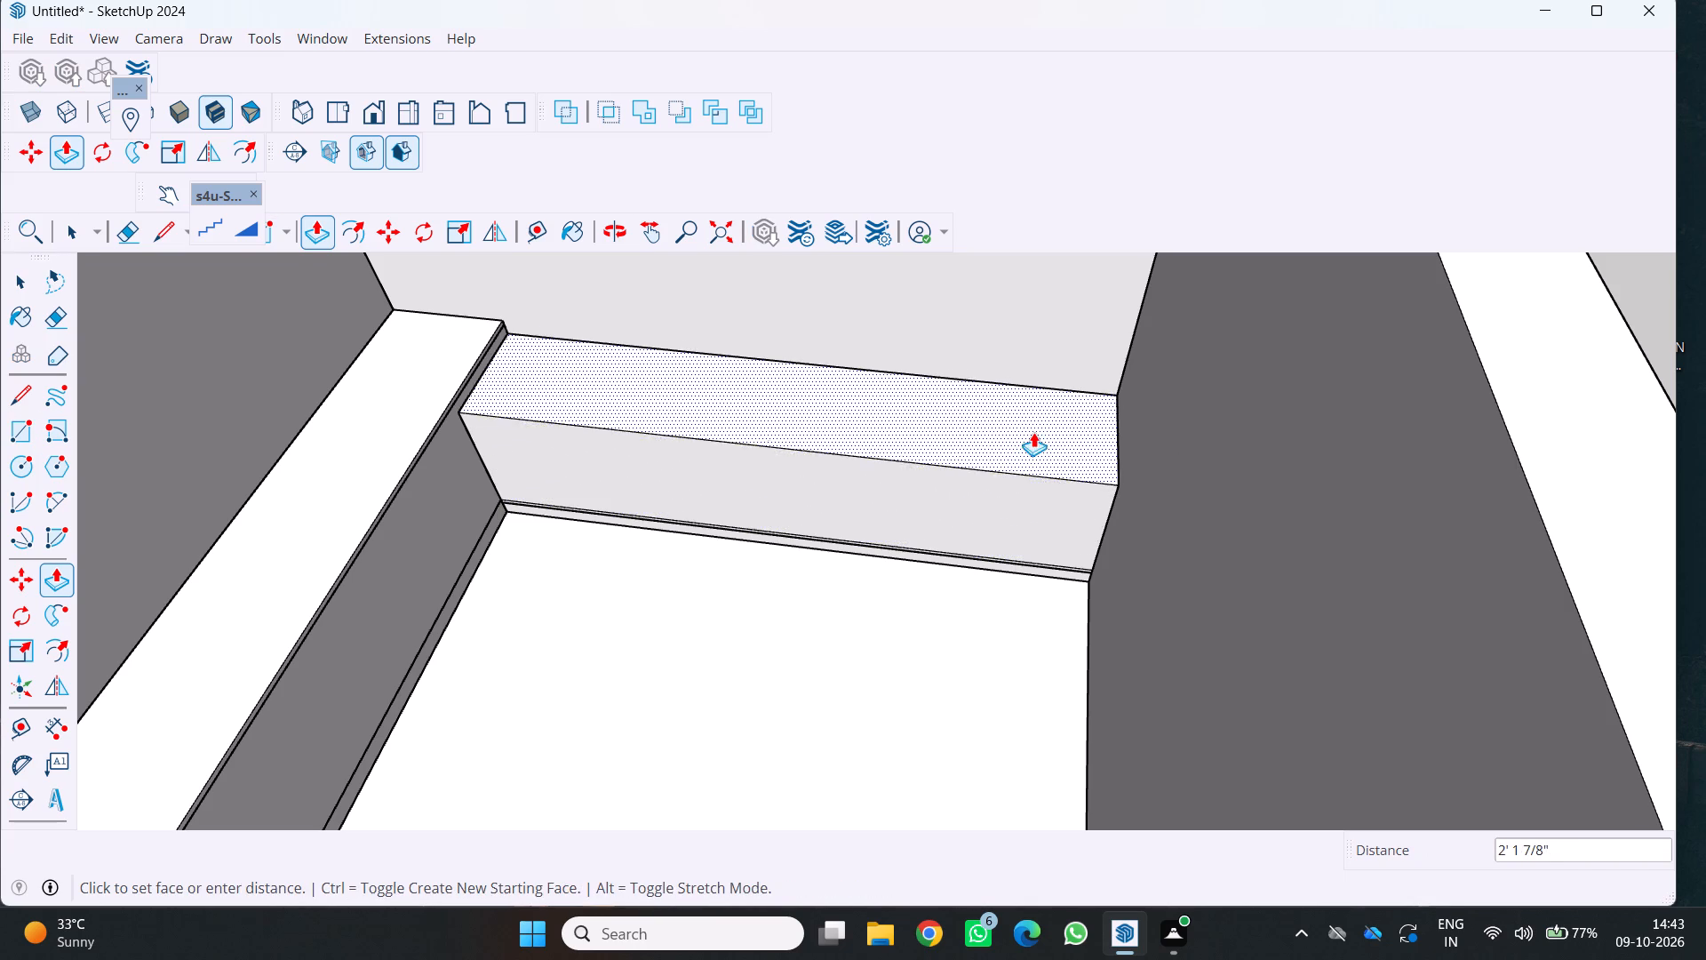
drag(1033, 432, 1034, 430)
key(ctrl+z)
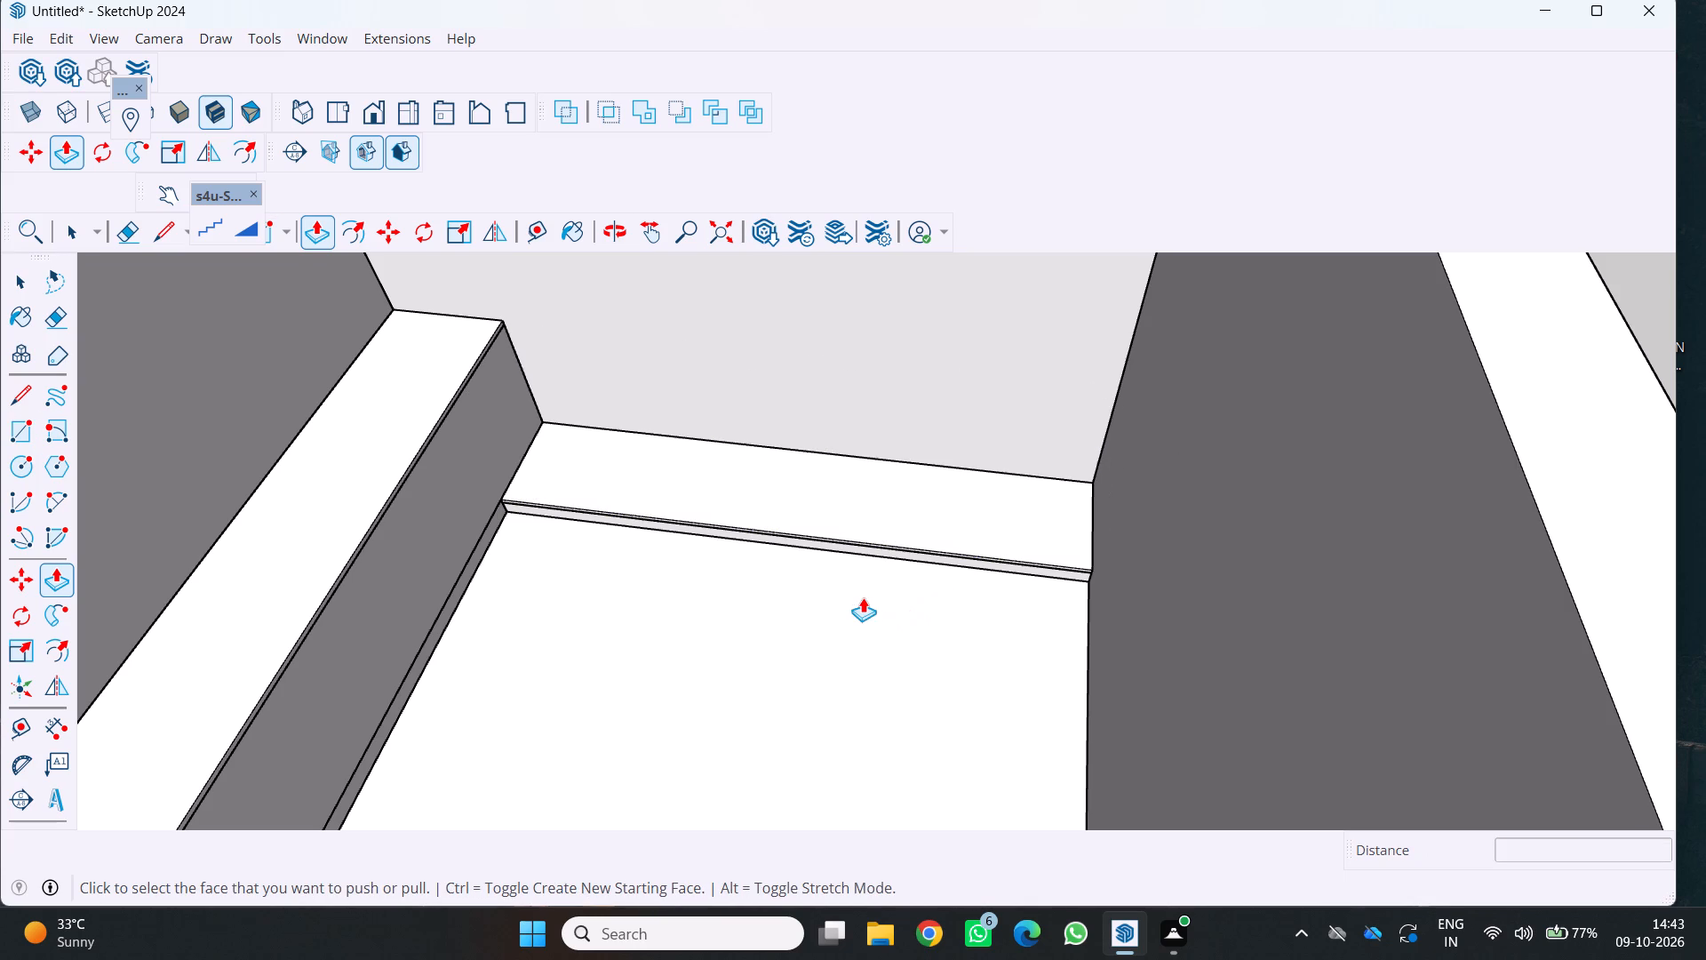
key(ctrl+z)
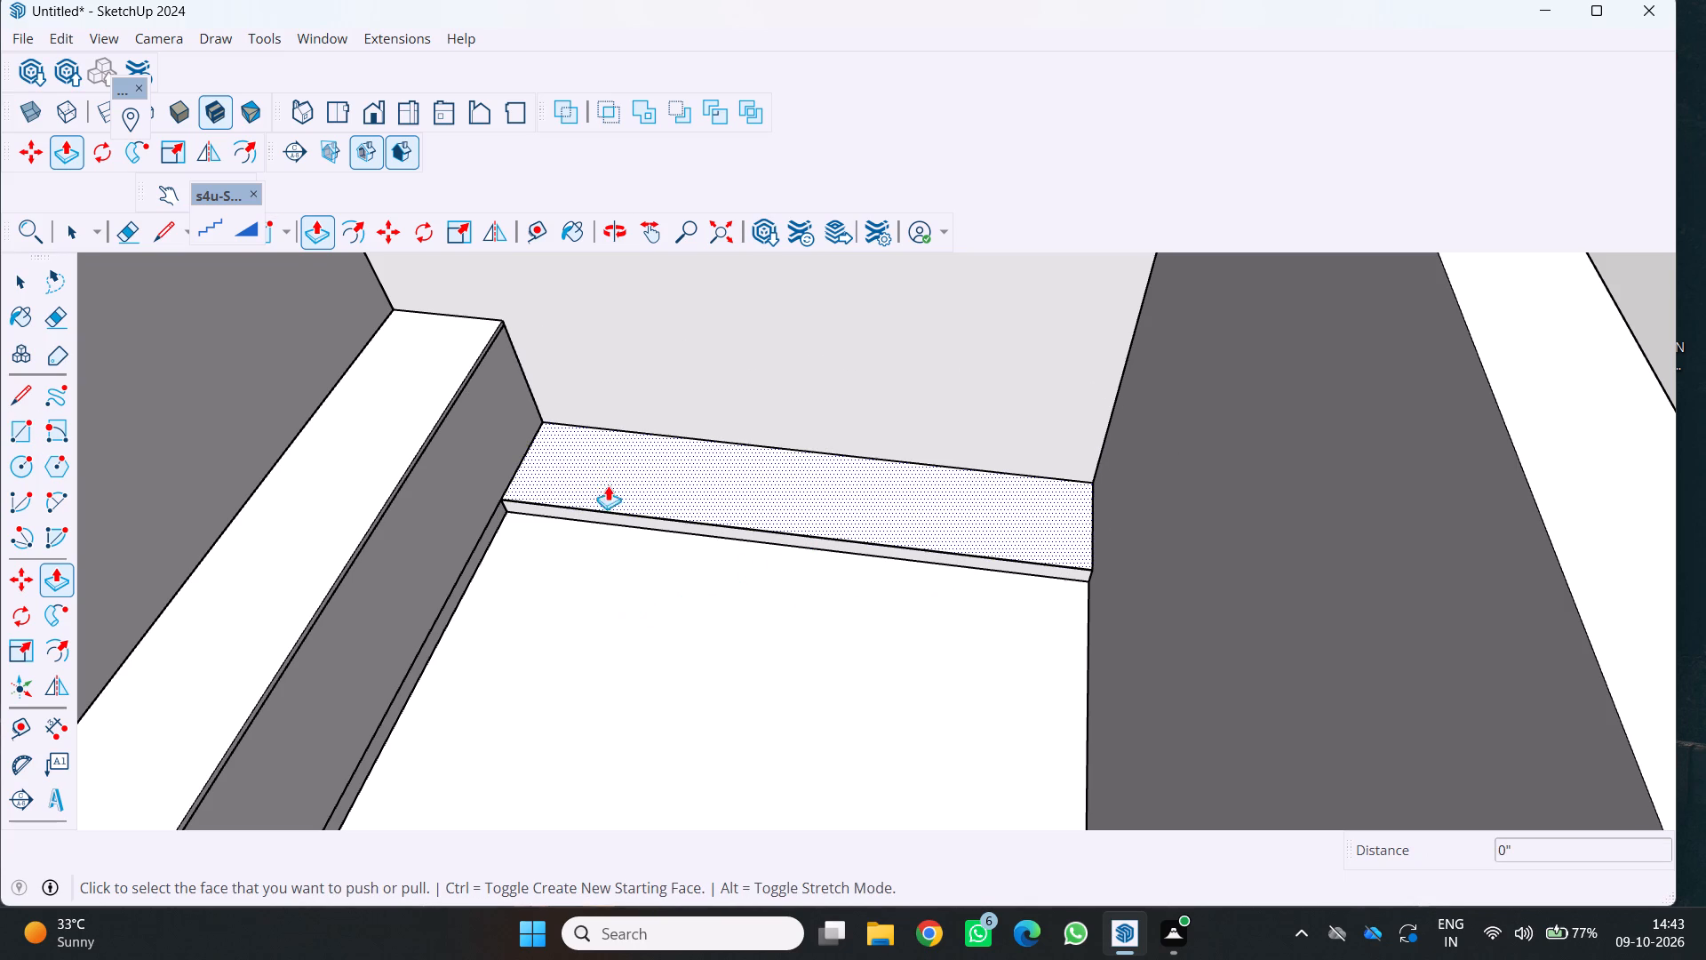
Extrude the rectangle on the second wall's plinth 2'4" upward as the cabinet body.
click(609, 460)
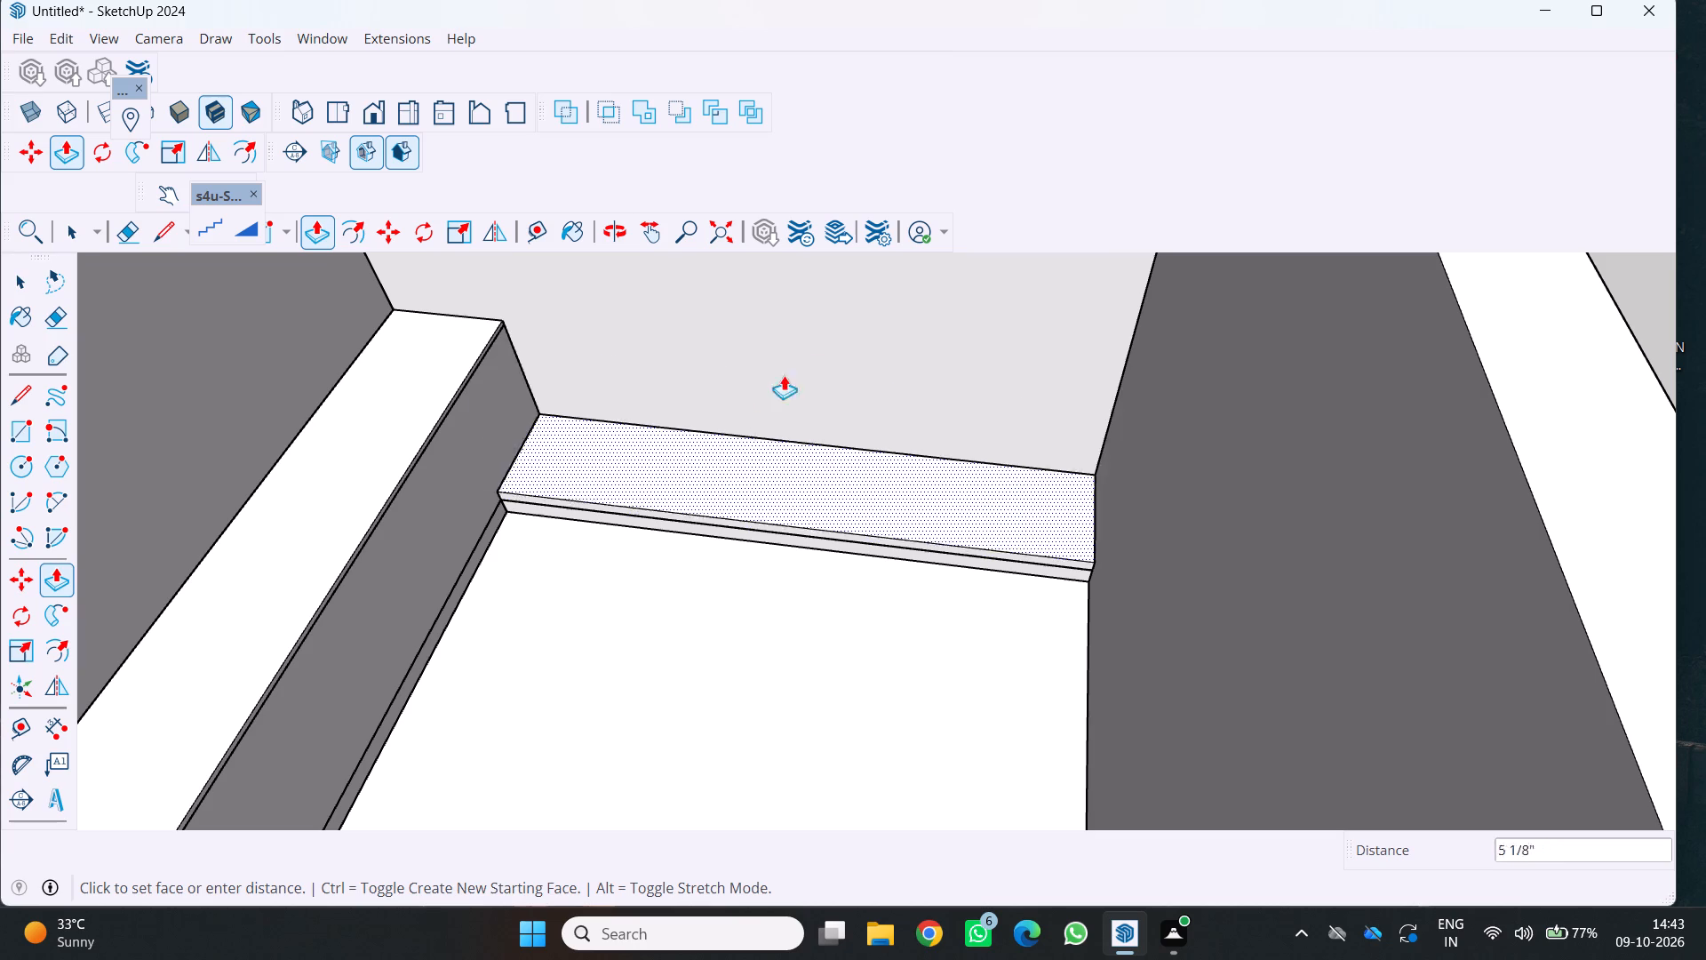
key(2)
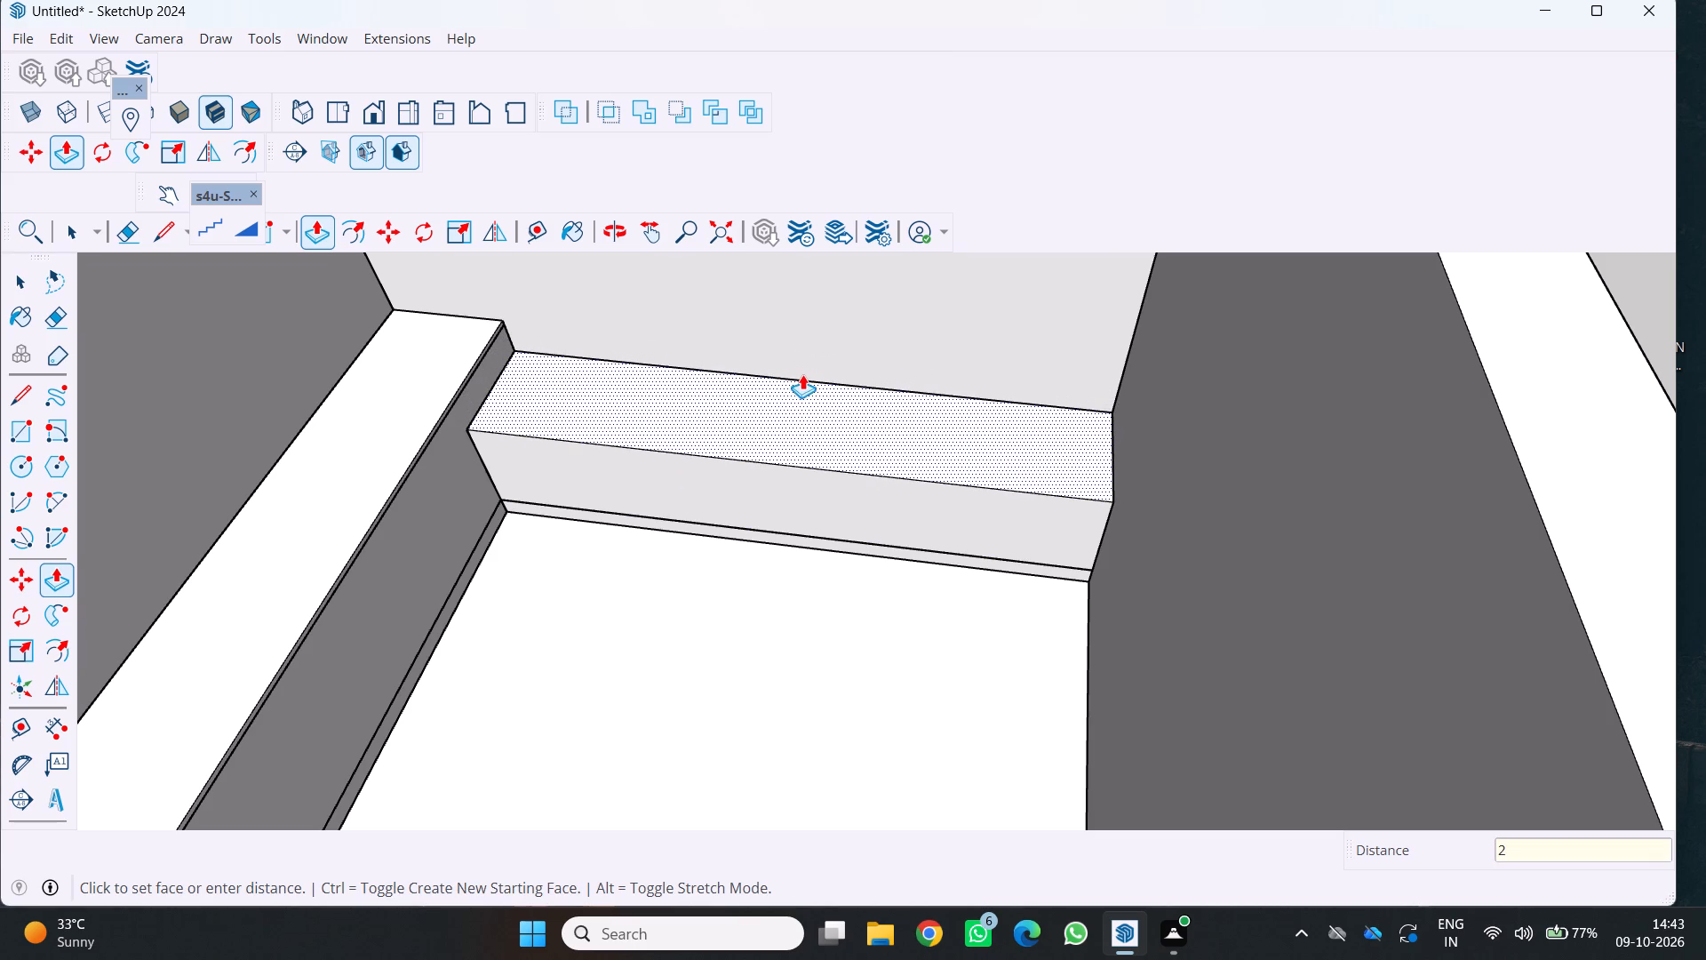
key(apostrophe)
key(4)
key(Return)
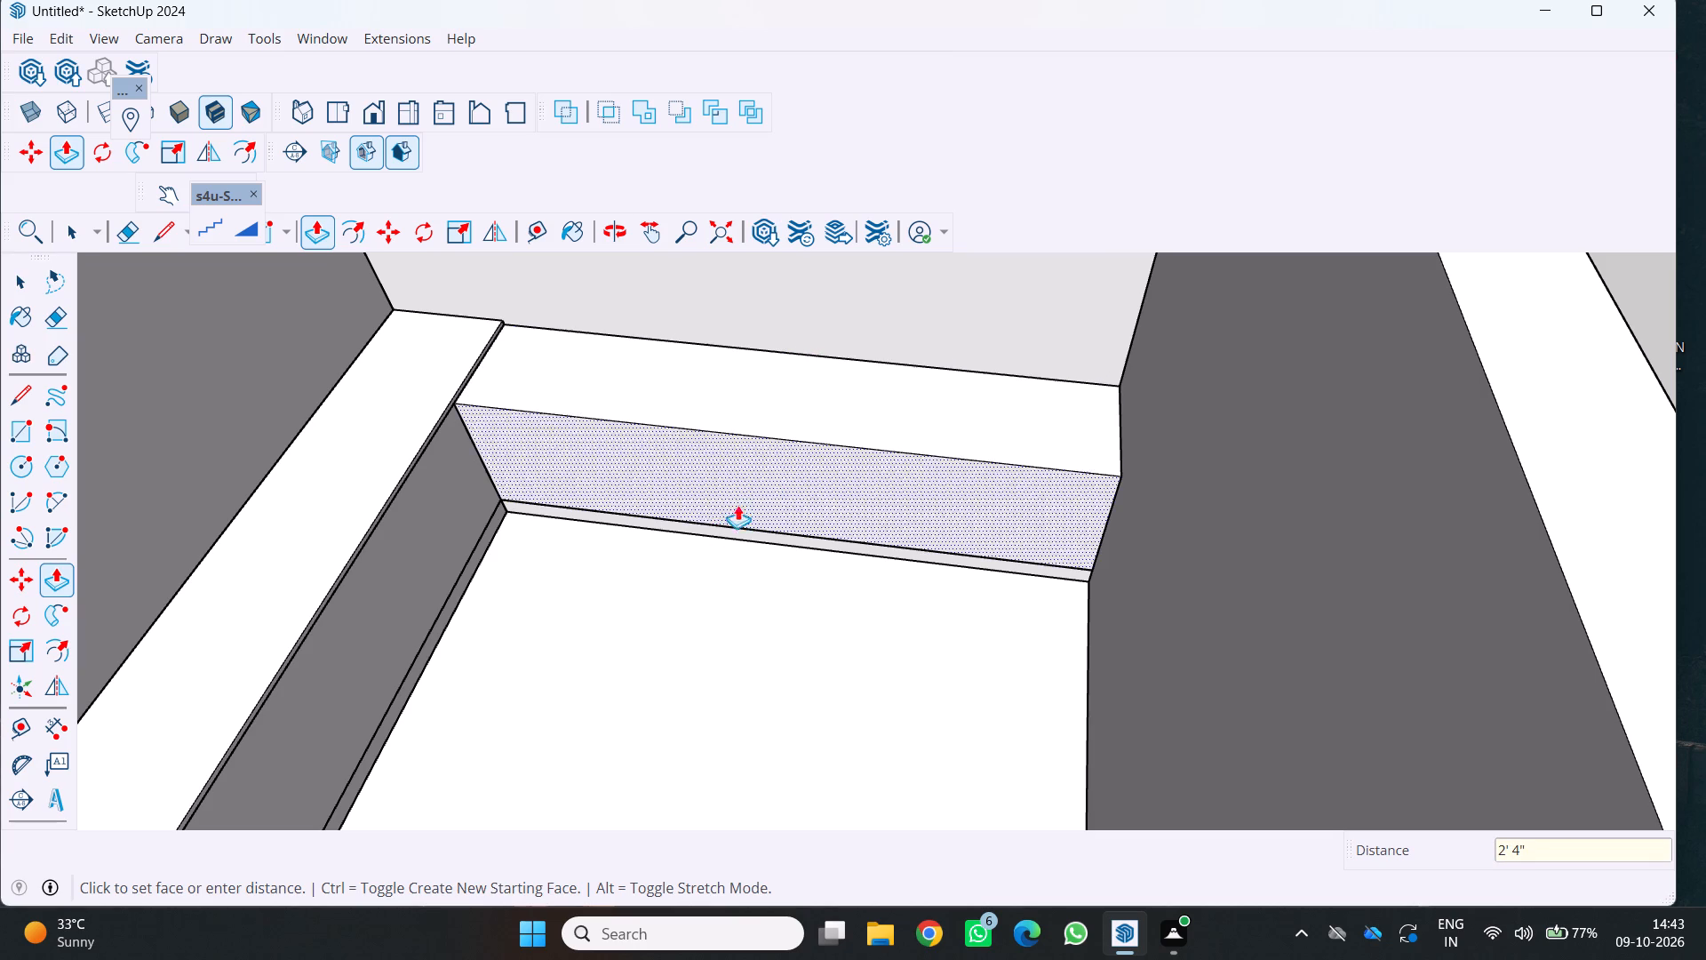
Select all connected faces and edges of the second wall's 2'4" cabinet body and make them a group.
key(space)
triple_click(754, 401)
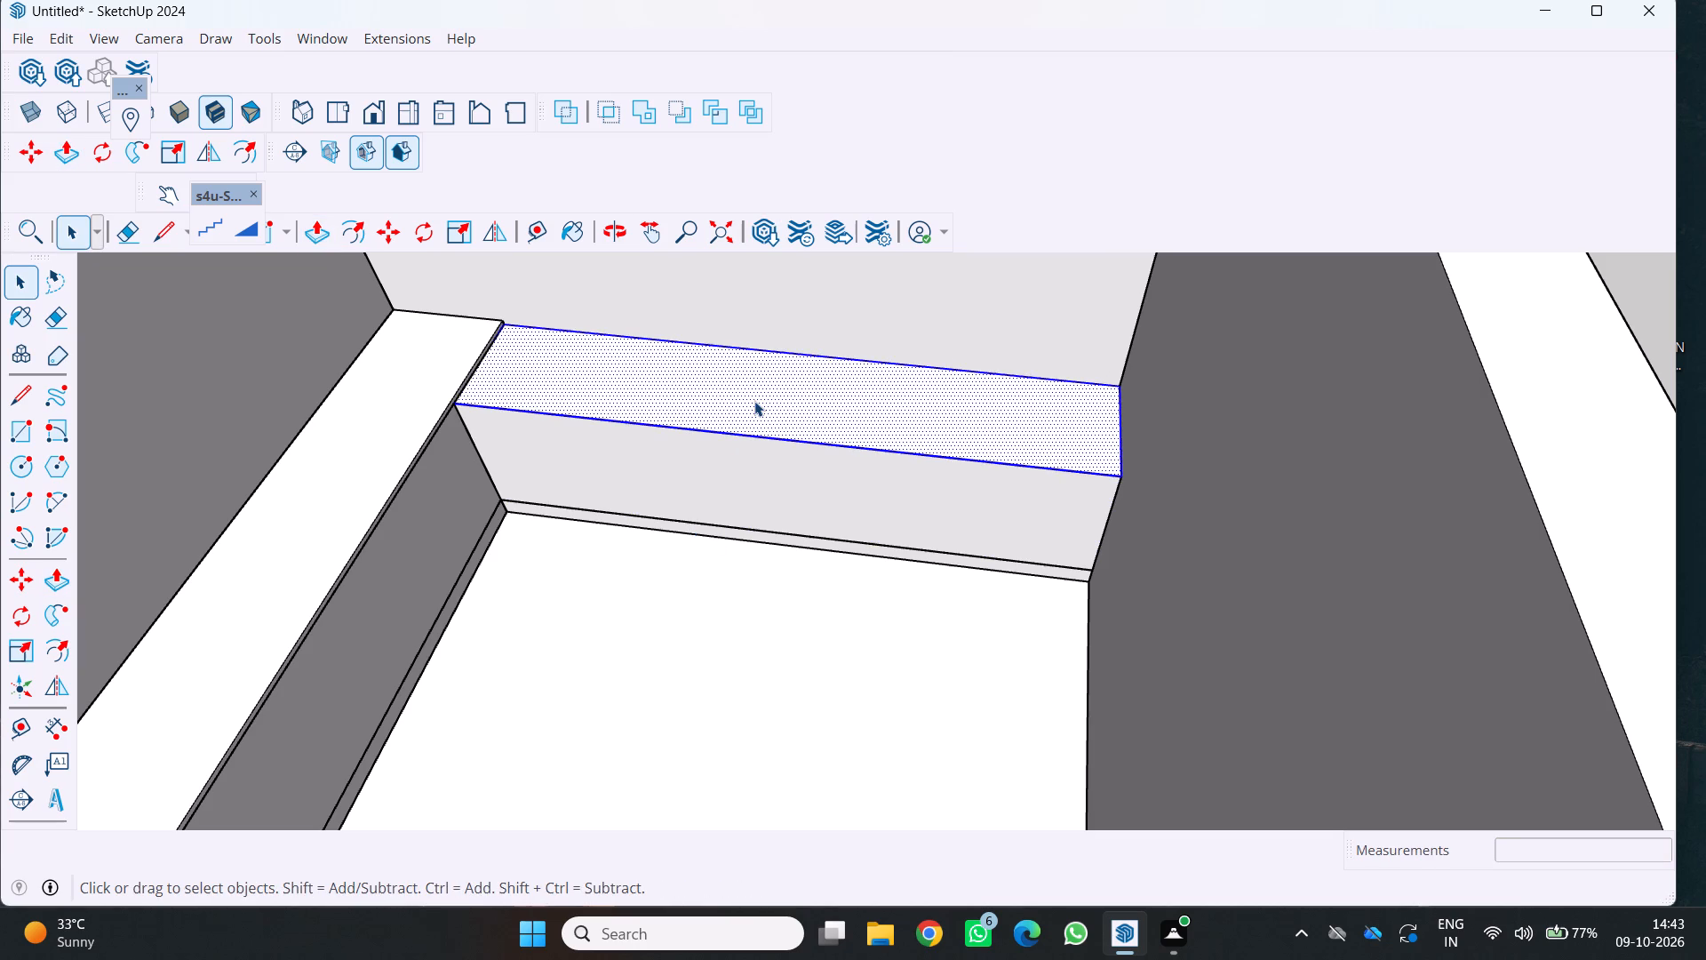
click(754, 401)
right_click(754, 401)
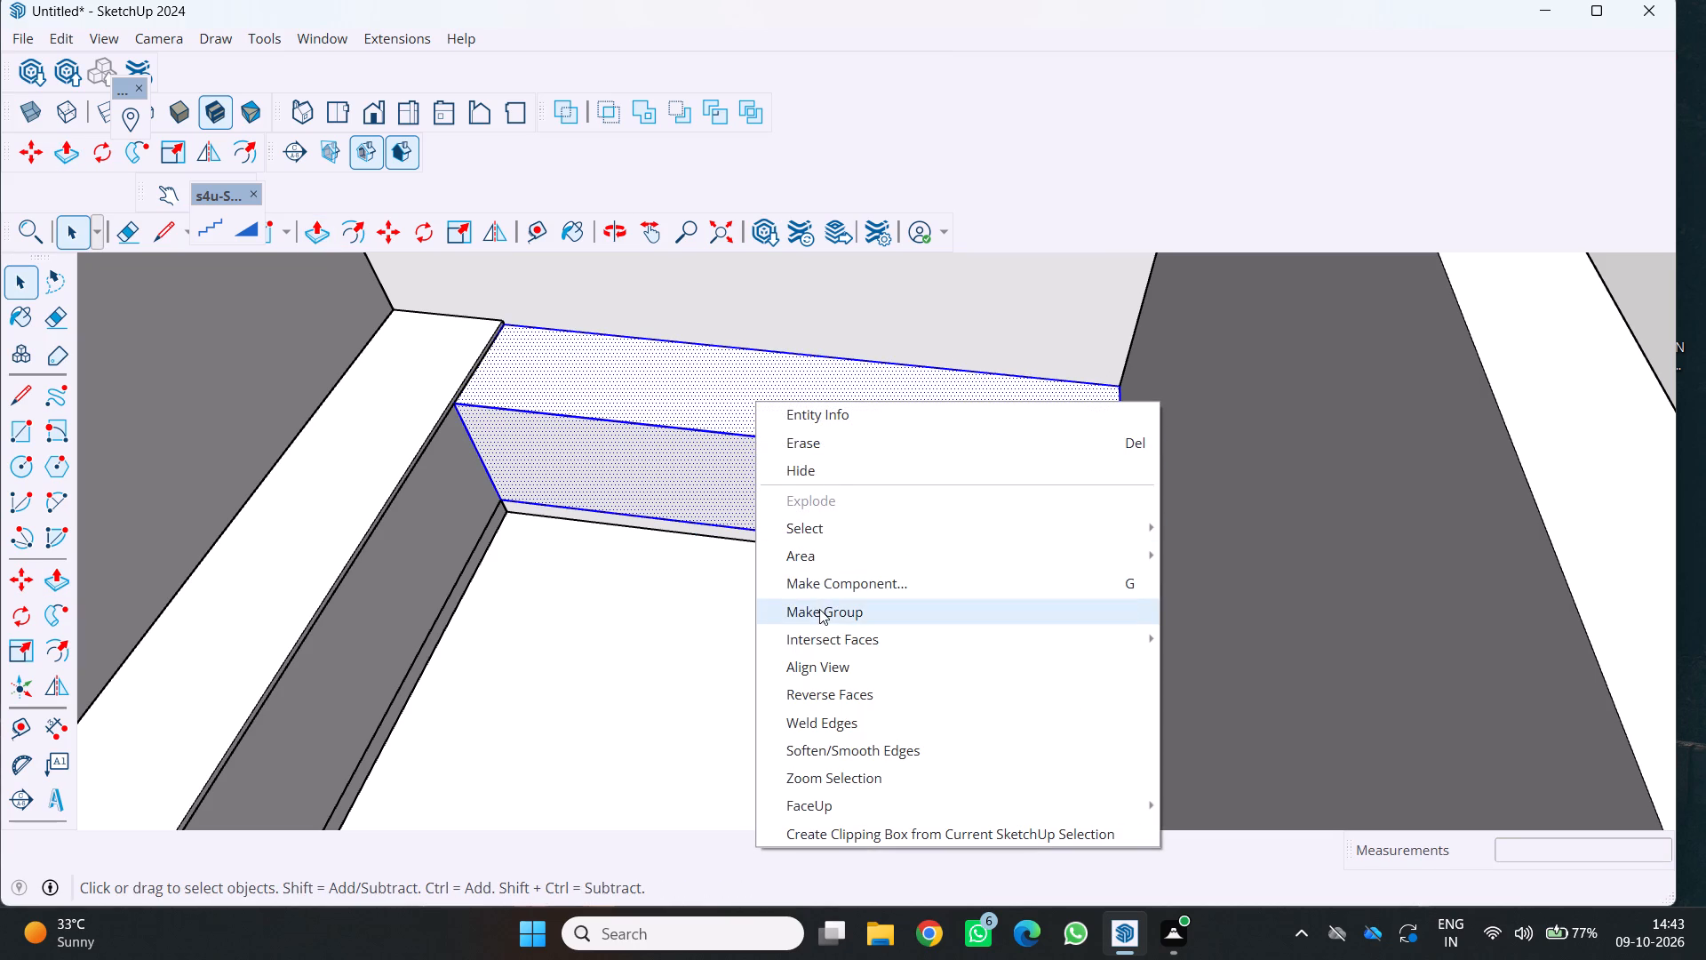
click(819, 609)
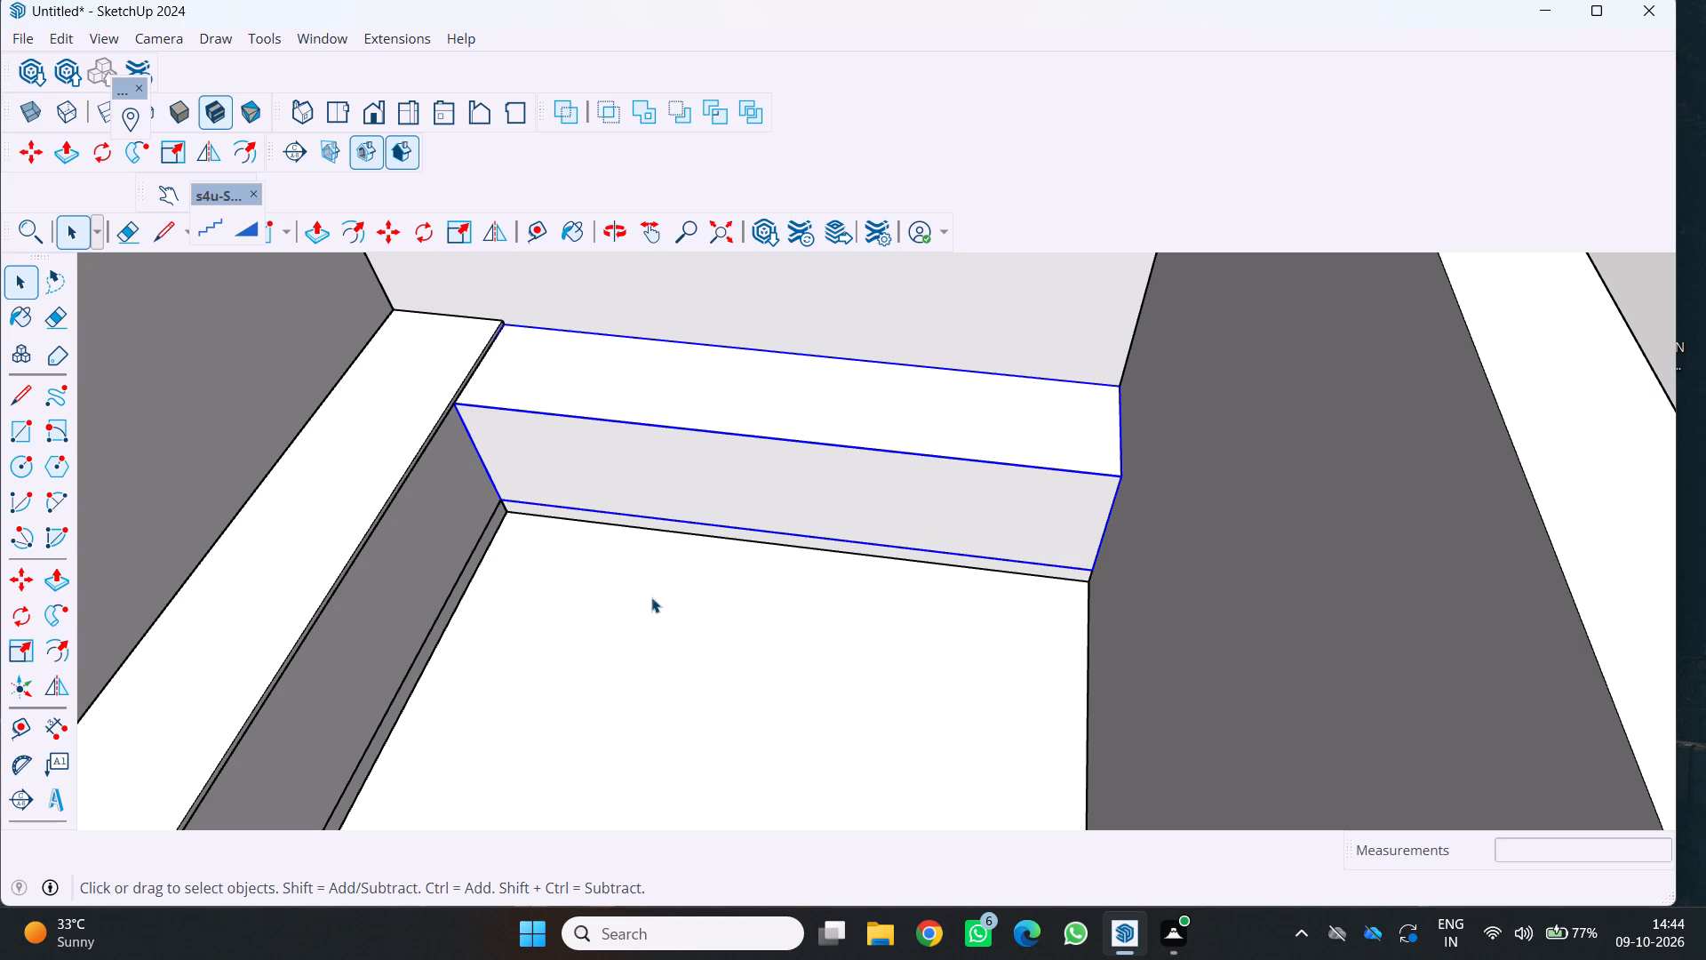
Draw a 10'6" by 2' rectangle over the second cabinet body's top and extrude it 1" upward as the countertop.
key(r)
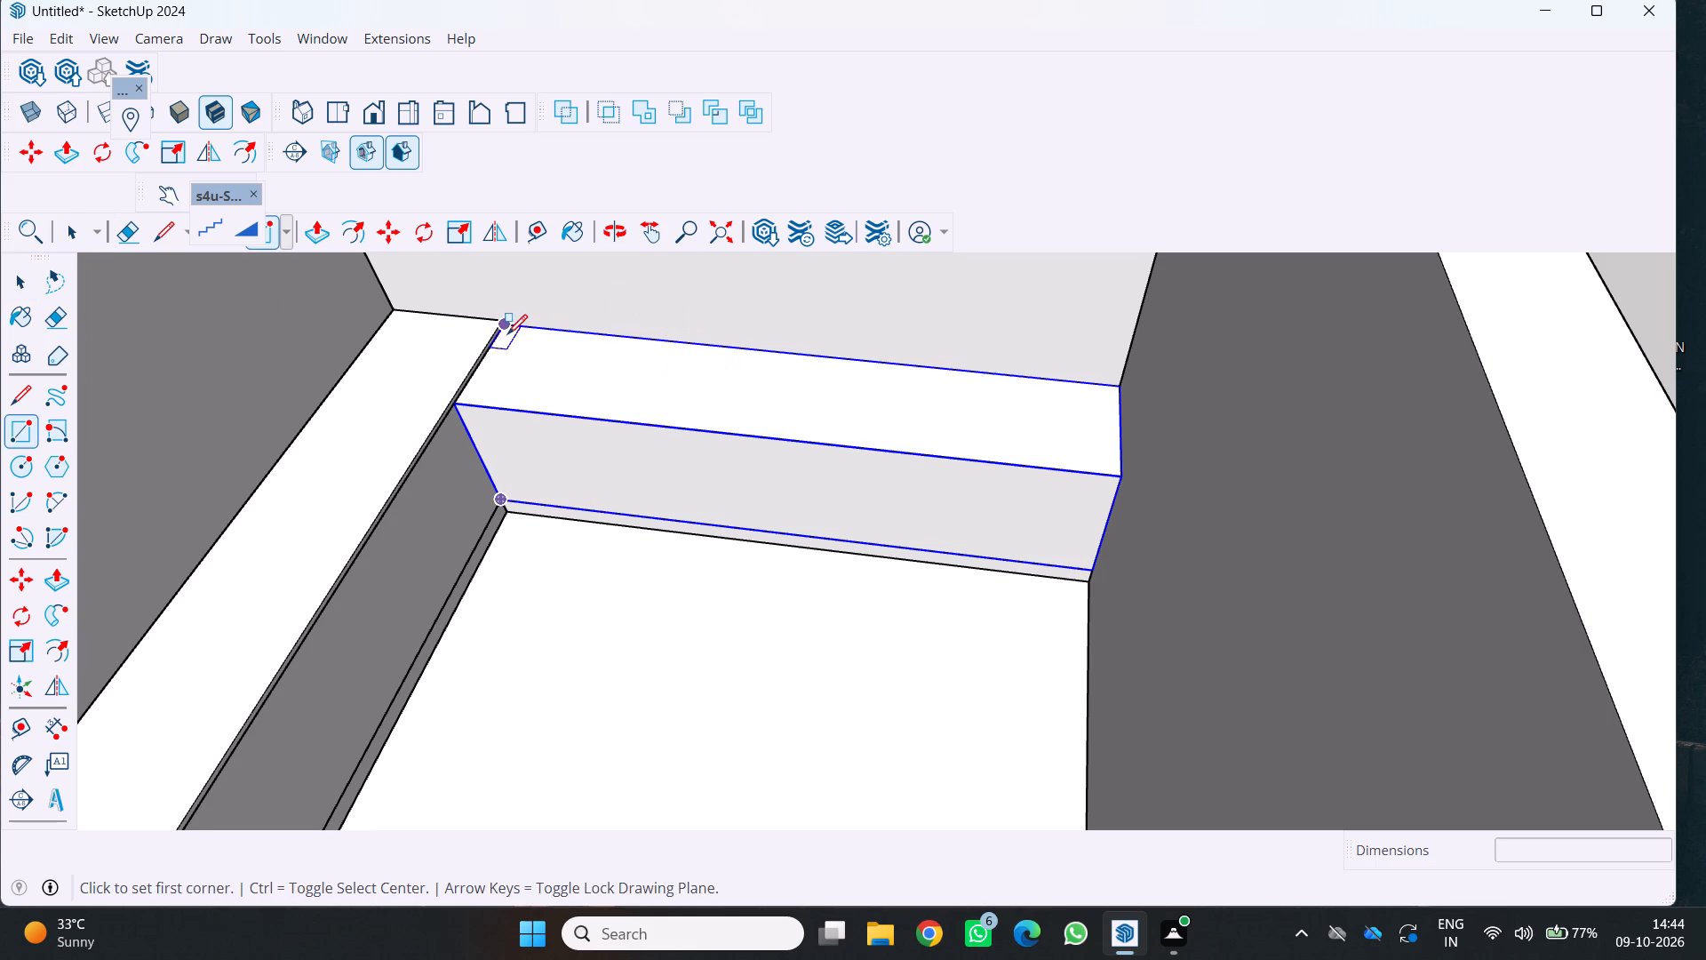
scroll(528, 365, up, 11)
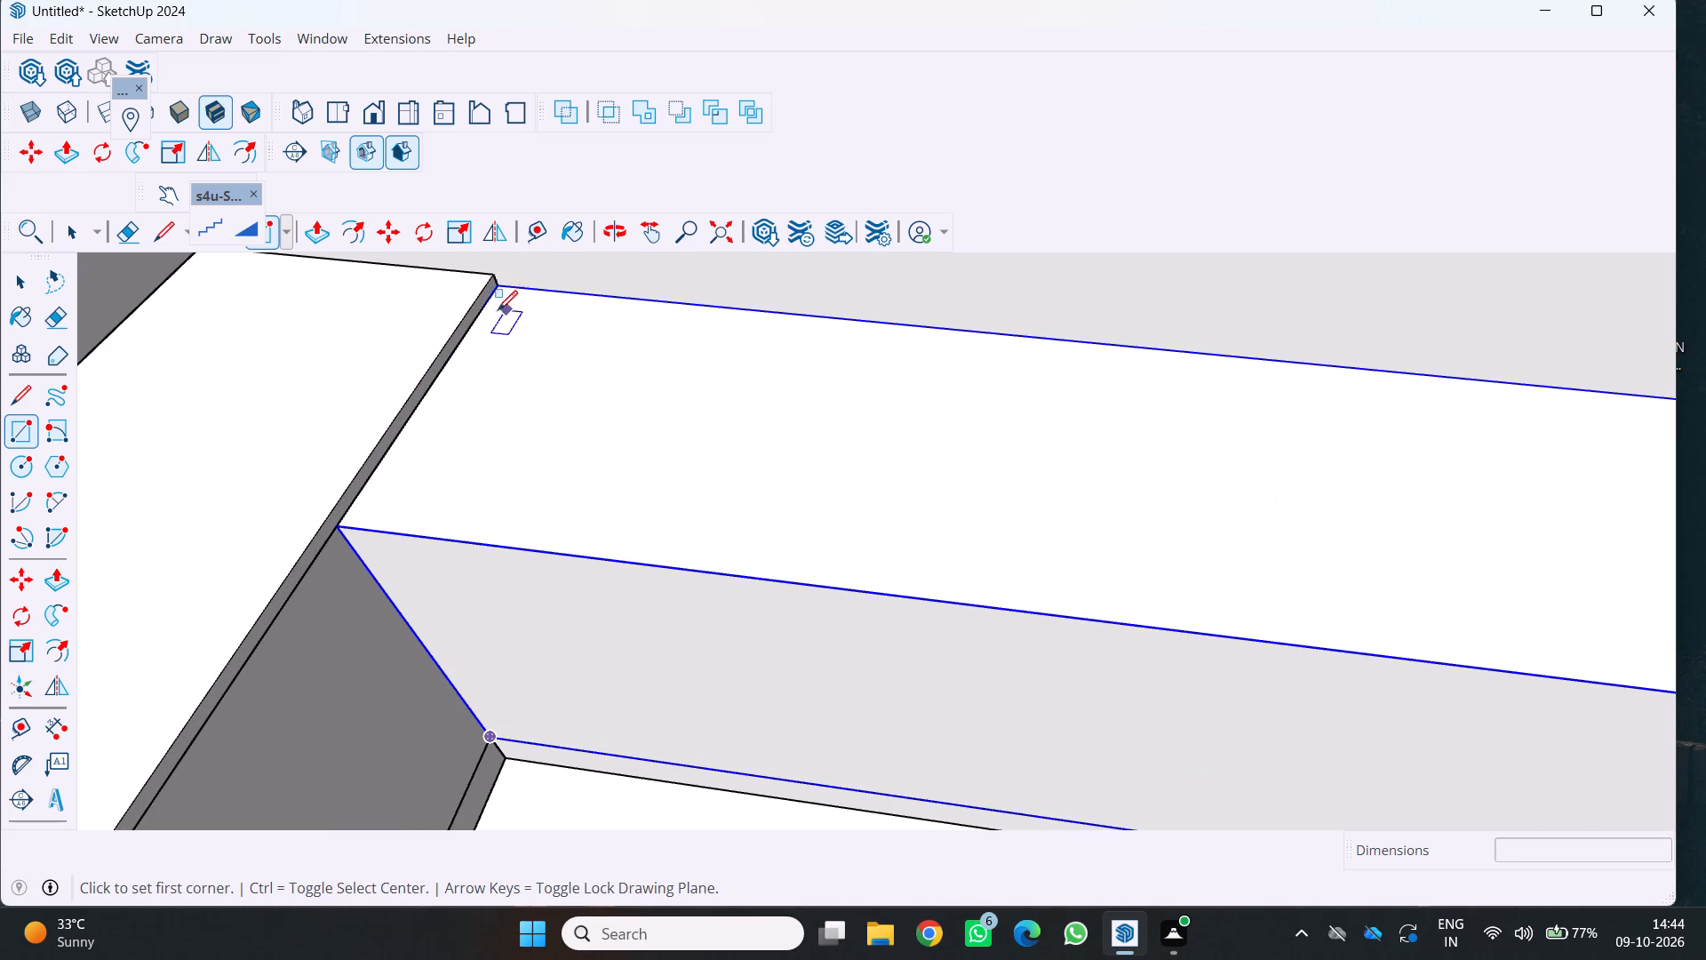
drag(505, 288, 507, 306)
scroll(697, 495, down, 11)
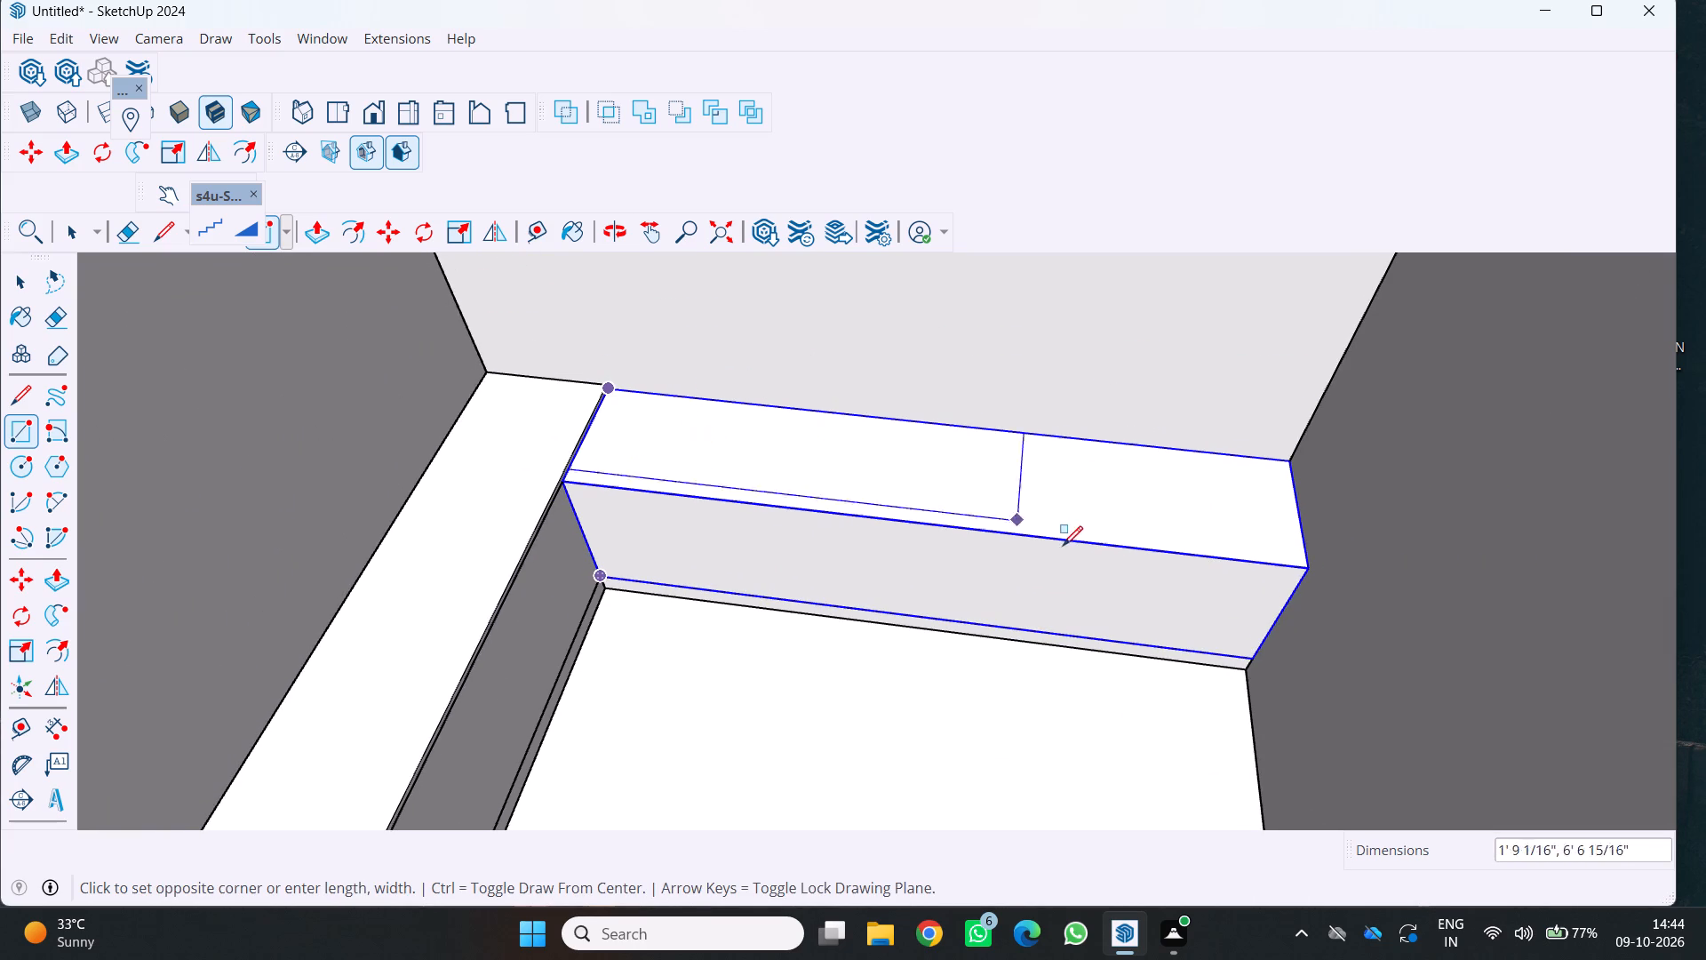
scroll(1256, 550, up, 2)
click(1320, 578)
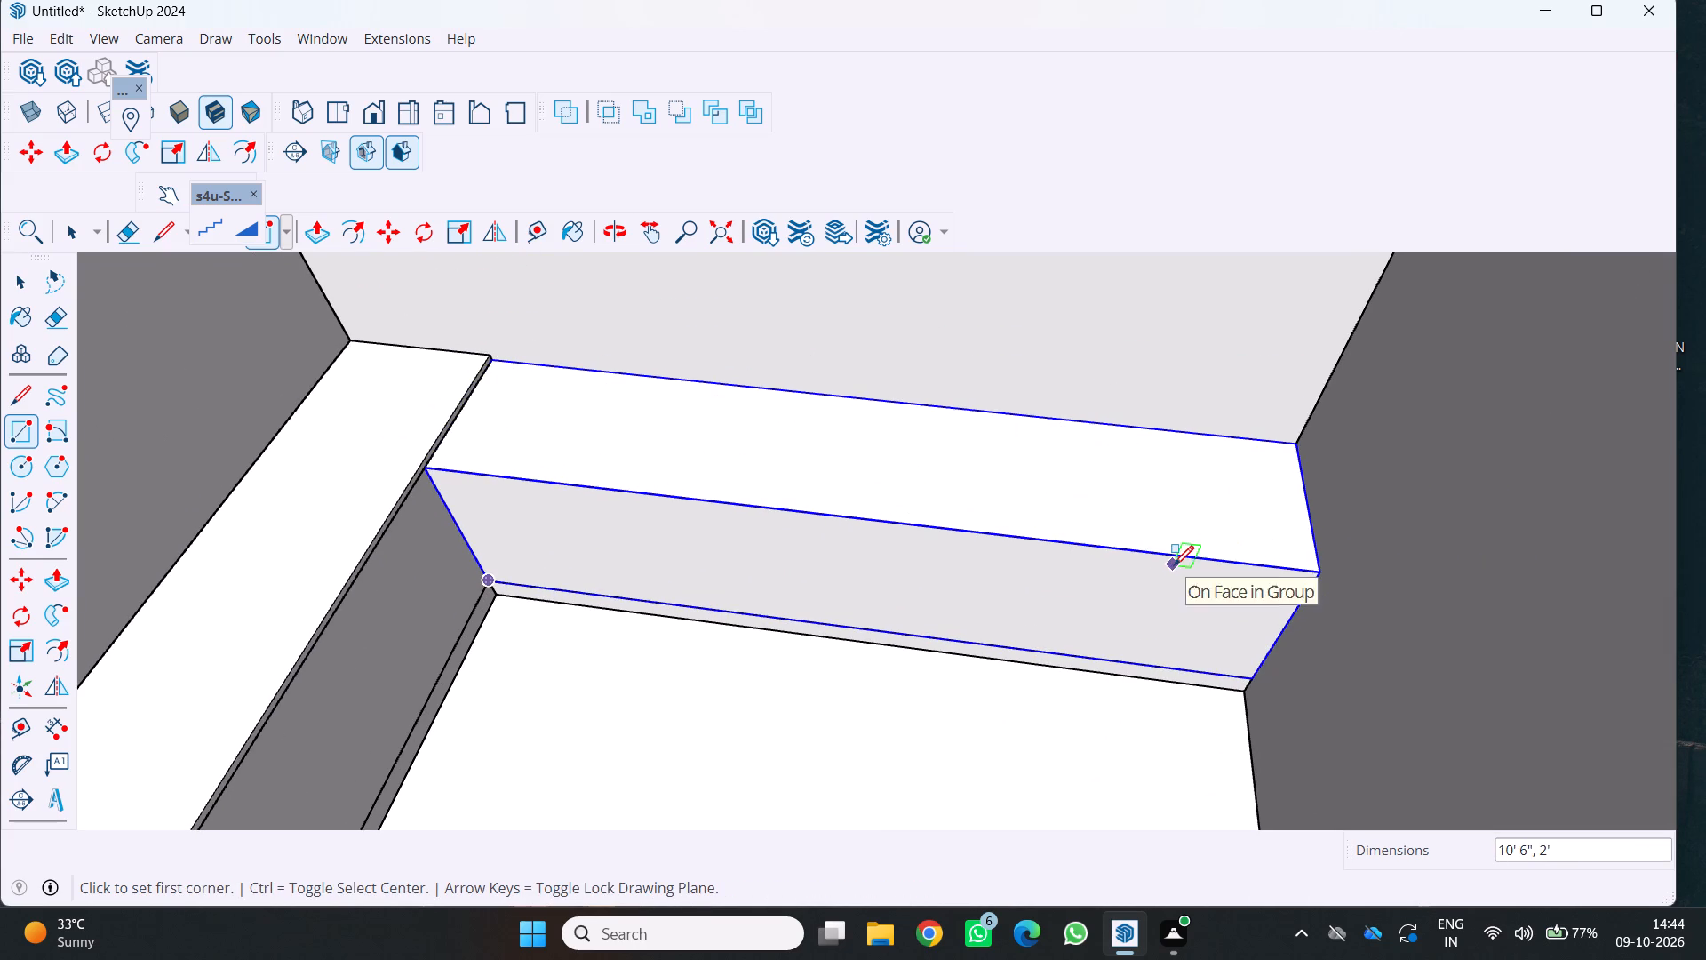
key(p)
click(1152, 492)
key(1)
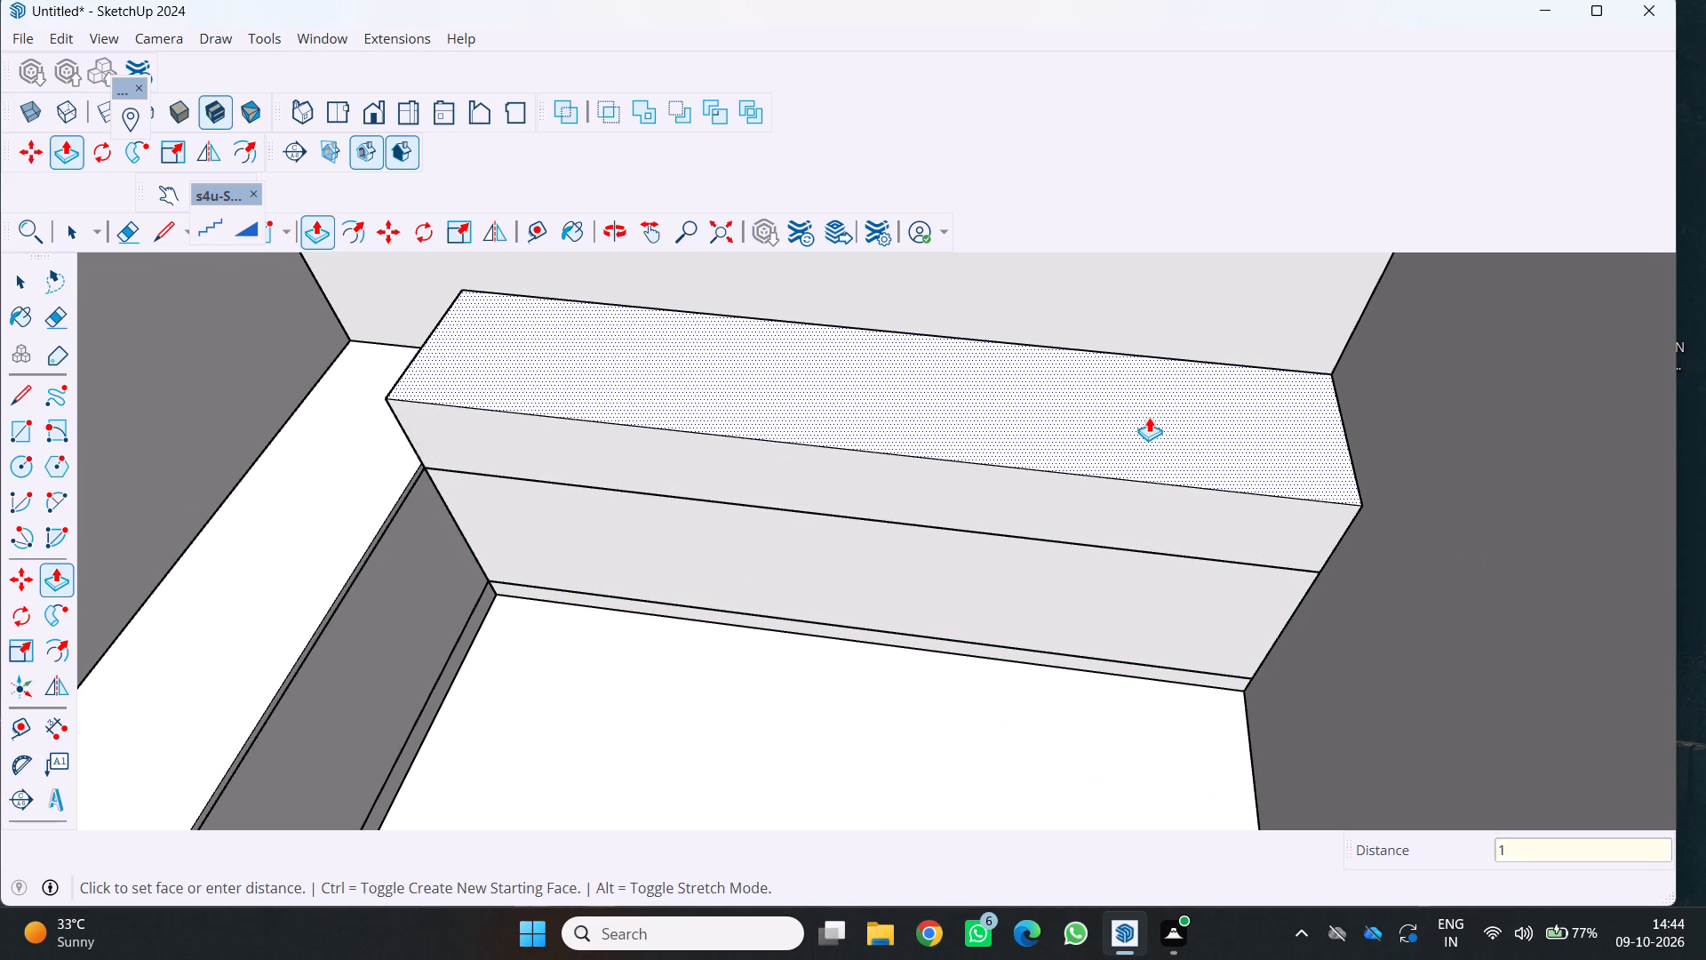
key(Return)
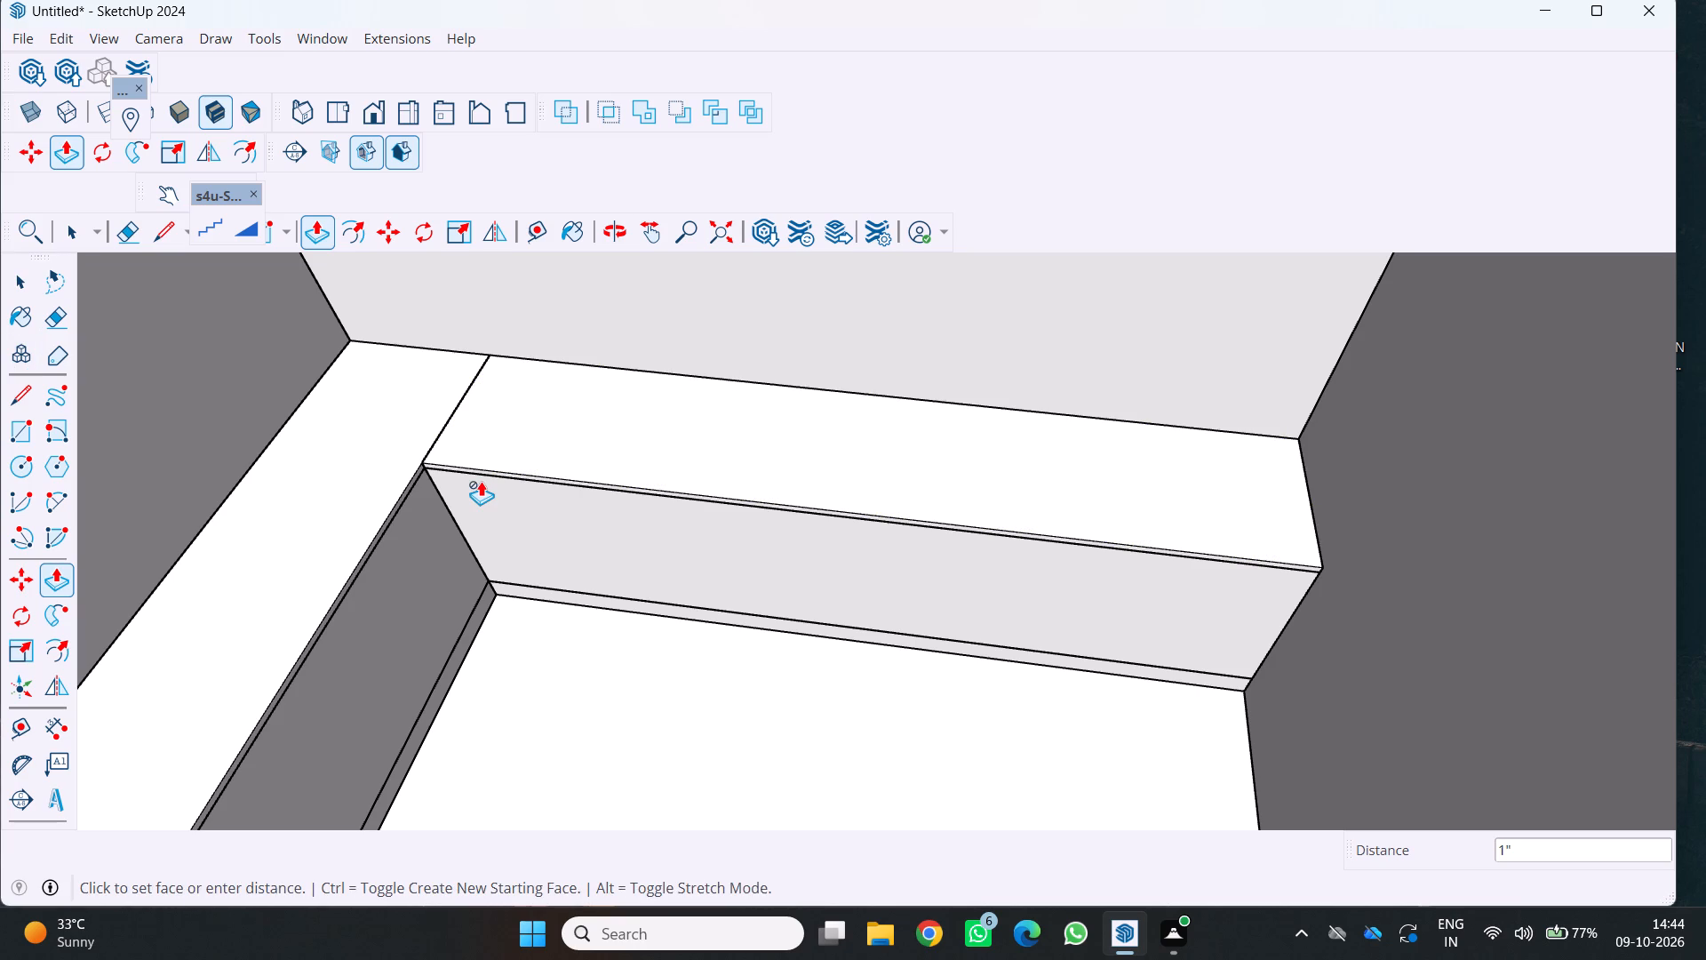
Select all connected faces and edges of the second wall's 1" countertop slab and make them a group.
key(space)
double_click(1116, 483)
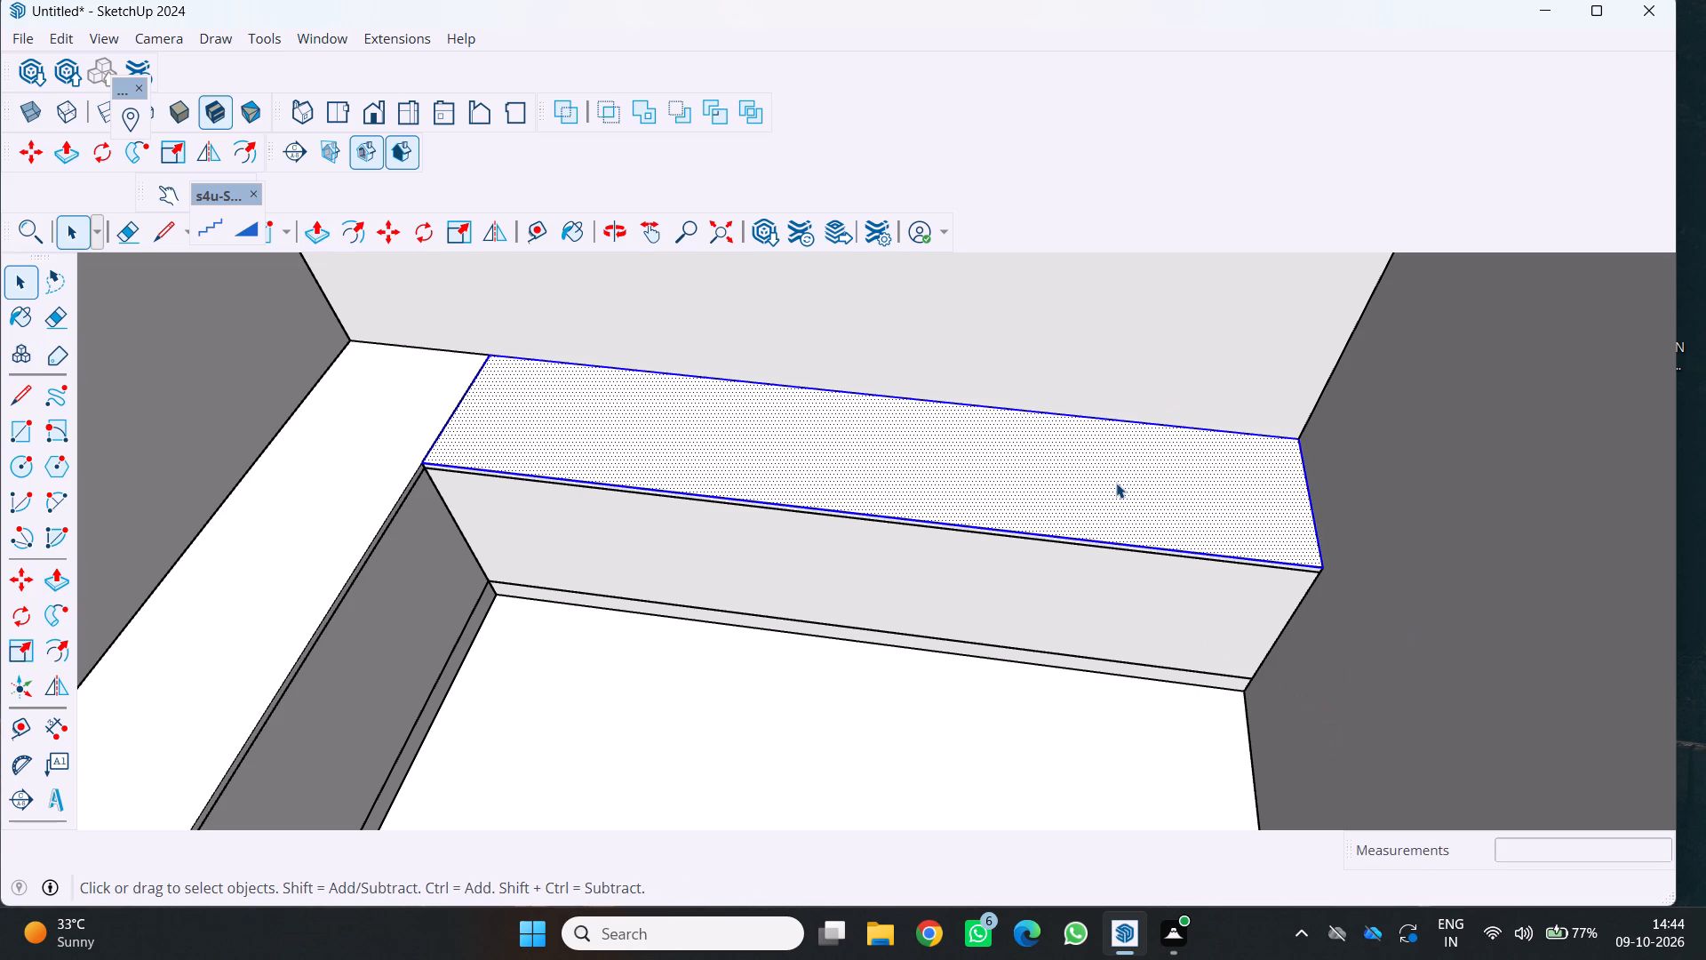
double_click(1116, 483)
right_click(1116, 483)
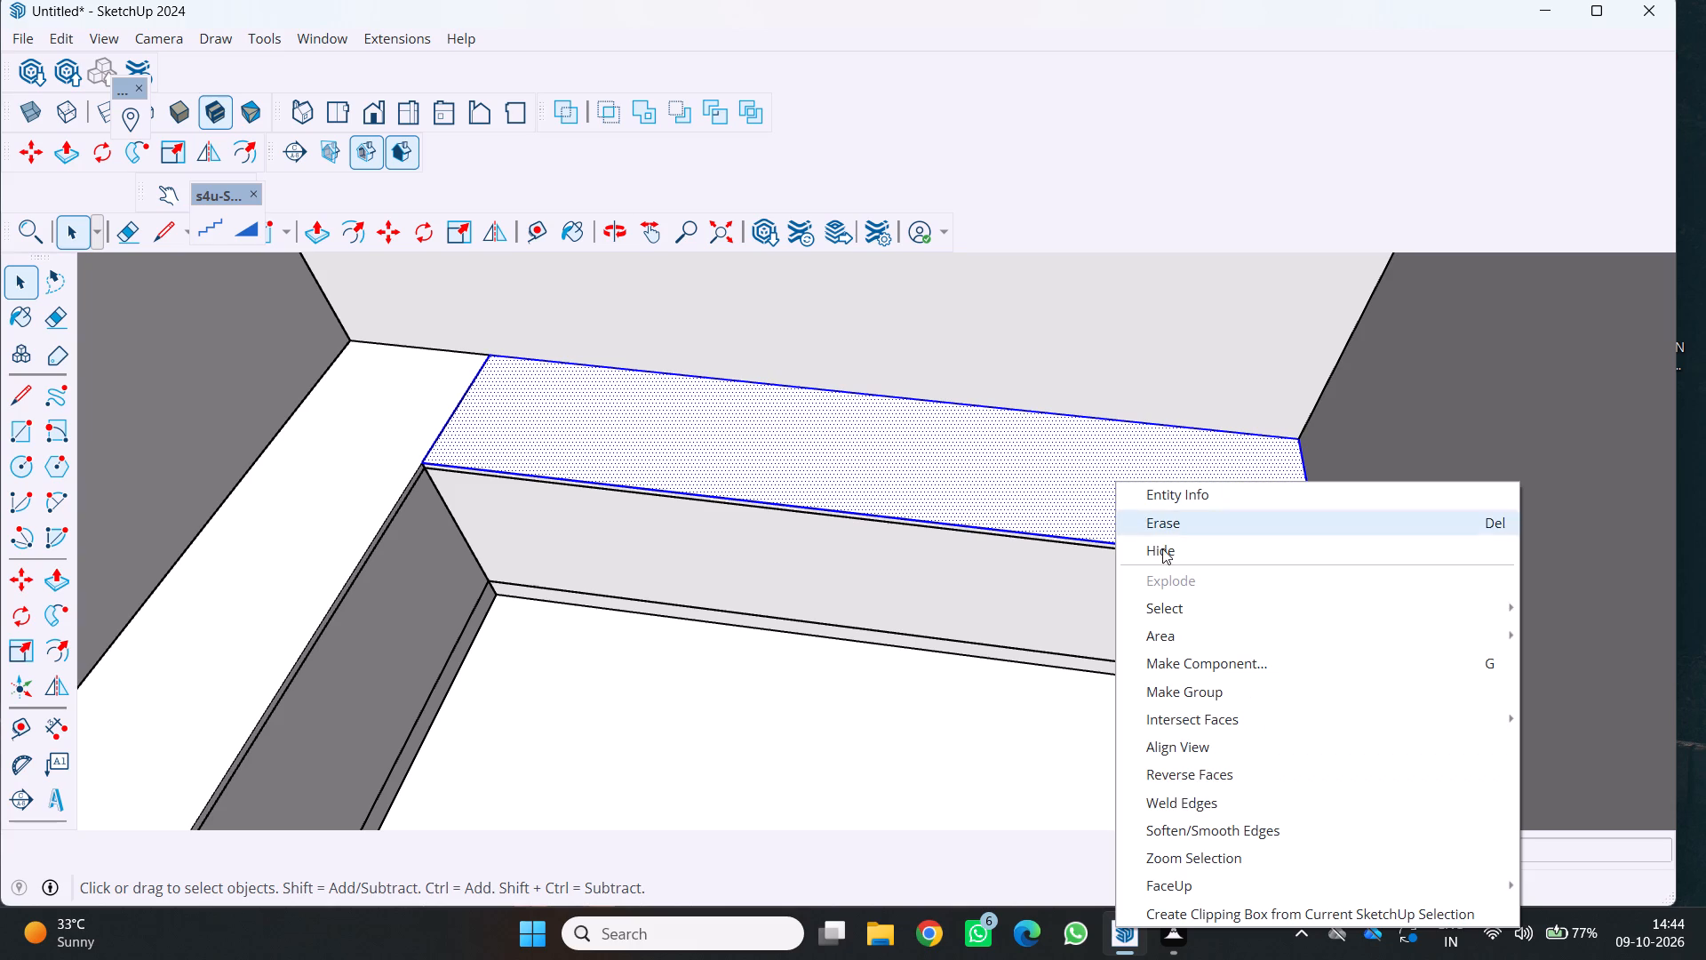
click(1205, 702)
Examine both cabinet runs, their shared corner and the free floor along the third wall from several angles.
scroll(1052, 639, down, 2)
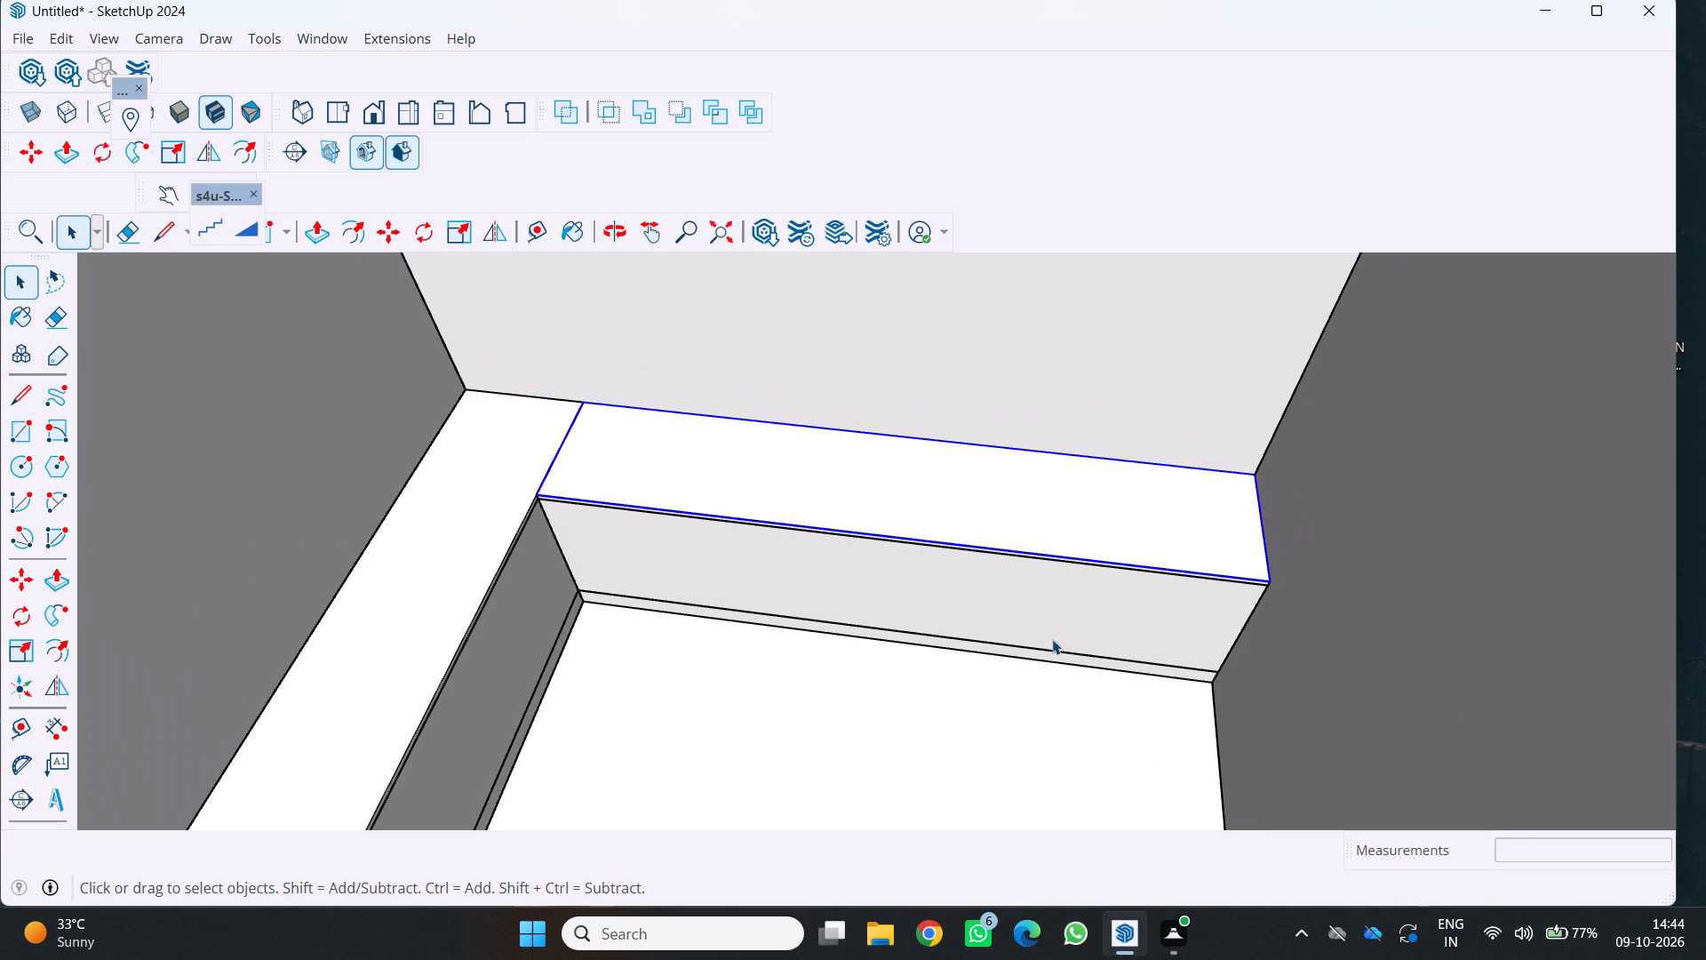
key(space)
click(1014, 668)
scroll(1028, 684, down, 5)
middle_click(1039, 670)
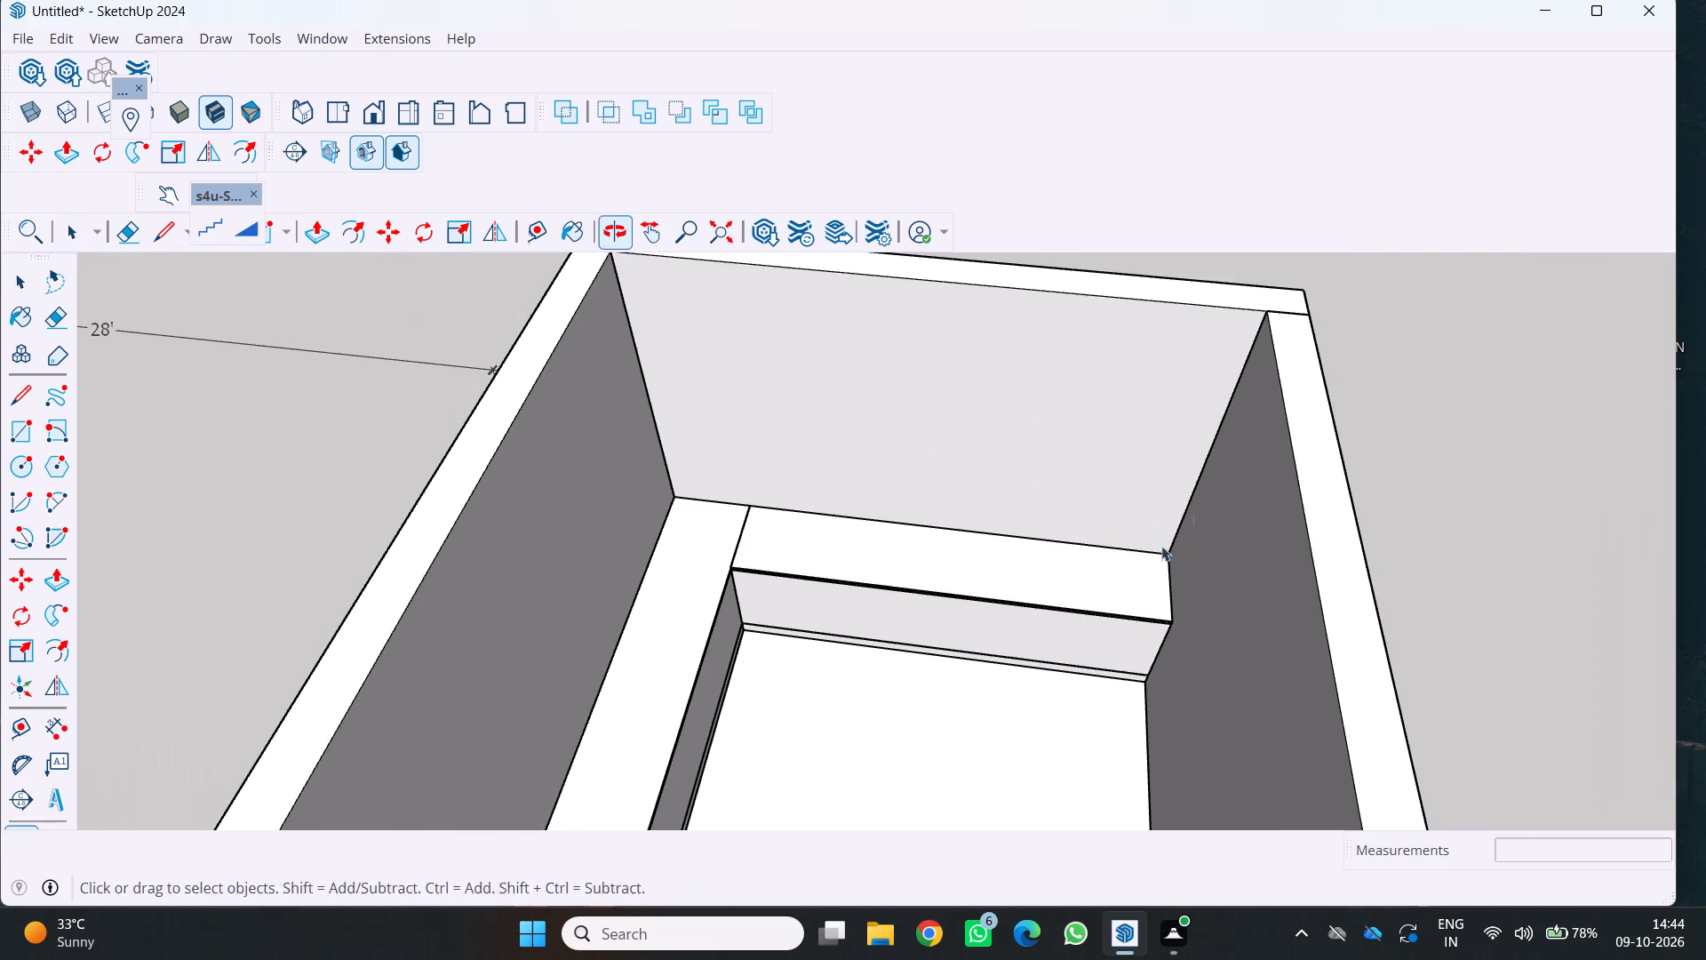
middle_drag(1239, 461, 1340, 356)
middle_click(1340, 356)
scroll(1339, 369, down, 3)
middle_click(1084, 593)
scroll(1084, 593, up, 1)
middle_drag(1079, 589, 1067, 581)
middle_click(1067, 581)
scroll(1111, 641, down, 4)
middle_drag(1150, 648, 1162, 653)
middle_drag(1168, 652, 1227, 632)
middle_drag(1231, 629, 1273, 609)
scroll(1252, 619, up, 1)
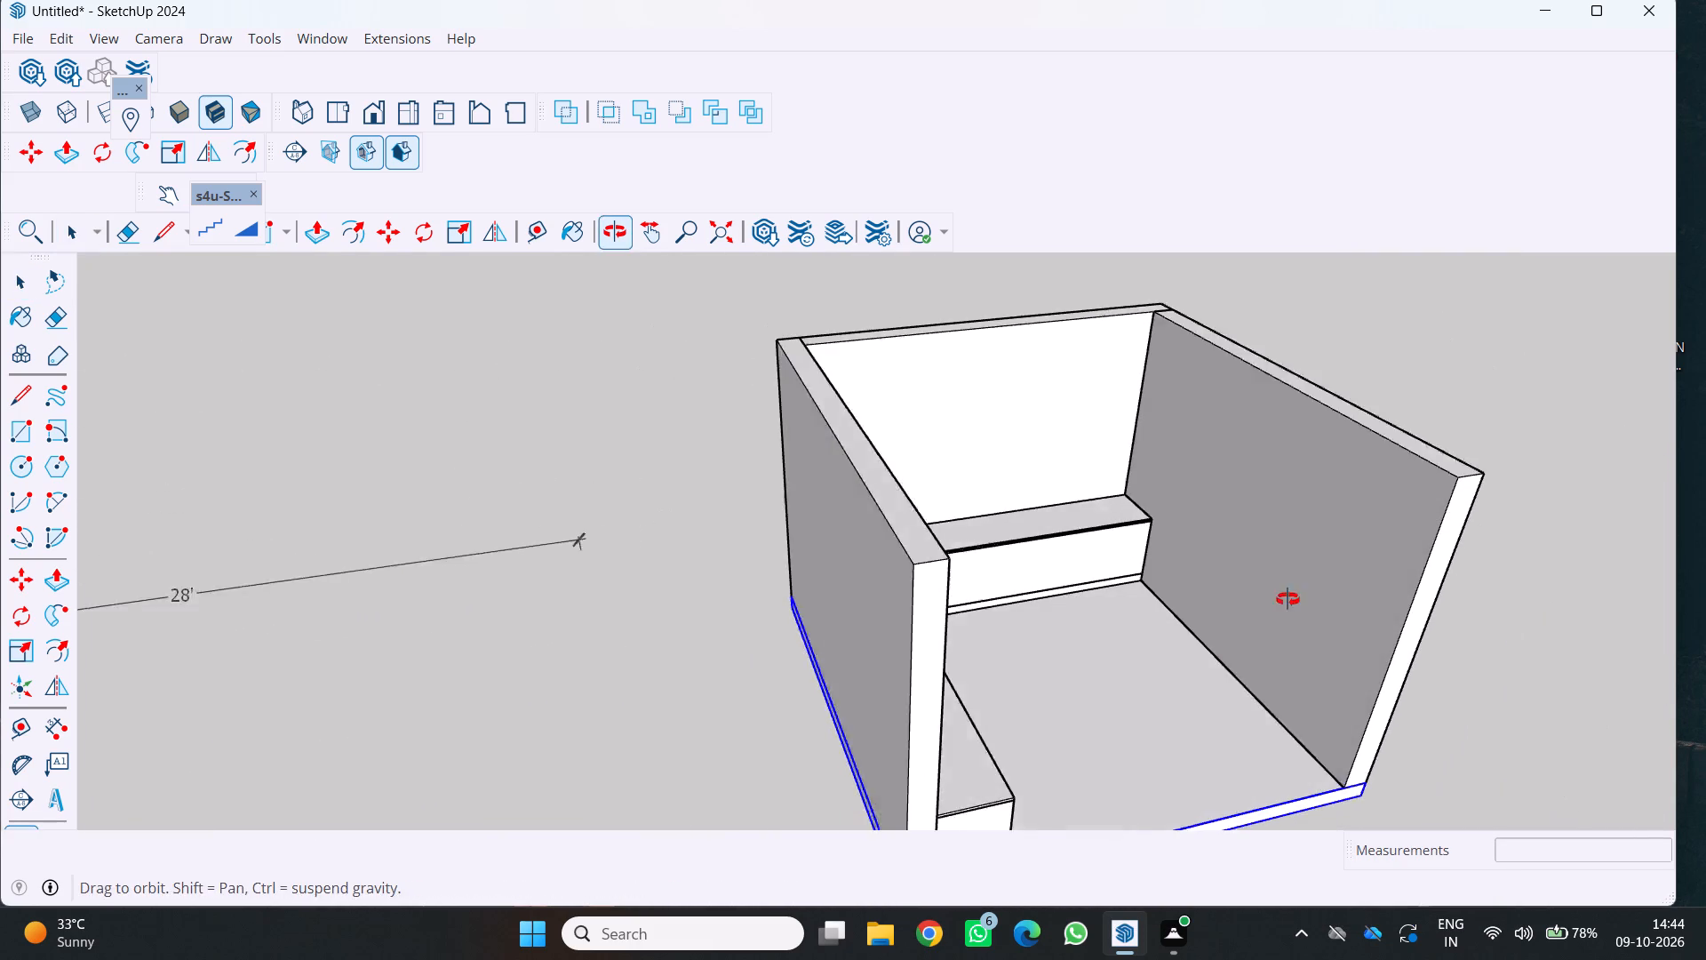
middle_click(1287, 599)
scroll(1052, 700, up, 6)
middle_drag(943, 741, 833, 620)
scroll(896, 598, down, 4)
scroll(901, 599, up, 1)
middle_drag(901, 599, 831, 604)
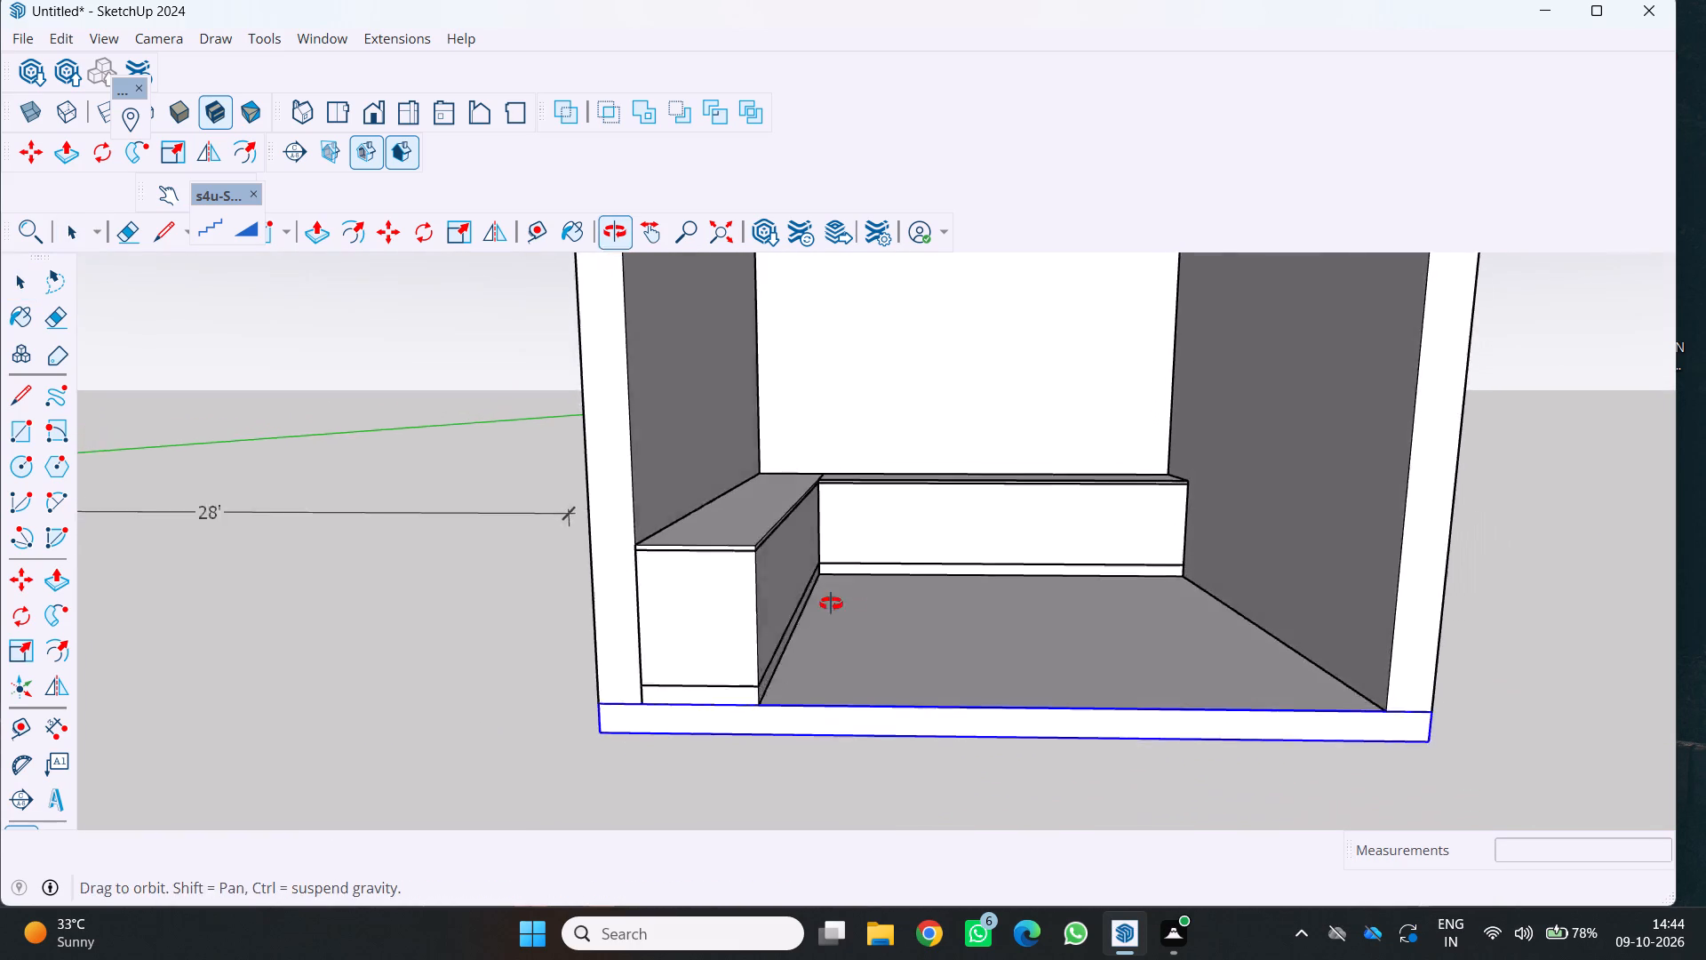
middle_drag(831, 604, 812, 612)
middle_click(801, 617)
scroll(907, 582, up, 3)
middle_drag(1085, 612, 1184, 622)
scroll(1313, 531, down, 4)
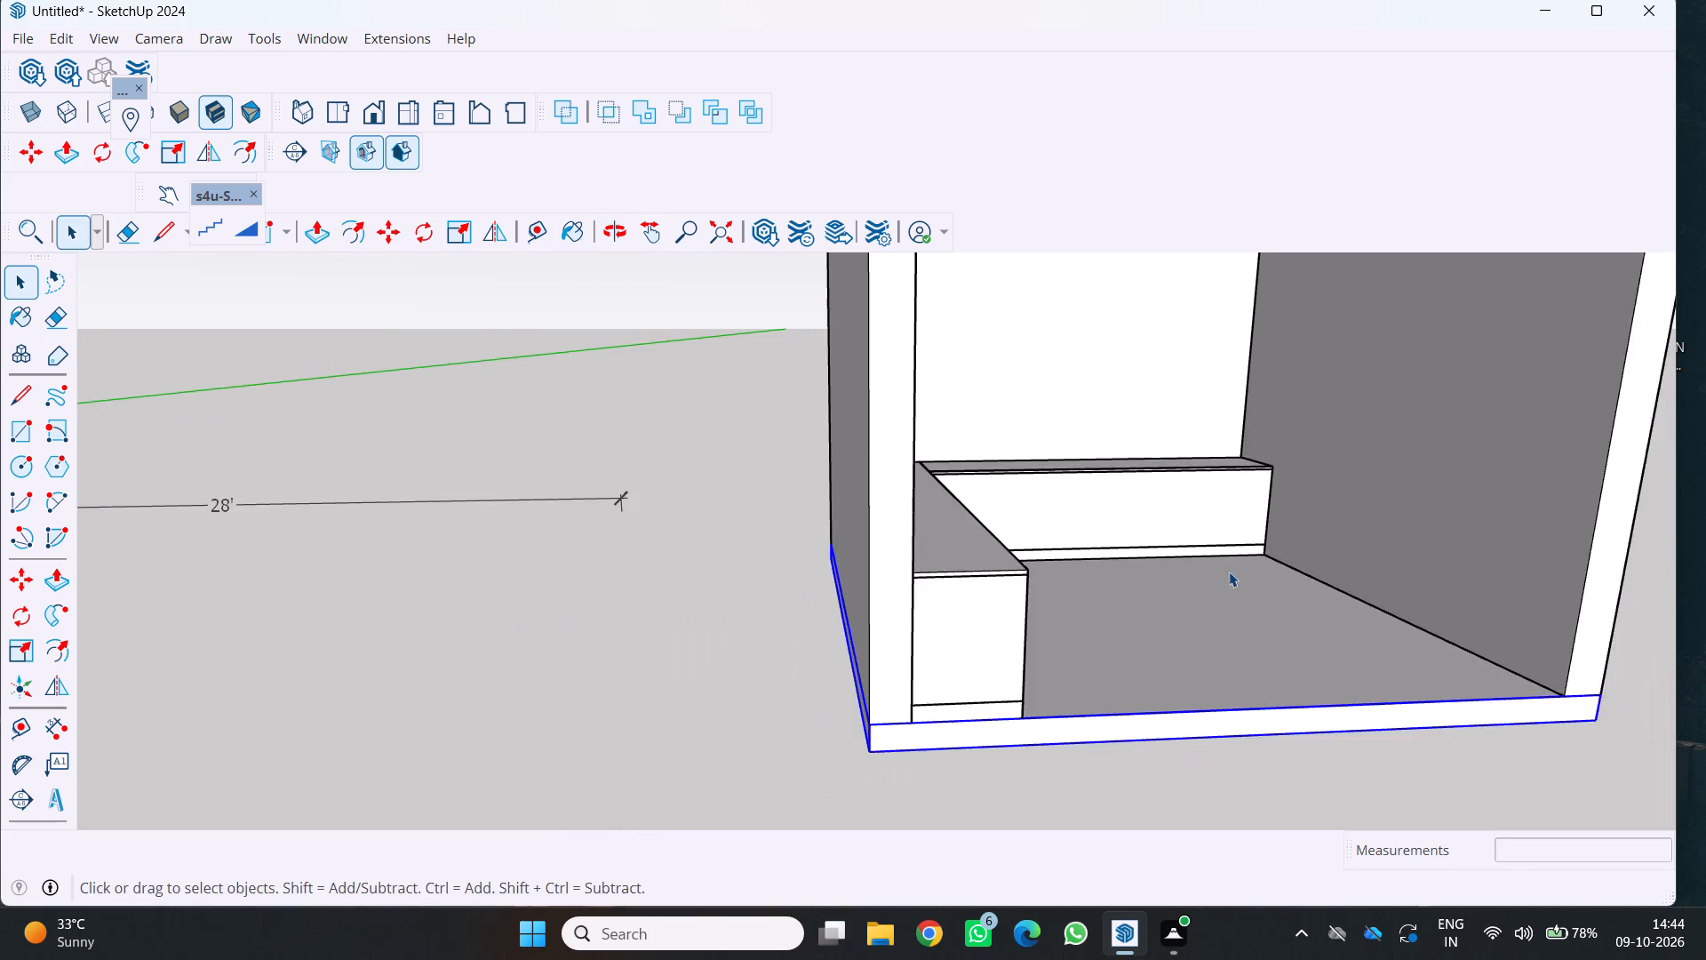
middle_drag(1222, 580, 1156, 655)
Draw an 11'3" by 2' rectangle on the floor along the third wall, starting from the second run's plinth corner.
key(r)
scroll(1286, 590, up, 4)
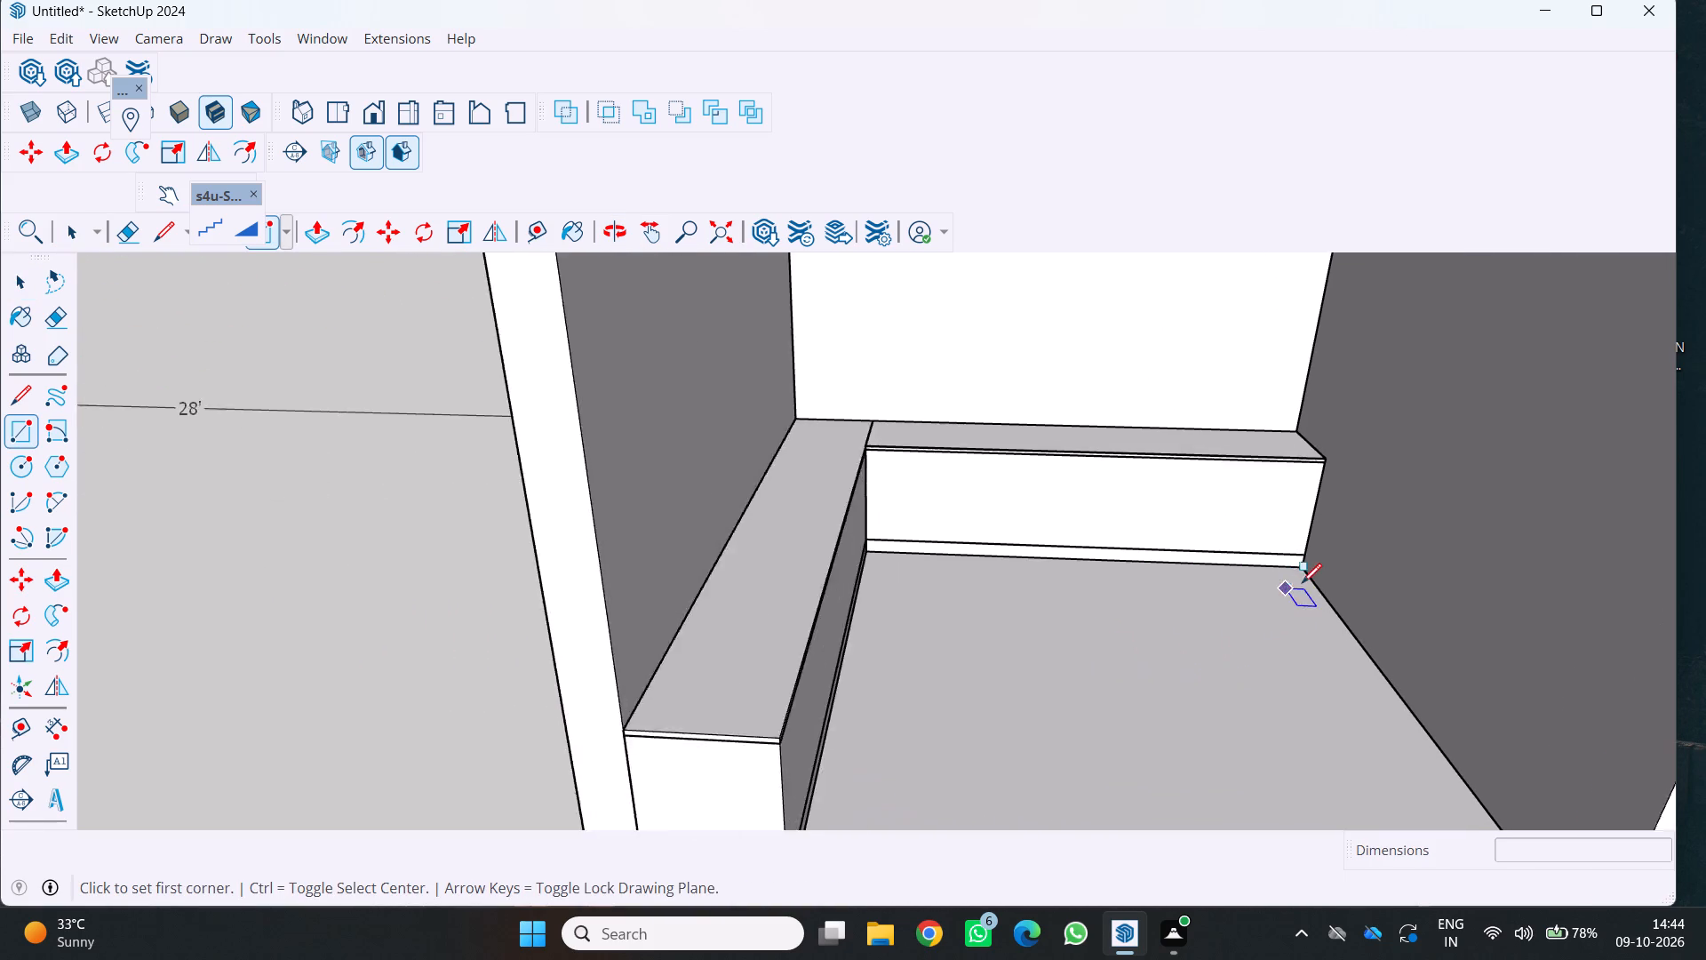
scroll(1302, 583, up, 5)
click(1307, 558)
scroll(1224, 653, down, 3)
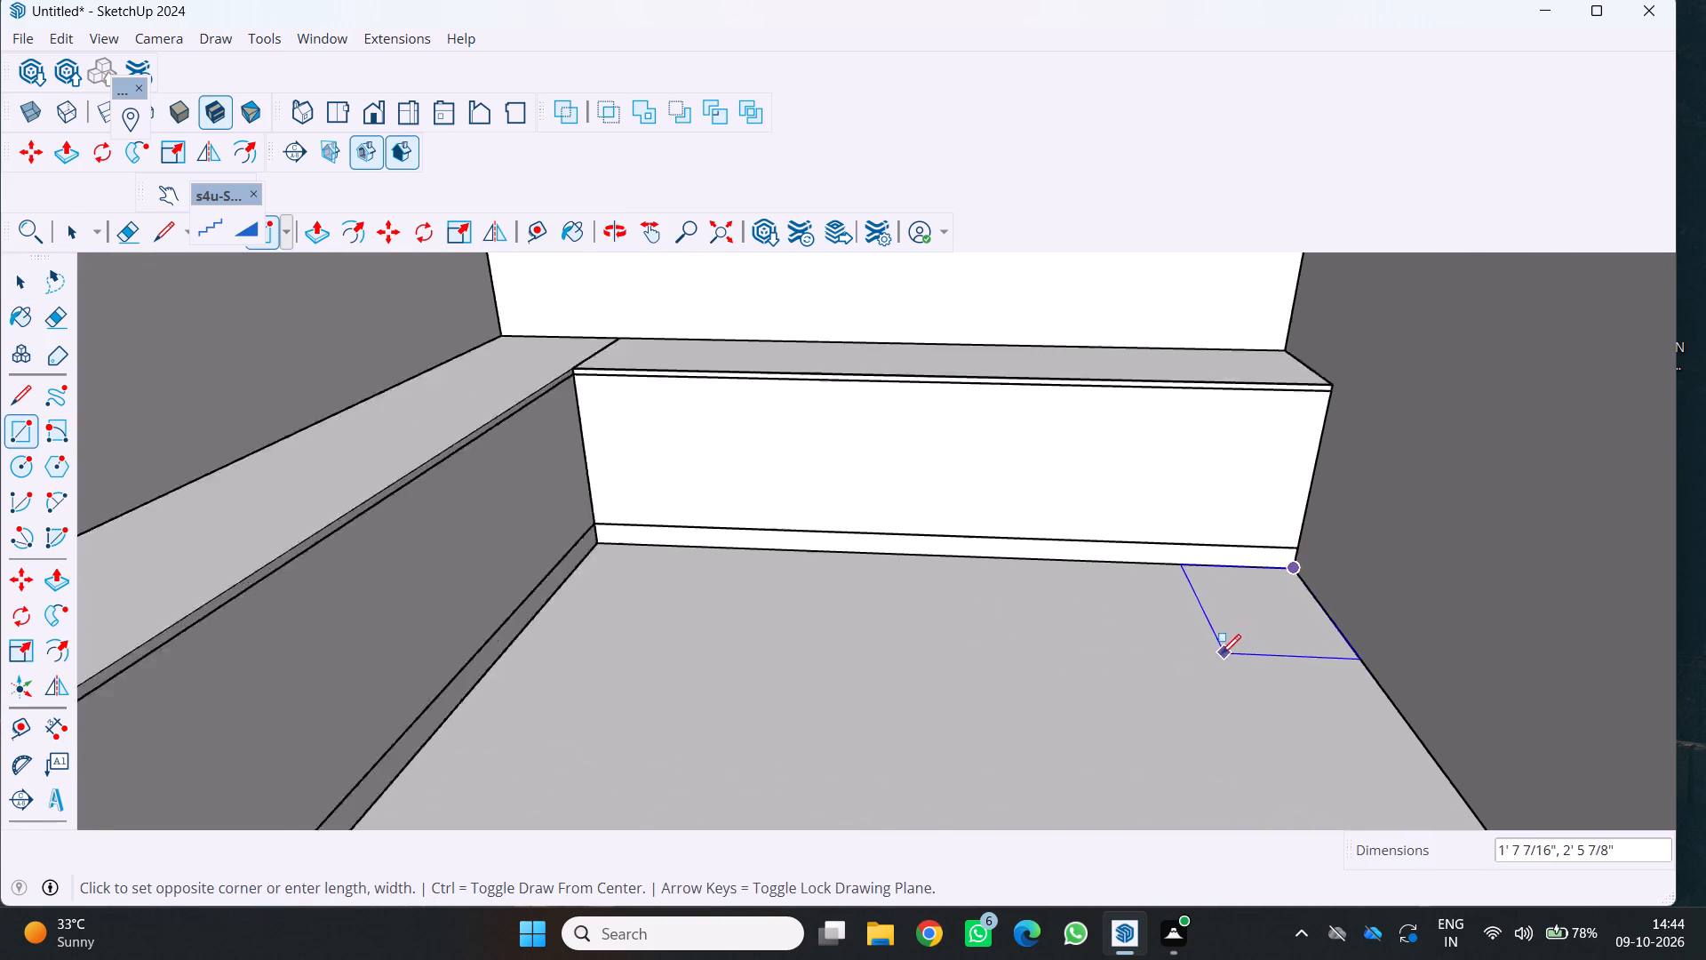
scroll(1221, 654, down, 12)
scroll(1202, 780, down, 2)
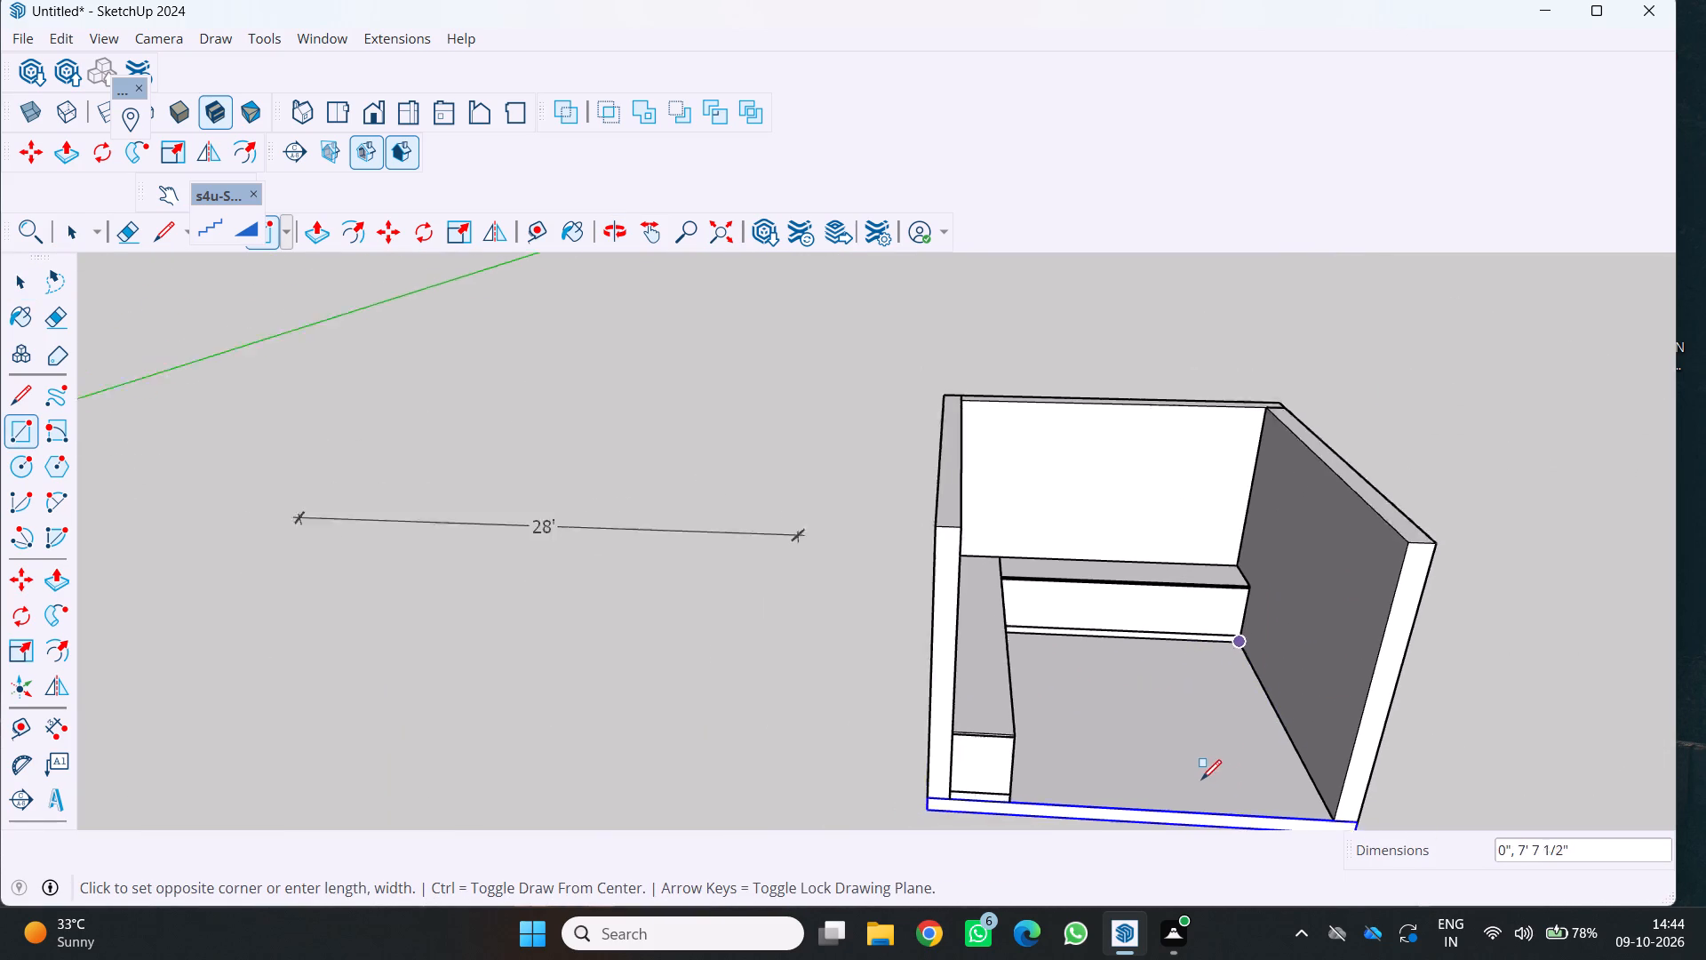
scroll(1201, 780, down, 2)
click(1205, 812)
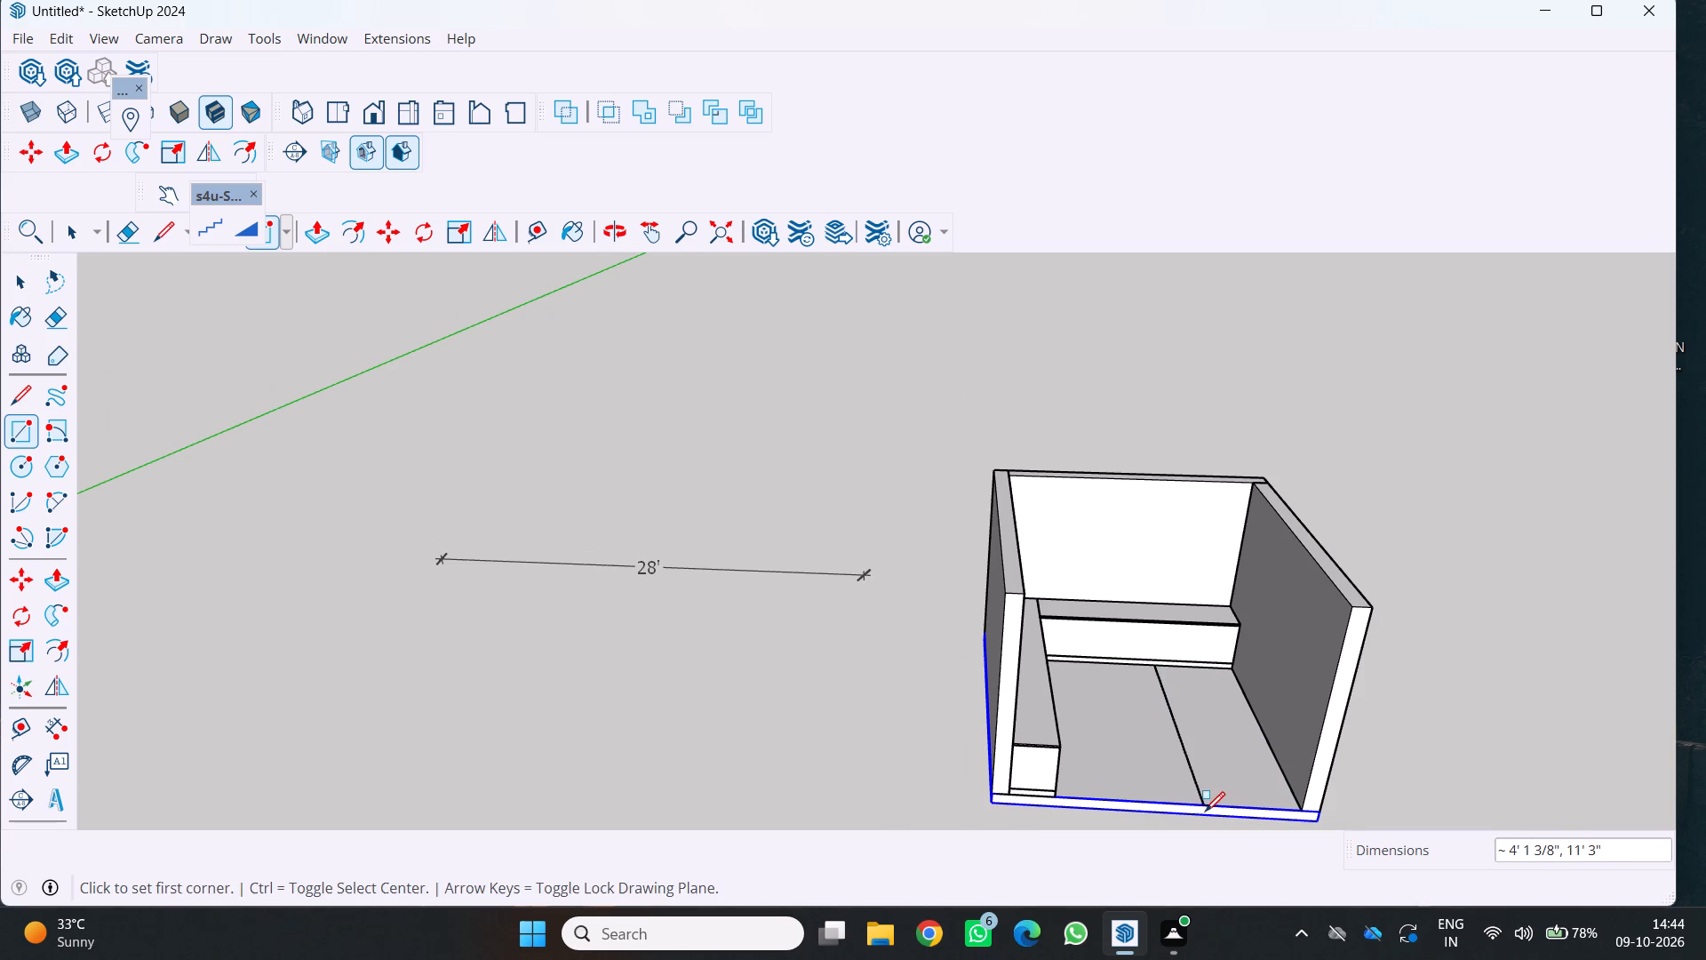
text(2')
key(Return)
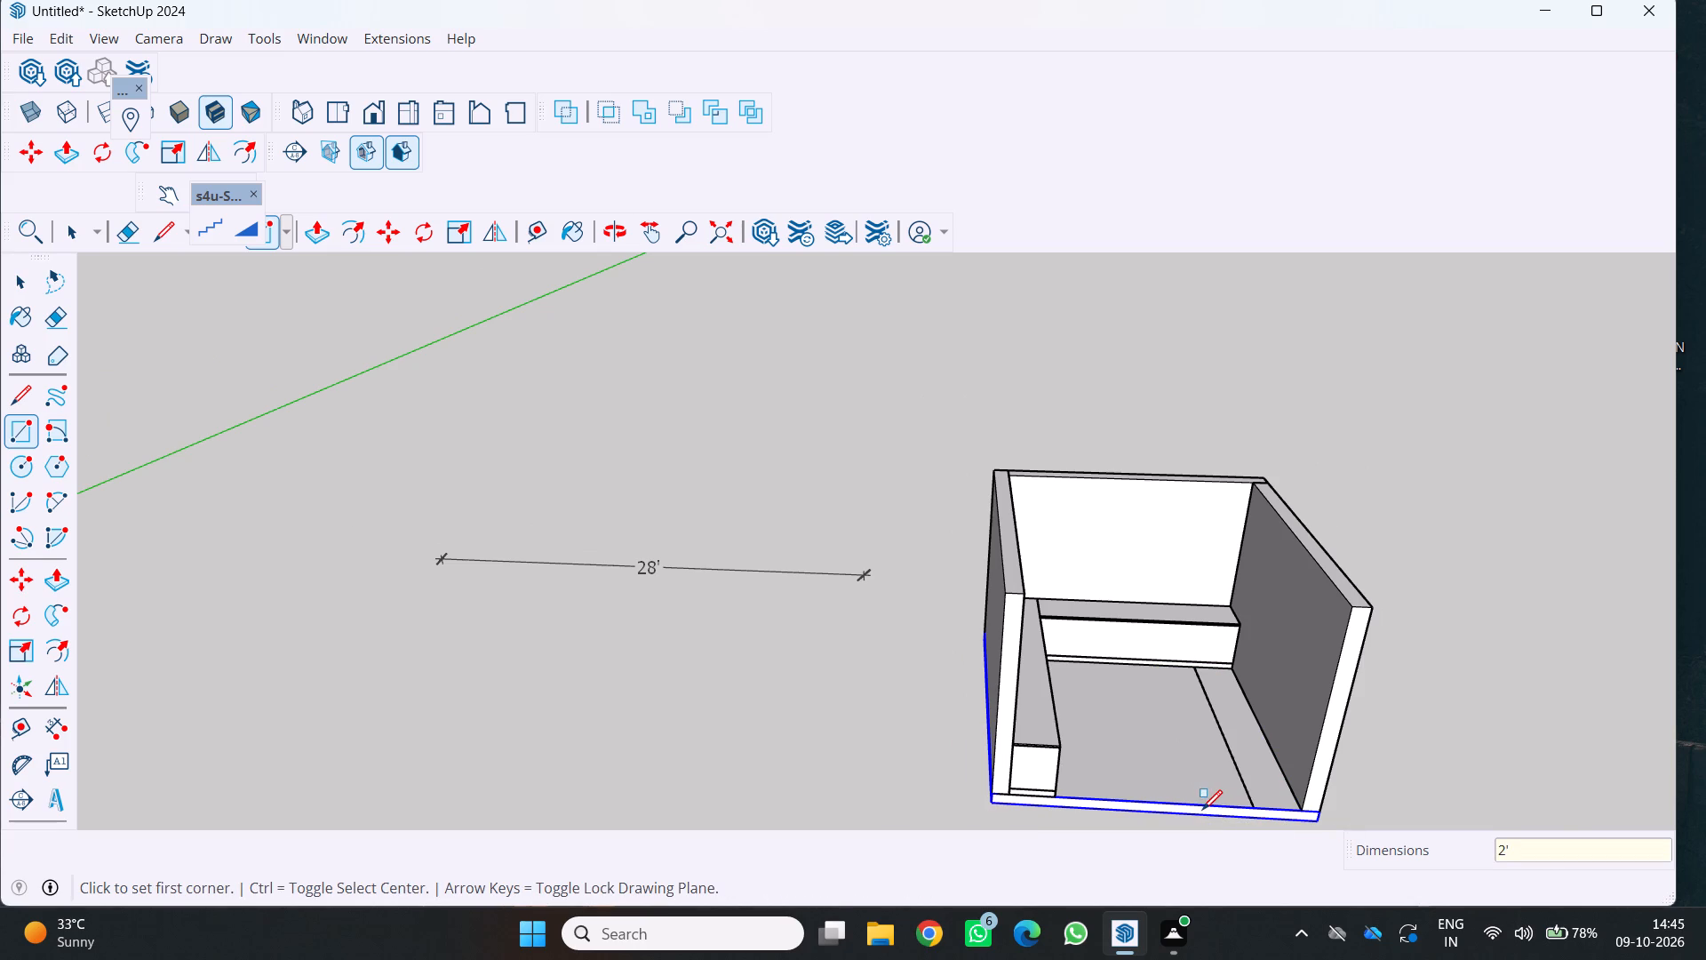
Extrude the third wall's floor strip 4" upward as the plinth.
scroll(1229, 804, up, 9)
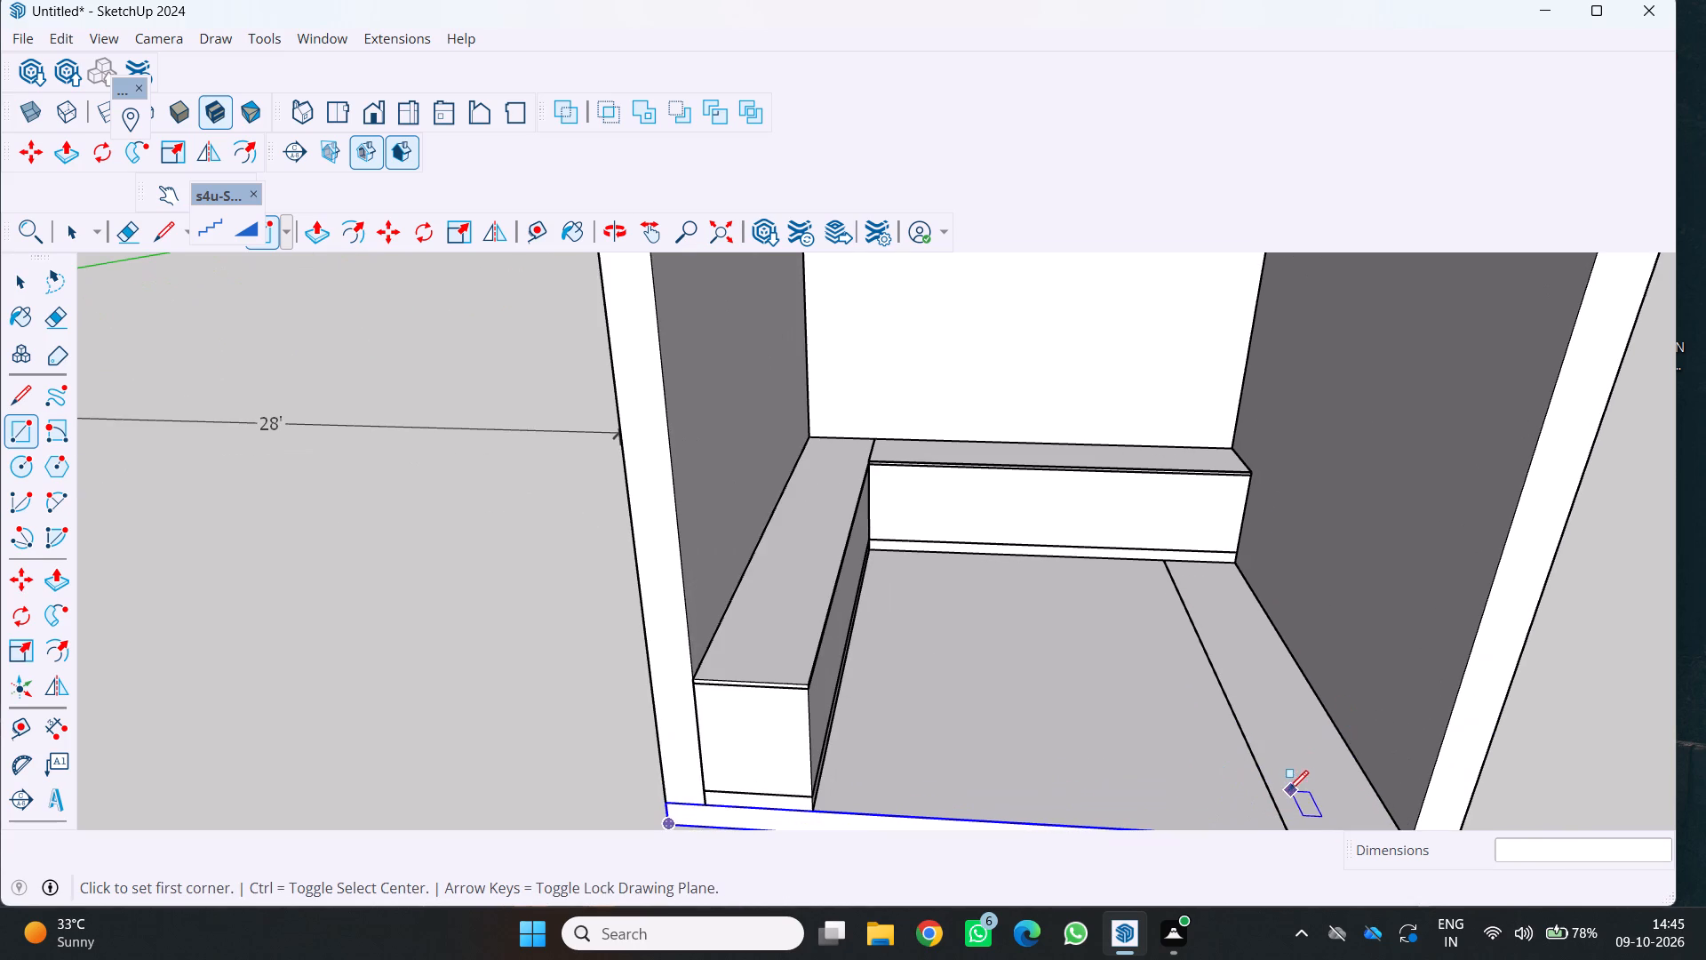
key(p)
click(1284, 756)
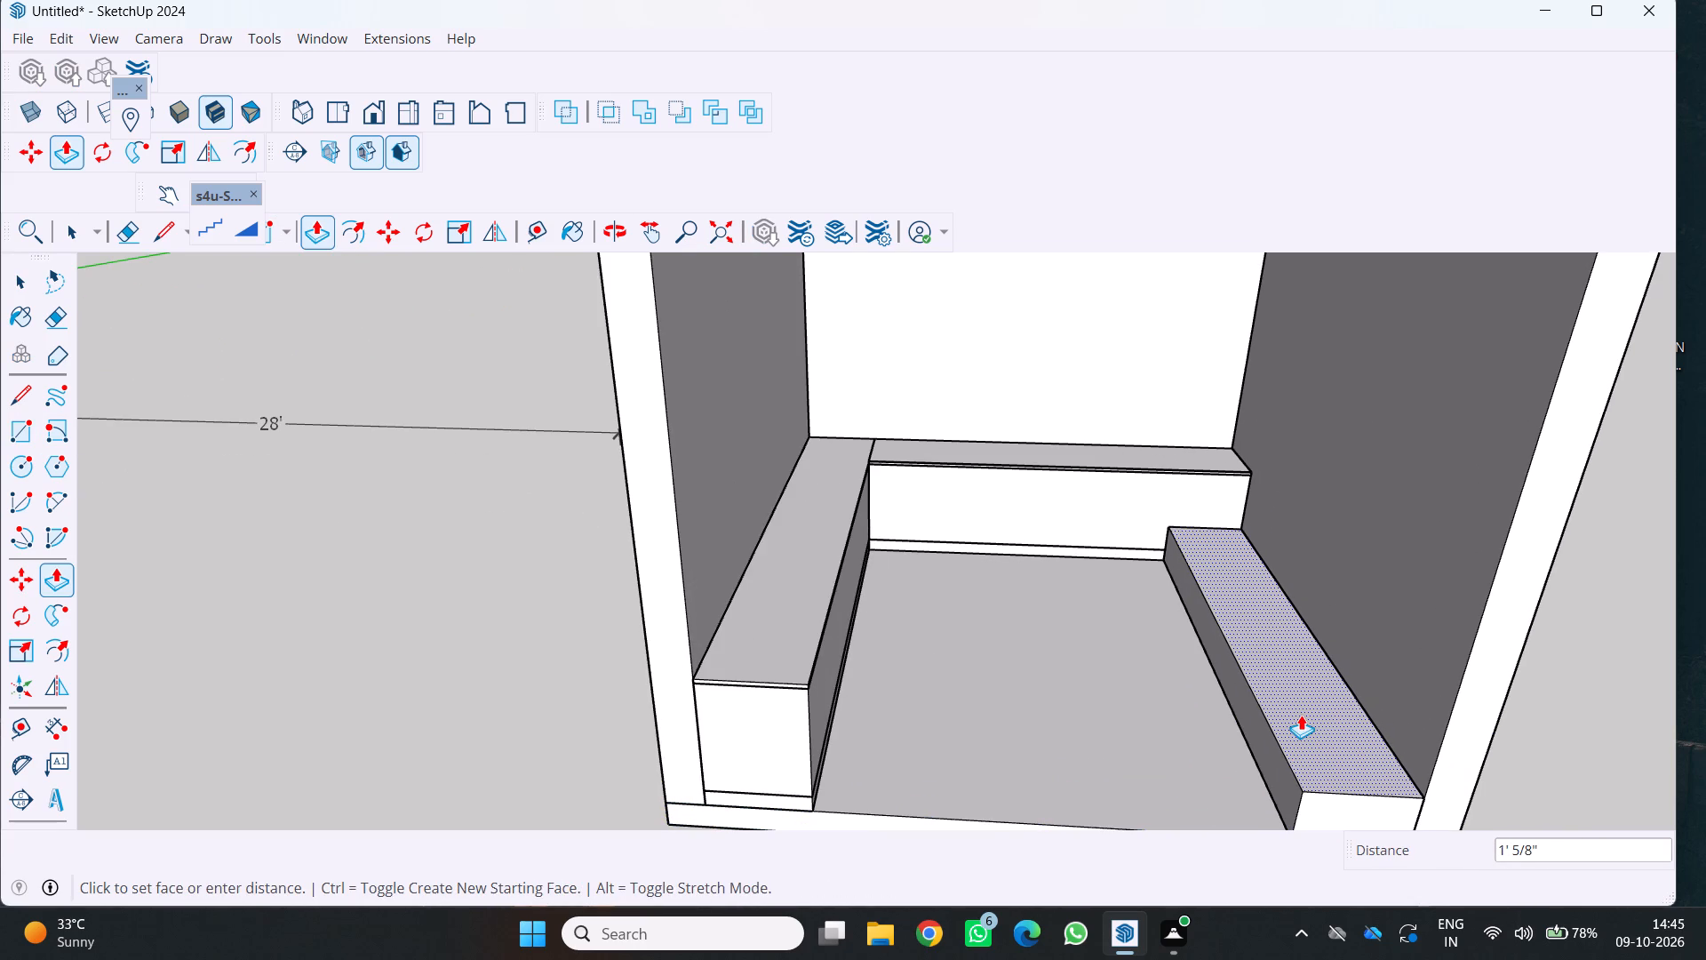
key(4)
key(Return)
key(space)
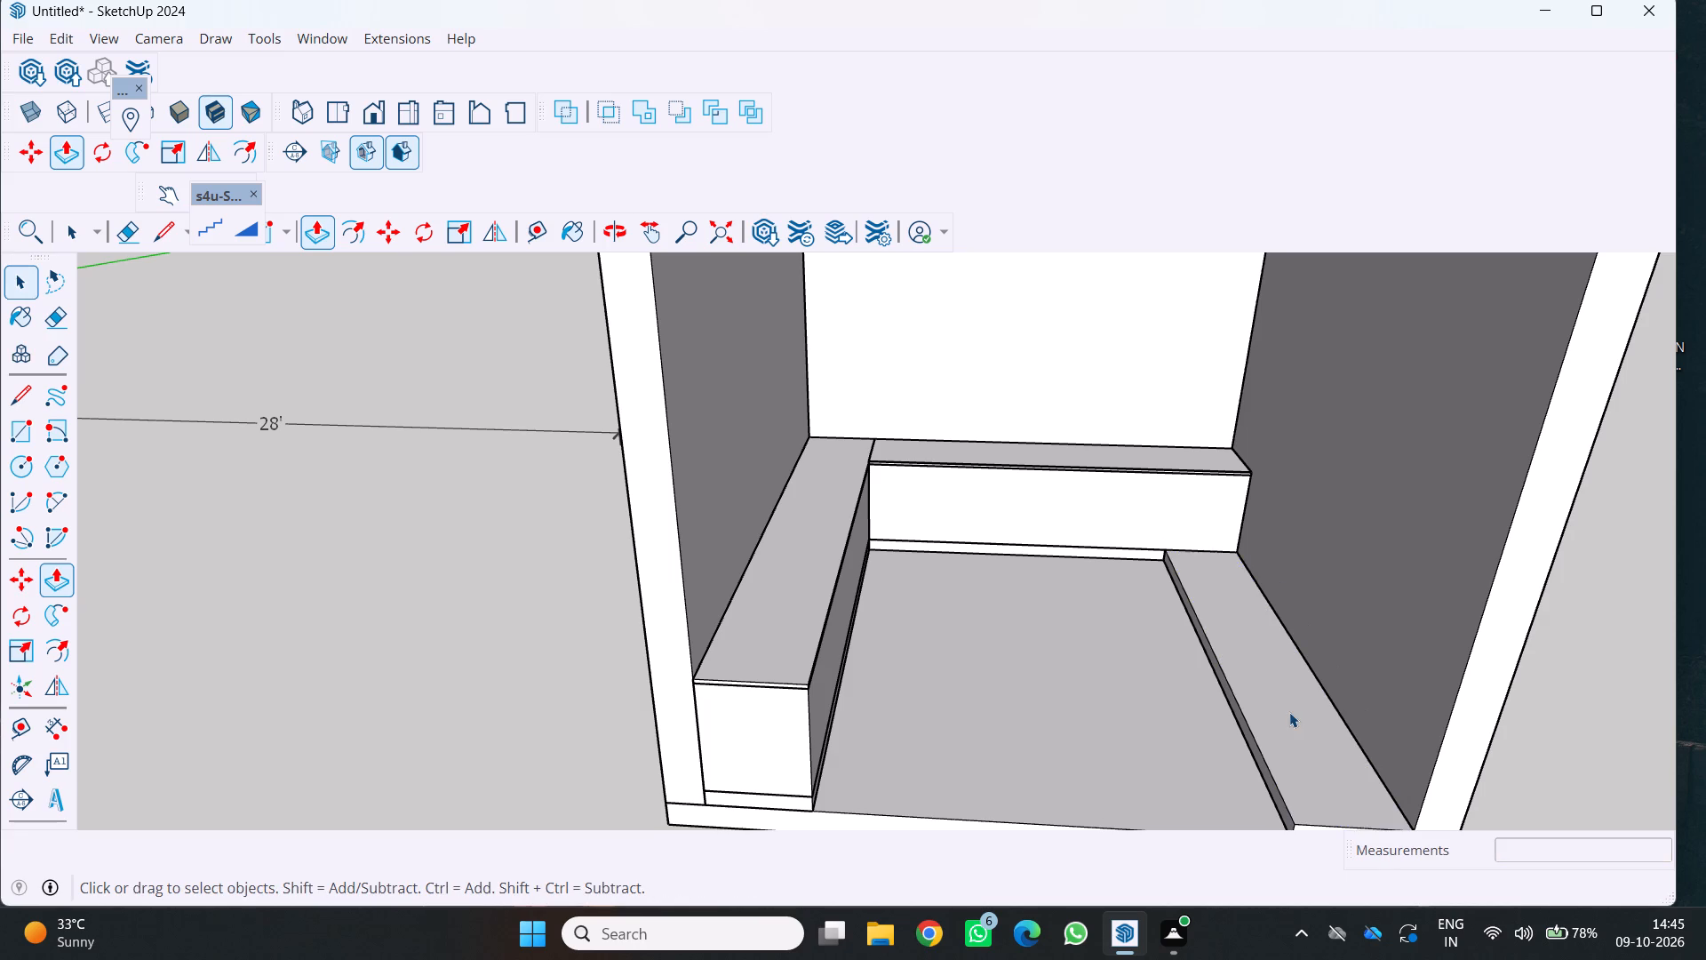
Select all connected faces and edges of the third wall's 4" plinth and make them a group.
triple_click(1285, 710)
right_click(1285, 709)
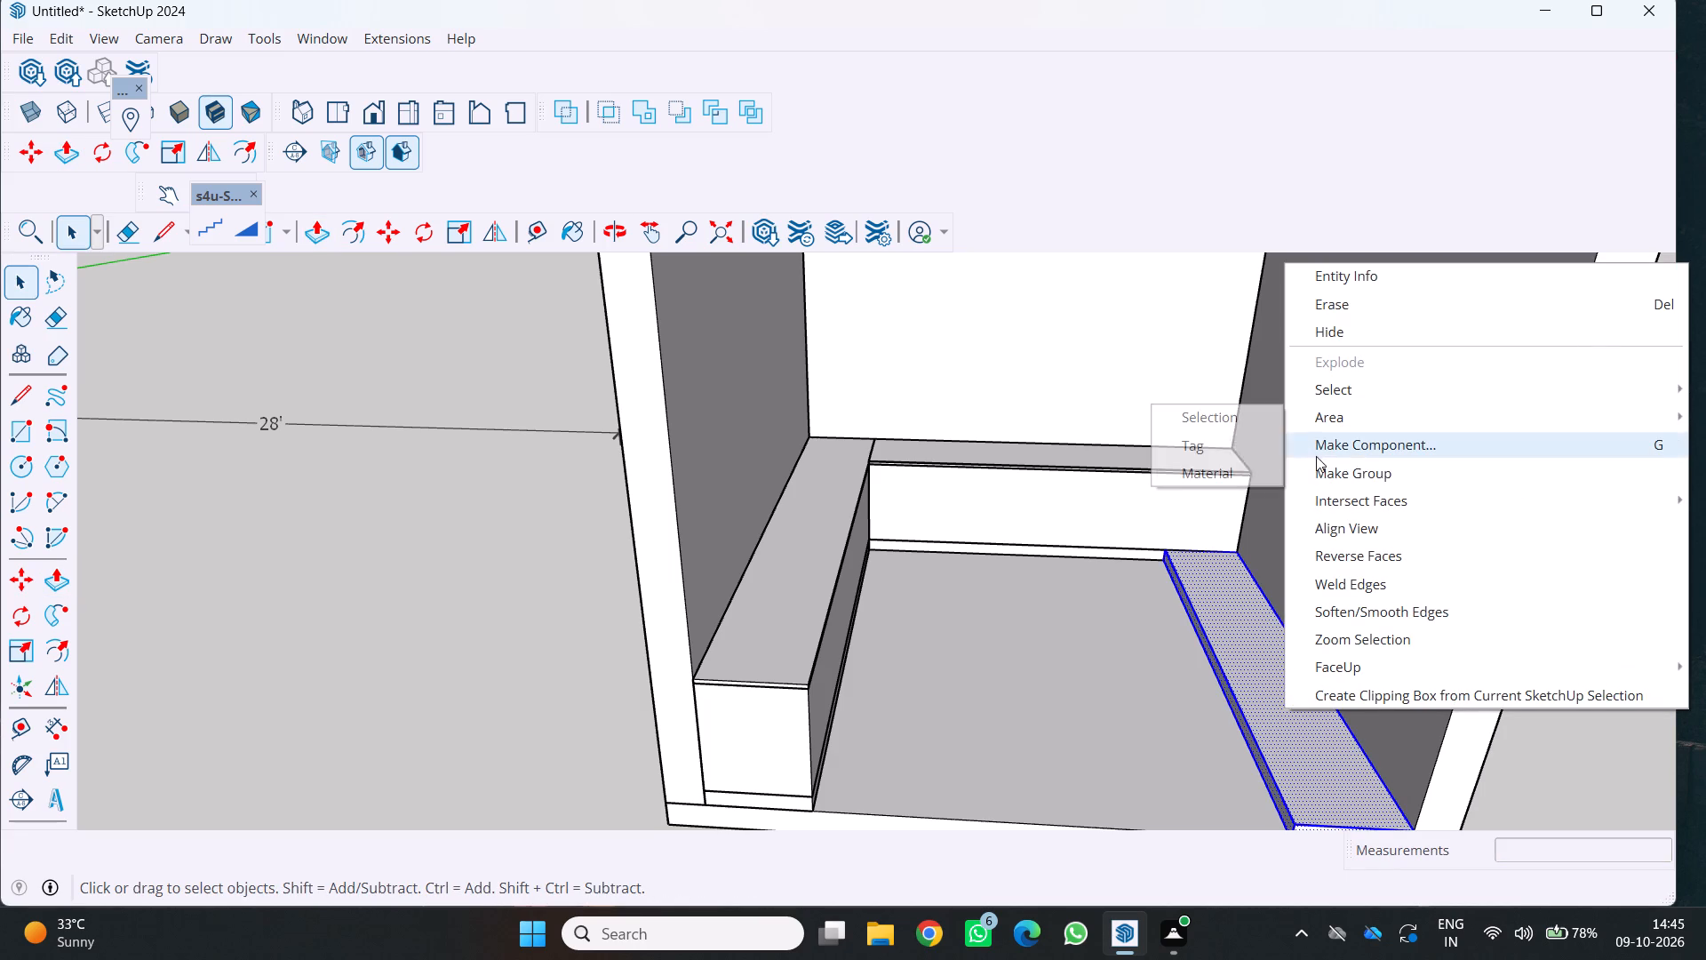
click(1314, 476)
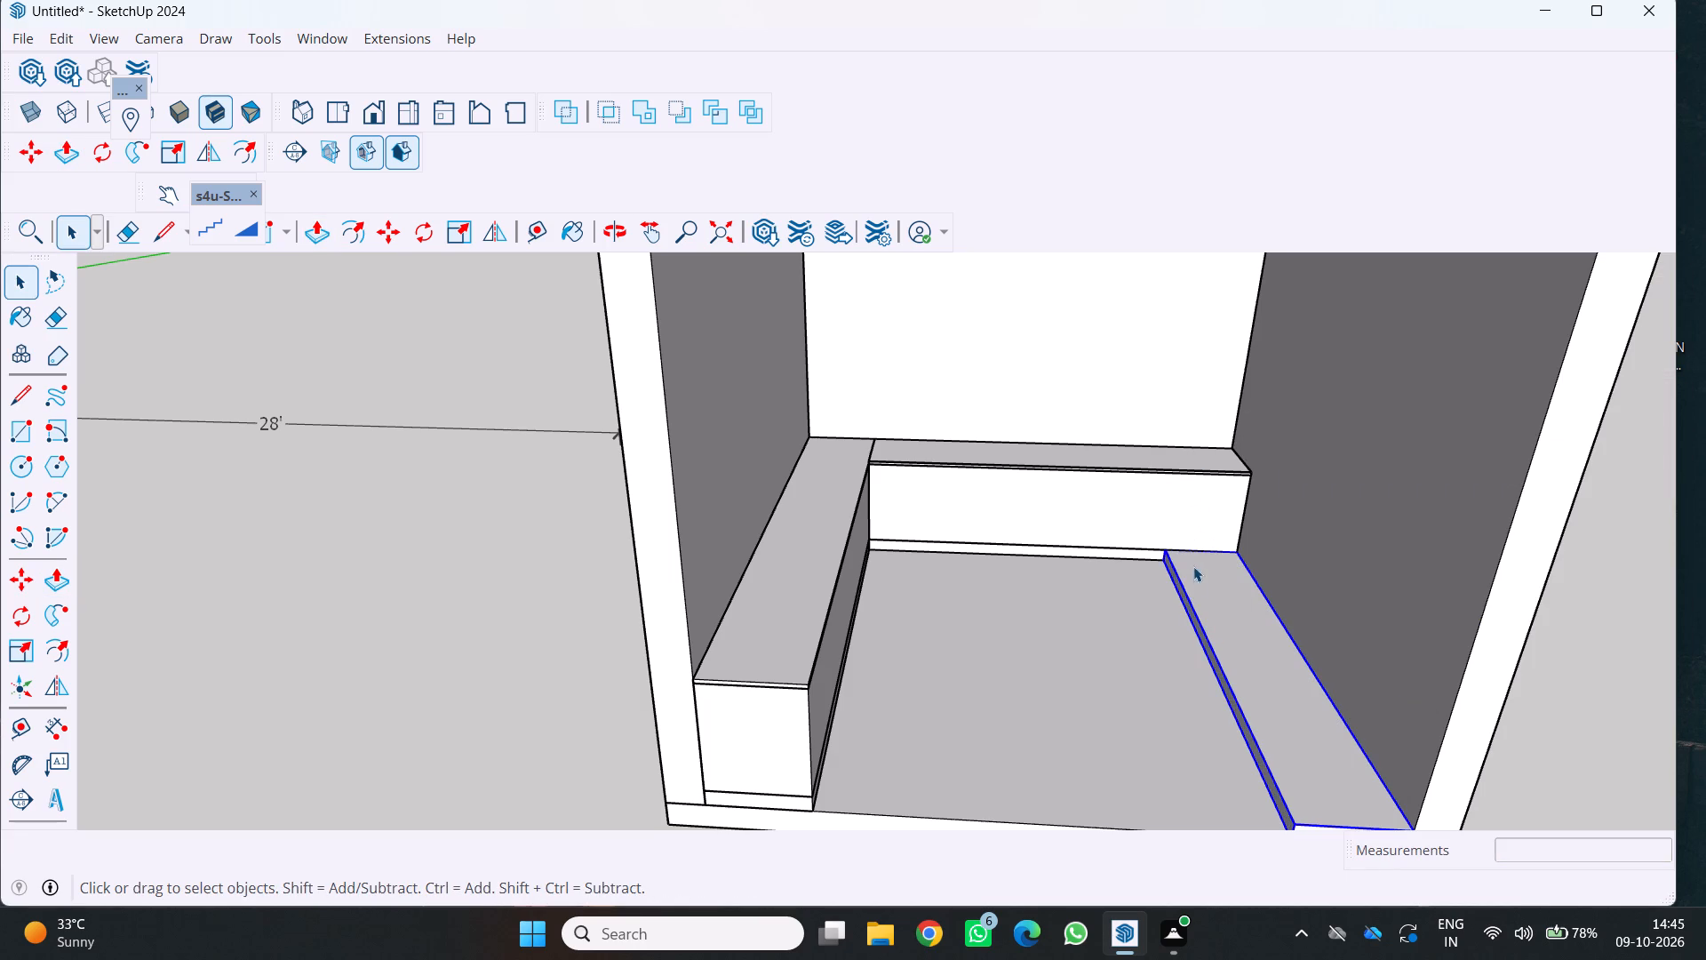
Draw an 11'3" by 2' rectangle over the top of the third wall's plinth.
key(r)
scroll(1282, 555, up, 8)
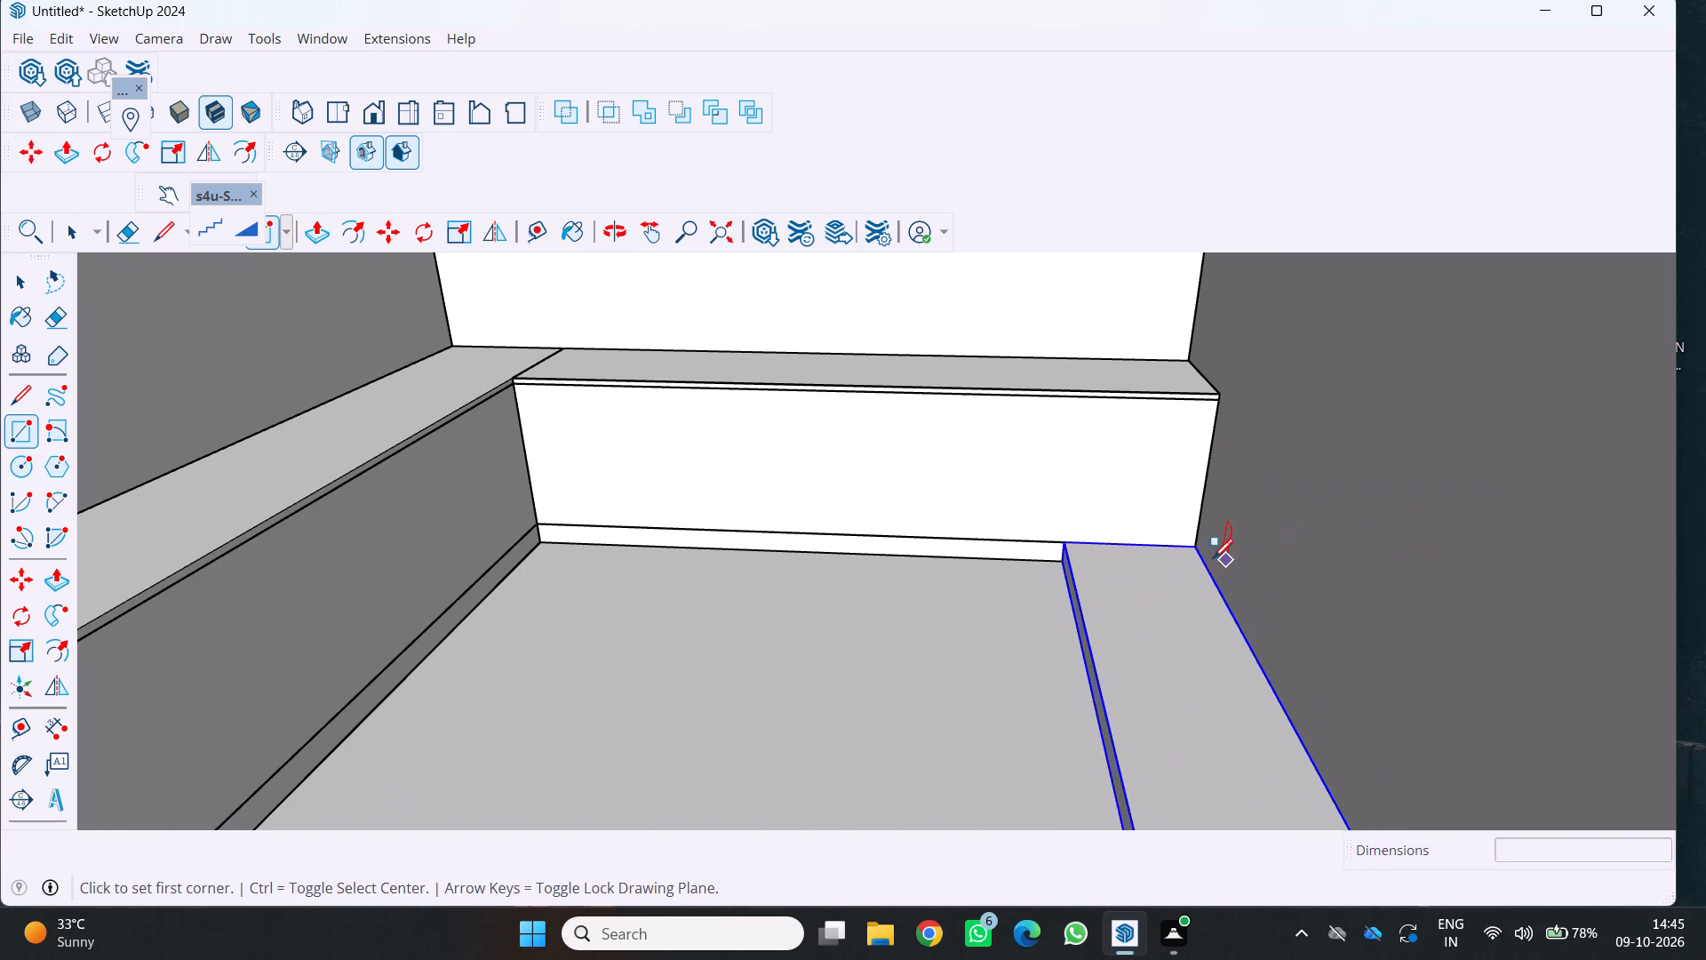
click(1199, 543)
scroll(1182, 571, down, 10)
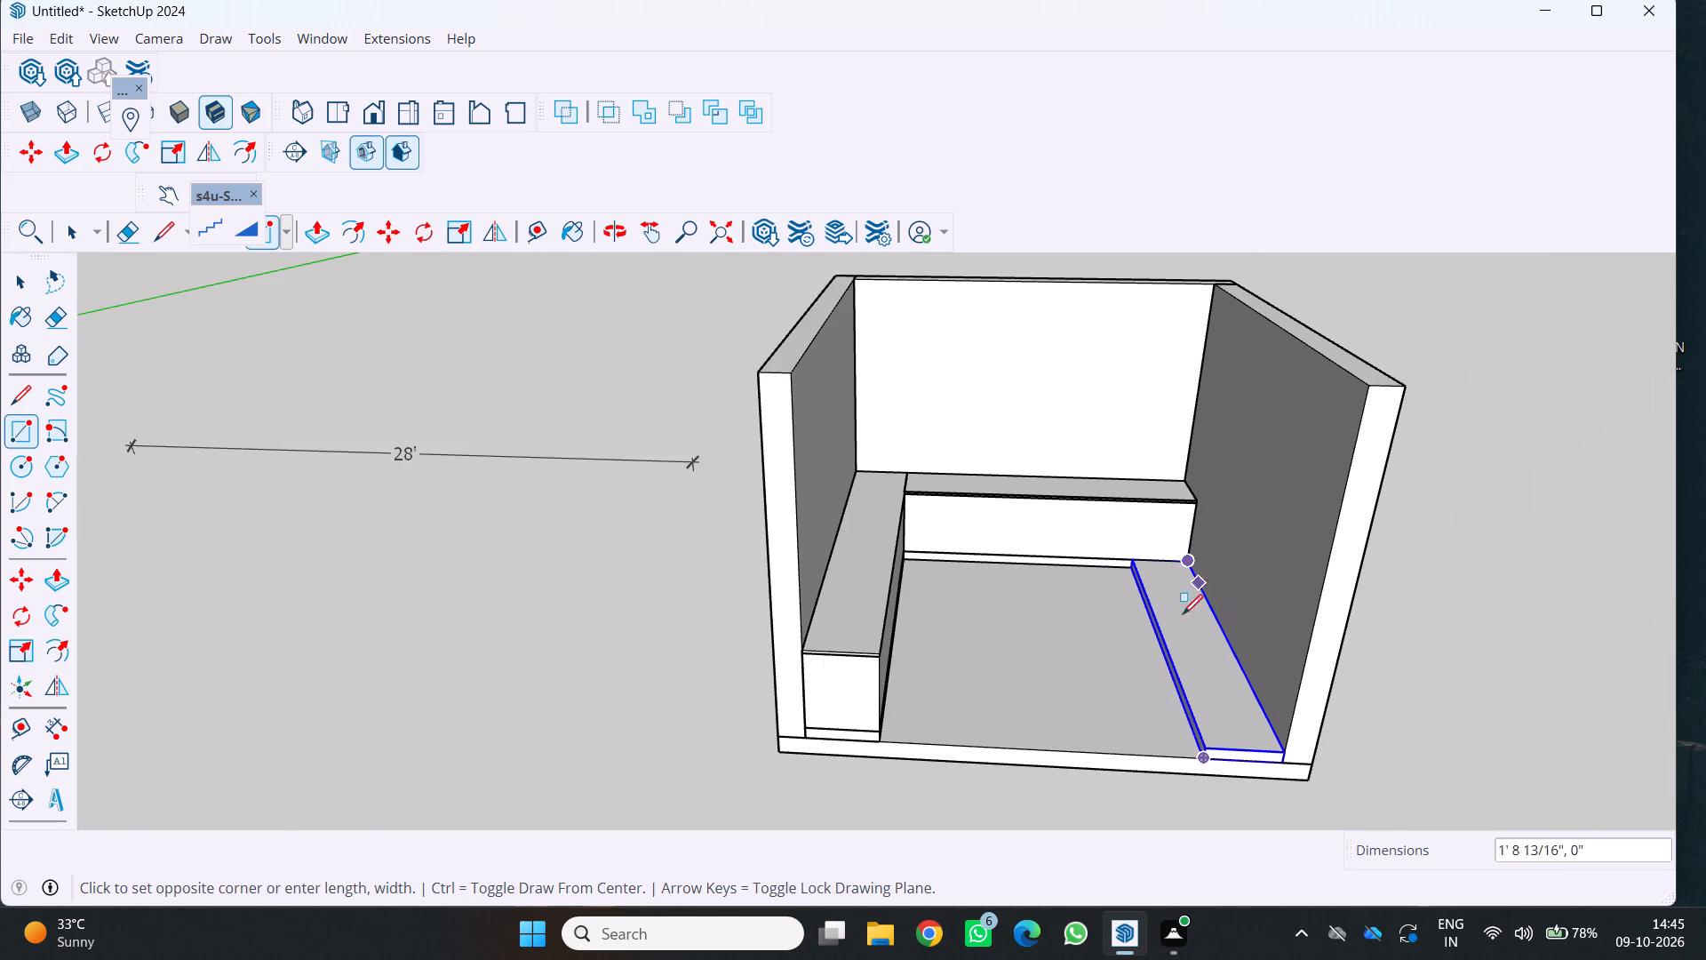
click(1205, 753)
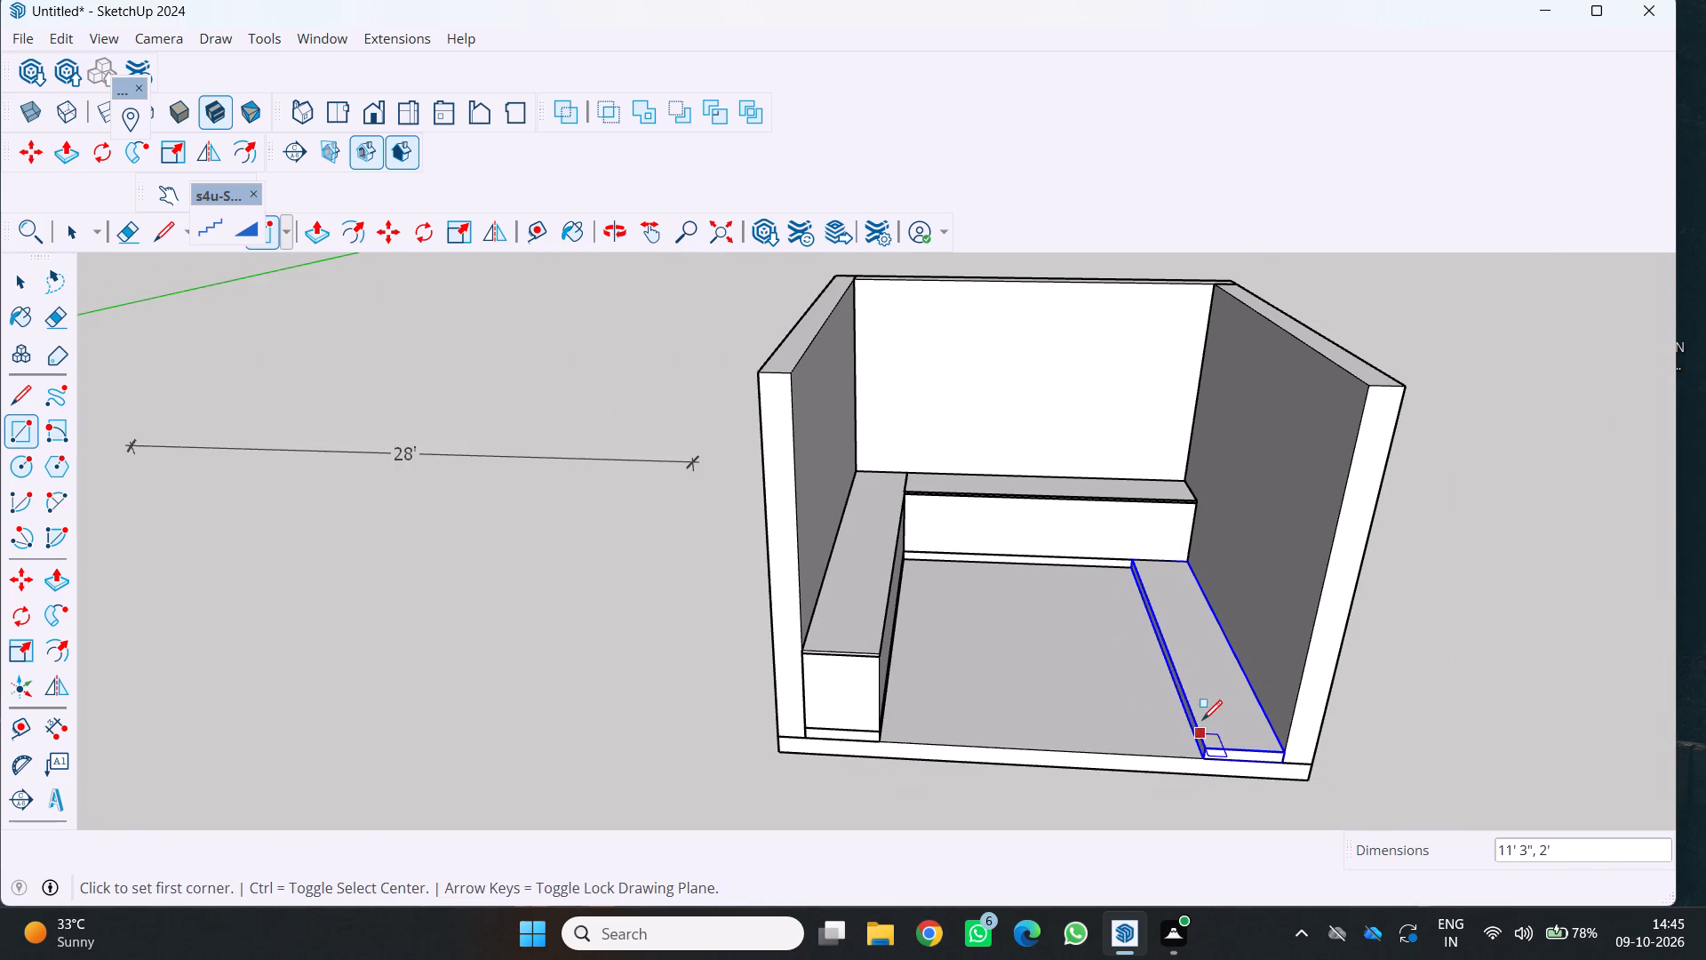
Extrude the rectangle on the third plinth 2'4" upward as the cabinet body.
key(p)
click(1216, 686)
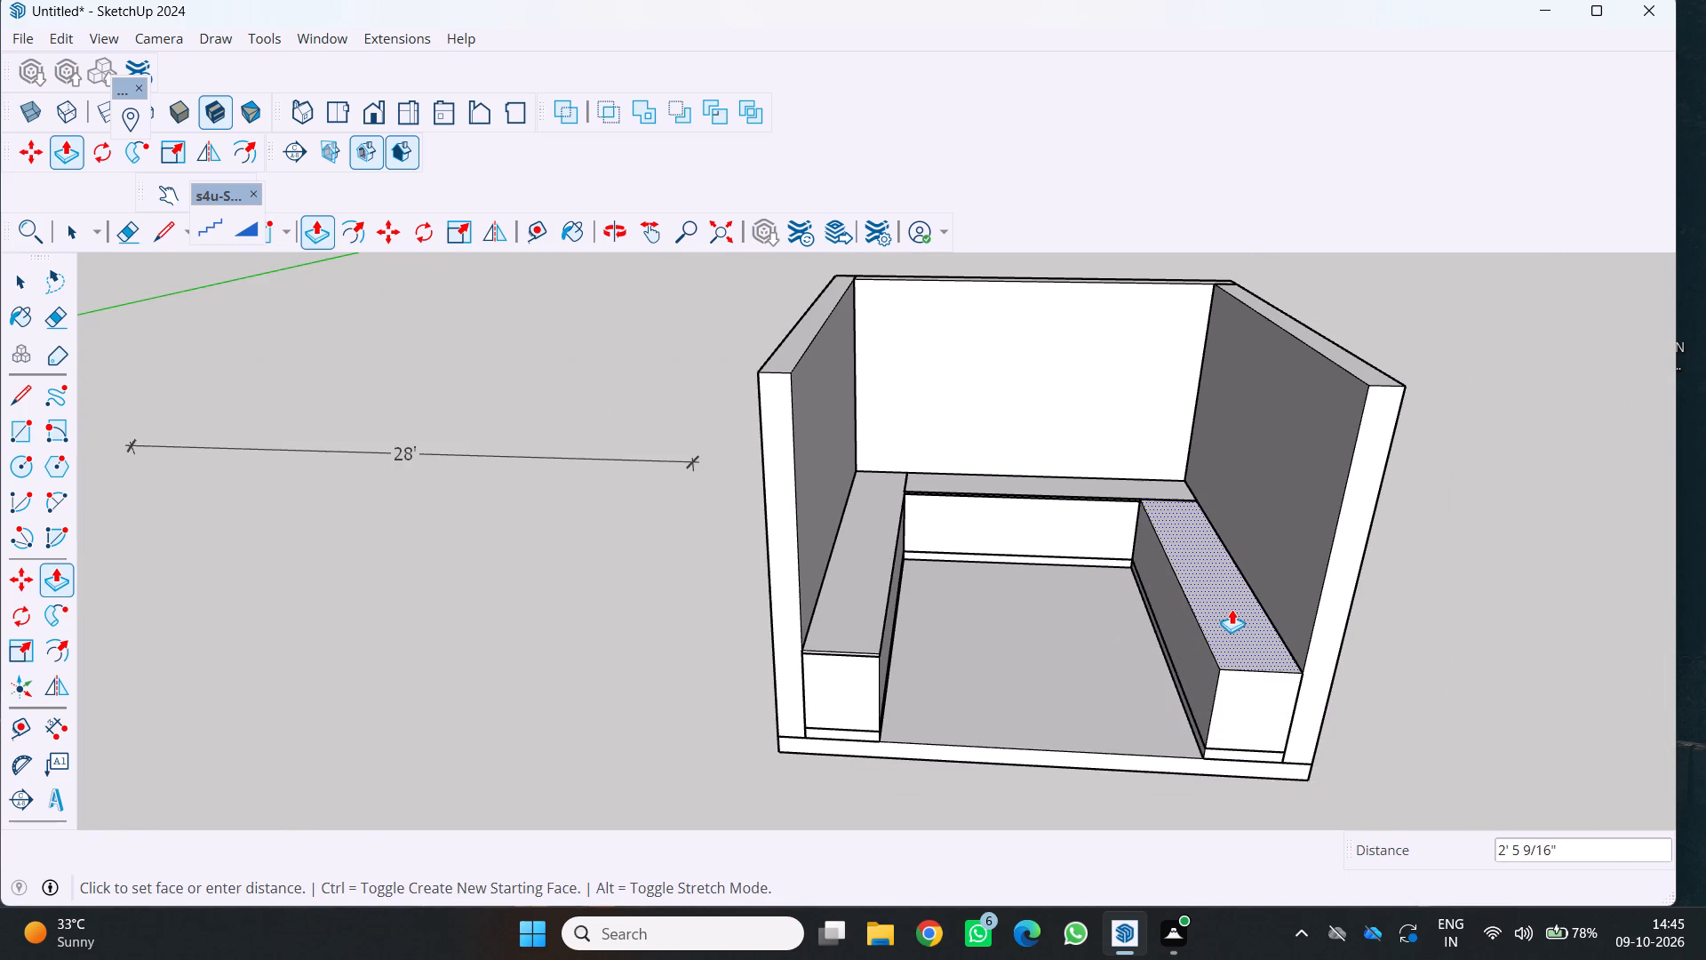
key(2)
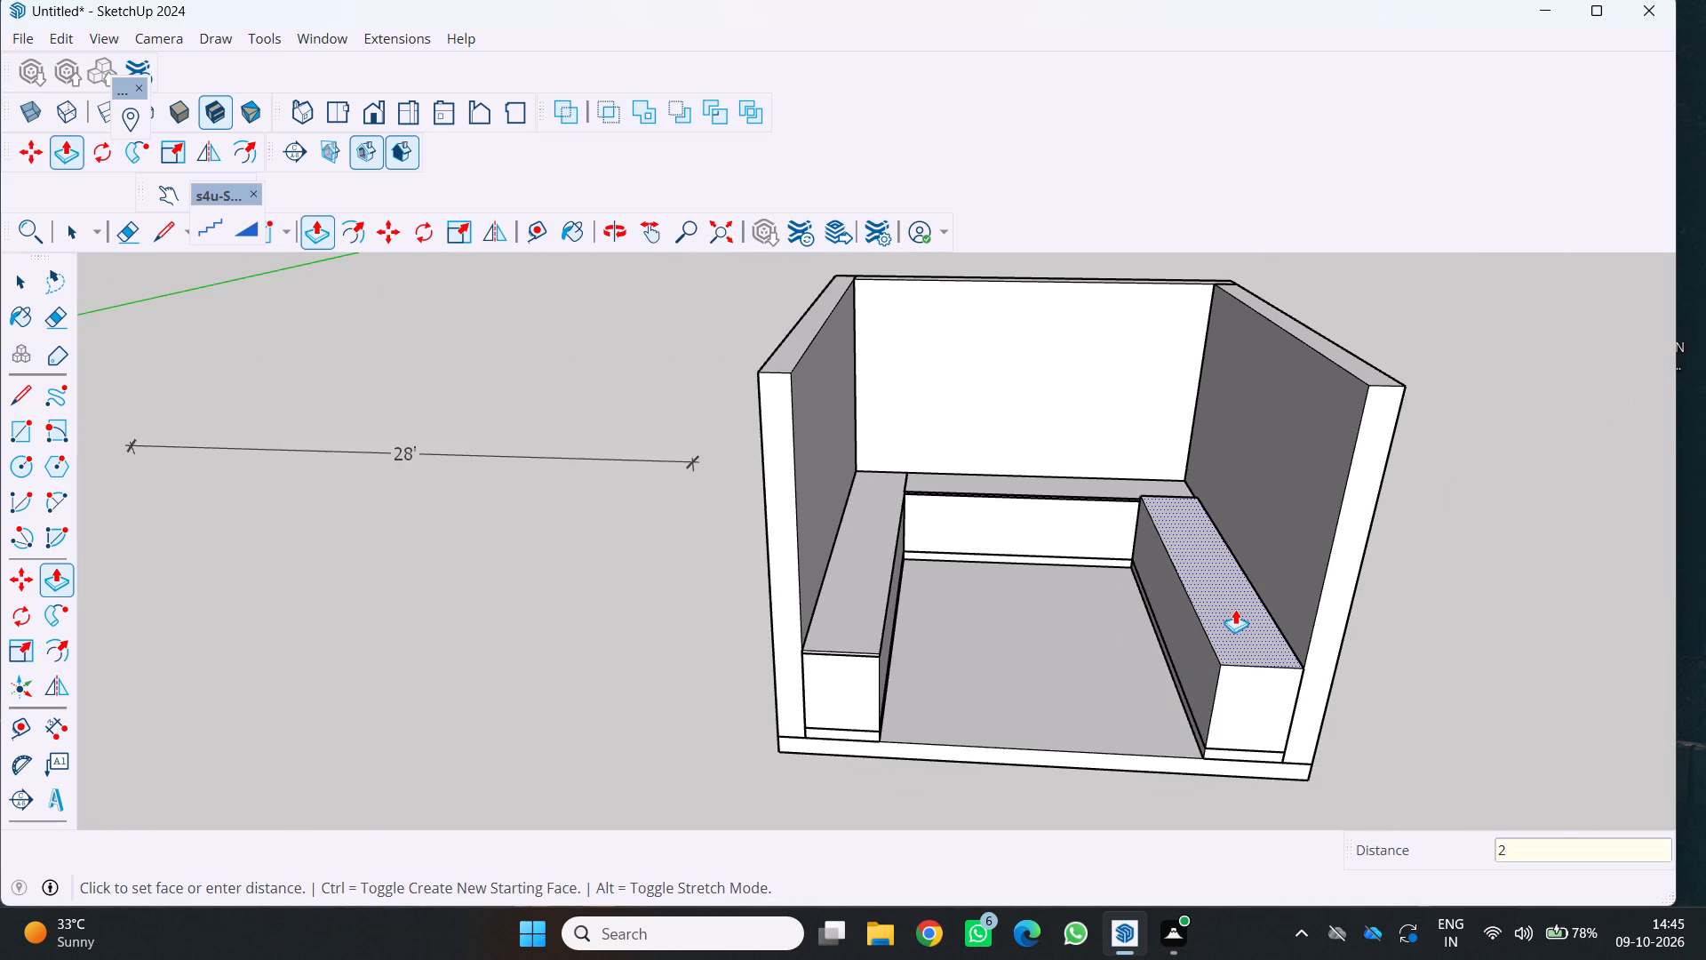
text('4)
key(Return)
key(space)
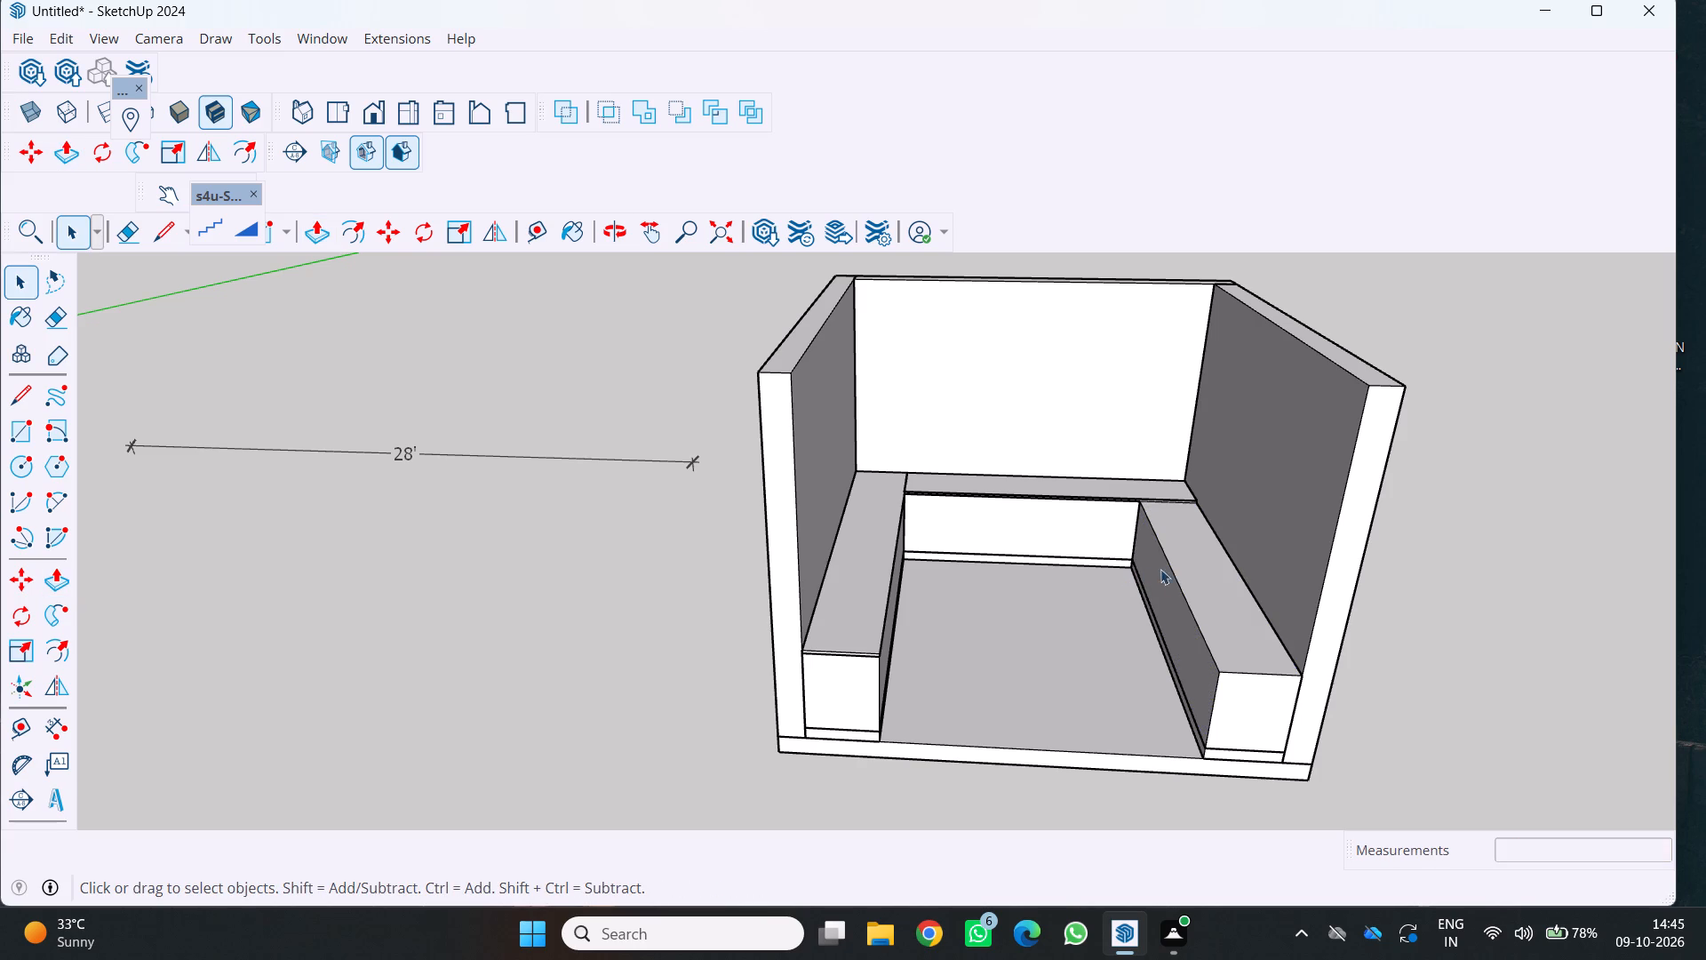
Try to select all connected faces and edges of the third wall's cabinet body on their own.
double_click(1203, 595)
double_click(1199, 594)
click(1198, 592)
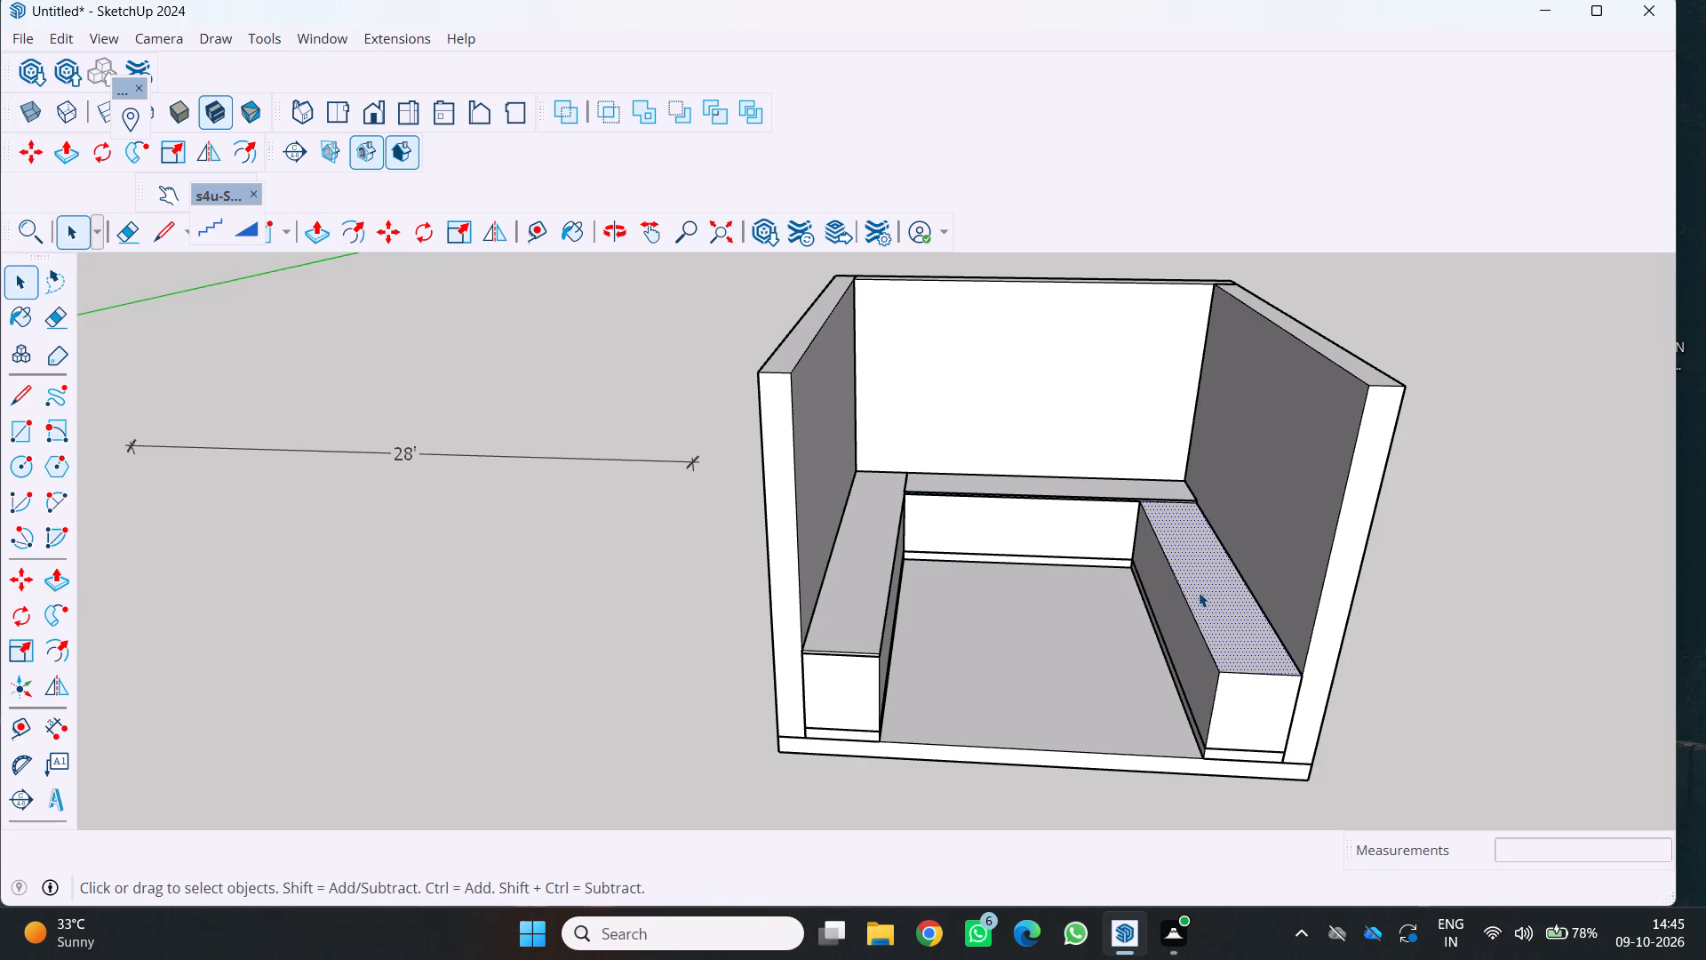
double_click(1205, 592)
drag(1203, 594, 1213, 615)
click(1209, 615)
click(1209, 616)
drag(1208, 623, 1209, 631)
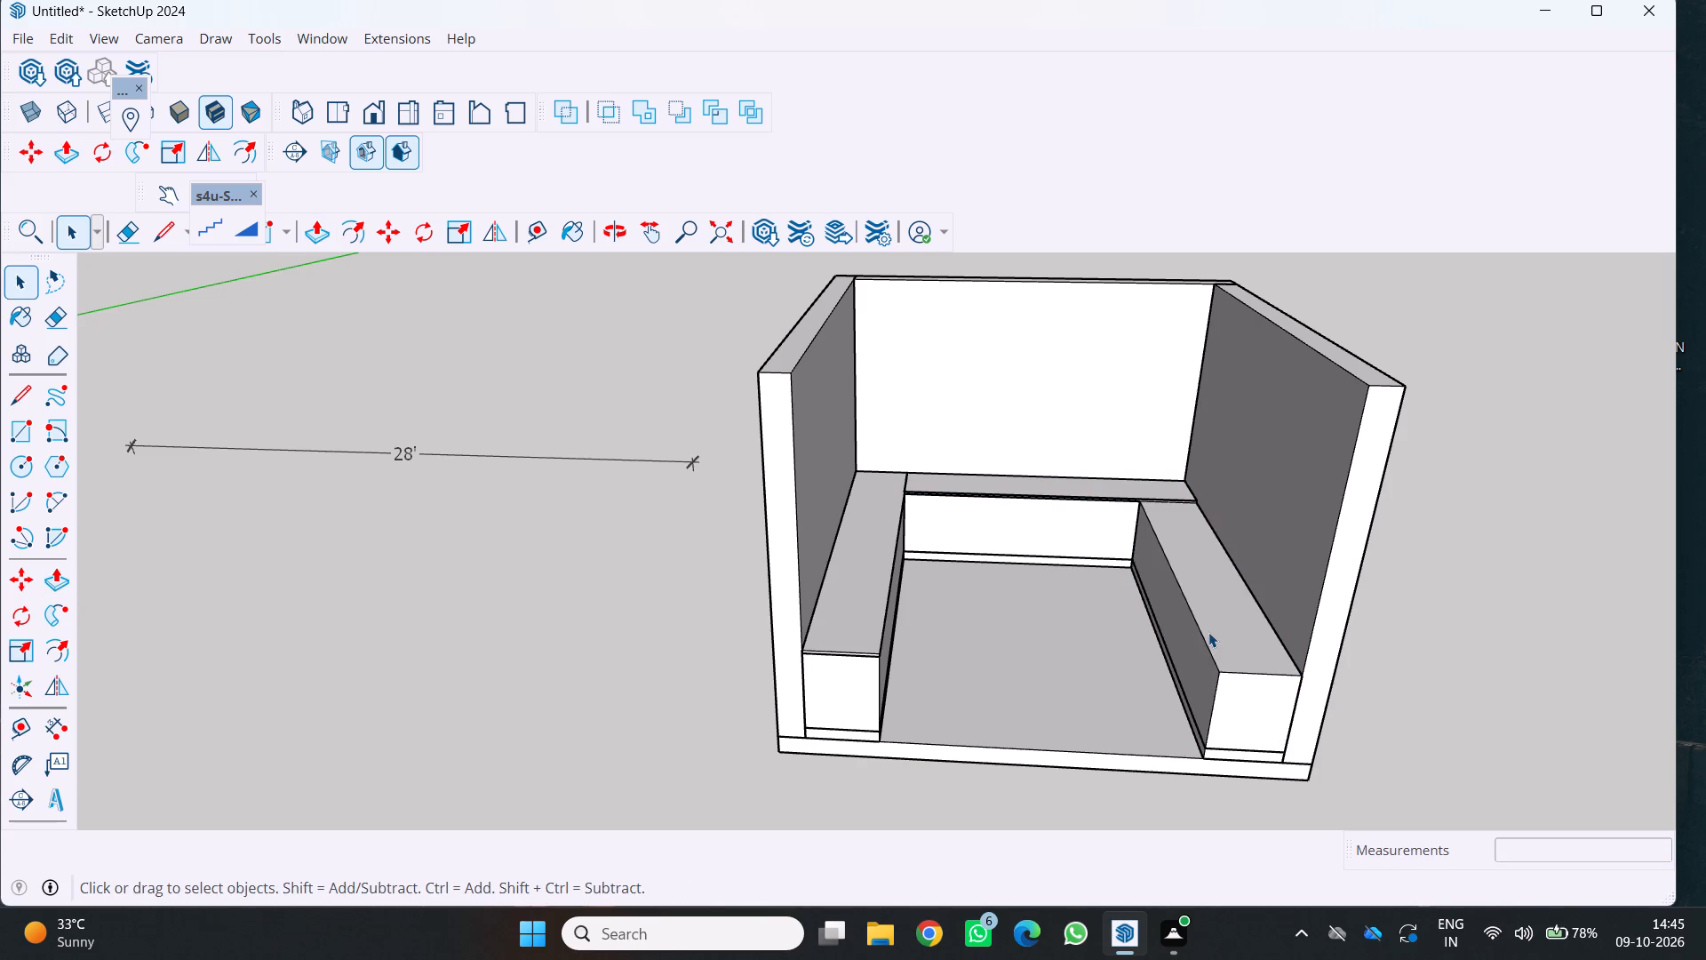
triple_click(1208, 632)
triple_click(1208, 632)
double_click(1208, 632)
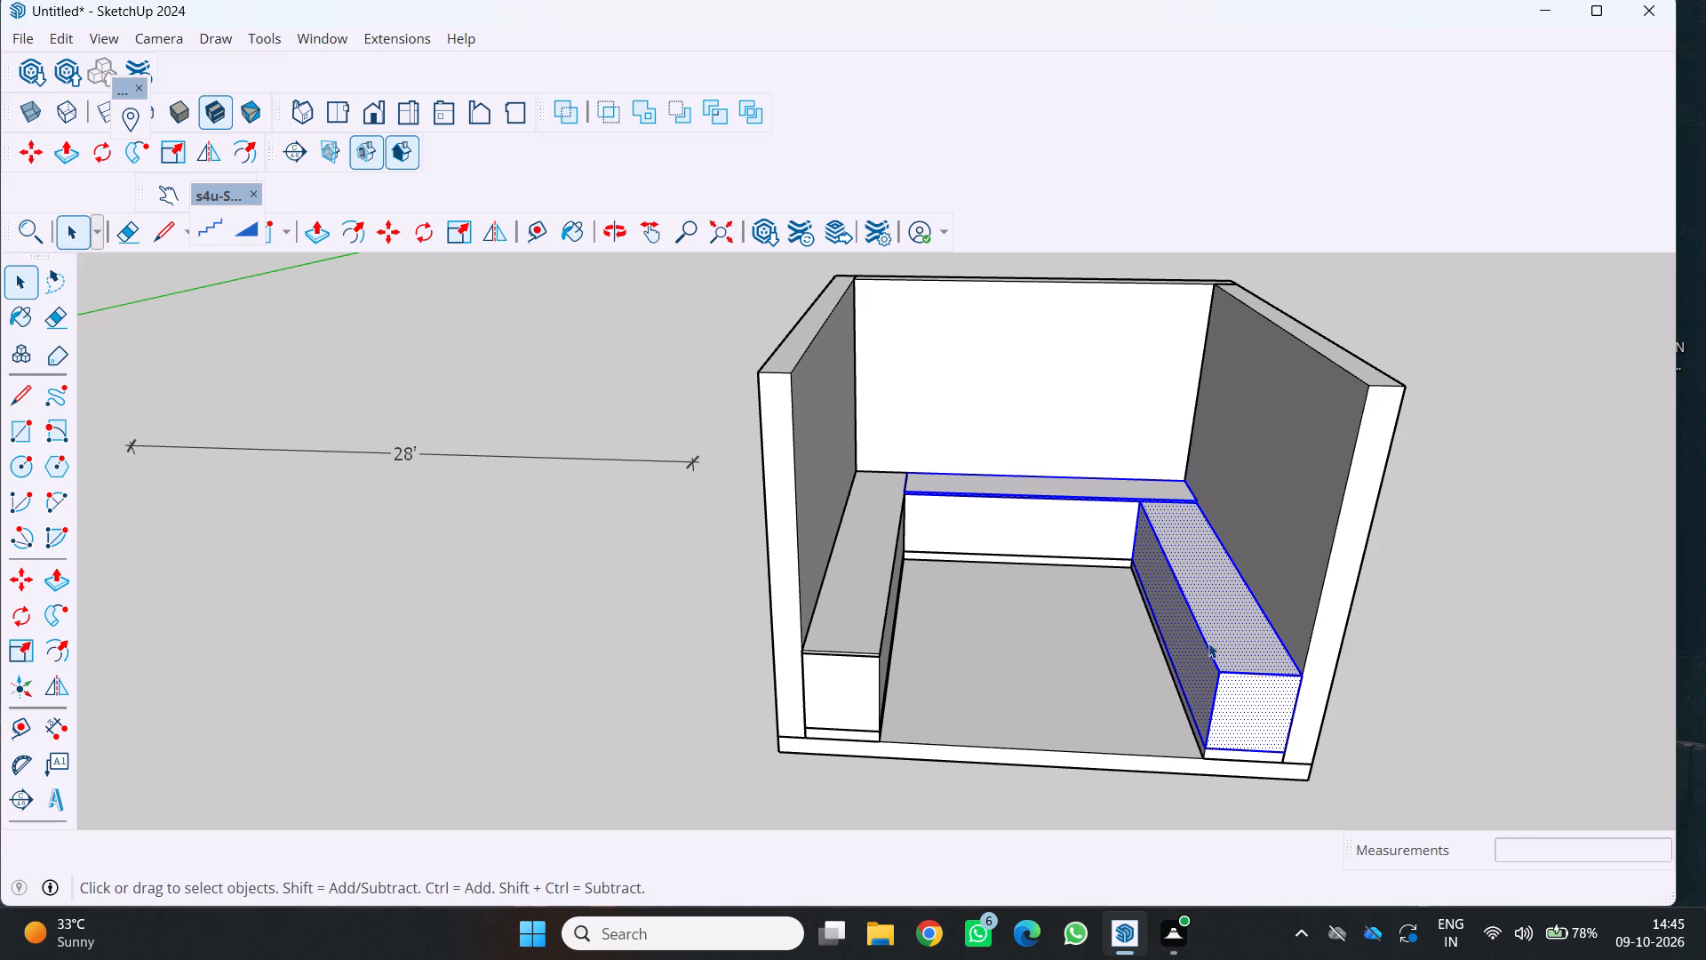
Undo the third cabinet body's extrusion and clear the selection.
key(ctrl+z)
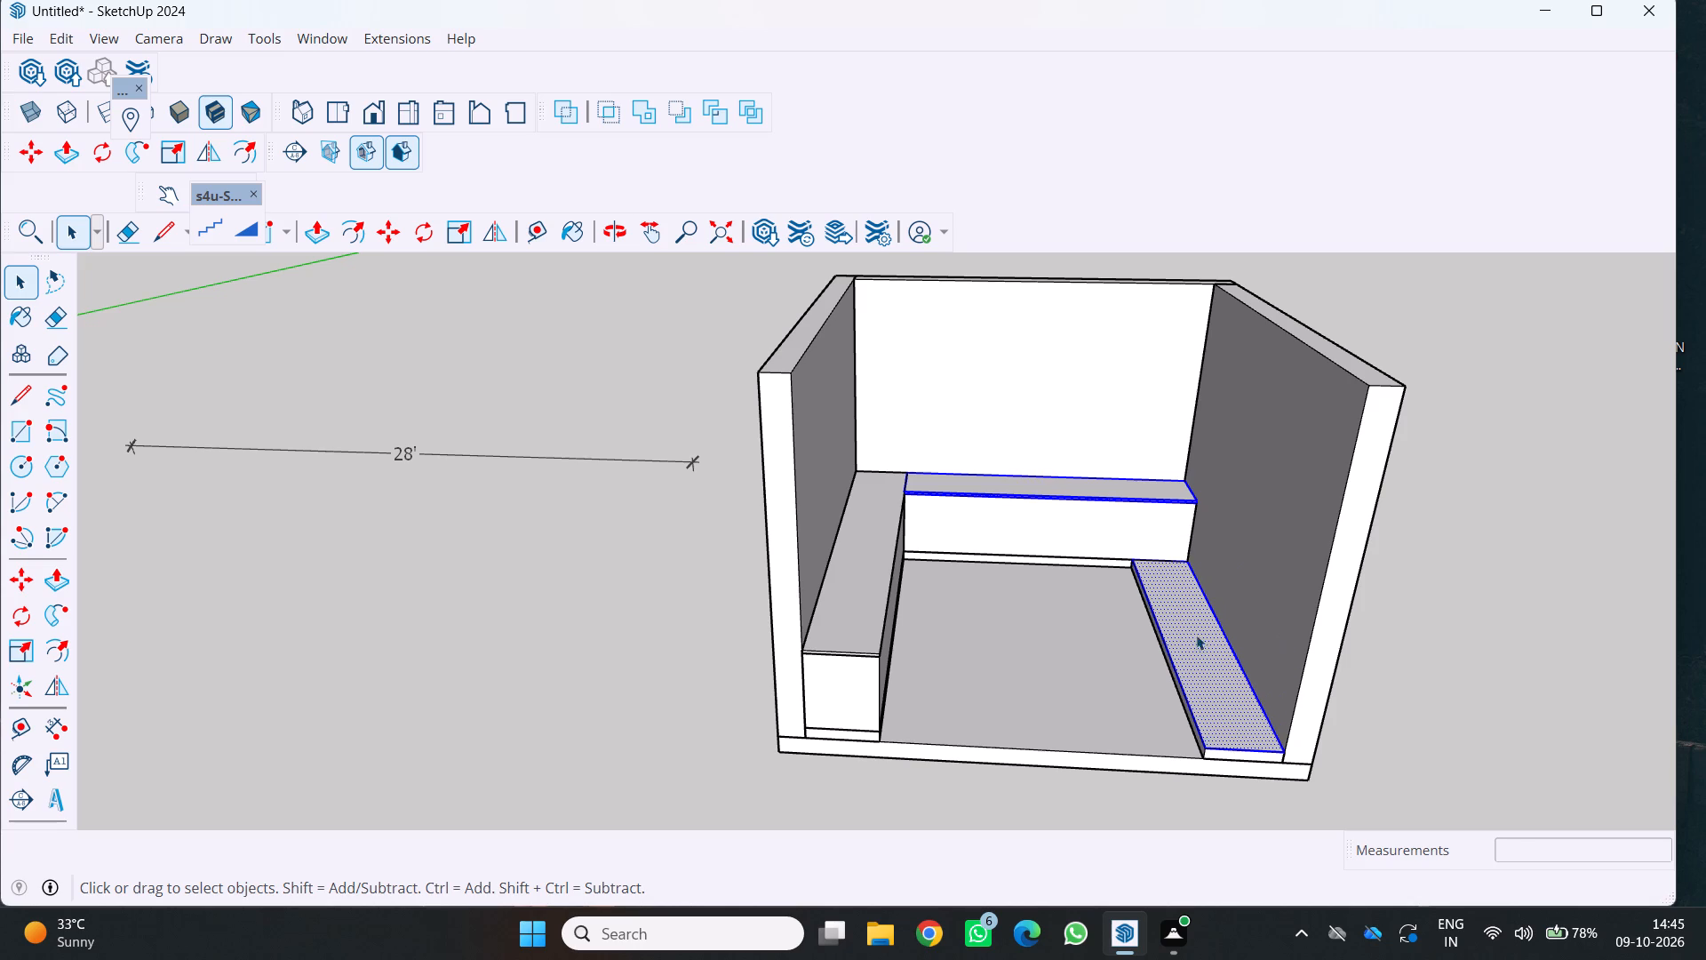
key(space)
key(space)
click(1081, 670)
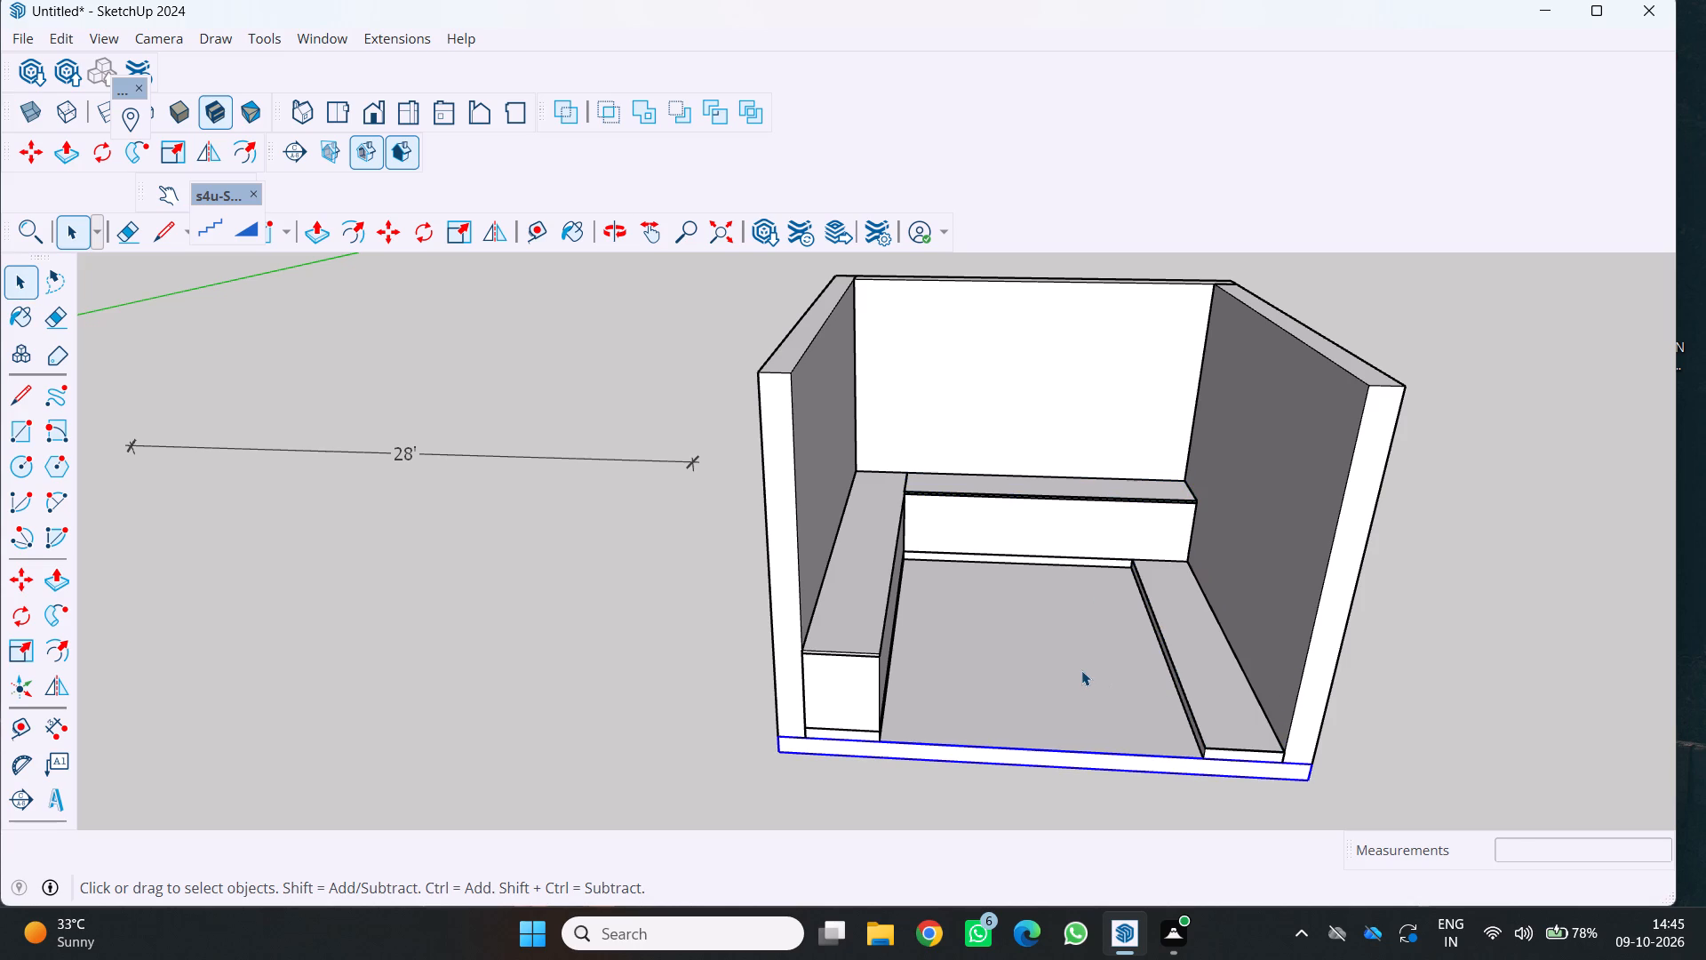
Select the face on top of the third plinth with everything connected to it to test which geometry it joins.
click(1196, 650)
double_click(1188, 650)
triple_click(1185, 649)
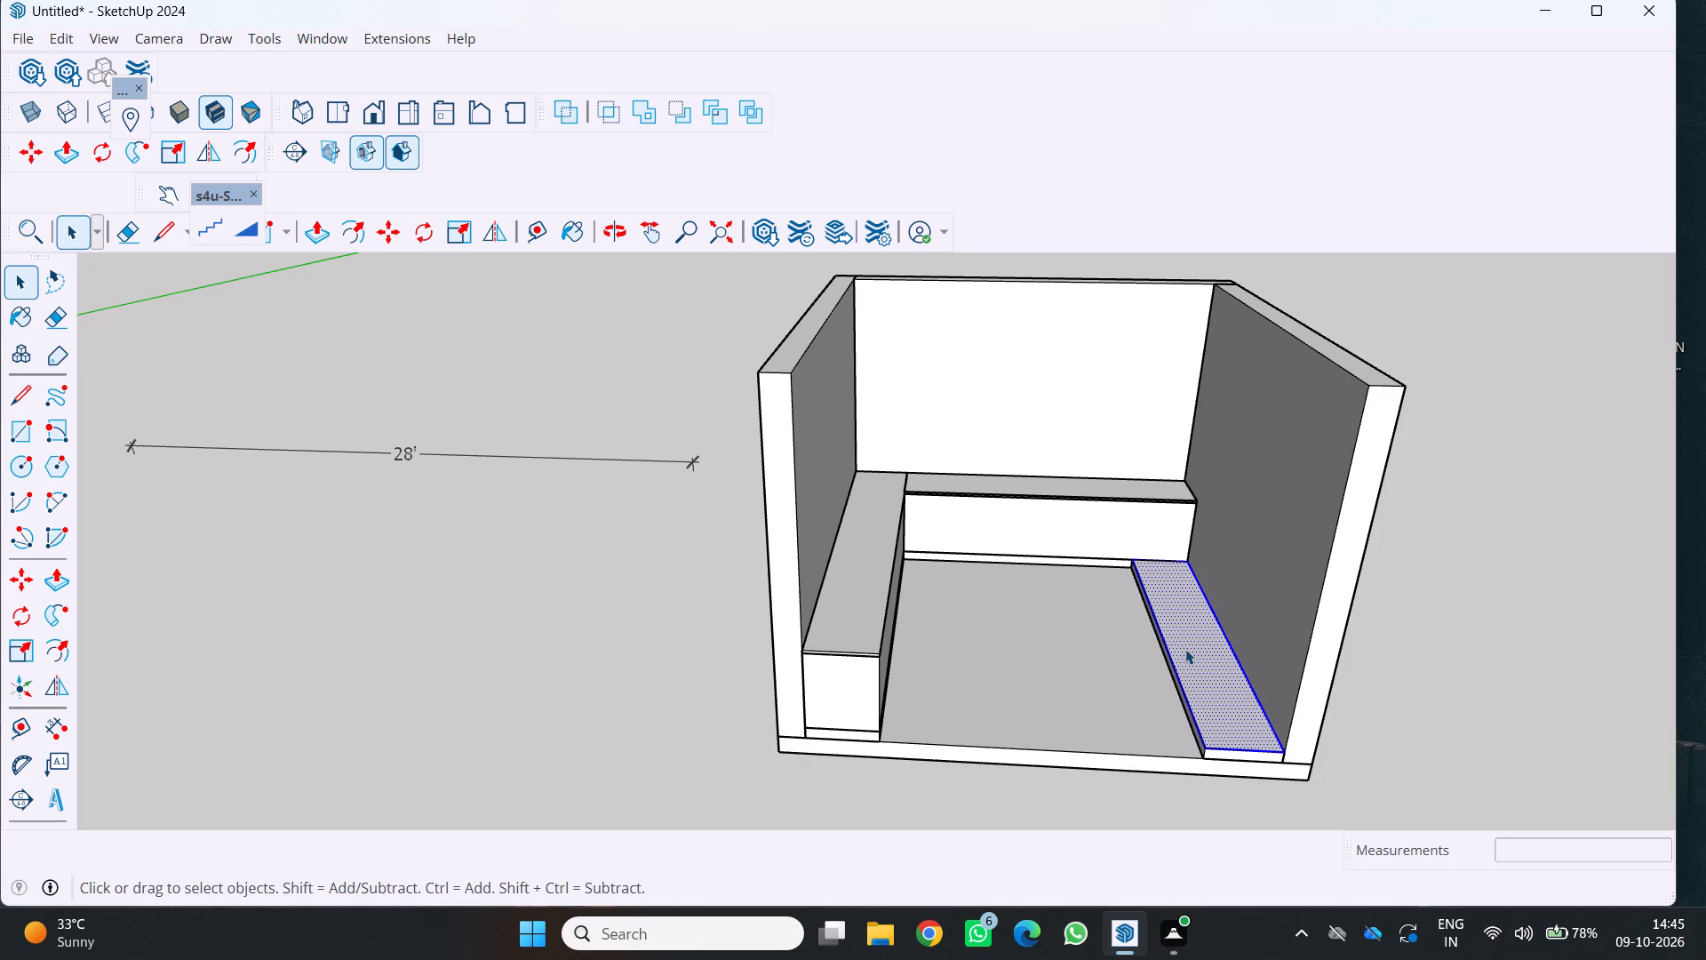
scroll(1190, 654, up, 2)
middle_click(1197, 656)
middle_drag(1203, 658, 1229, 633)
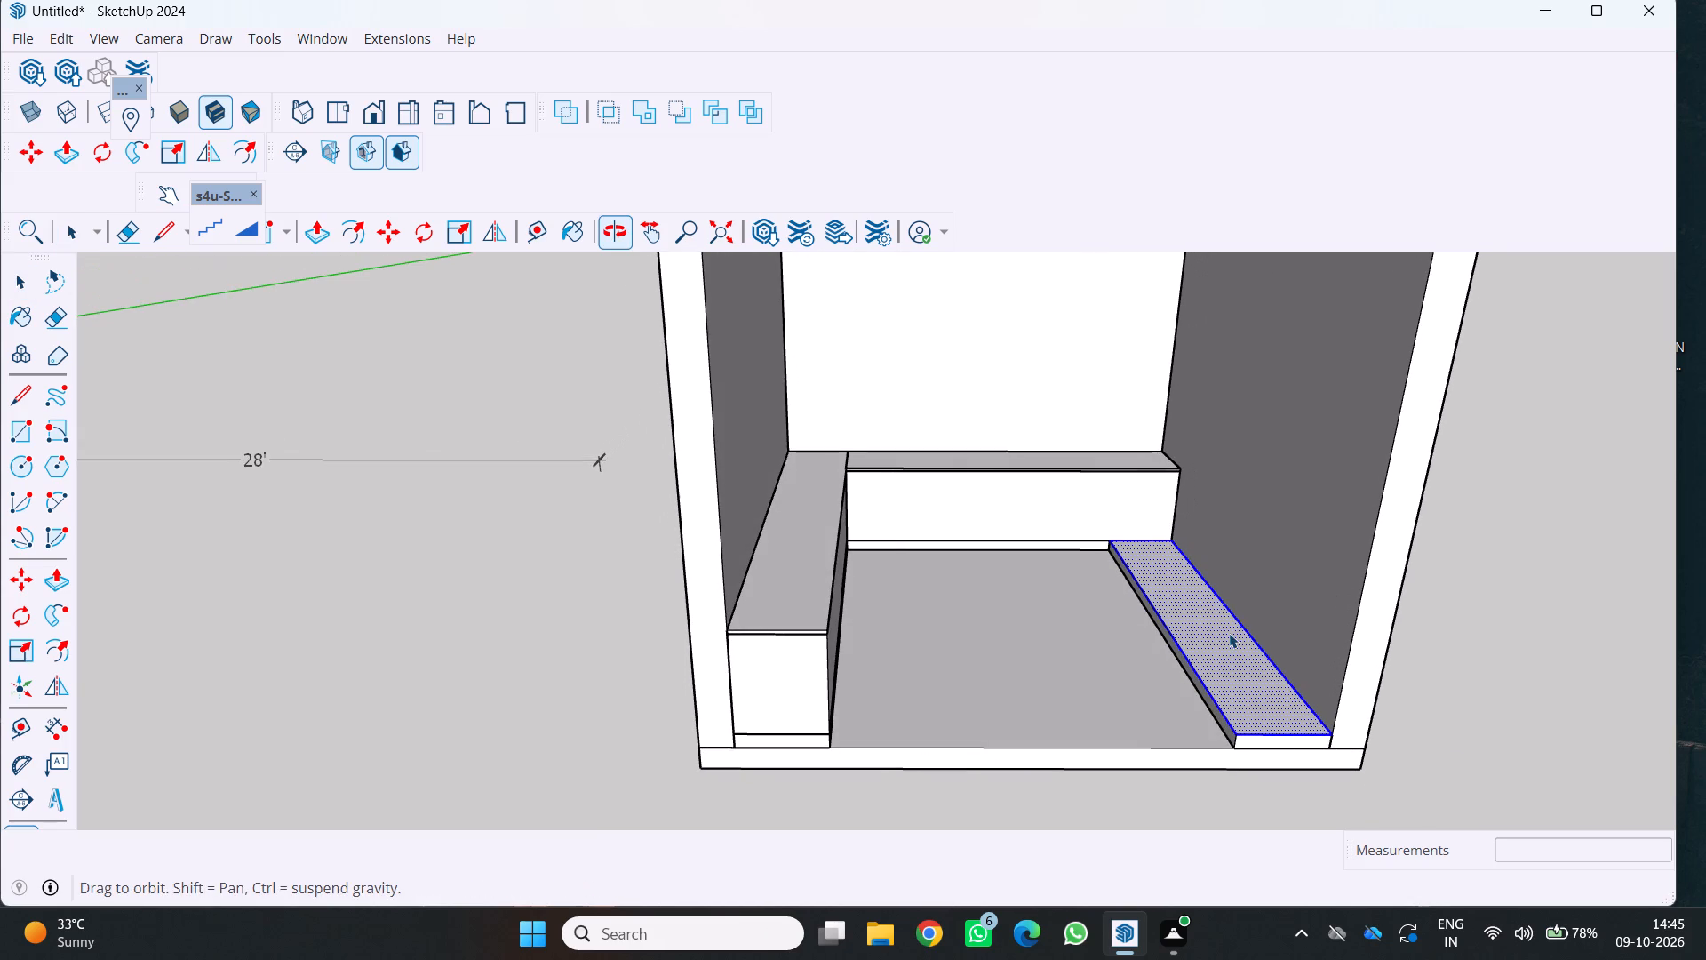
drag(1229, 668, 1228, 676)
double_click(1224, 676)
double_click(1218, 675)
triple_click(1217, 675)
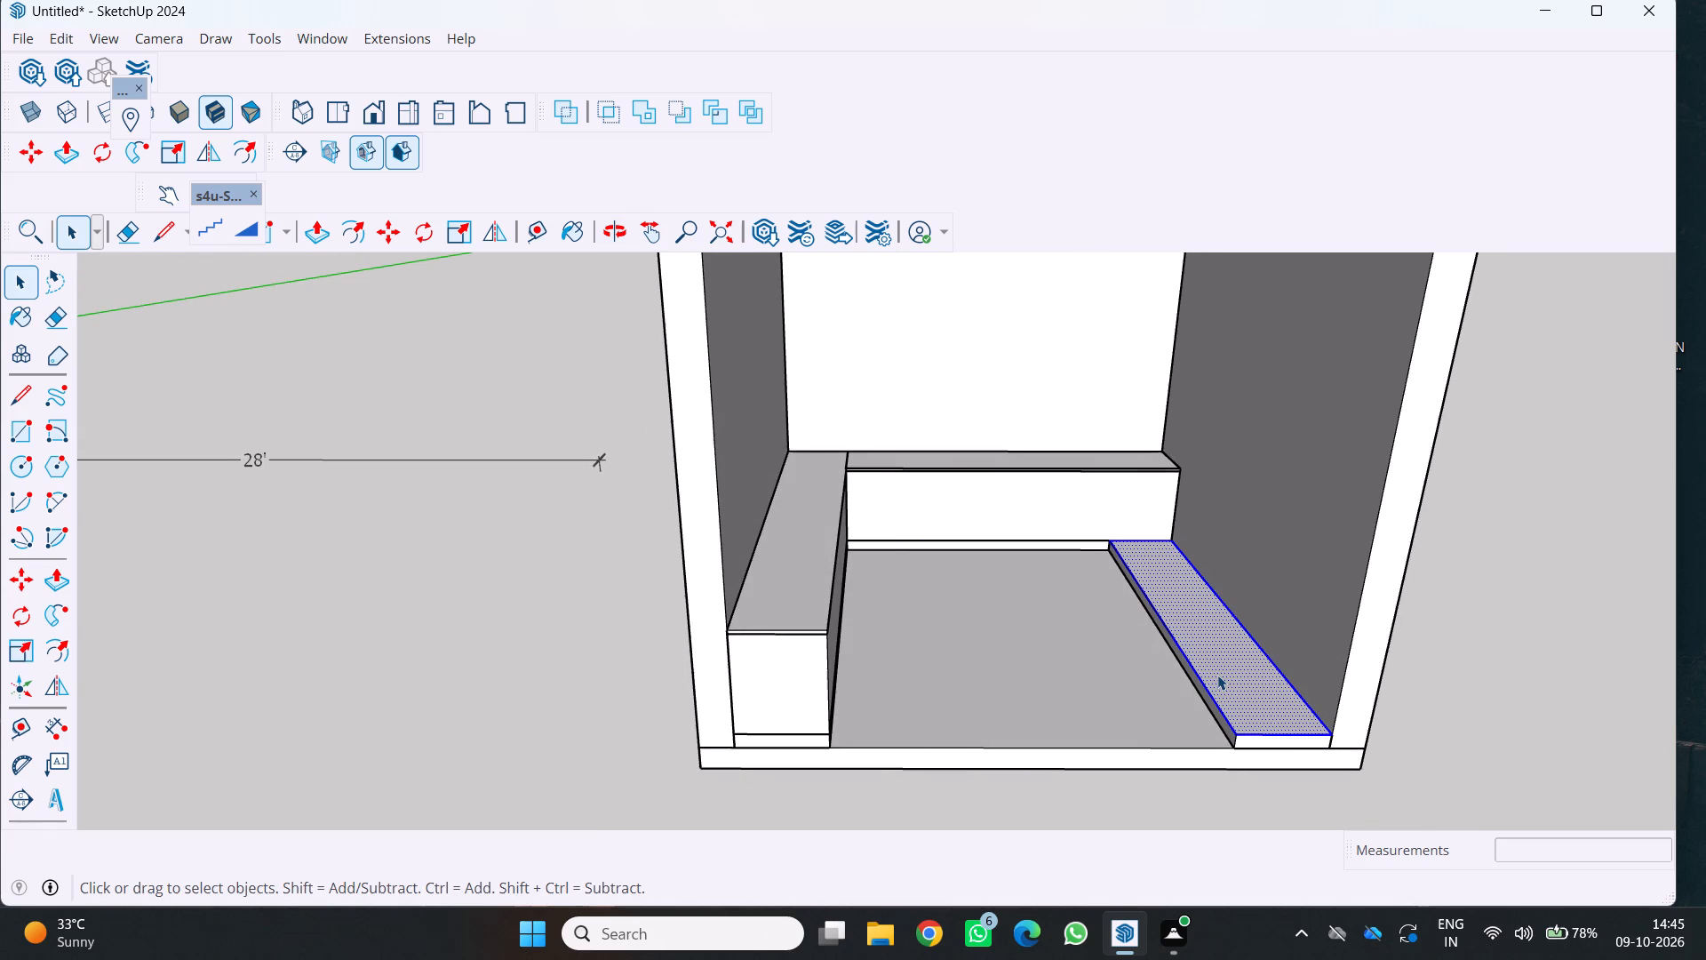
triple_click(1215, 674)
drag(1208, 676, 1202, 684)
click(1199, 673)
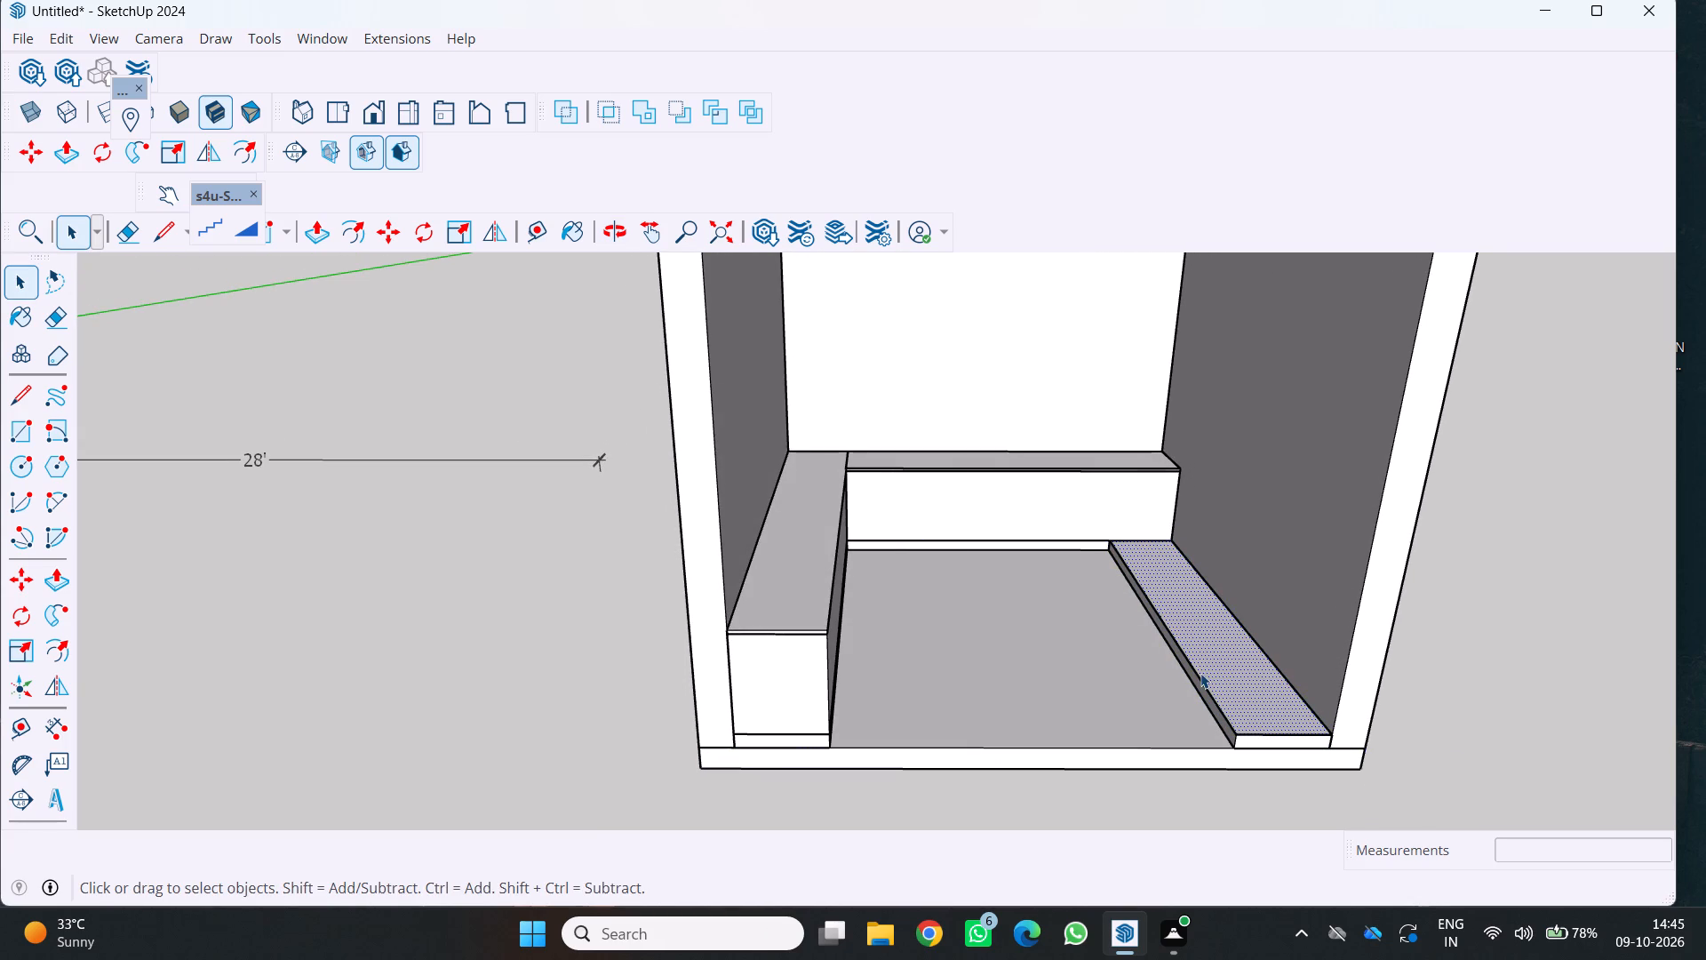
triple_click(1200, 673)
click(1200, 673)
double_click(1196, 673)
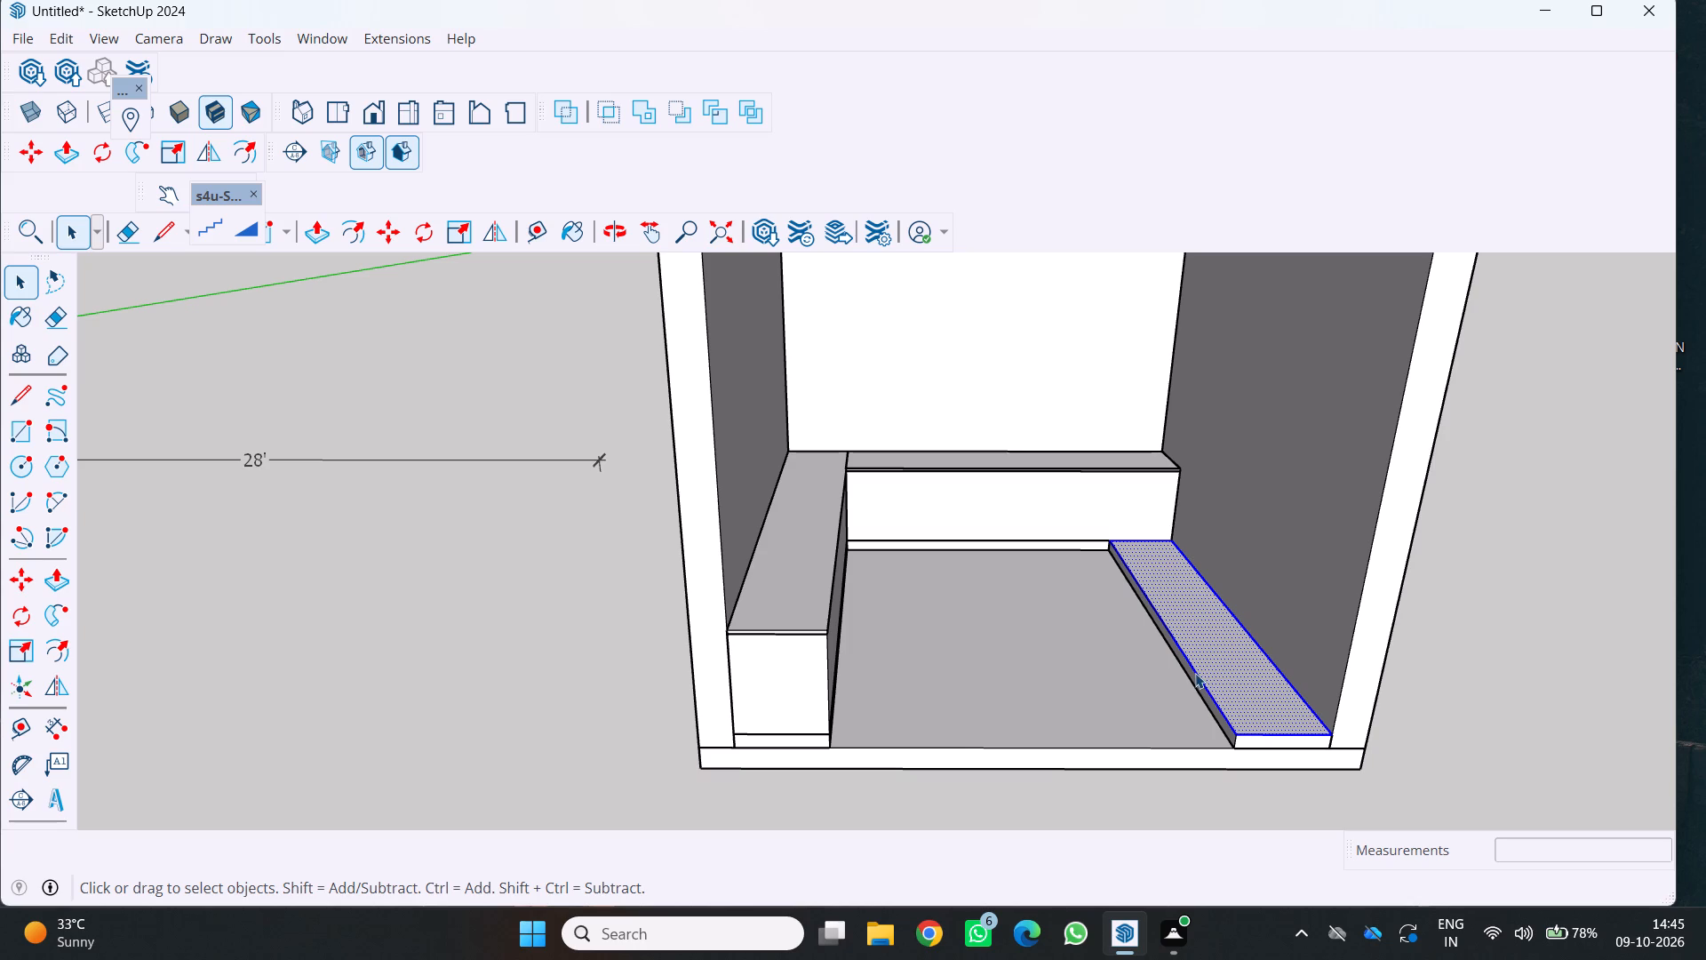
triple_click(1194, 657)
triple_click(1194, 655)
triple_click(1194, 655)
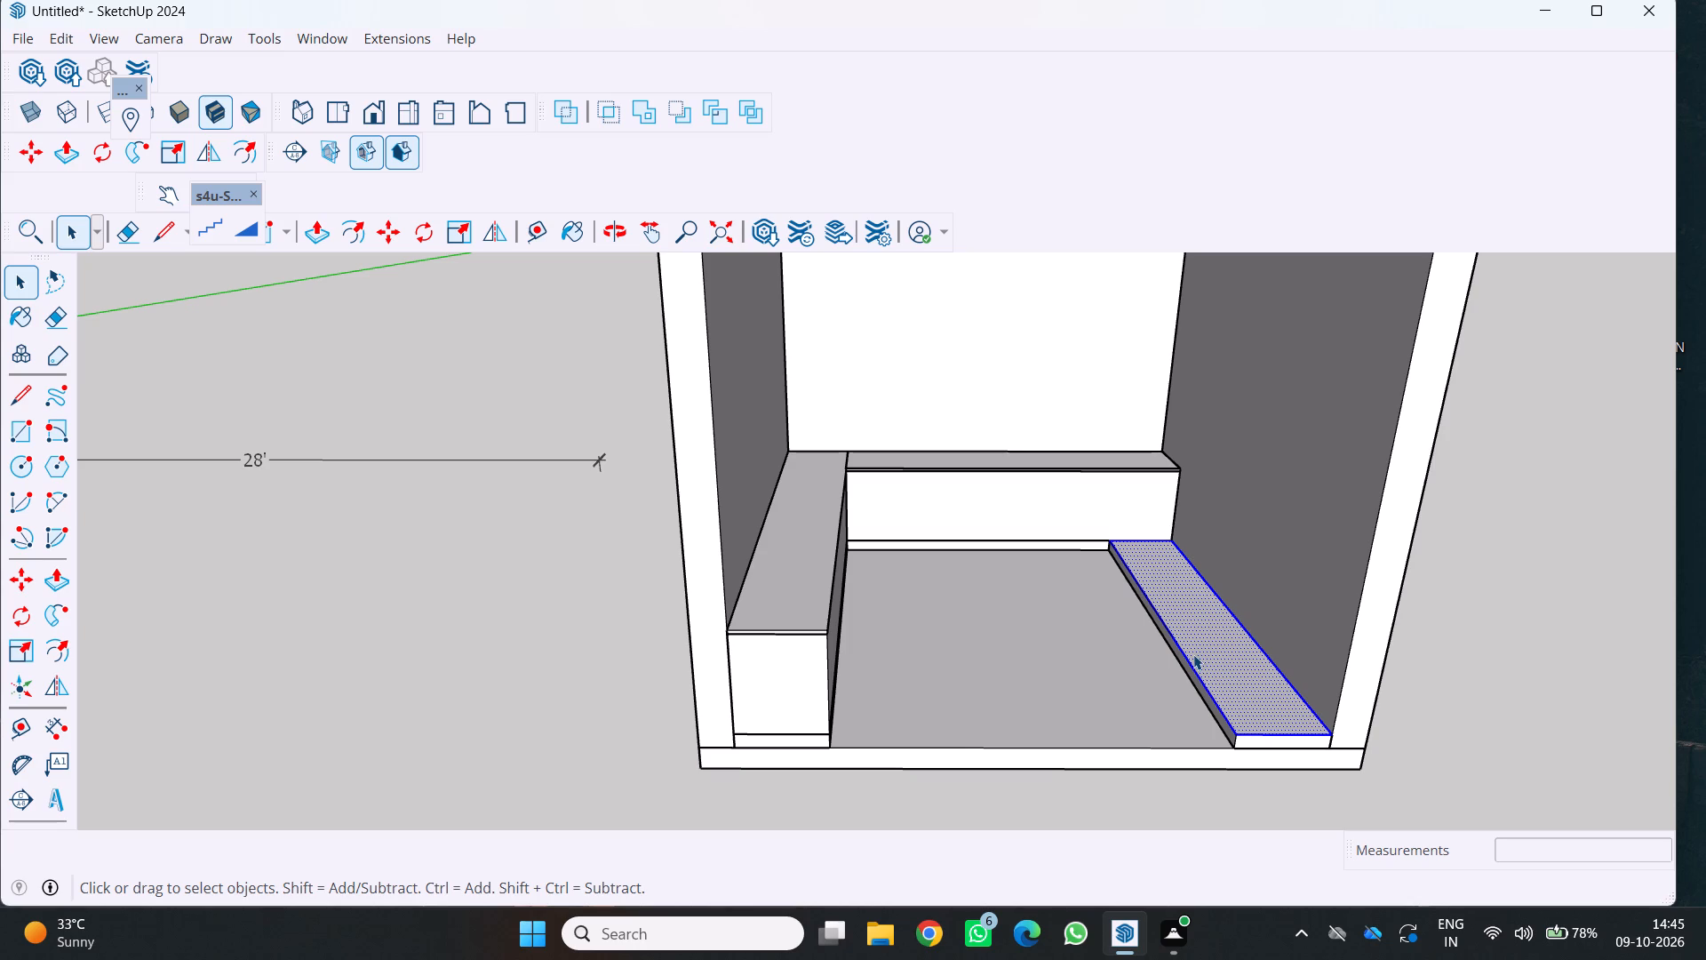
triple_click(1191, 653)
triple_click(1192, 653)
double_click(1194, 654)
Examine the third plinth's group and the loose face on its top, including the operations available for that face.
scroll(1224, 679, up, 3)
middle_drag(1234, 684, 1254, 624)
scroll(1254, 647, up, 1)
click(1281, 679)
click(1275, 676)
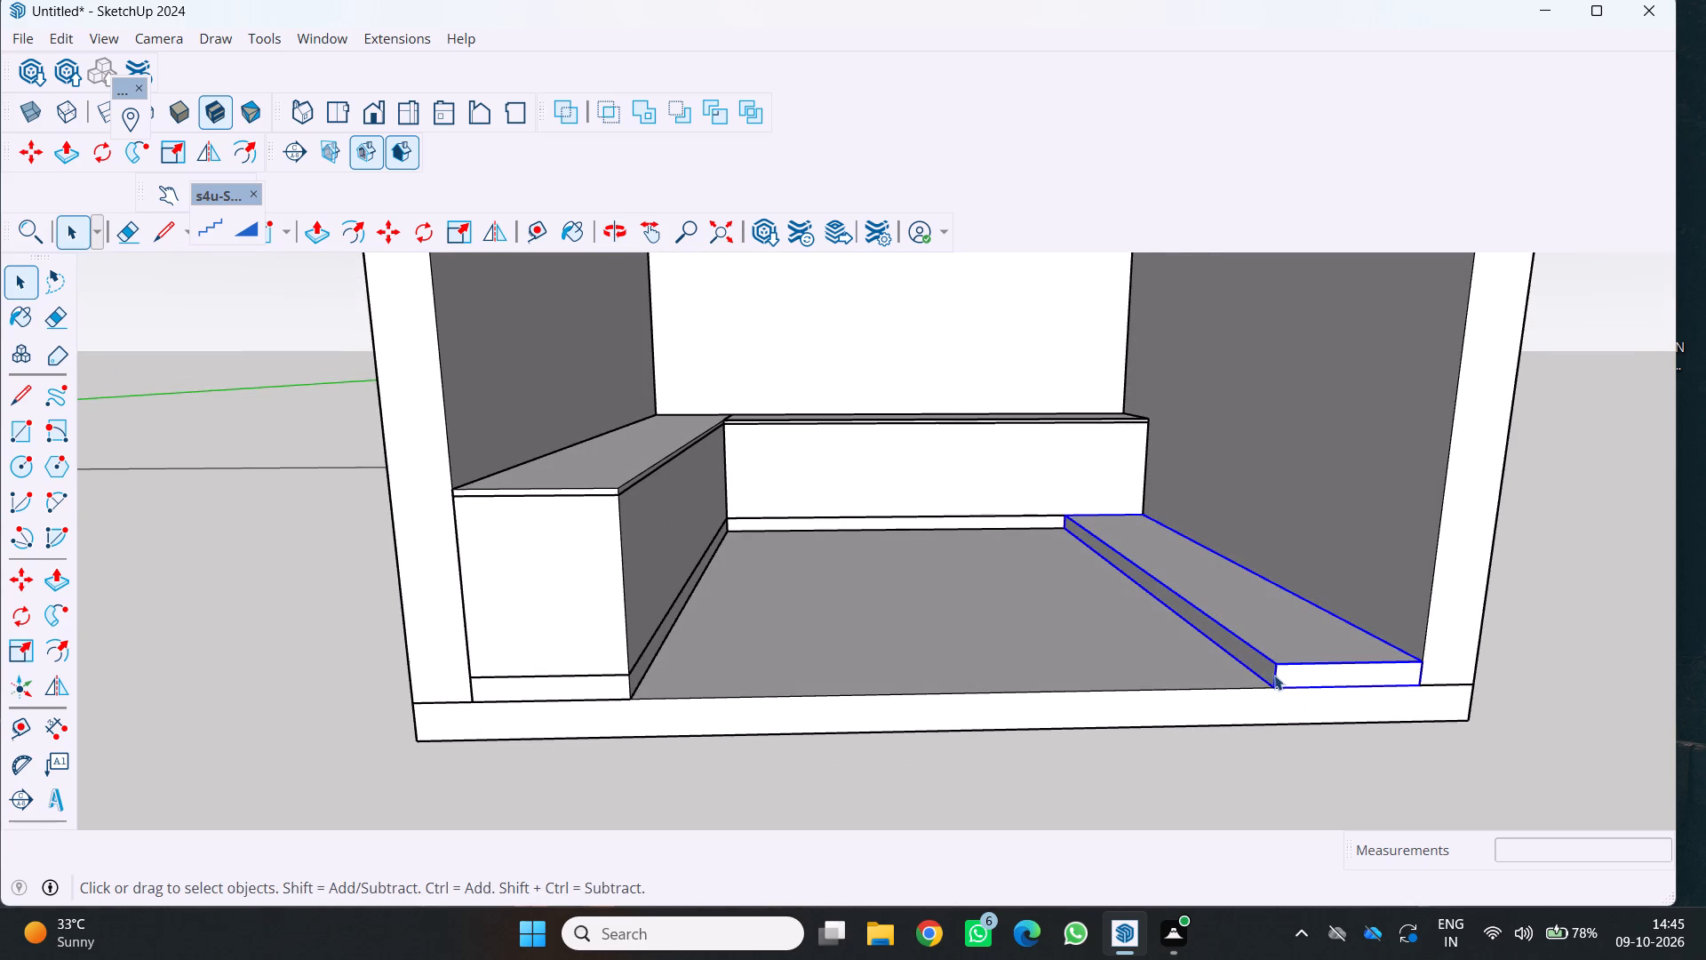
click(1270, 673)
middle_drag(1226, 580, 1237, 591)
middle_drag(1238, 593, 1213, 740)
middle_click(1208, 754)
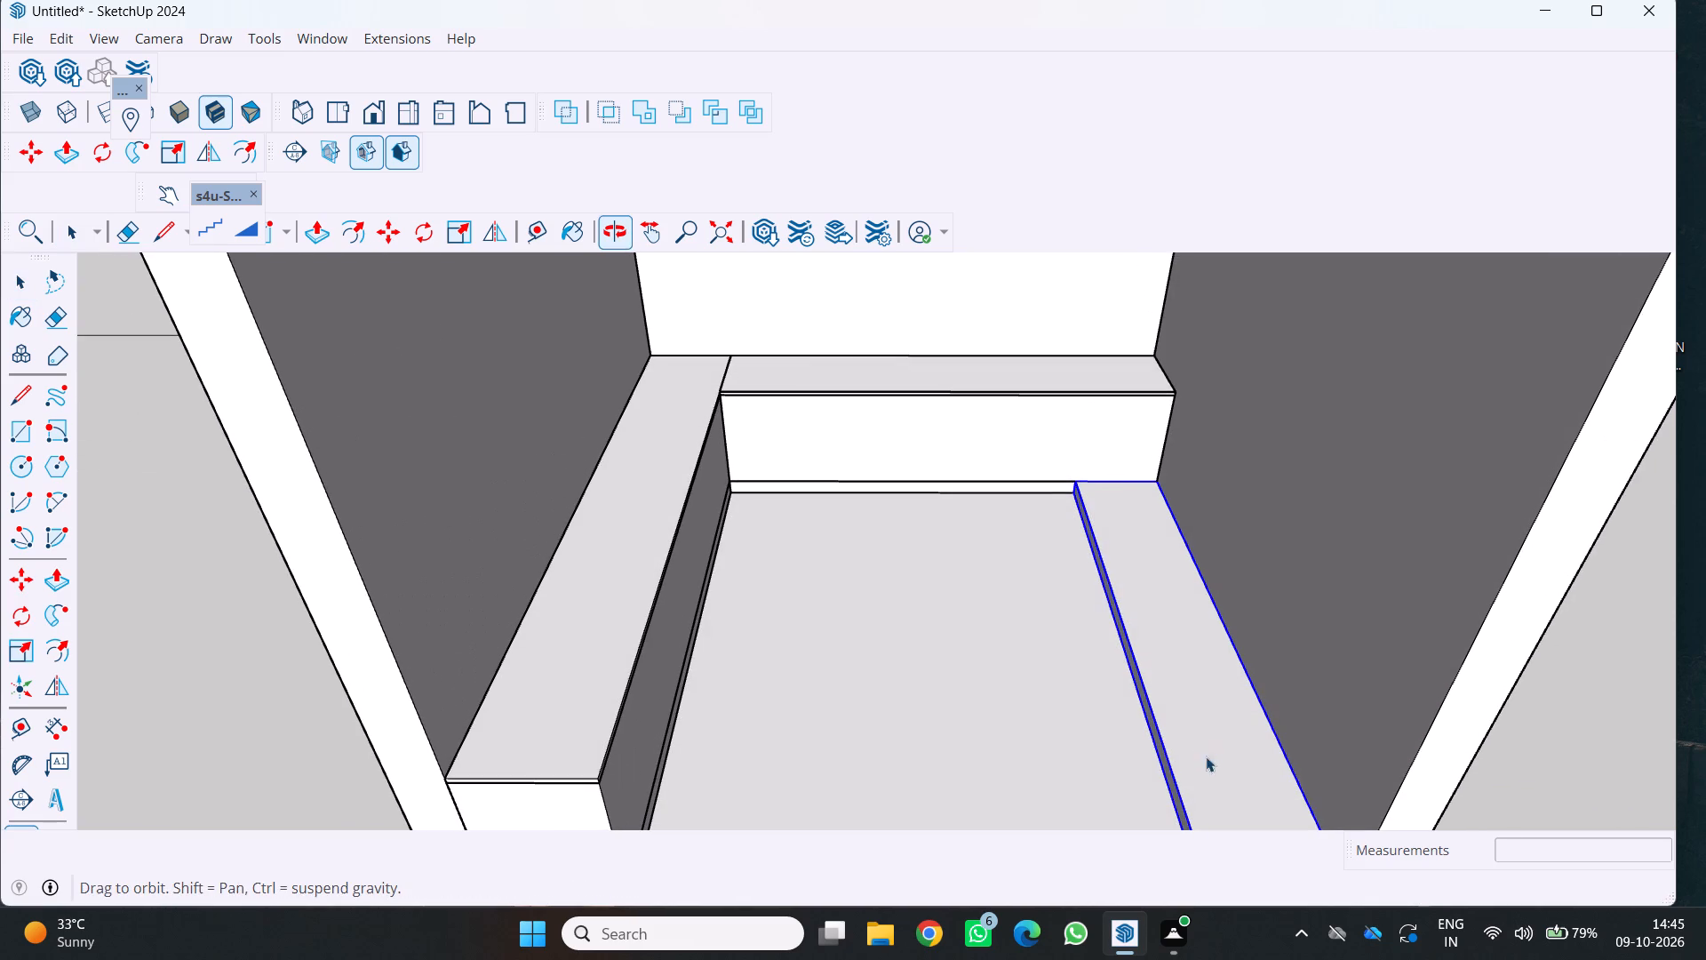
scroll(1190, 701, down, 5)
right_click(1204, 677)
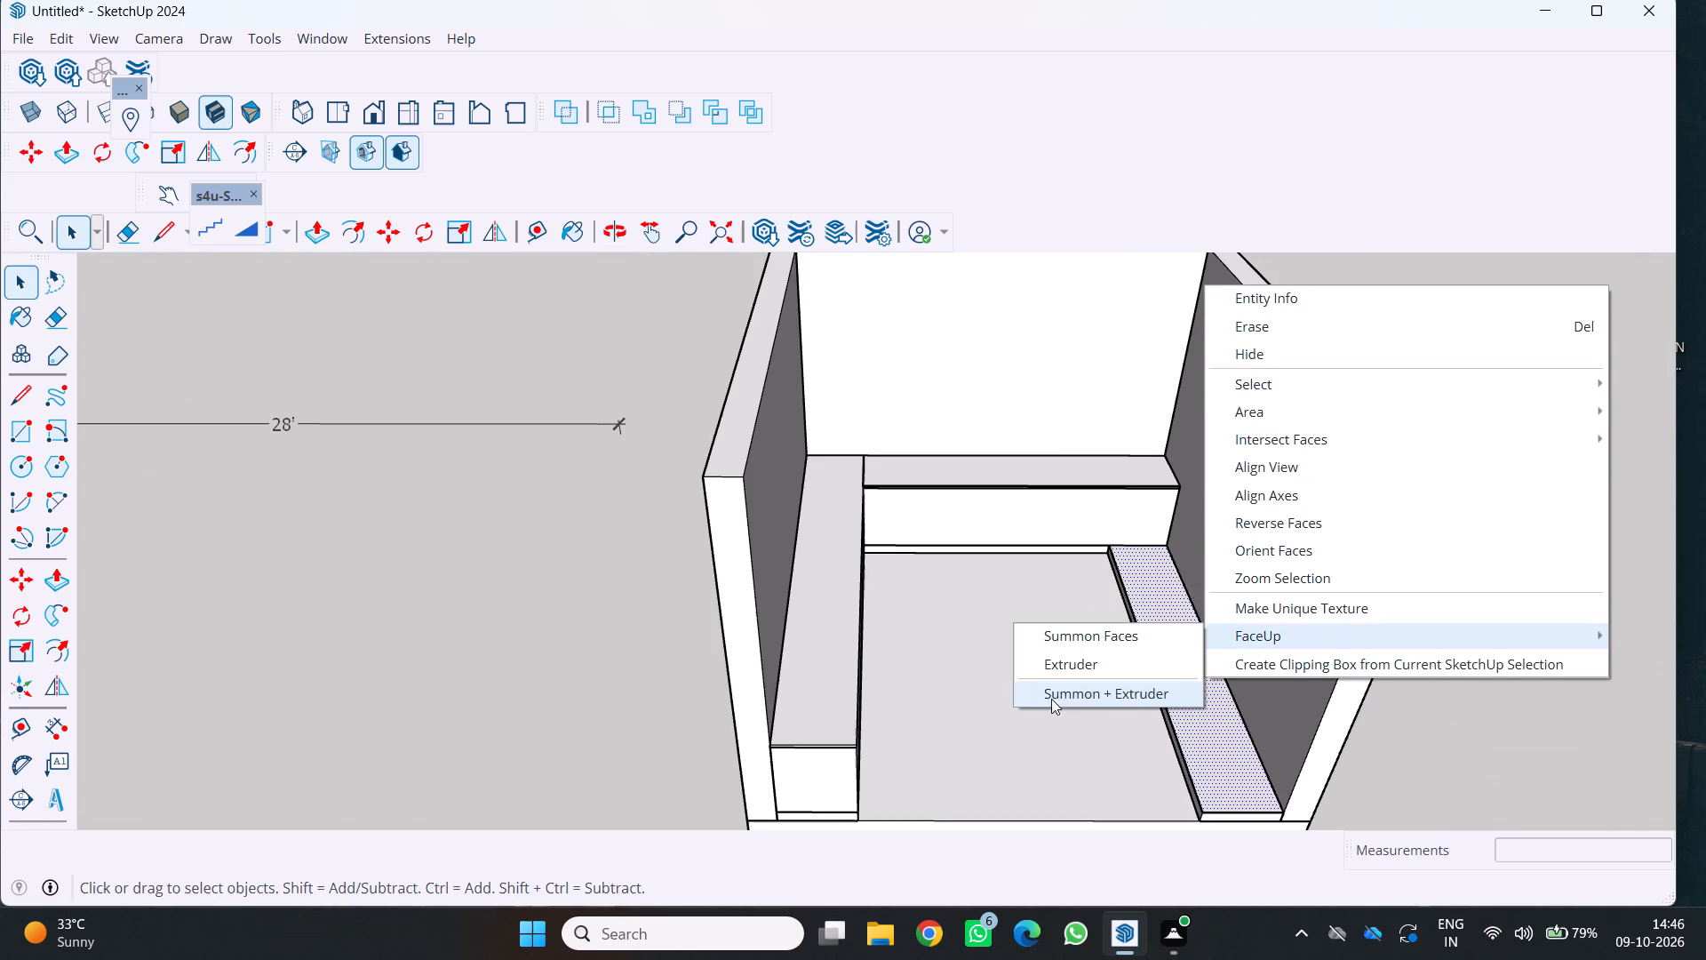
click(1054, 709)
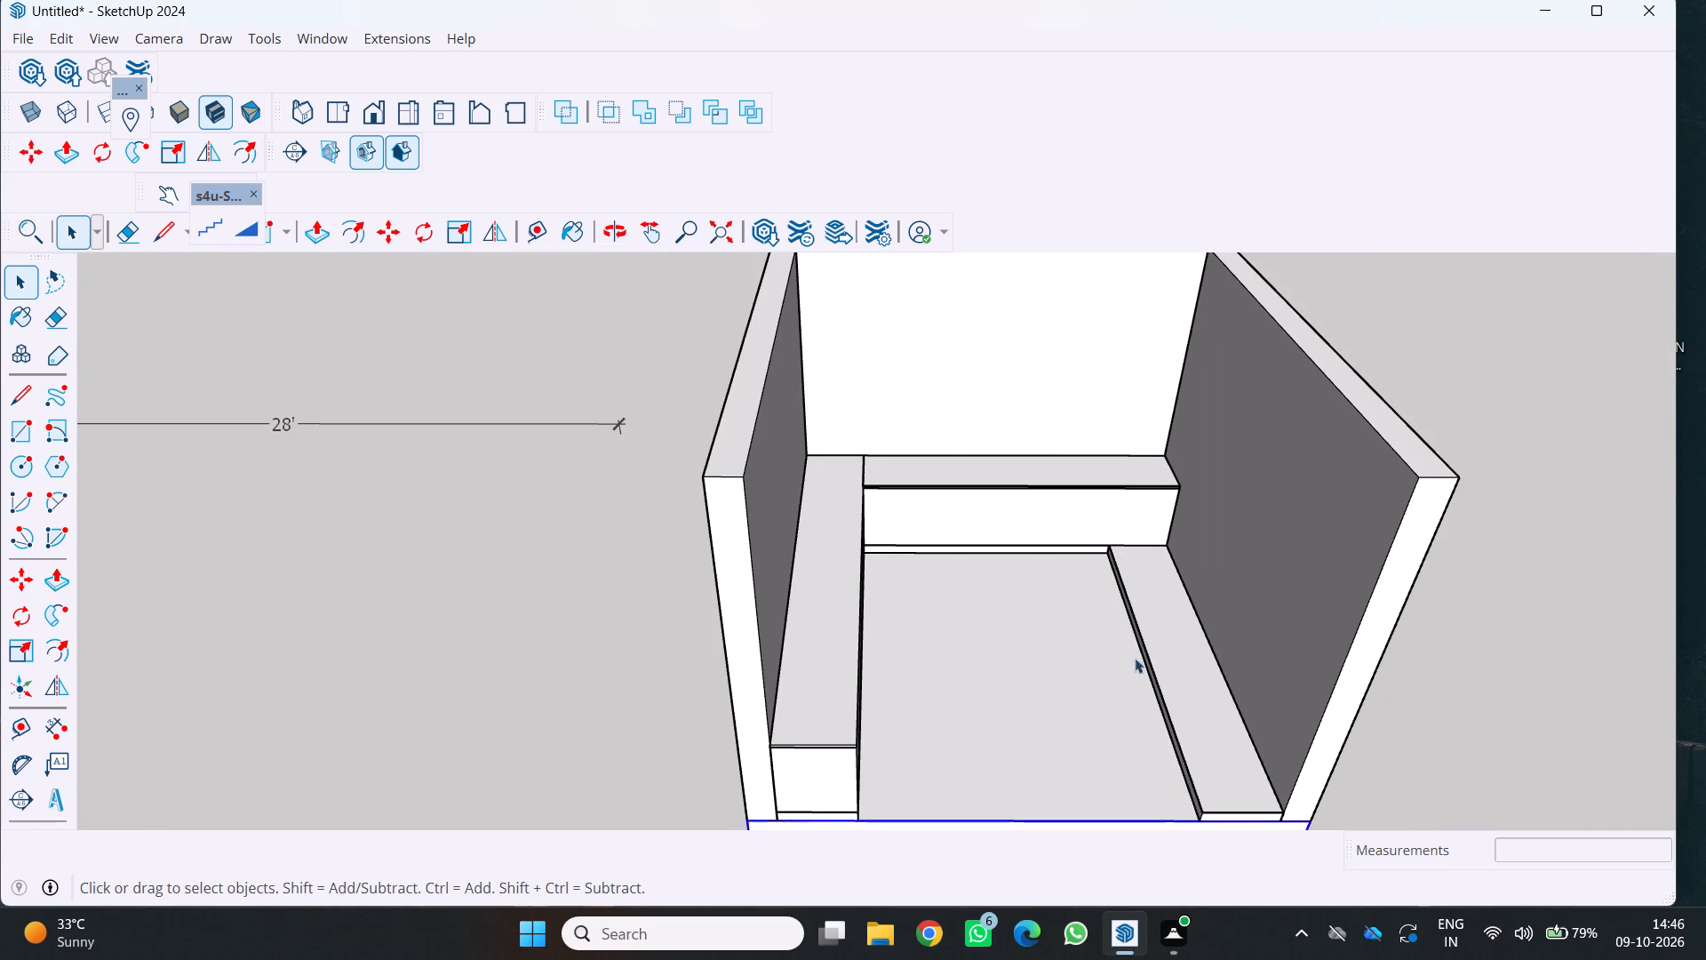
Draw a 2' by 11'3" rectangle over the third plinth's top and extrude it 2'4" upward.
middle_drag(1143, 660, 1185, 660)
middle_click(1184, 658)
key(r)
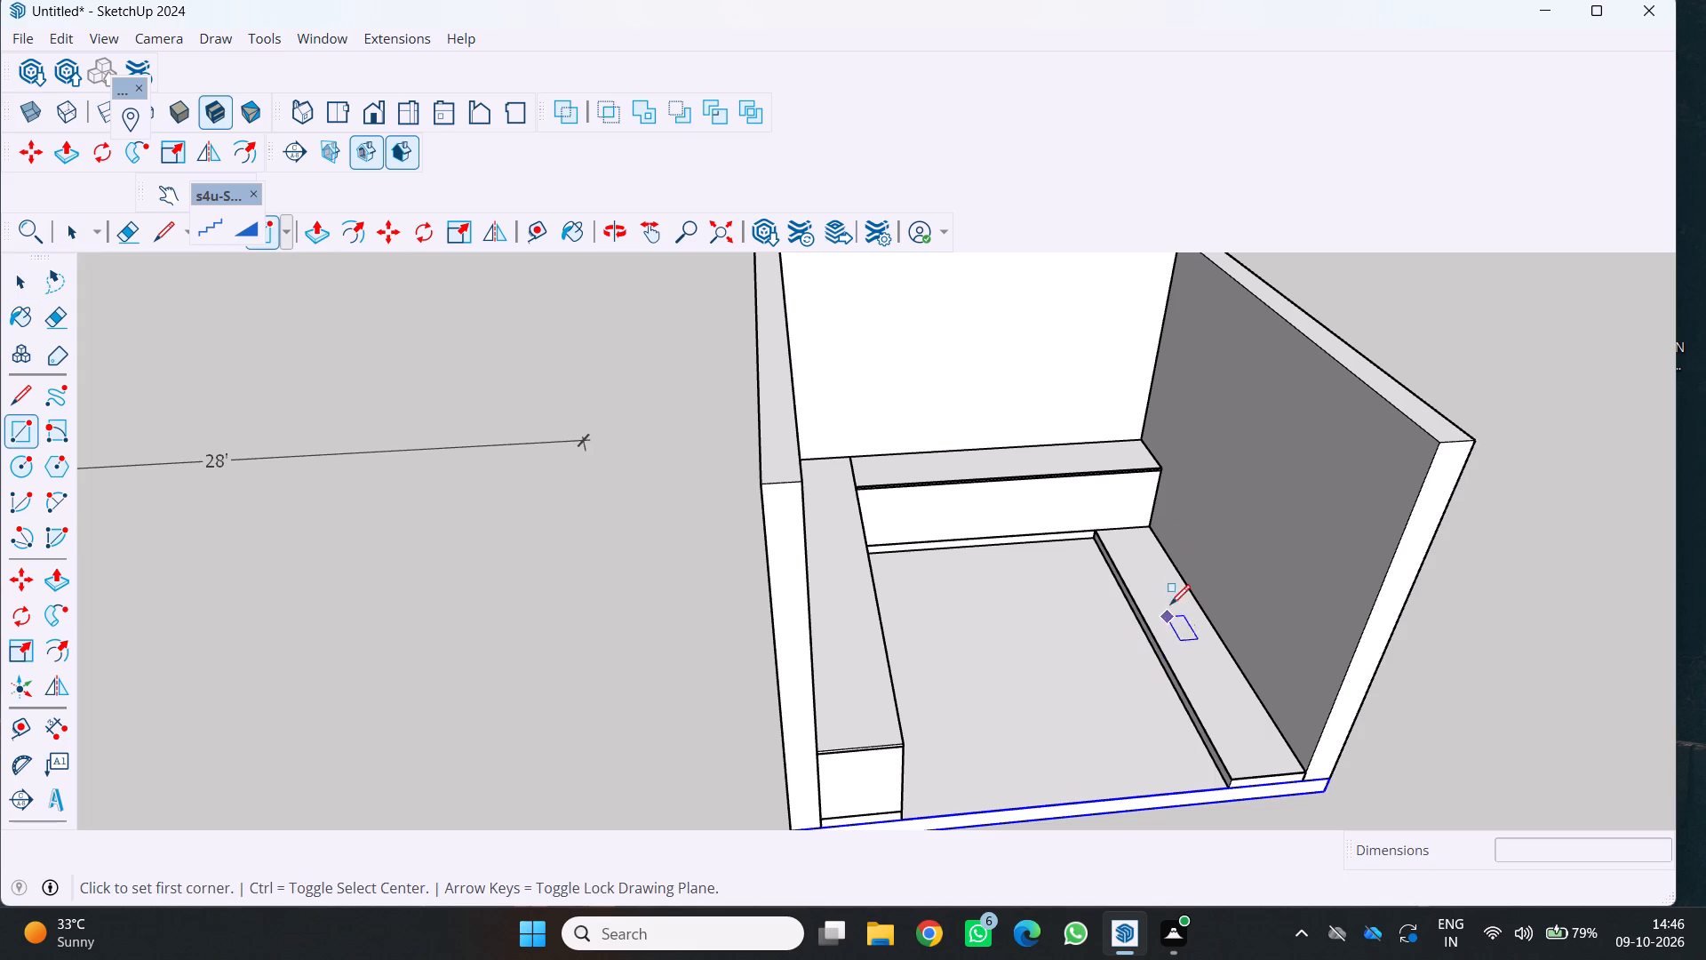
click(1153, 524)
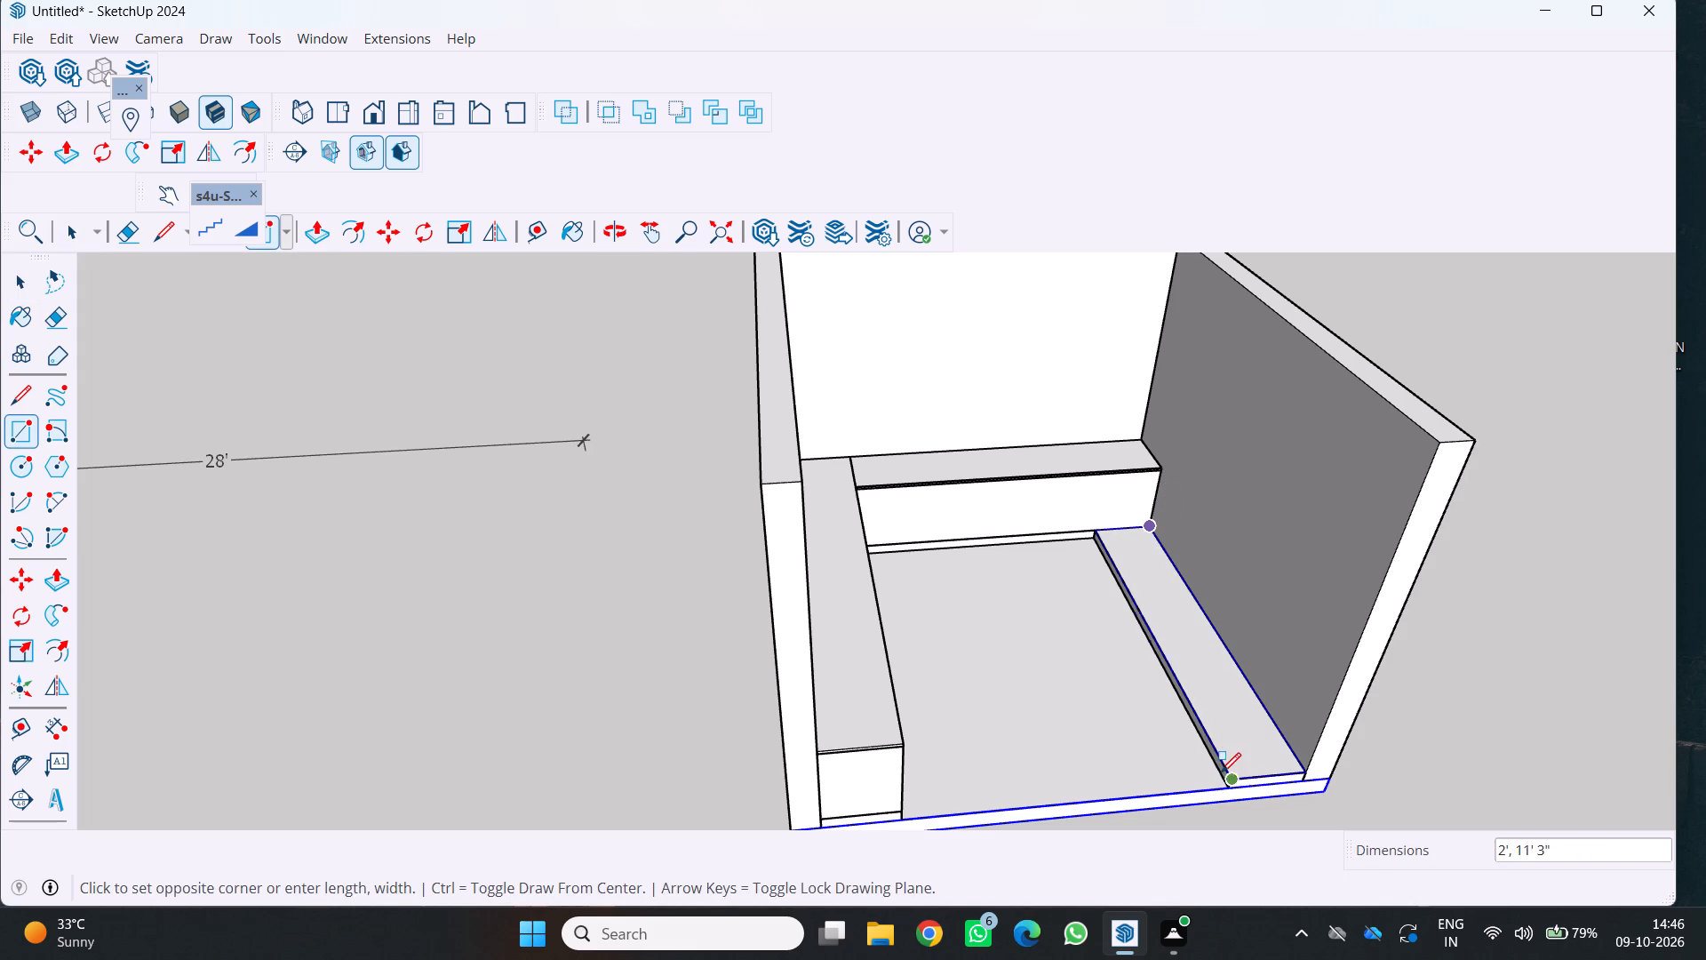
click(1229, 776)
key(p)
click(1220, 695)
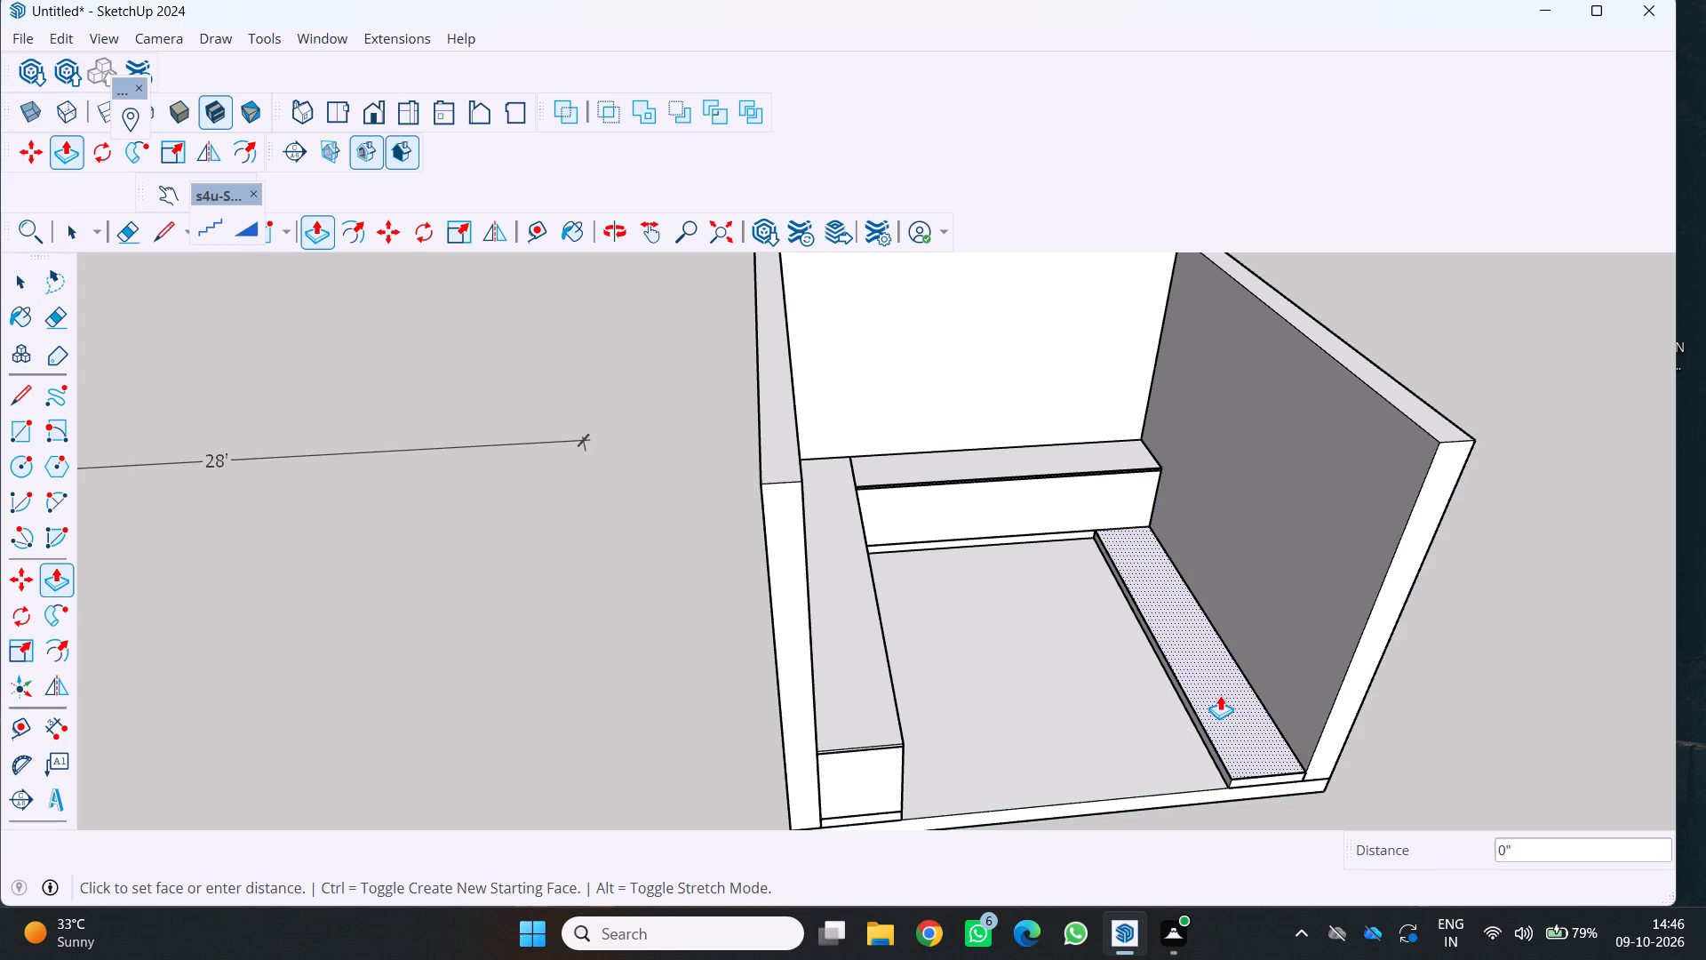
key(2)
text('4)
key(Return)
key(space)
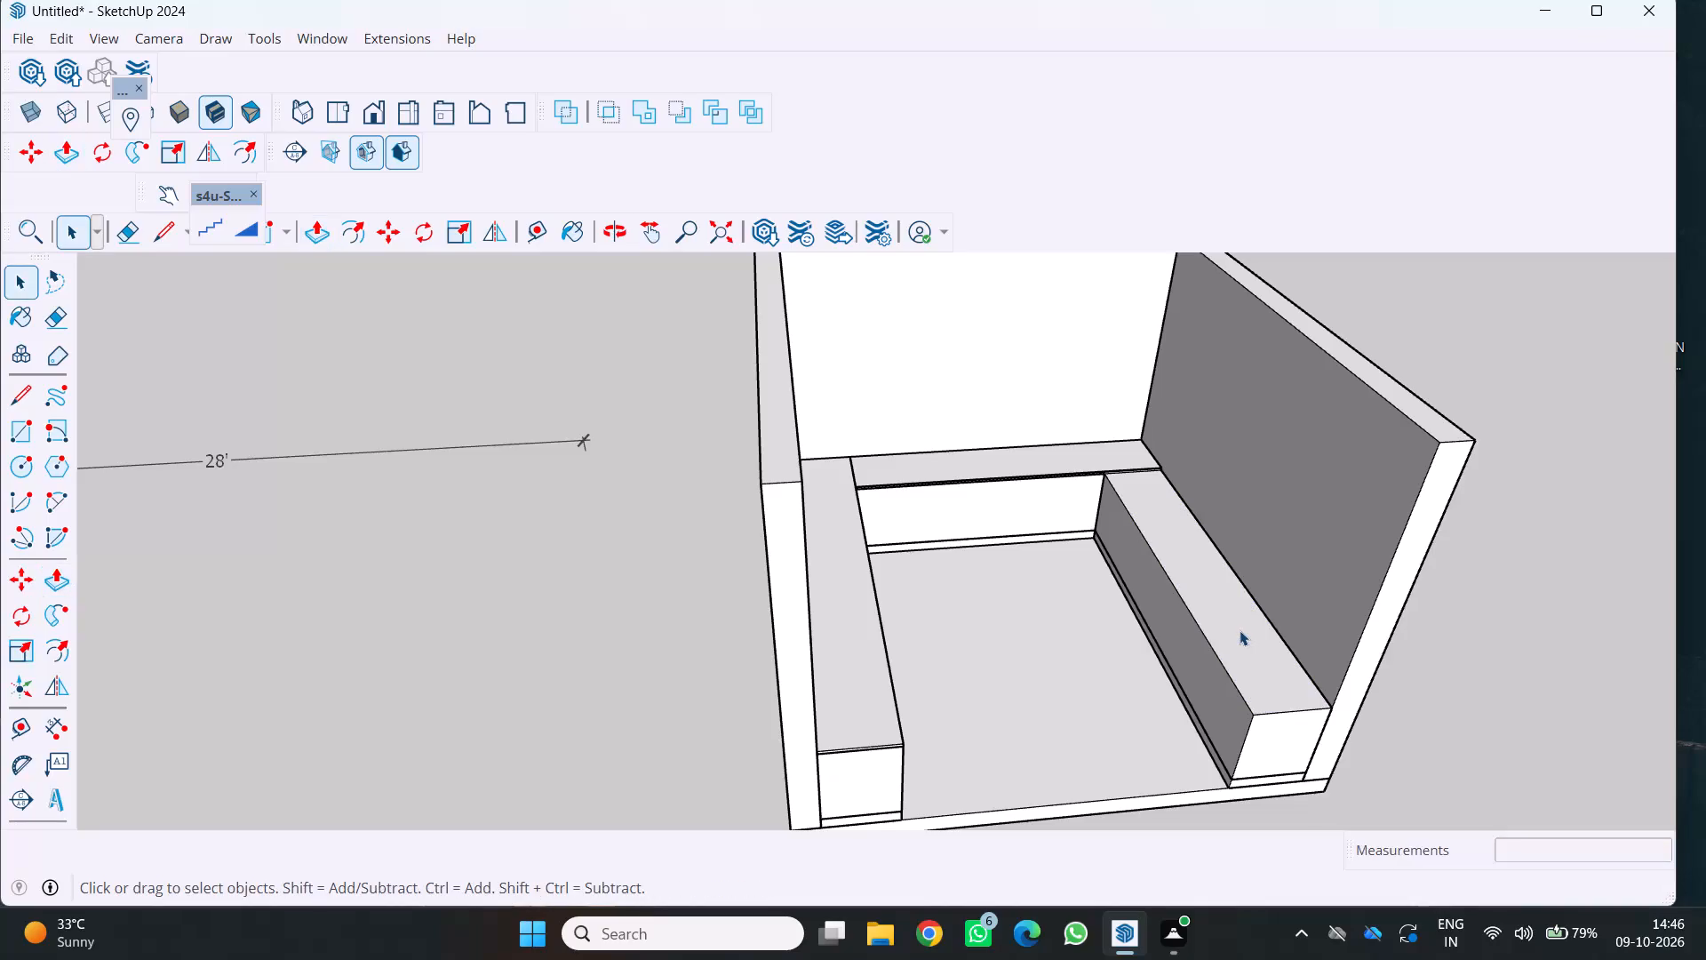
Select the third cabinet body with everything connected to it to test which geometry it joins.
triple_click(1240, 630)
middle_click(1243, 629)
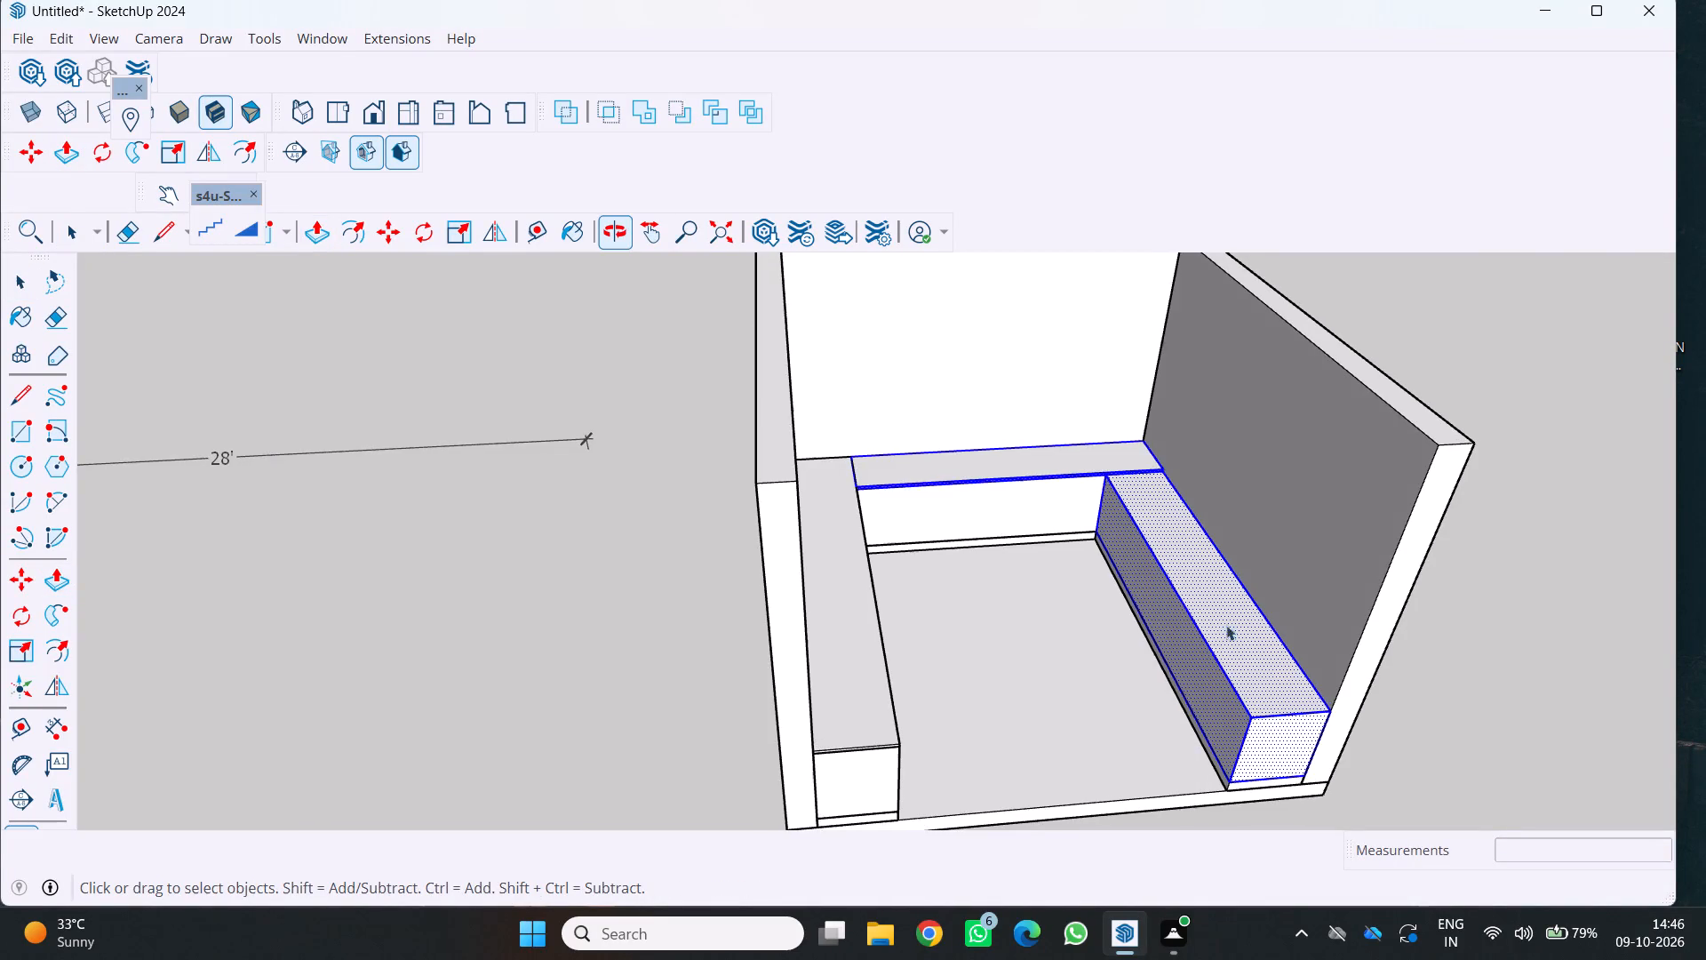
middle_drag(1196, 593, 1162, 571)
middle_click(1162, 571)
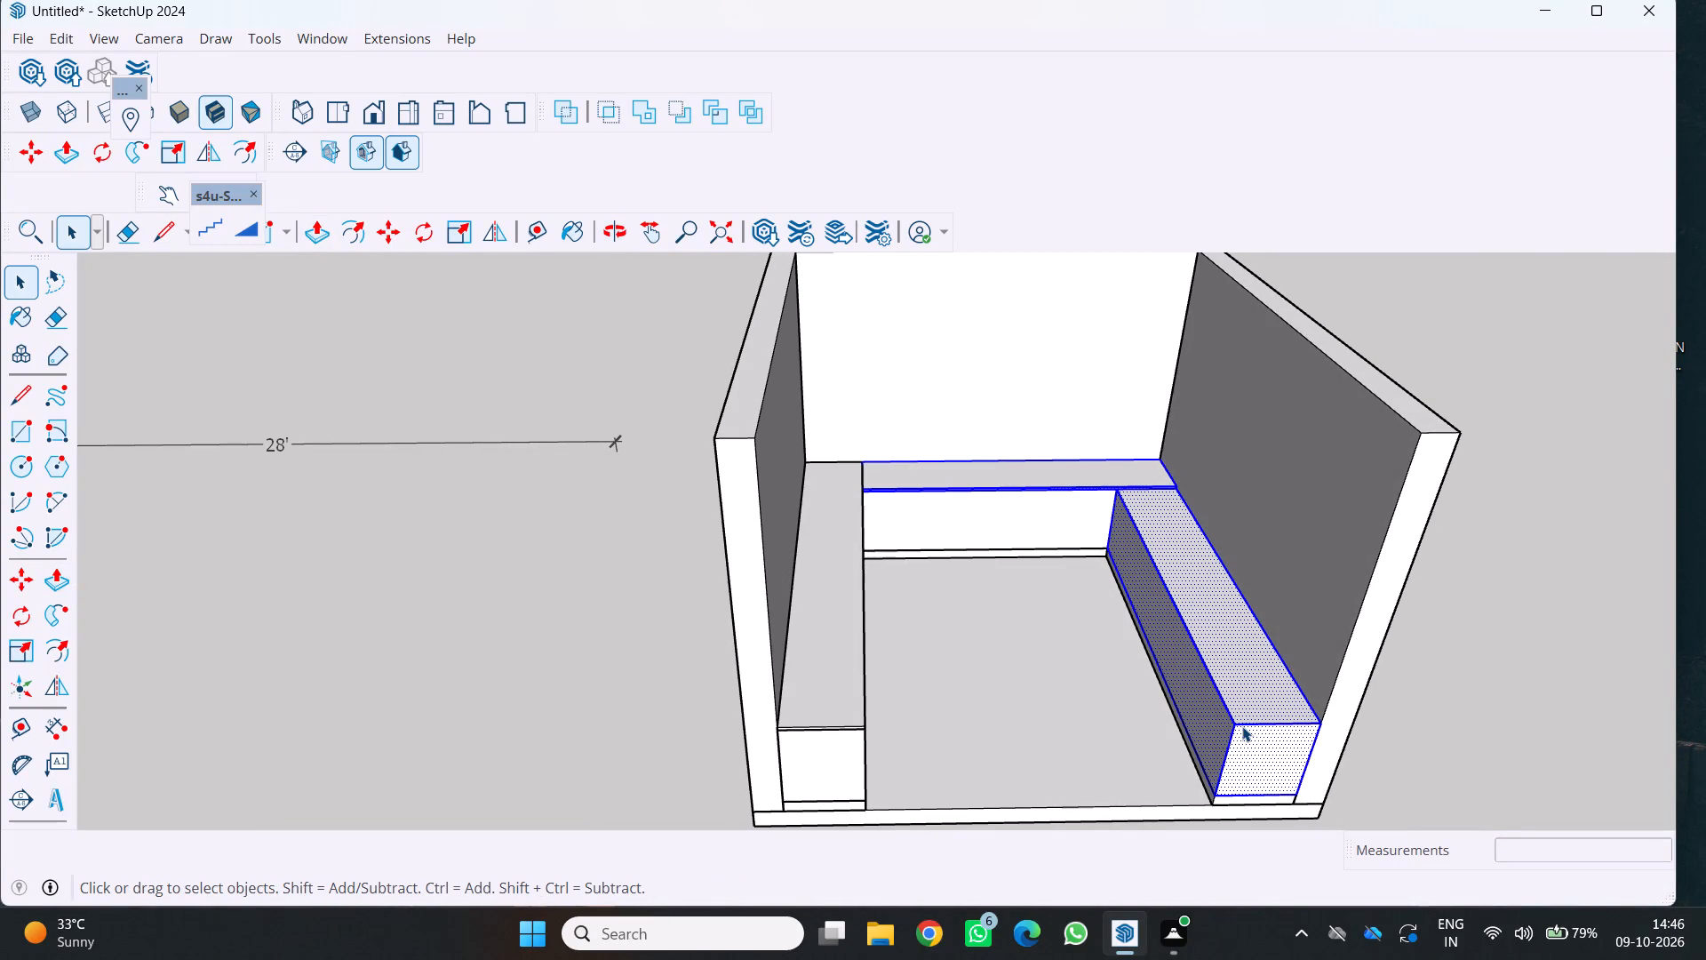
triple_click(1249, 679)
triple_click(1249, 679)
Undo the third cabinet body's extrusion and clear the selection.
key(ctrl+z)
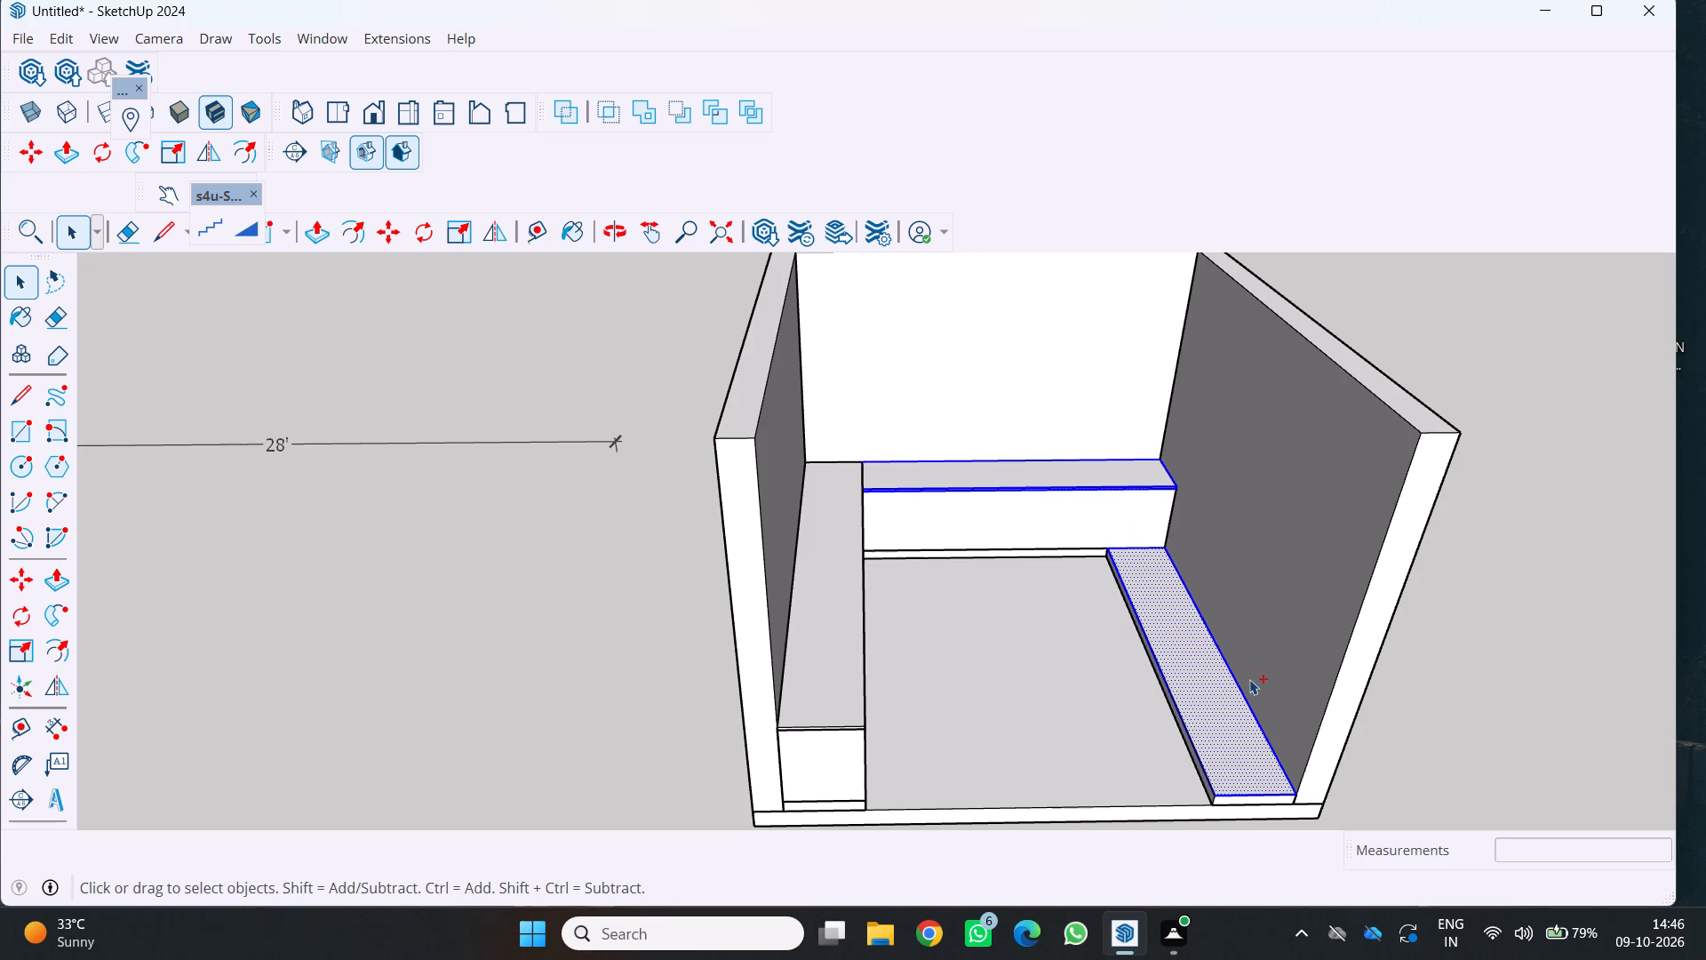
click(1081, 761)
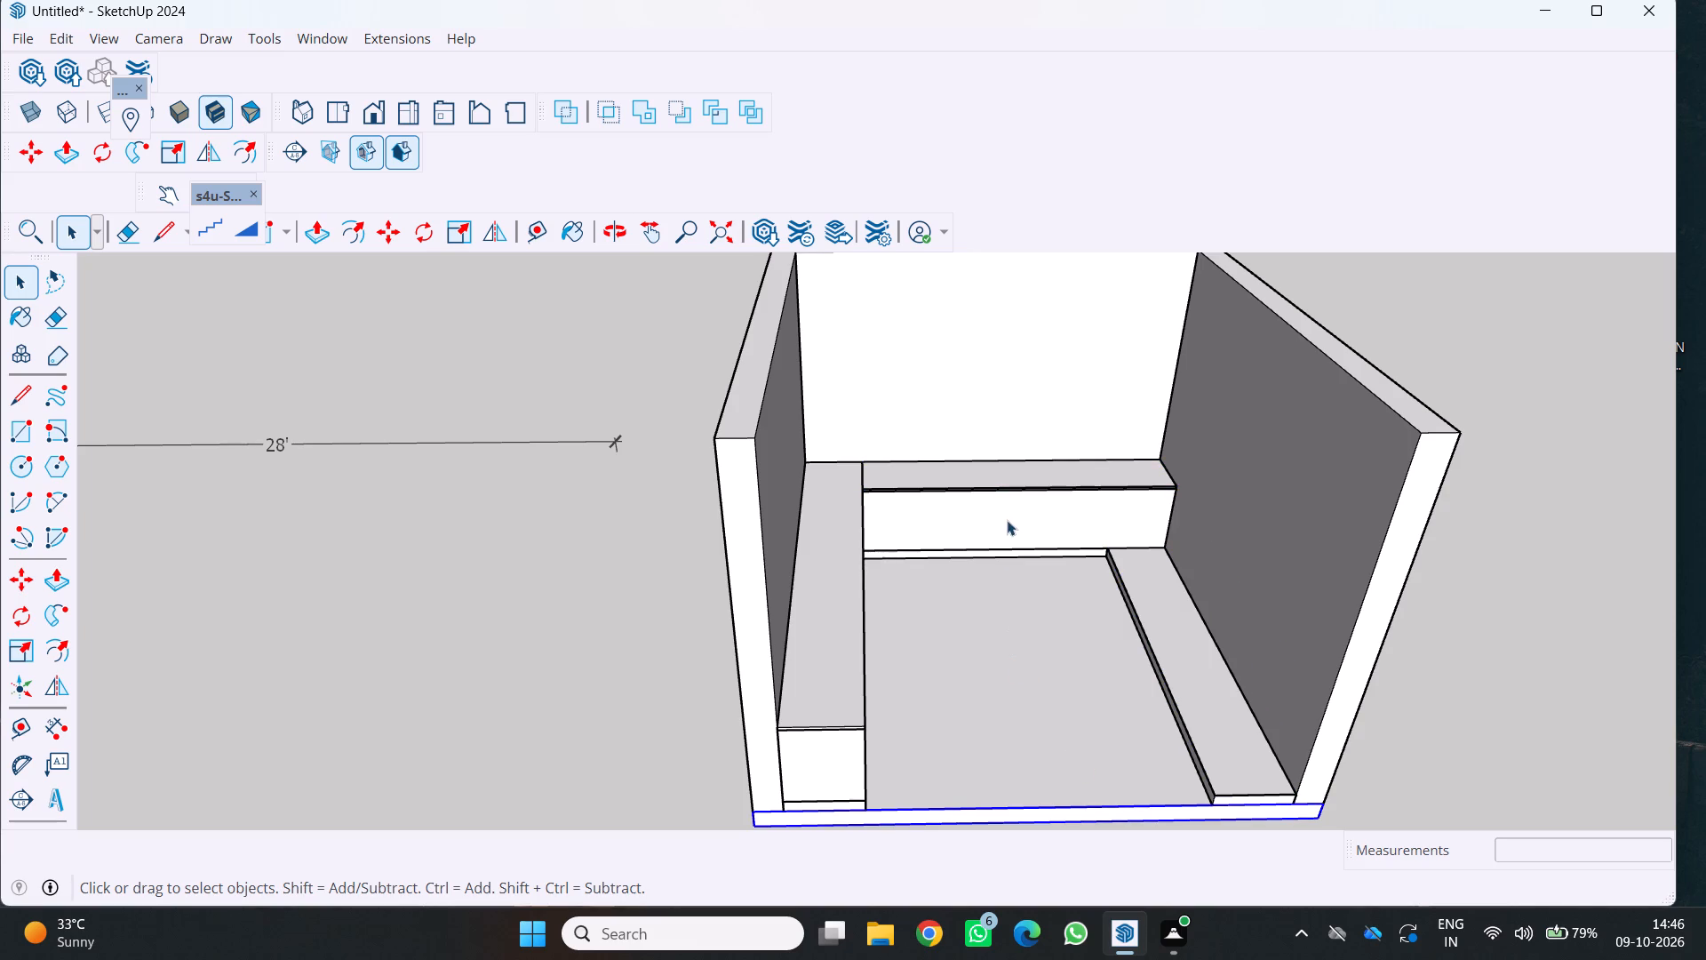
Open the countertop group on the back wall to check its top face, and leave the group.
triple_click(1011, 464)
click(1011, 468)
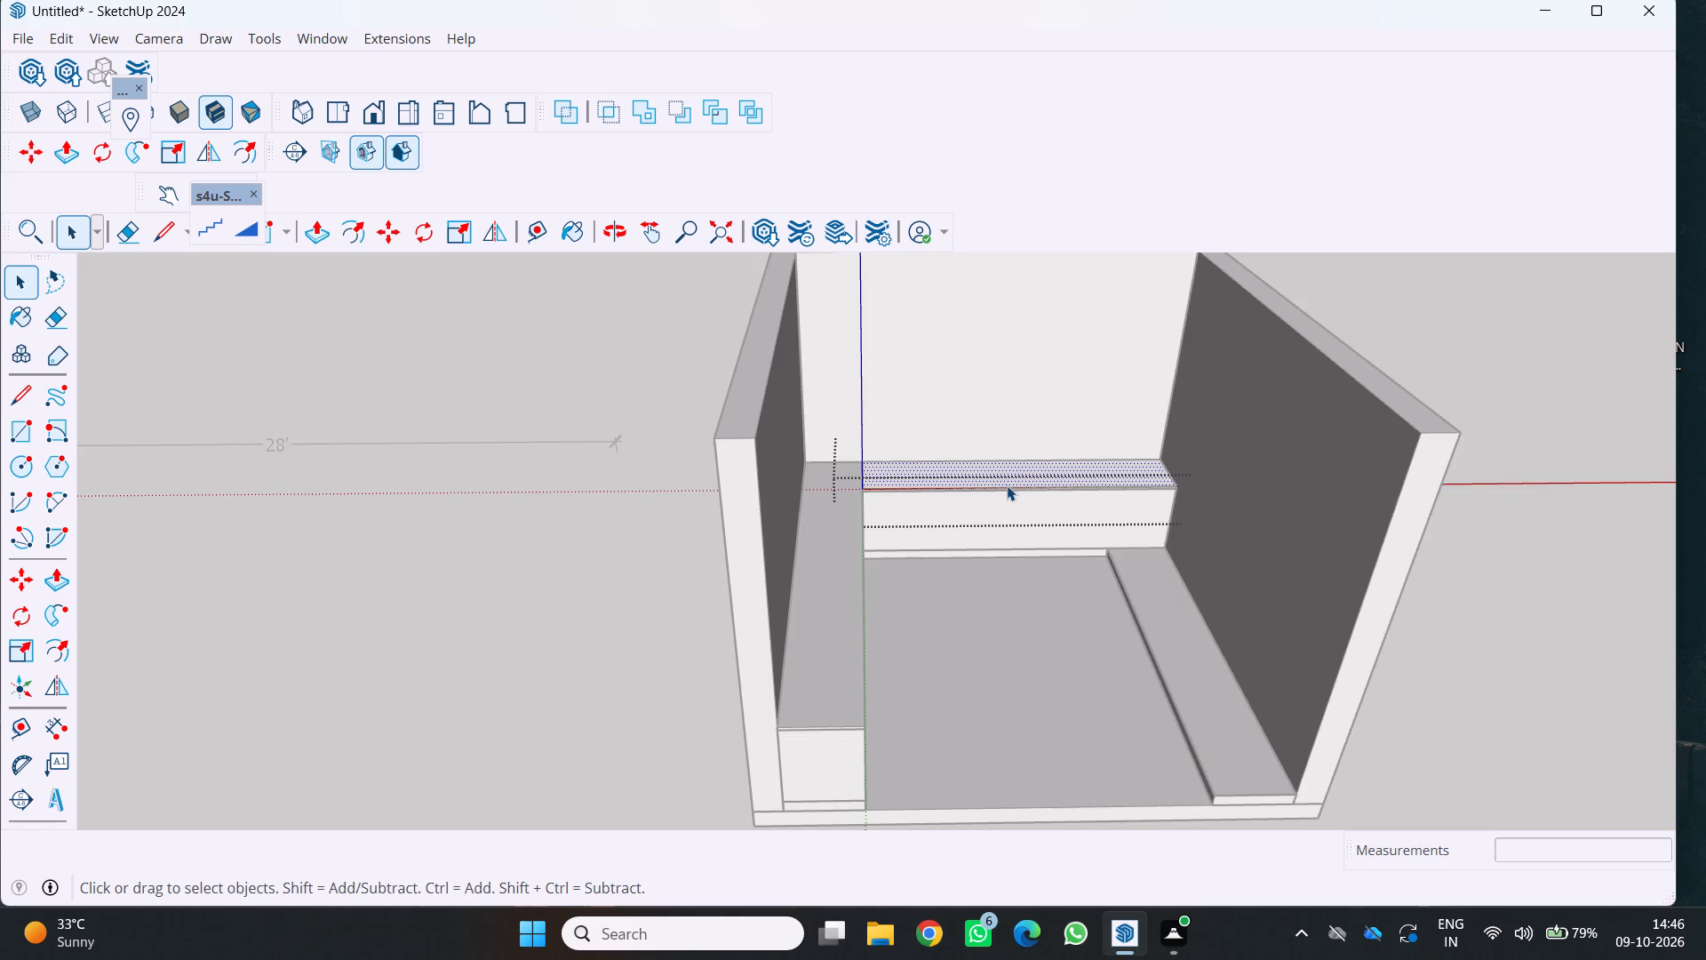
double_click(1007, 485)
double_click(1007, 484)
key(space)
key(space)
click(1025, 559)
Reopen the back wall's countertop group, test its top face for connected geometry at close range, and leave the group.
middle_click(1029, 499)
middle_click(1031, 498)
middle_drag(1031, 498, 965, 559)
scroll(966, 559, up, 3)
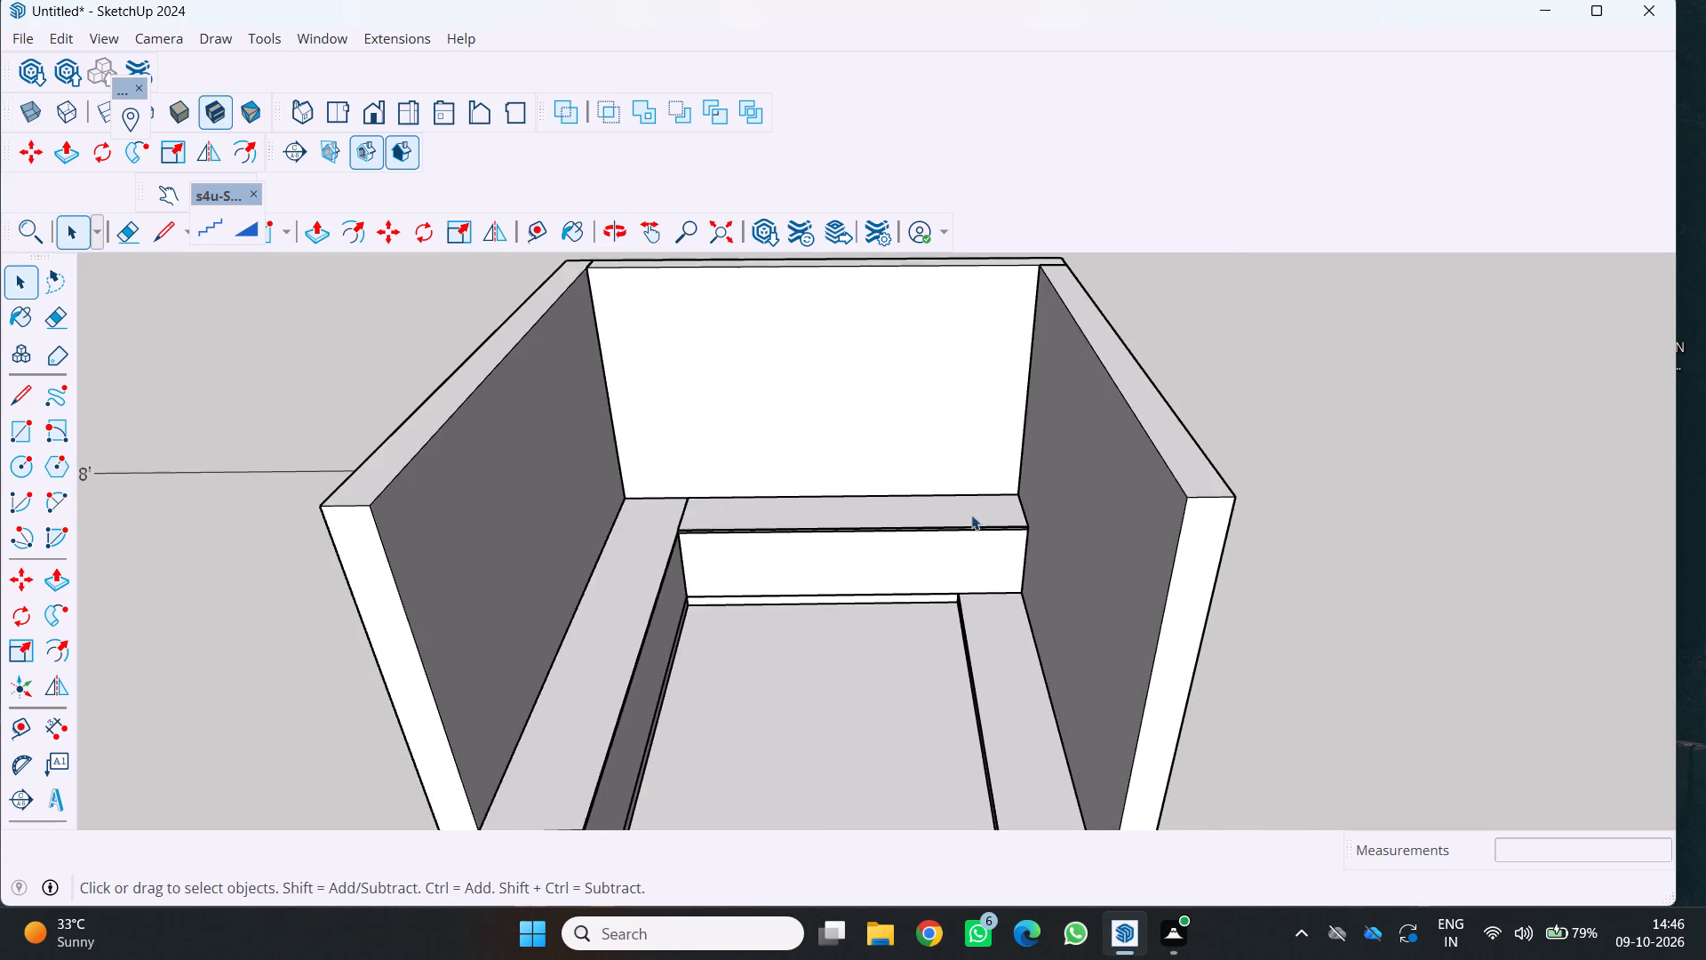
scroll(971, 515, up, 4)
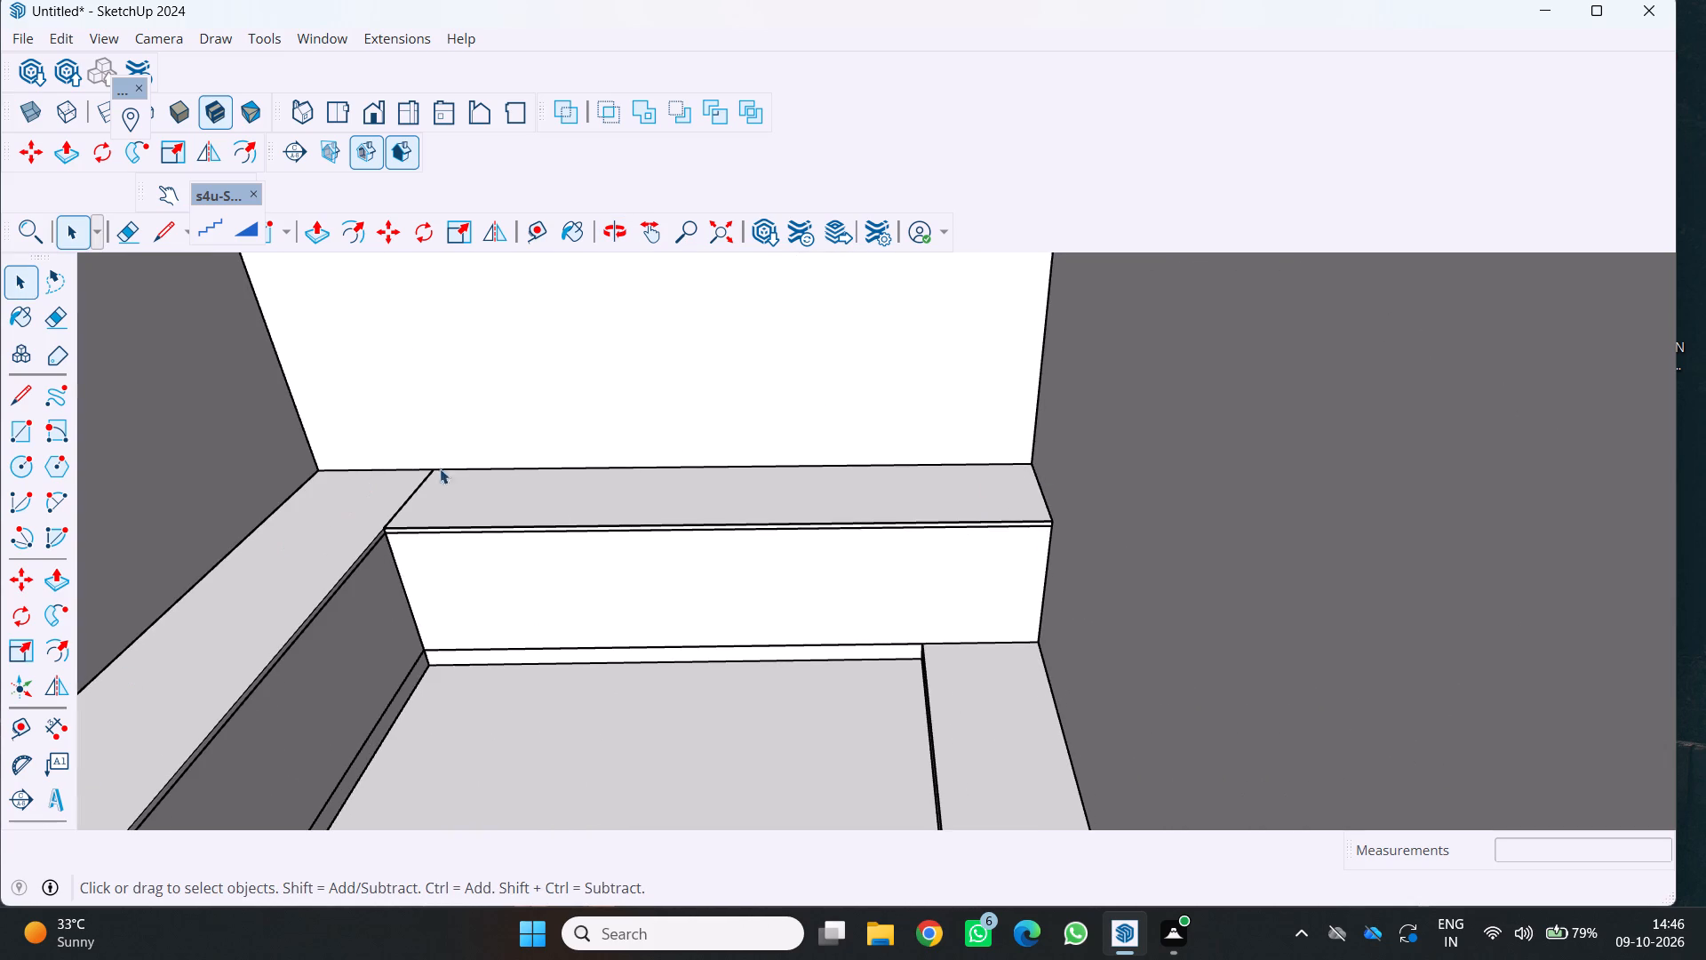
double_click(474, 503)
double_click(474, 503)
triple_click(474, 503)
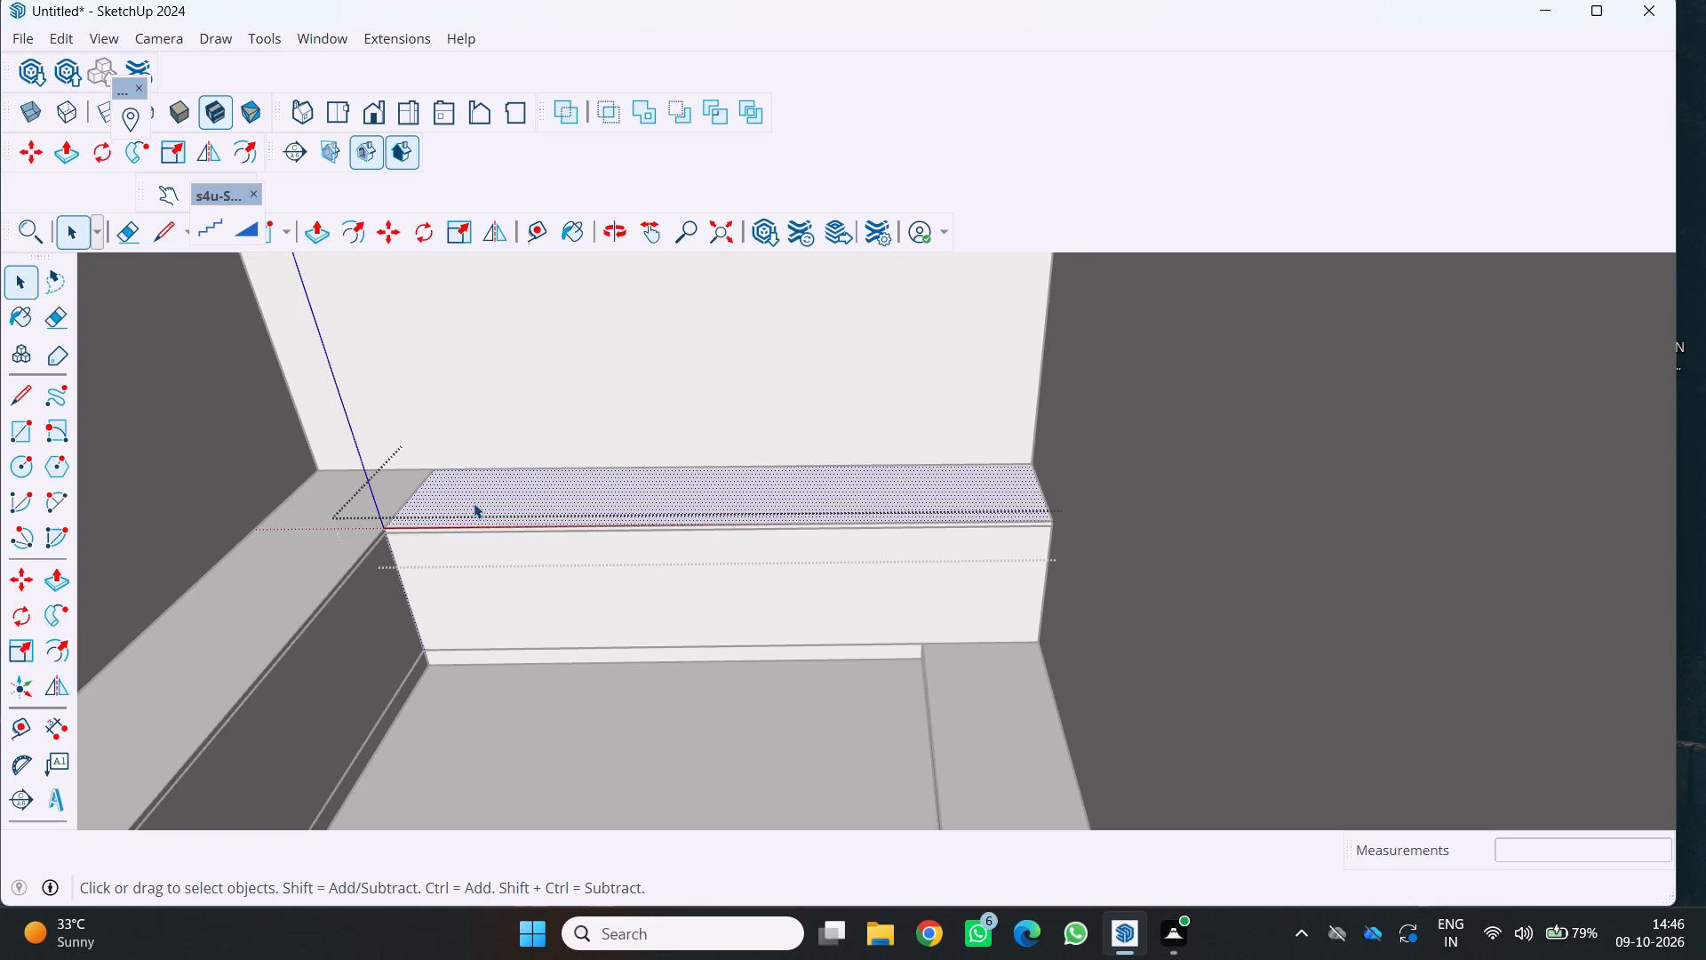
click(474, 503)
triple_click(472, 511)
triple_click(472, 513)
triple_click(466, 513)
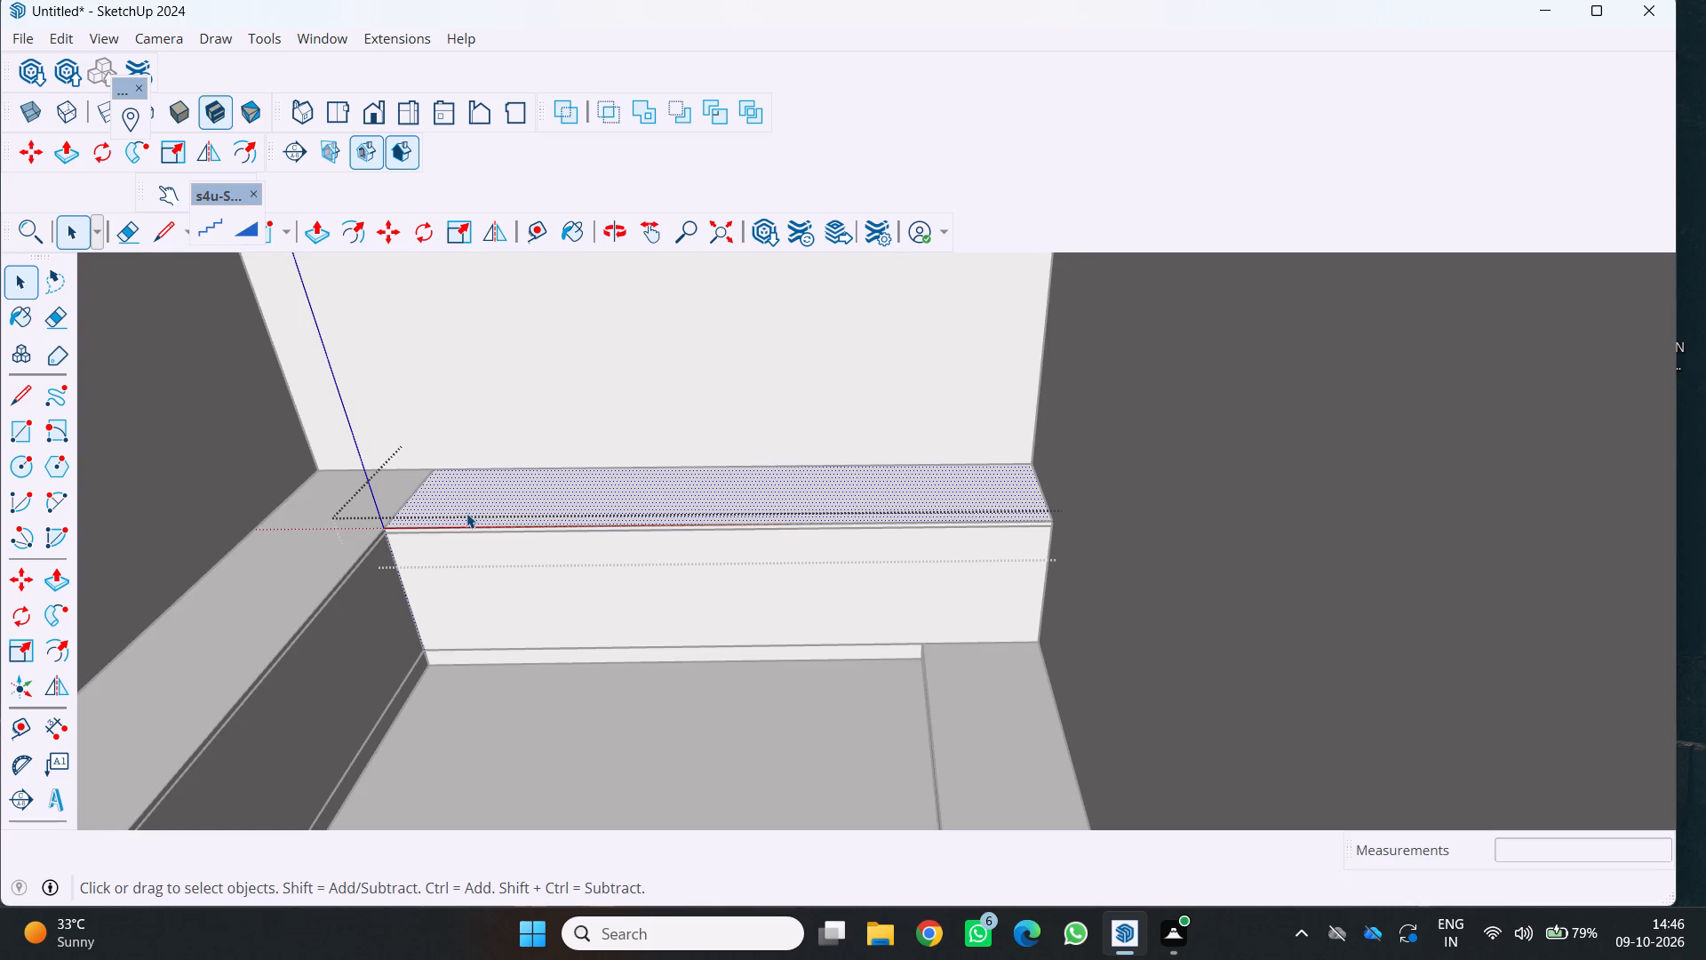
click(466, 513)
scroll(621, 519, up, 1)
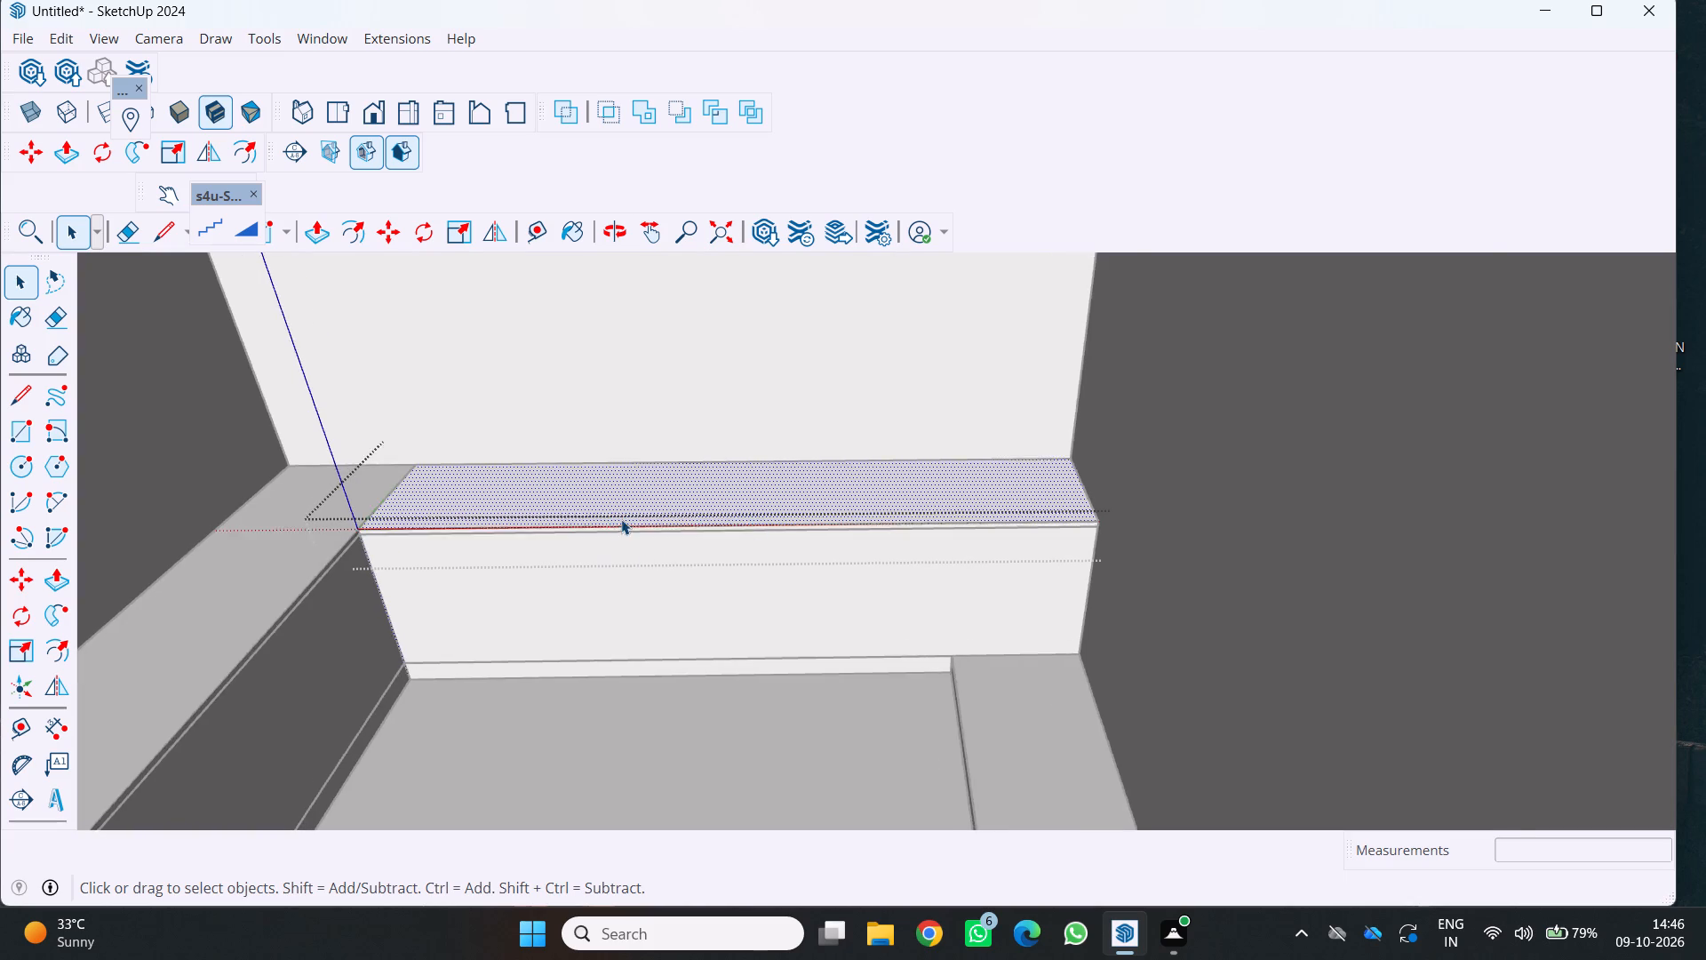
scroll(621, 519, up, 2)
middle_click(621, 519)
middle_click(621, 519)
middle_click(621, 519)
middle_drag(614, 516, 594, 410)
middle_click(594, 410)
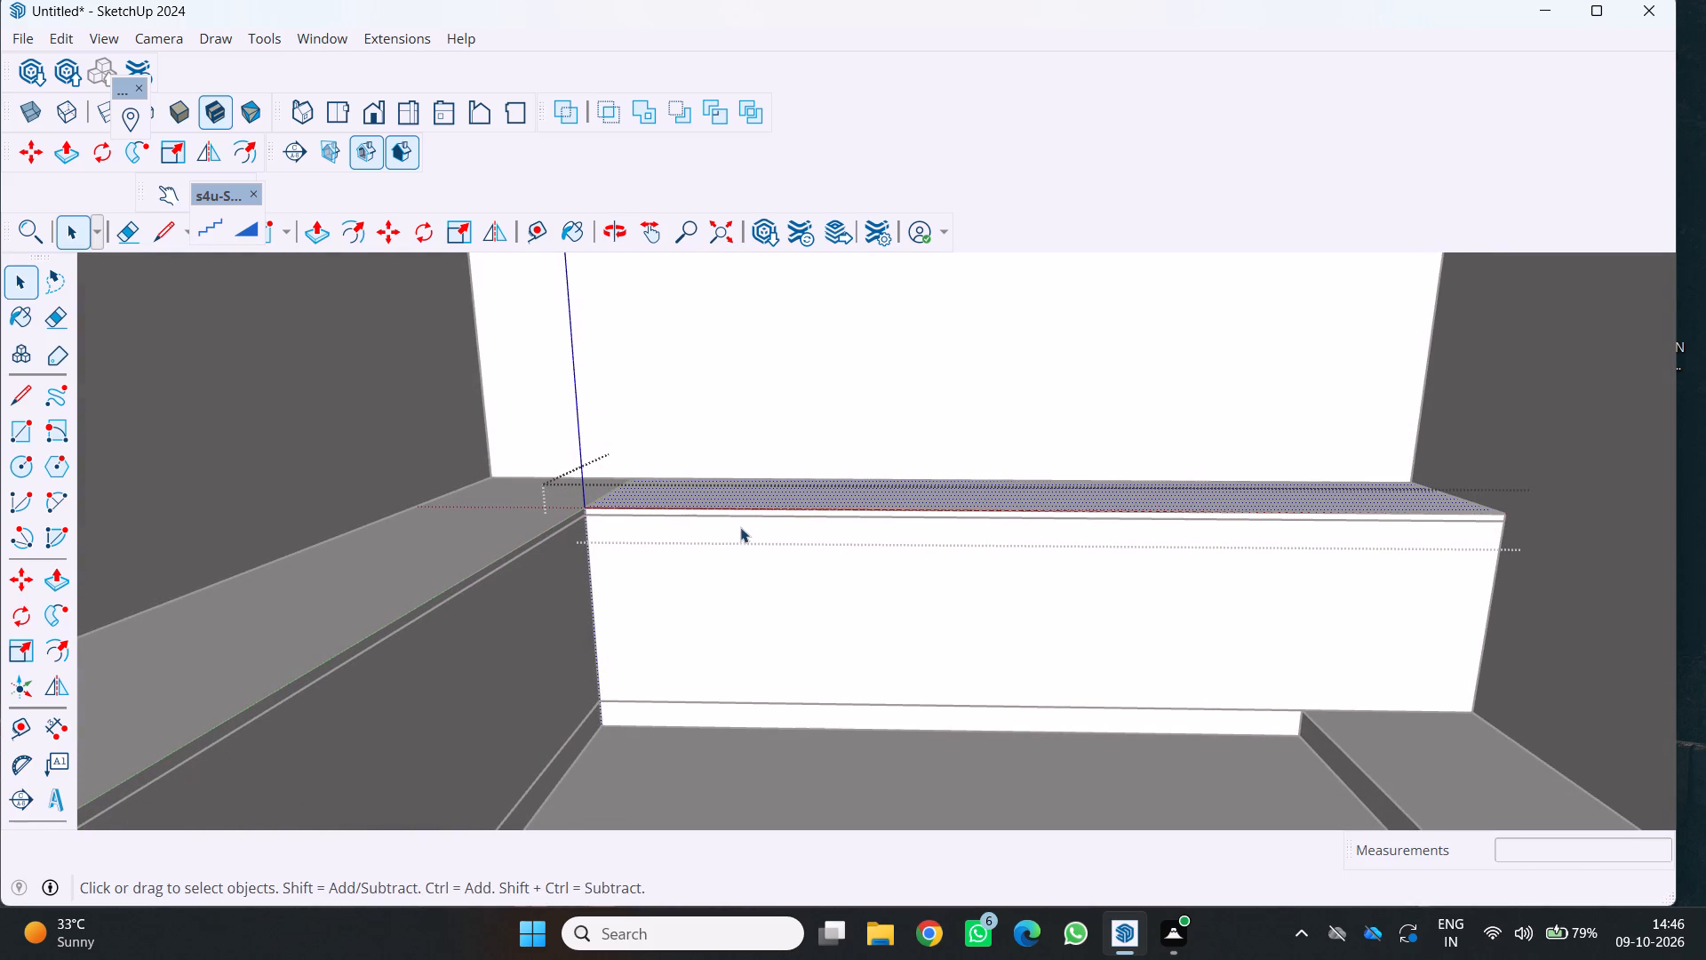
key(space)
click(722, 802)
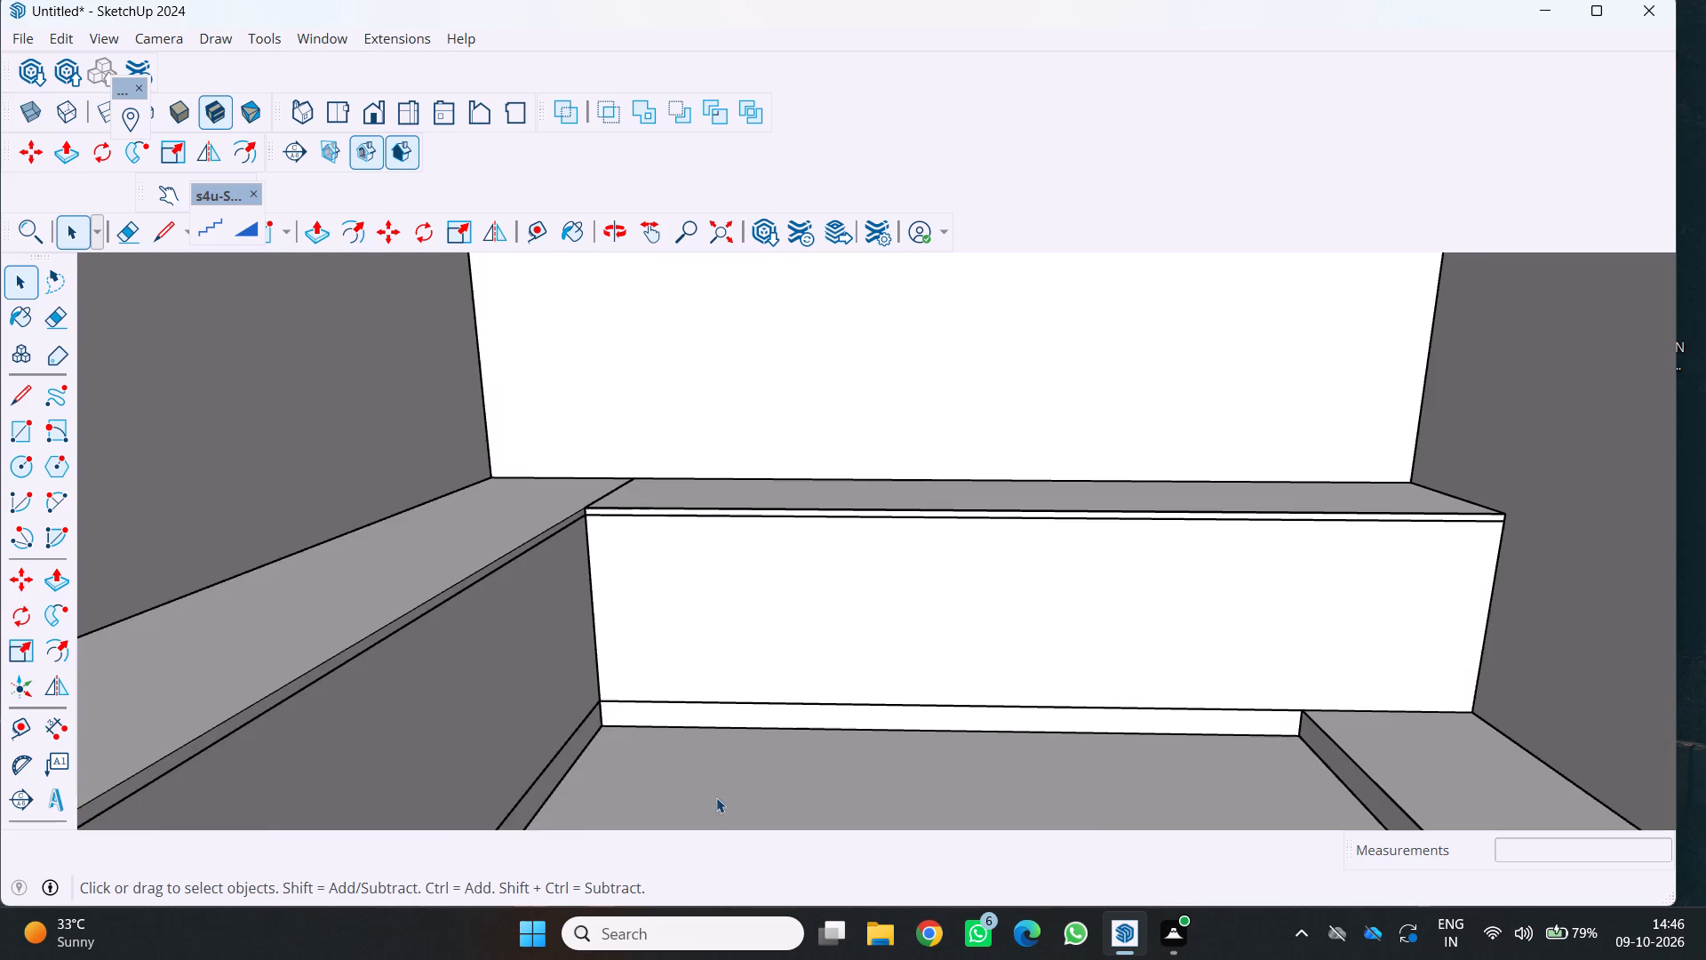
Open the back wall's countertop group for editing and inspect the faces and edges along its front.
scroll(706, 771, down, 6)
scroll(825, 713, up, 3)
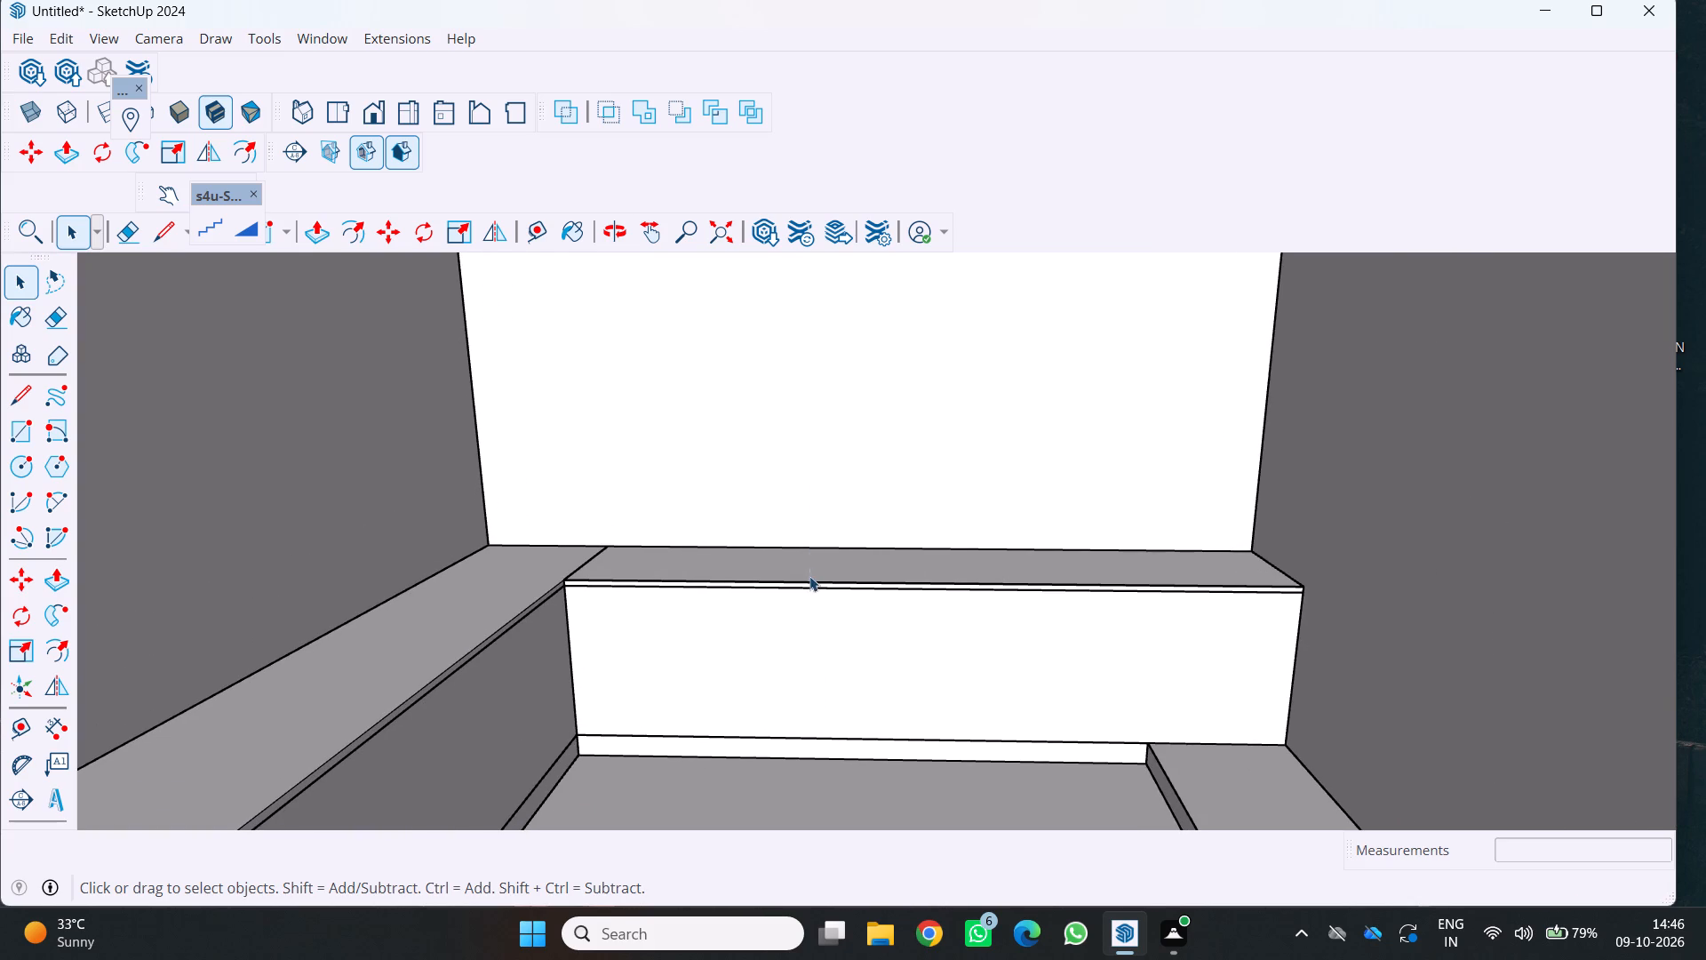
click(801, 566)
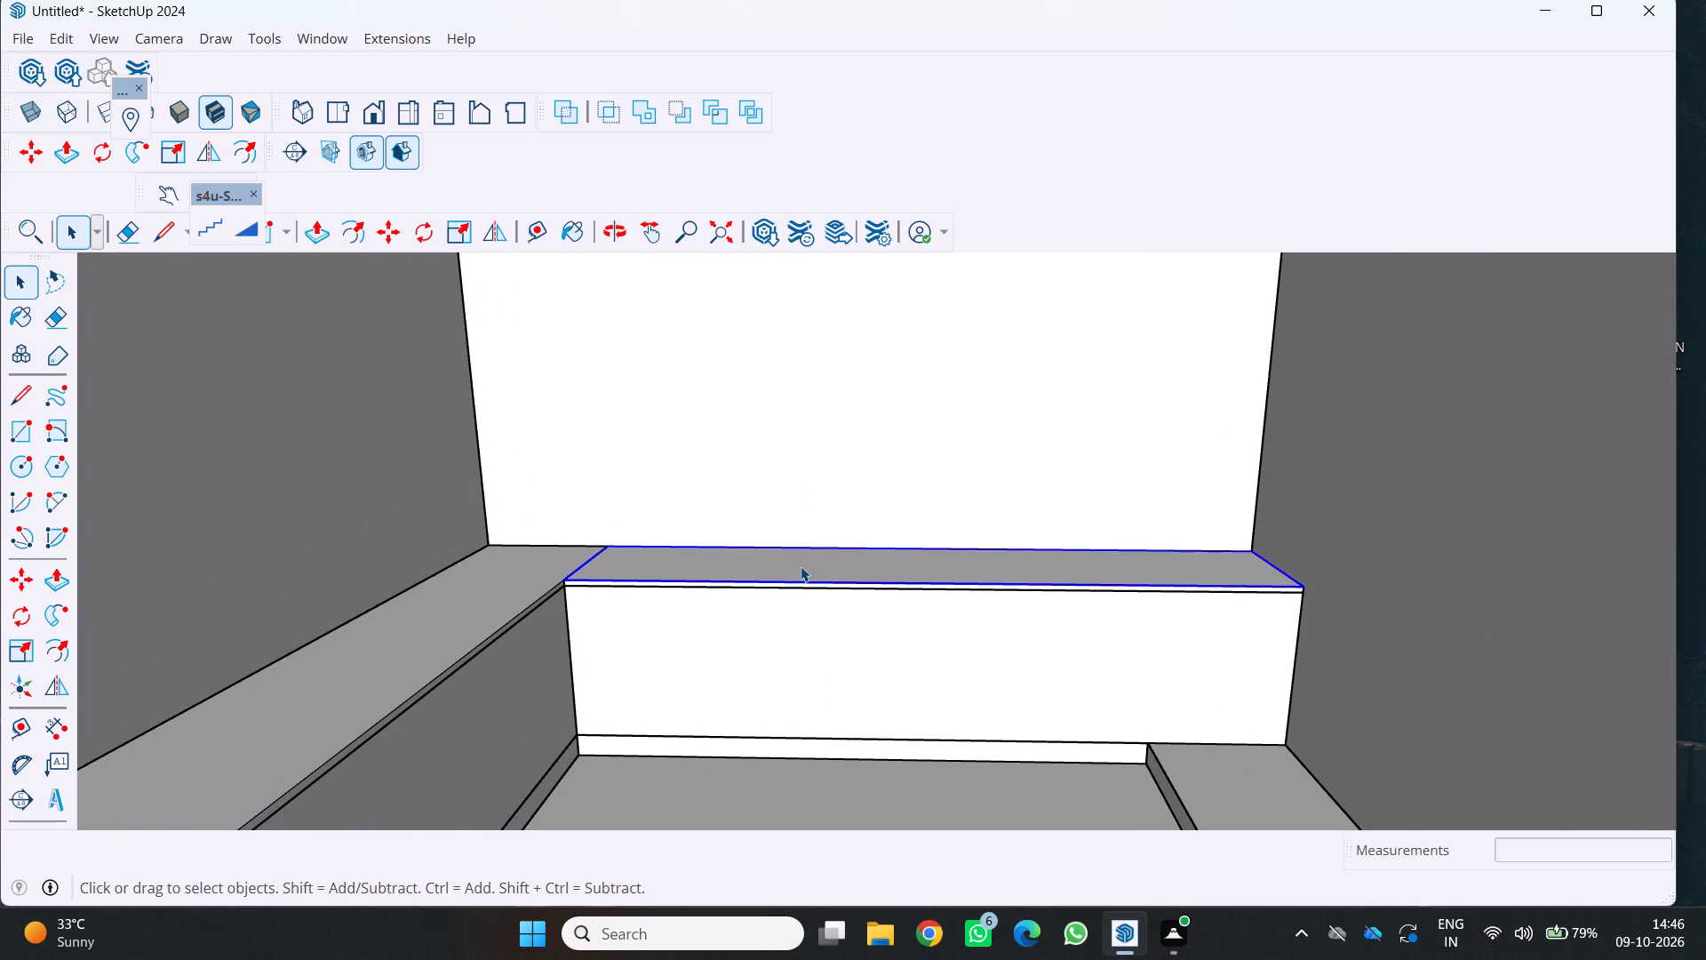
scroll(808, 569, up, 6)
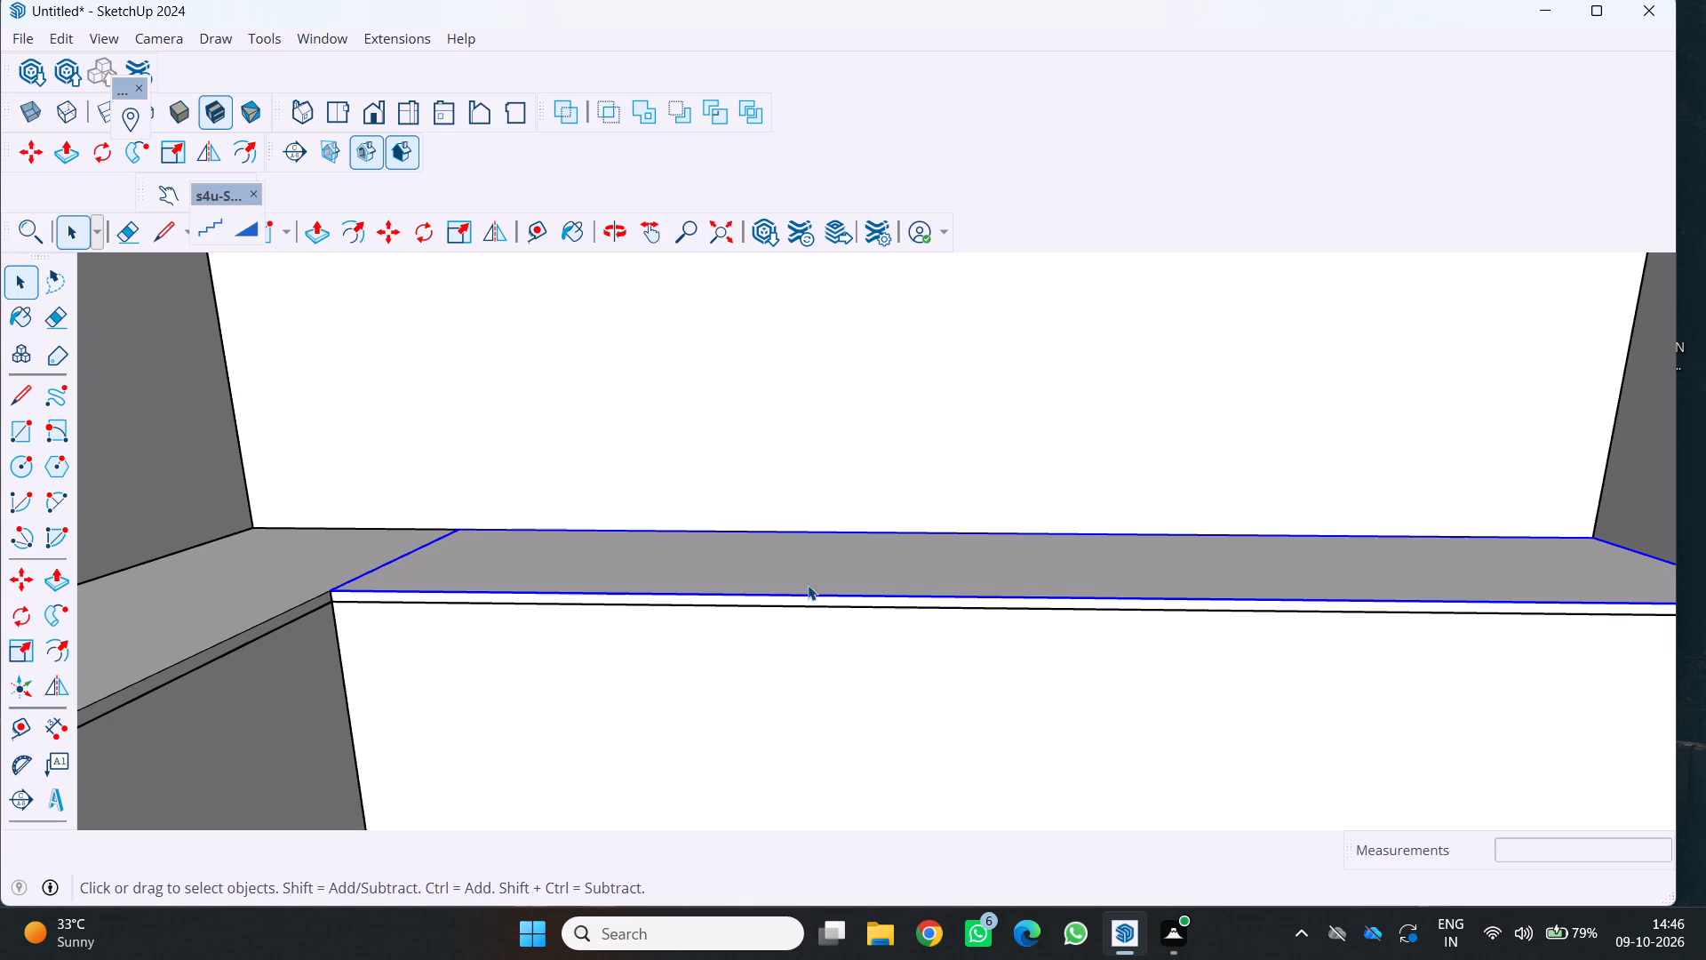
double_click(808, 585)
triple_click(802, 584)
click(800, 582)
double_click(794, 580)
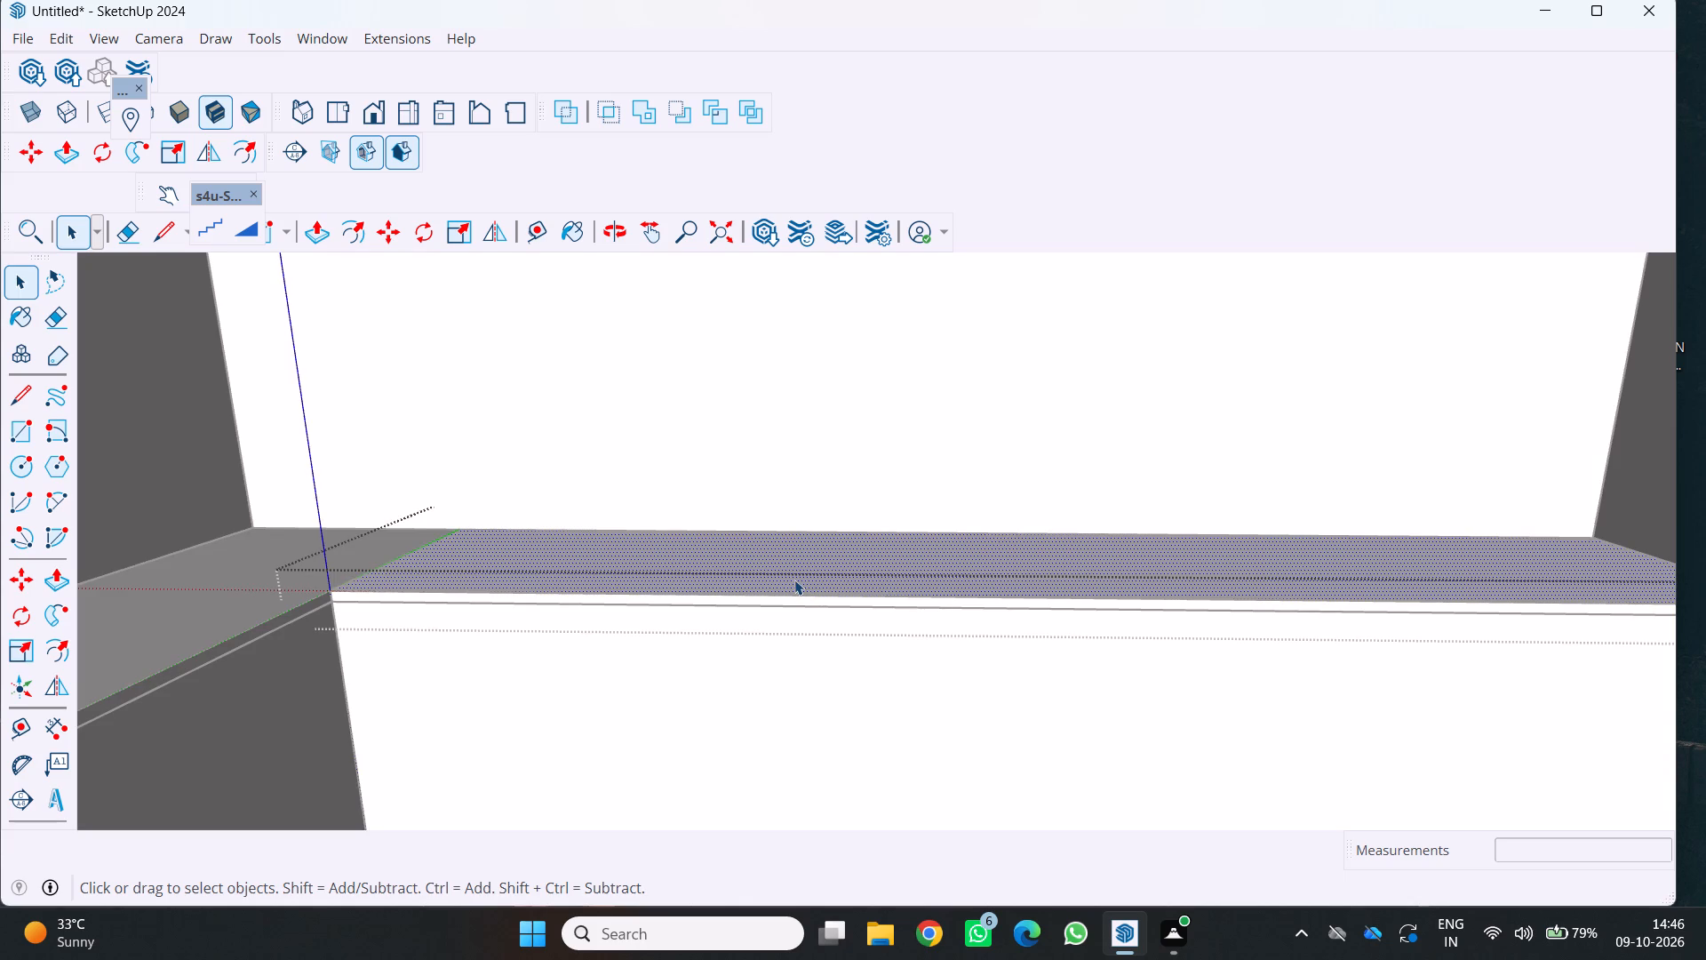
scroll(797, 580, down, 5)
middle_drag(791, 580, 793, 513)
middle_click(793, 513)
scroll(793, 513, up, 4)
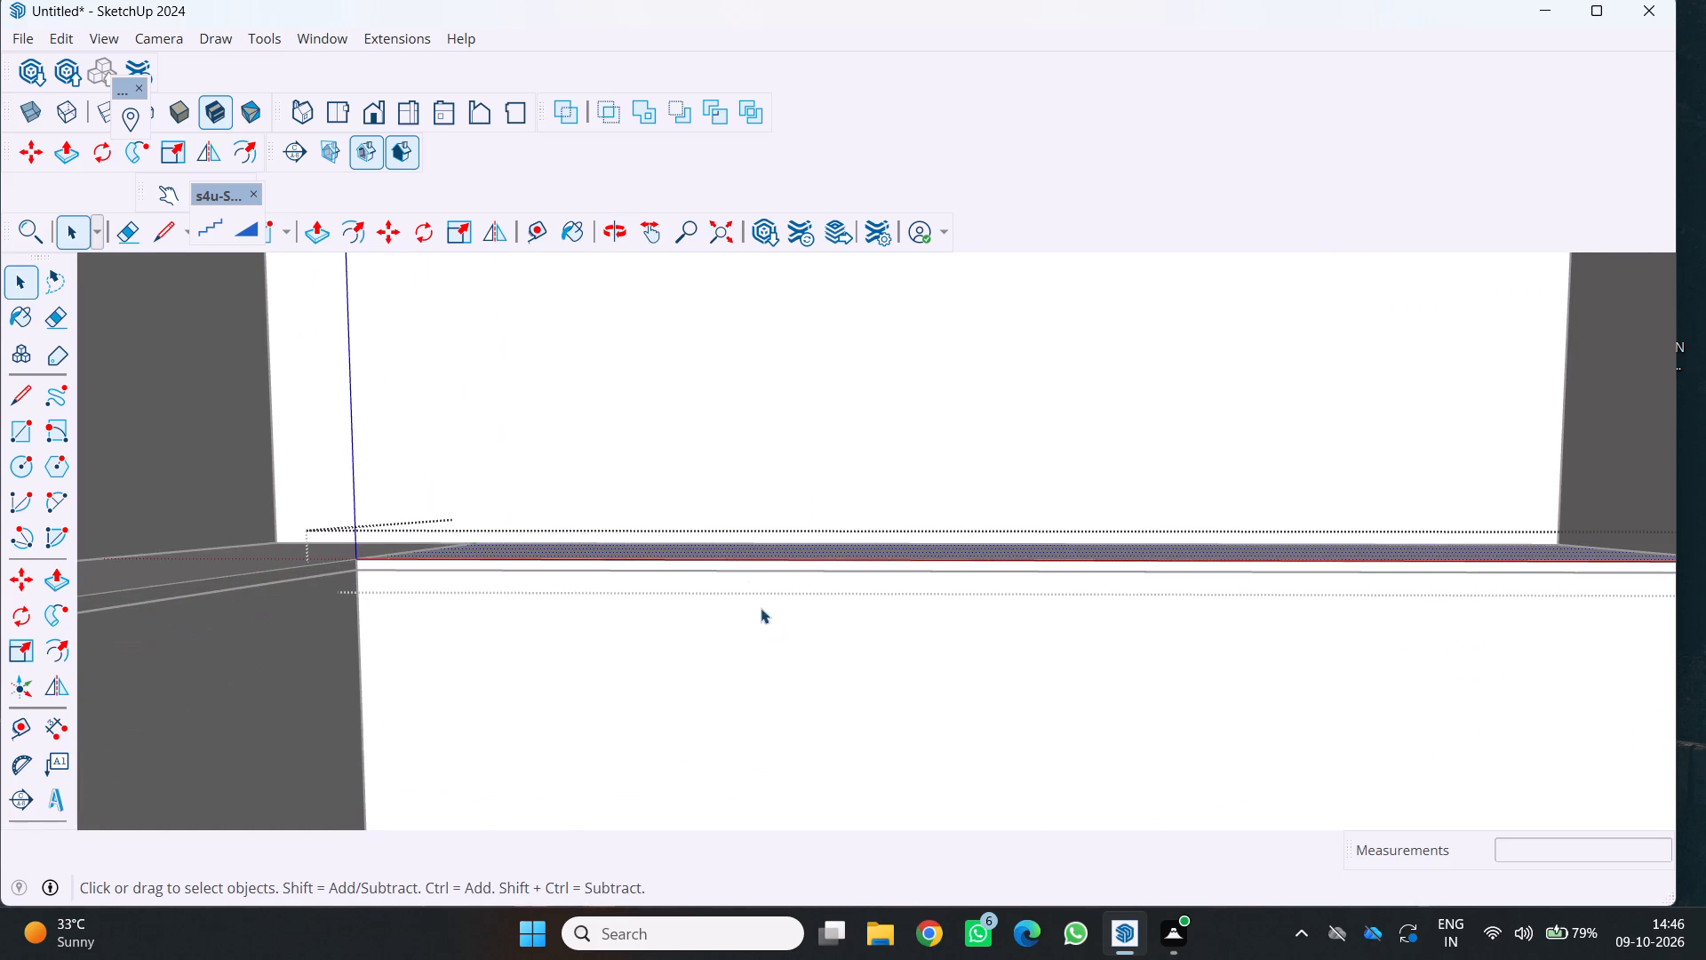
triple_click(742, 564)
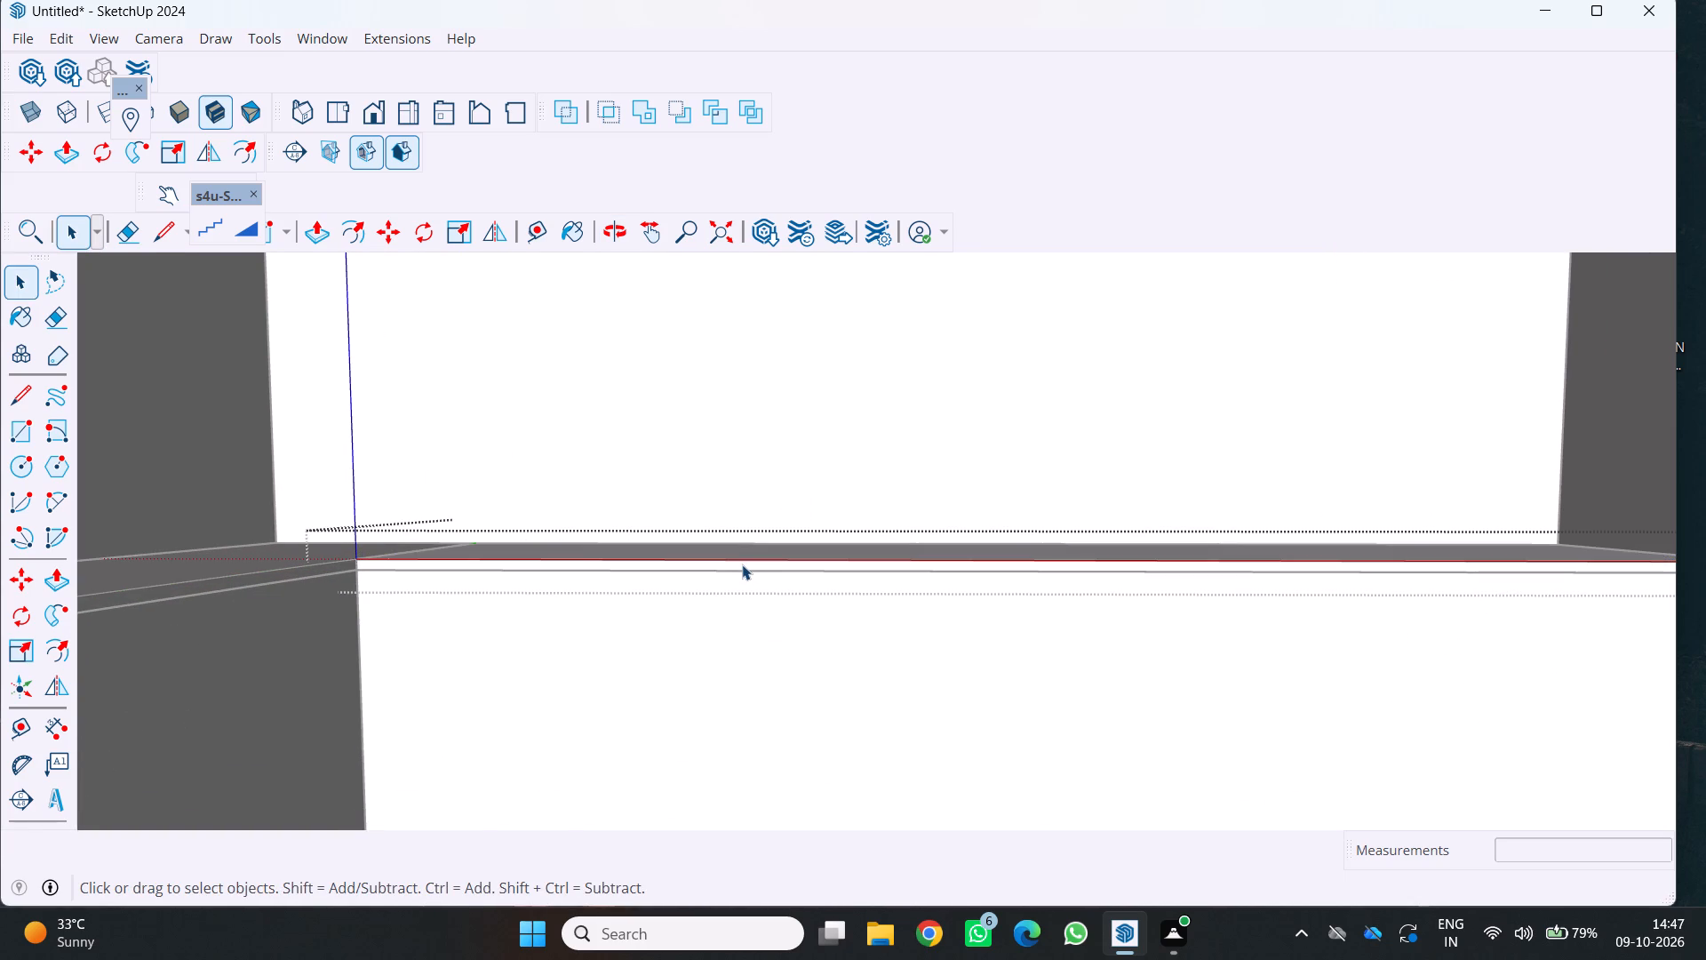
triple_click(742, 564)
click(742, 564)
drag(742, 564, 751, 566)
Inside the open back countertop group, draw a rectangle over the third plinth's top and extrude it 2'4" upward.
scroll(750, 567, down, 9)
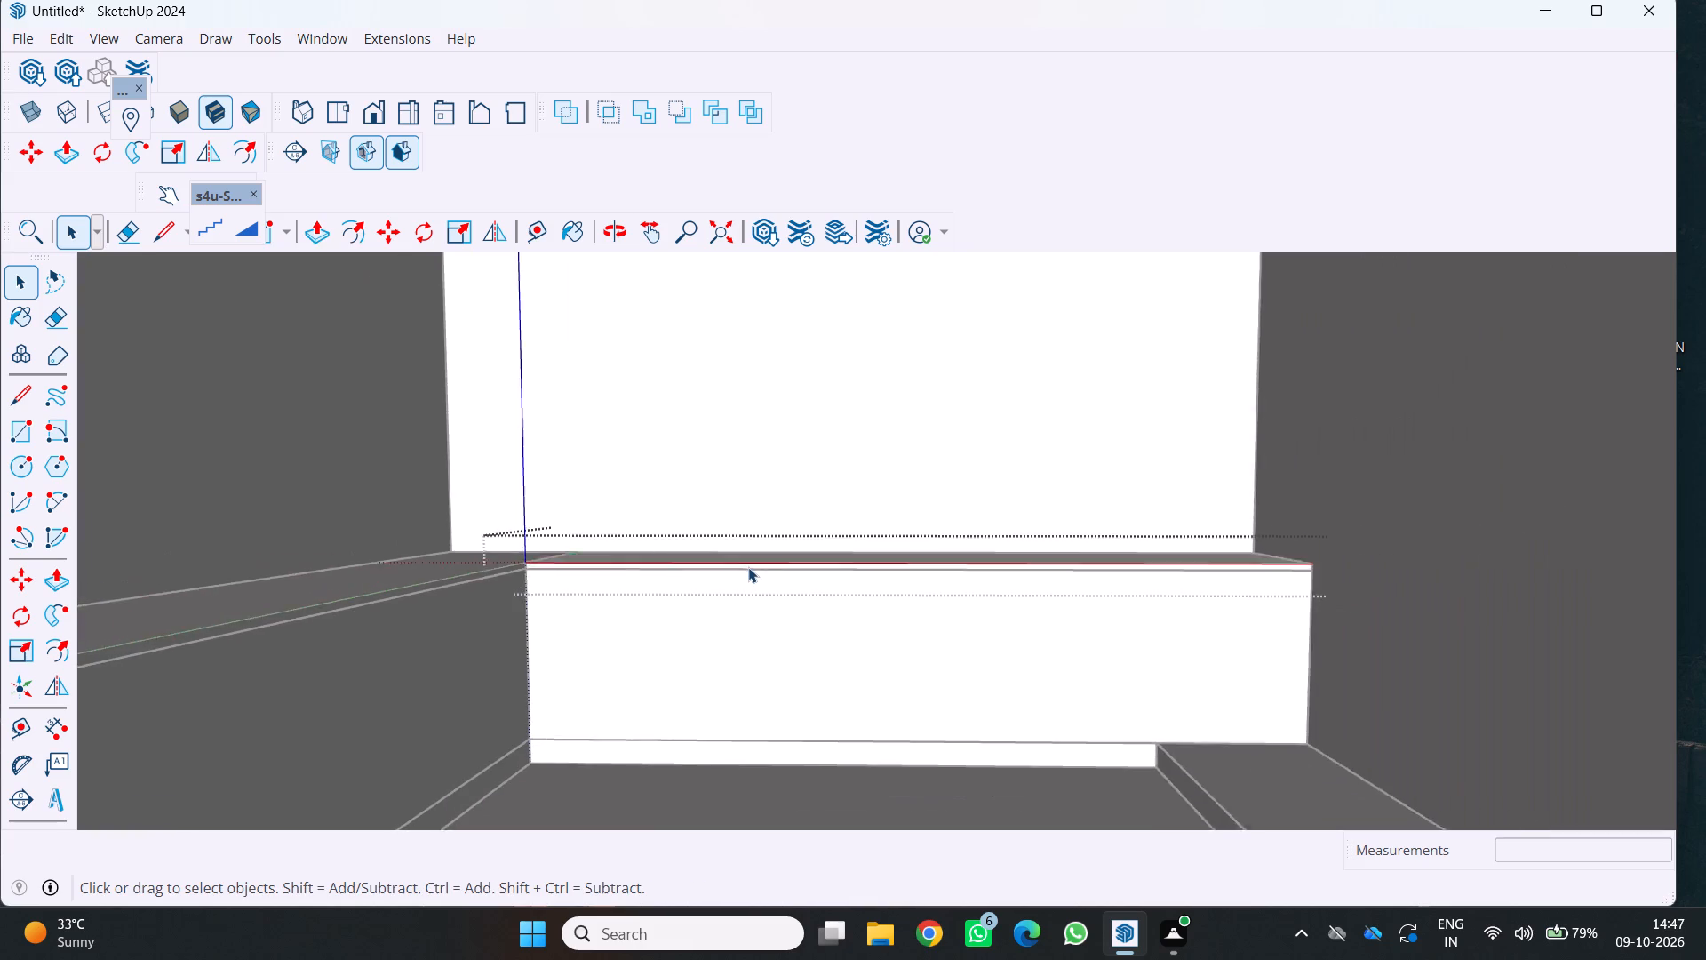
middle_drag(752, 567, 787, 708)
scroll(768, 580, down, 1)
scroll(817, 697, down, 9)
middle_drag(833, 676, 892, 620)
scroll(842, 680, up, 1)
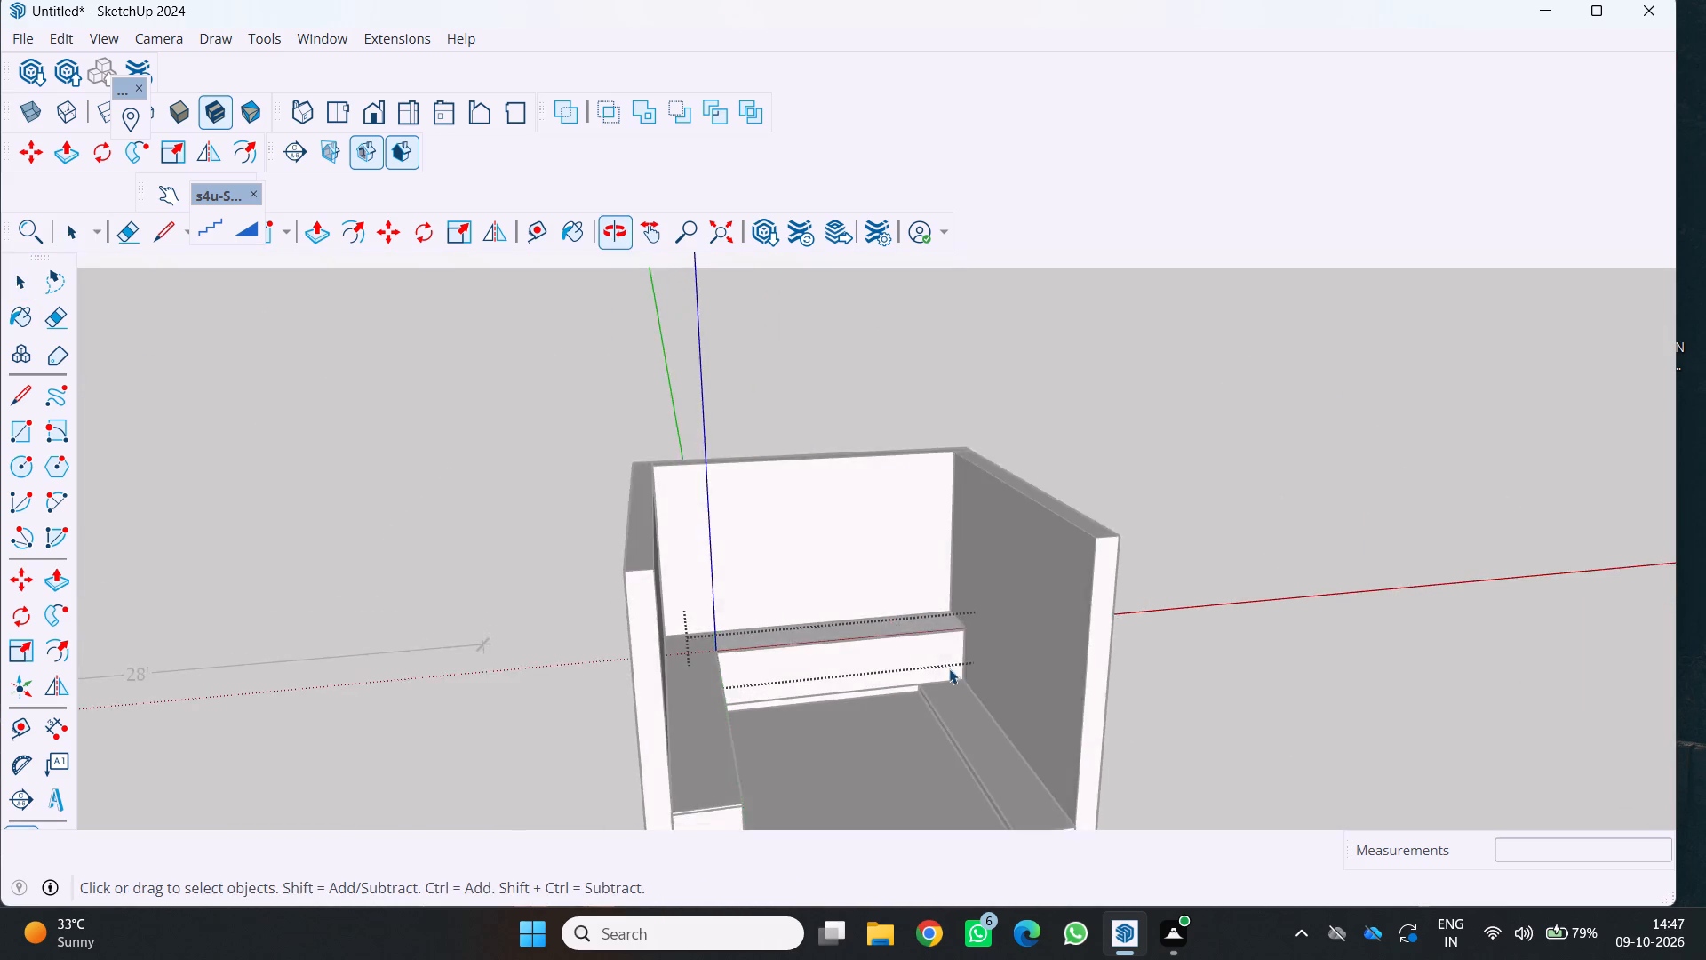
scroll(949, 668, up, 7)
middle_drag(969, 672, 976, 660)
middle_click(978, 655)
middle_drag(986, 644, 1003, 620)
middle_drag(1026, 599, 1048, 565)
middle_click(1052, 557)
middle_click(1056, 552)
scroll(1057, 551, down, 4)
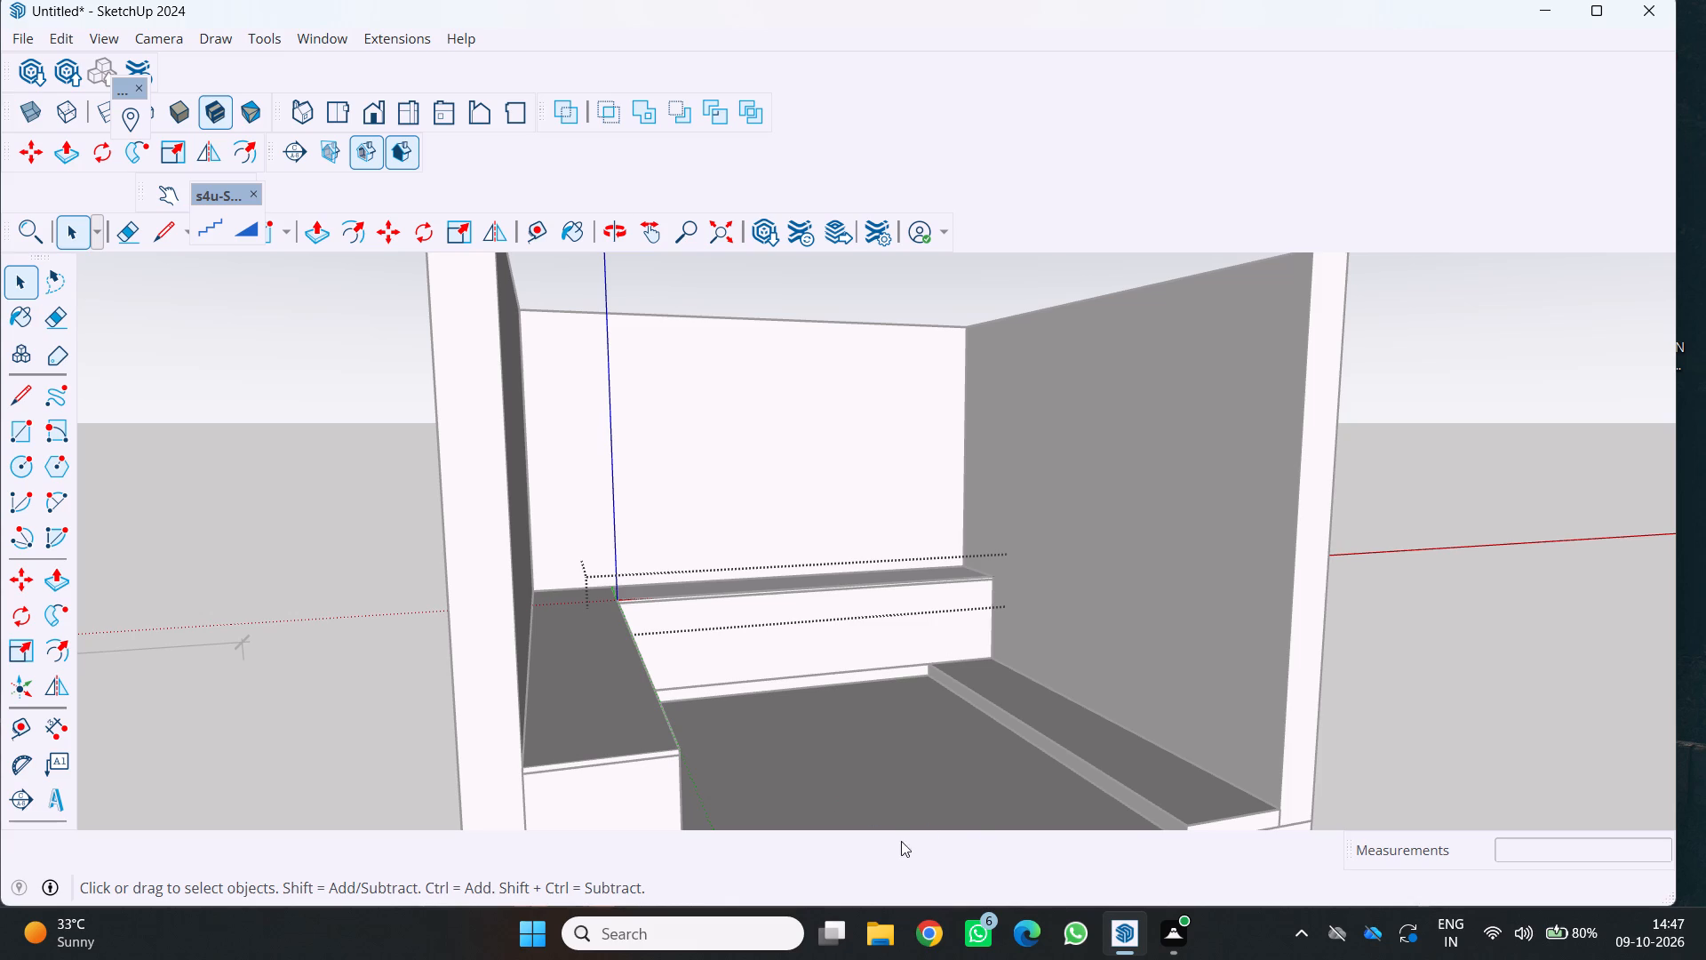
scroll(963, 813, up, 1)
key(r)
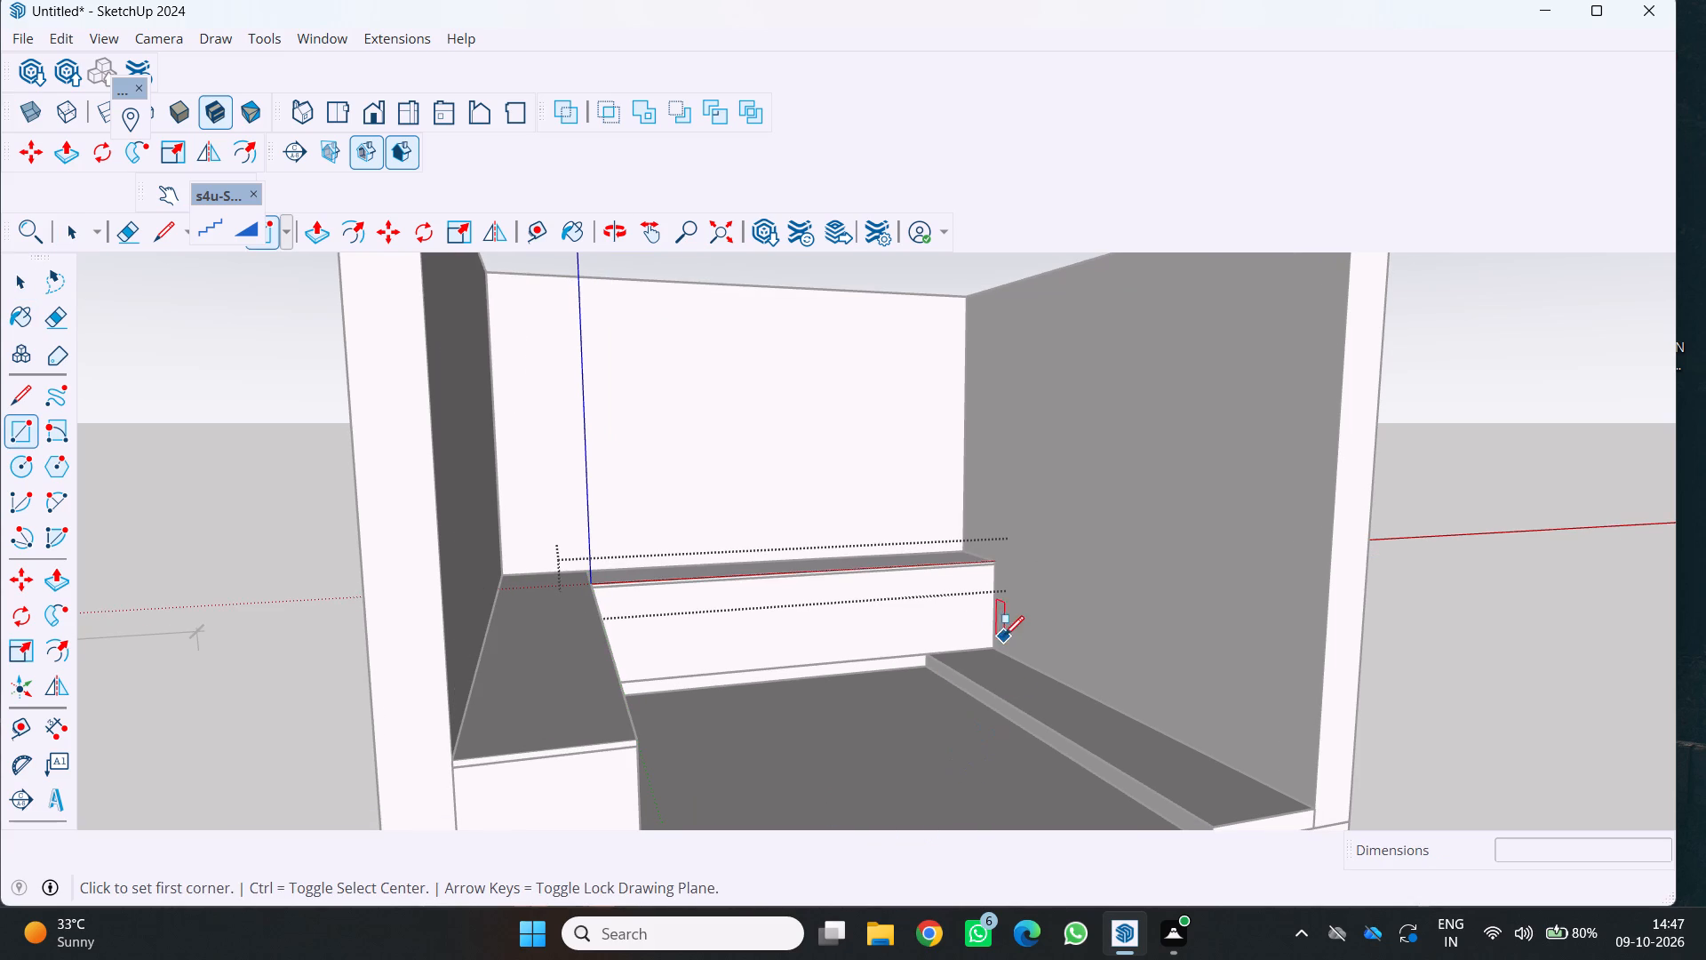
click(994, 645)
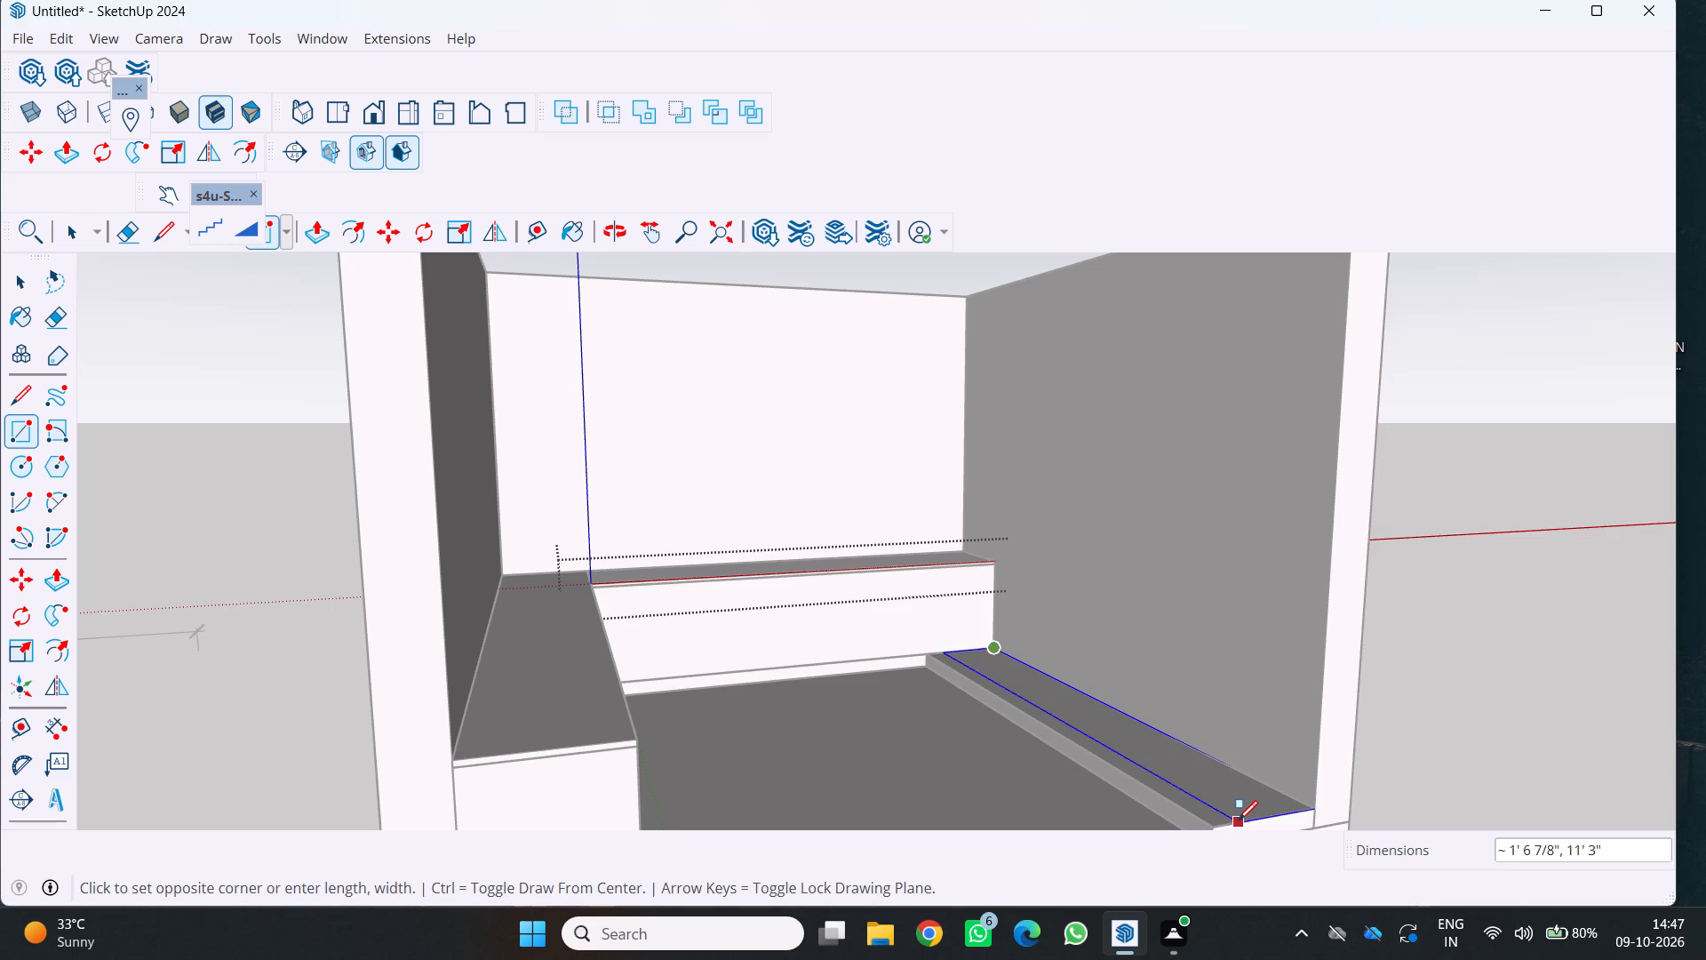
click(1223, 829)
key(p)
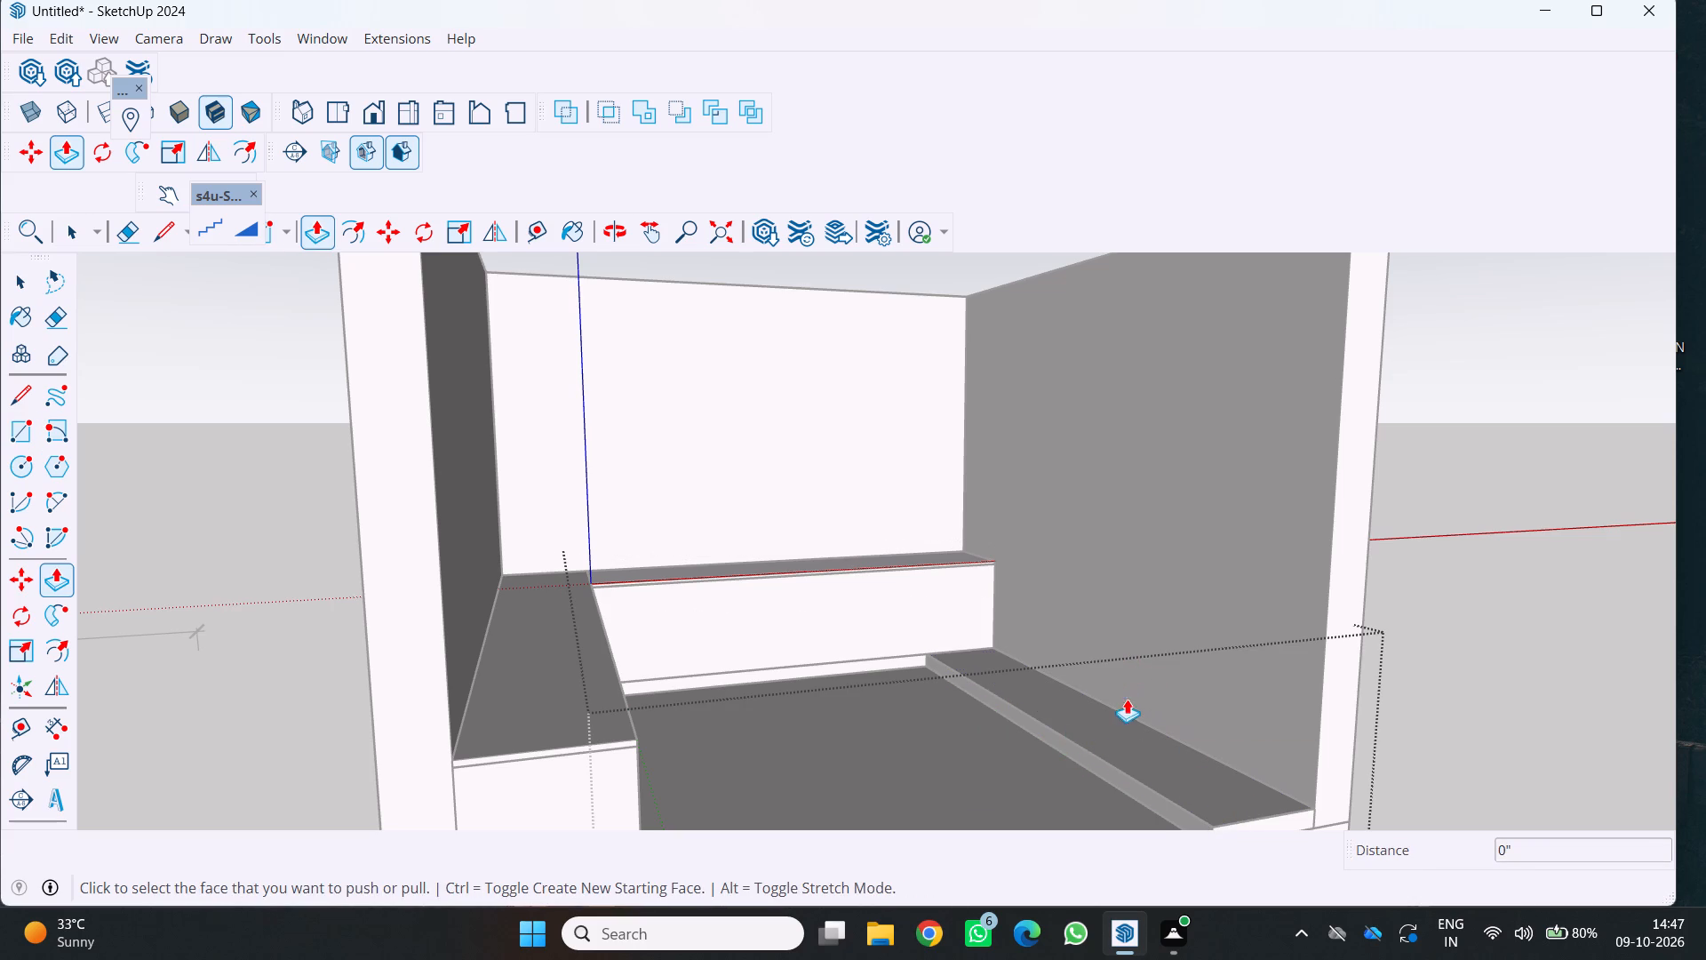
click(1119, 736)
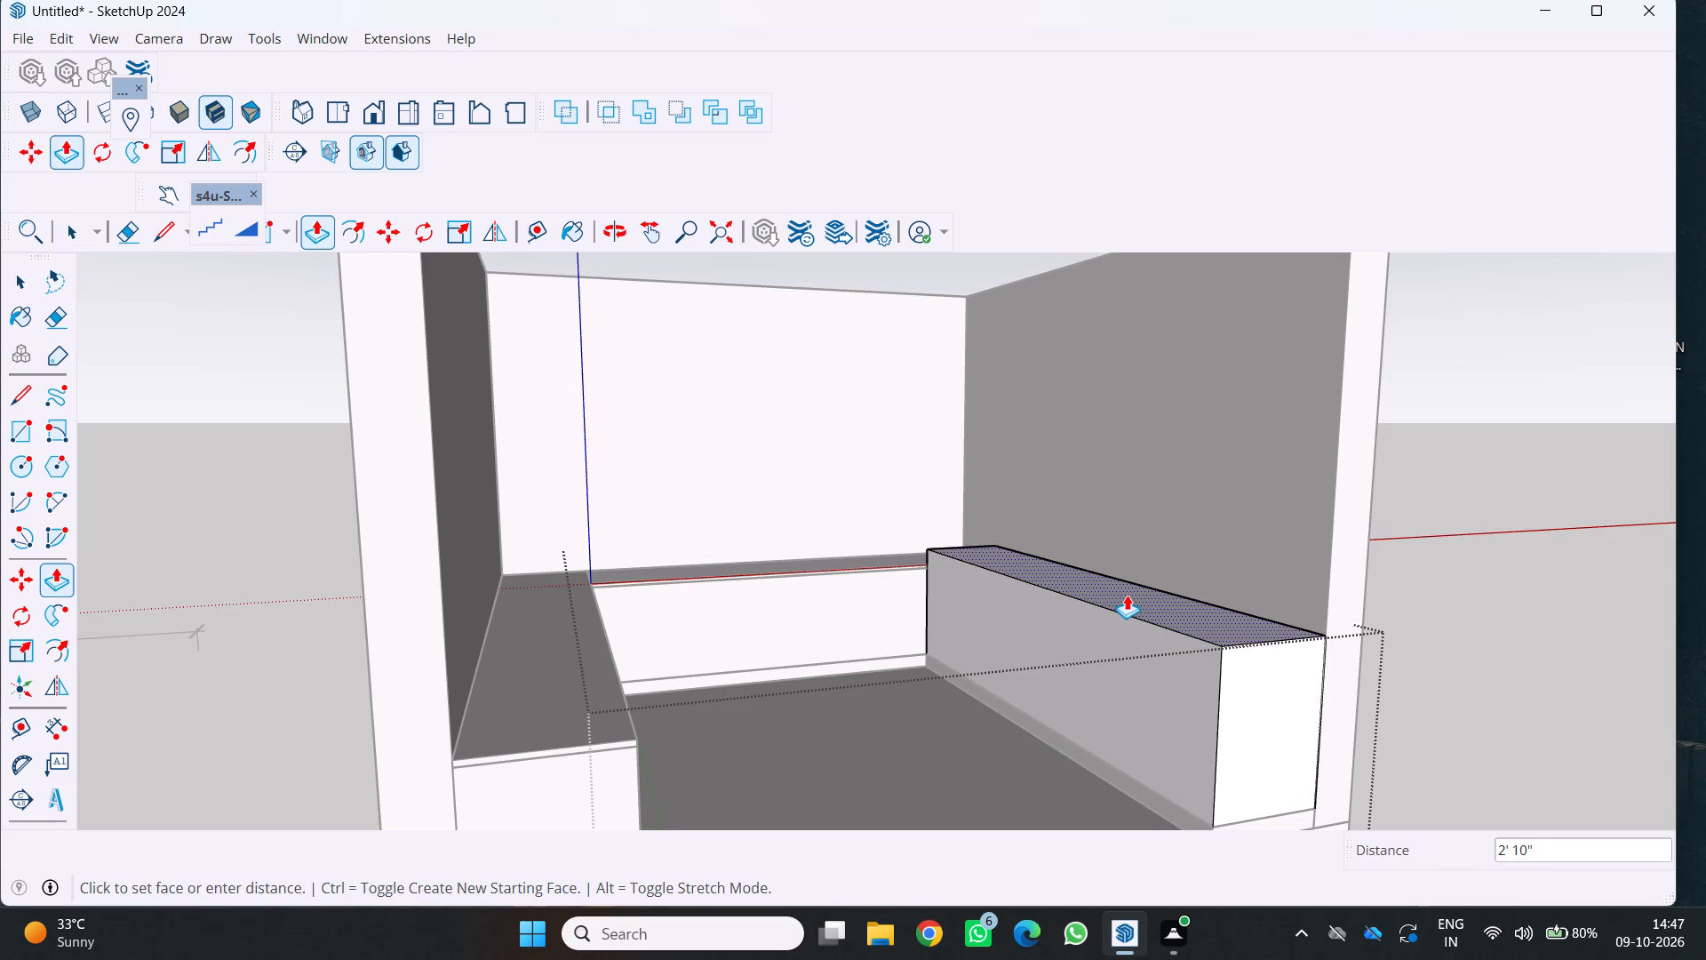
text(2')
key(4)
key(Return)
key(space)
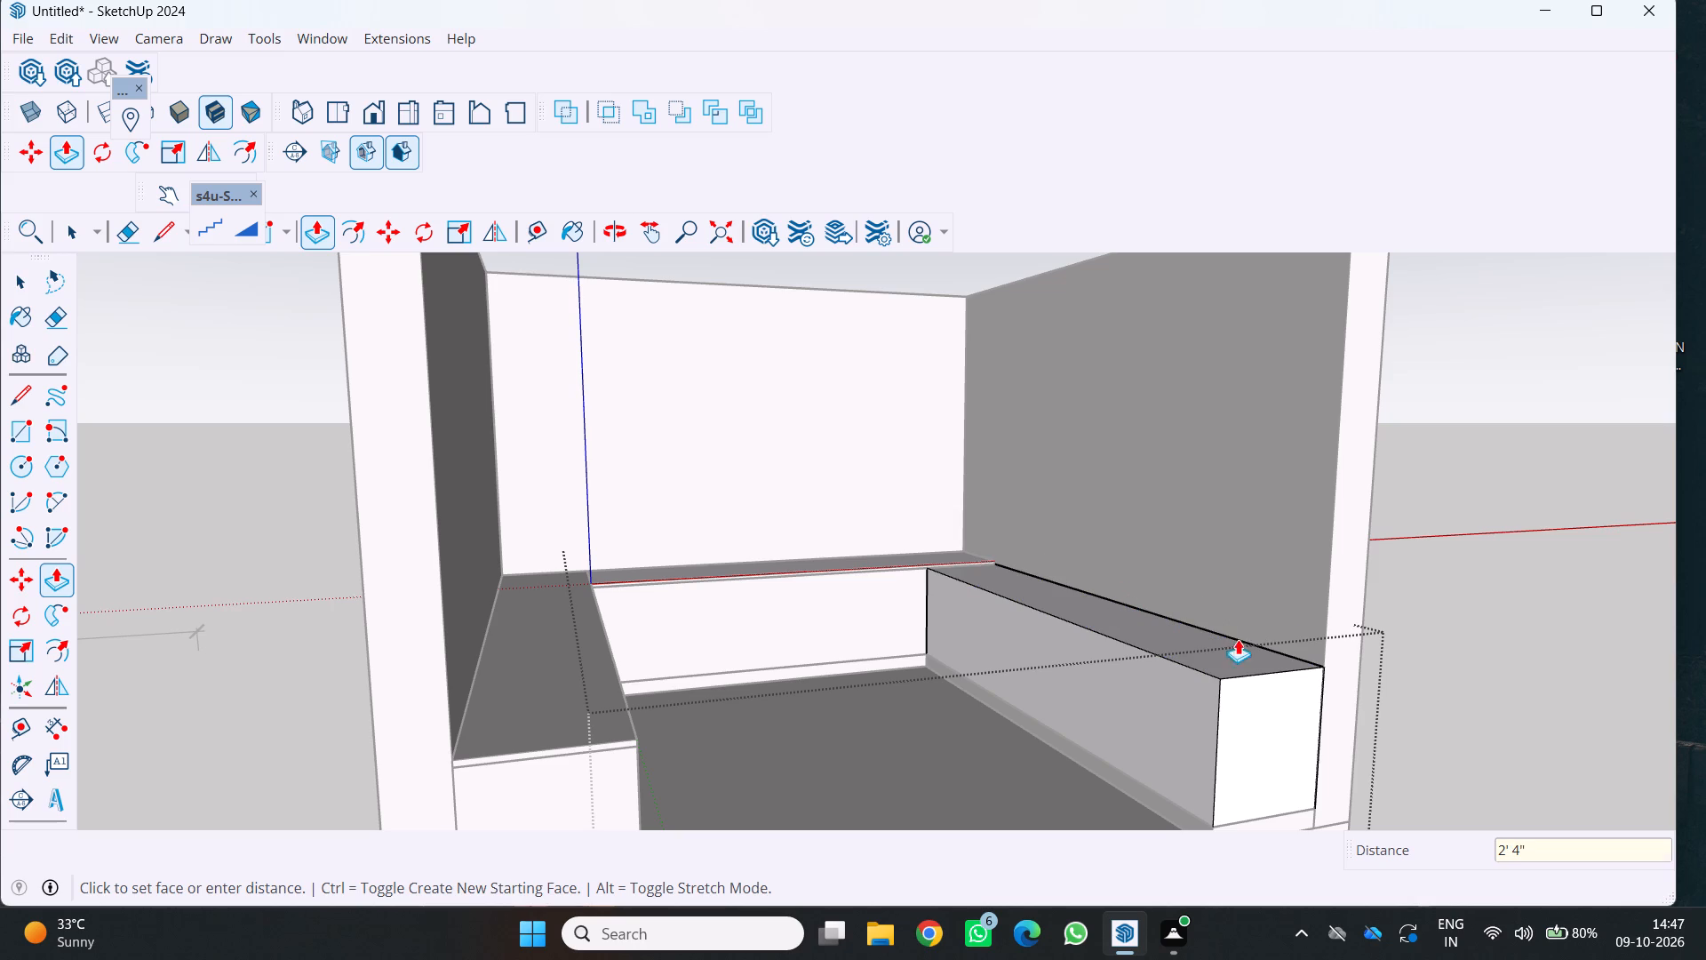
Select all connected faces and edges of the third wall's cabinet body and make them a group.
triple_click(1193, 641)
right_click(1174, 617)
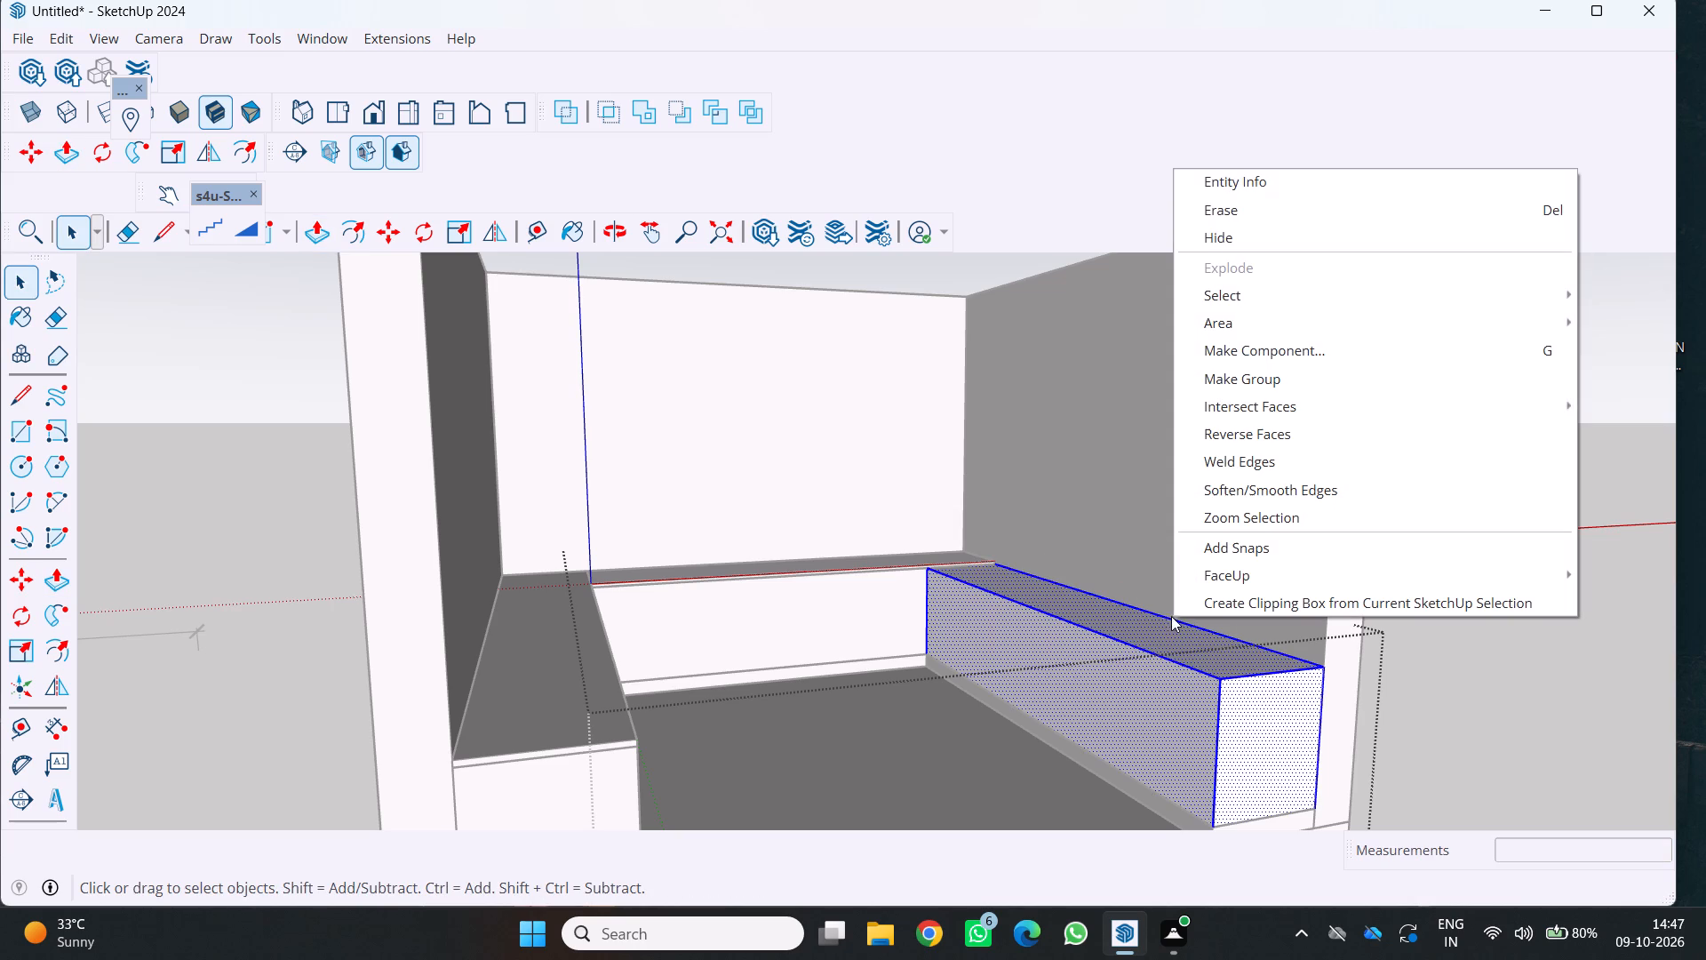
click(1256, 371)
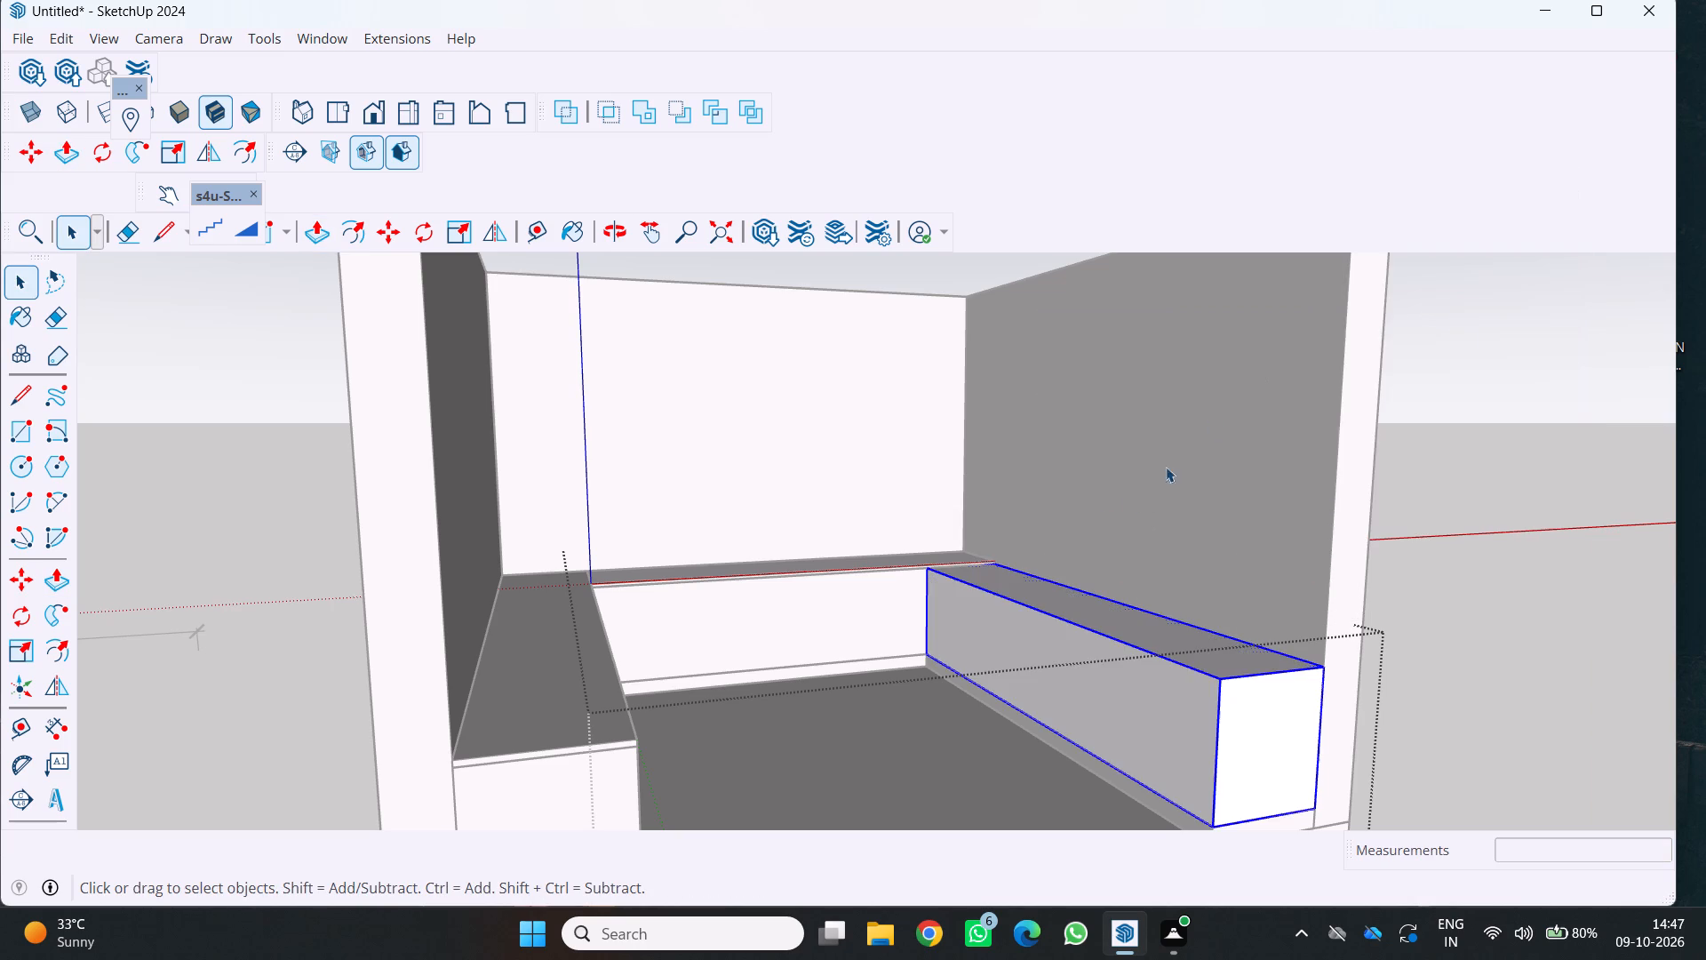
Draw an 11'3" by 2' rectangle over the top of the third wall's cabinet body.
middle_drag(1108, 516, 1164, 660)
scroll(1048, 598, up, 3)
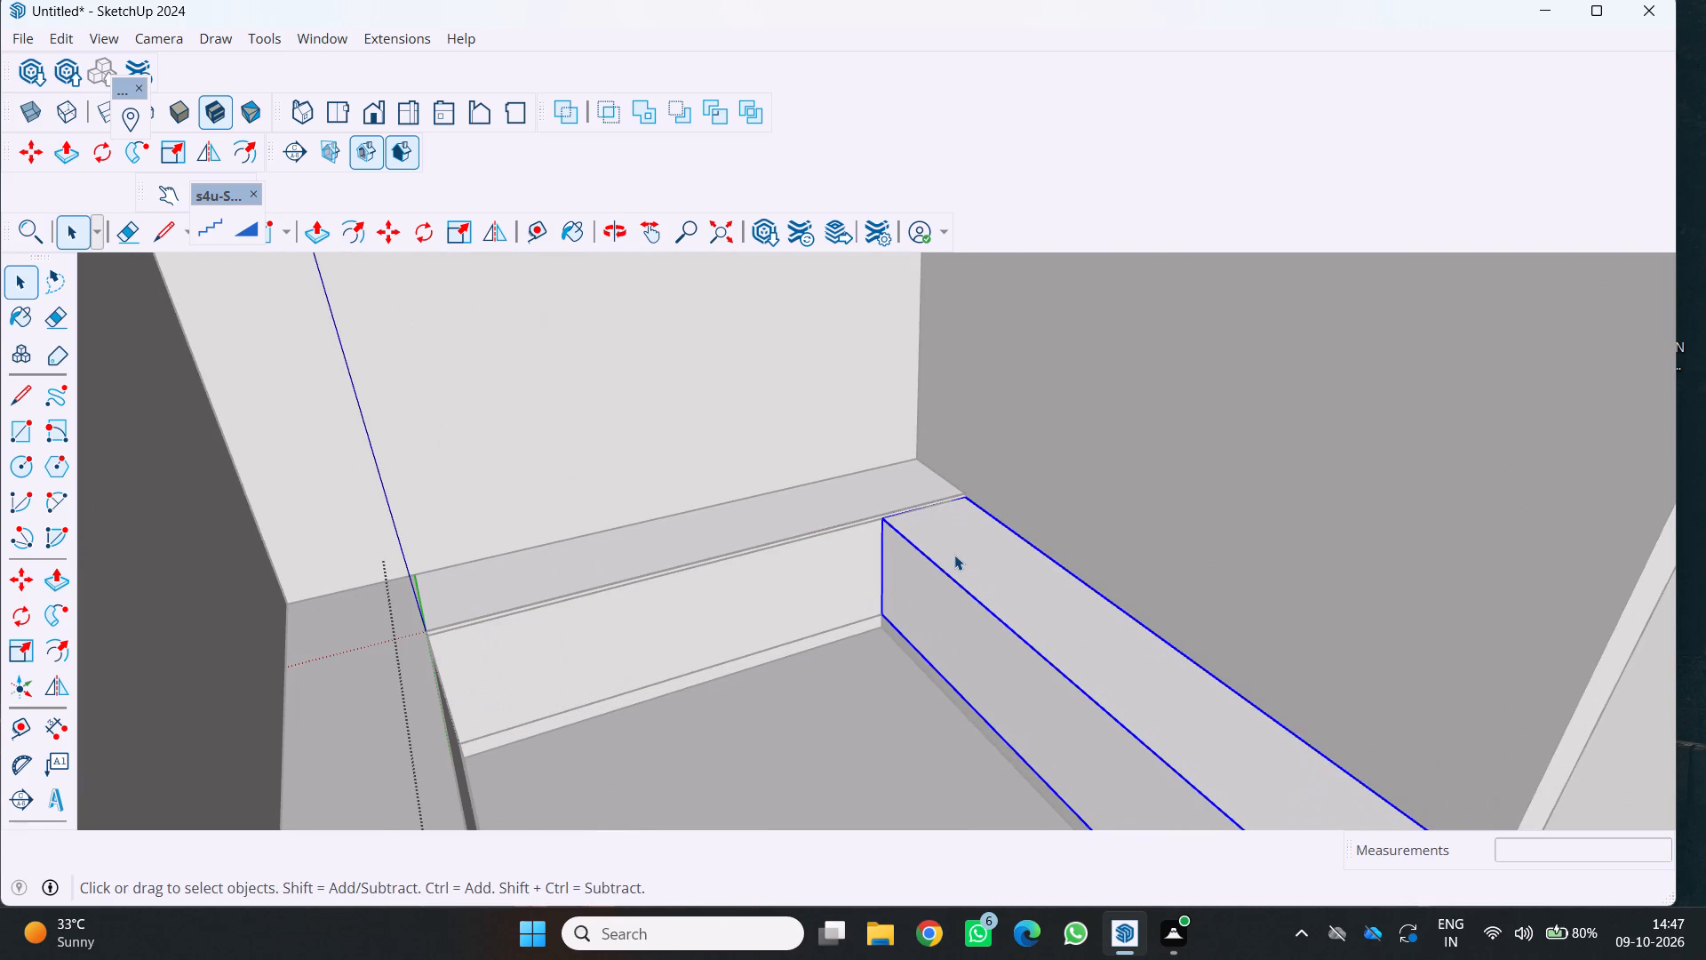
key(r)
scroll(943, 549, up, 4)
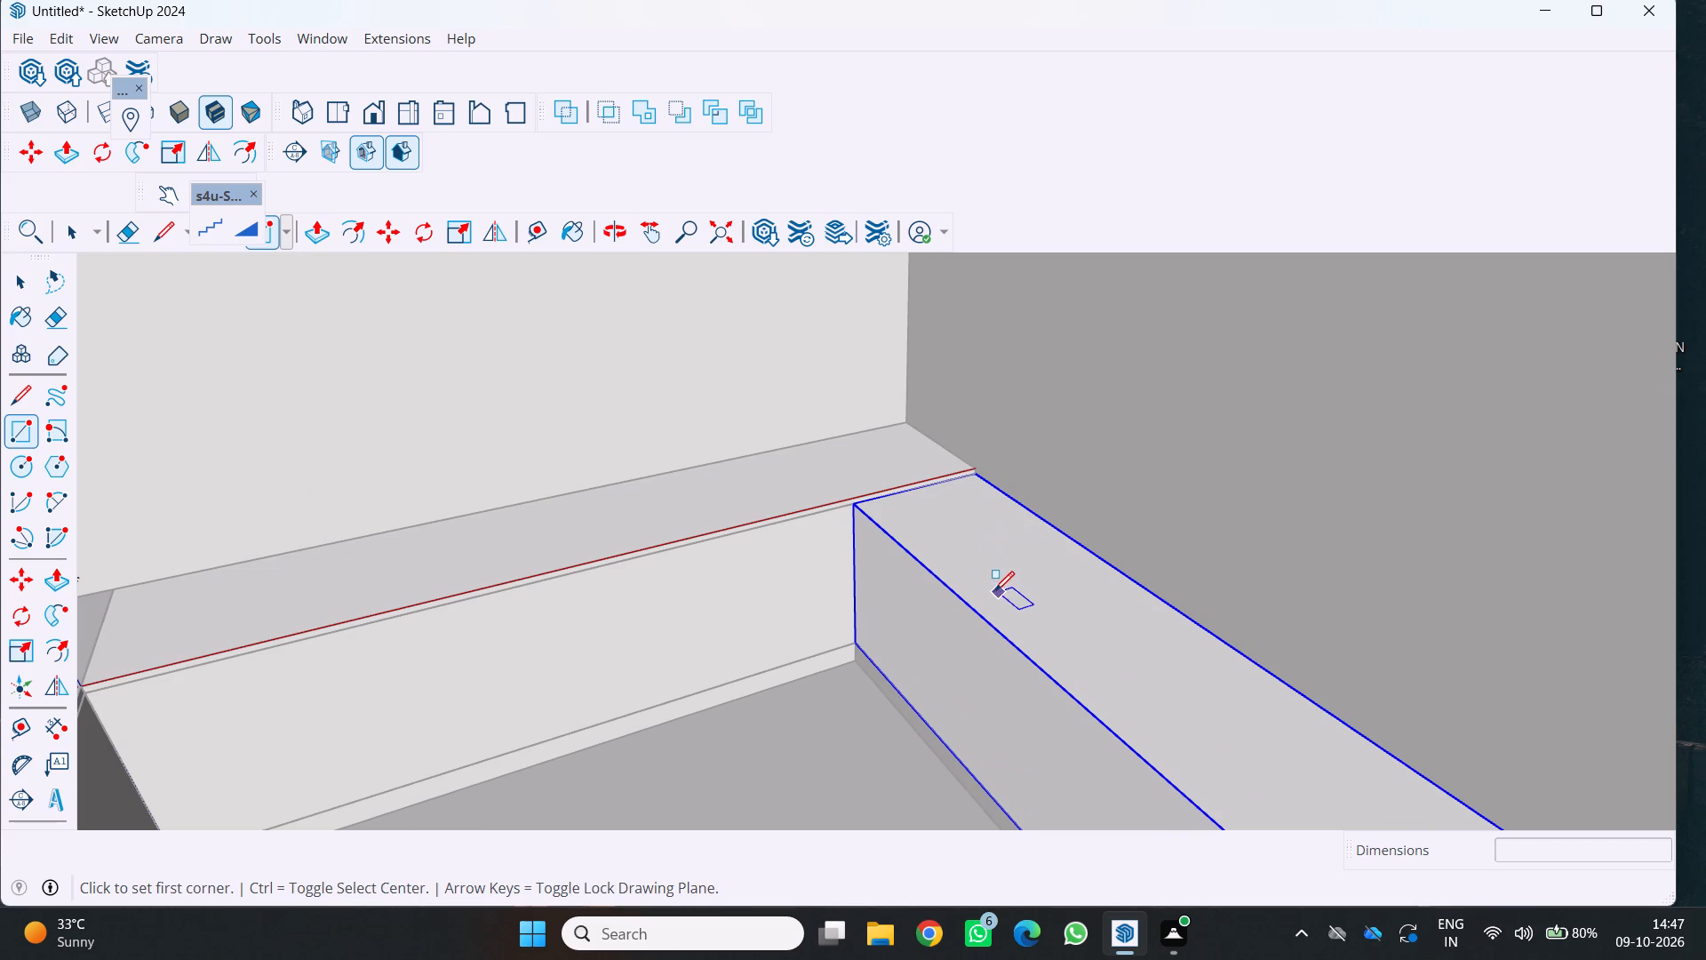
key(p)
click(1009, 612)
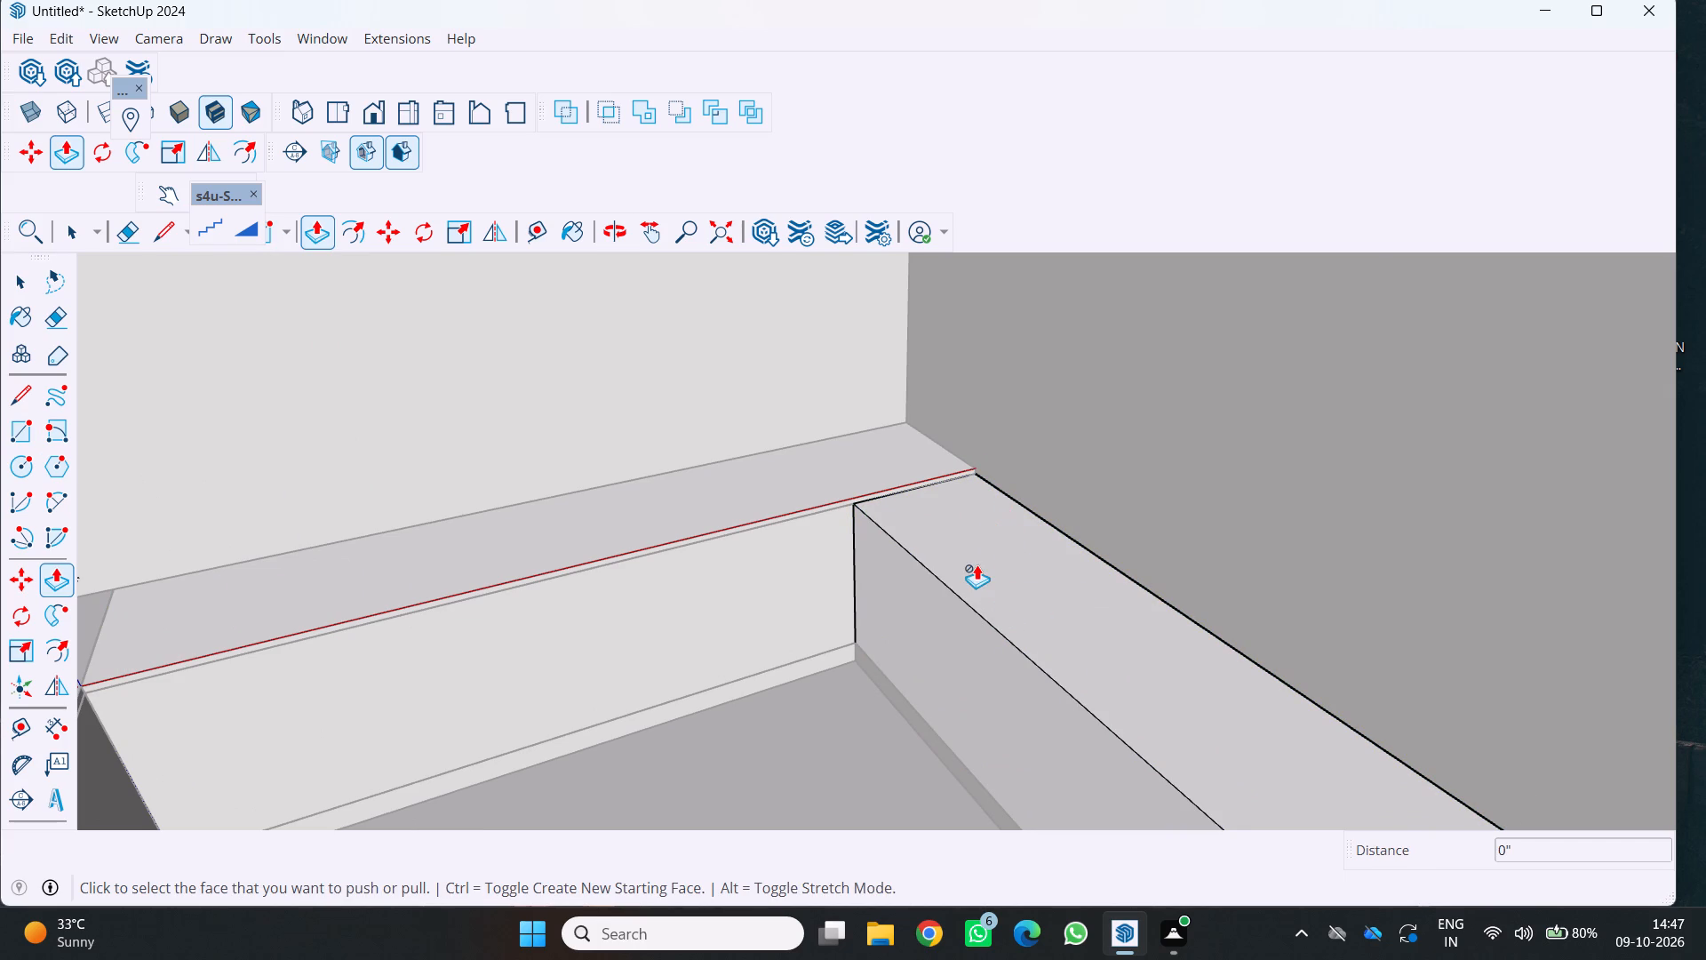
key(r)
scroll(967, 494, up, 3)
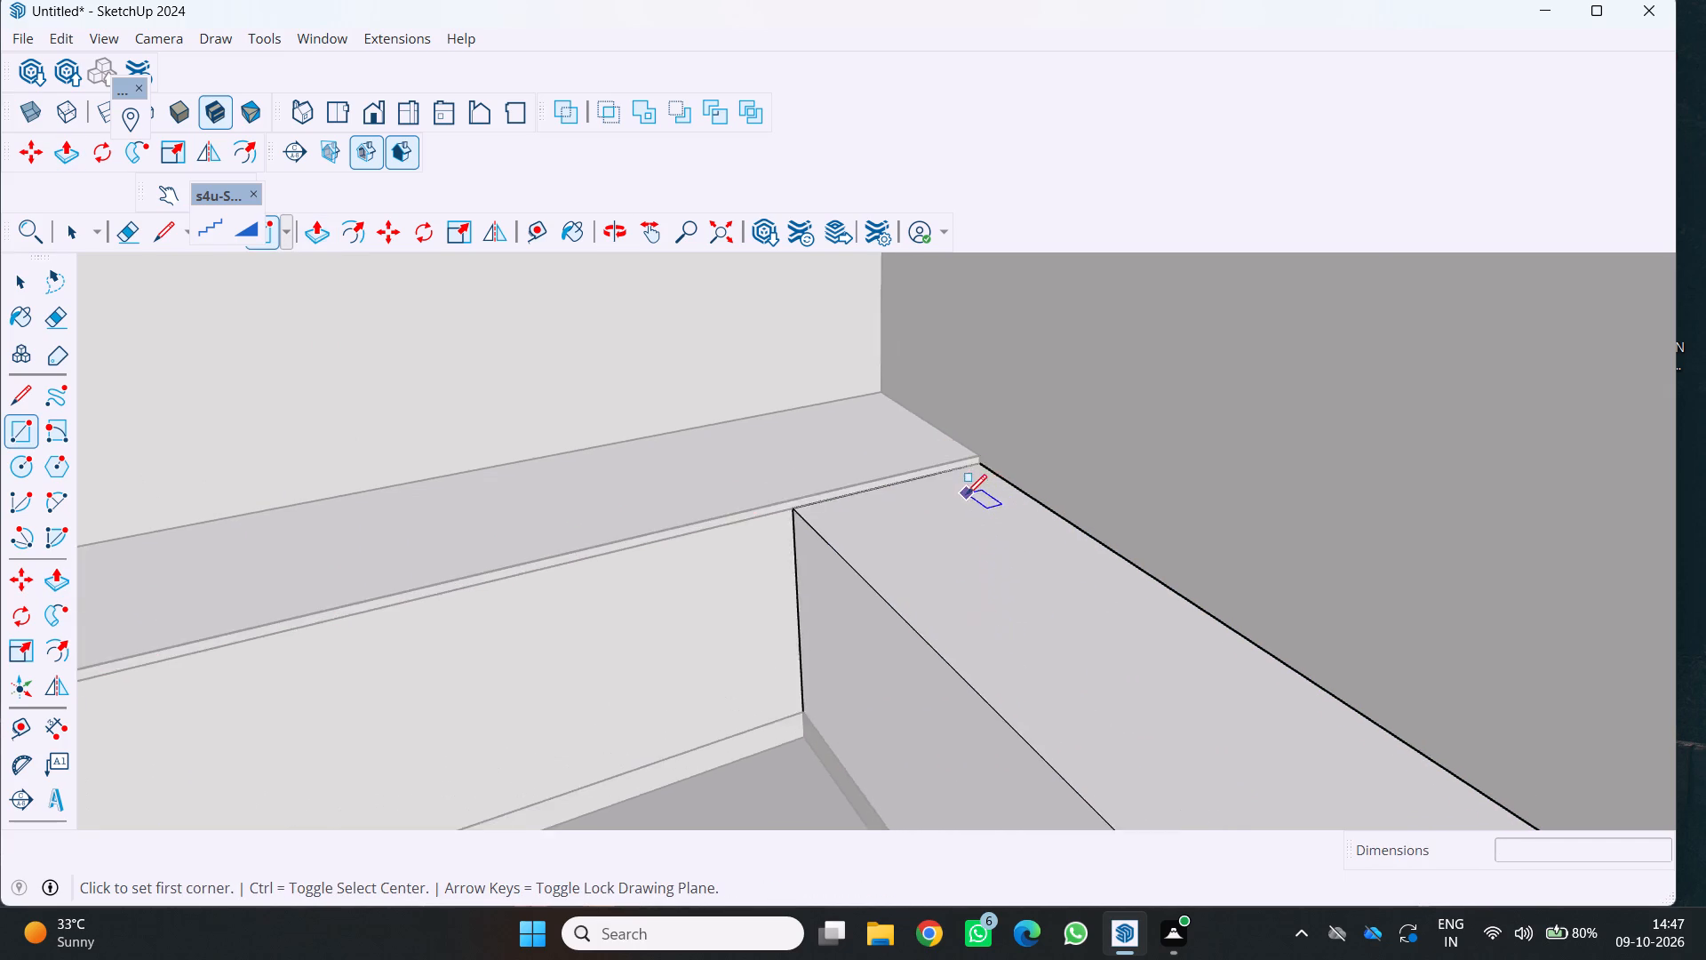
scroll(967, 494, up, 5)
click(979, 452)
scroll(968, 500, down, 8)
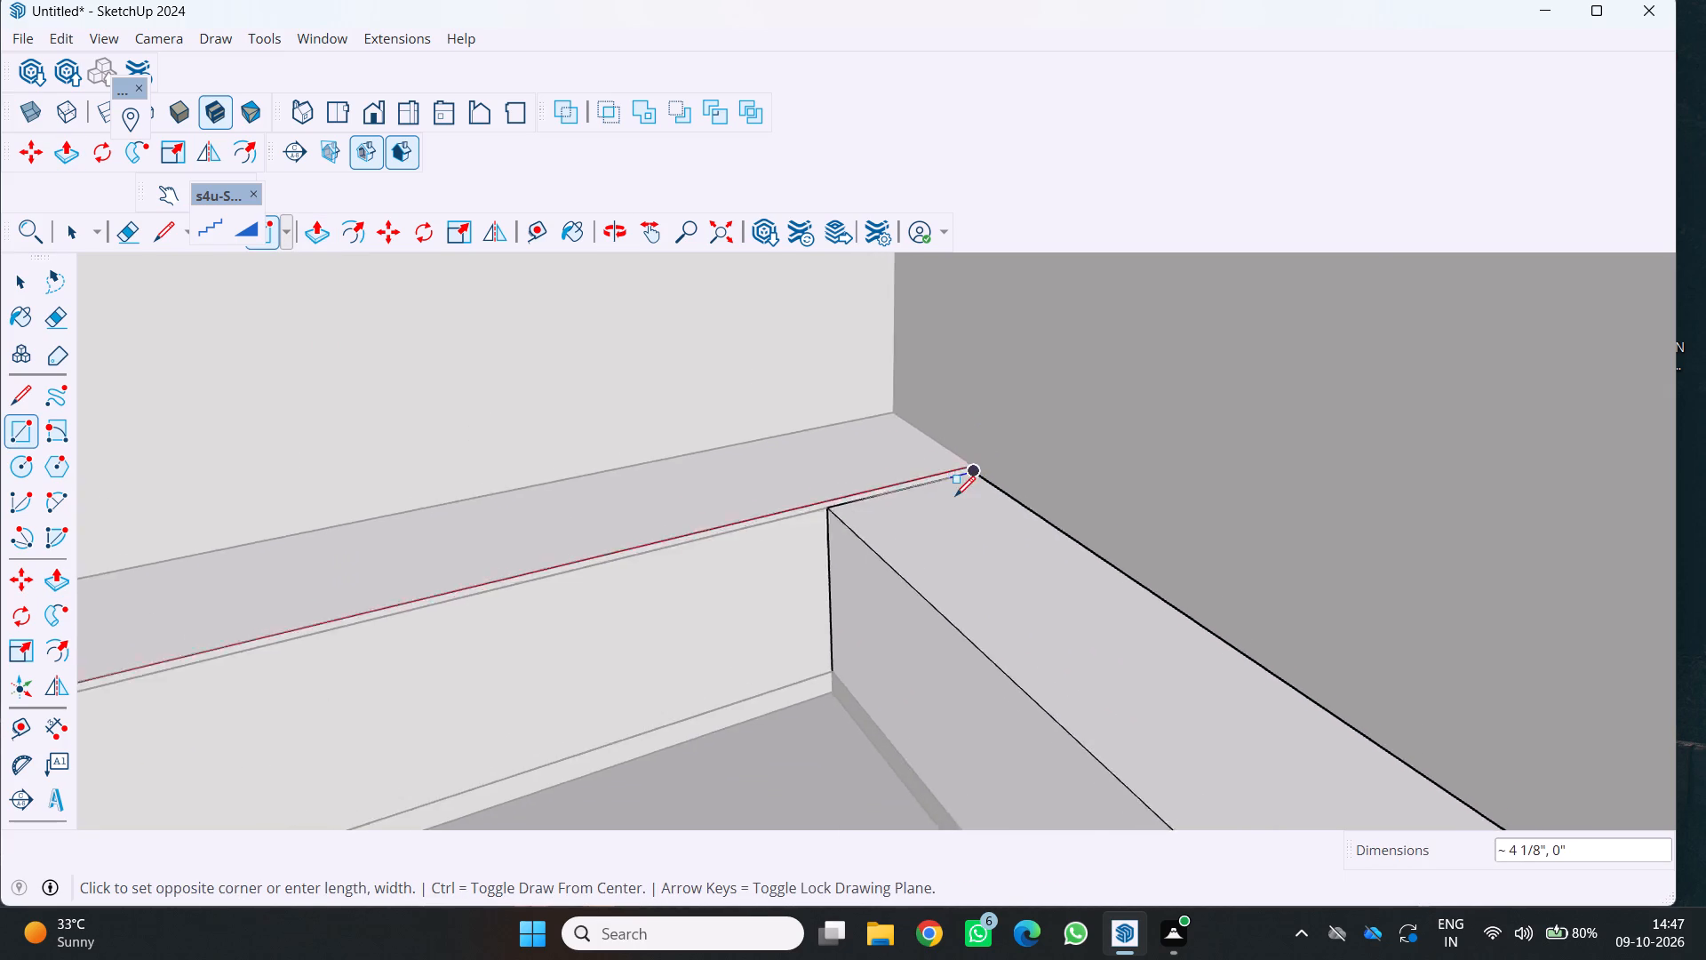
scroll(955, 496, down, 9)
scroll(1120, 755, up, 9)
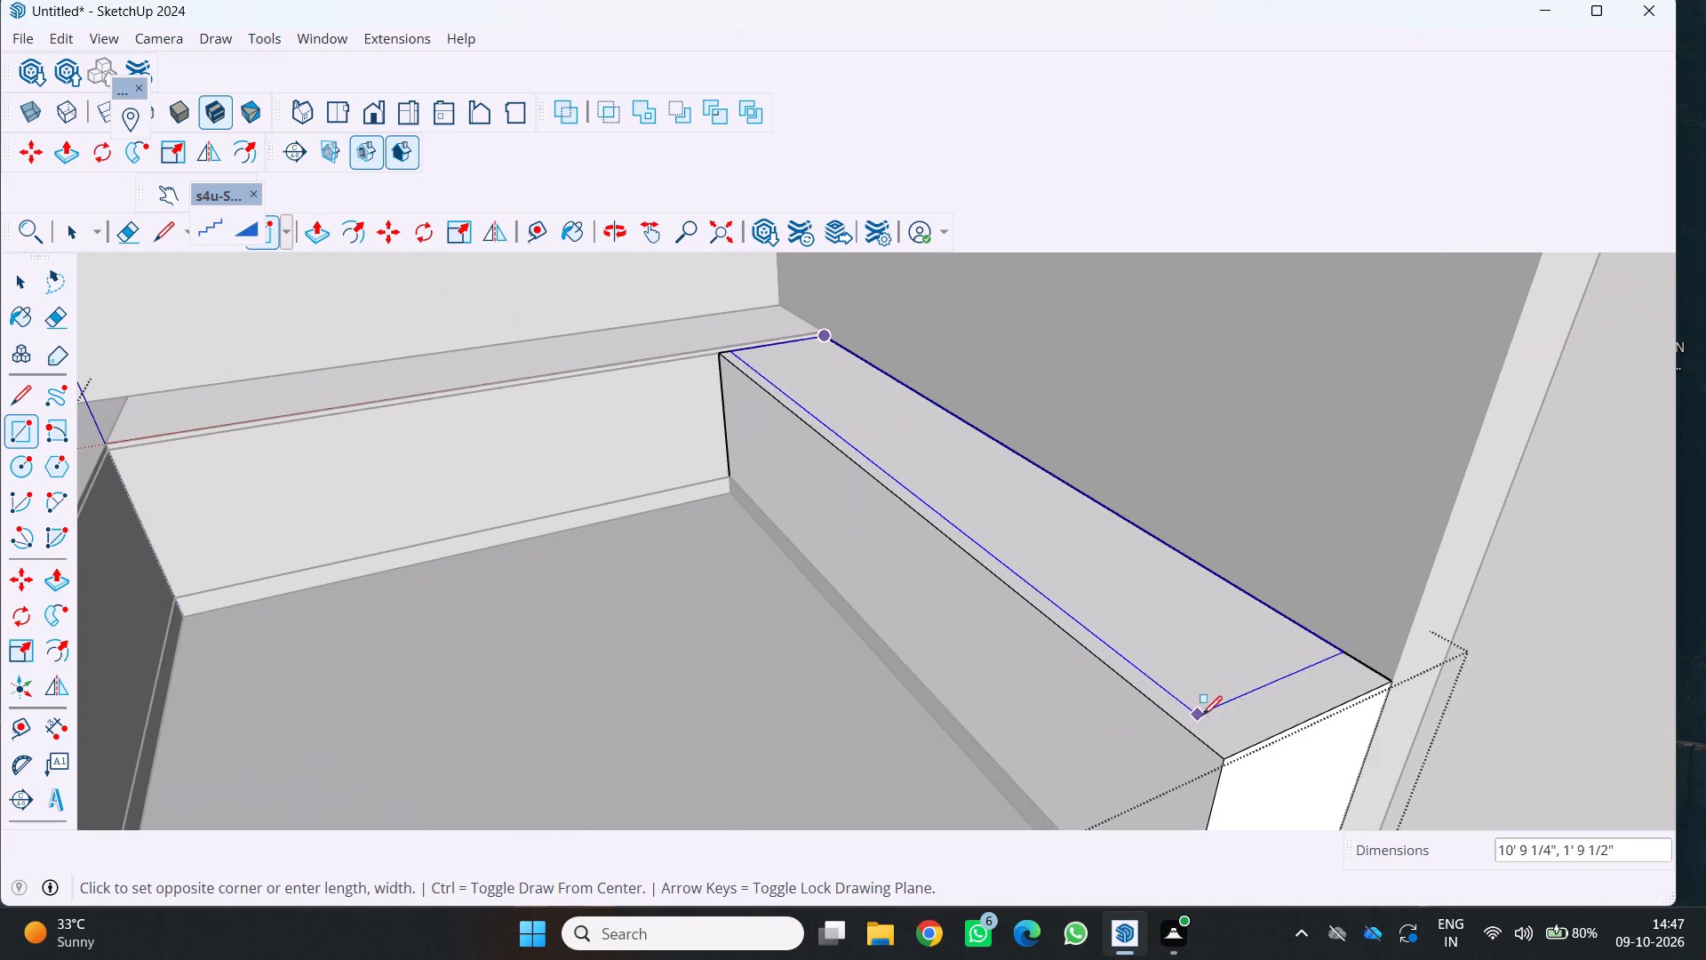
click(1221, 764)
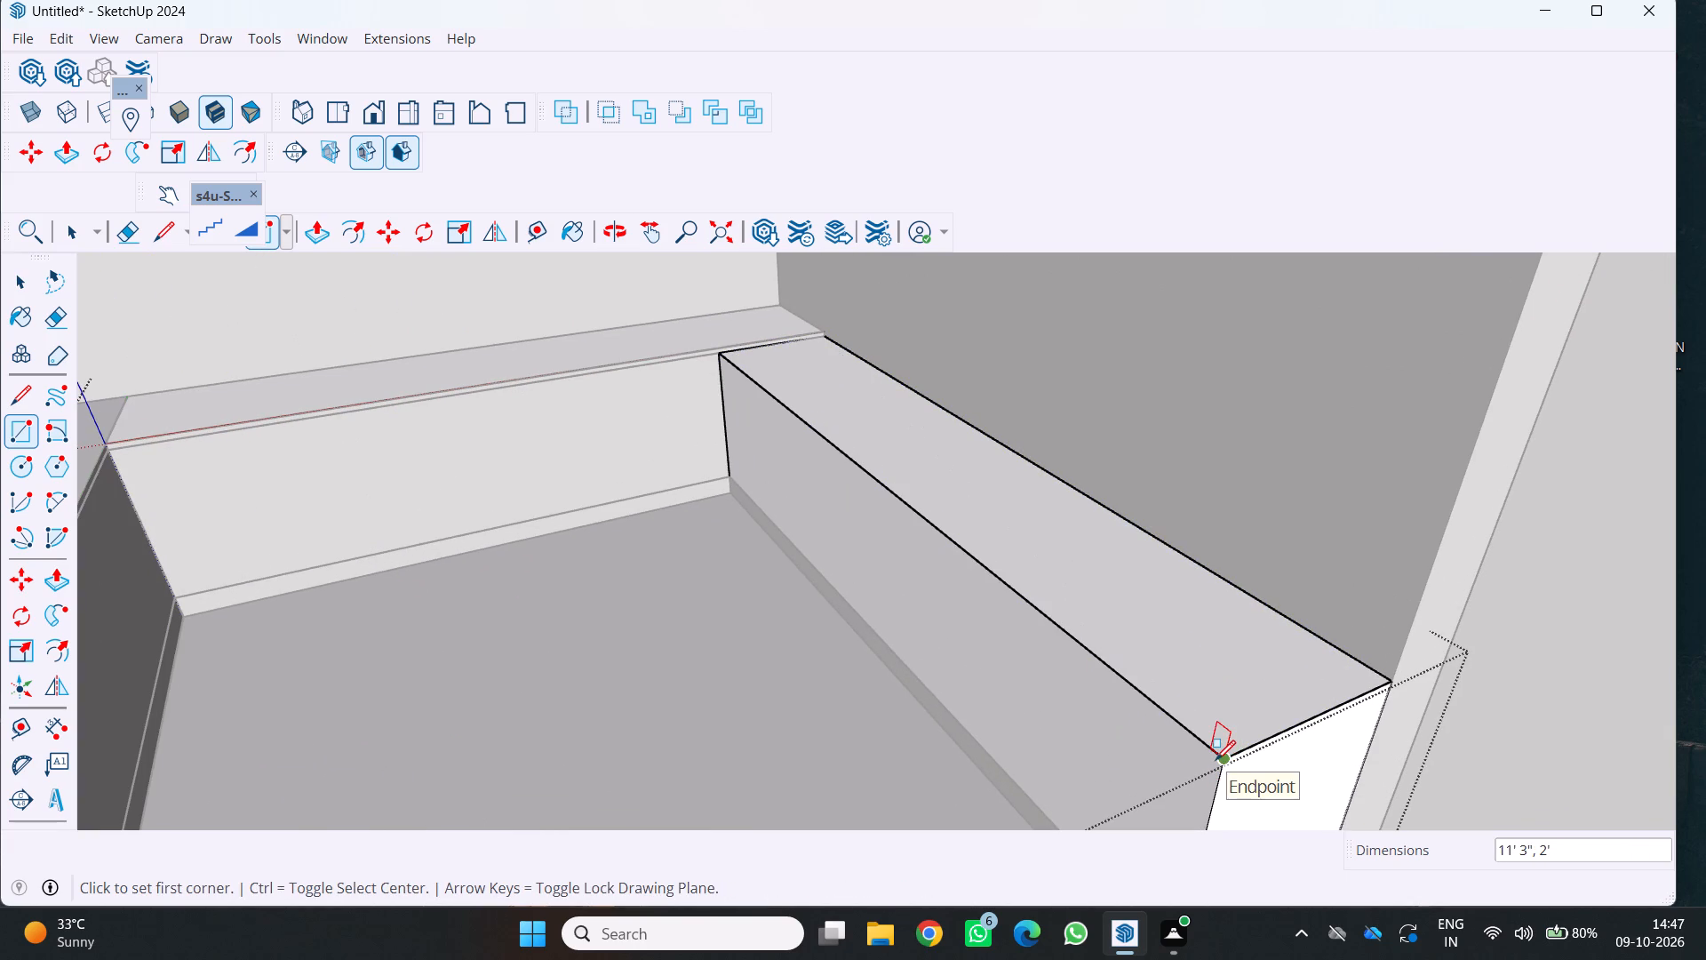
Extrude the rectangle on the third wall's cabinet body 1" upward as a countertop.
key(p)
click(1197, 674)
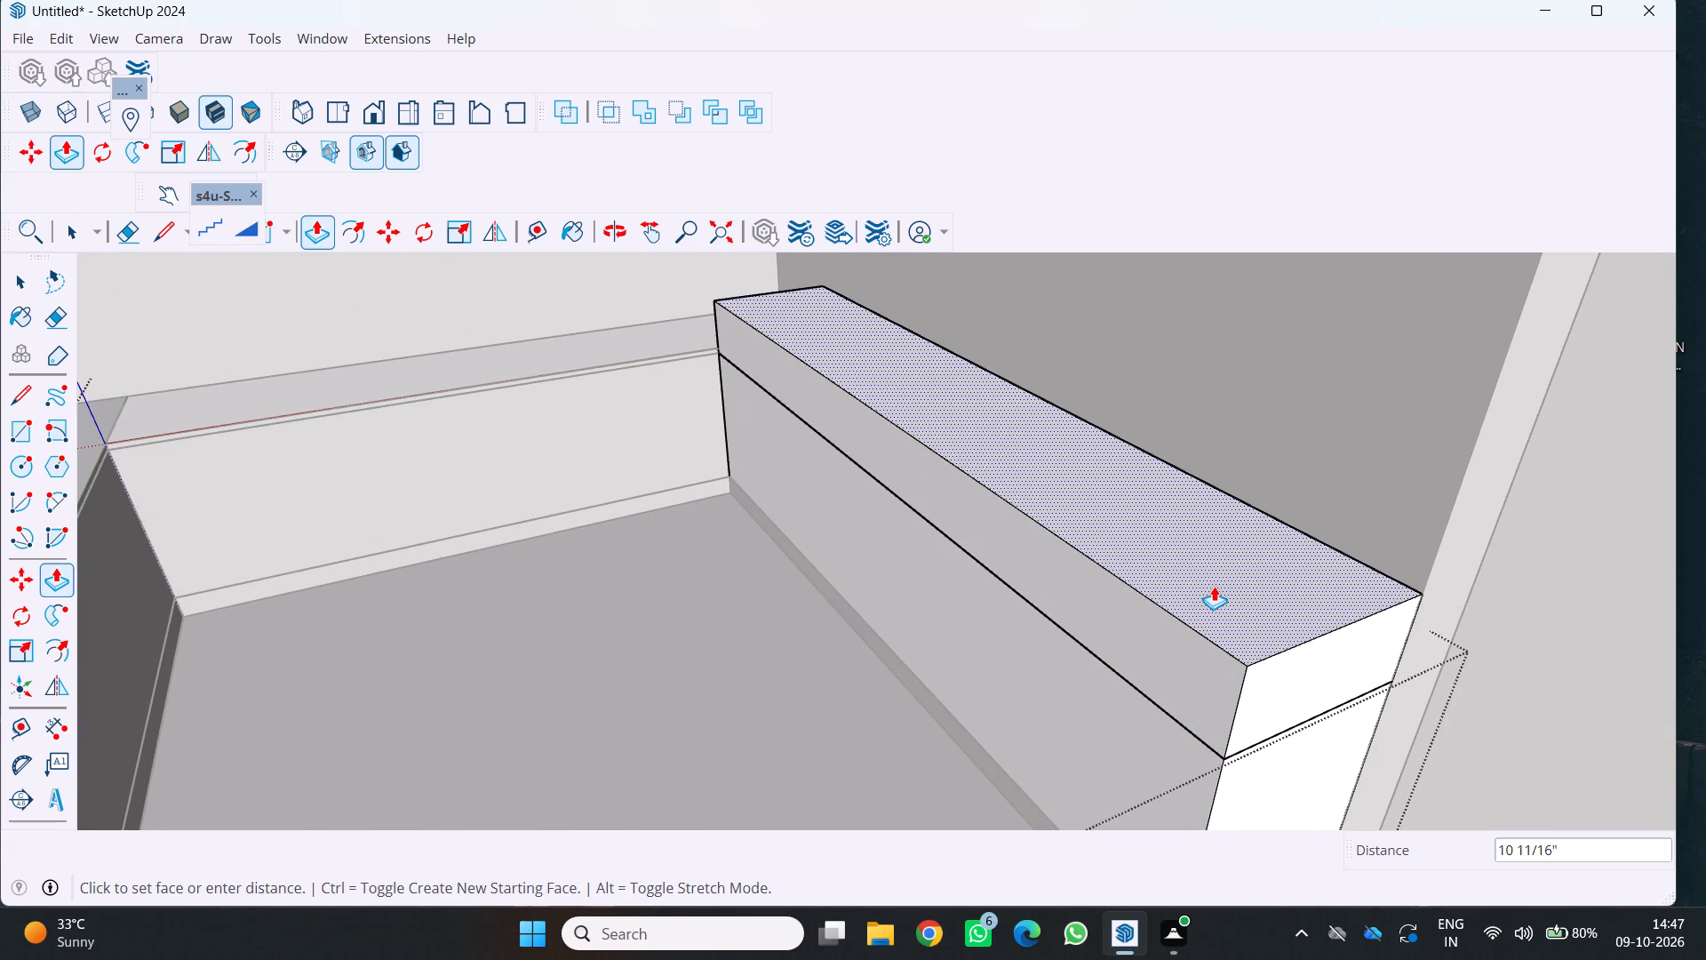
key(1)
key(Return)
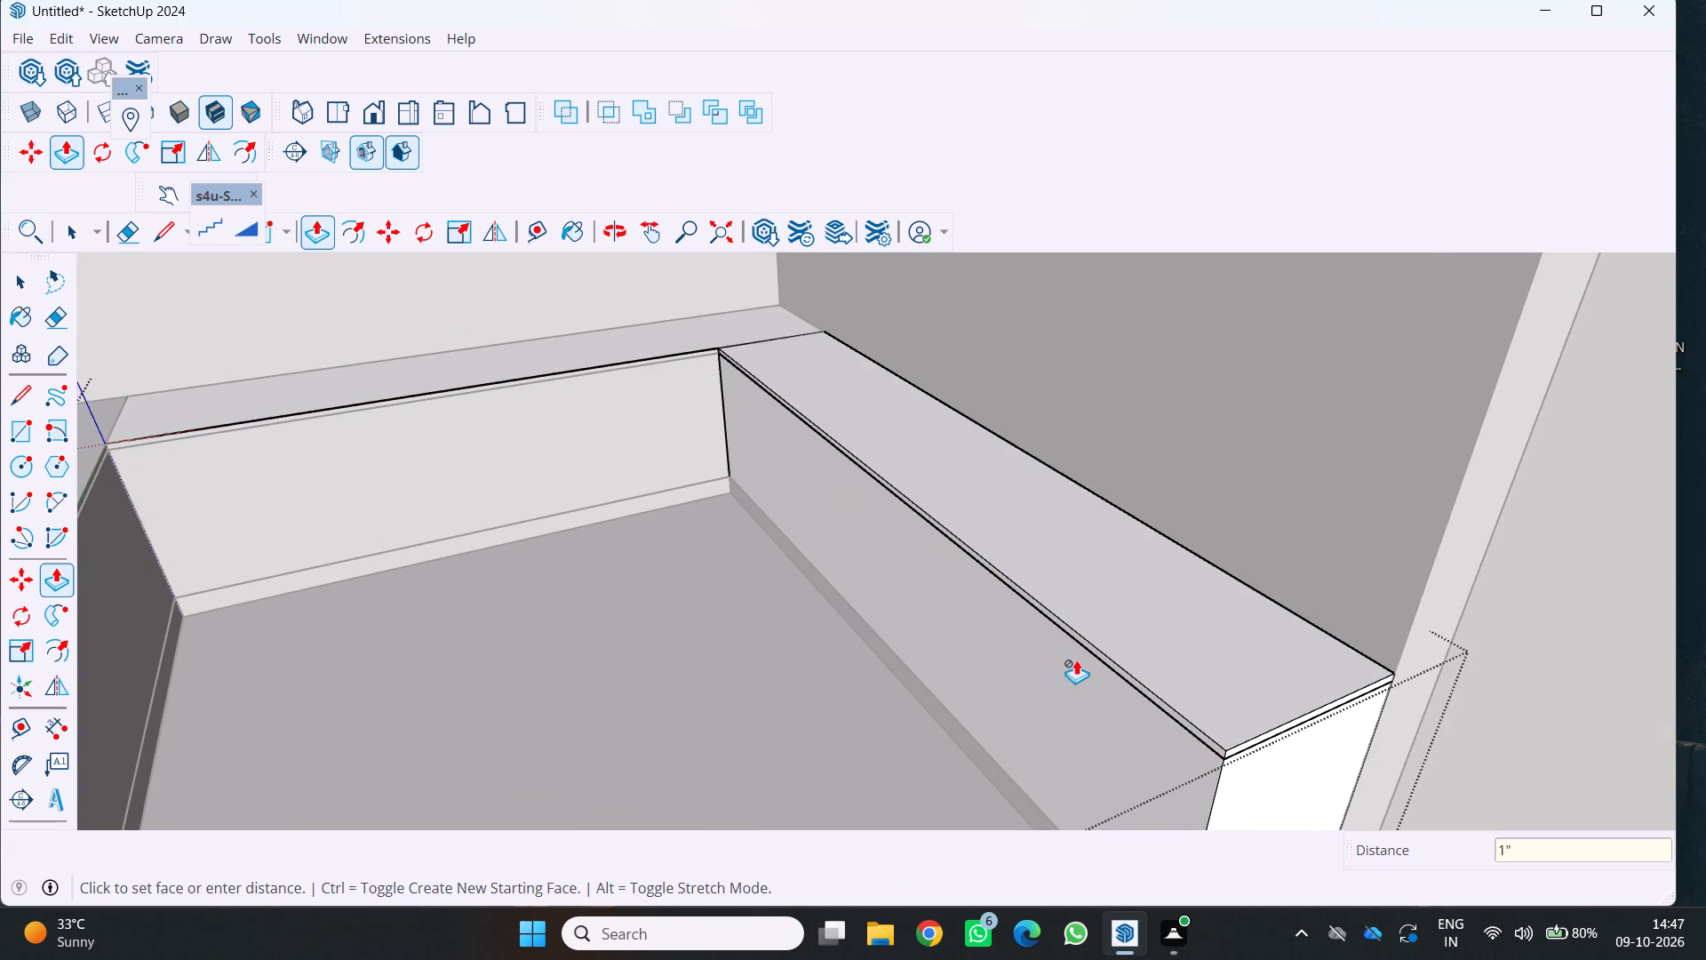
Select all faces and edges connected to the third wall's new countertop and make them a group.
key(space)
double_click(1134, 604)
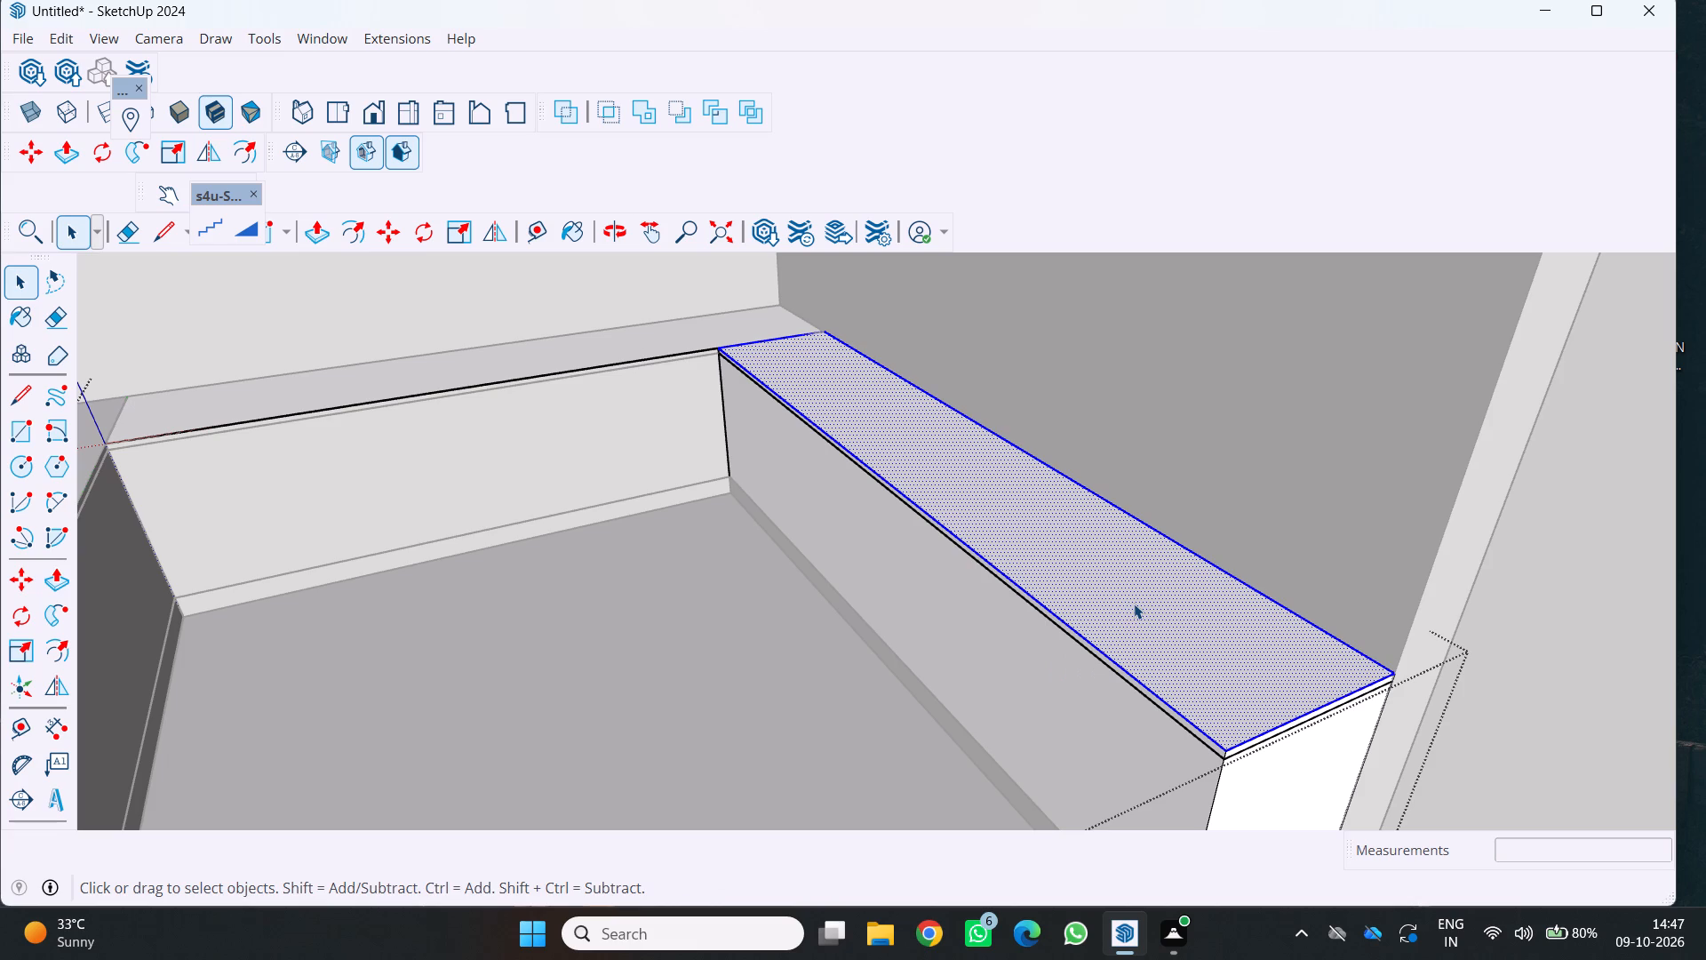
double_click(1133, 603)
double_click(1128, 604)
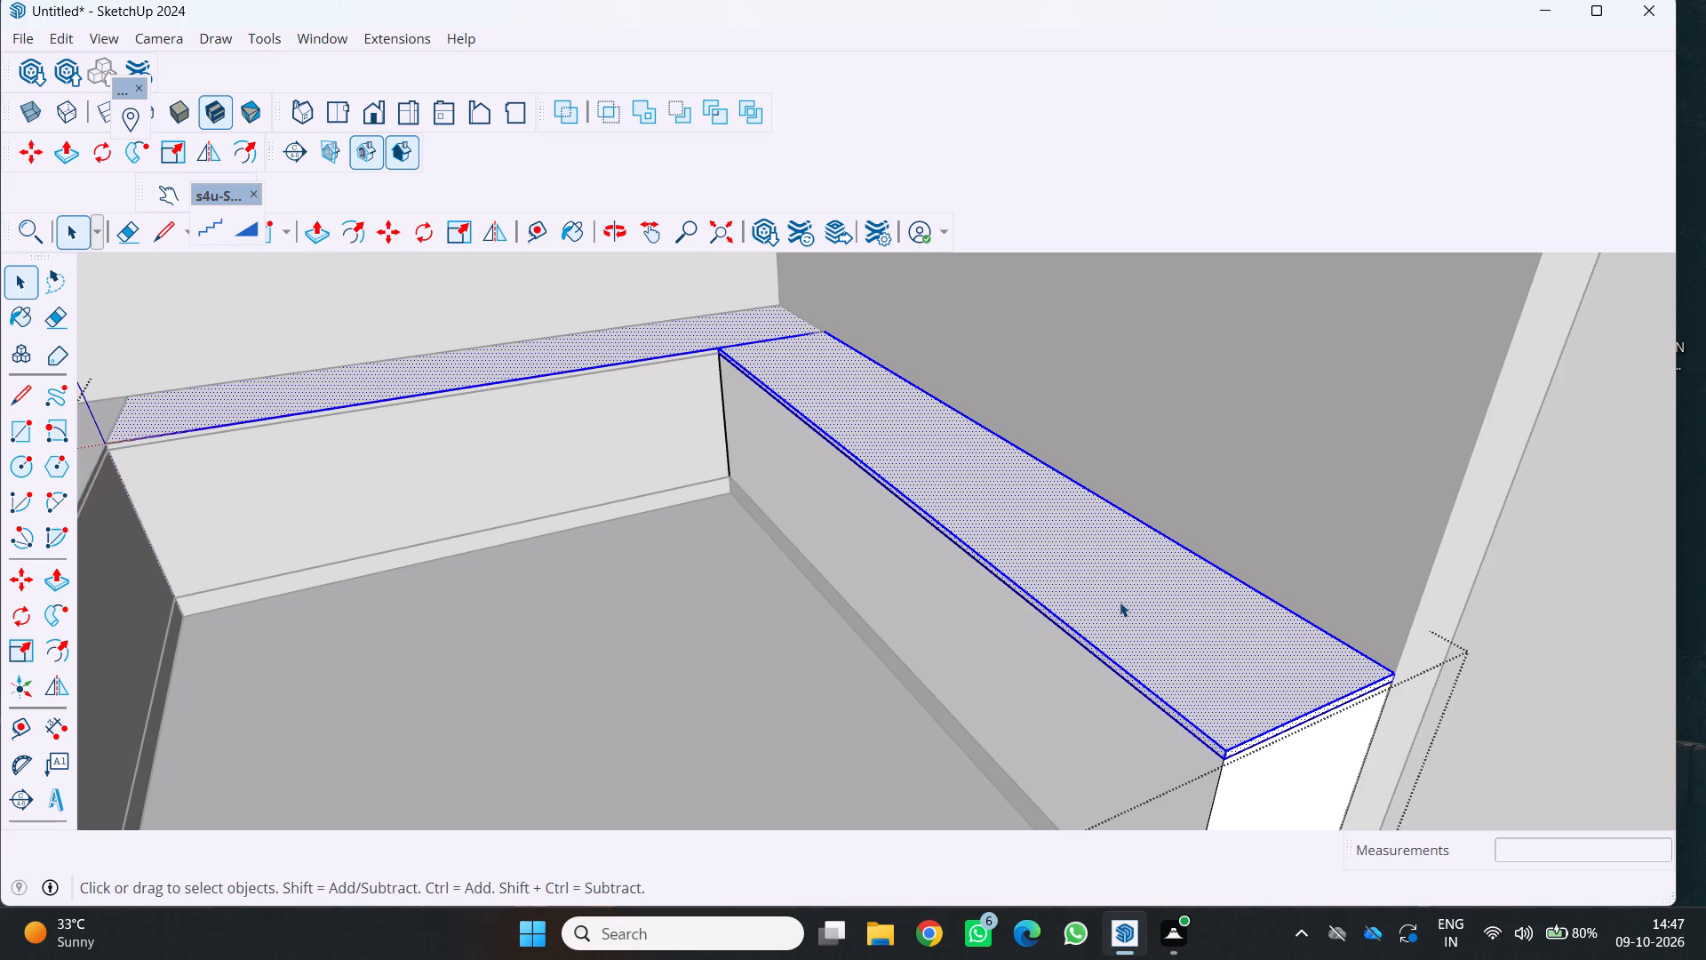
triple_click(1120, 602)
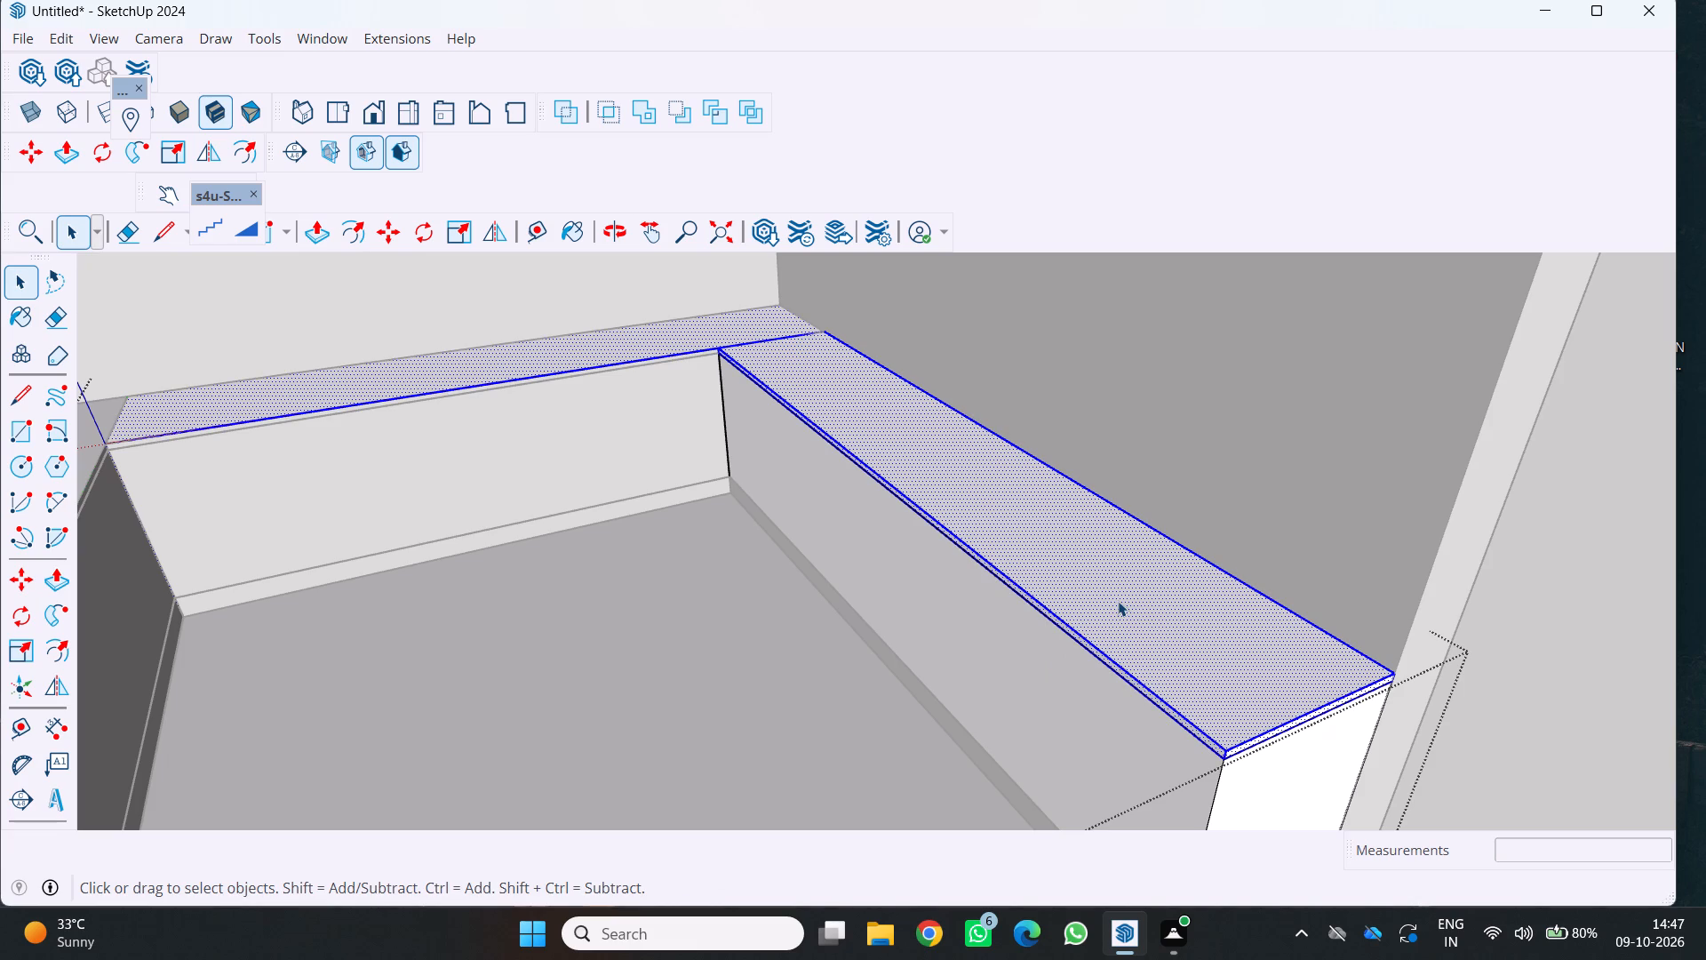
right_click(1118, 601)
click(1166, 337)
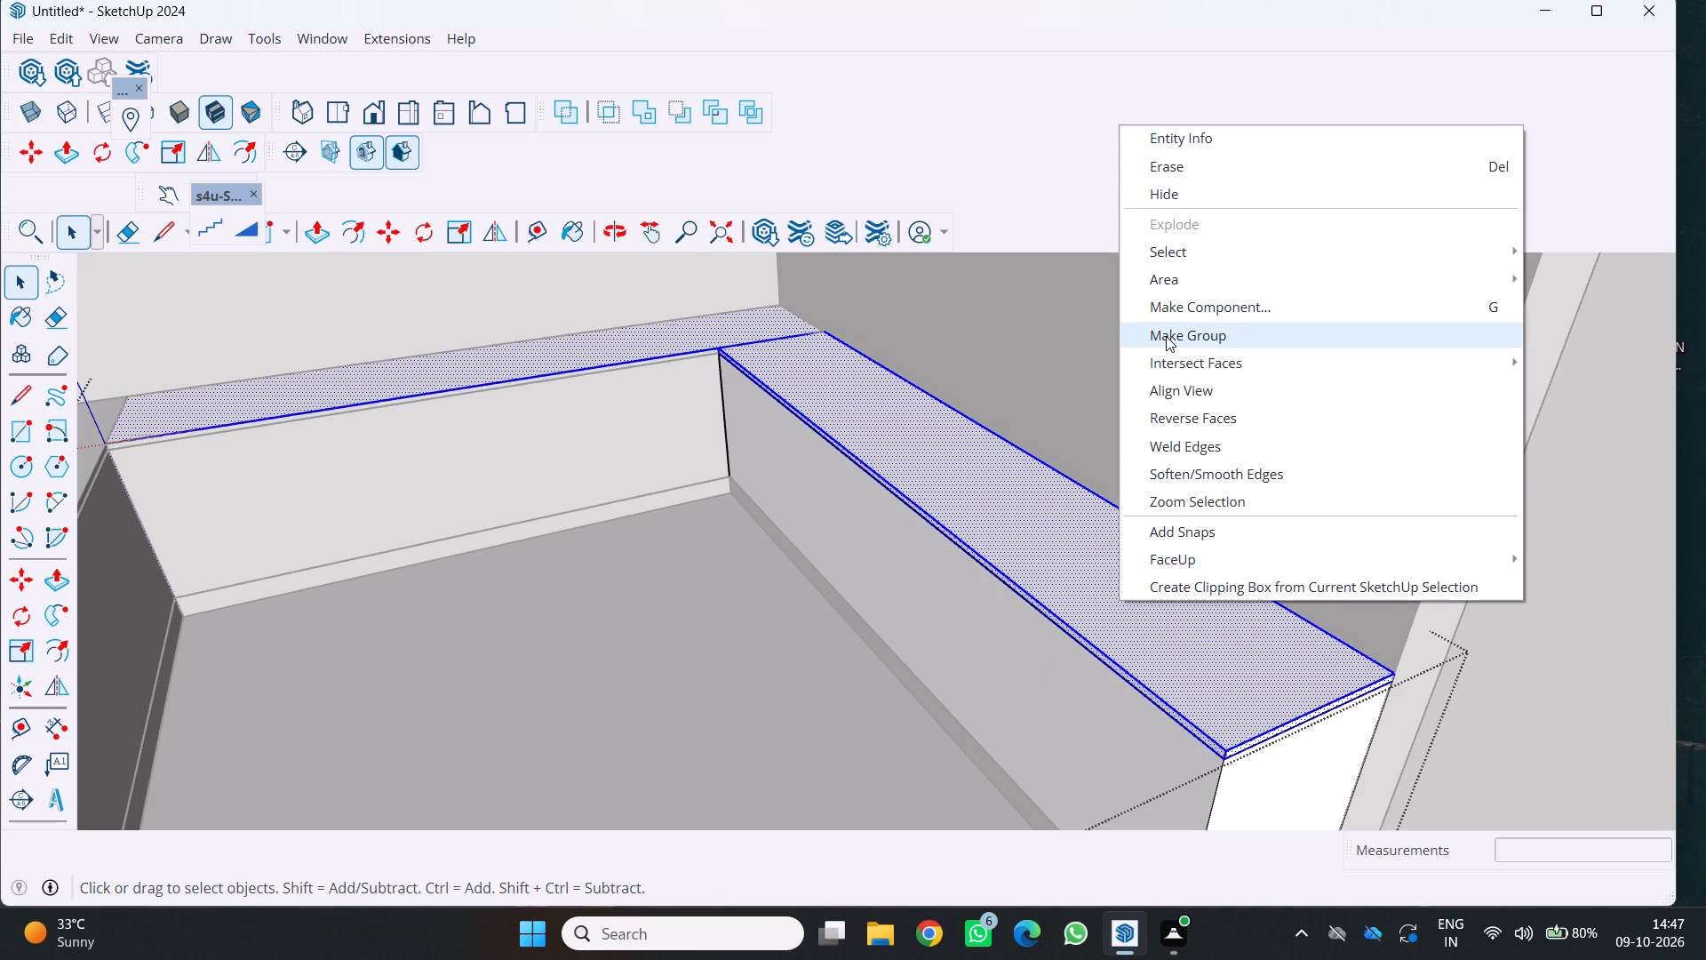
Leave the back wall's countertop group so that no group remains open for editing.
scroll(974, 492, down, 3)
key(c)
key(v)
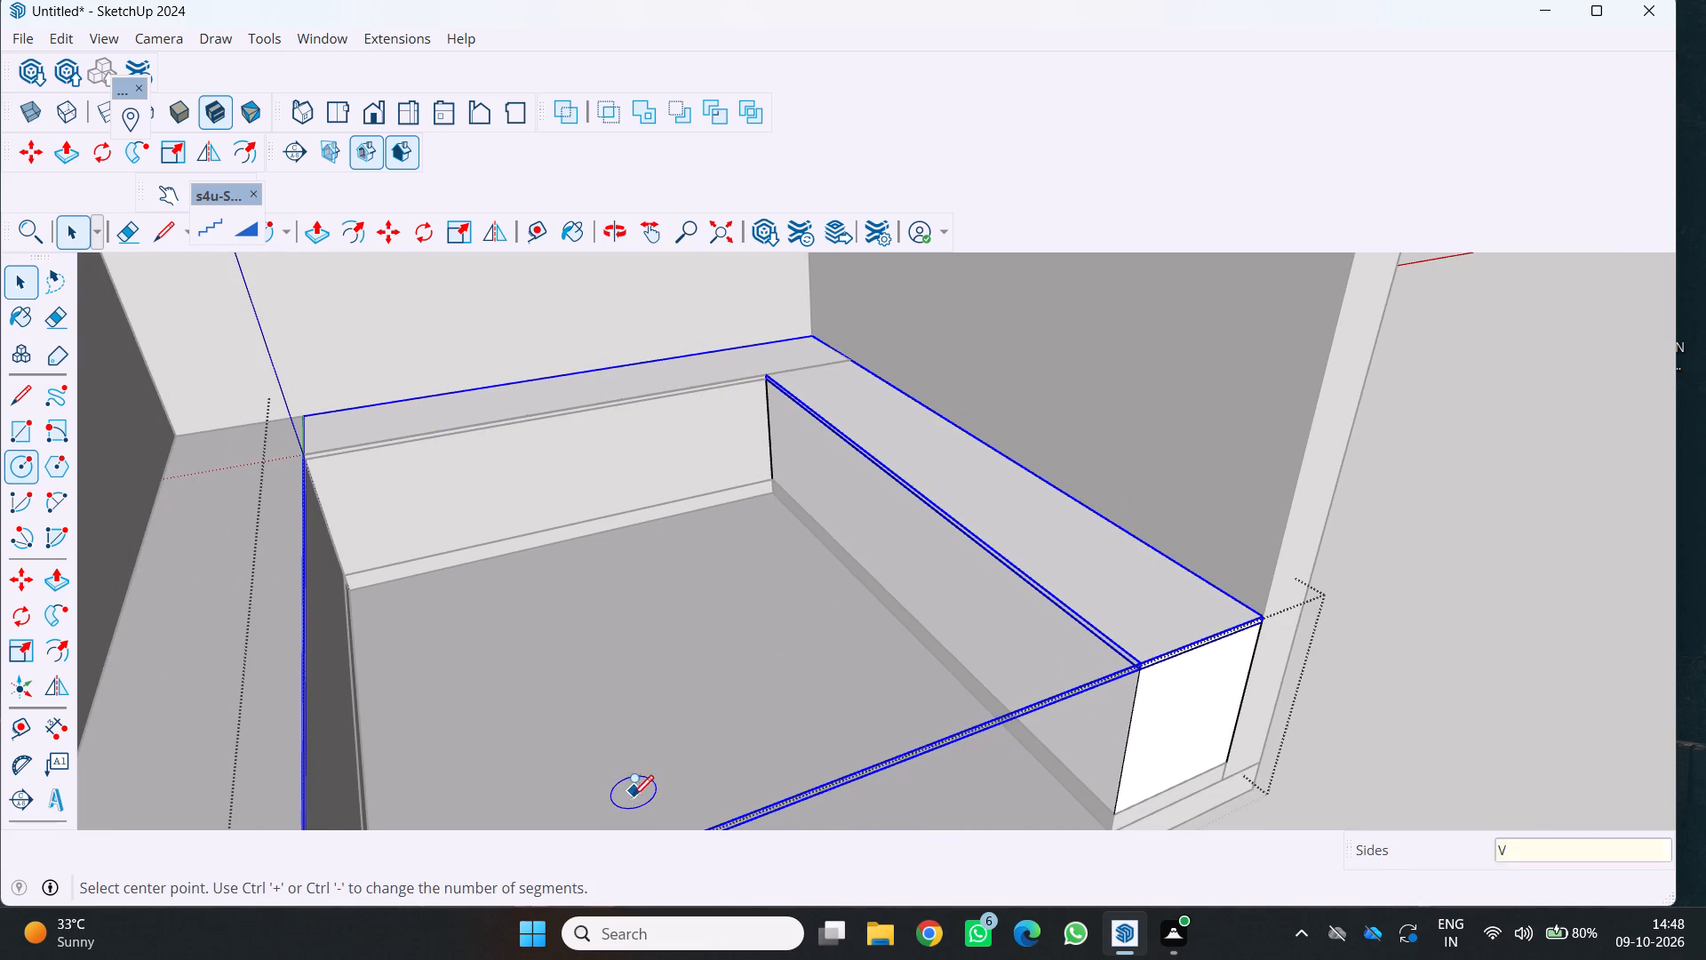
key(space)
double_click(613, 754)
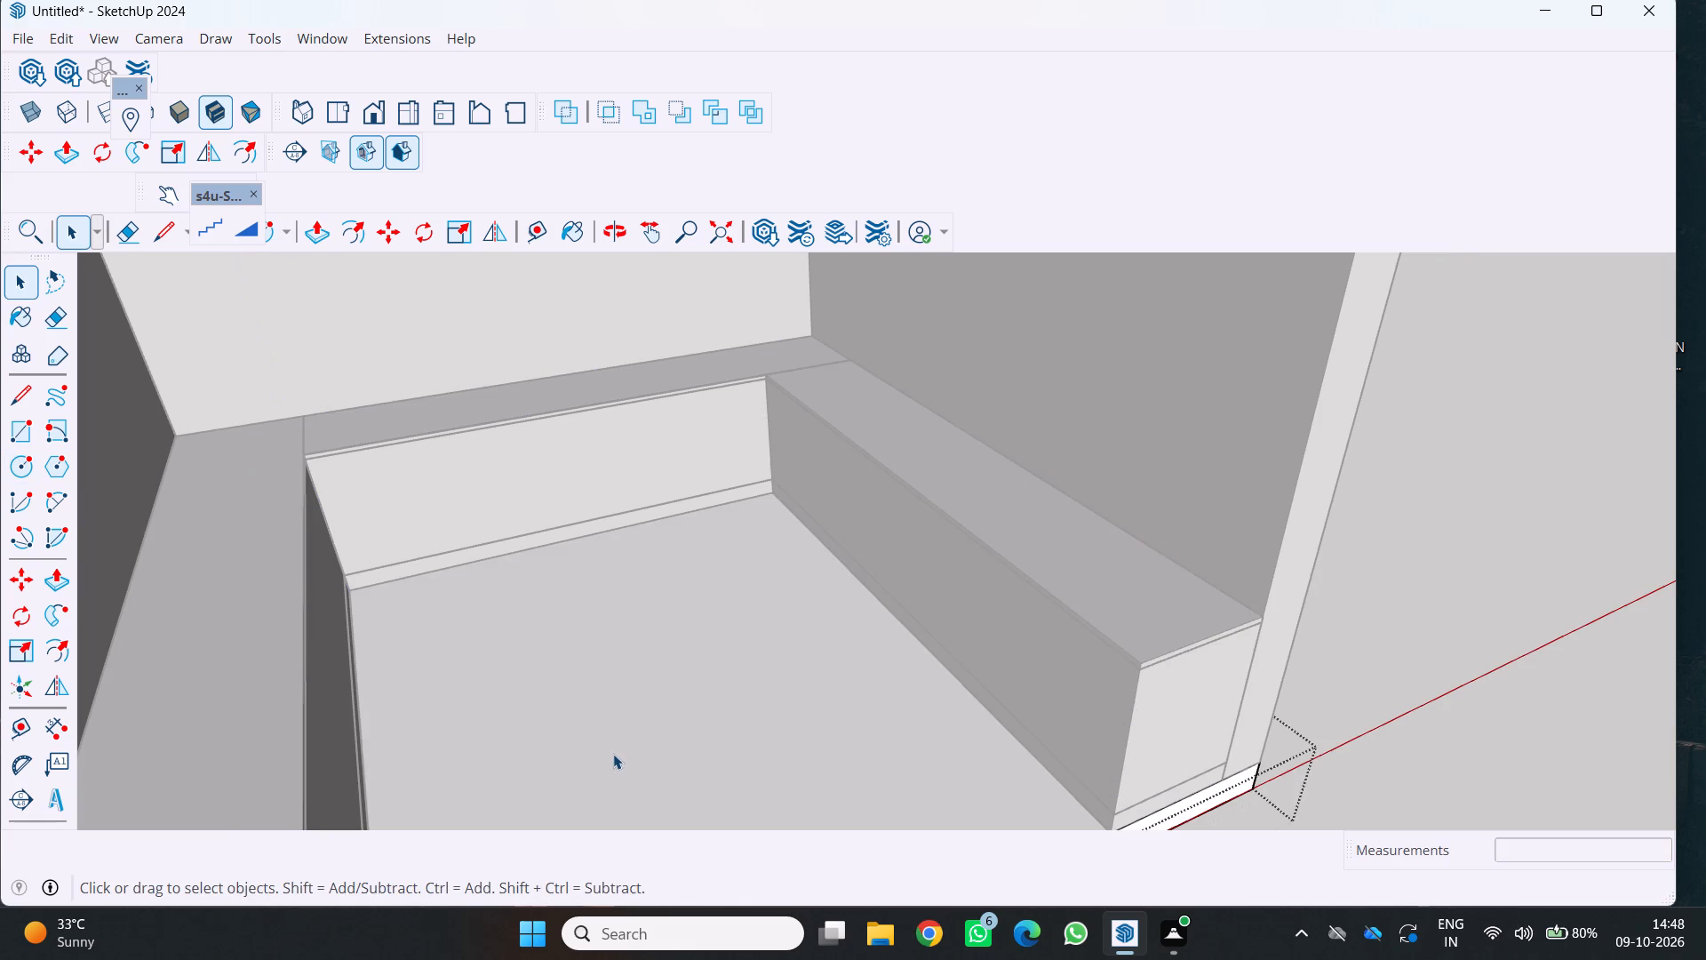
middle_drag(601, 748, 504, 602)
scroll(504, 602, down, 3)
middle_drag(514, 605, 542, 665)
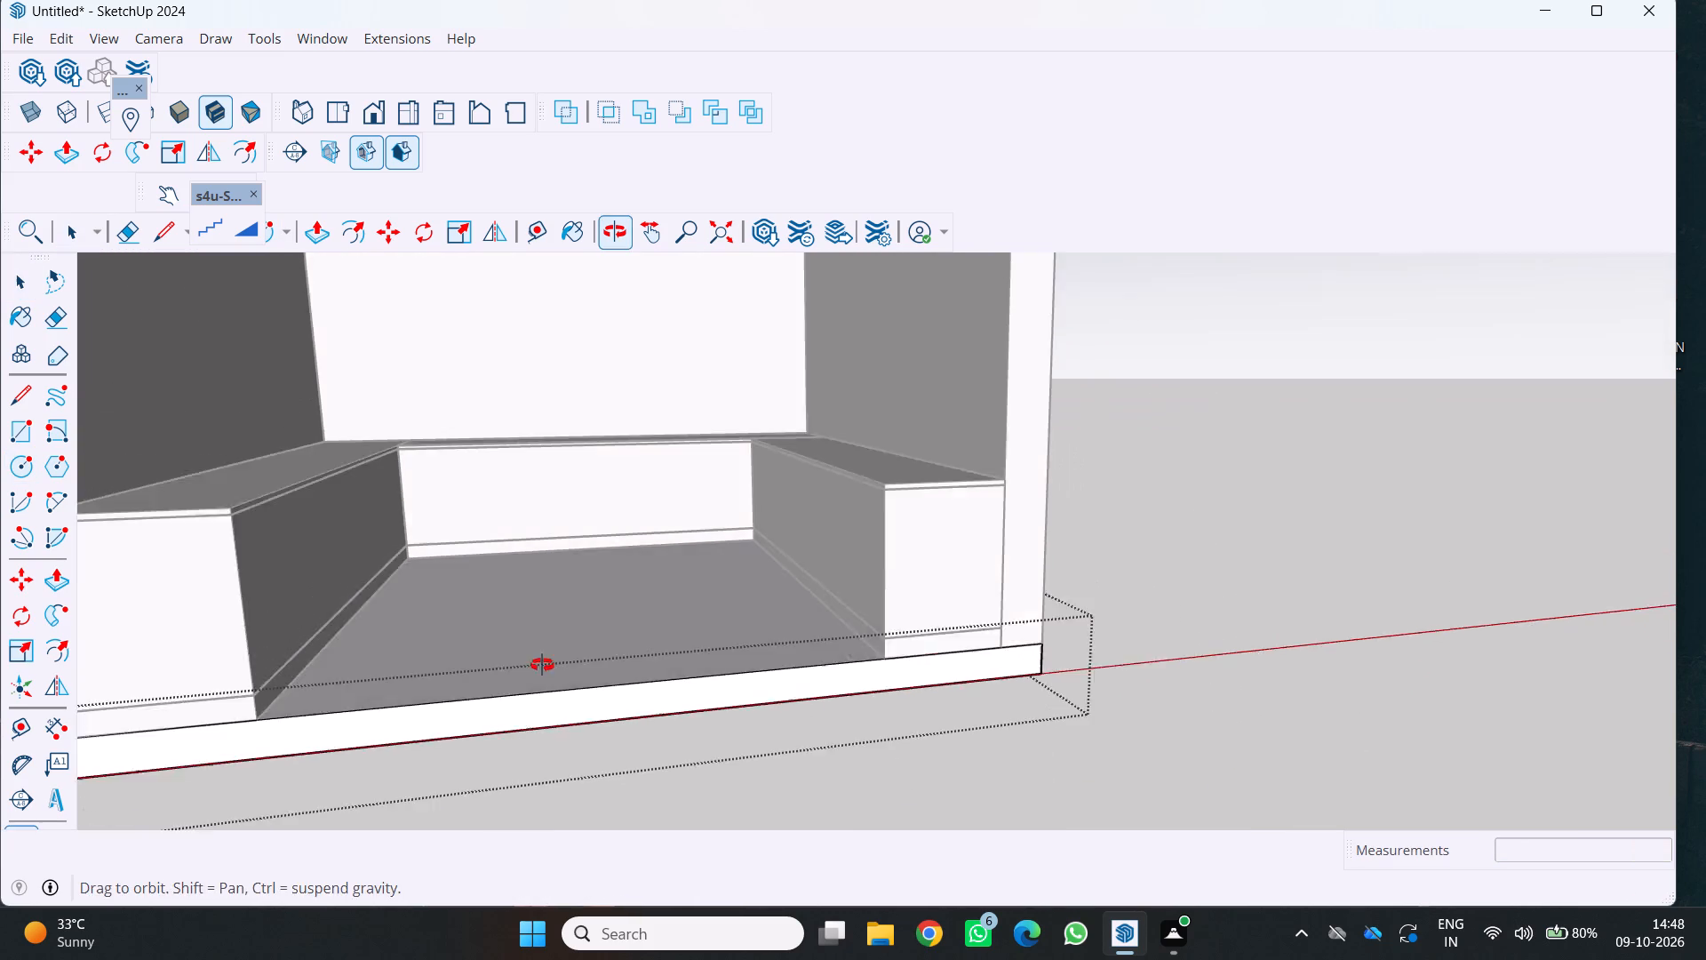
middle_drag(542, 665, 539, 687)
key(space)
key(space)
click(1249, 628)
Examine the base units, plinths and countertops along all three walls from several angles.
middle_drag(1181, 667, 1031, 623)
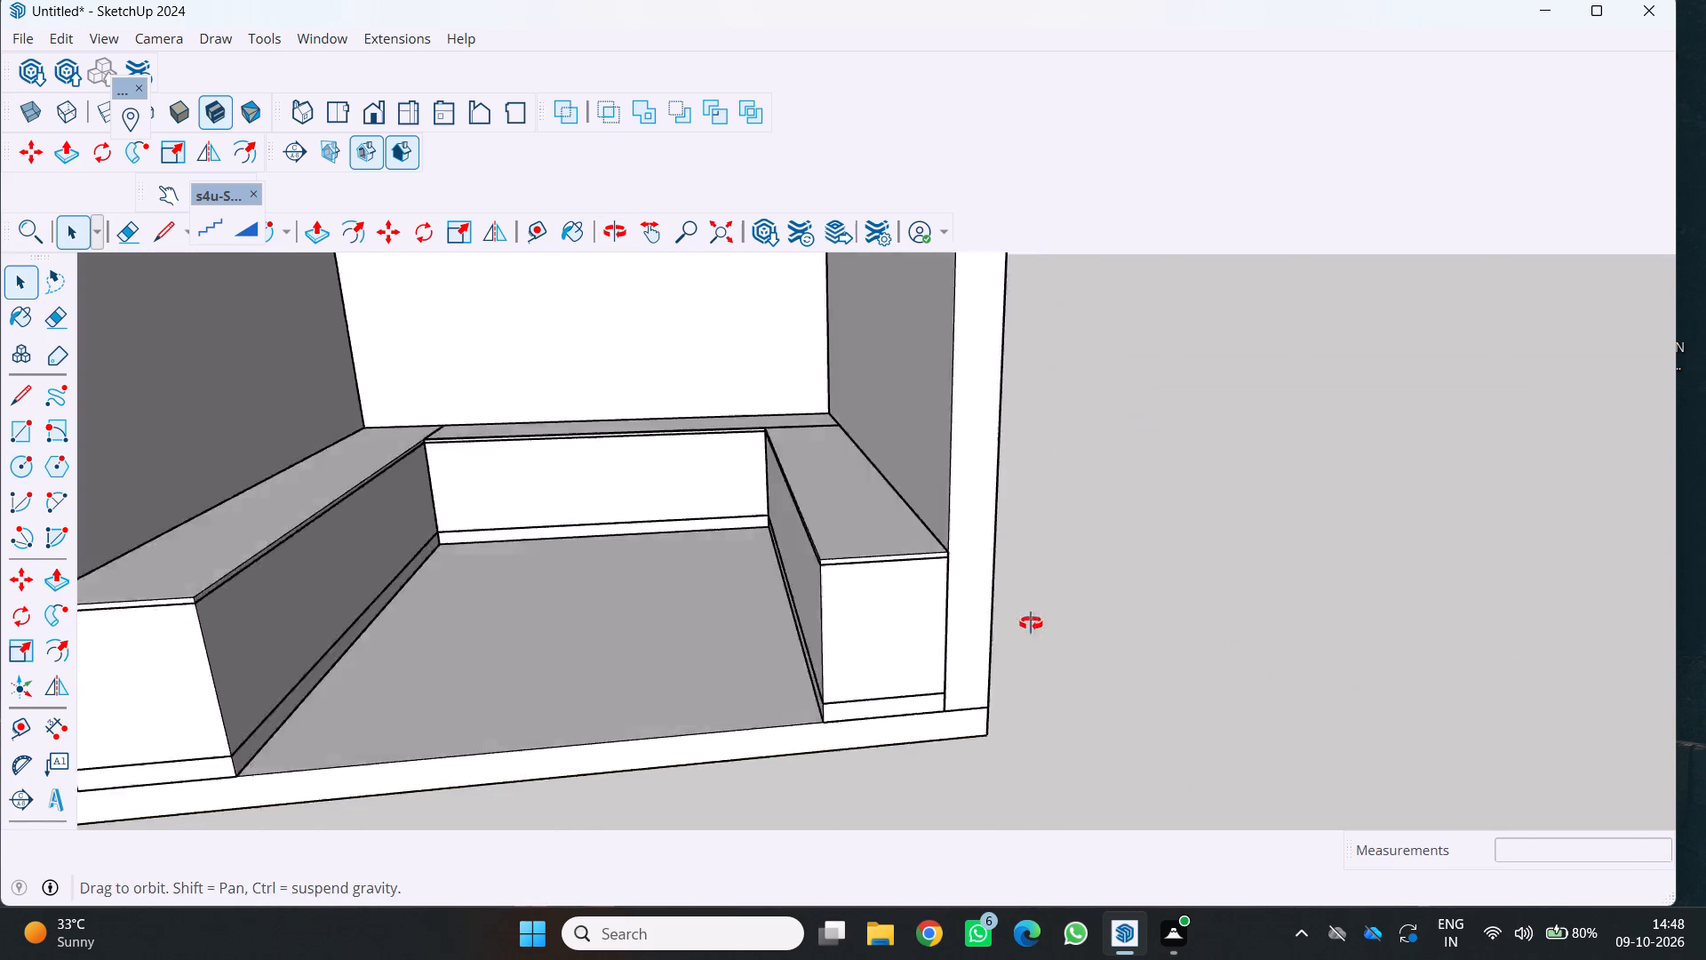
middle_drag(1031, 623, 993, 608)
scroll(693, 650, down, 3)
middle_drag(700, 656, 1016, 628)
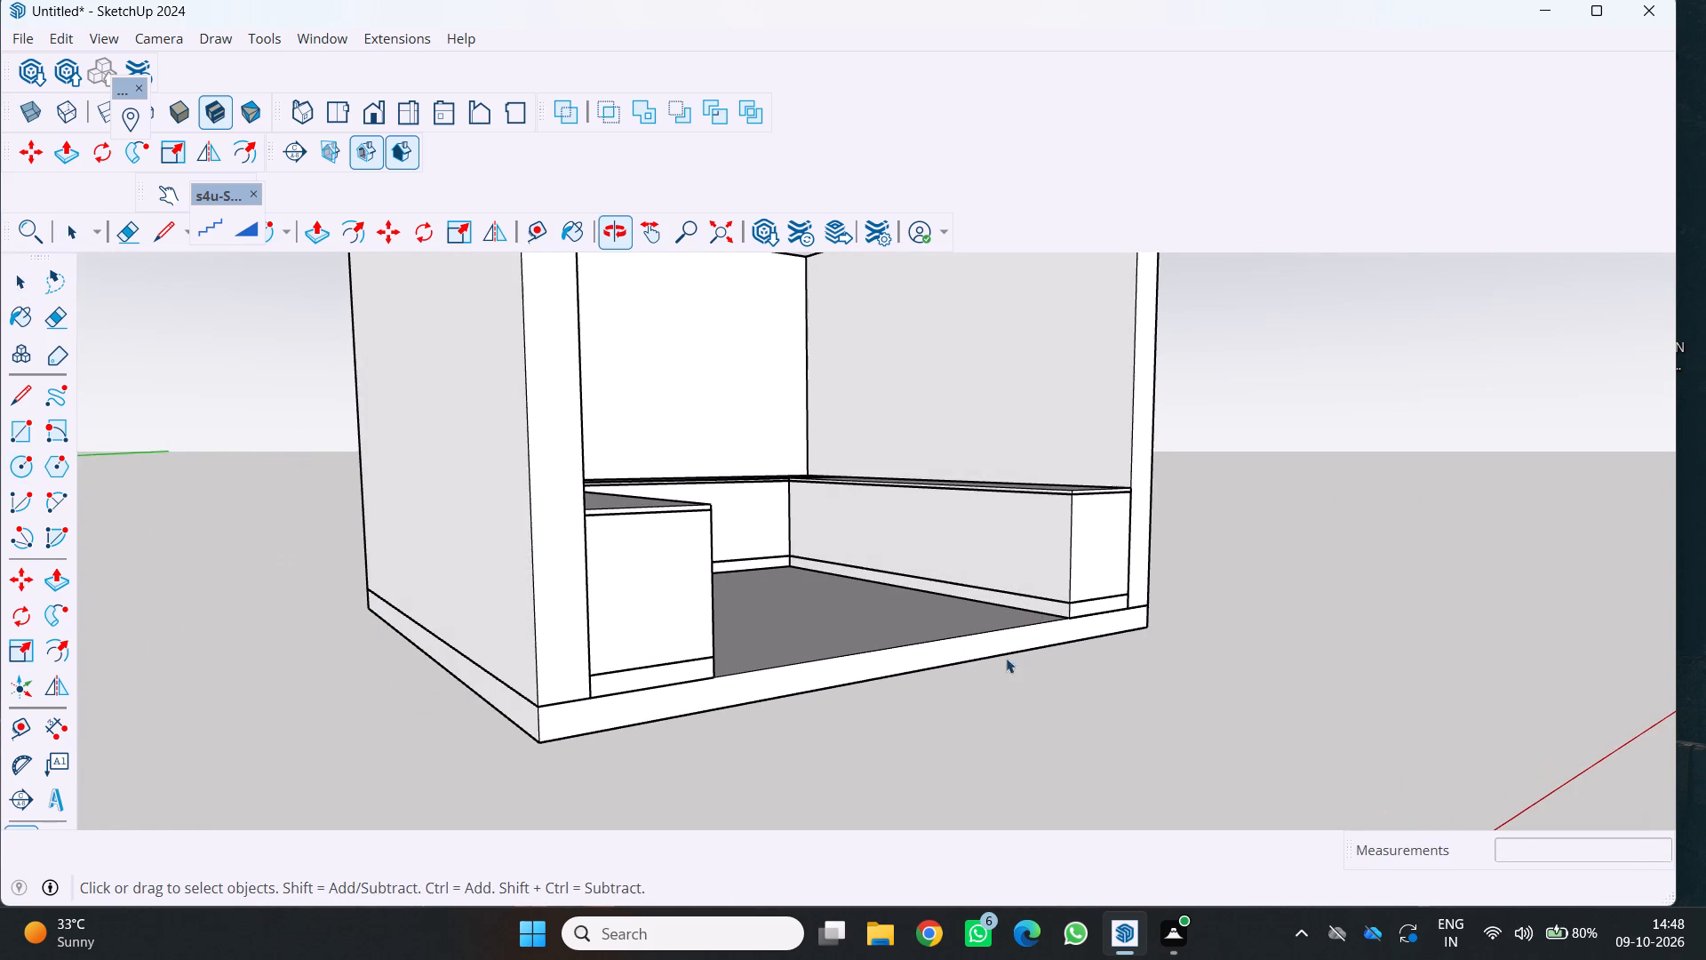
scroll(908, 671, down, 1)
middle_drag(896, 727, 758, 823)
middle_click(758, 823)
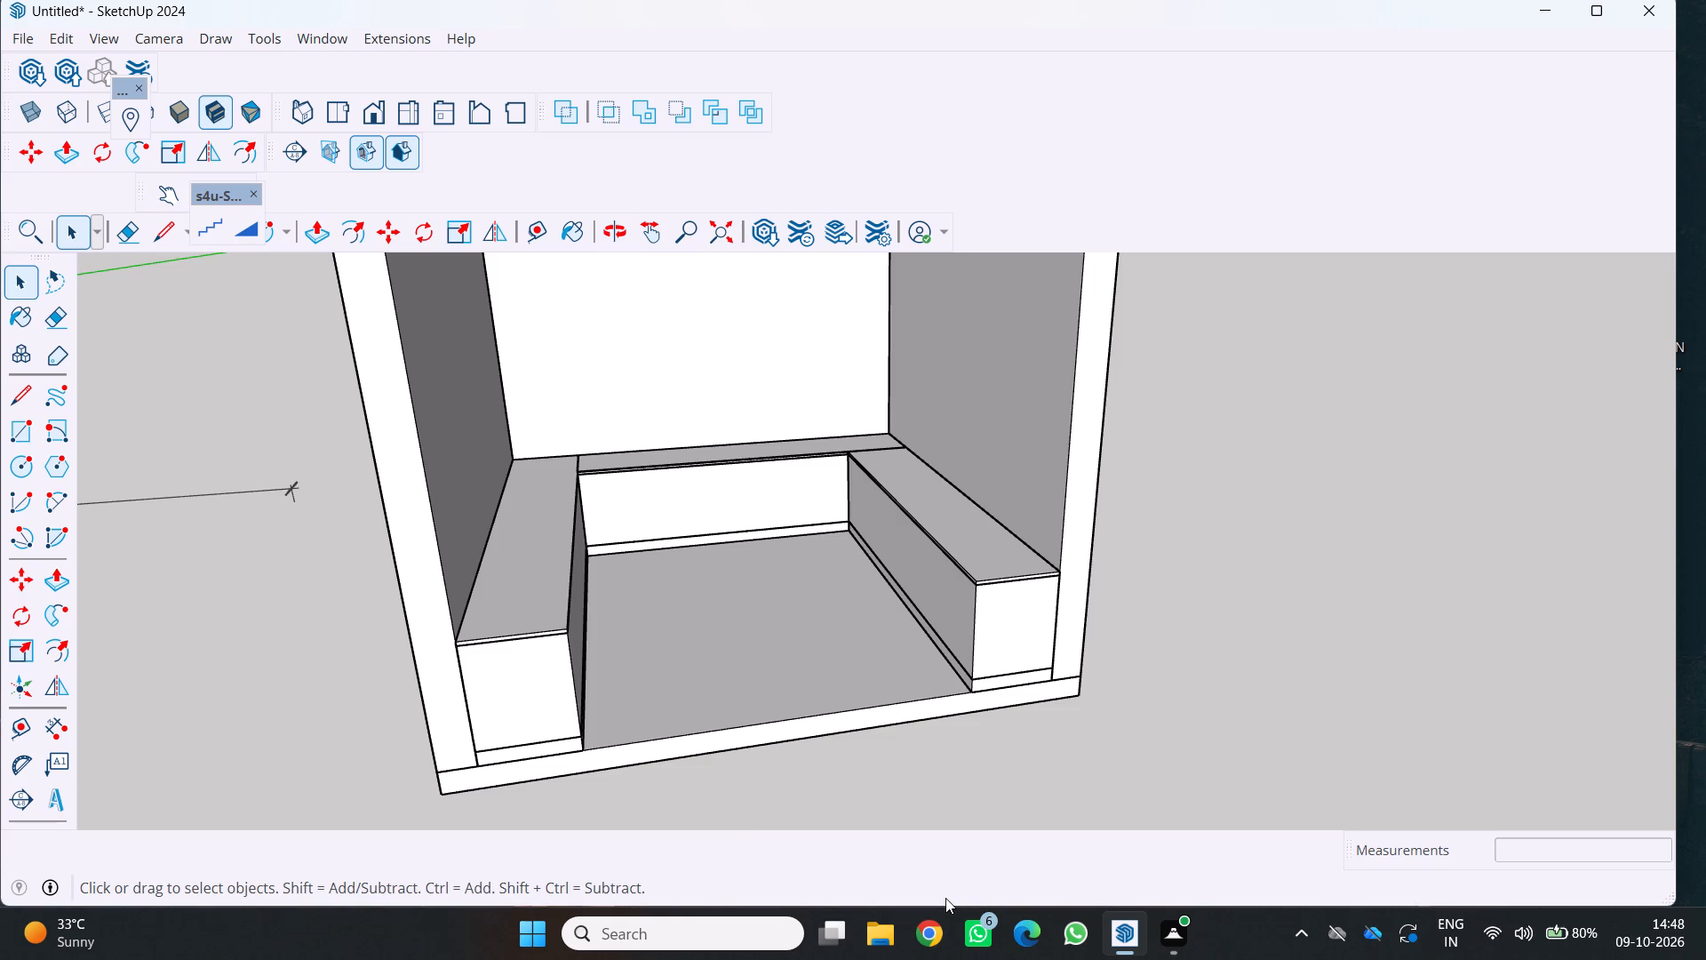
middle_drag(745, 692, 751, 692)
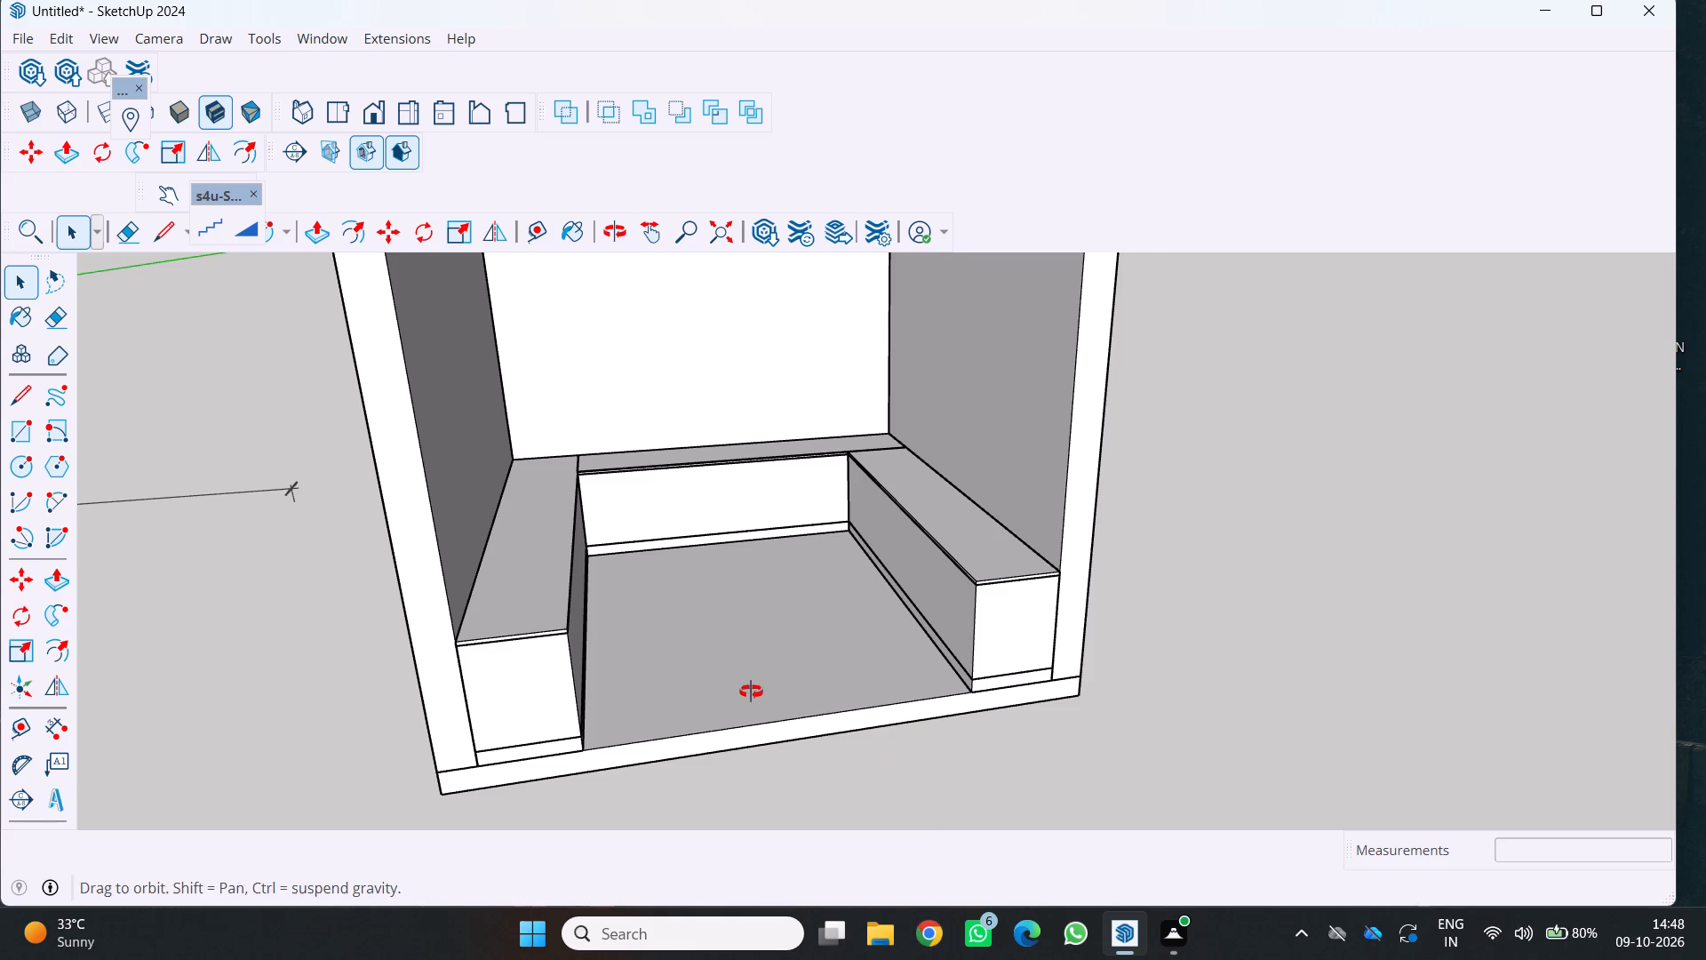
middle_drag(751, 692, 802, 709)
scroll(888, 666, up, 1)
middle_click(675, 677)
middle_drag(680, 678, 809, 533)
scroll(680, 678, up, 1)
middle_drag(937, 470, 905, 524)
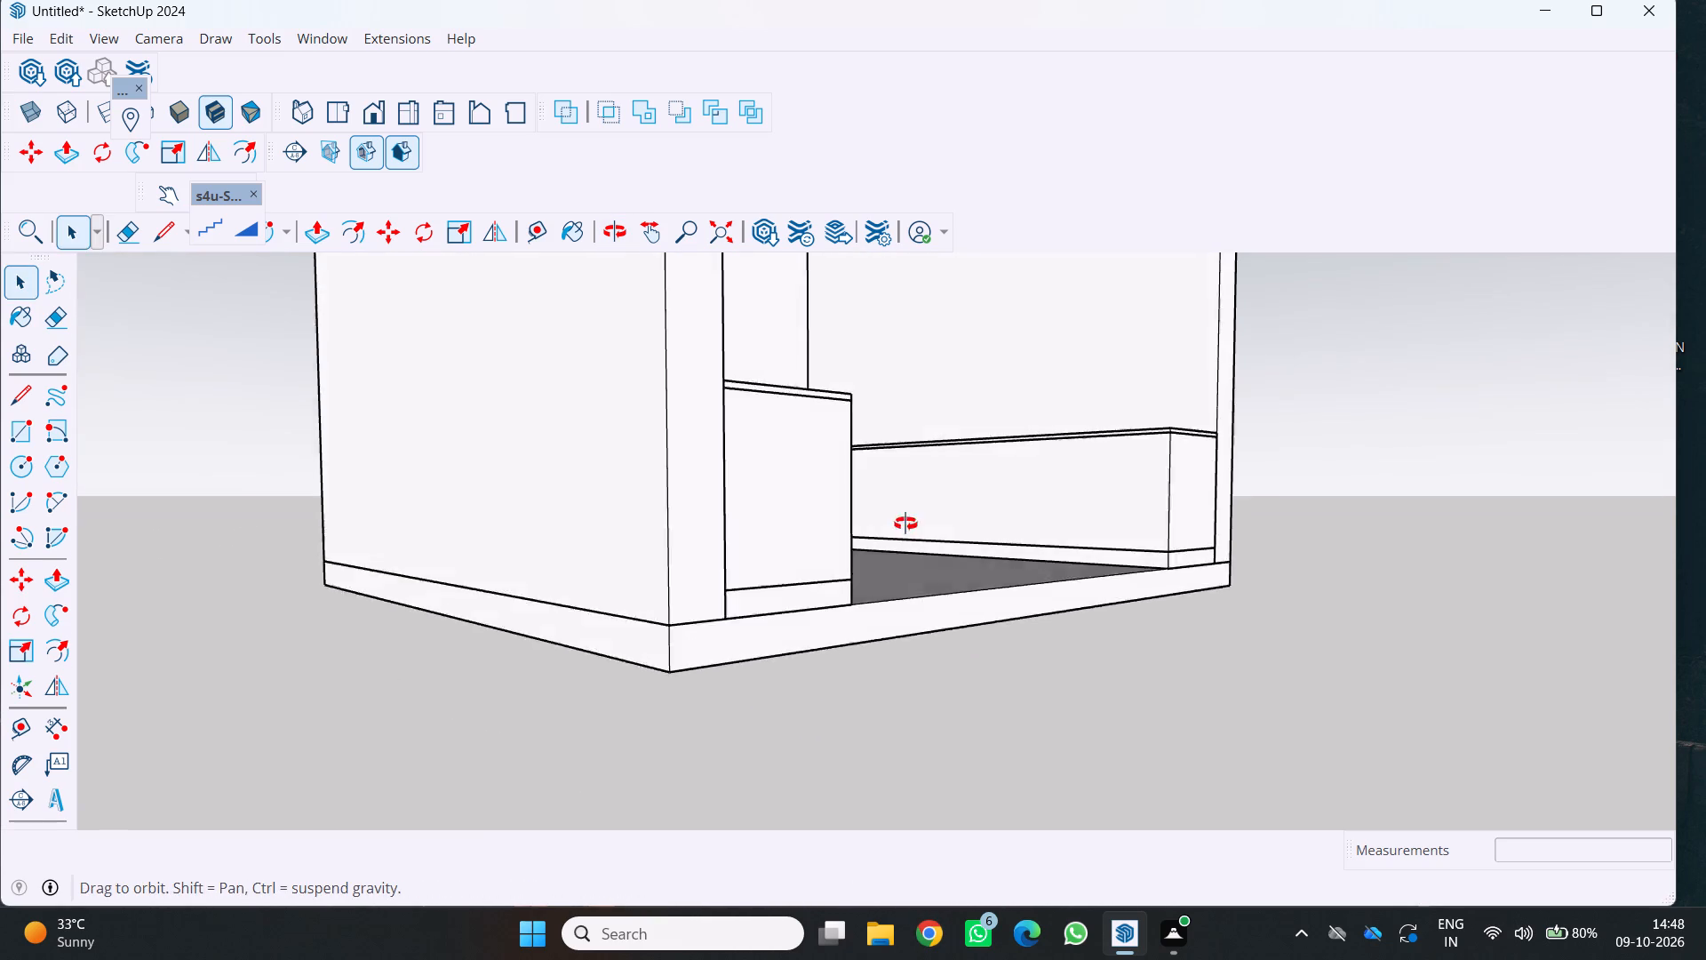
middle_drag(905, 524, 816, 571)
scroll(816, 571, up, 1)
middle_drag(811, 571, 789, 569)
scroll(774, 558, up, 3)
middle_drag(774, 558, 549, 580)
scroll(546, 580, down, 1)
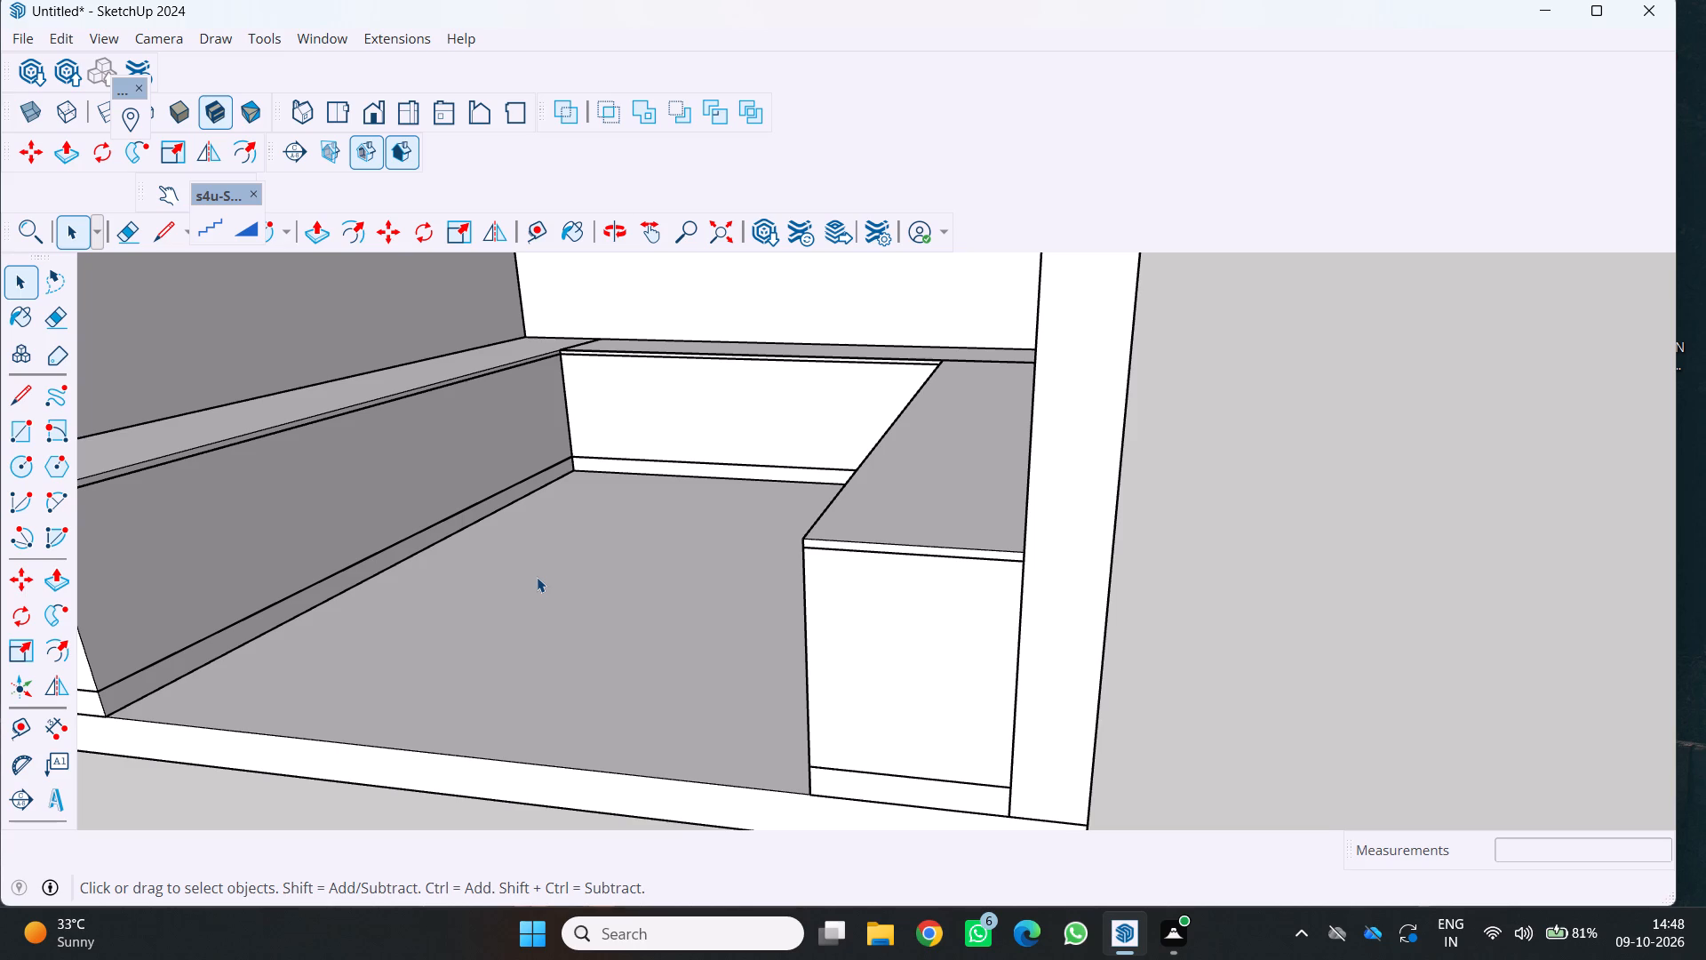
scroll(479, 561, down, 1)
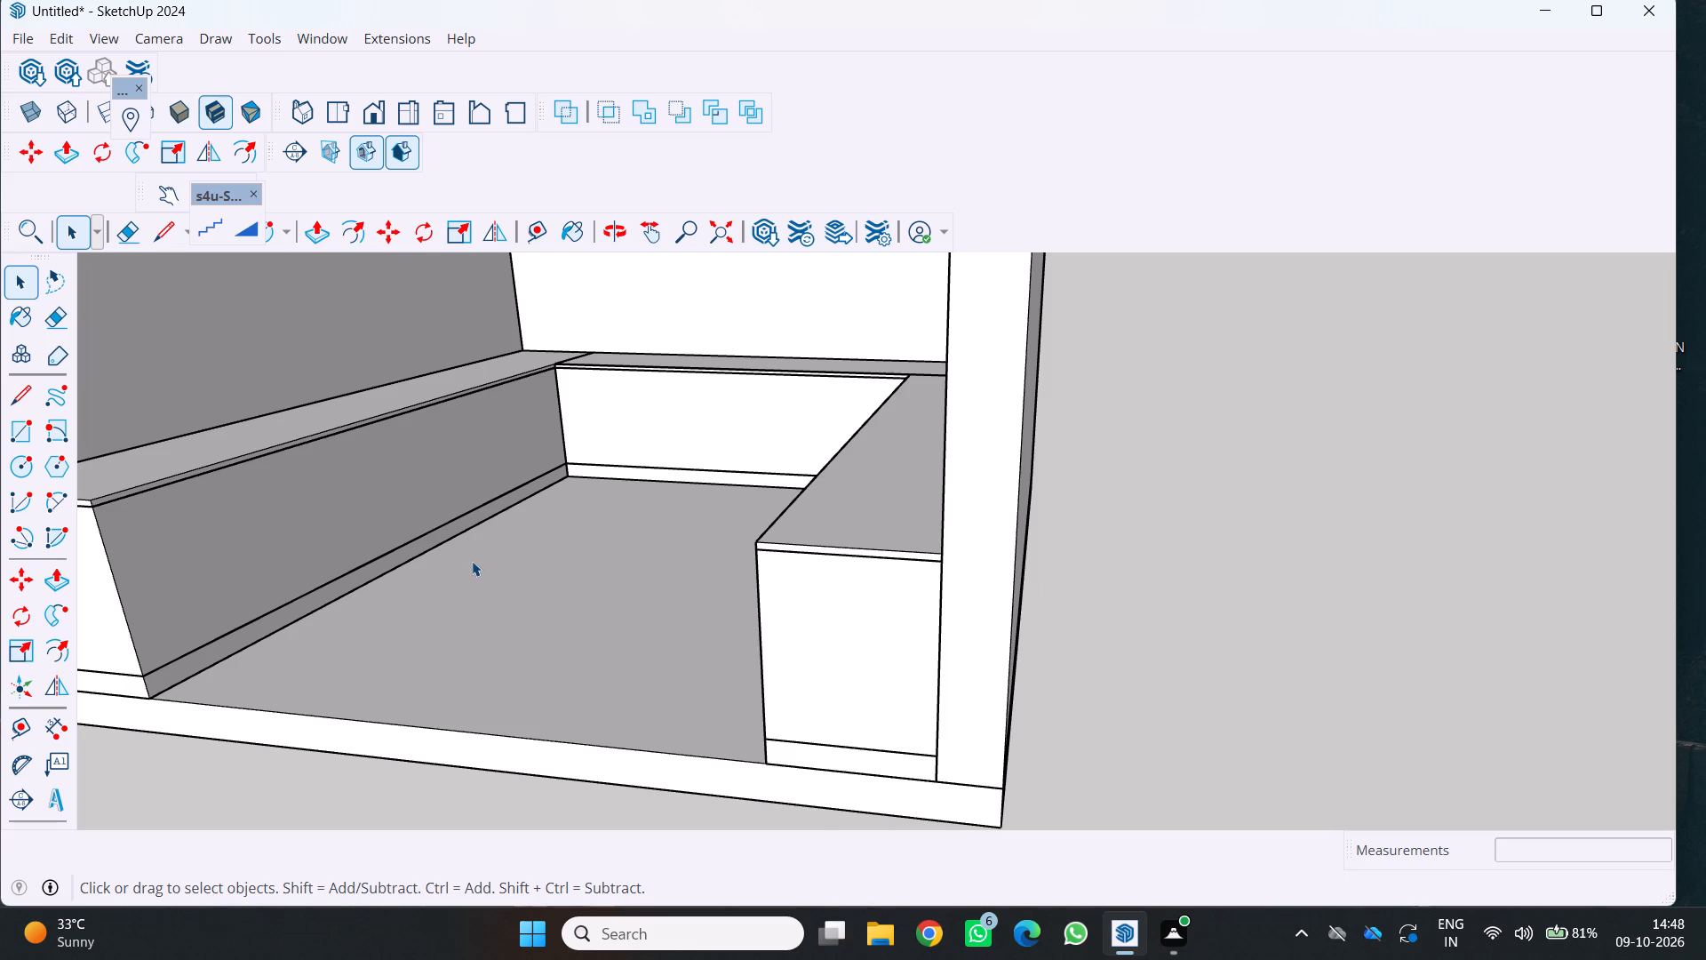
scroll(472, 561, down, 1)
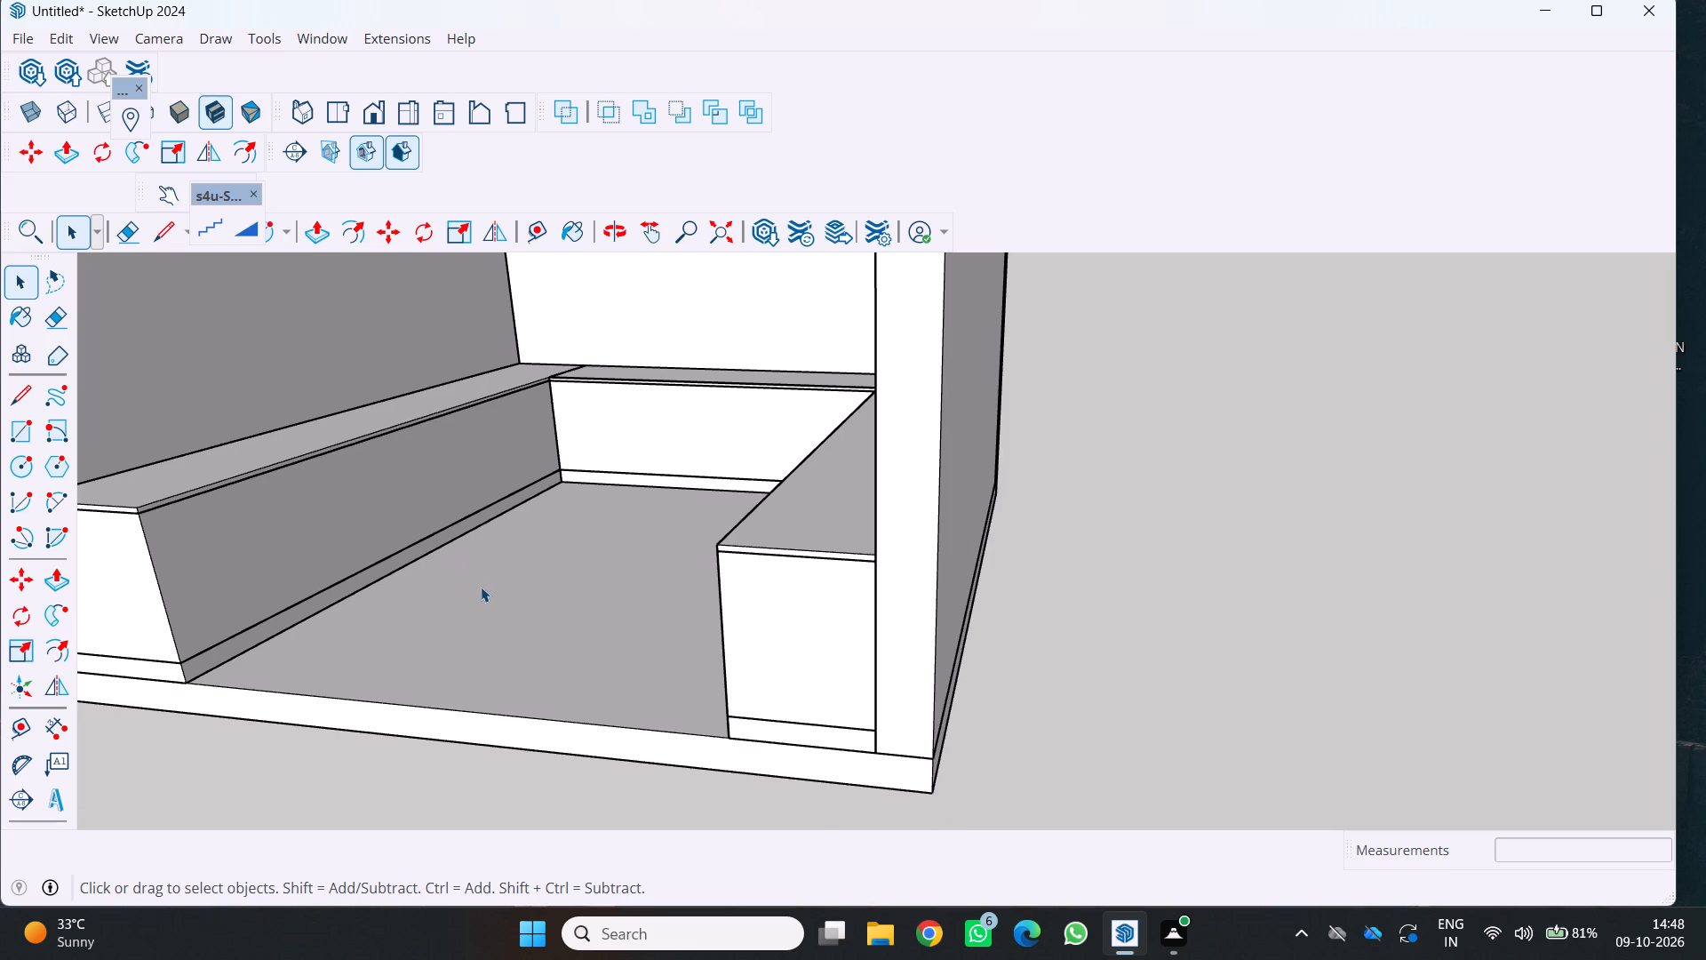
scroll(481, 587, down, 1)
middle_drag(486, 587, 672, 545)
middle_drag(734, 529, 782, 514)
middle_click(783, 514)
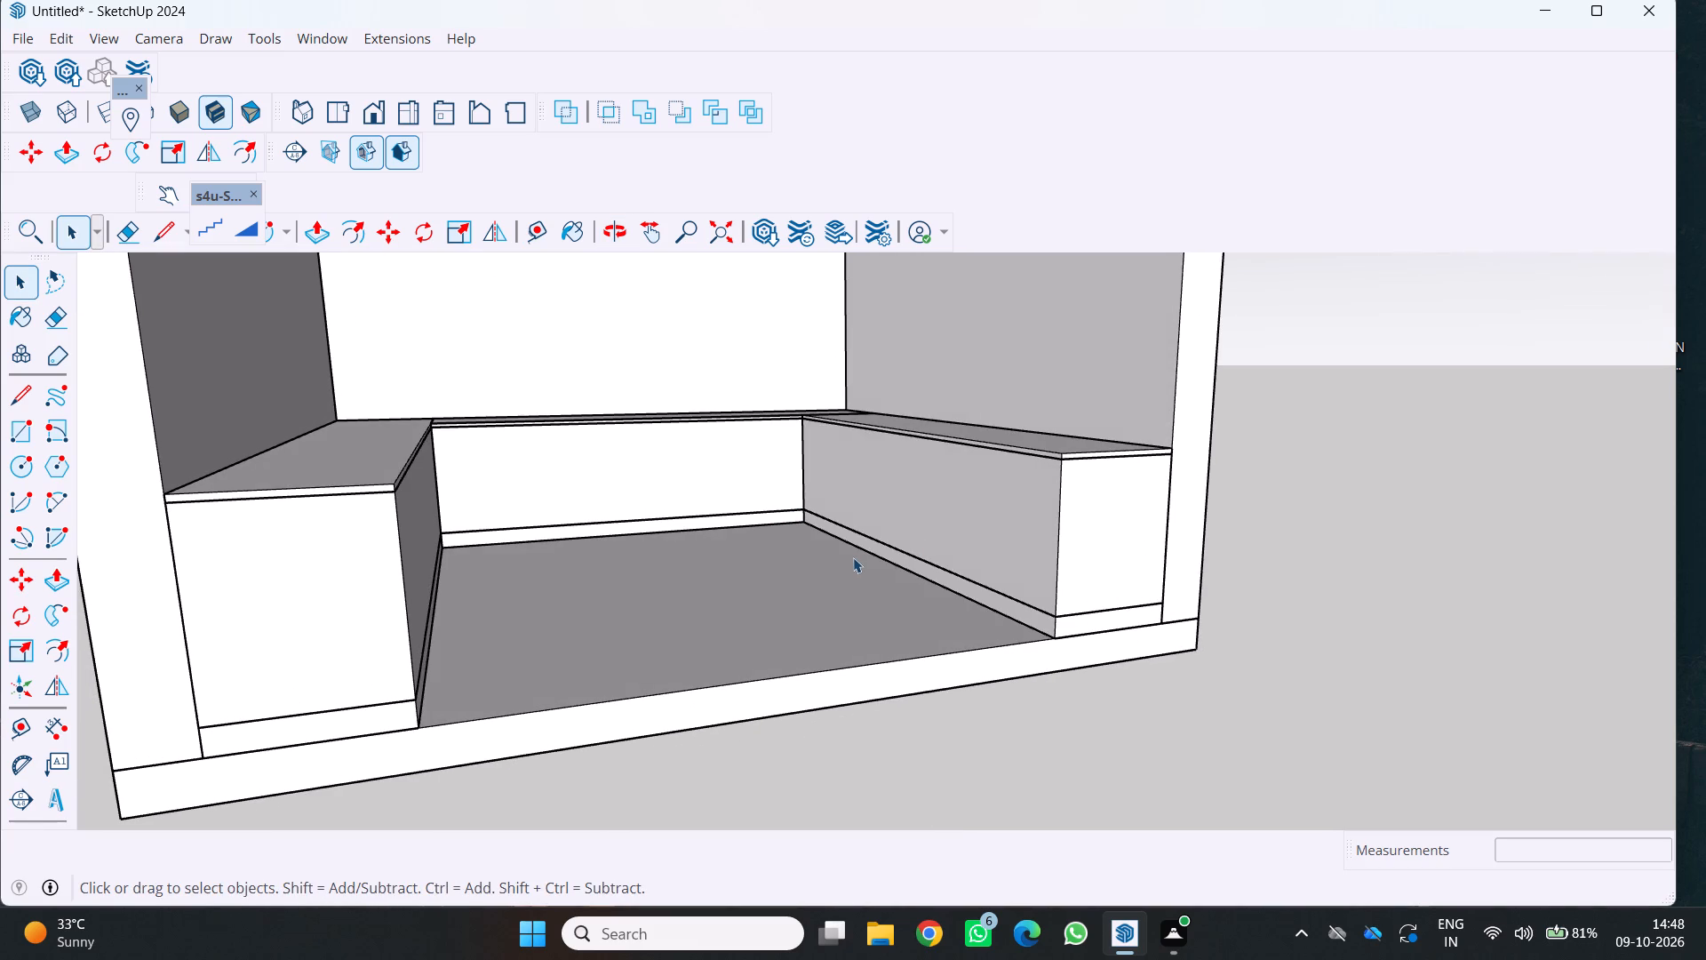
middle_click(851, 603)
middle_click(857, 604)
middle_drag(861, 605, 929, 612)
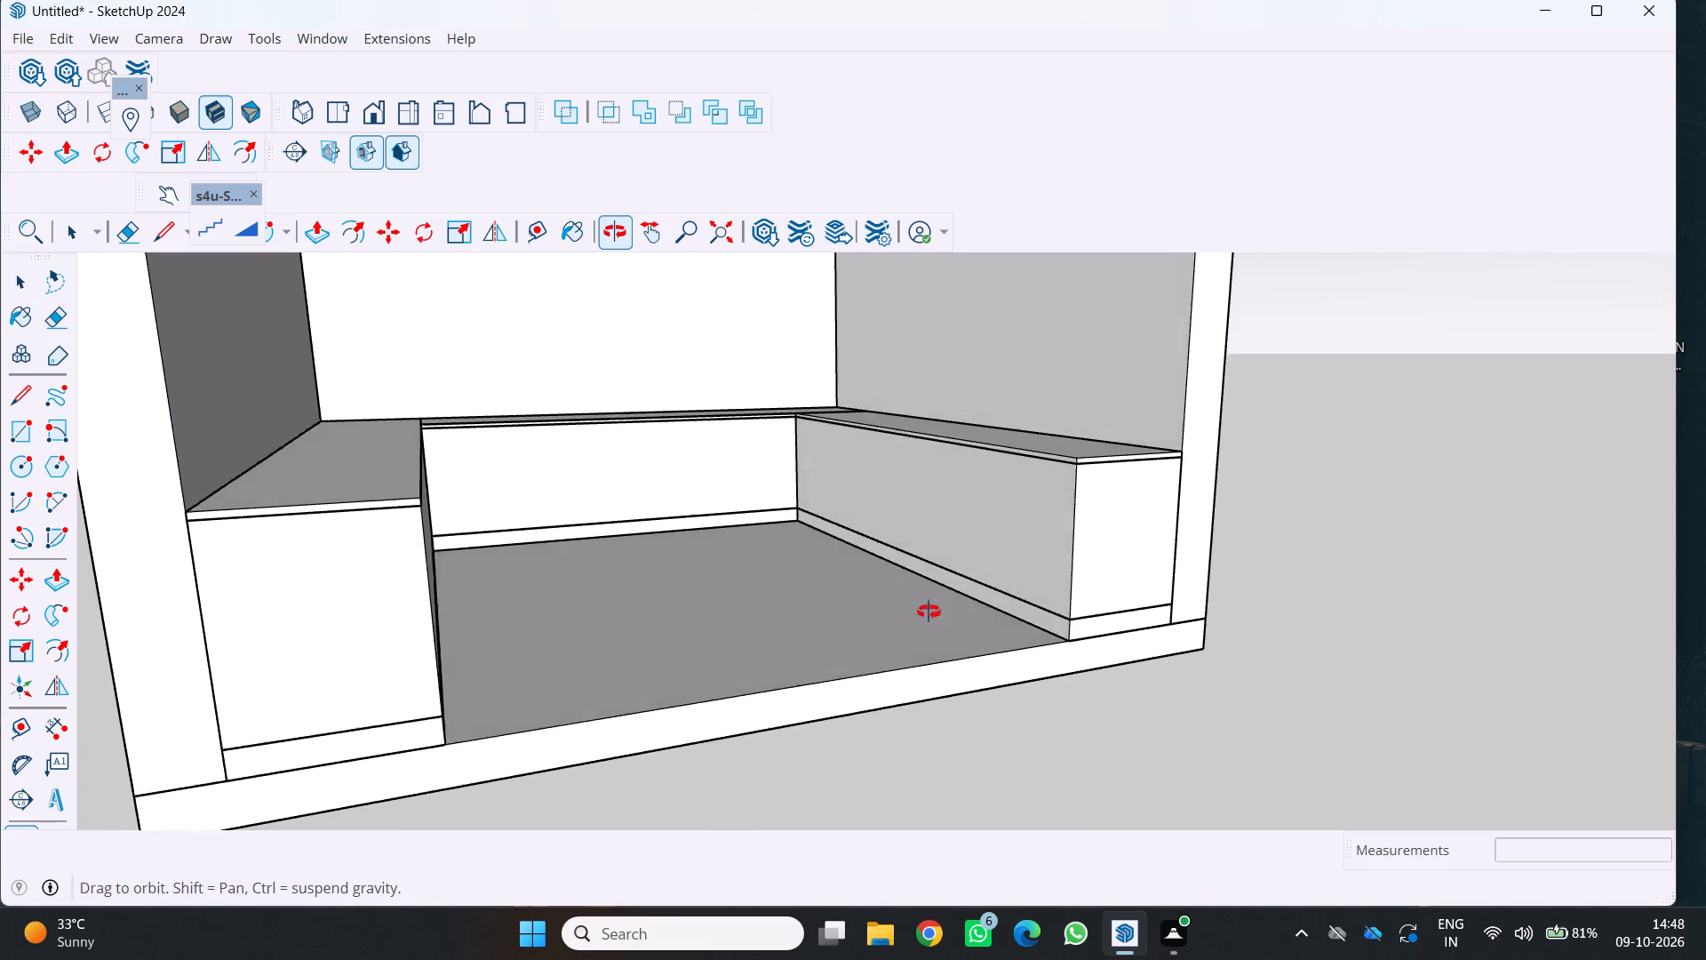
middle_drag(929, 612, 951, 612)
middle_click(956, 612)
key(space)
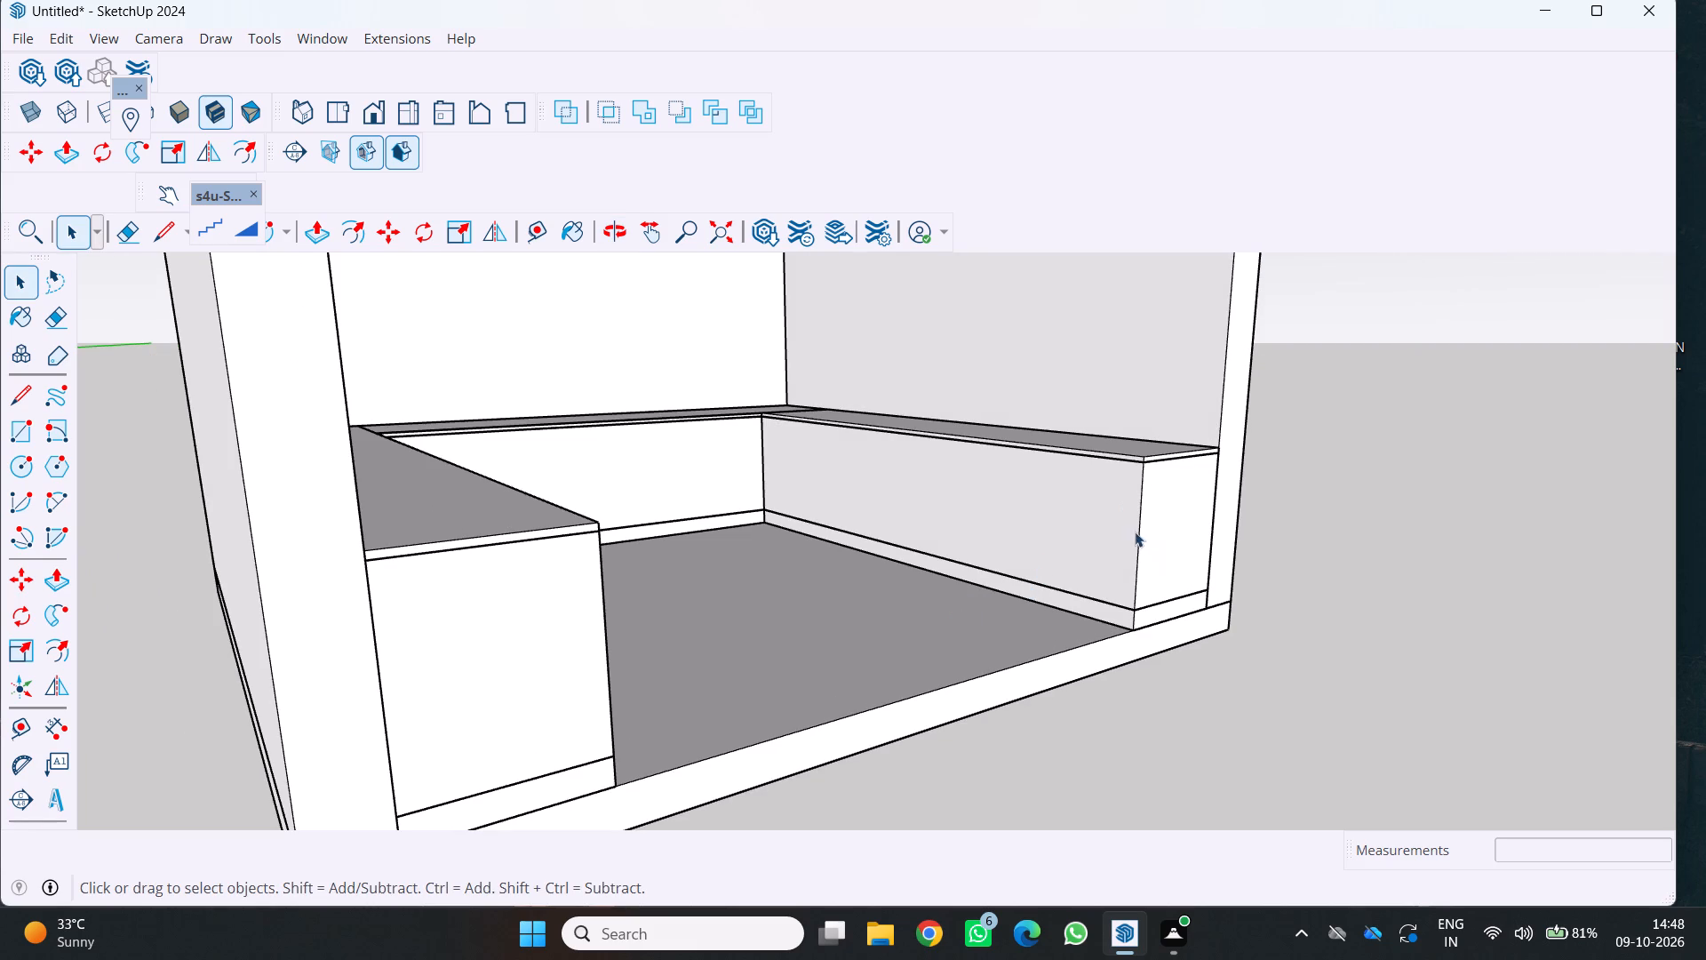
Open the back countertop group and its nested third cabinet body, inspect the body's front corner edge, and leave the nested group.
click(1139, 535)
double_click(1136, 549)
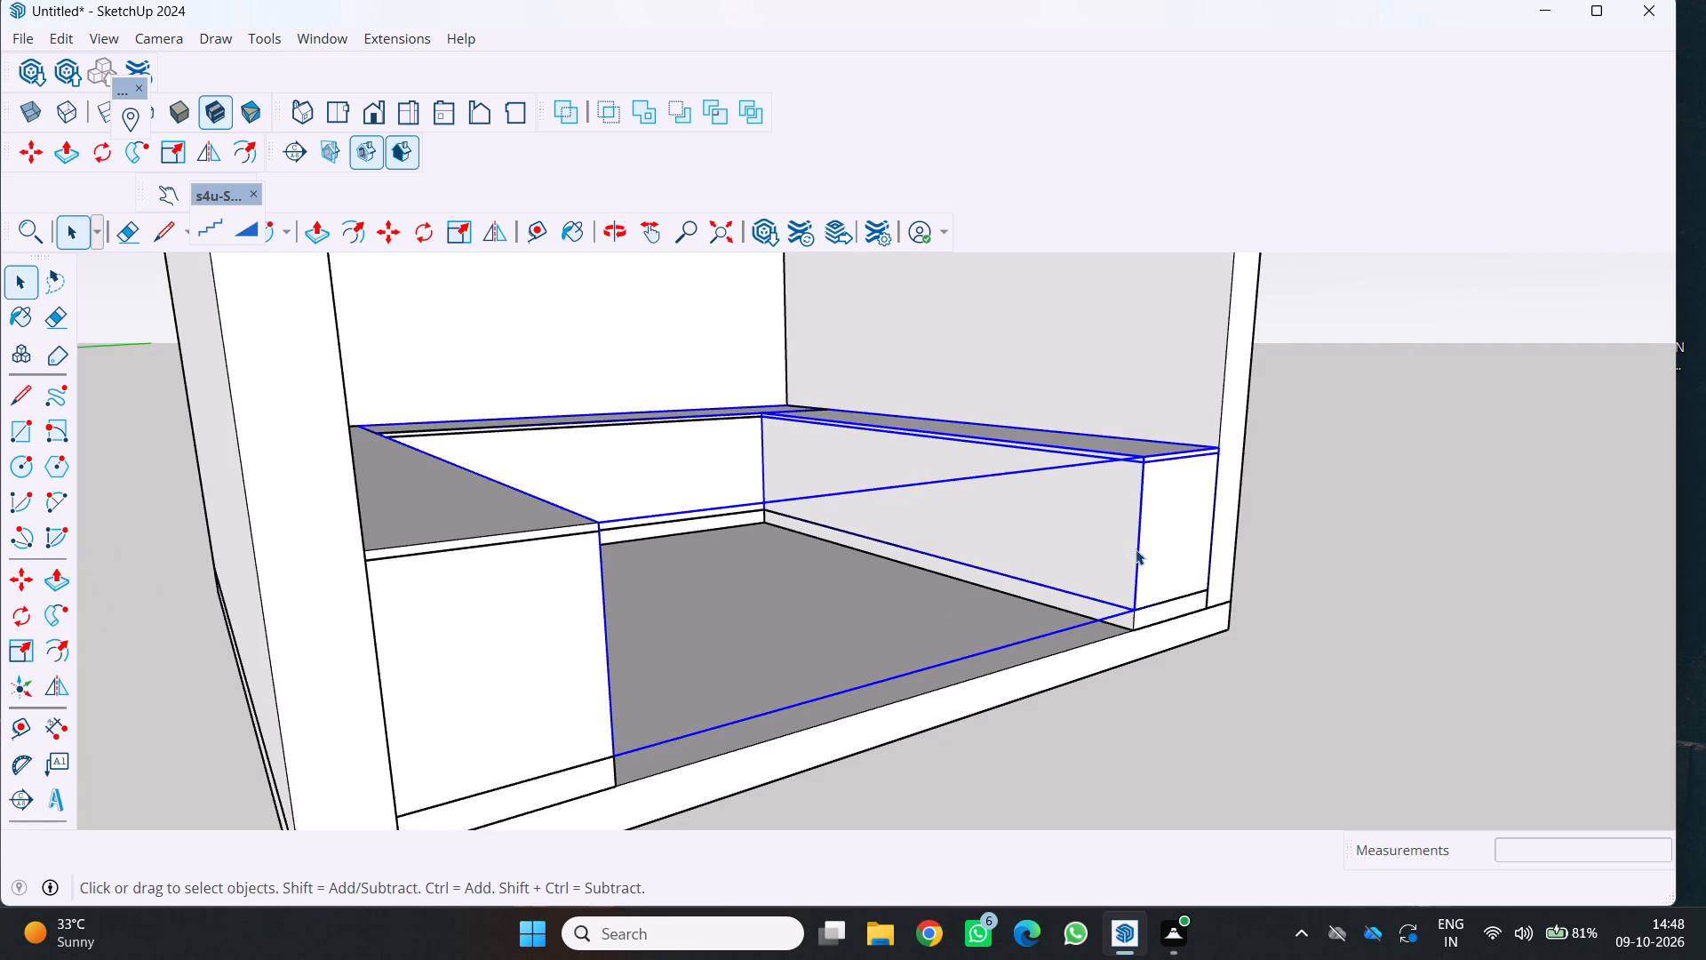
click(1136, 558)
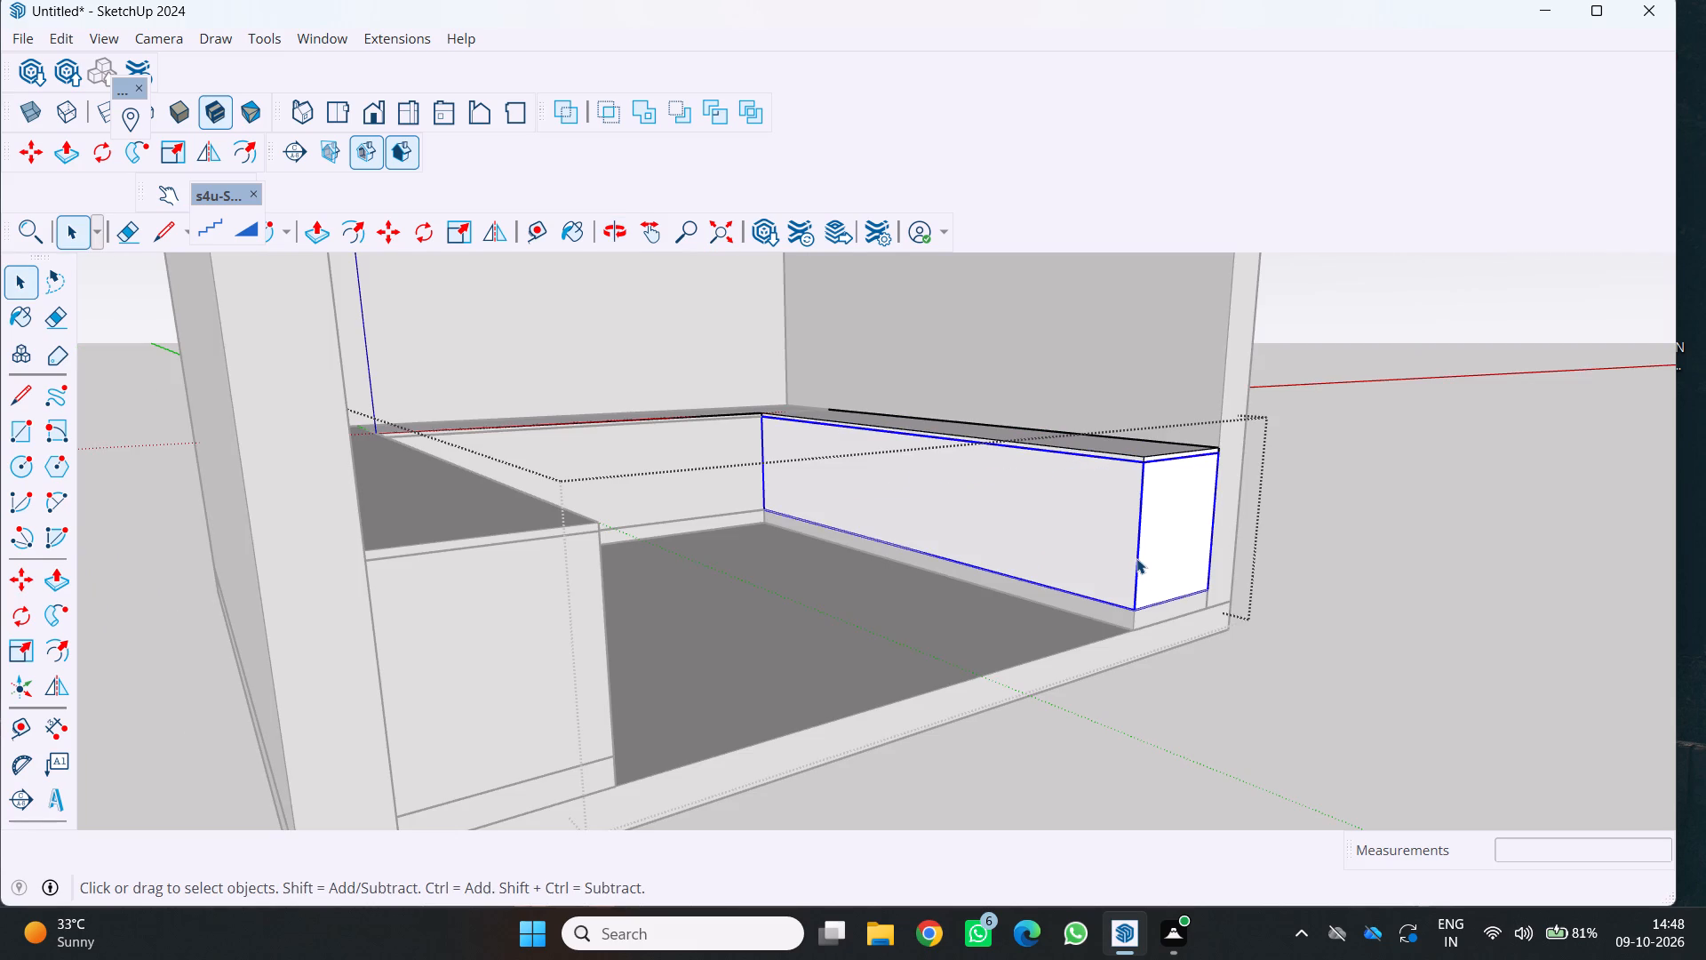
triple_click(1136, 558)
triple_click(1136, 558)
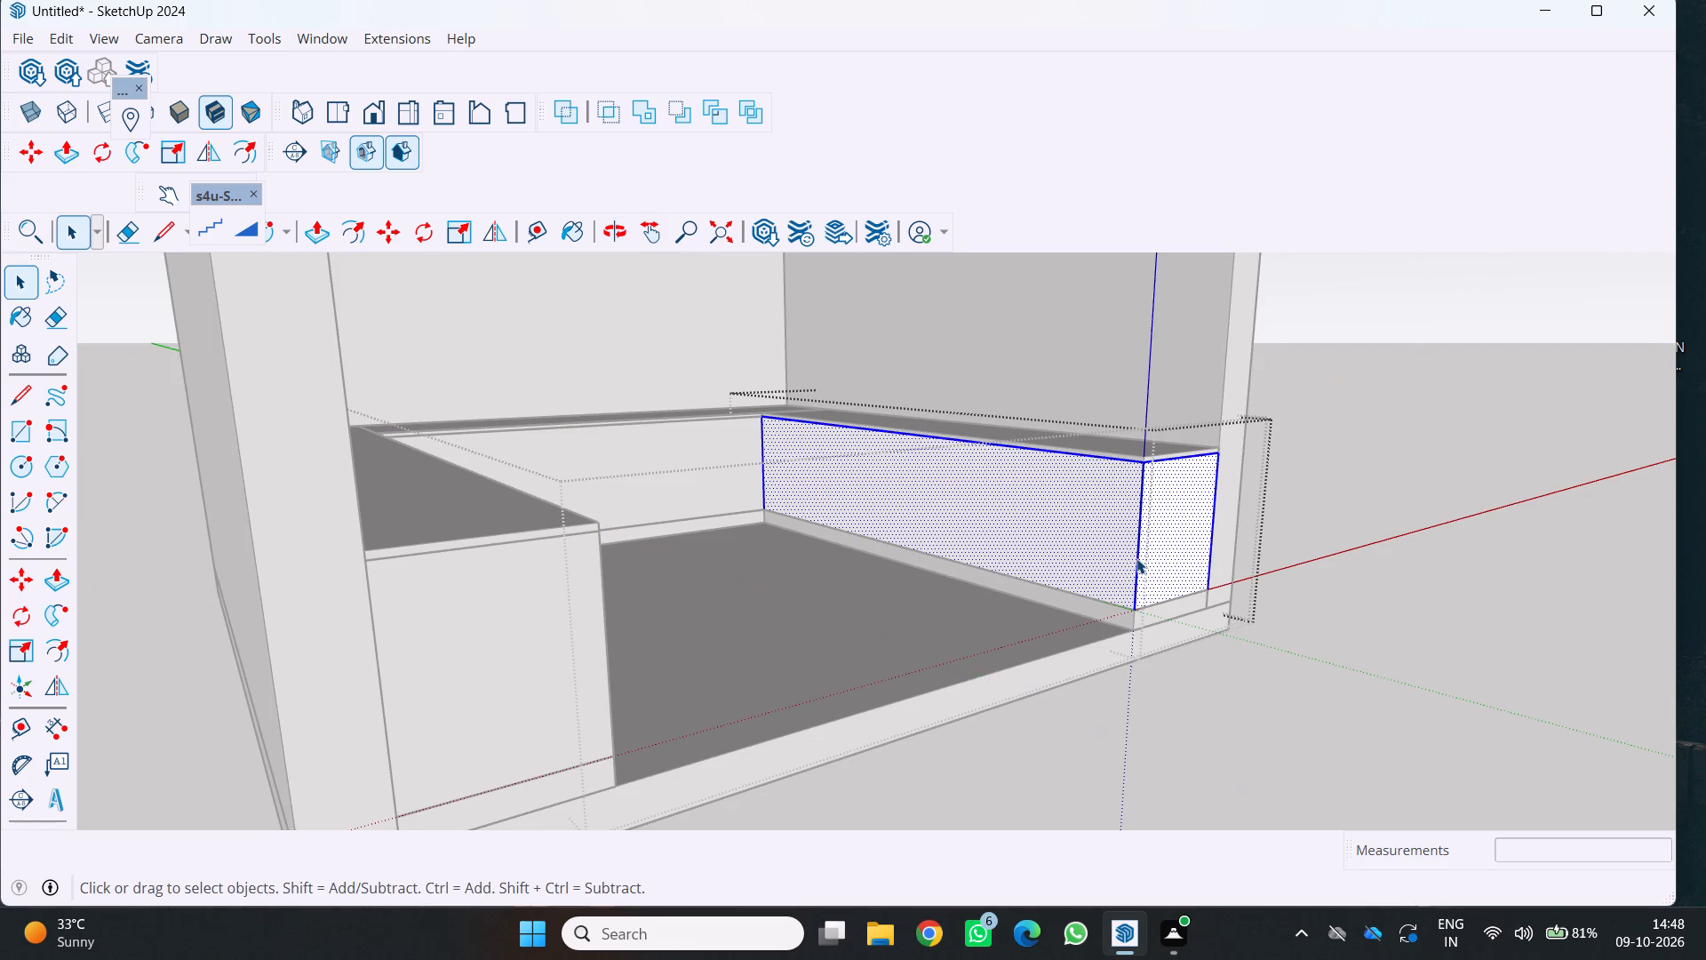
double_click(1137, 566)
scroll(1129, 564, up, 2)
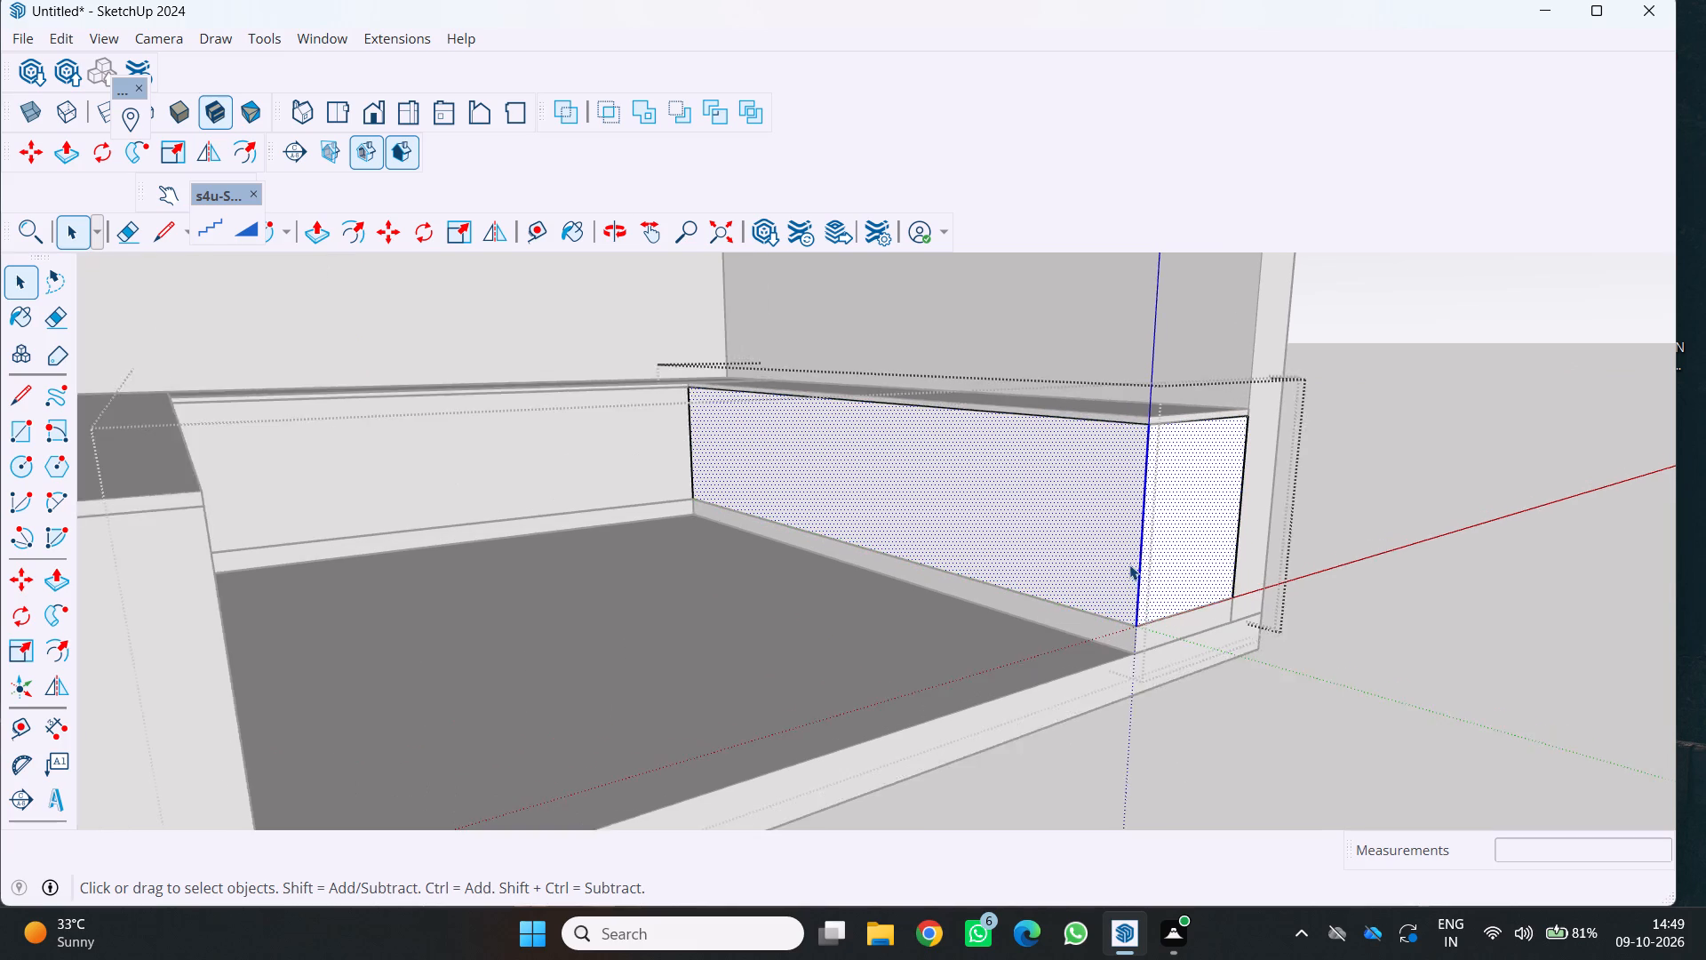
scroll(1129, 564, up, 4)
double_click(1144, 549)
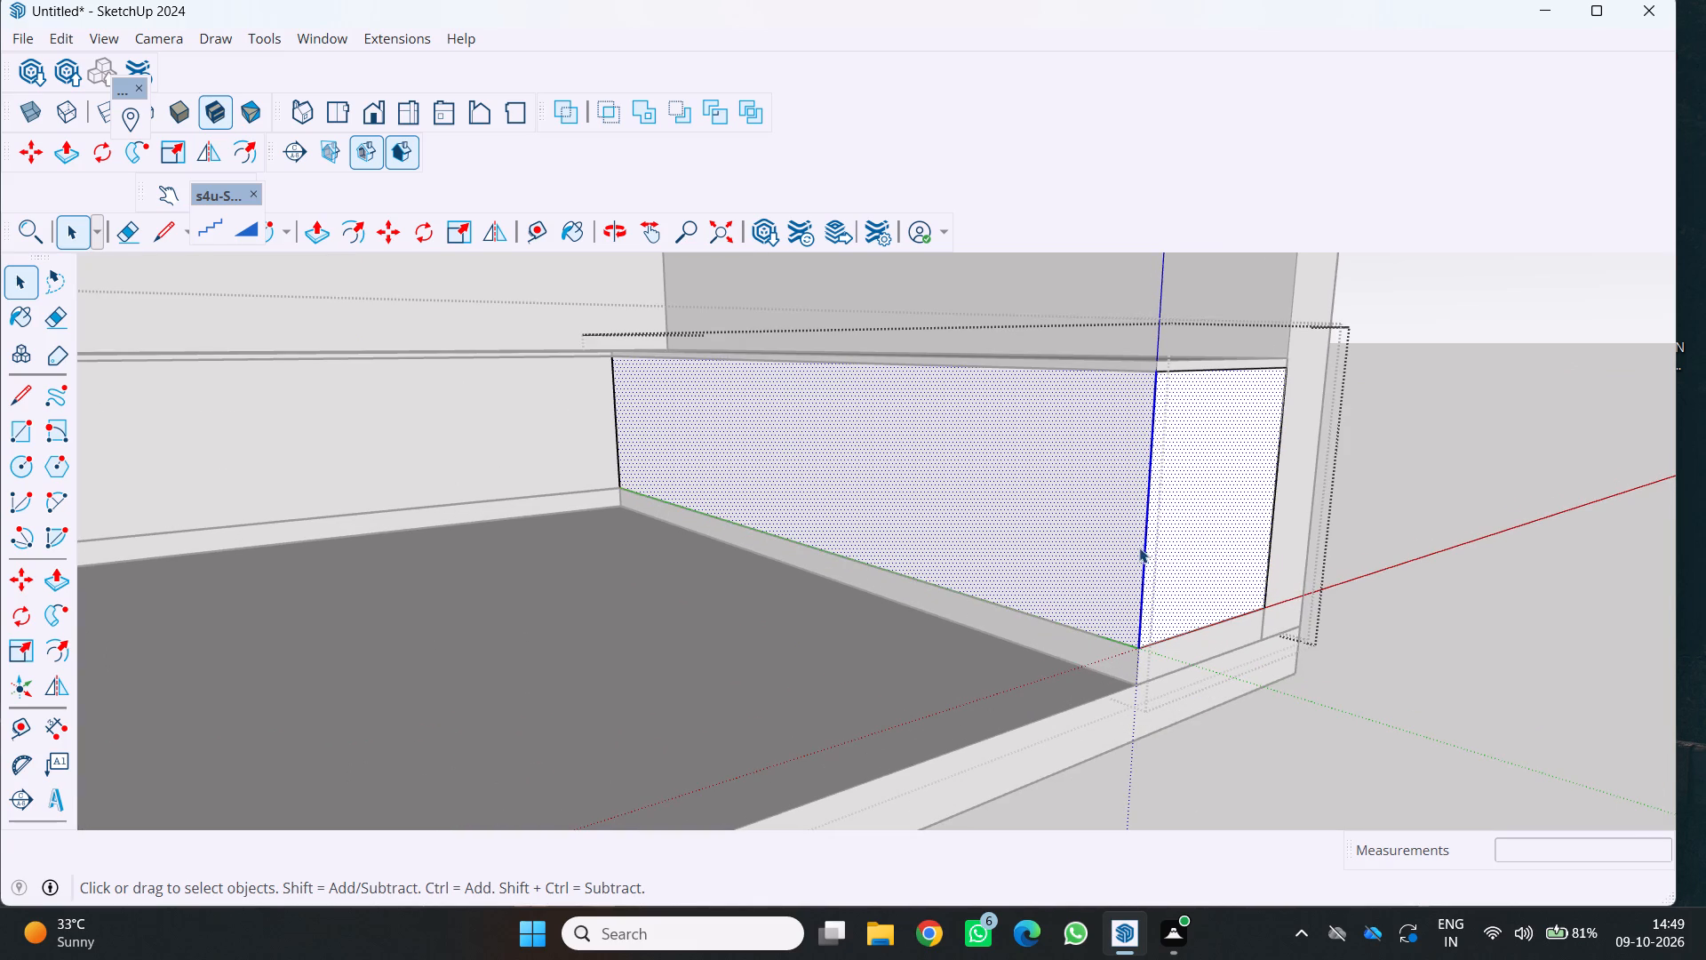
key(space)
click(1391, 765)
scroll(1352, 748, down, 3)
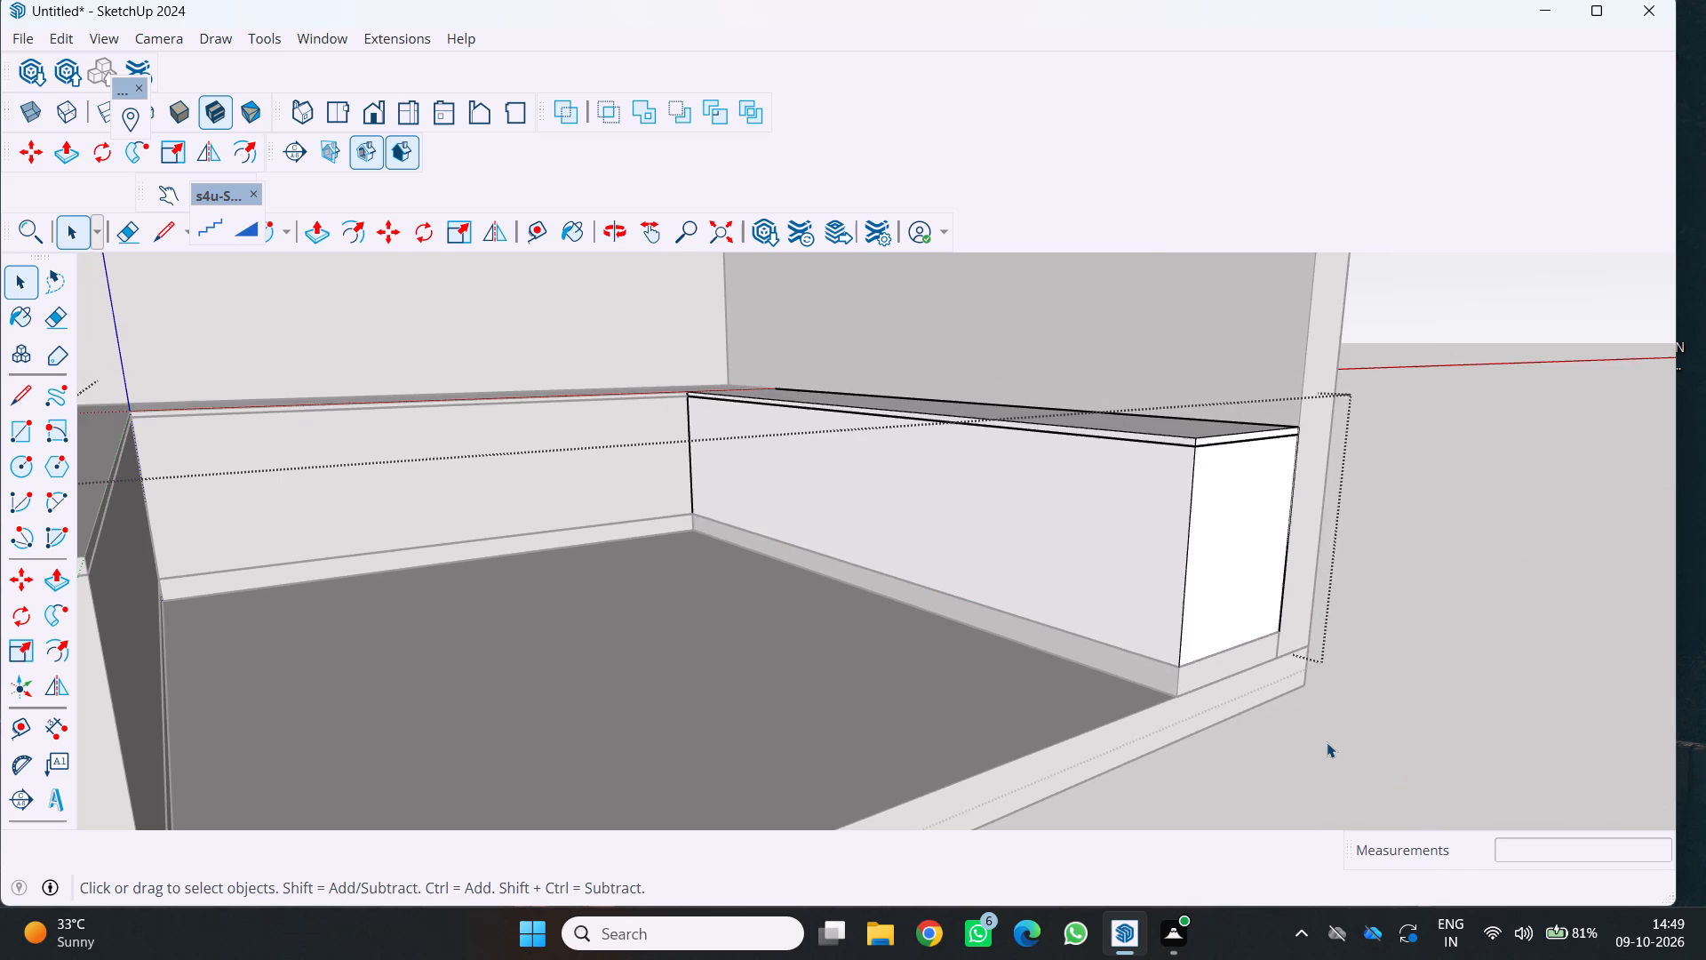
middle_drag(1327, 742, 1198, 747)
middle_click(1198, 747)
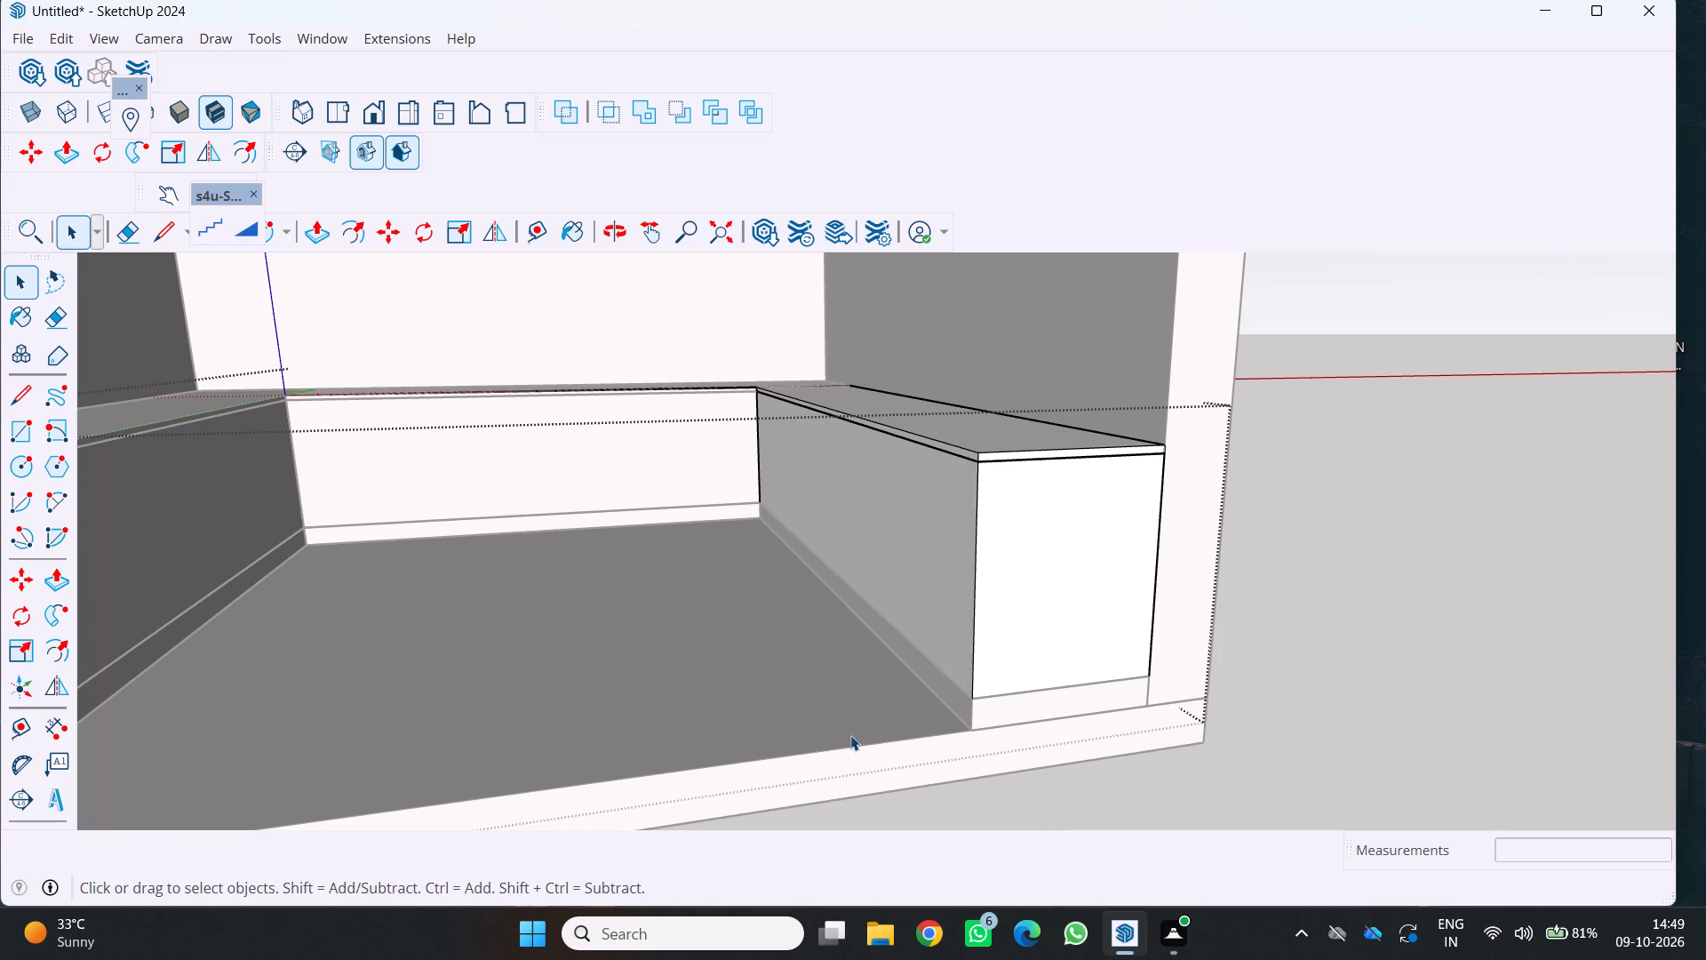
Leave the back countertop group so that no group remains open for editing.
scroll(653, 607, down, 2)
middle_drag(642, 591, 742, 638)
scroll(739, 637, down, 5)
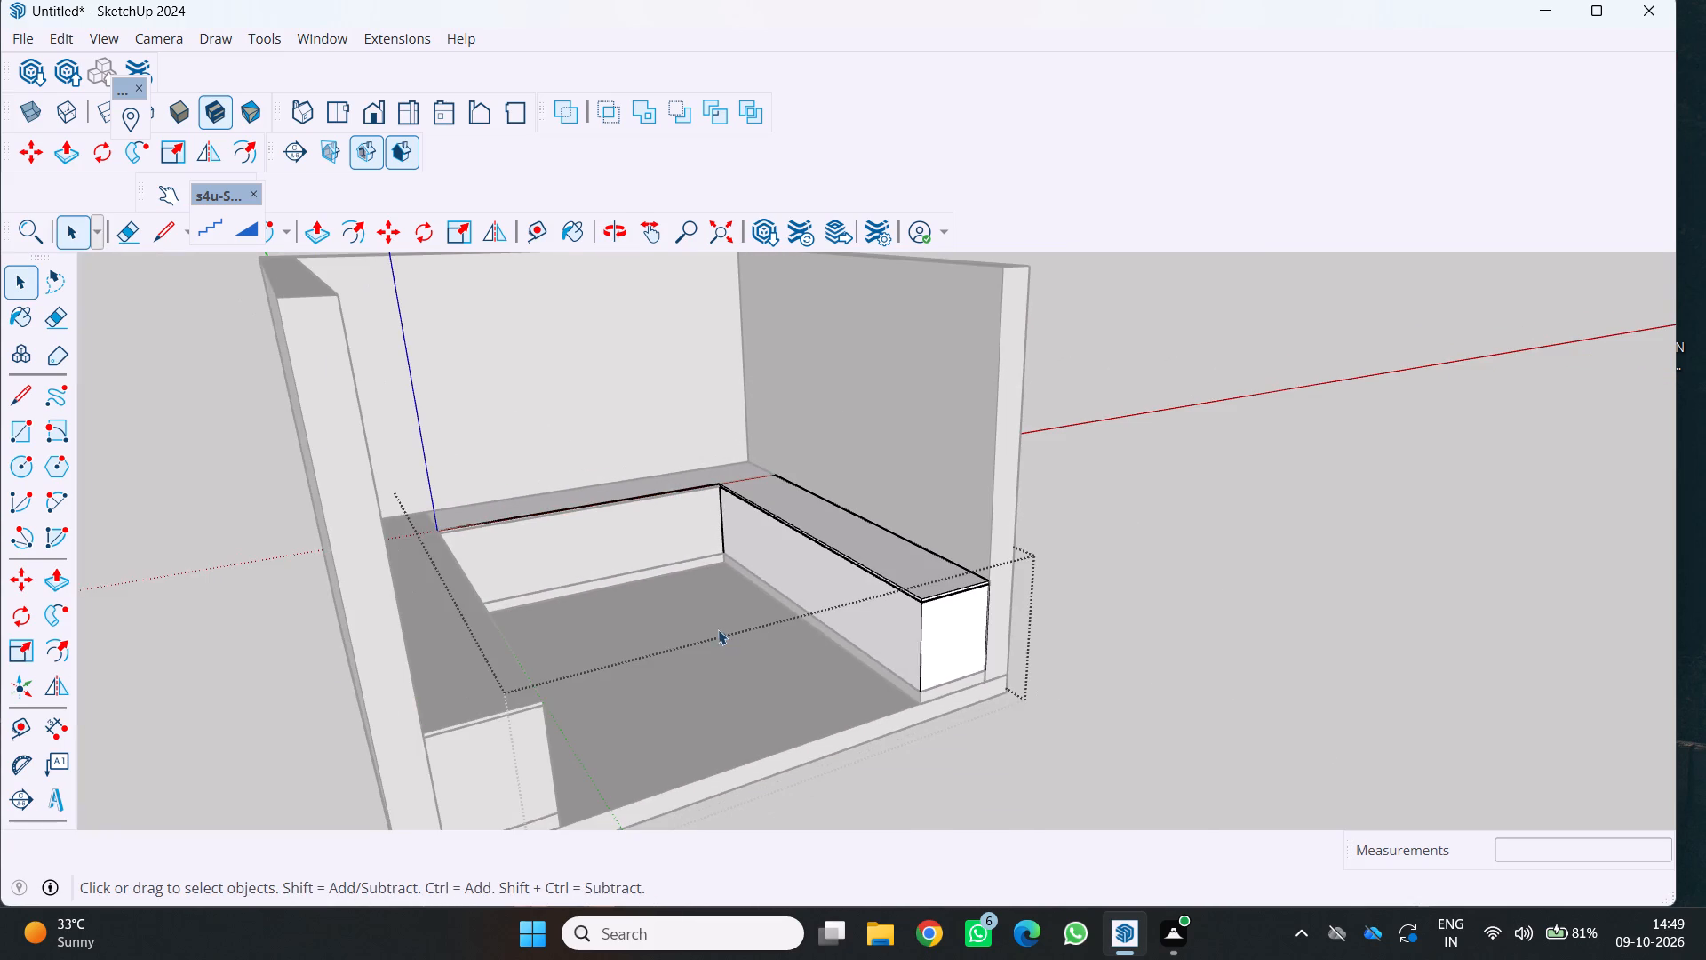
middle_drag(718, 629, 586, 596)
middle_drag(583, 596, 552, 592)
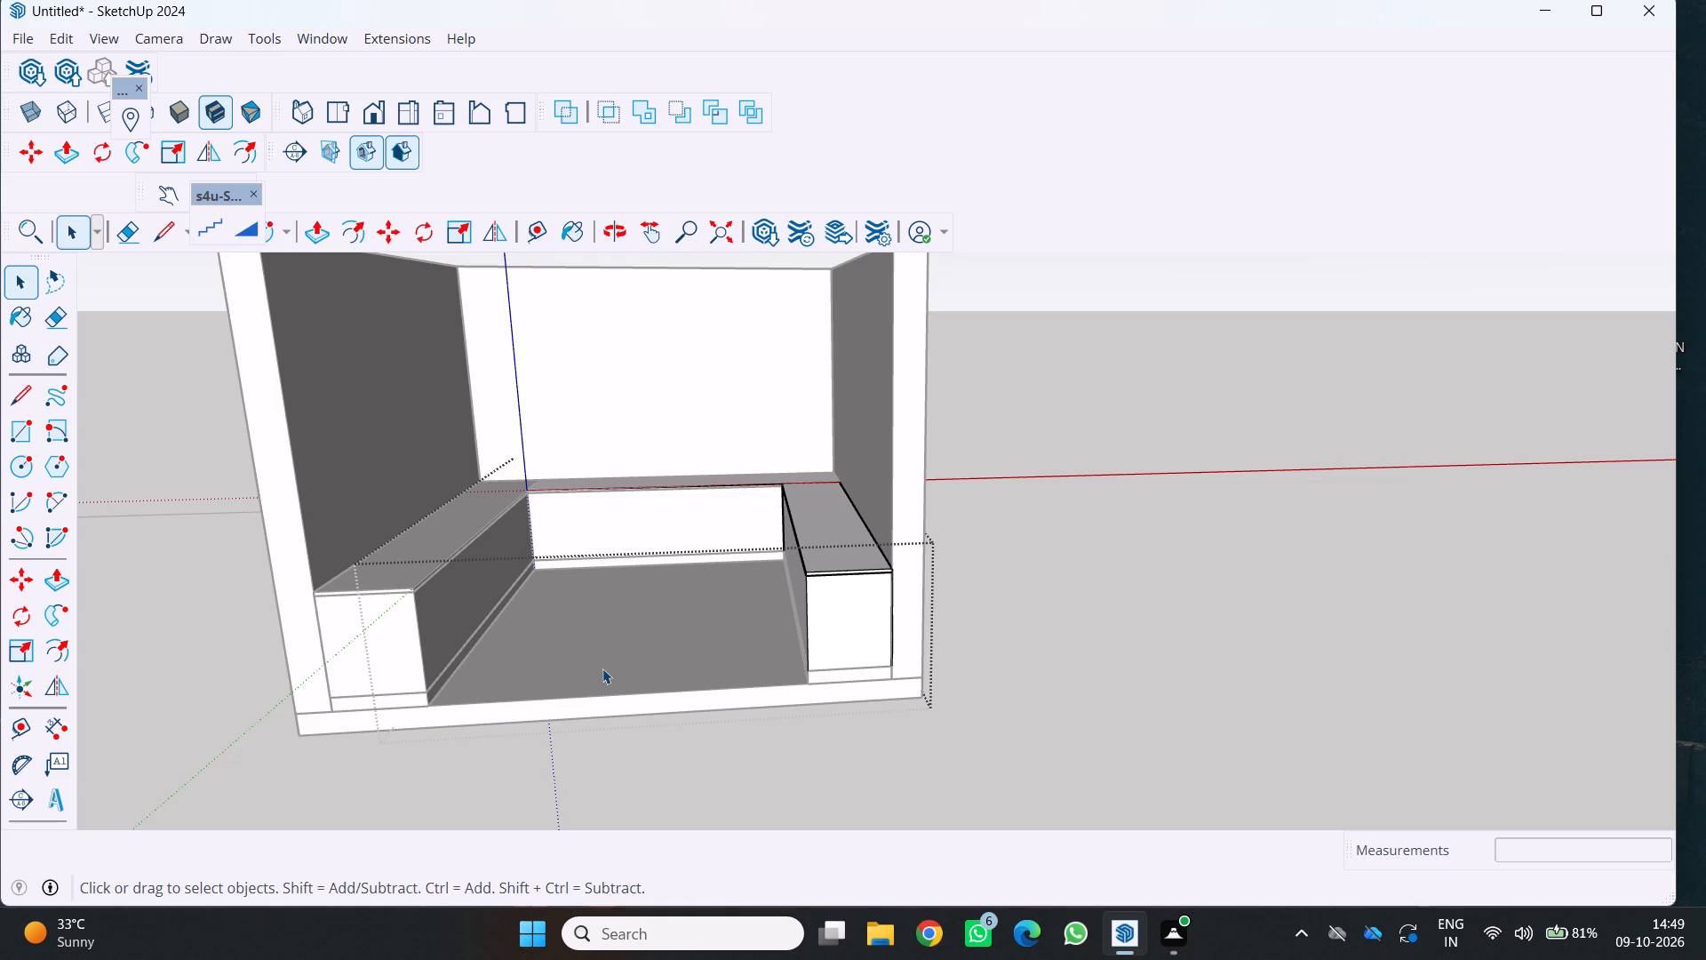
middle_drag(570, 717, 593, 762)
key(space)
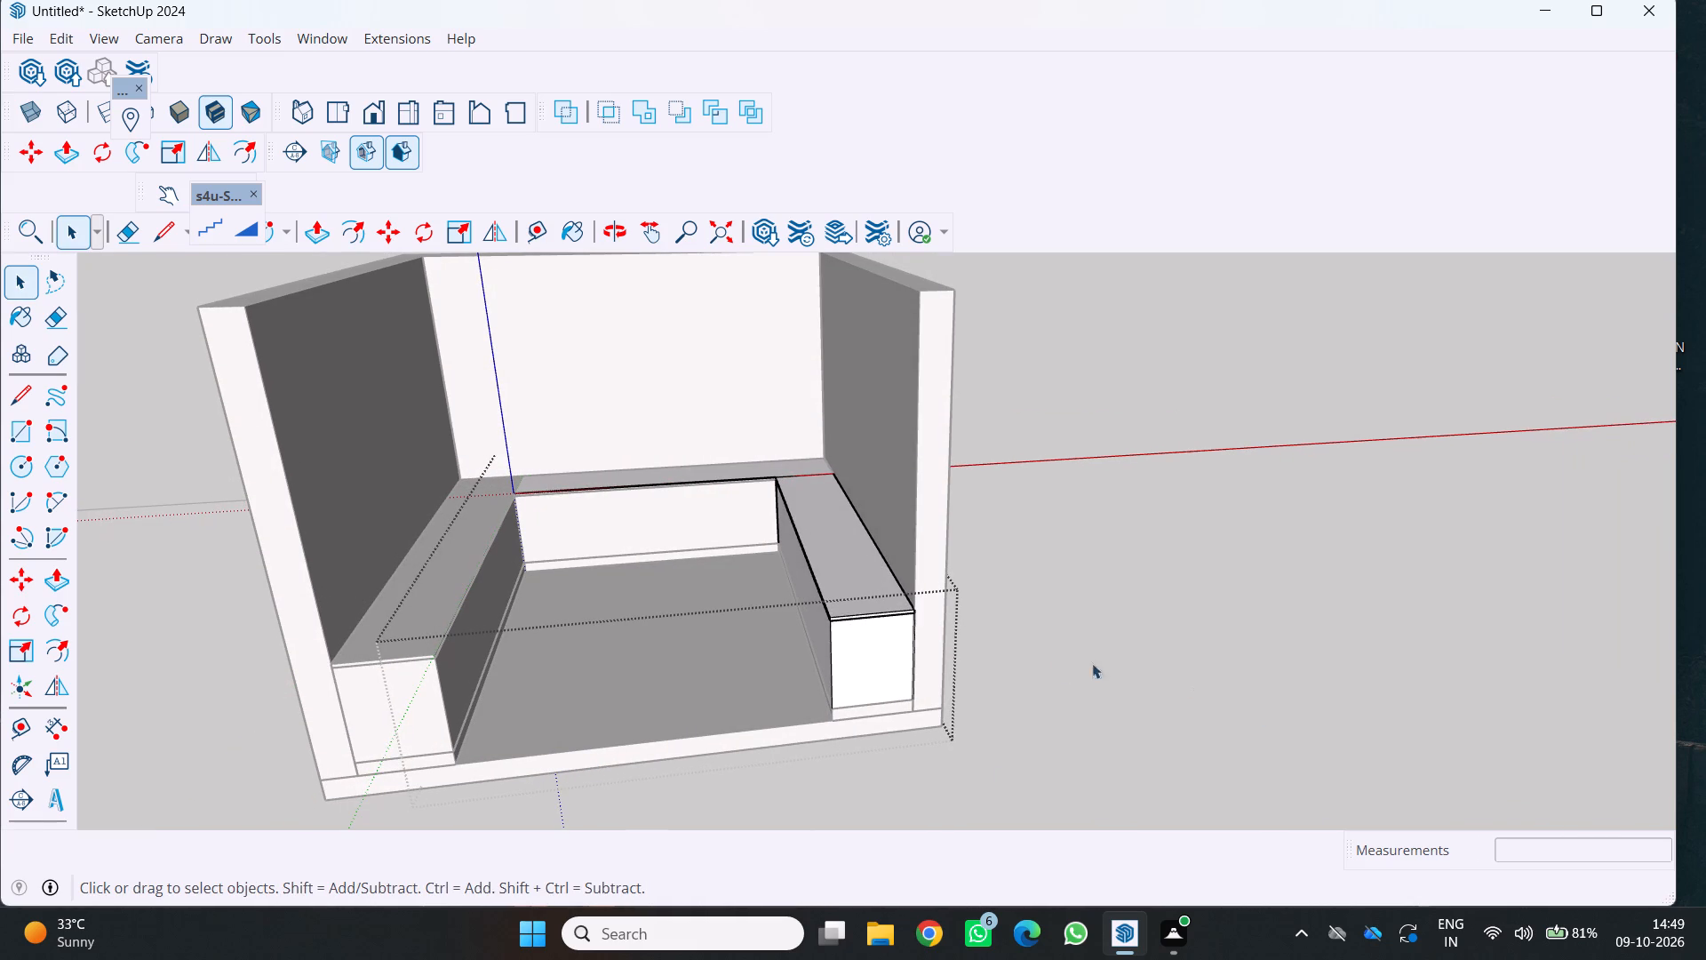
click(1061, 663)
click(884, 756)
Examine the base units, plinths and countertops along the three walls from several angles.
middle_drag(862, 751, 839, 740)
middle_drag(839, 732, 833, 700)
middle_drag(833, 612, 835, 594)
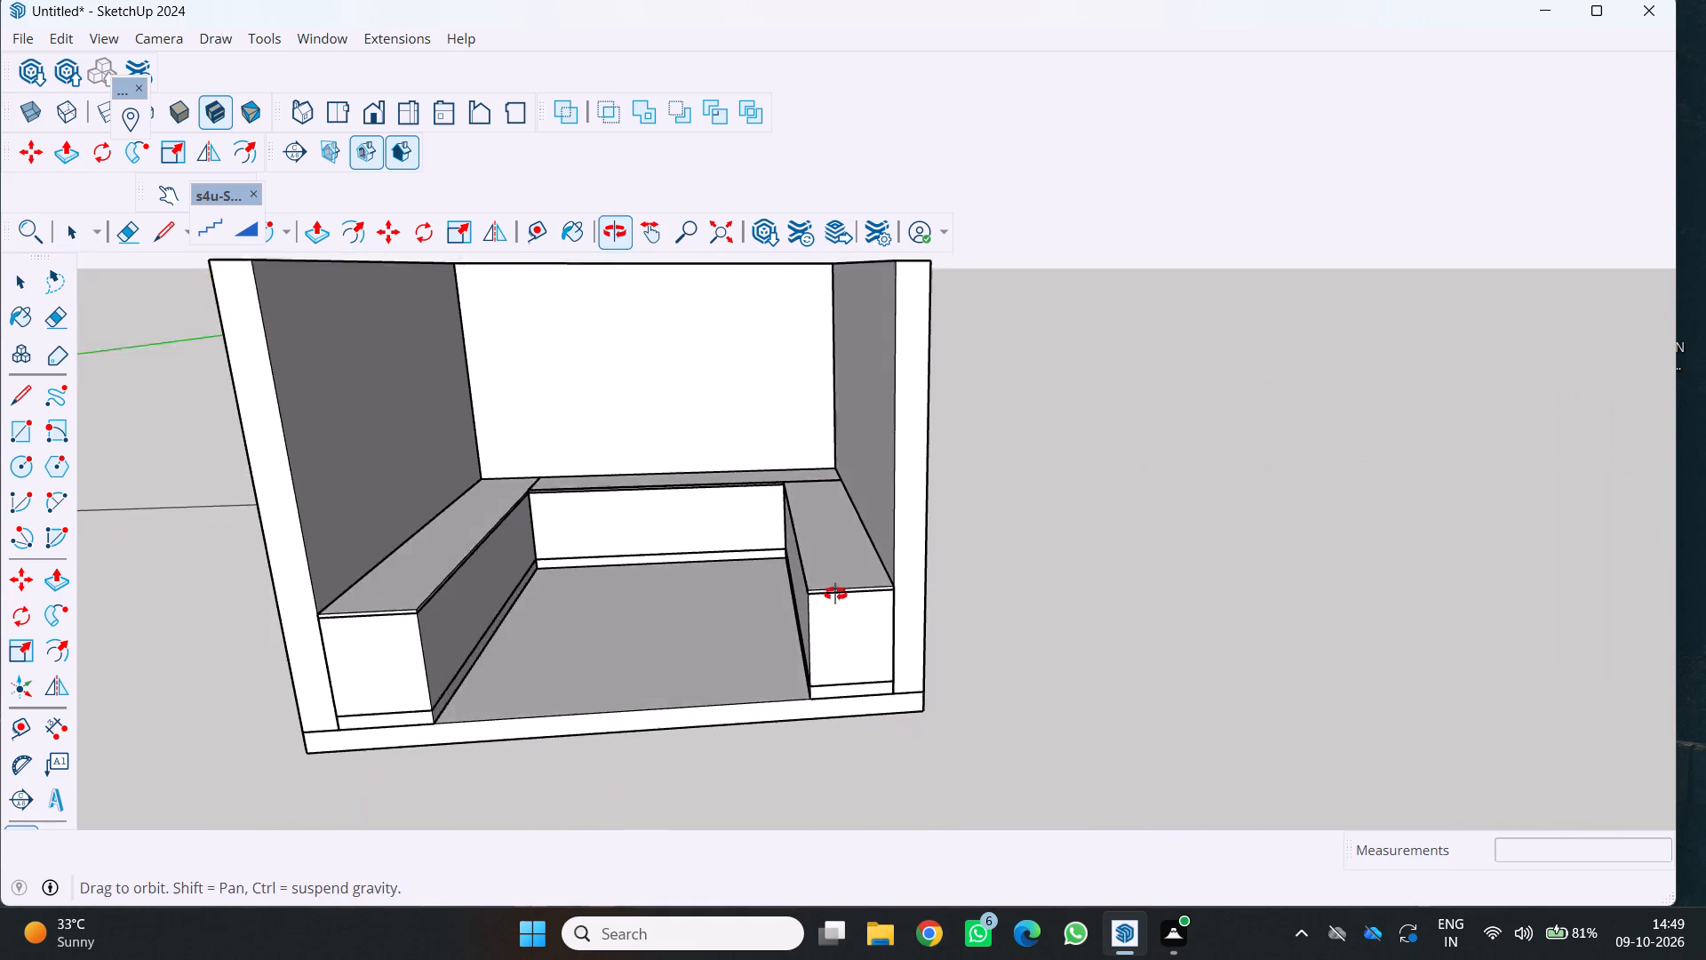
middle_drag(835, 594, 833, 588)
middle_click(833, 581)
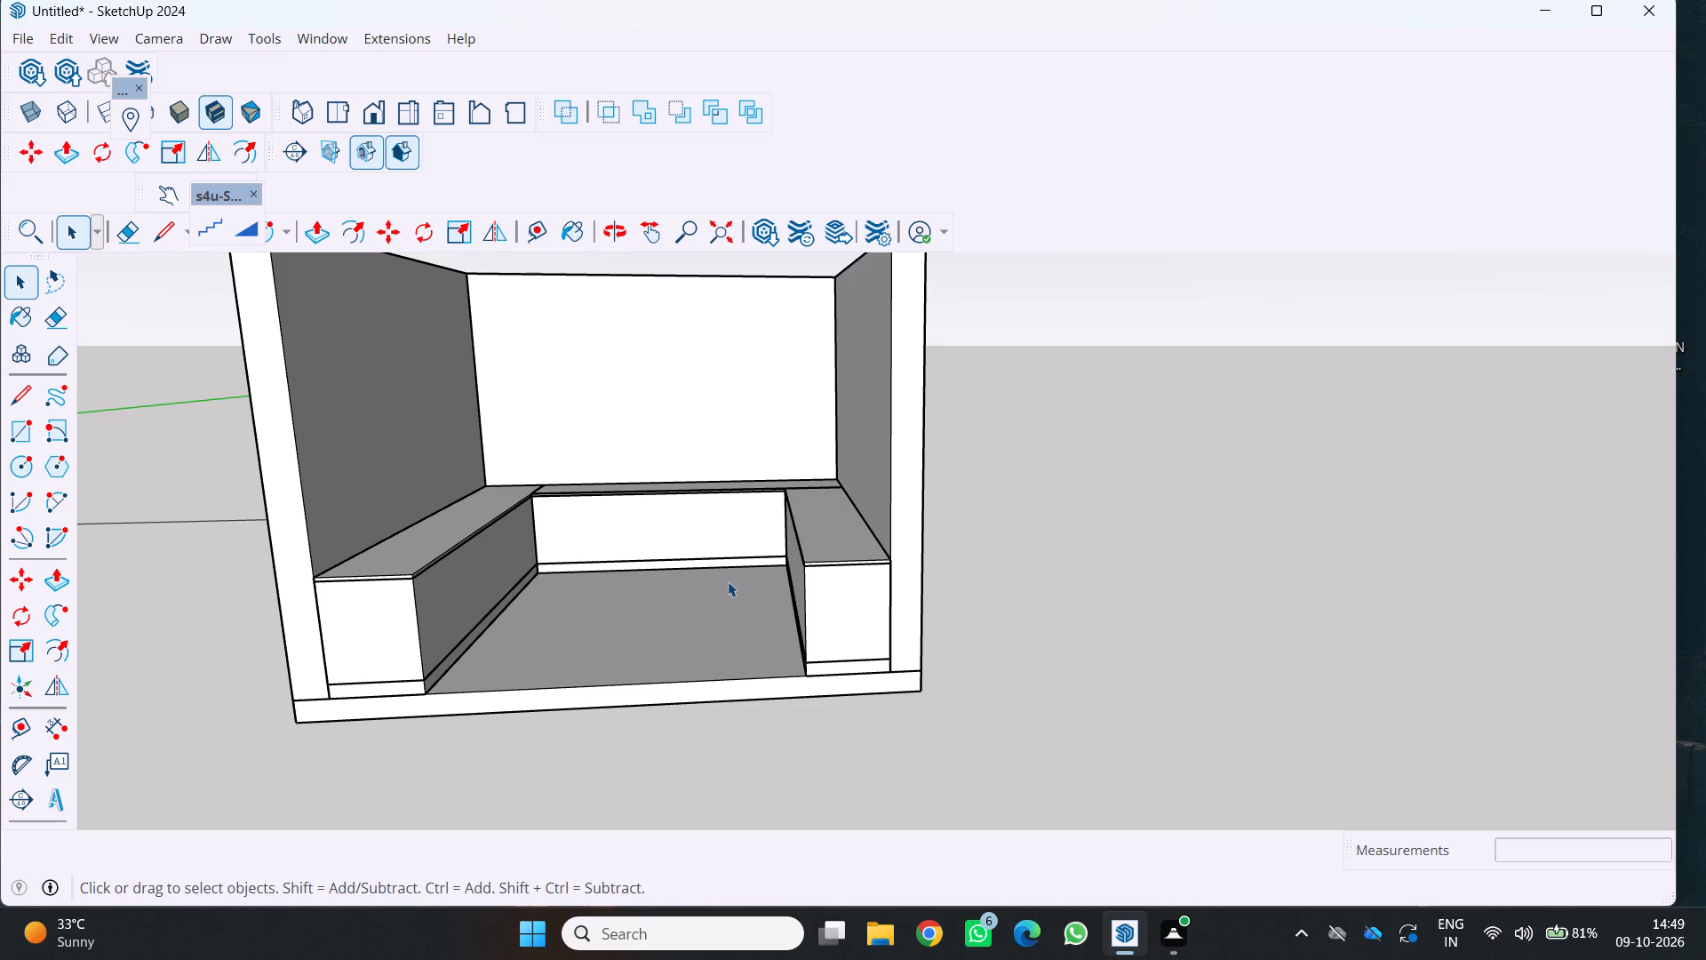
middle_drag(735, 578, 859, 701)
middle_click(860, 701)
middle_click(862, 701)
scroll(799, 644, down, 3)
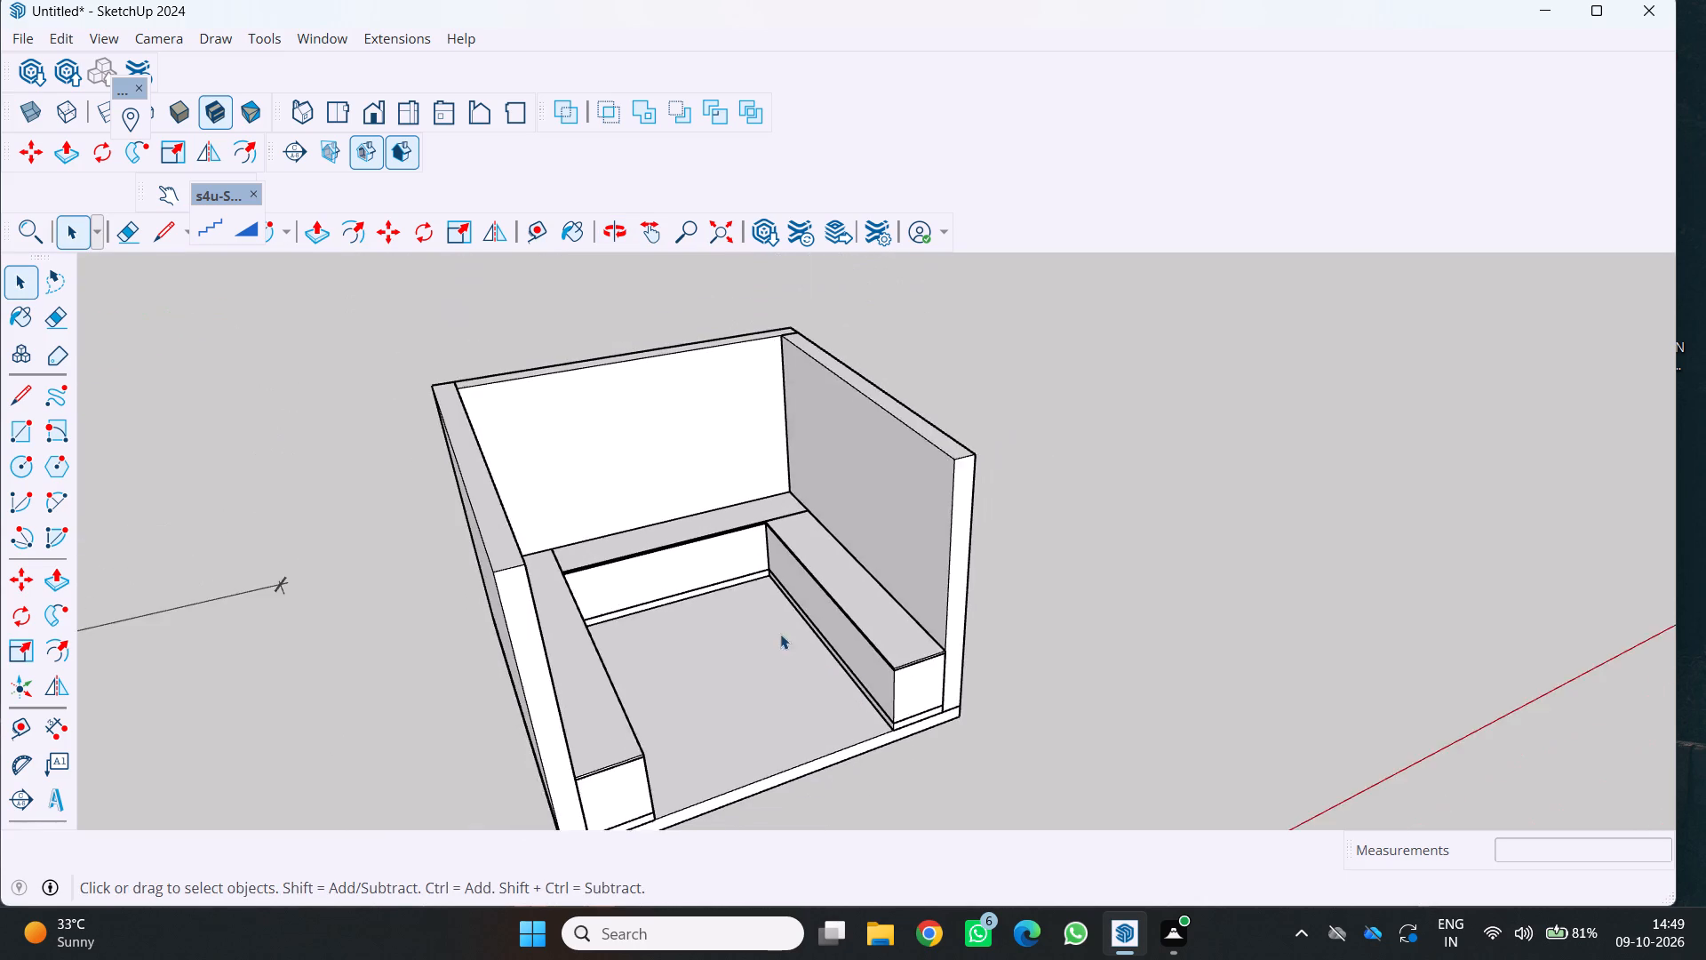
middle_drag(776, 632, 736, 611)
middle_drag(735, 610, 643, 597)
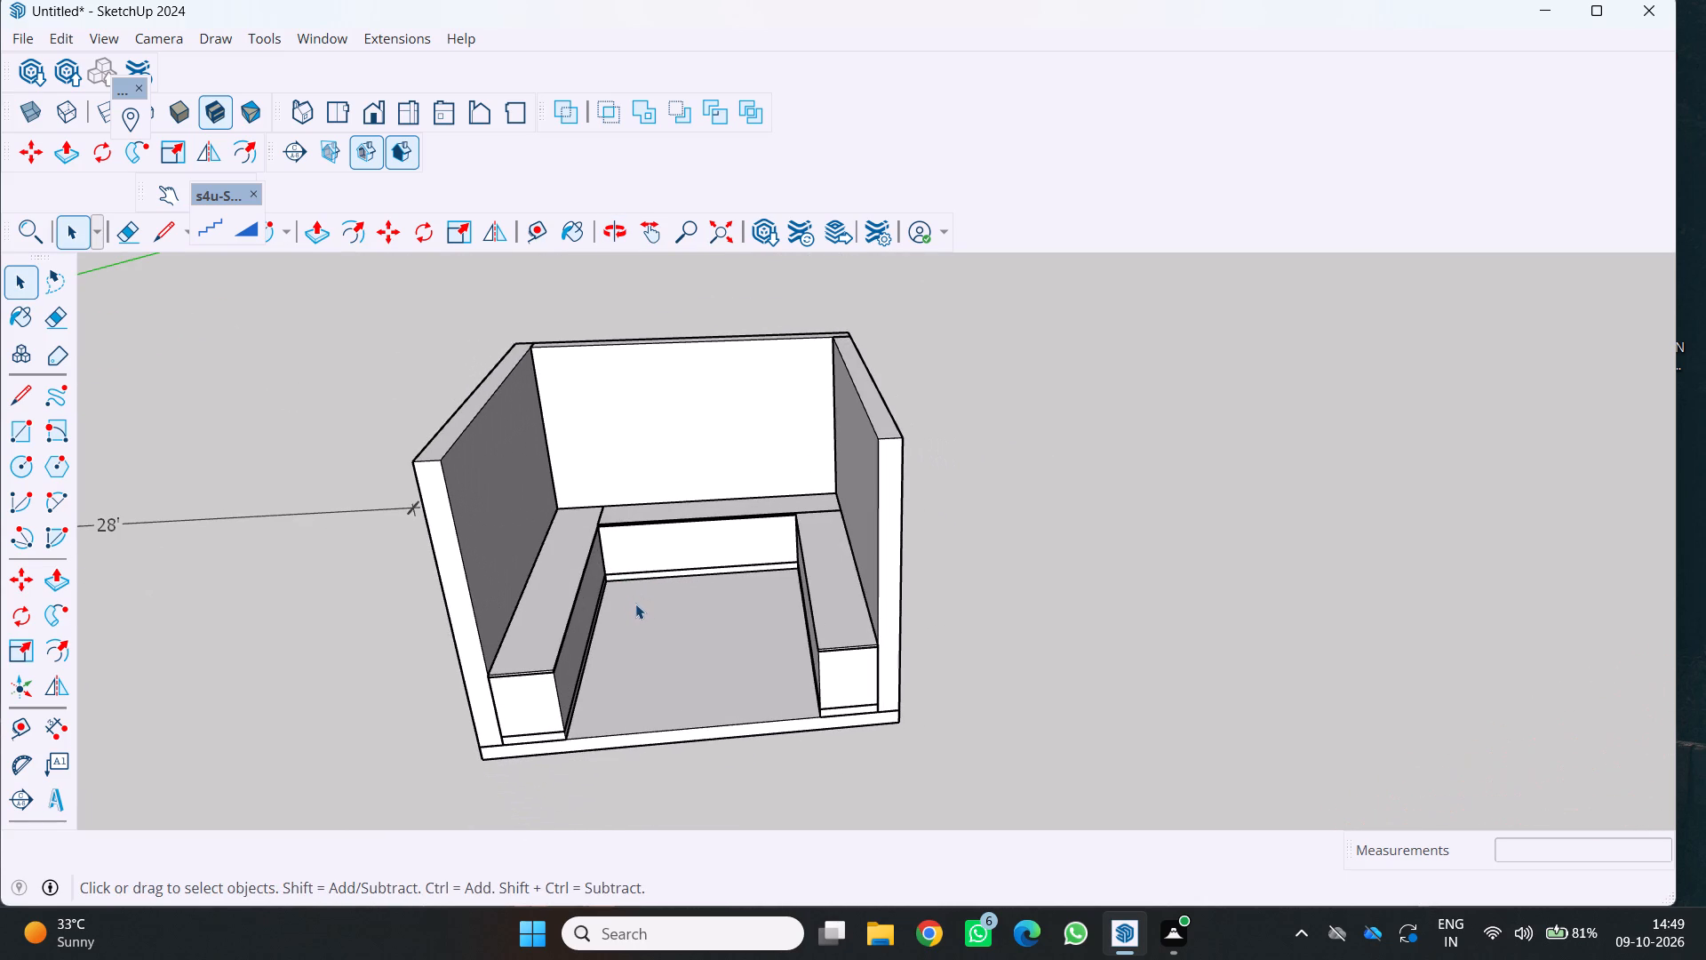
scroll(627, 598, up, 3)
middle_drag(568, 636, 474, 636)
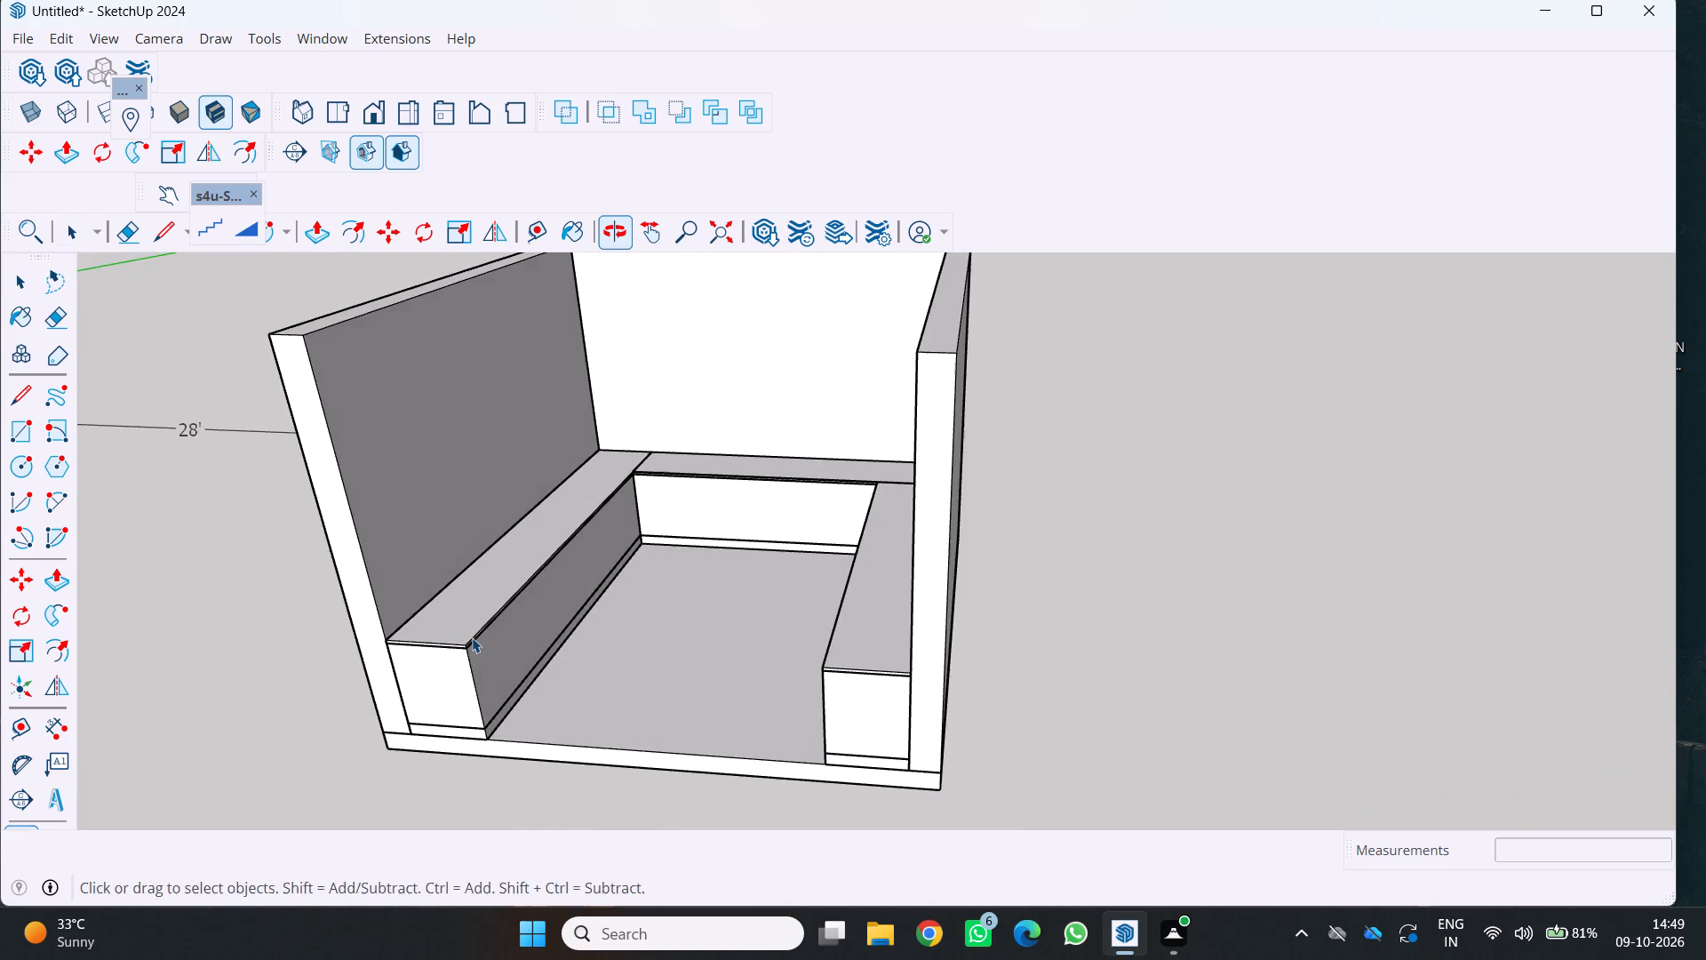
middle_drag(479, 648, 784, 601)
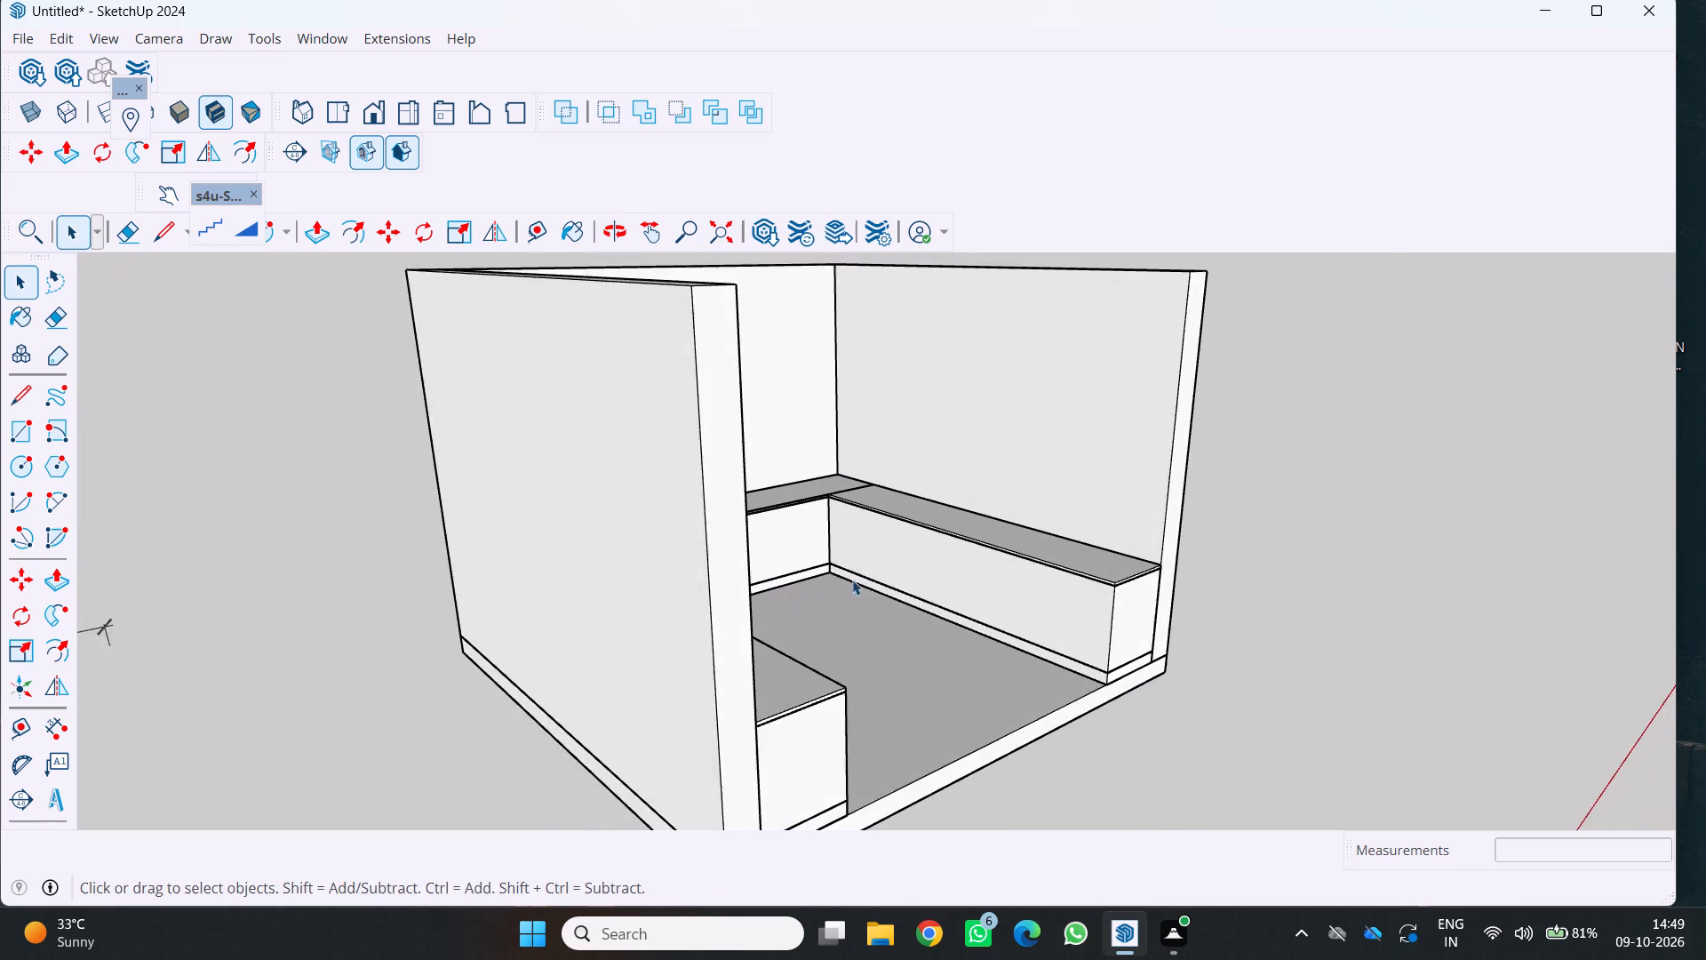
scroll(854, 567, up, 3)
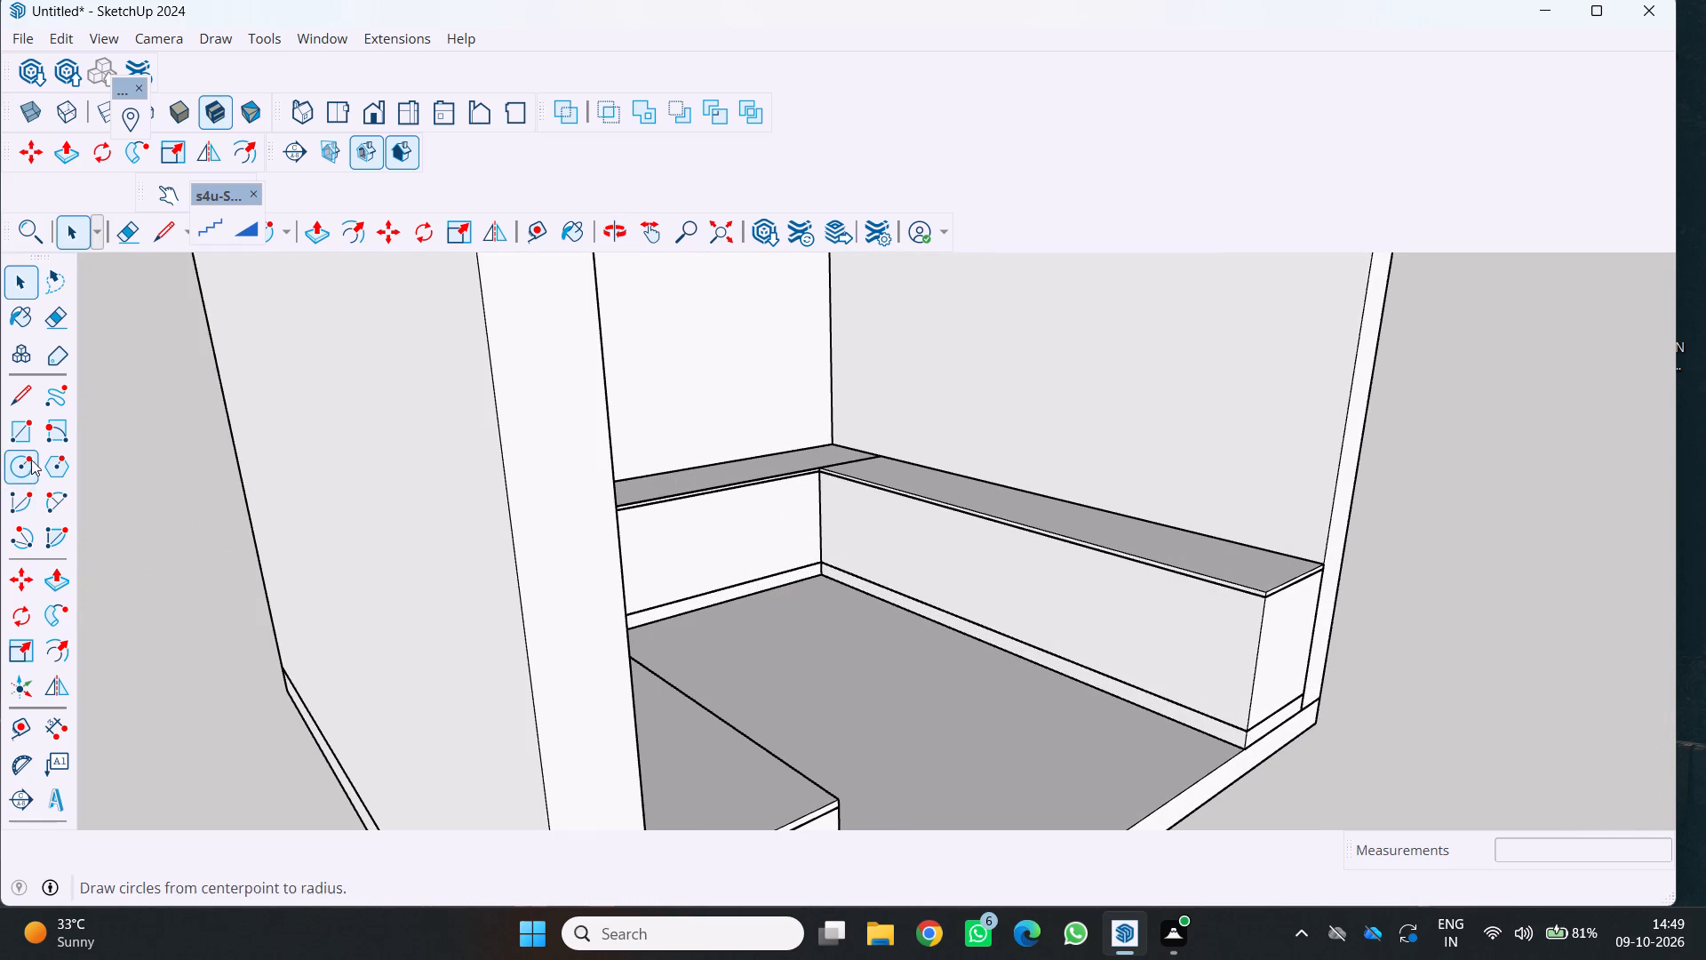
Draw a line about 11'3" long at roughly mid-height across the third wall's cabinet front, from its outer corner edge to the inner corner.
click(20, 397)
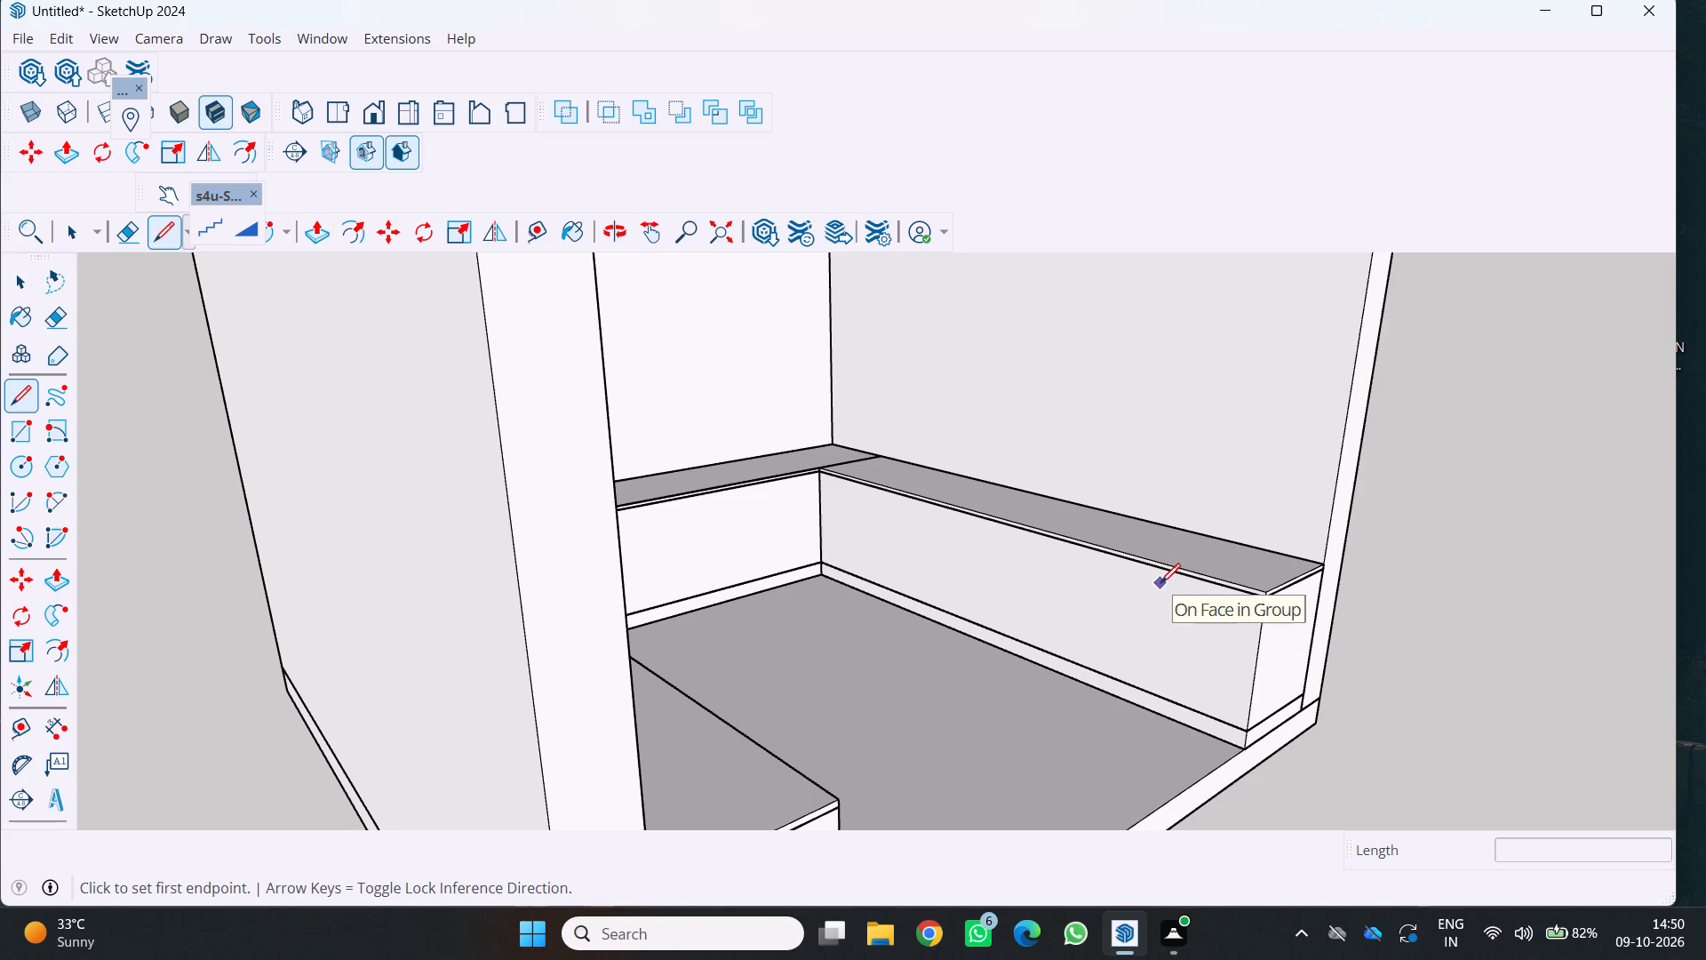
scroll(1286, 666, up, 1)
scroll(1216, 596, up, 3)
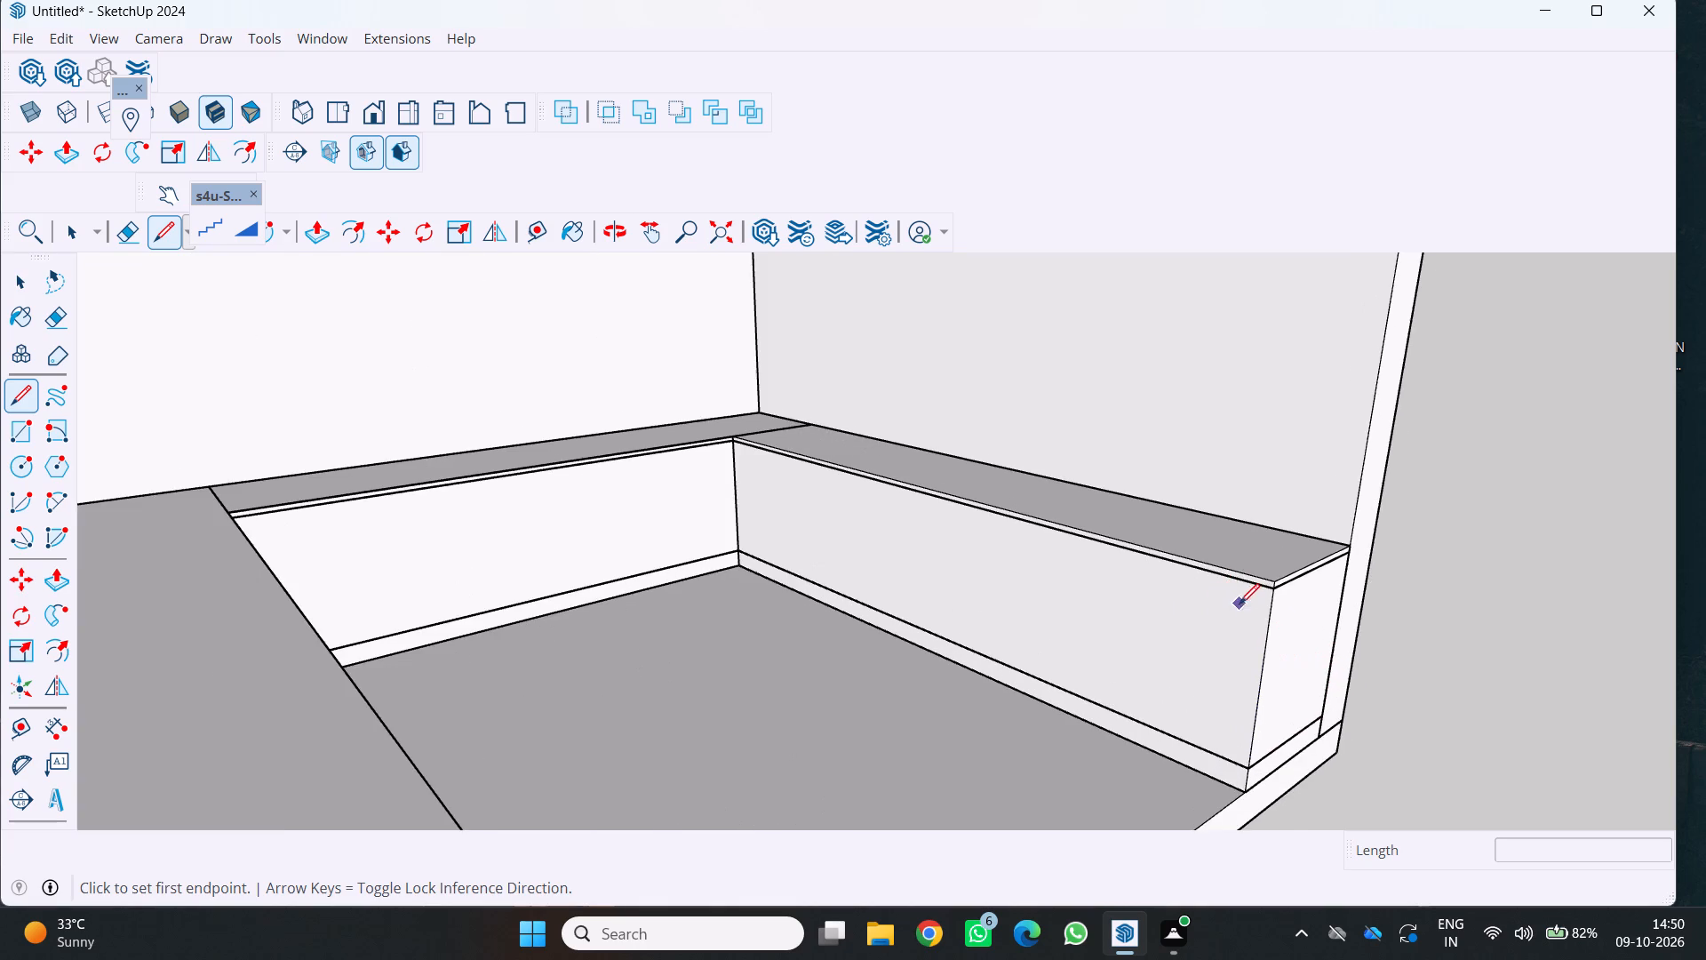
scroll(1240, 604, up, 1)
scroll(1337, 591, up, 1)
scroll(1254, 614, up, 5)
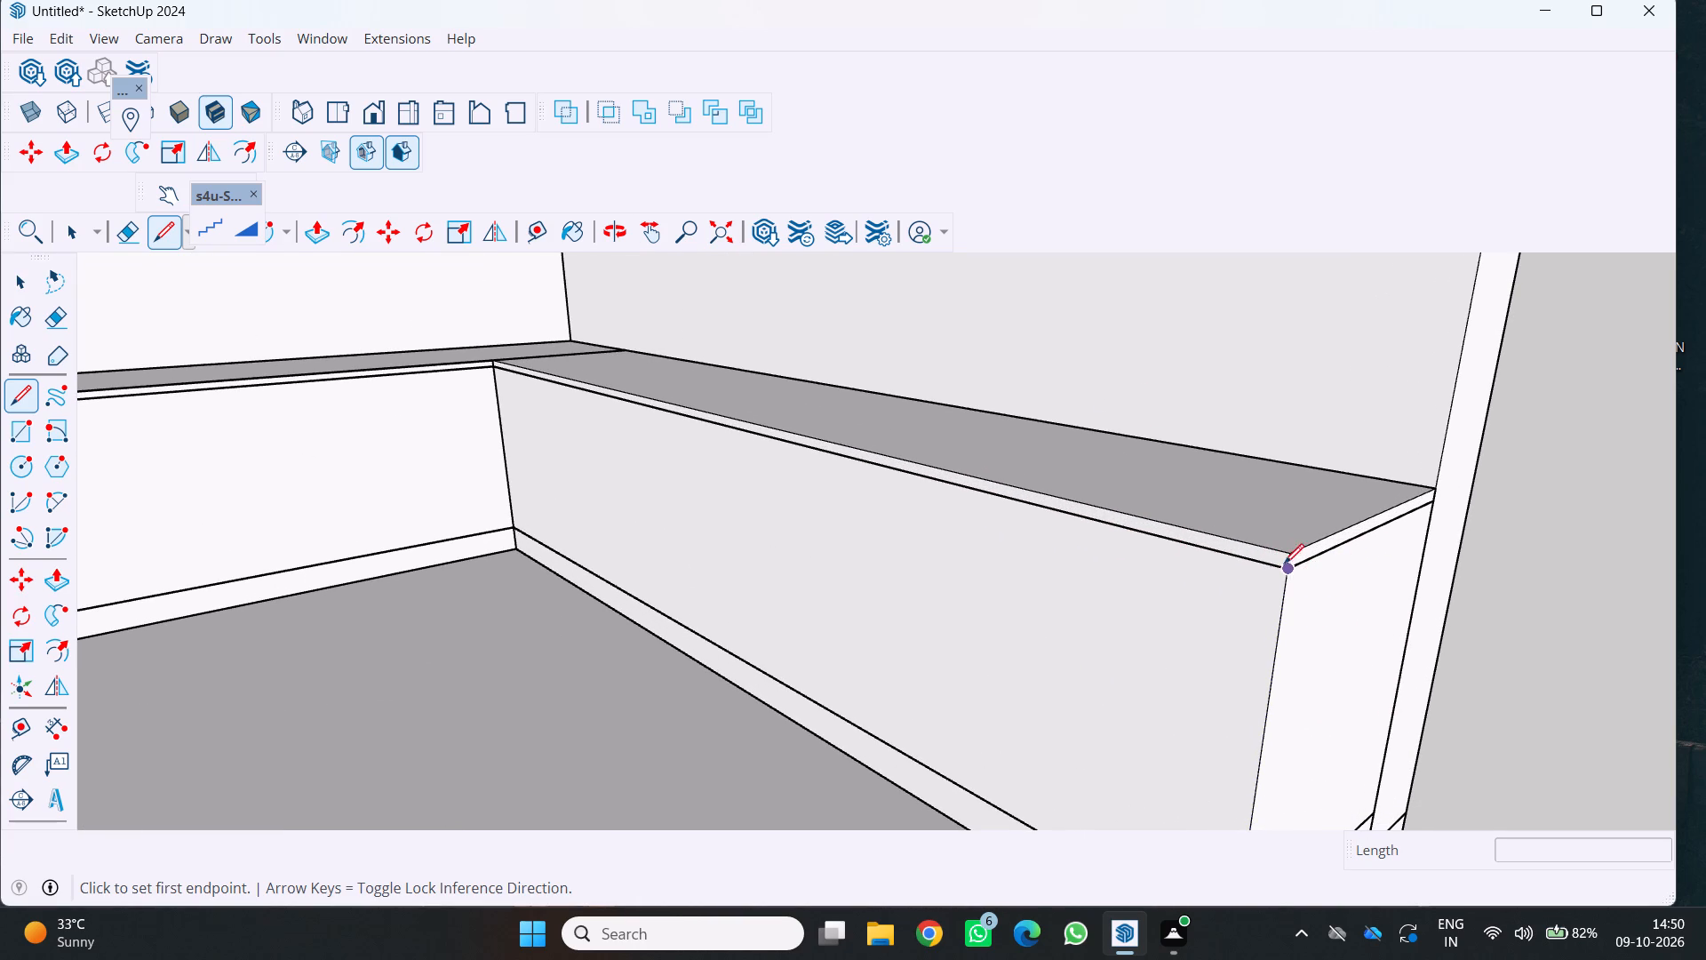
scroll(1303, 674, down, 9)
middle_drag(1277, 665, 1290, 595)
scroll(1312, 658, up, 2)
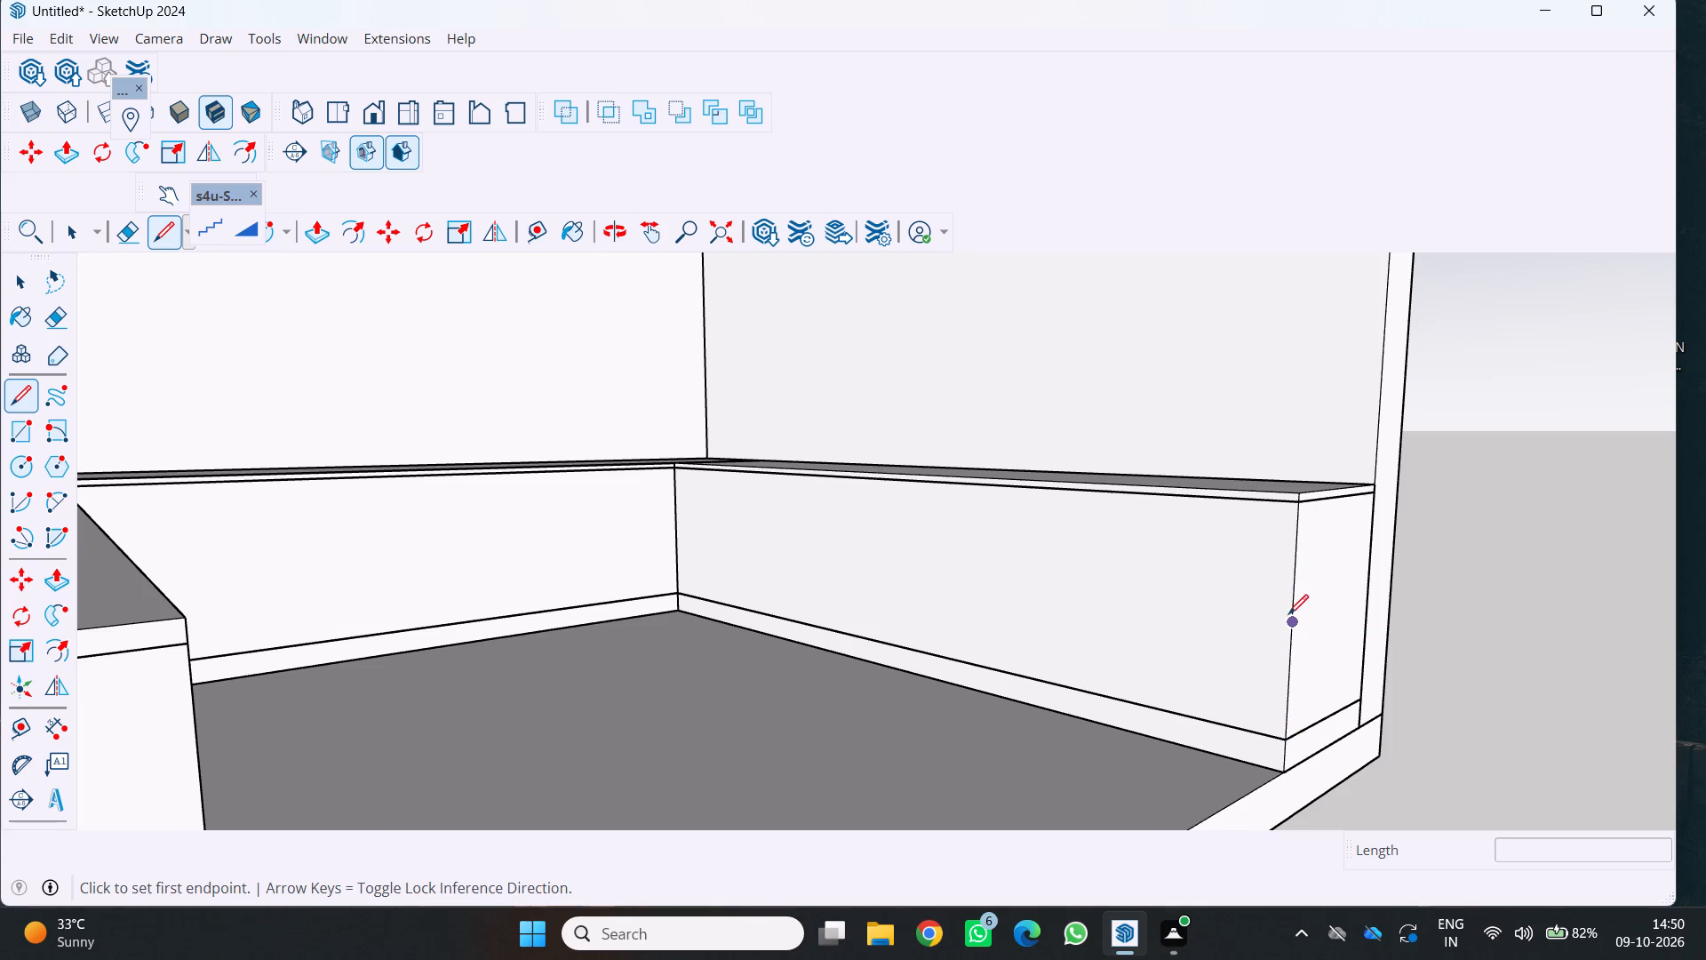
click(1286, 628)
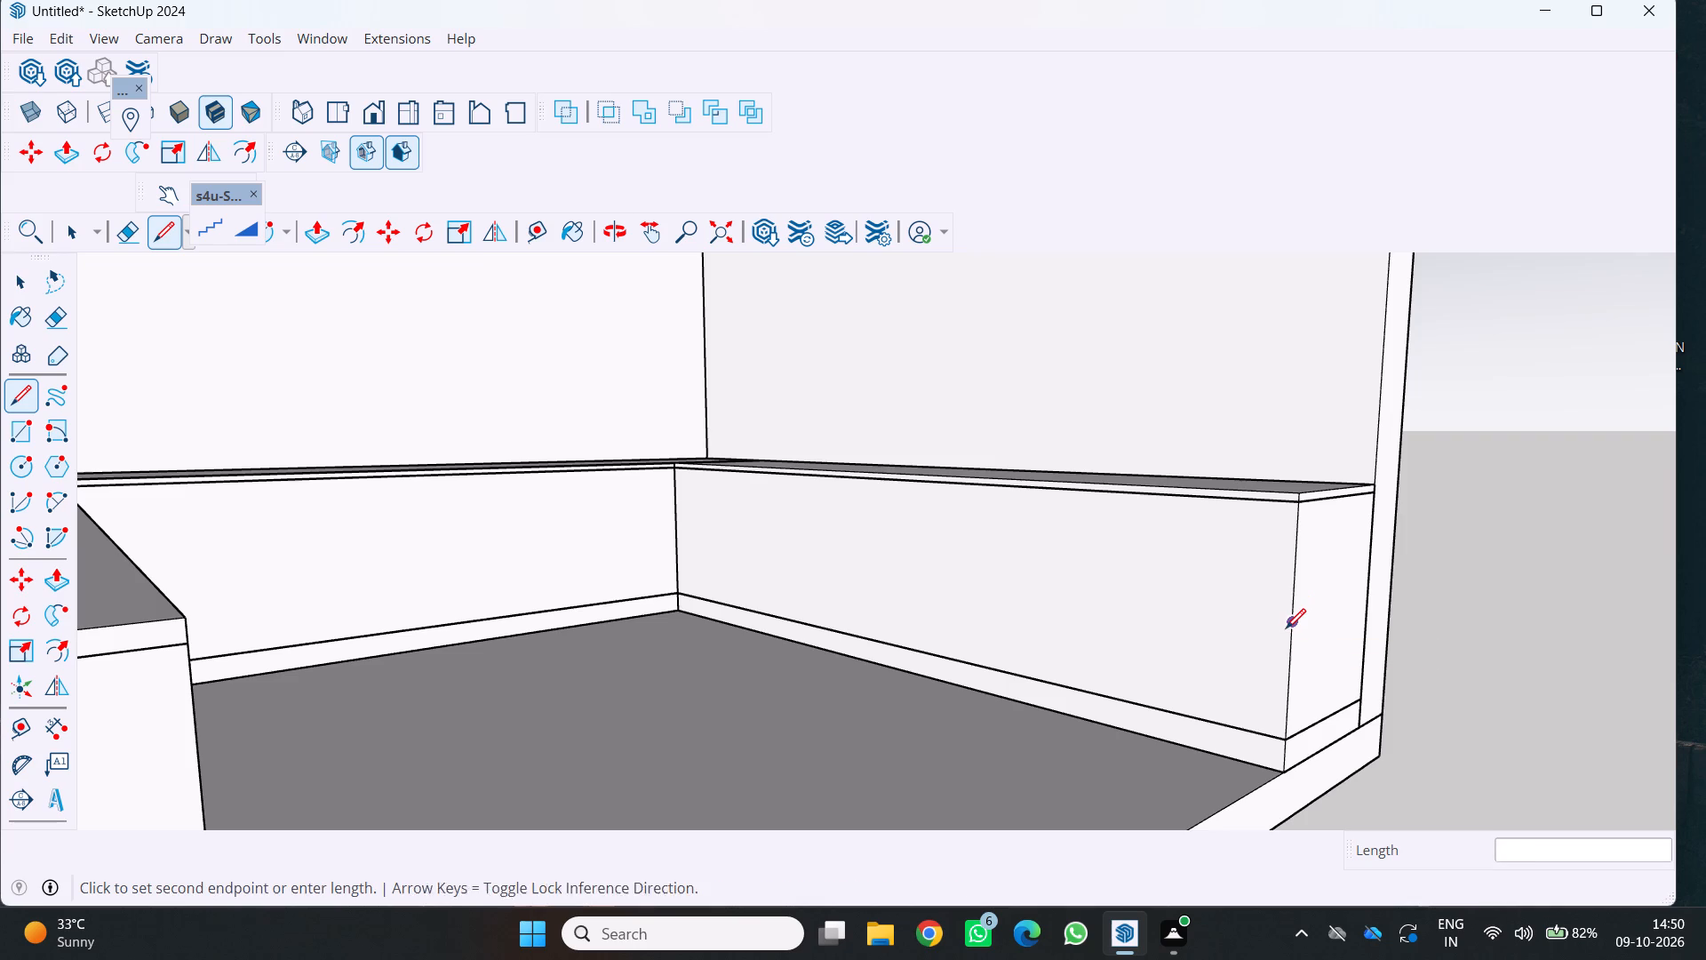
click(682, 526)
key(space)
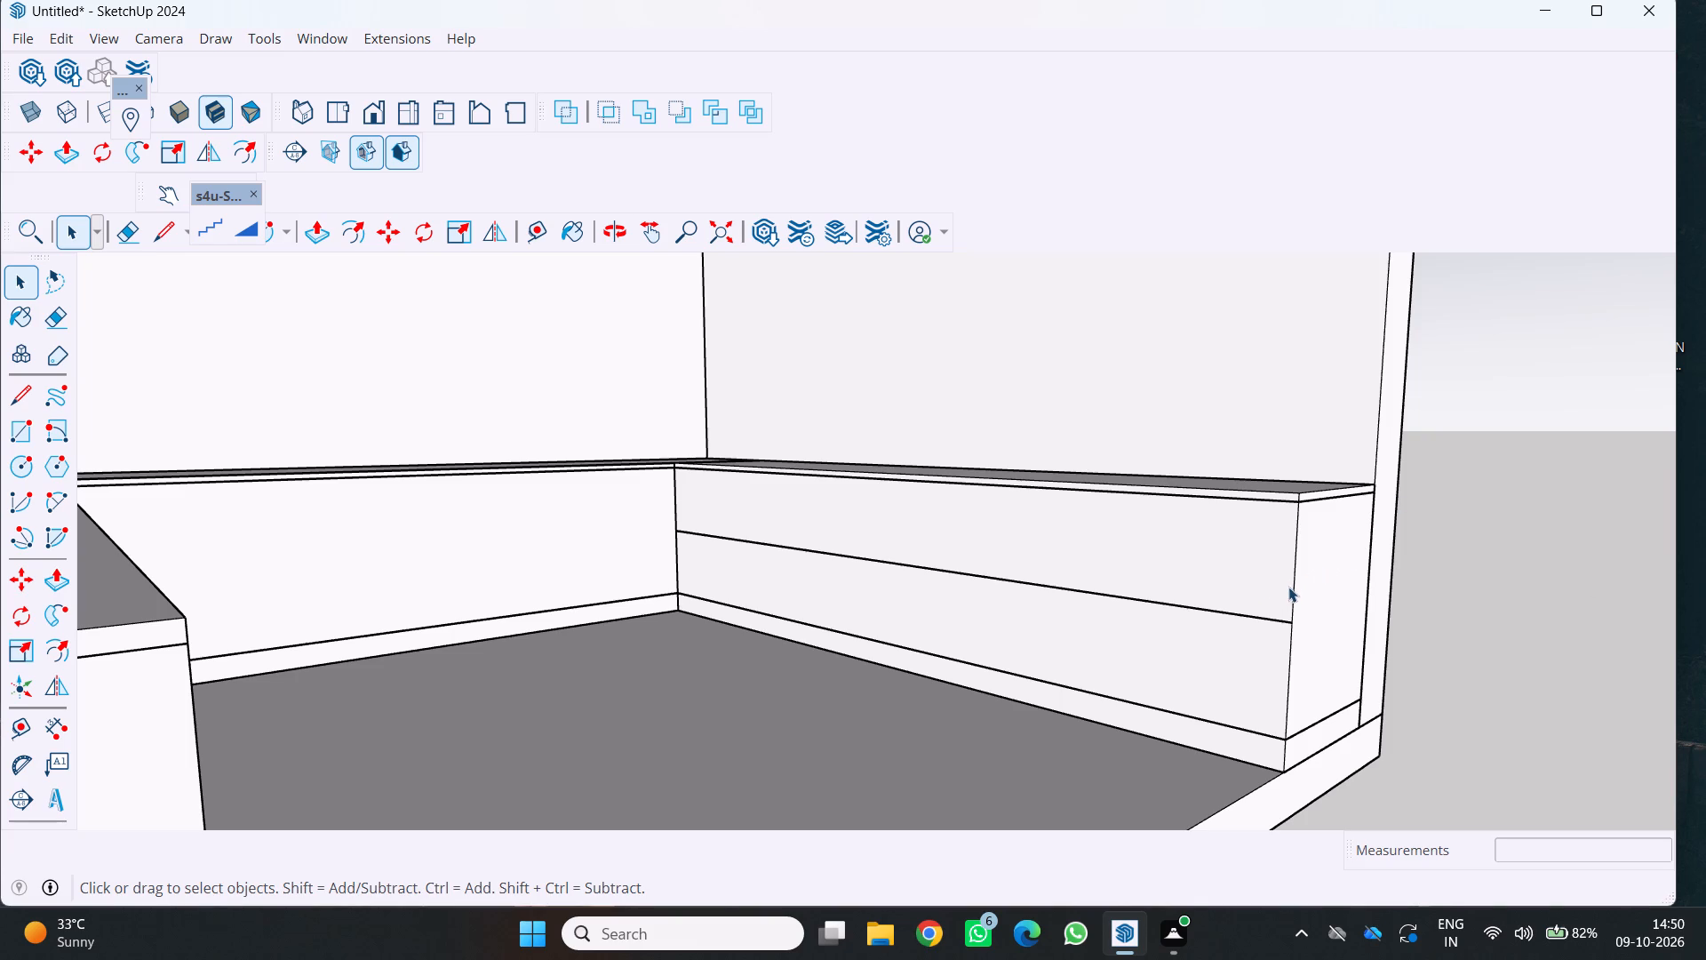
Open the countertop group that contains the third wall's cabinet body for editing.
click(1293, 588)
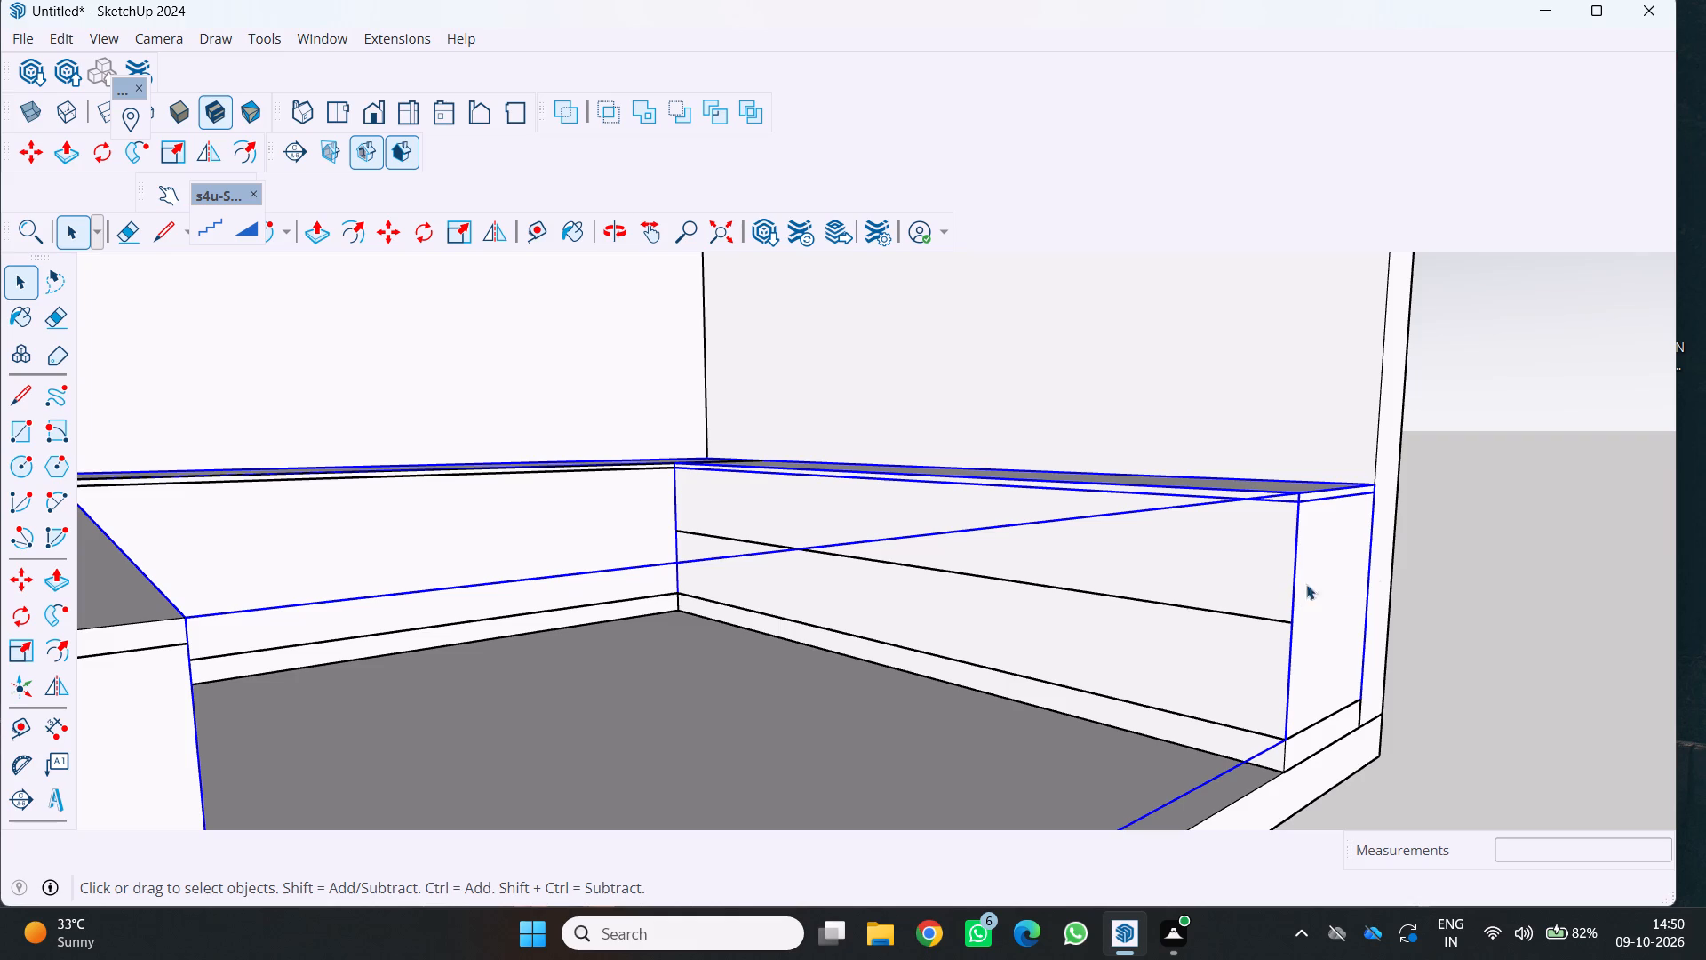
middle_drag(1335, 572, 1200, 574)
scroll(1229, 588, up, 1)
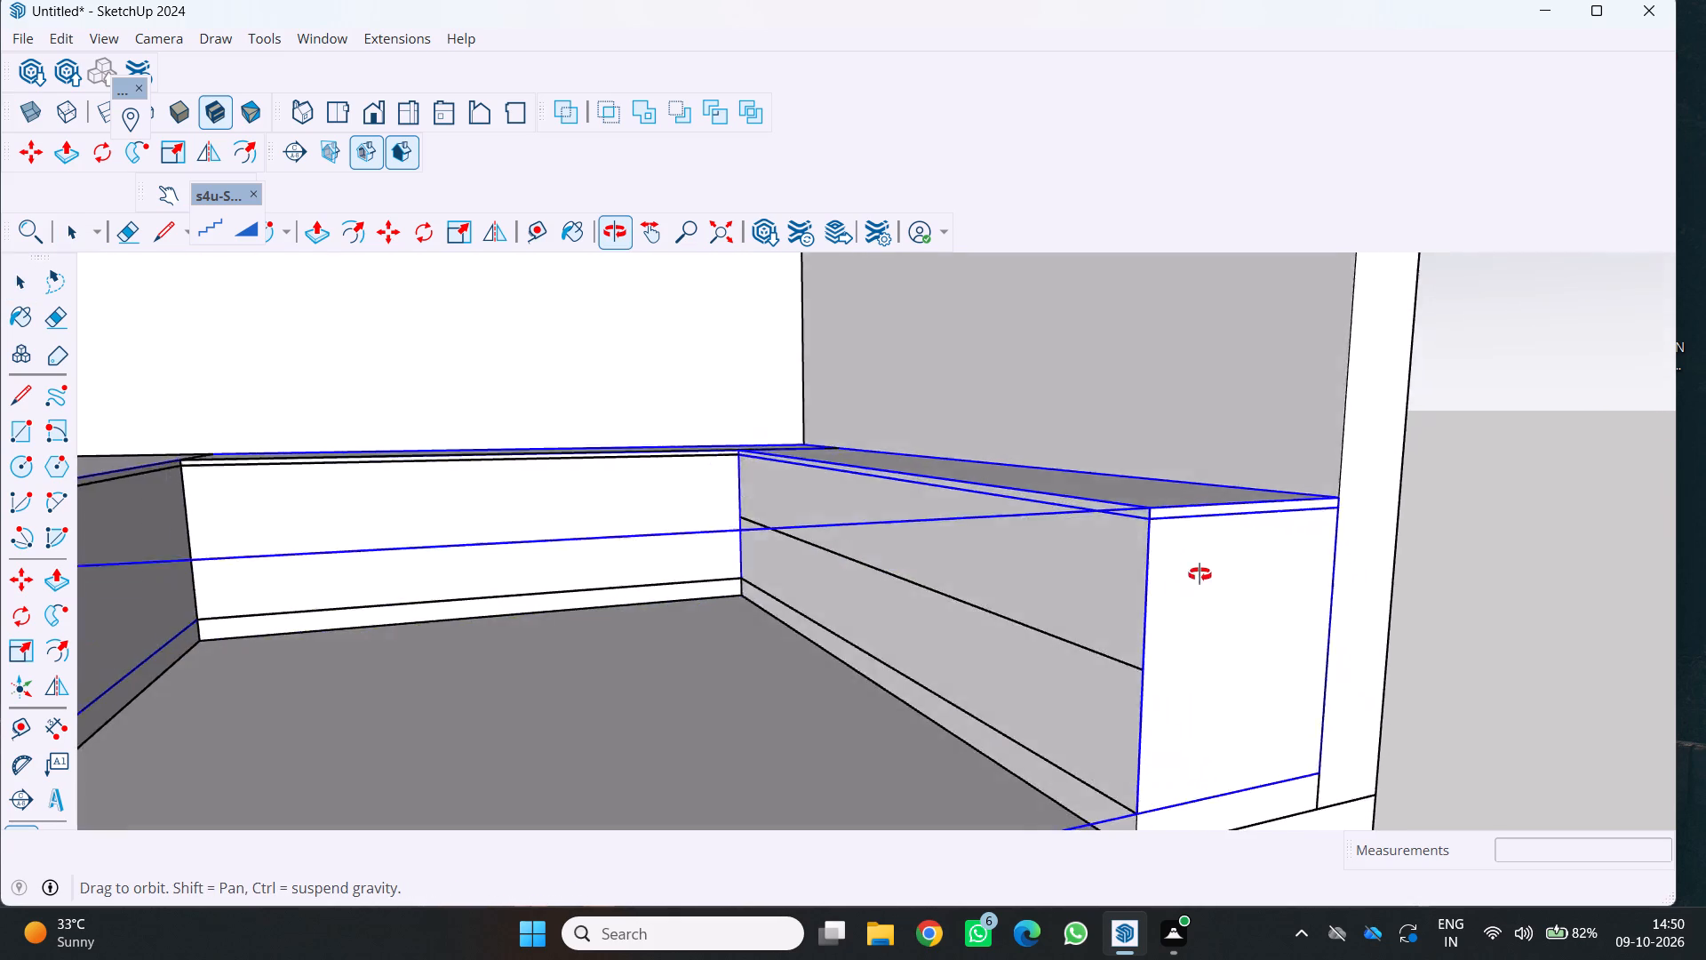
middle_drag(1200, 574, 1140, 556)
middle_click(1140, 556)
middle_drag(1110, 570, 815, 639)
middle_click(815, 639)
scroll(946, 680, down, 2)
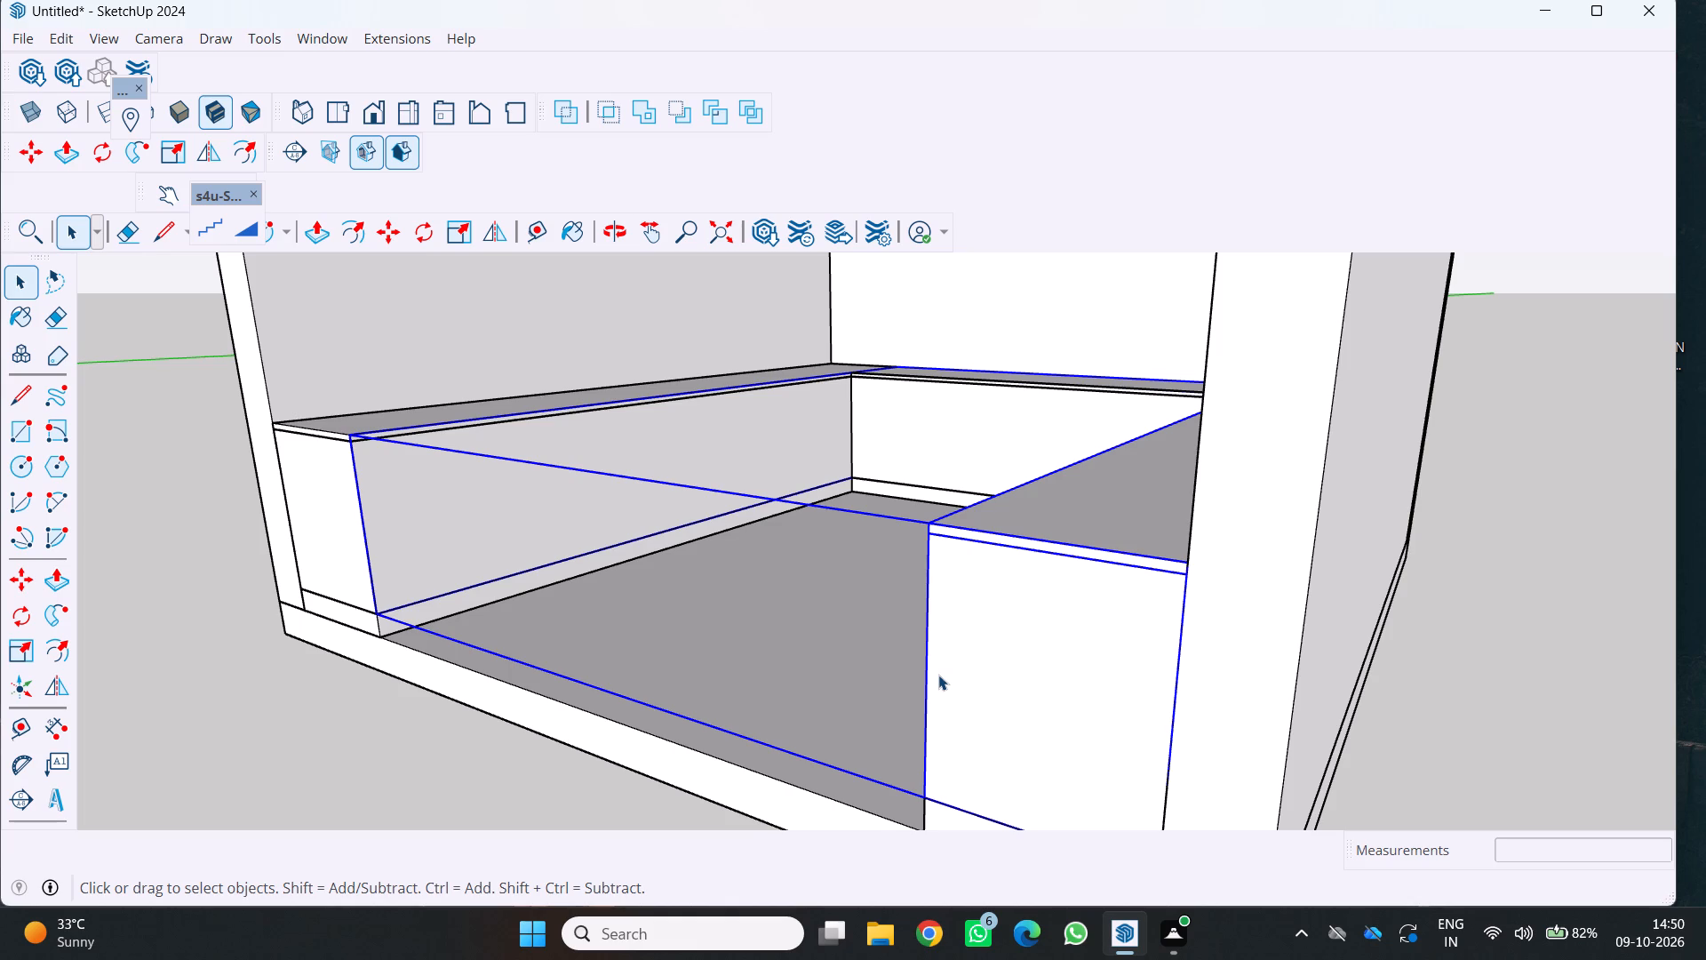
scroll(938, 675, down, 5)
middle_drag(937, 673, 992, 672)
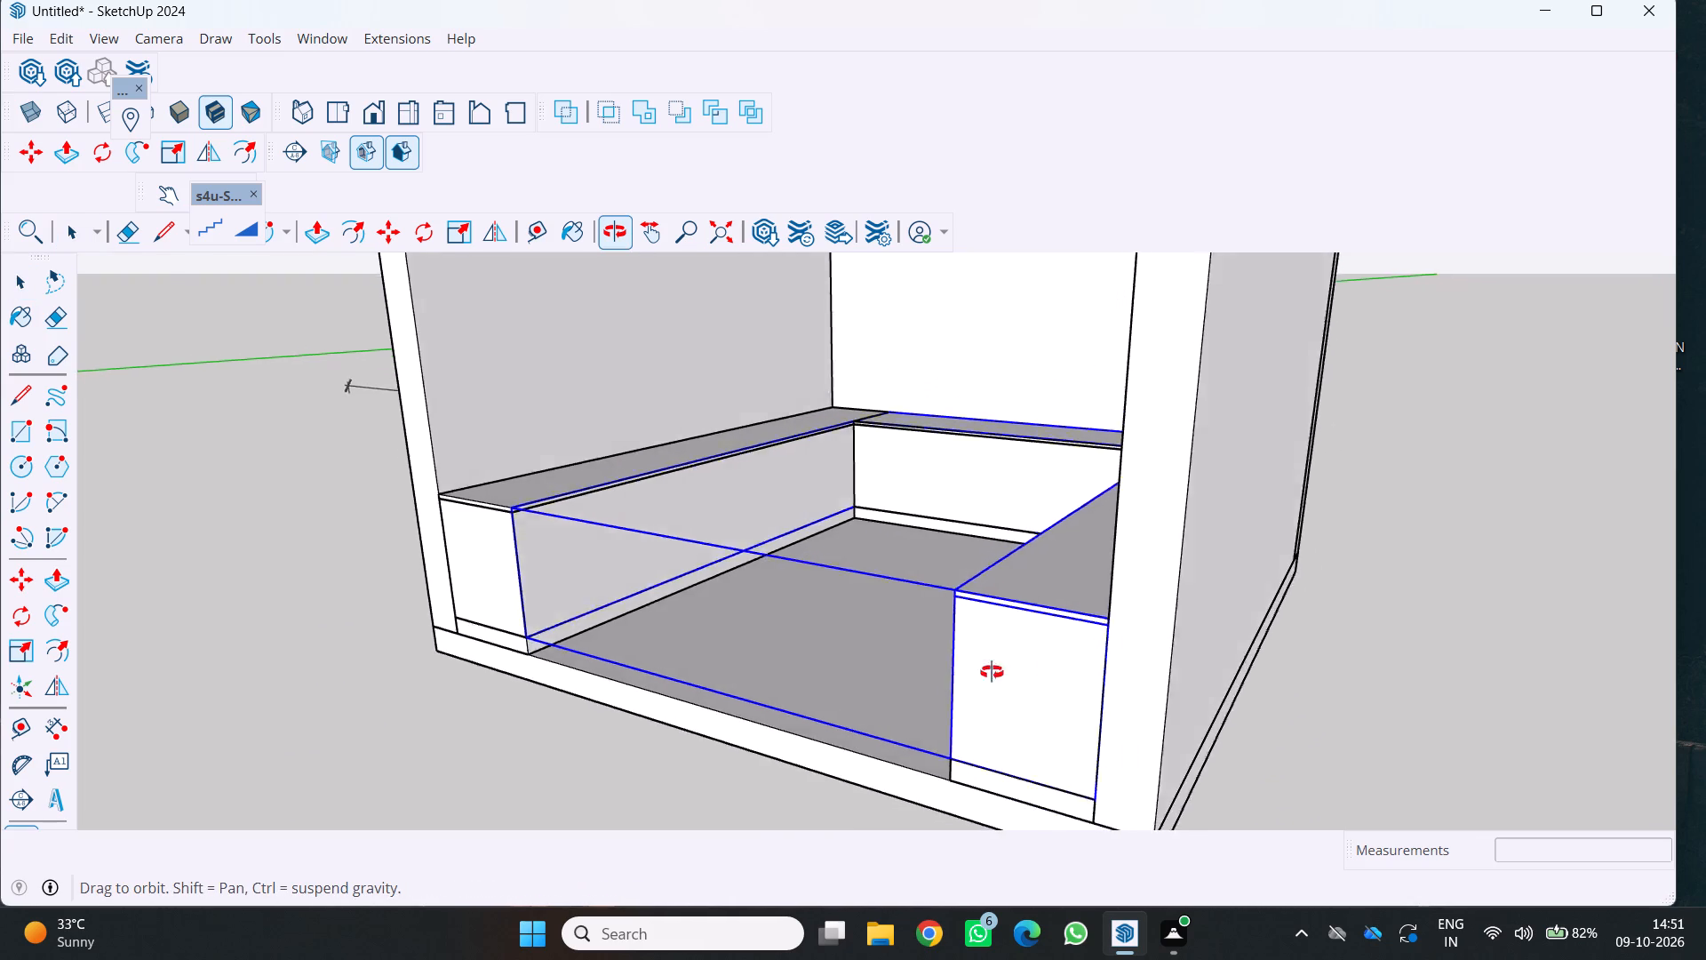
middle_drag(992, 672, 1259, 618)
scroll(1264, 613, up, 3)
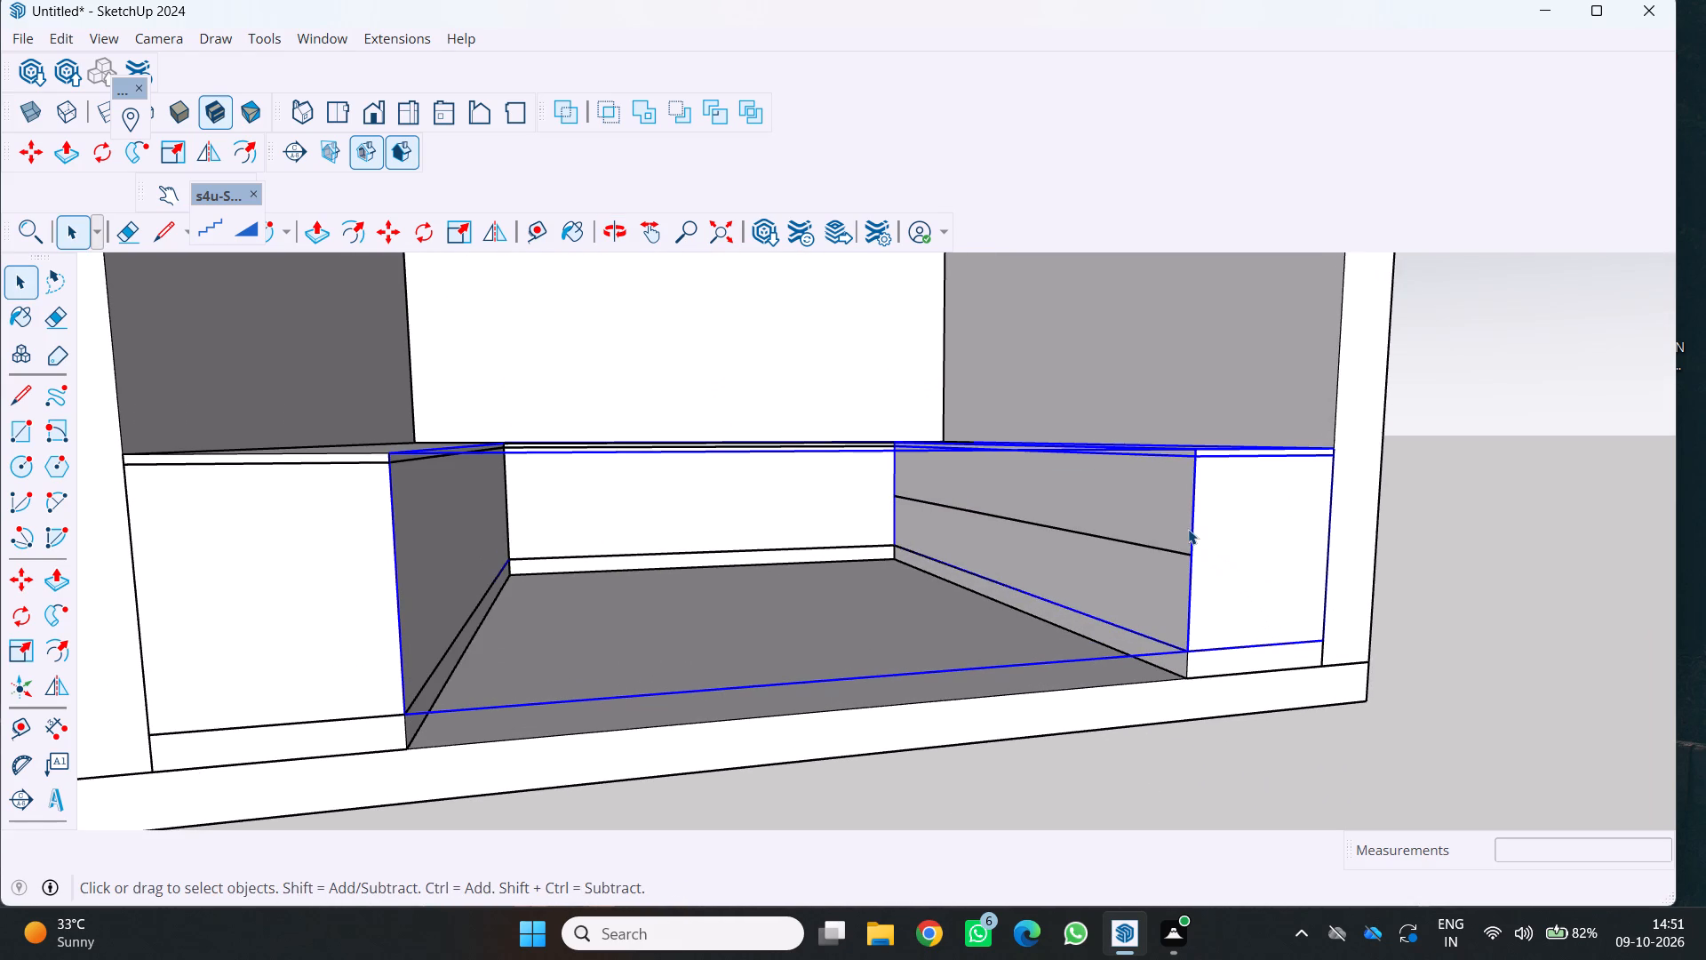
click(1193, 541)
double_click(1193, 541)
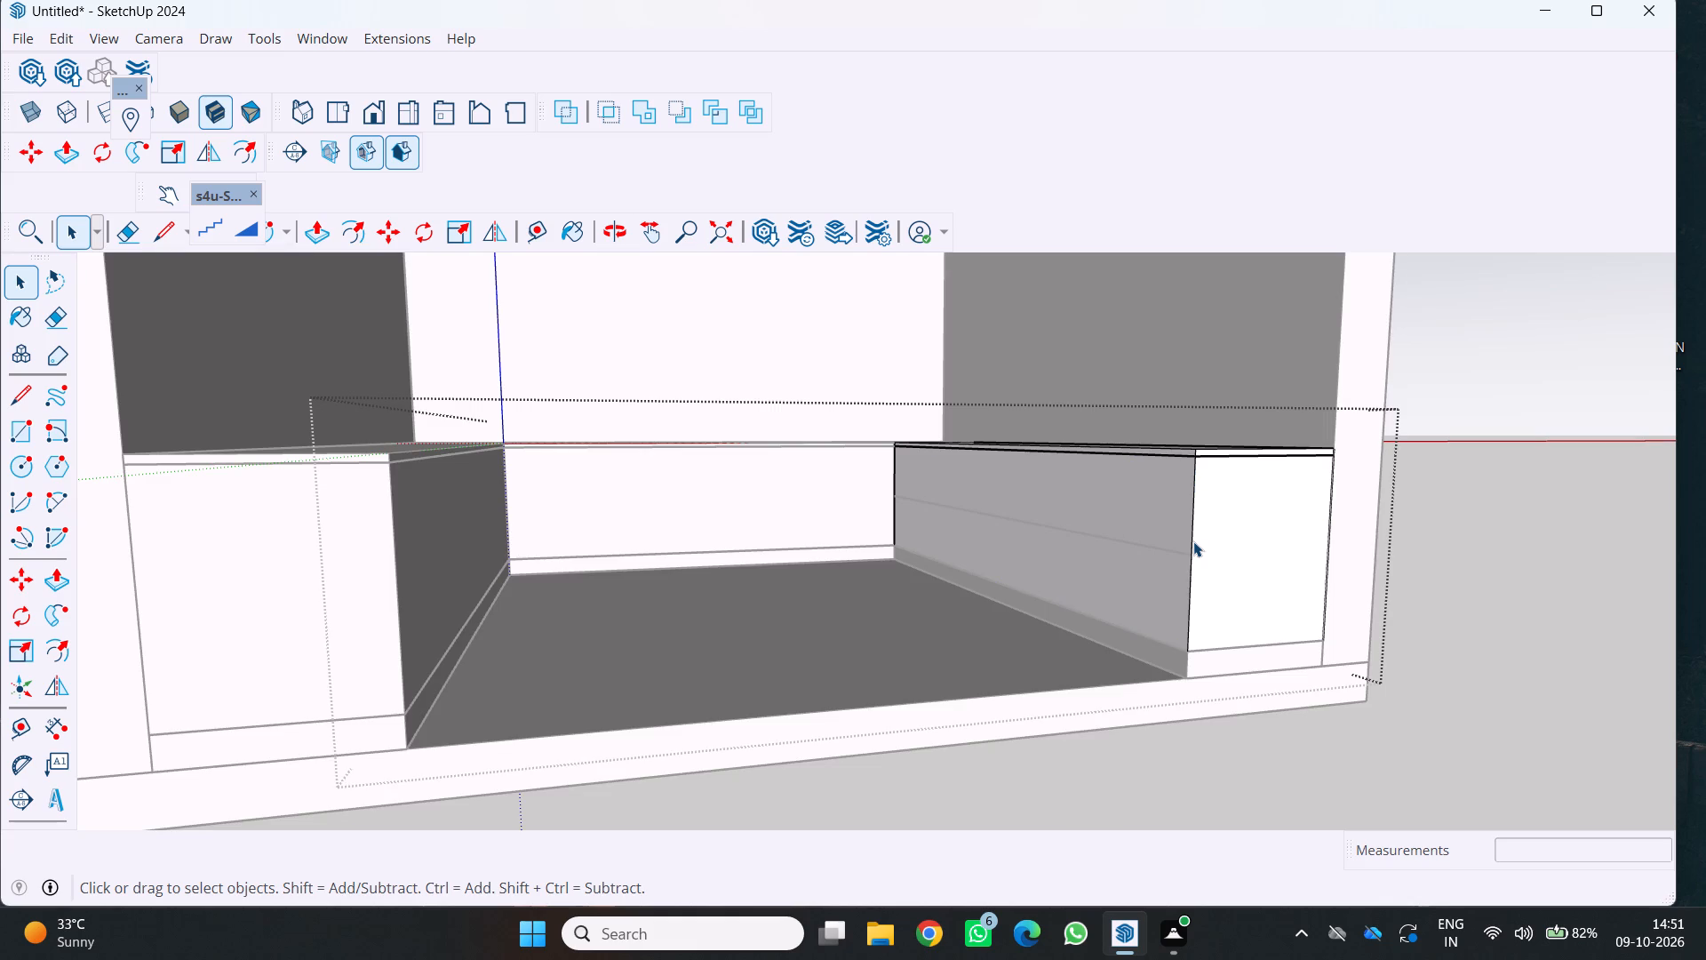
scroll(1204, 535, up, 1)
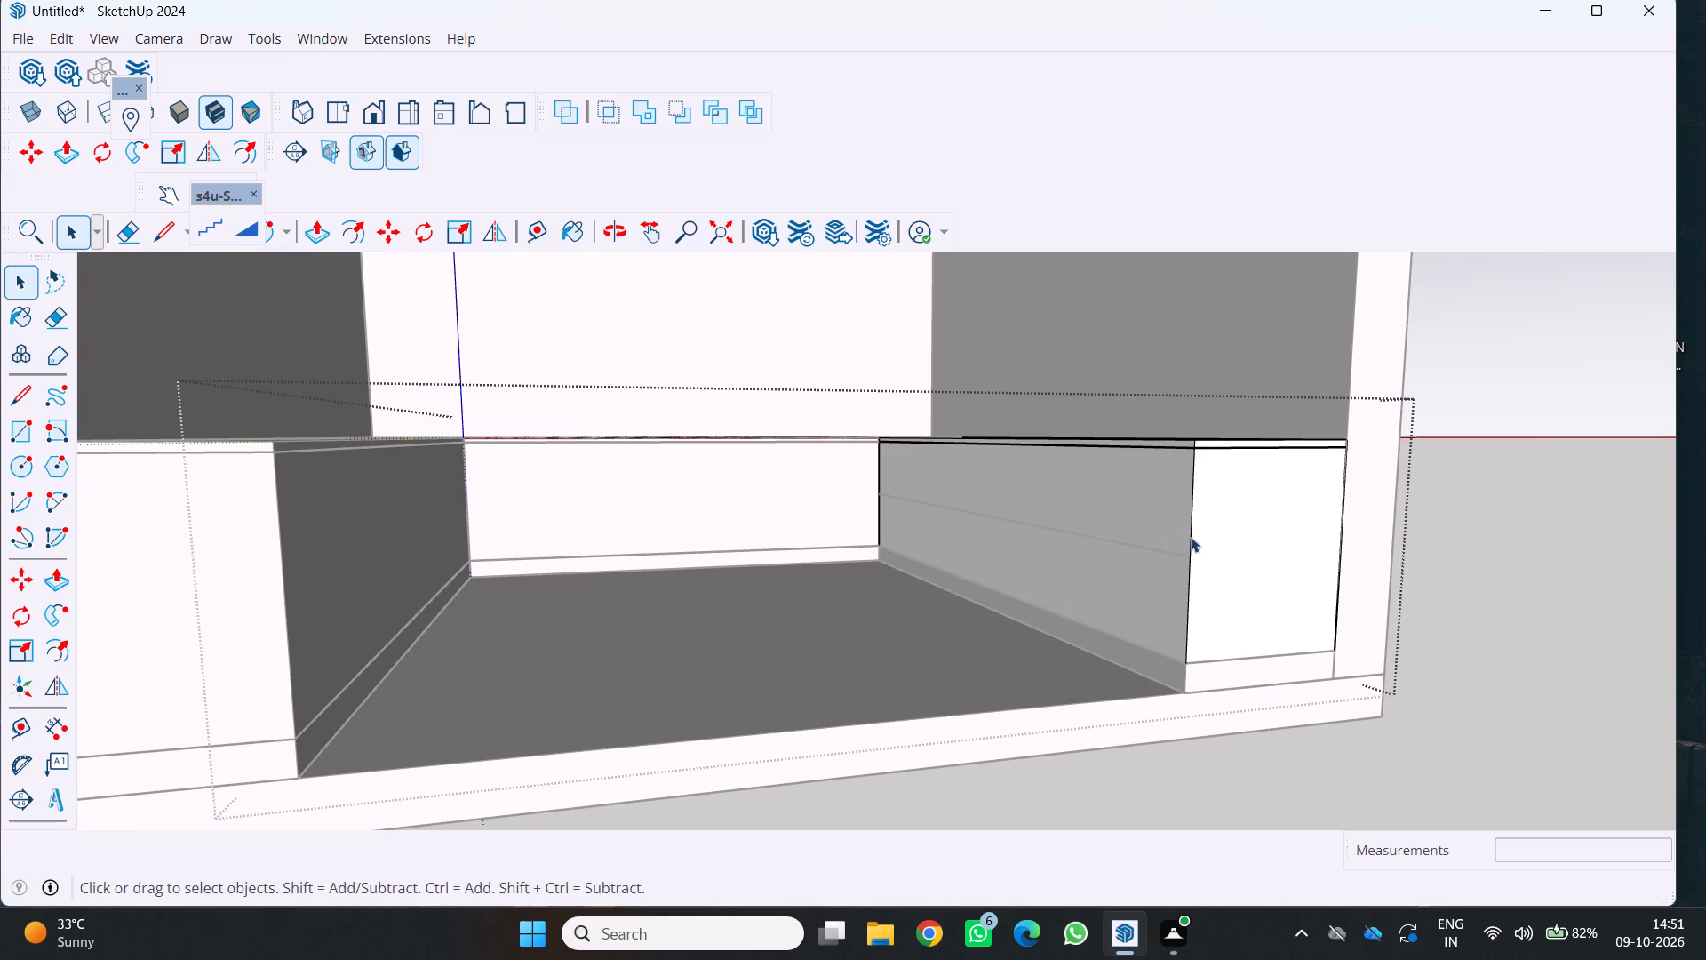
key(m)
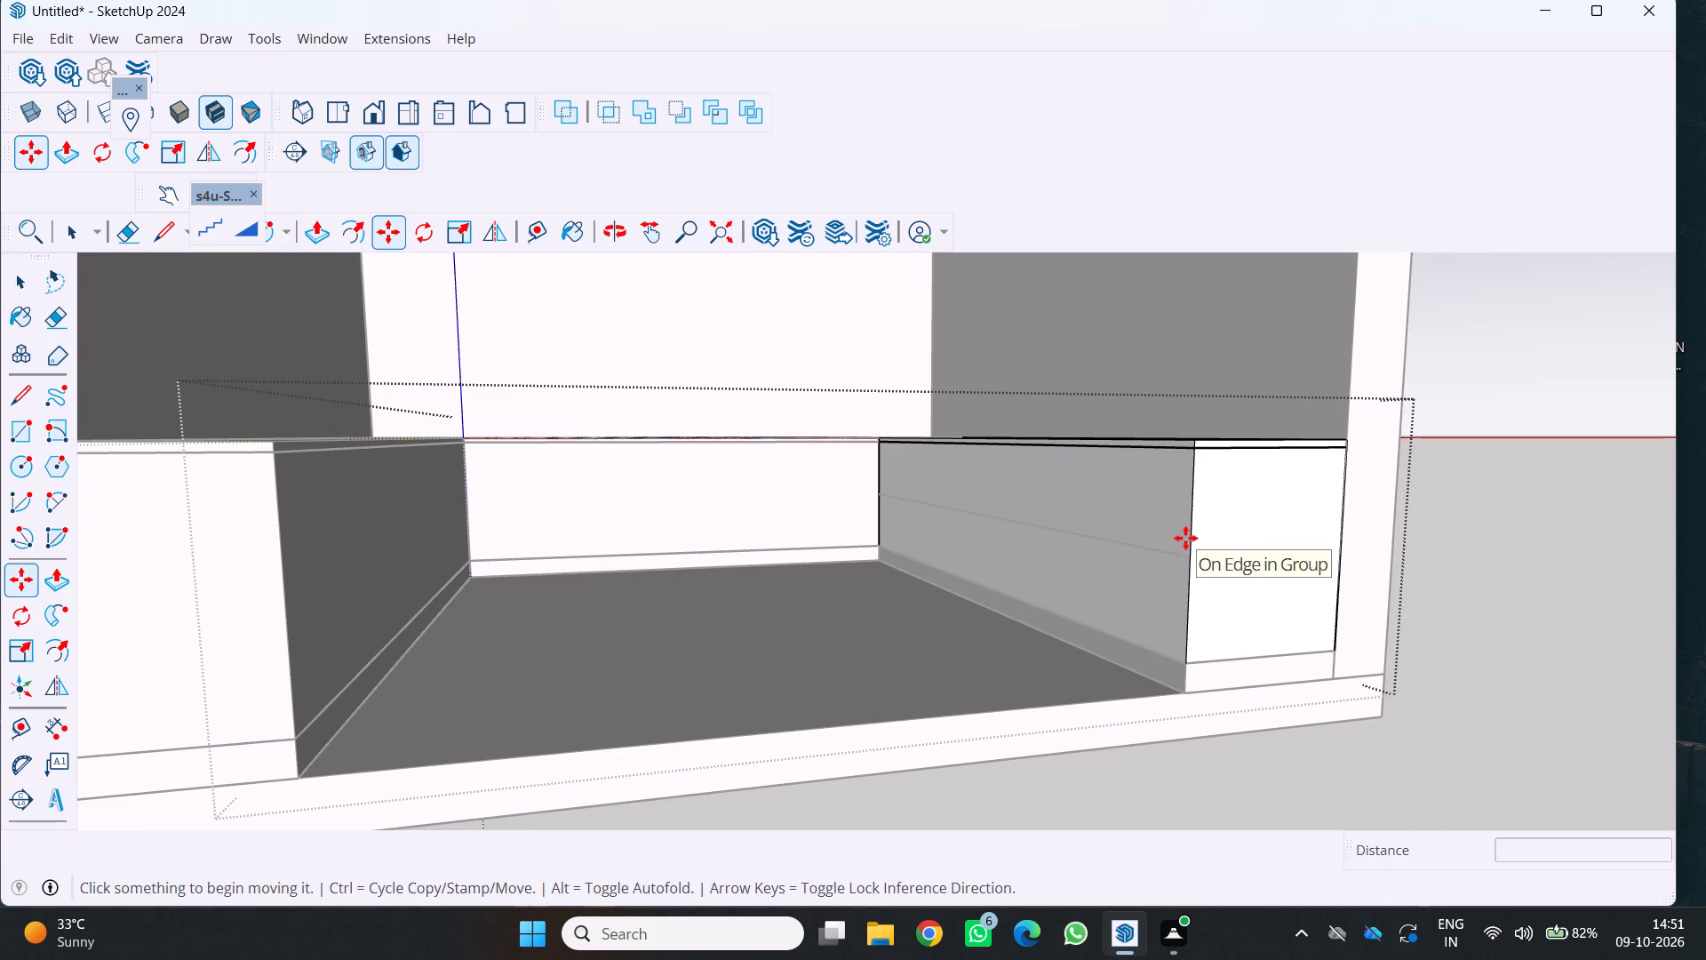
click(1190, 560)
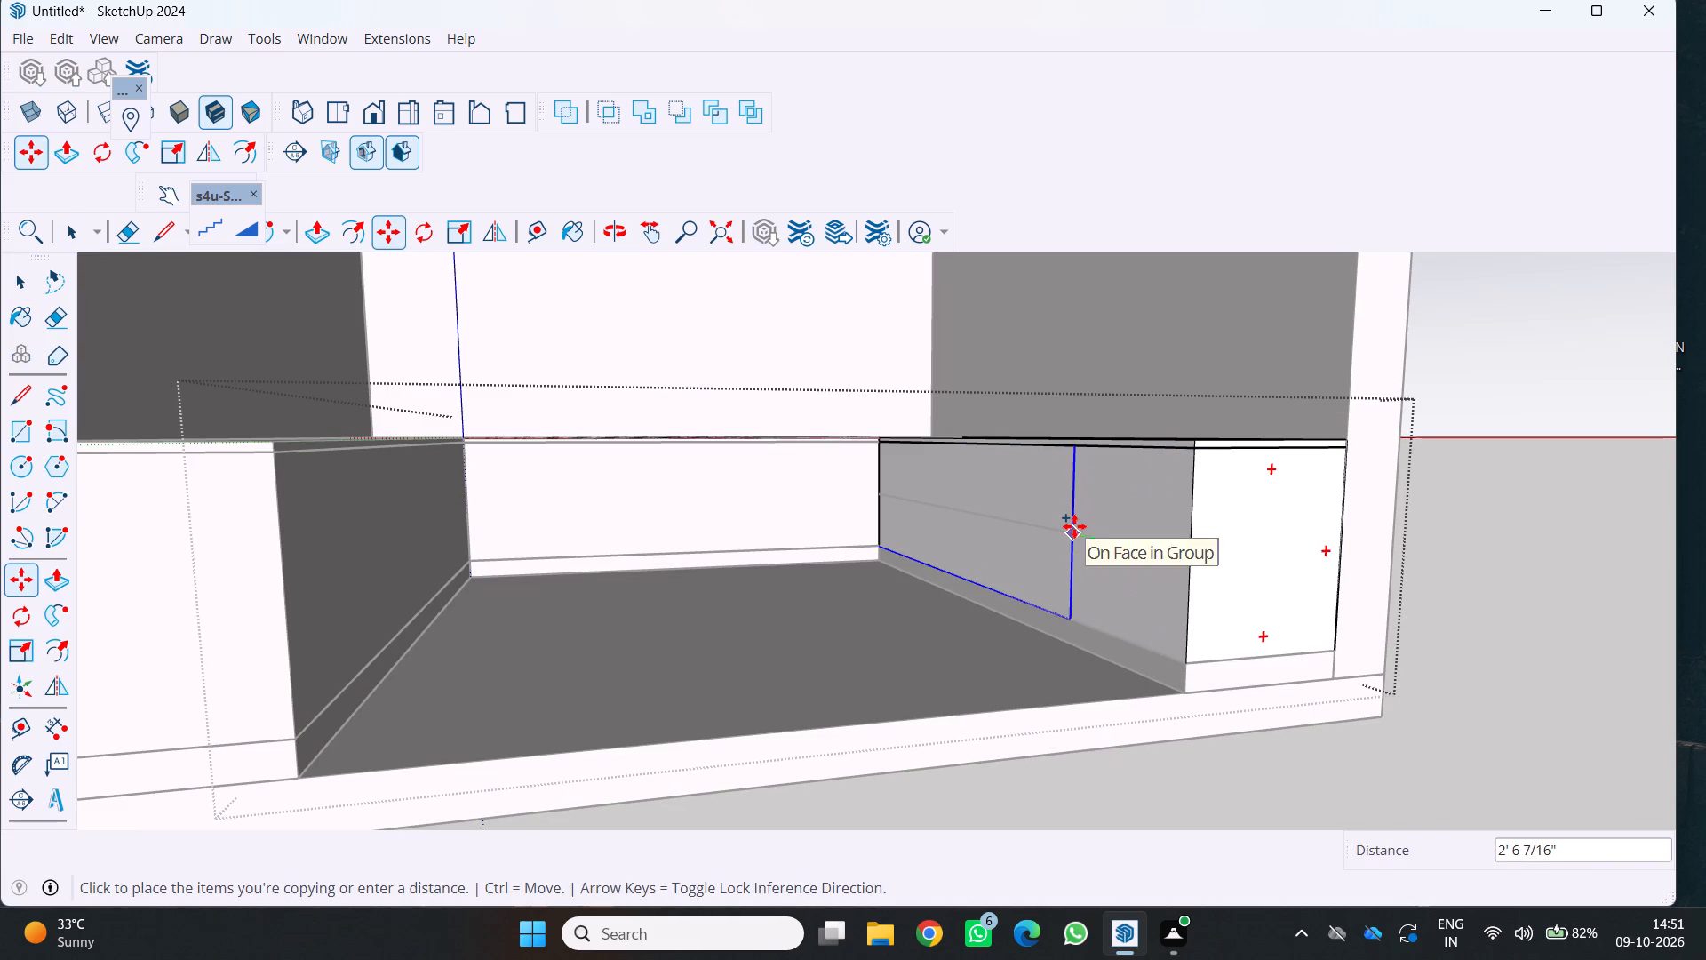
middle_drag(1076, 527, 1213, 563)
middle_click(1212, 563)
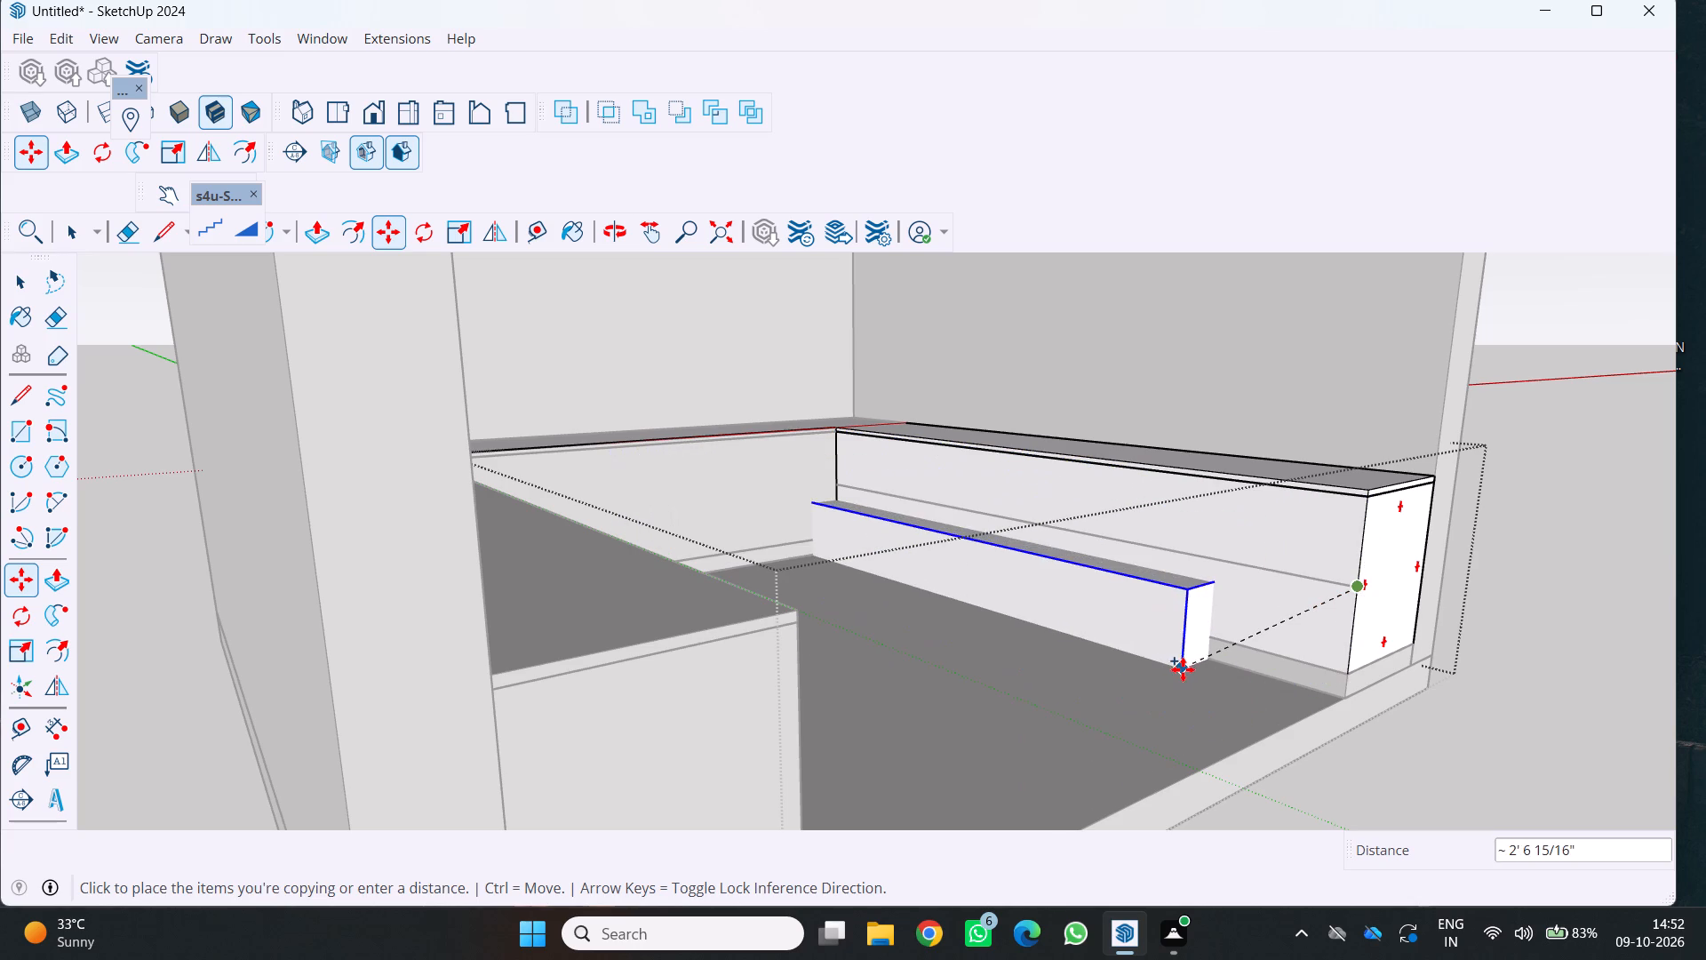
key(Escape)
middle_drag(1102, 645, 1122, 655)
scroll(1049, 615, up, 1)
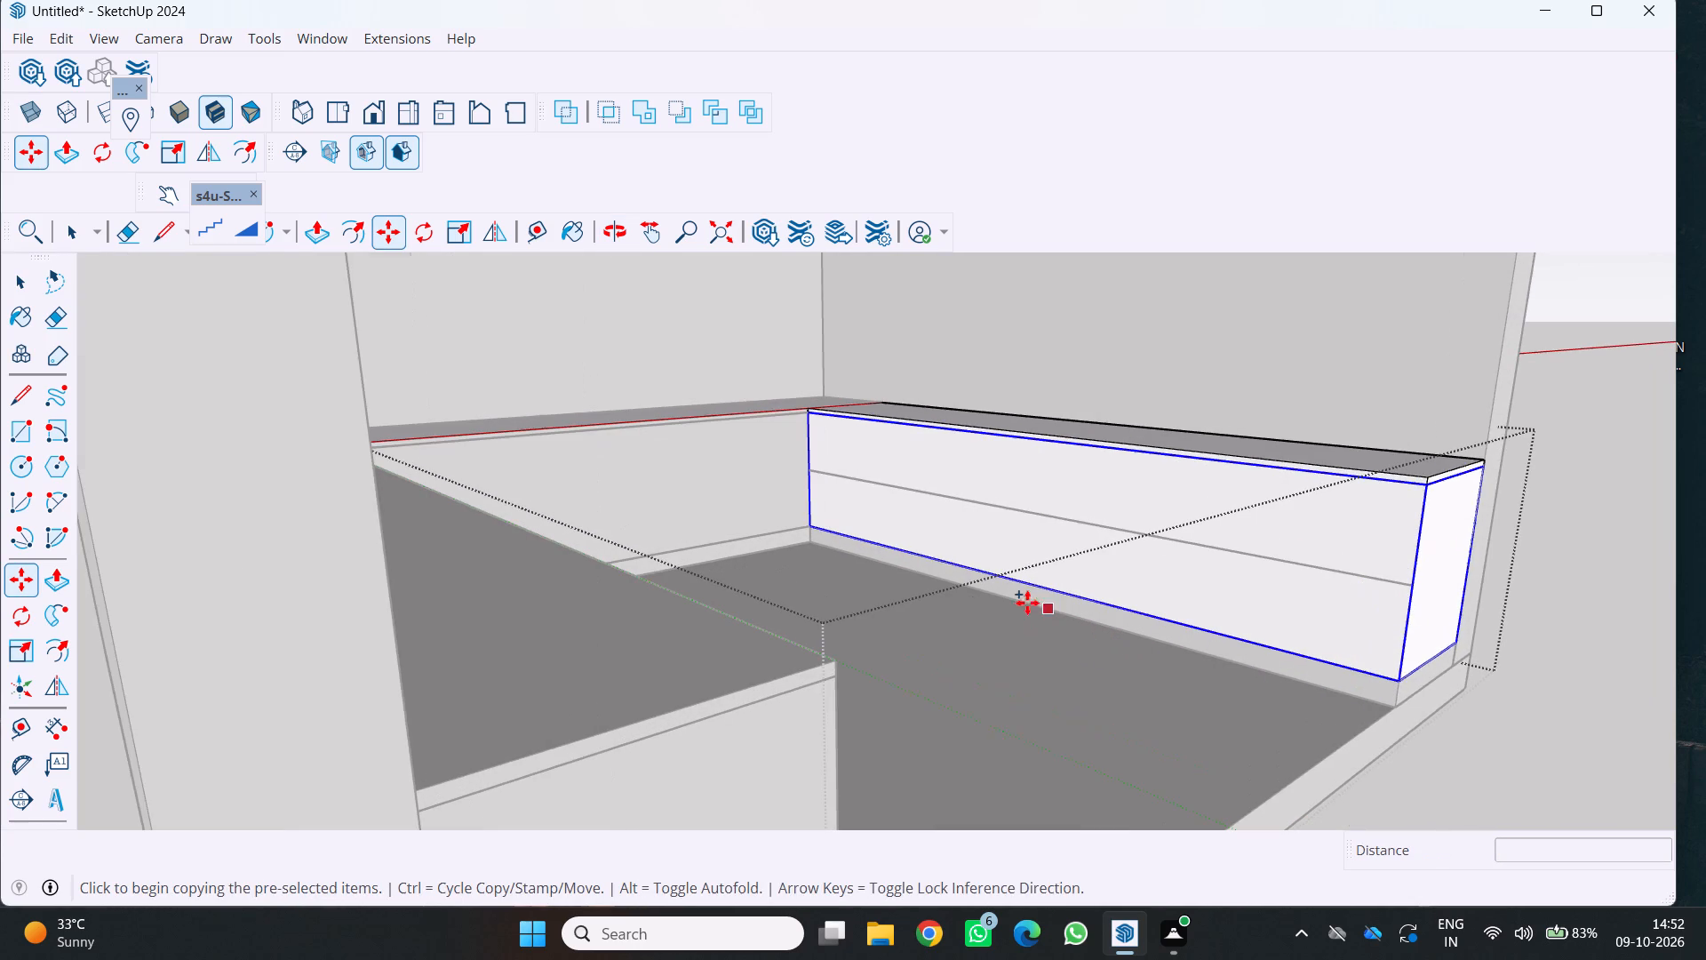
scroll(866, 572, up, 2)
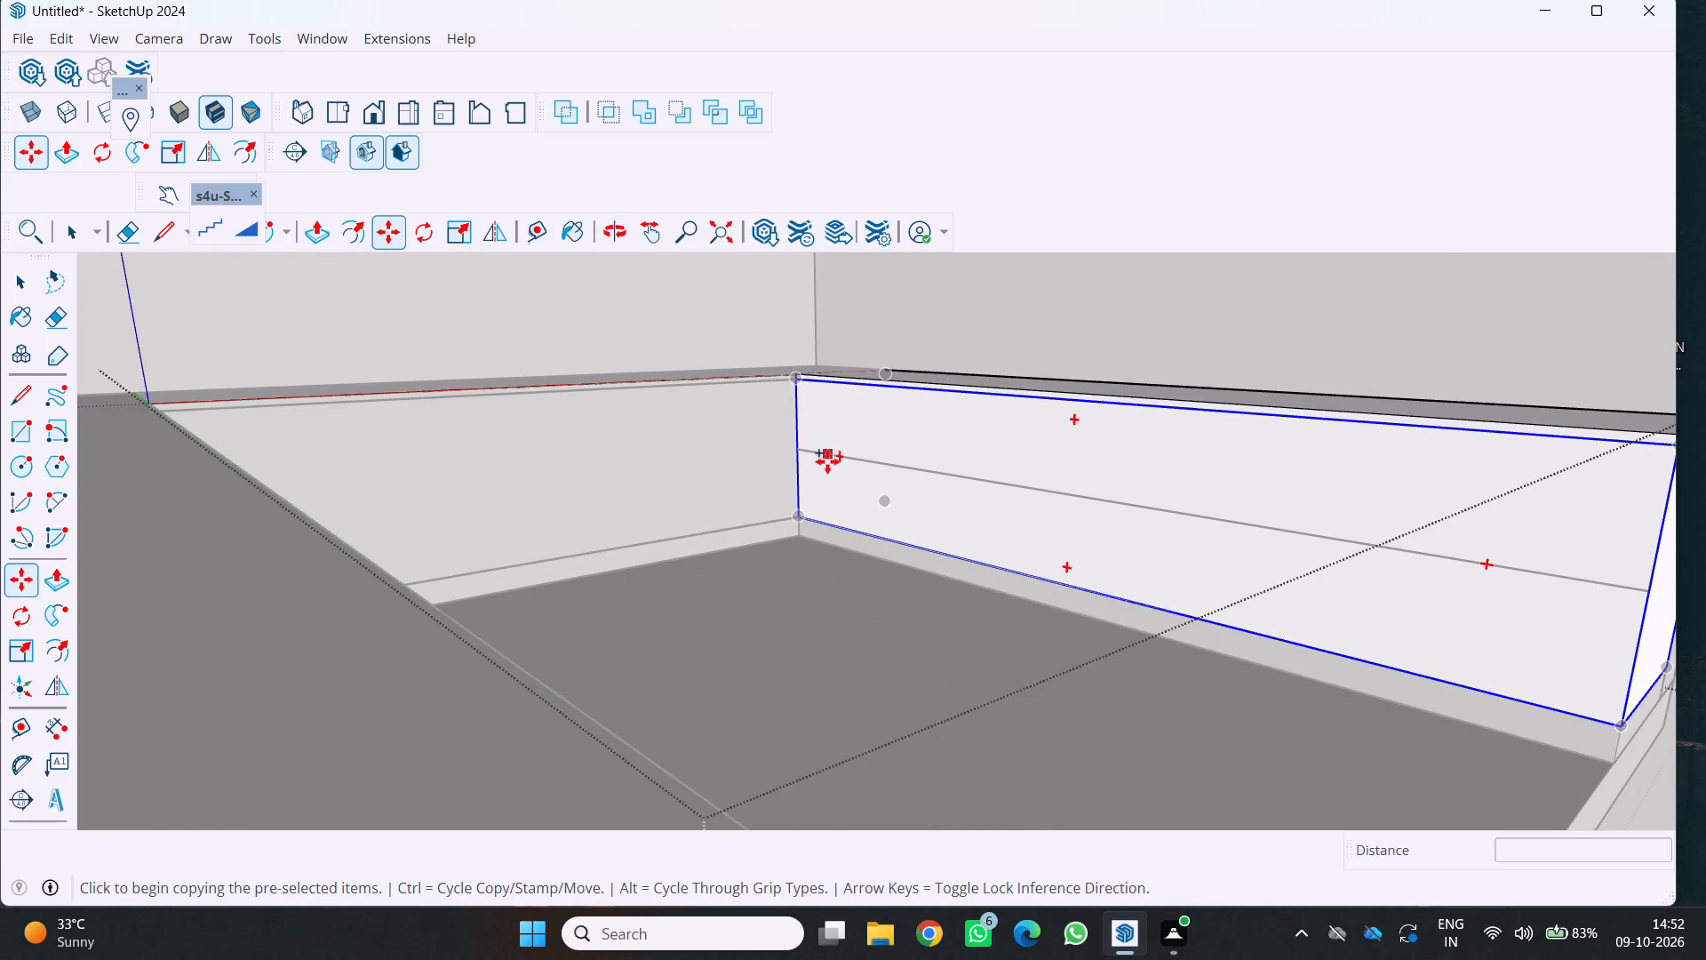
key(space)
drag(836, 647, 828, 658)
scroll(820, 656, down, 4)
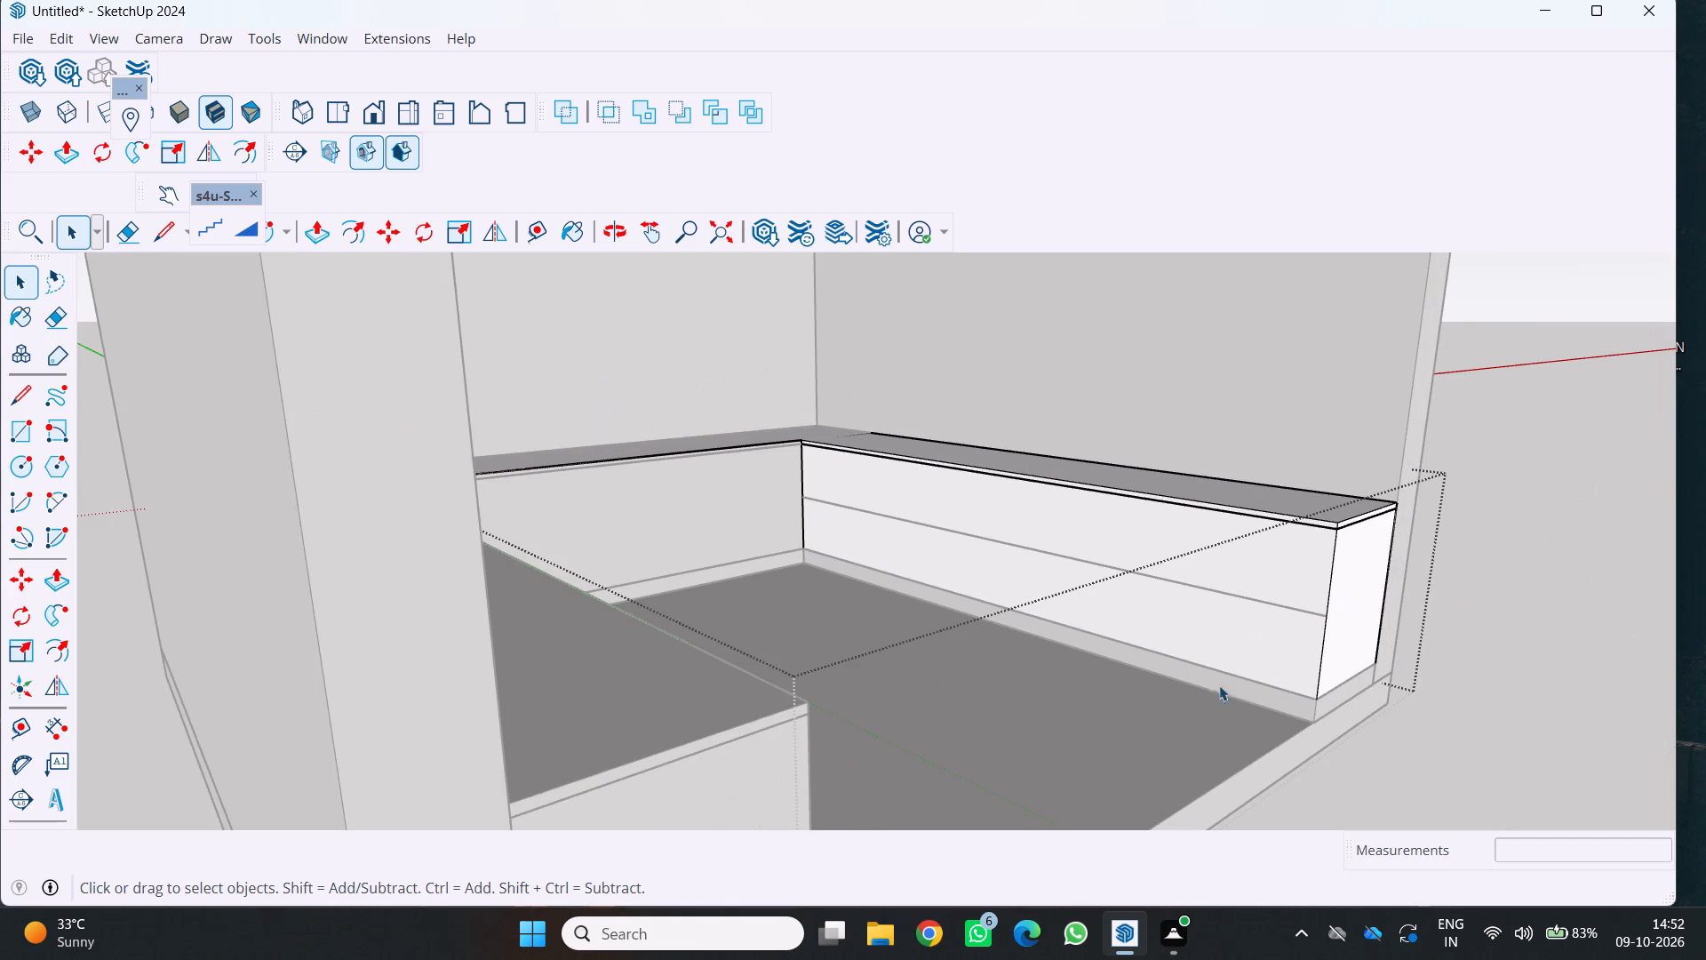
Copy the outer vertical edge of the third wall's cabinet front 2'2" along the front towards the inner corner.
scroll(1202, 649, up, 1)
middle_drag(1146, 652, 1051, 617)
scroll(1333, 620, up, 2)
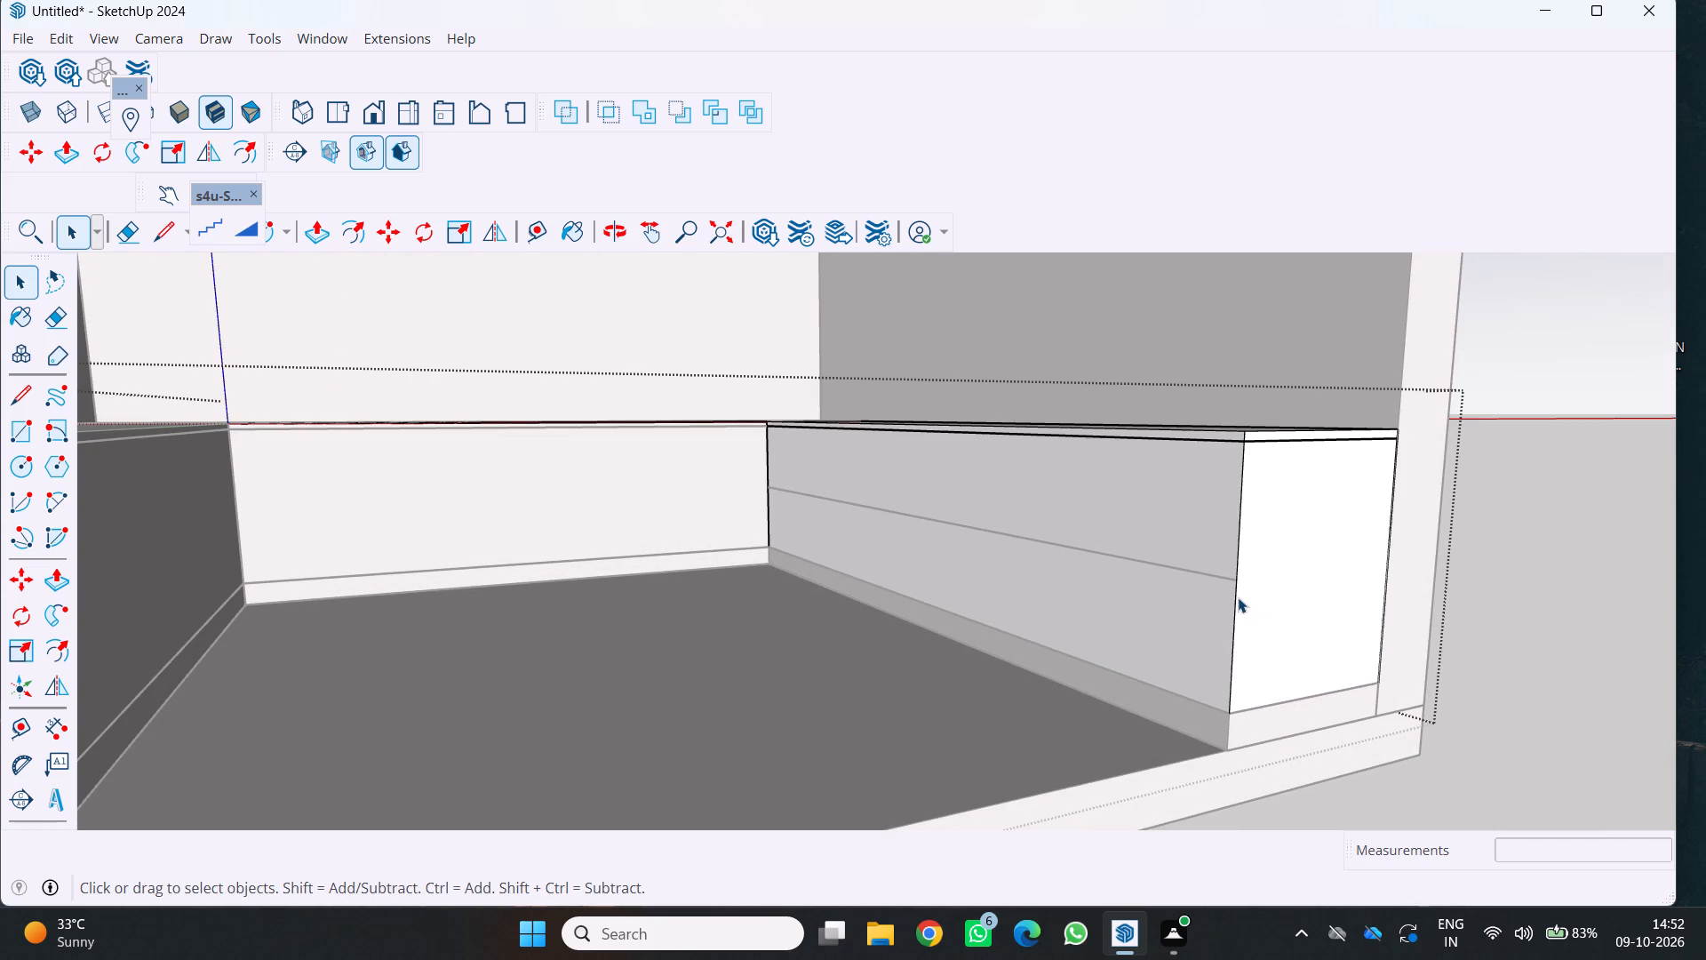
click(1232, 594)
click(1232, 594)
click(1232, 594)
double_click(1232, 594)
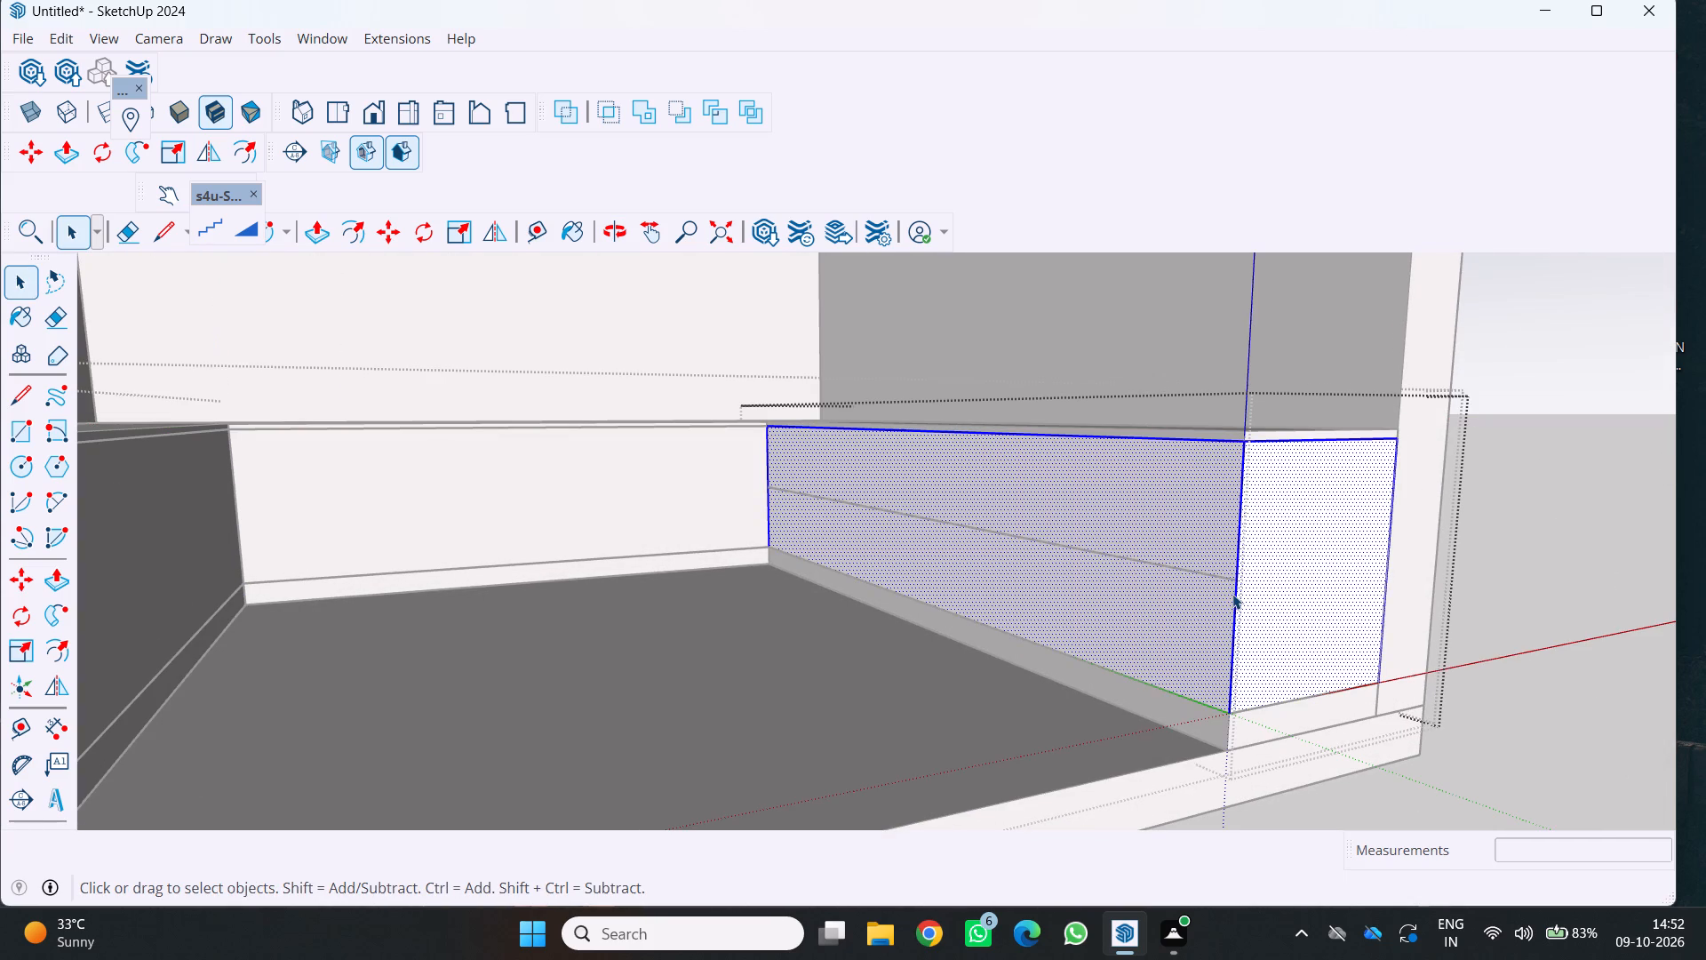
click(1232, 594)
key(m)
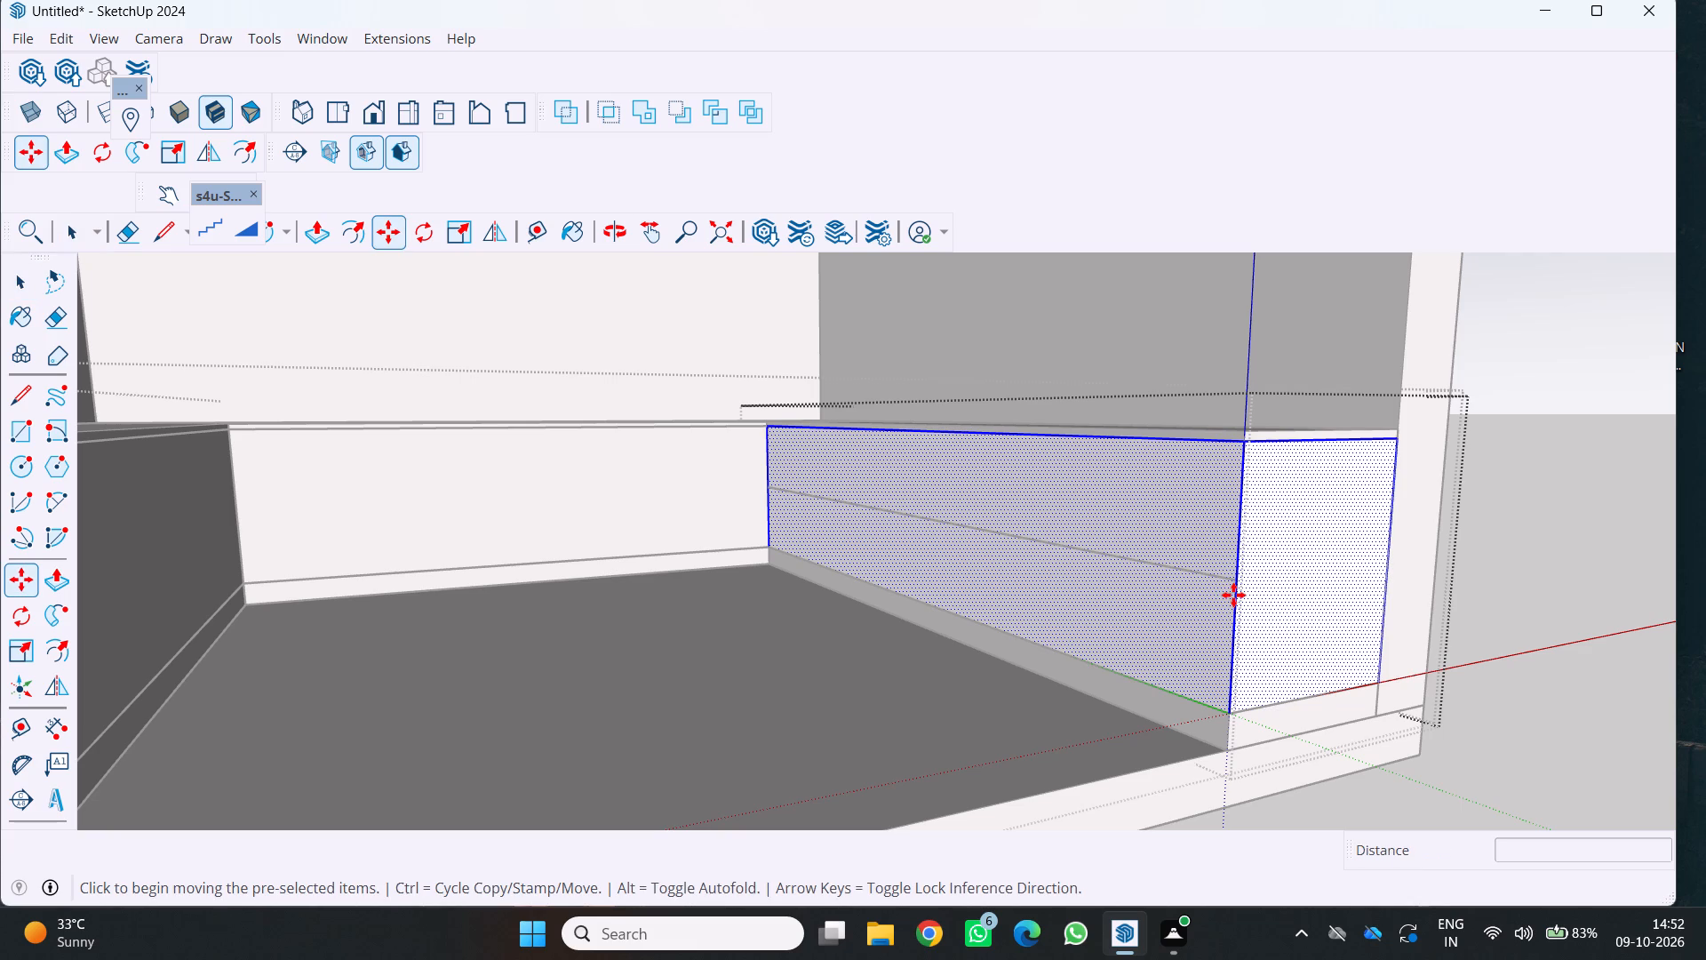
click(1234, 598)
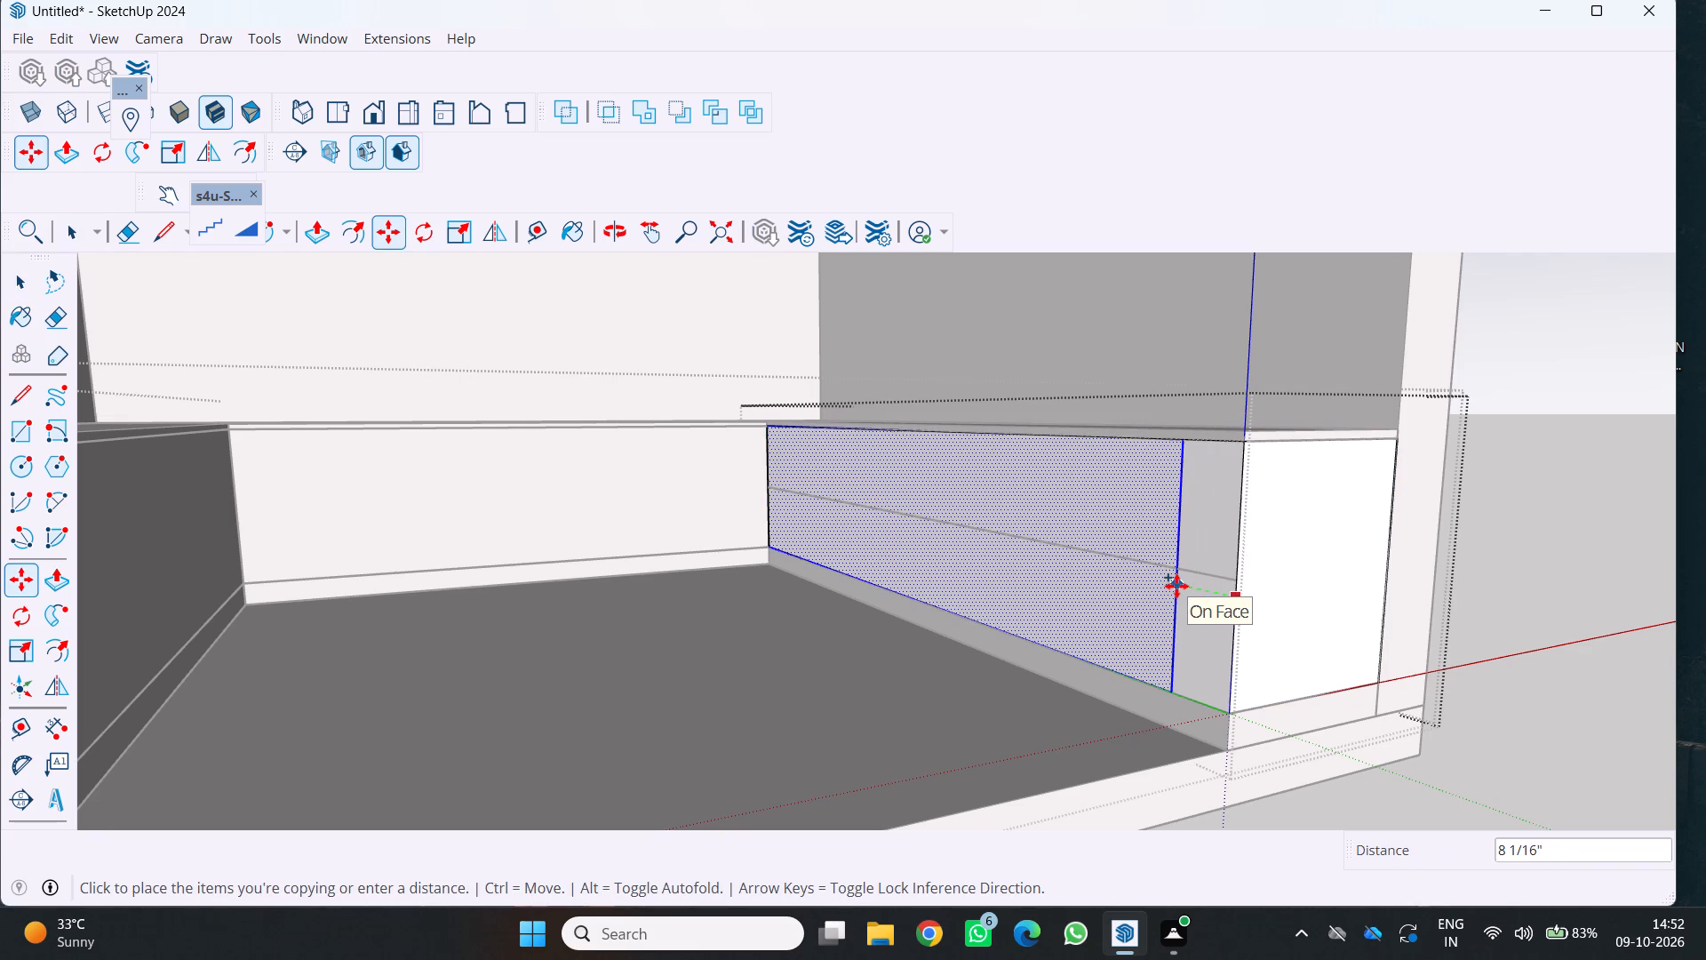
text(2')
key(2)
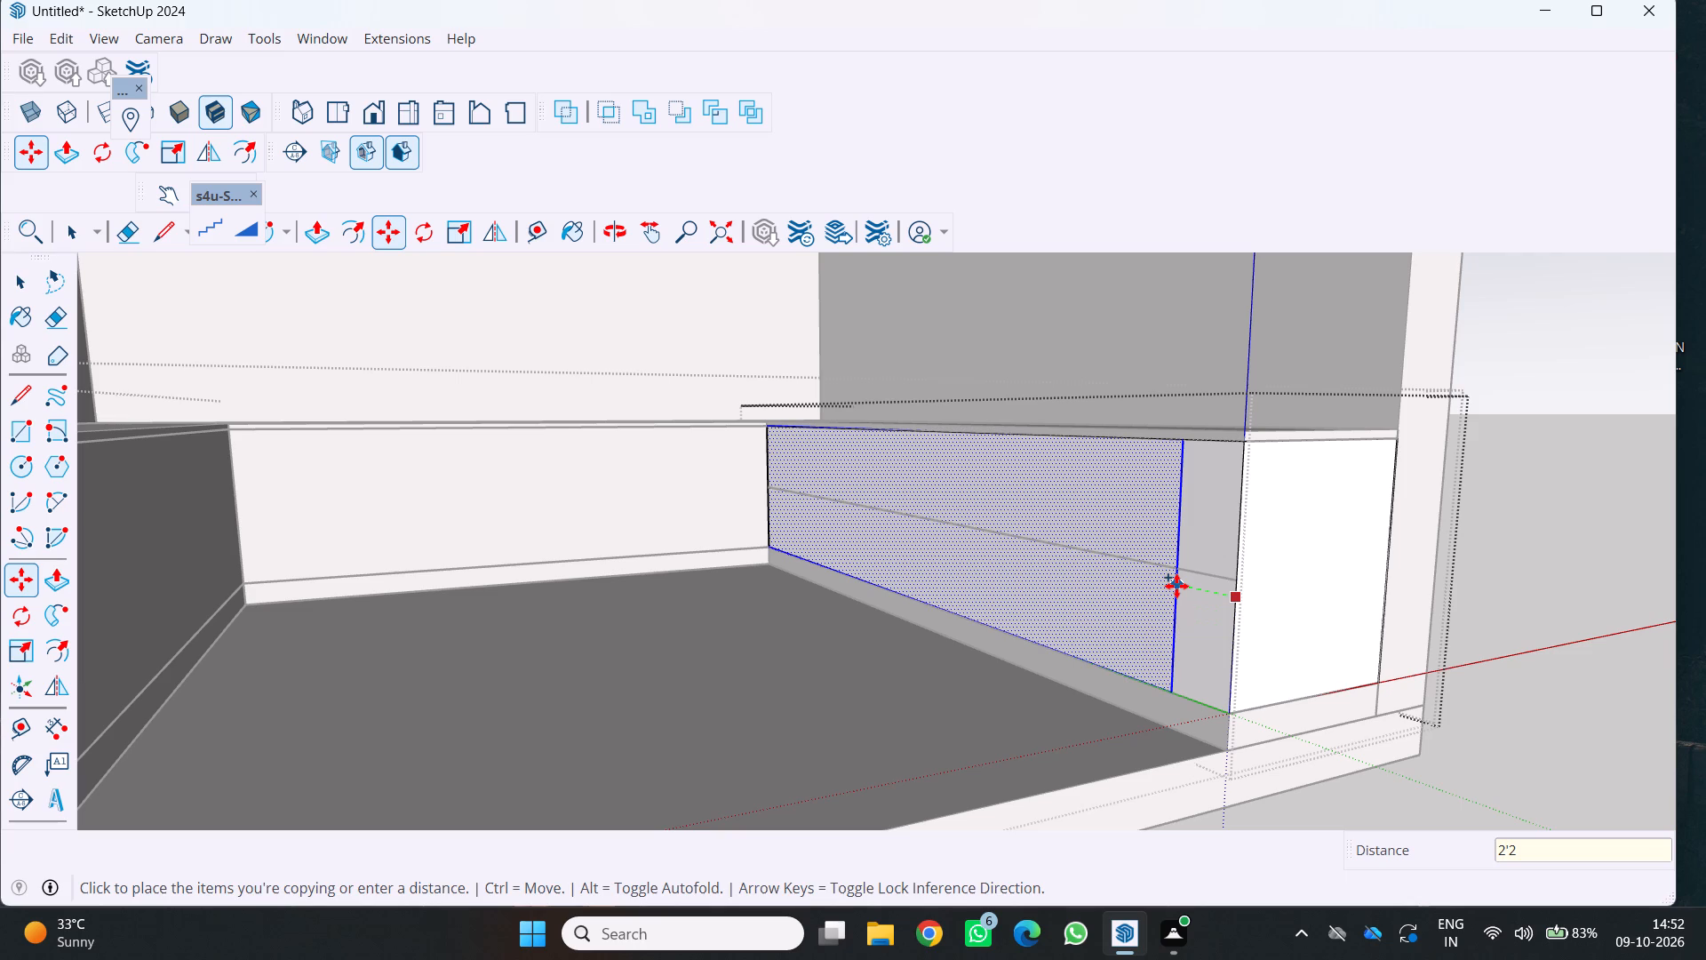
key(Return)
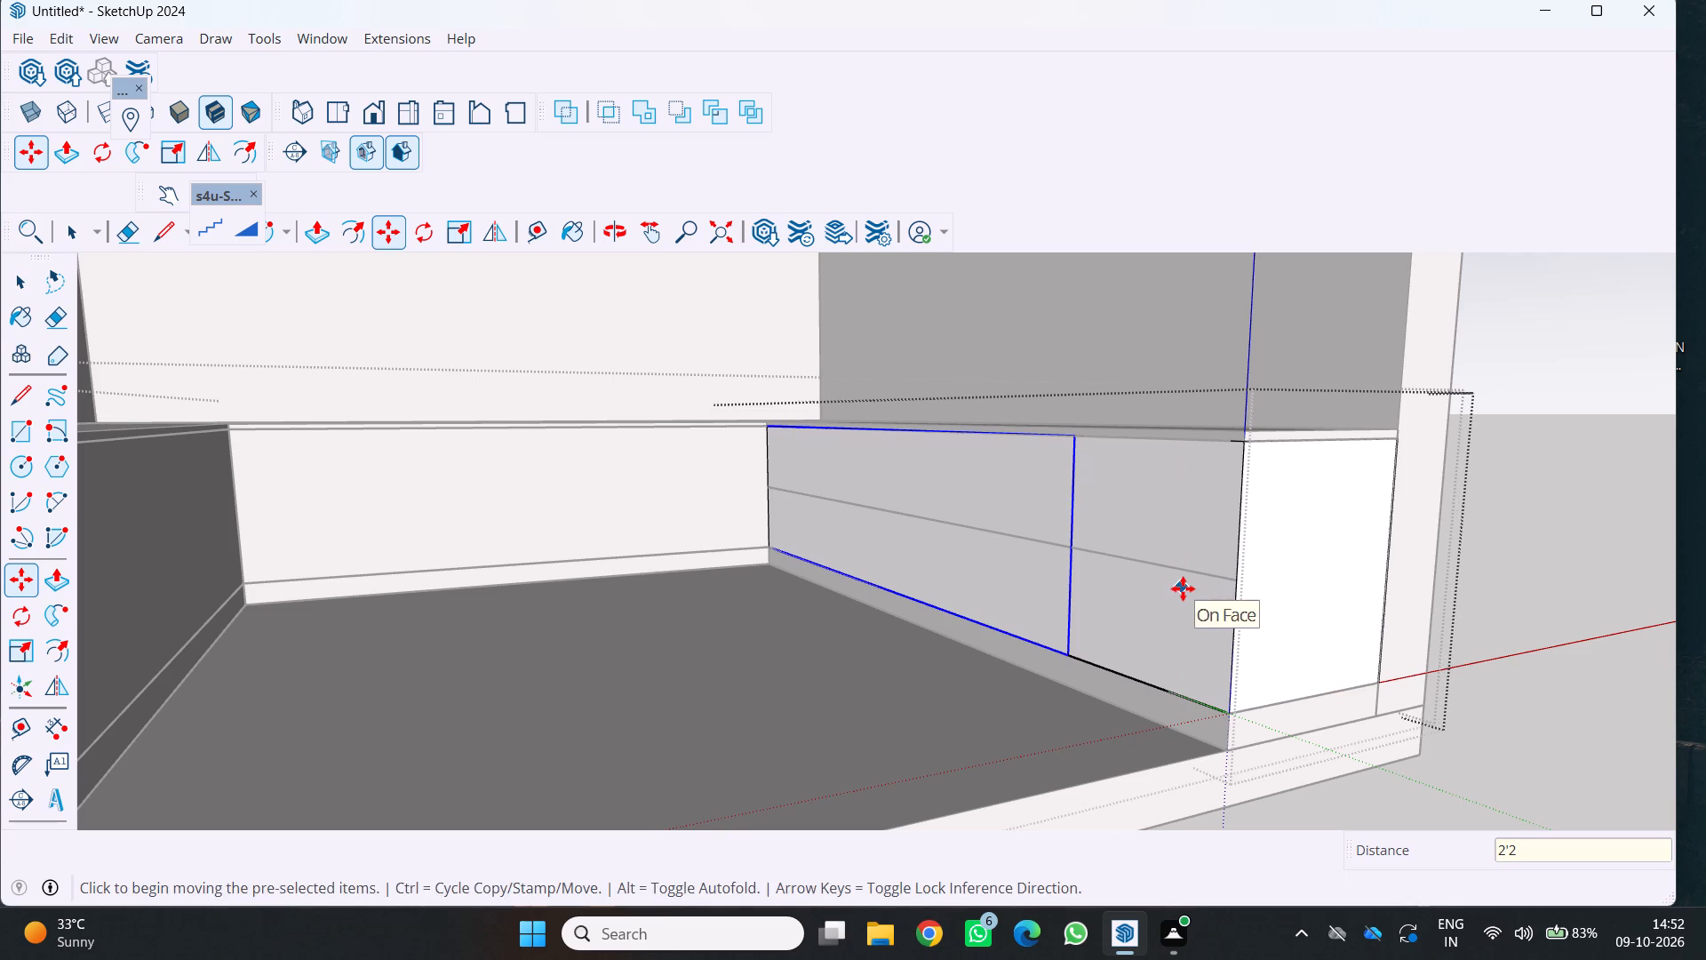
key(space)
Leave the cabinet and countertop groups and examine the first vertical division on the third wall's cabinet front.
scroll(1008, 646, down, 1)
middle_drag(886, 839, 880, 944)
scroll(820, 618, down, 2)
middle_click(817, 616)
middle_drag(818, 636, 841, 737)
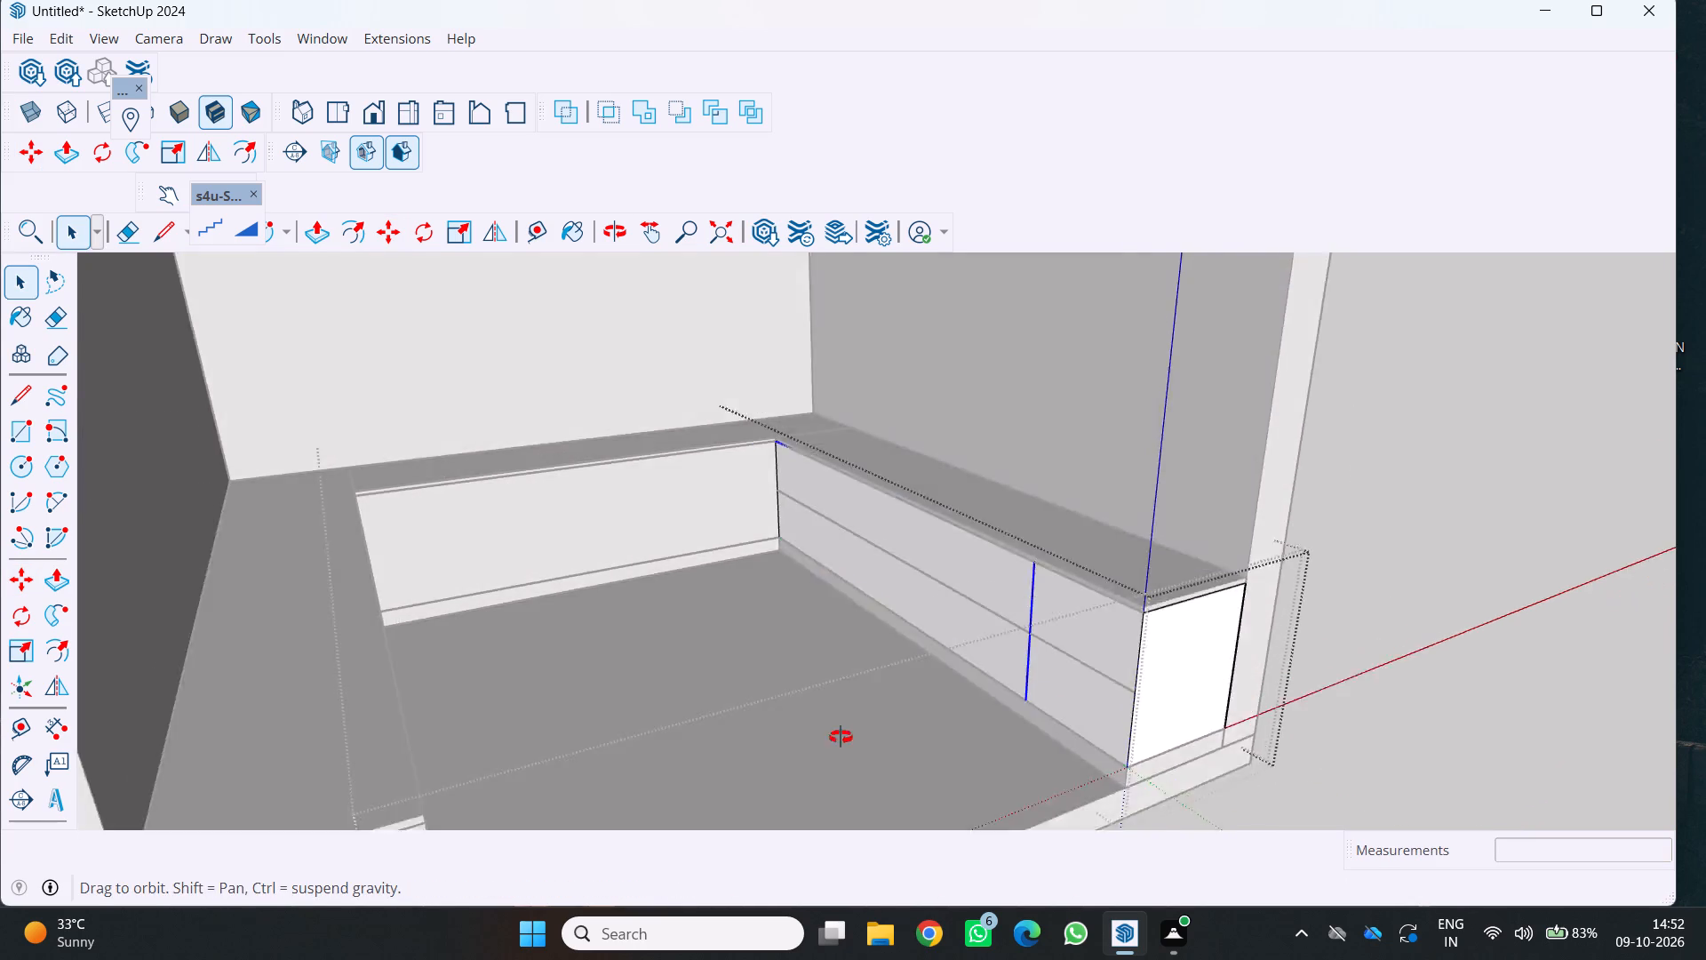
middle_drag(841, 737, 849, 800)
key(space)
drag(825, 775, 816, 772)
middle_drag(809, 755, 856, 697)
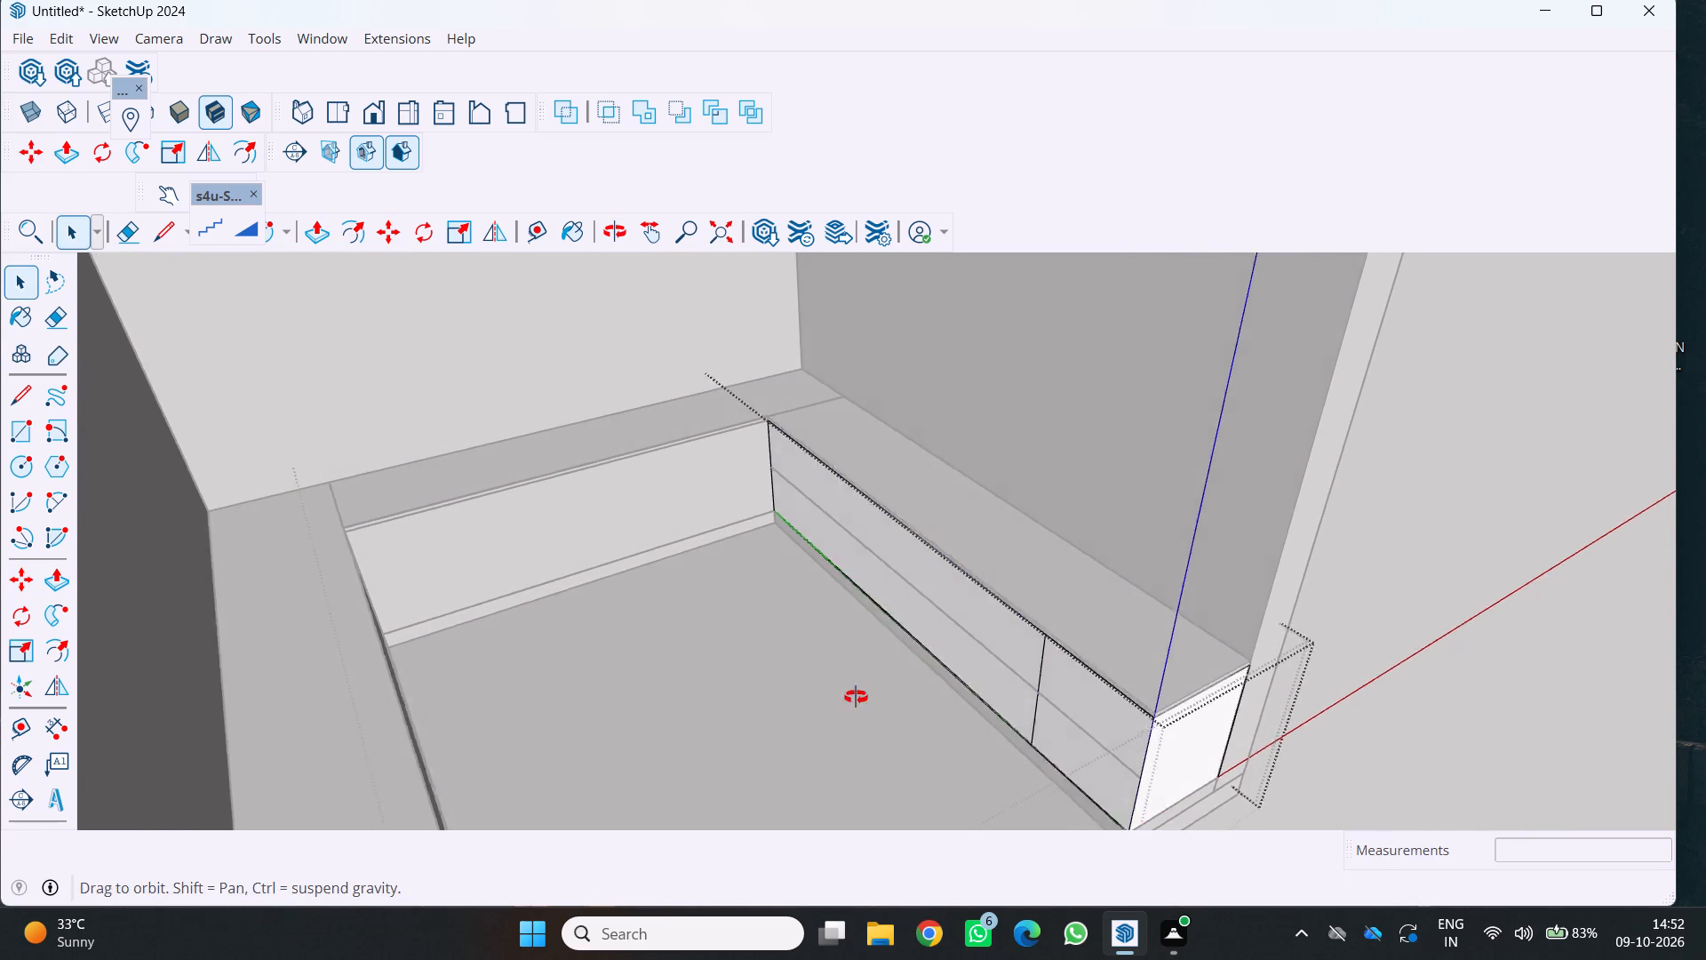
middle_drag(856, 697, 893, 620)
scroll(1009, 612, up, 2)
click(885, 716)
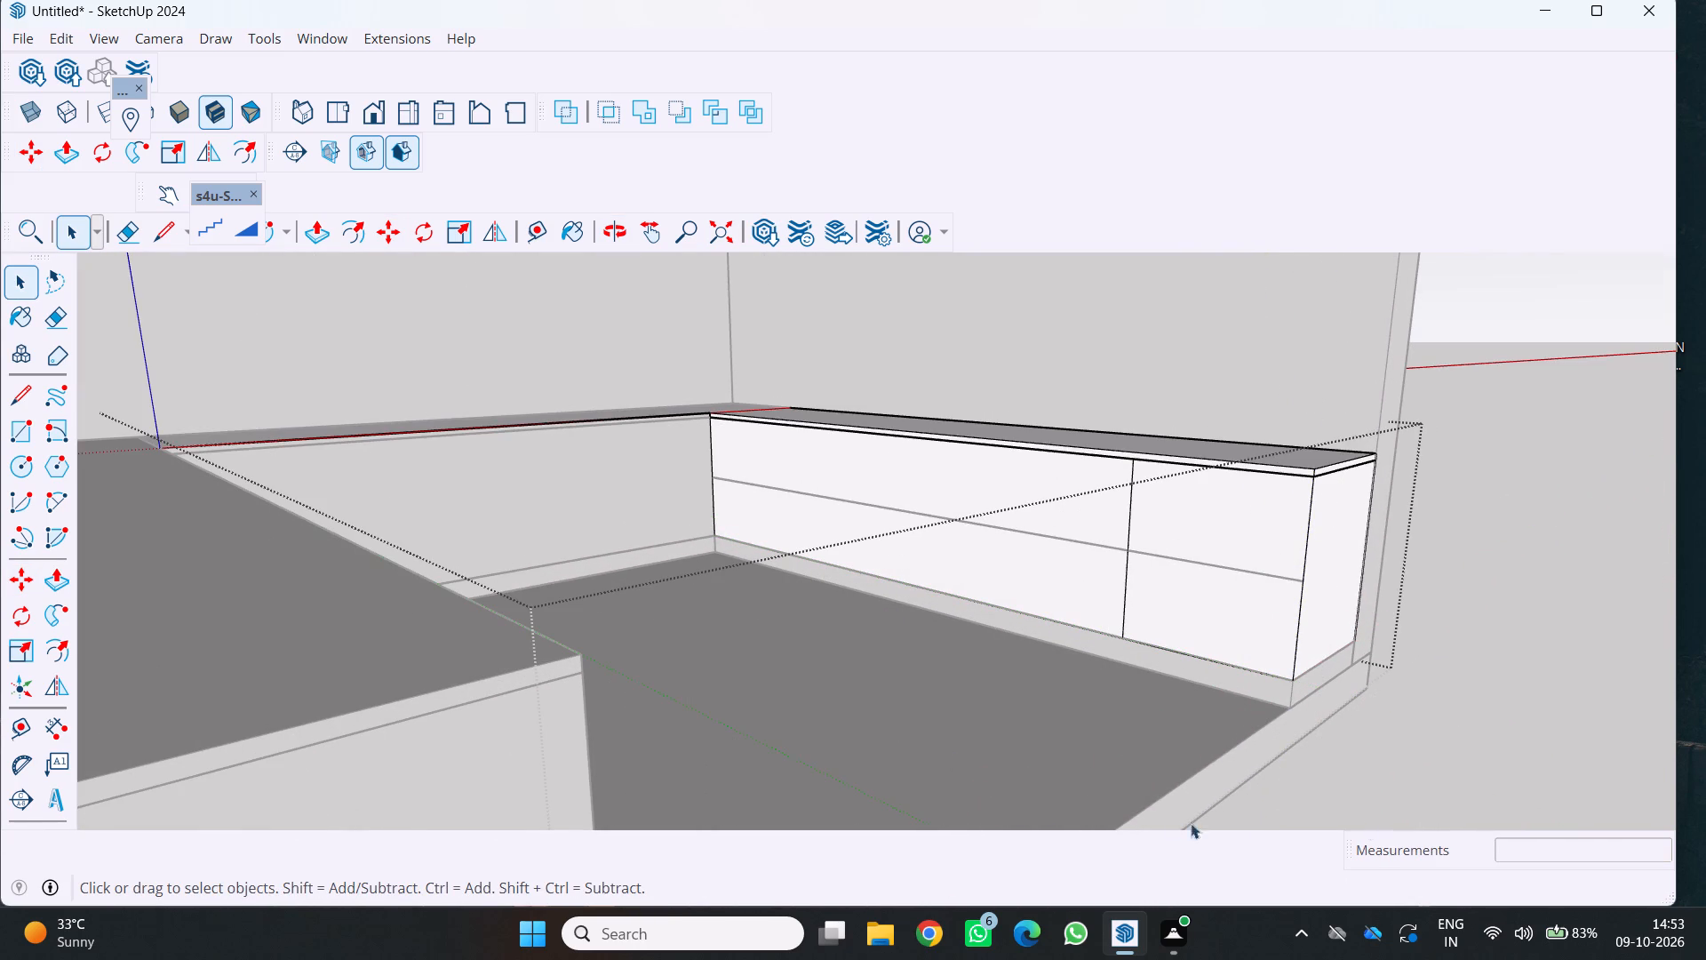
click(1469, 771)
scroll(1176, 676, down, 2)
middle_drag(1174, 676, 1027, 662)
middle_drag(1006, 656, 922, 638)
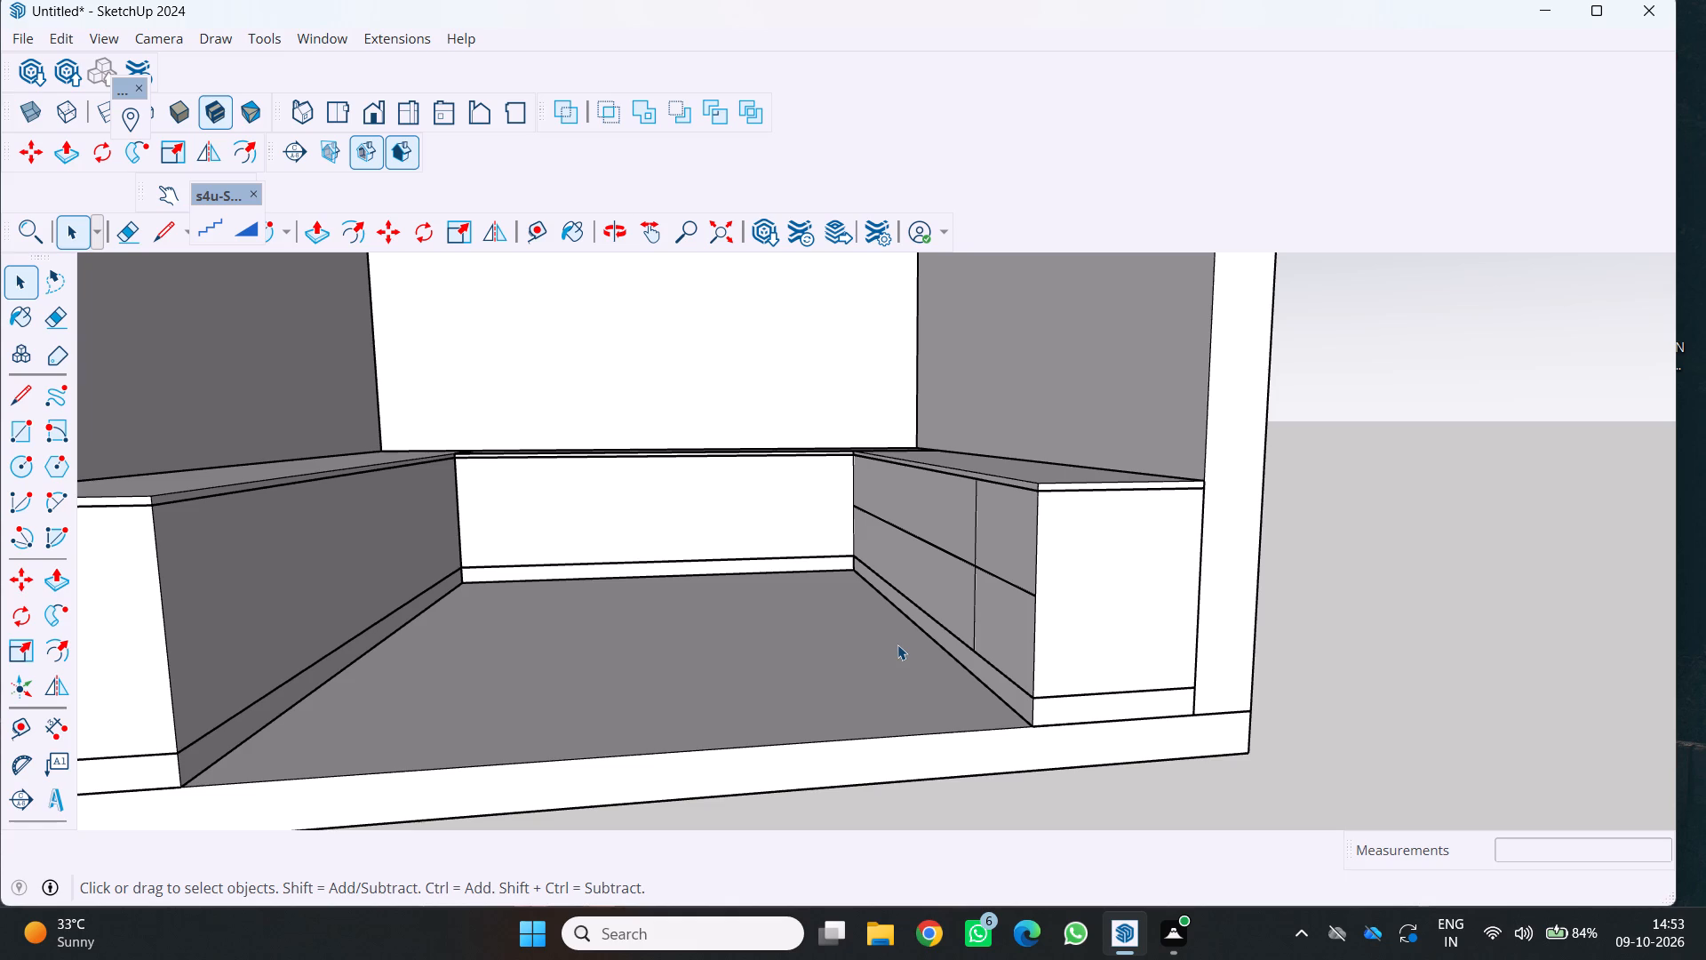
middle_drag(947, 646, 994, 663)
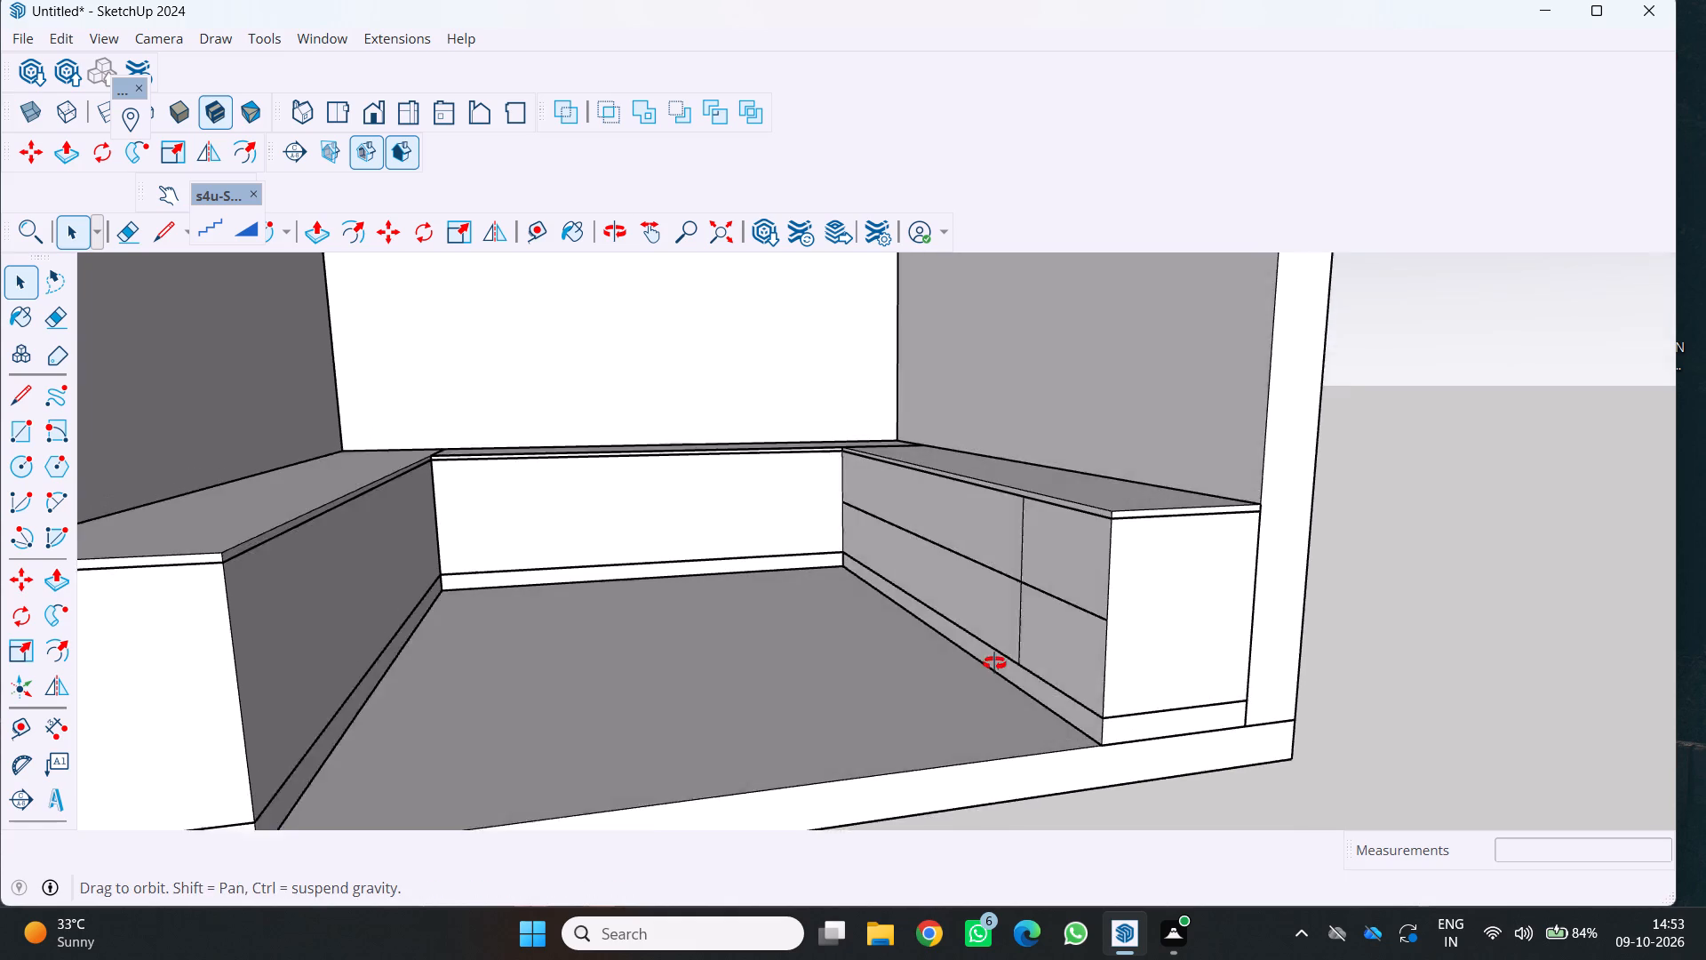
middle_drag(994, 663, 1085, 652)
middle_click(1085, 652)
scroll(1131, 619, up, 1)
key(space)
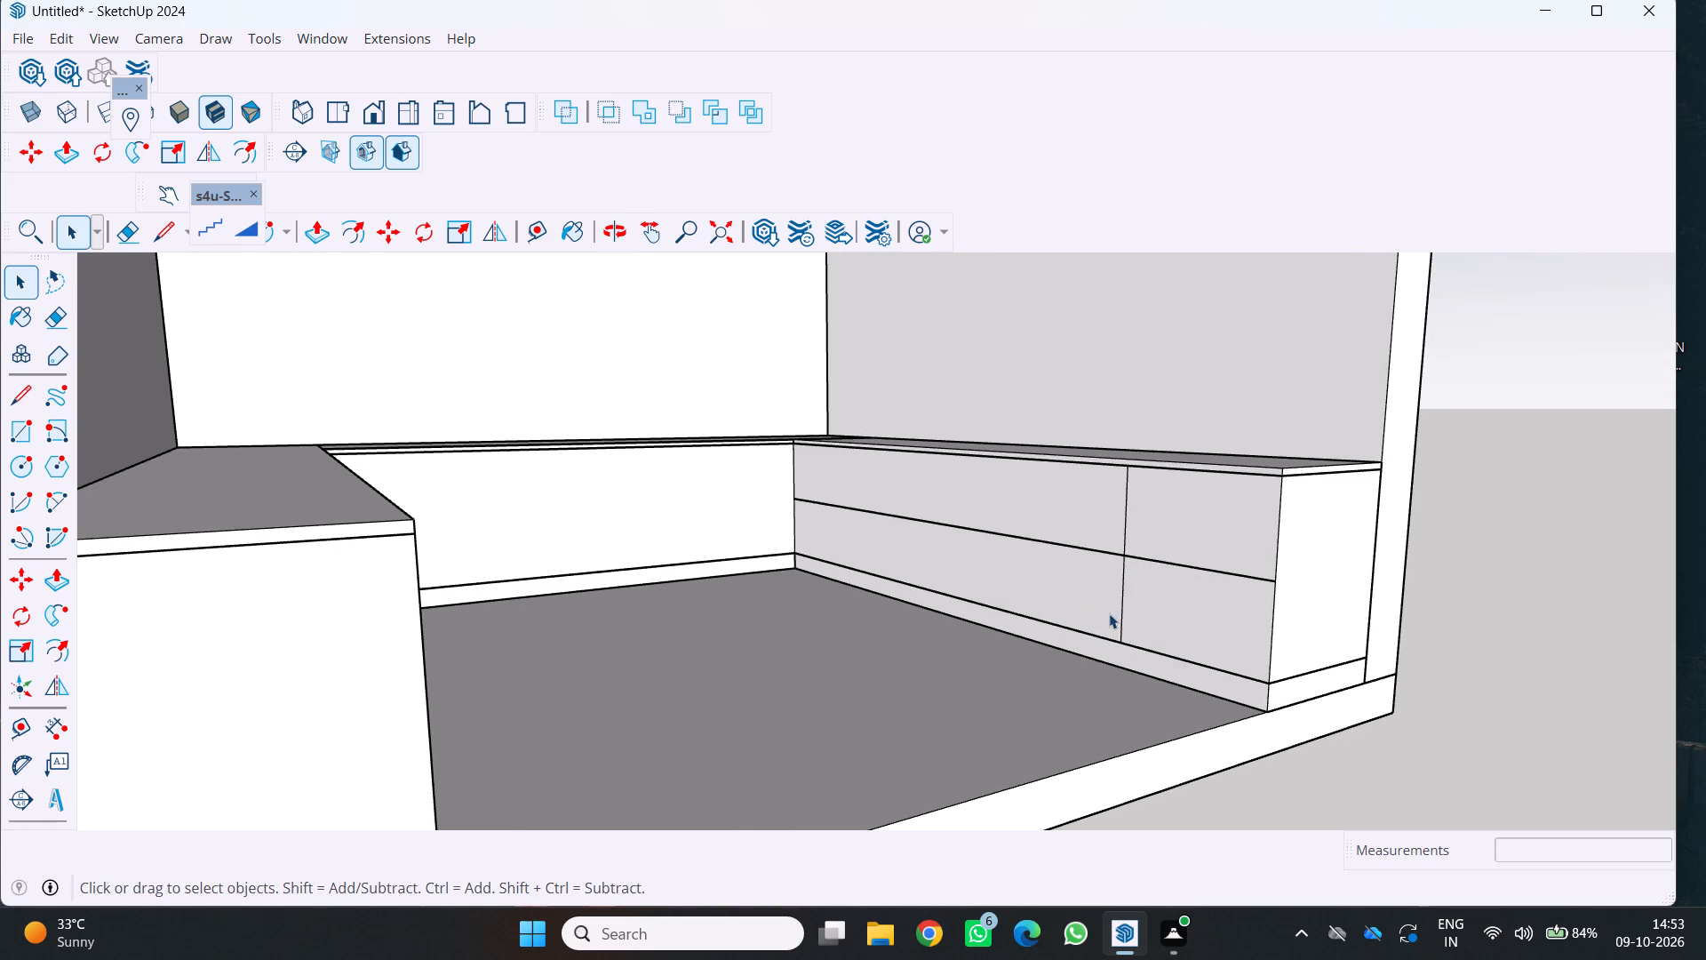
Reopen the third wall's countertop group and copy the vertical division line 2'2" further towards the inner corner.
click(1120, 618)
double_click(1120, 618)
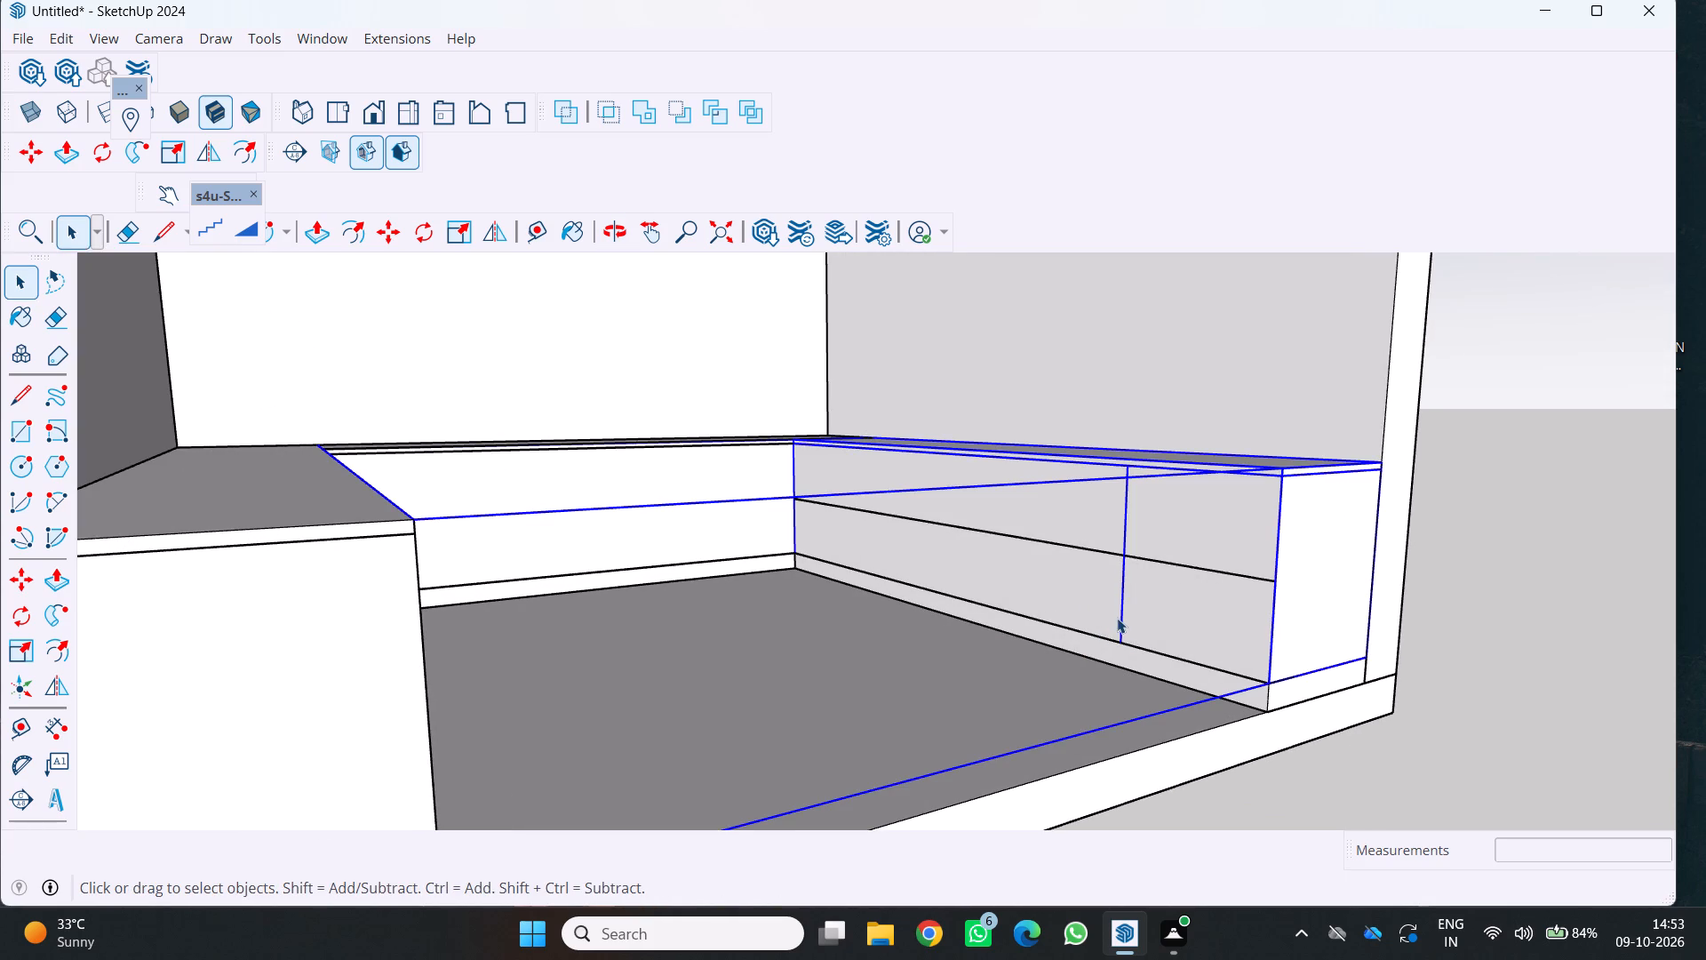
double_click(1120, 623)
click(1119, 623)
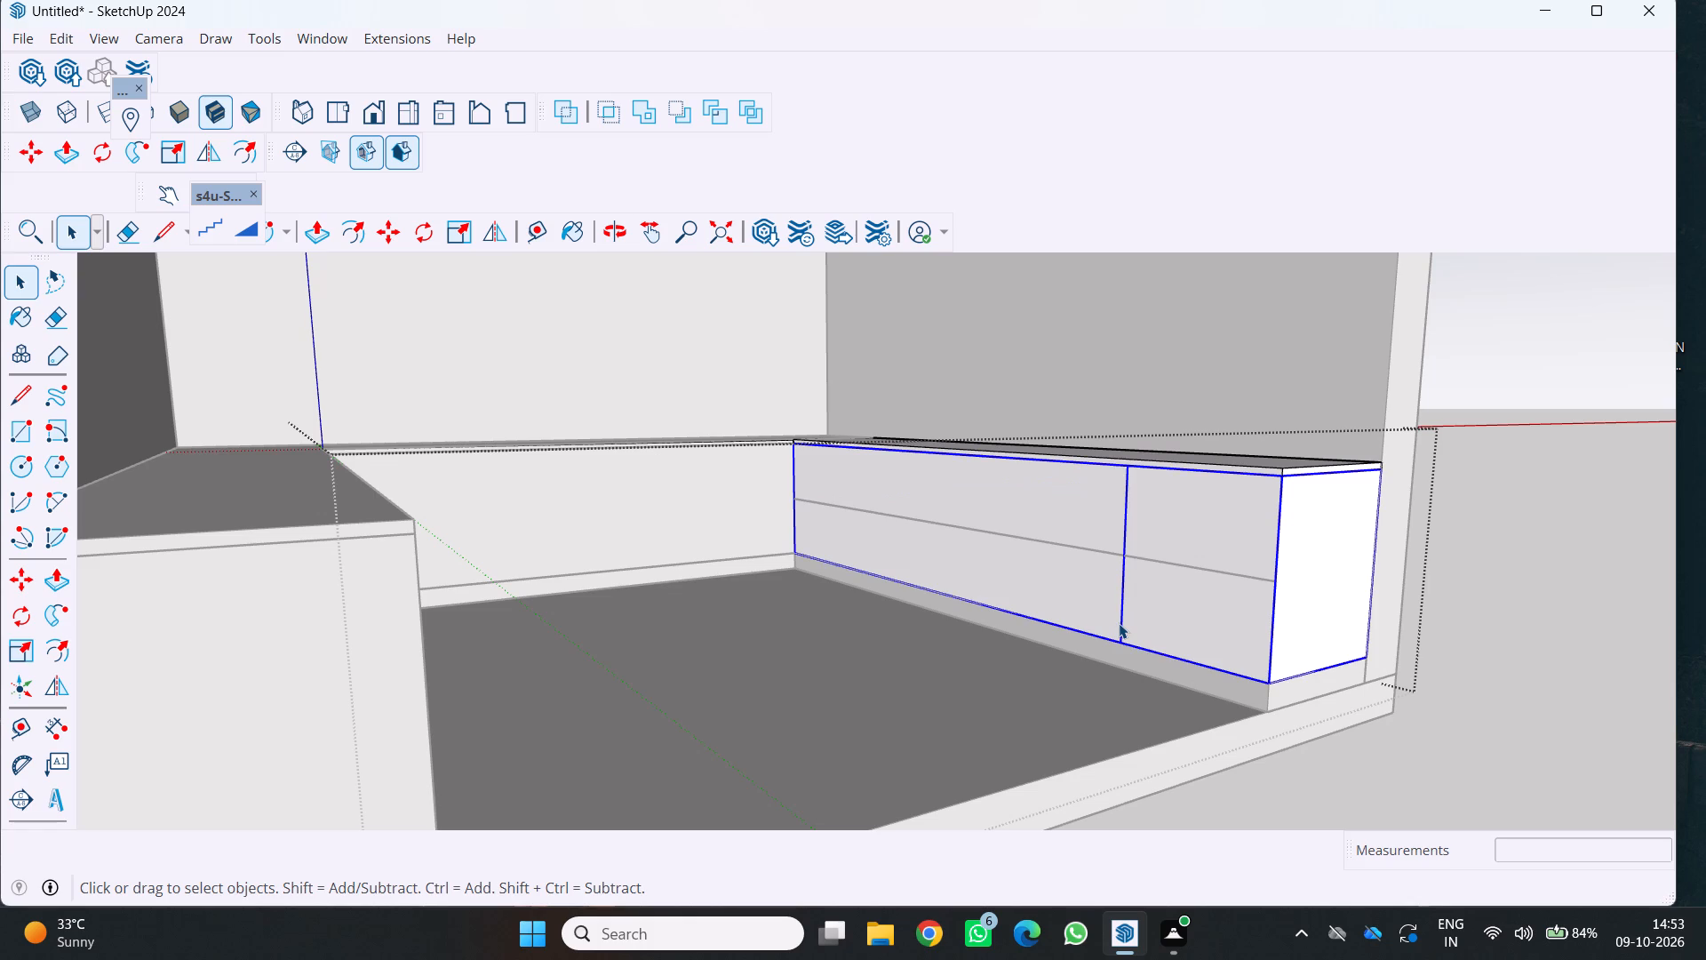
key(m)
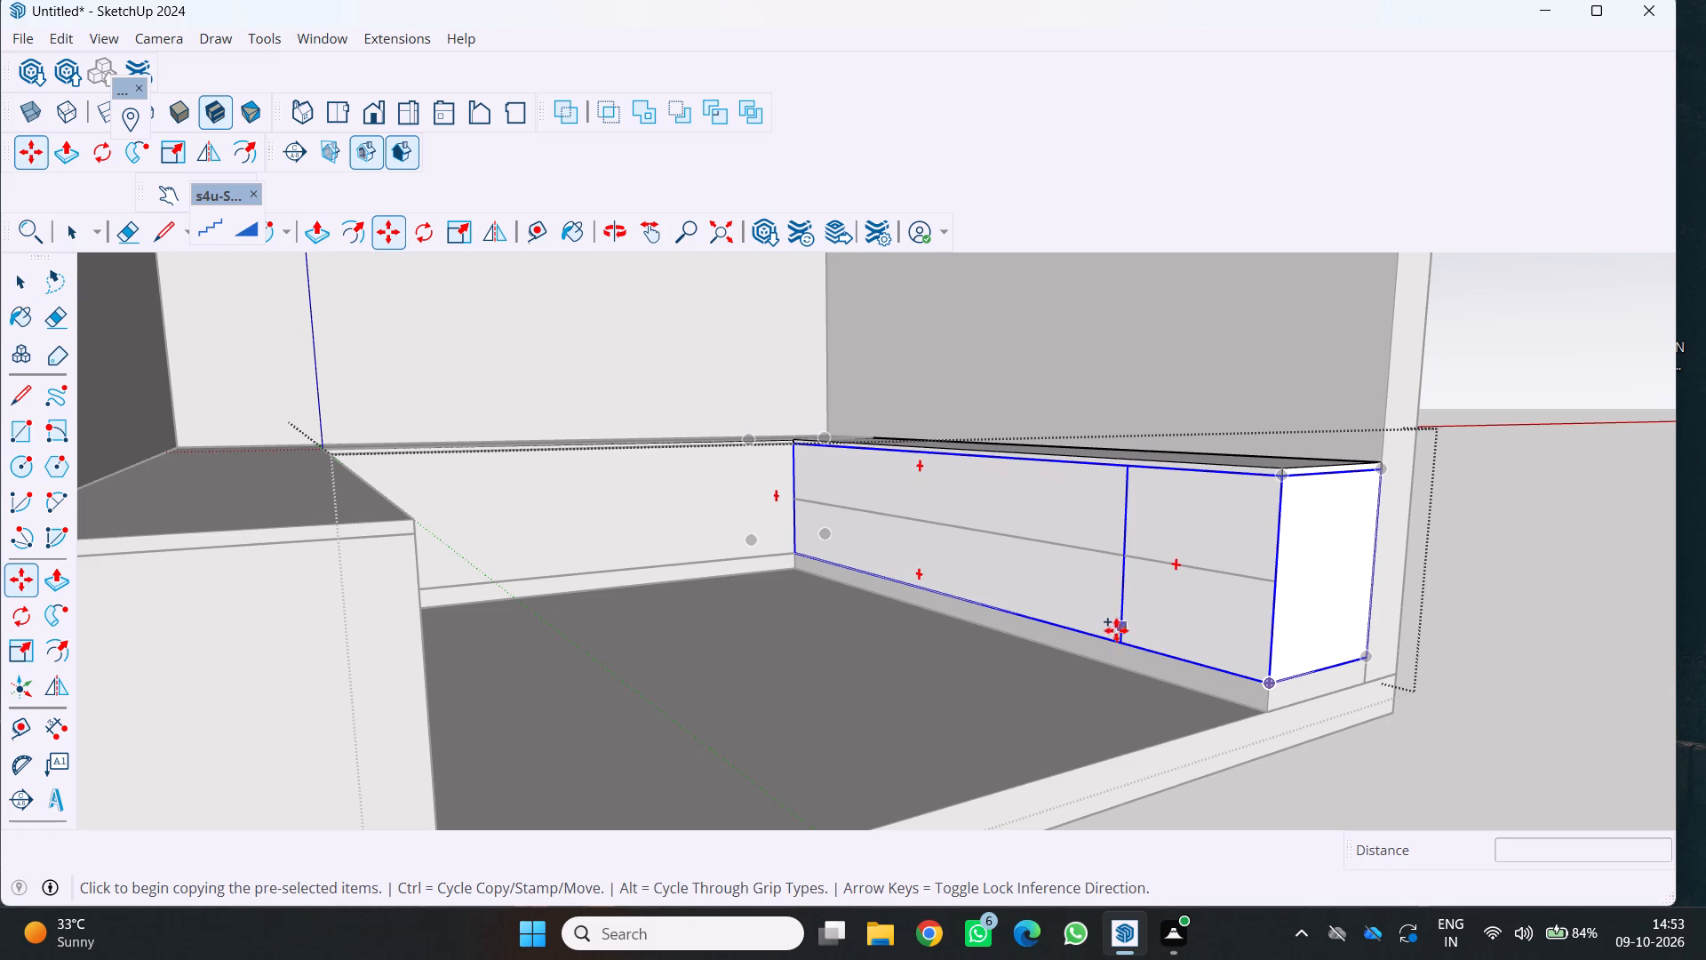
click(1119, 640)
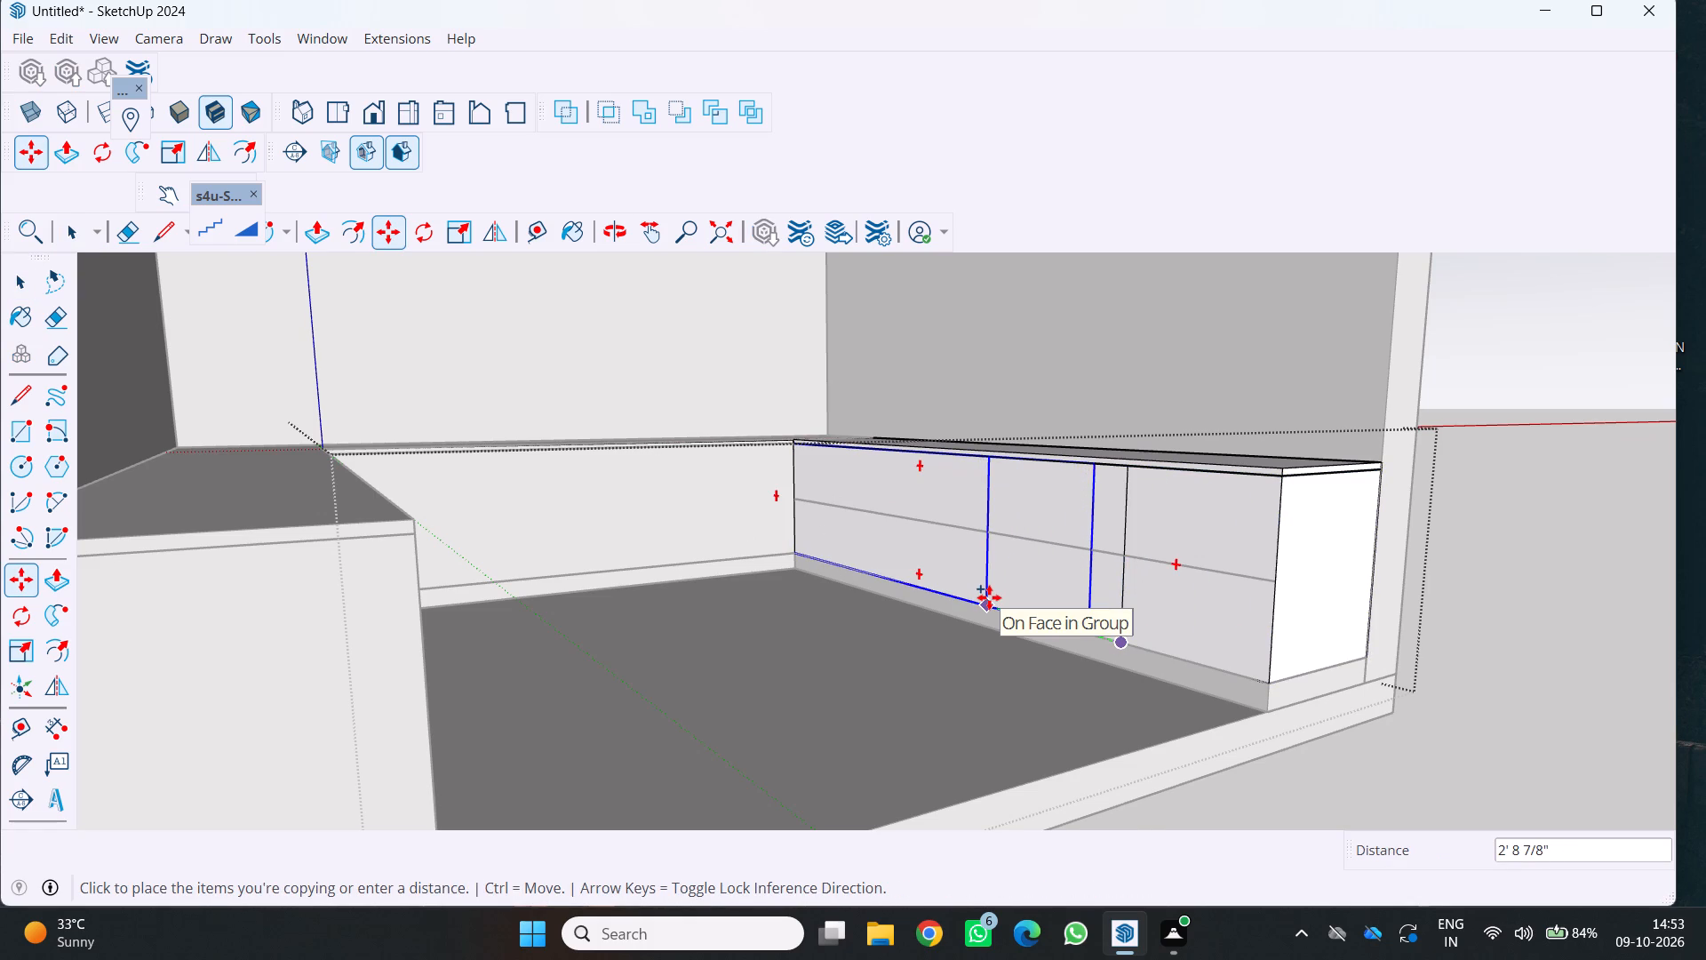
key(2)
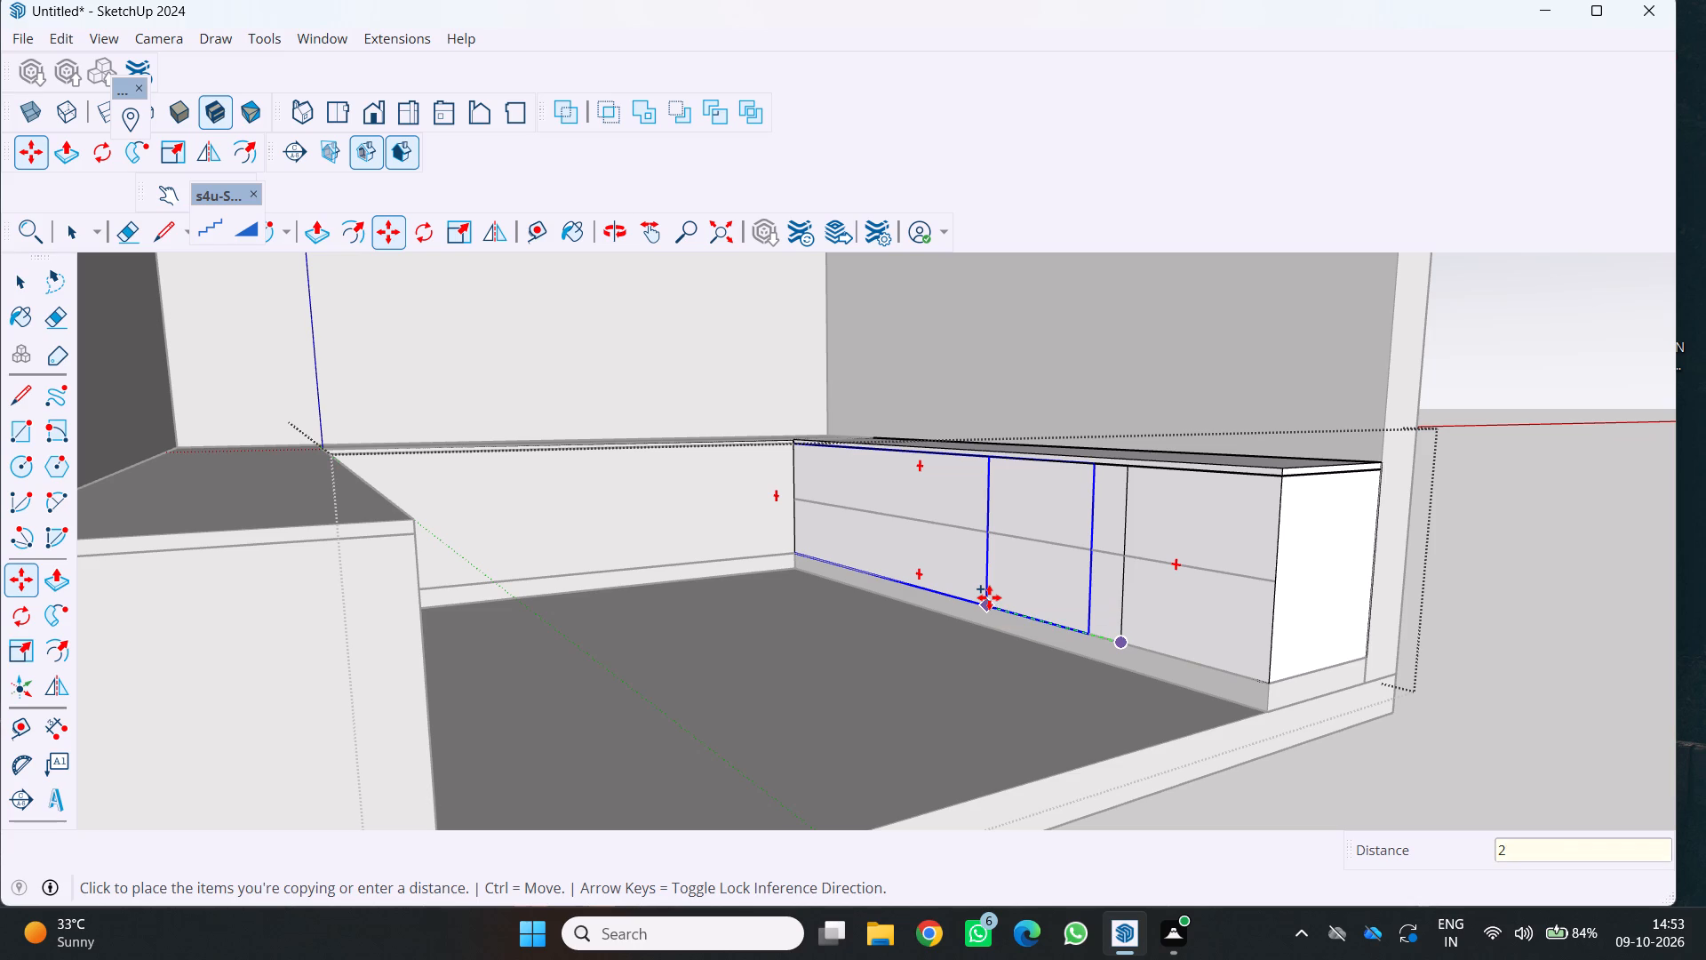
text('2)
key(Return)
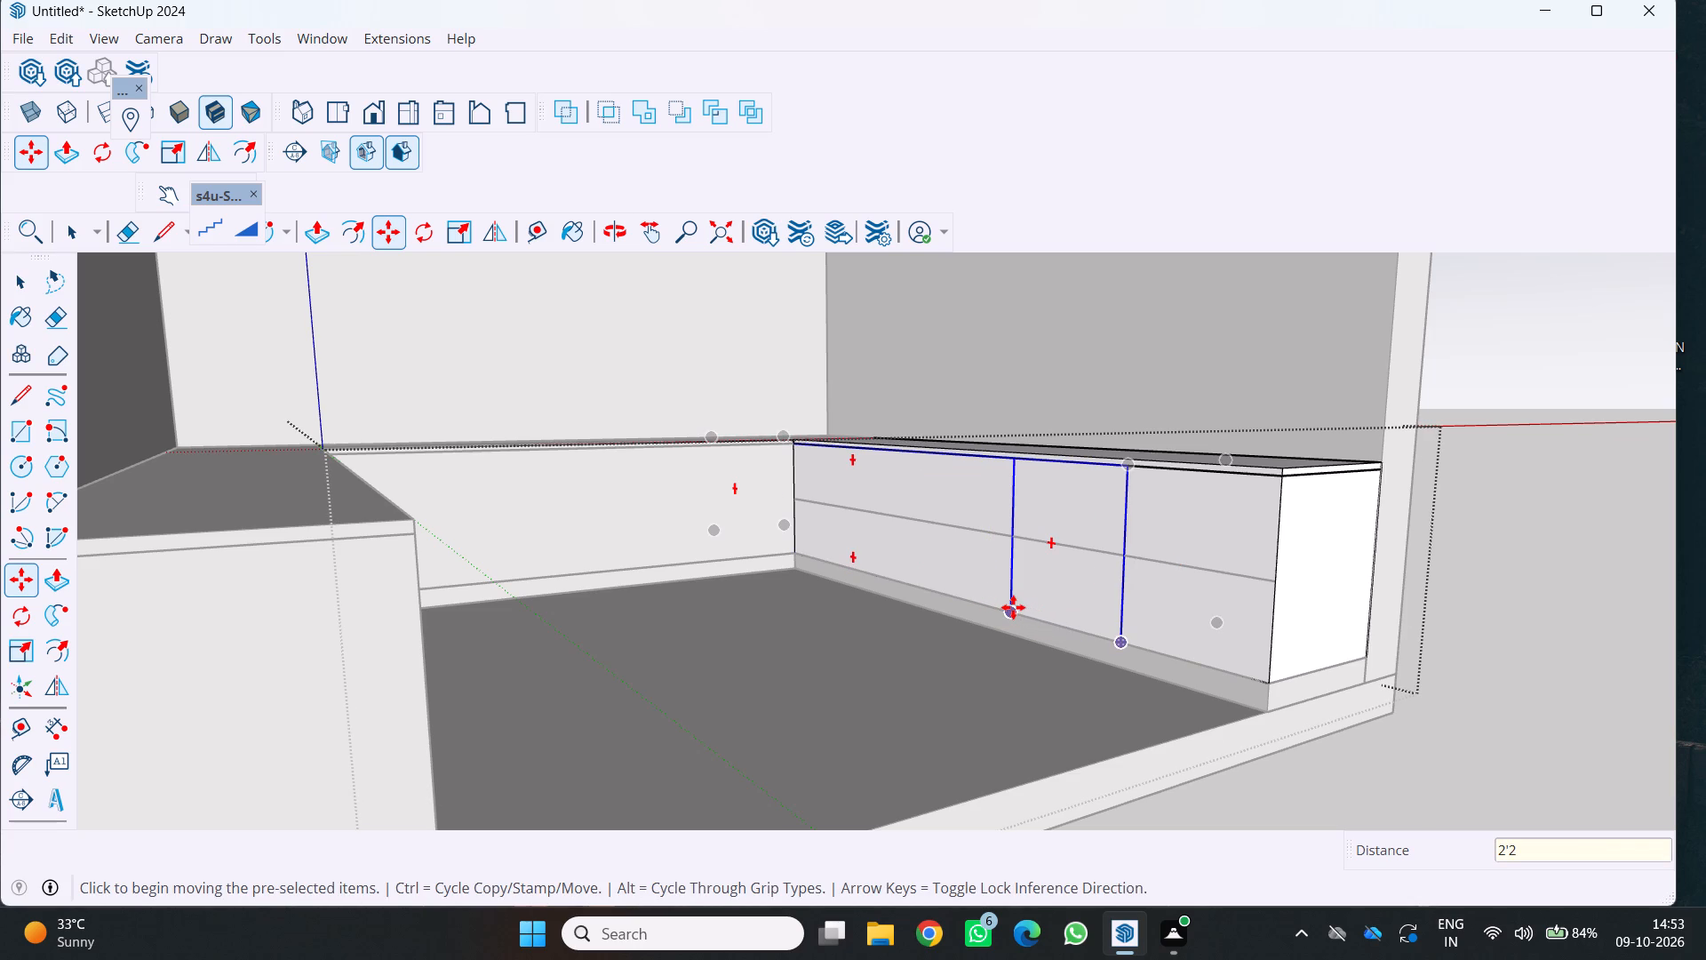
Copy the second vertical division line another 2'2" towards the inner corner to add a third division.
key(m)
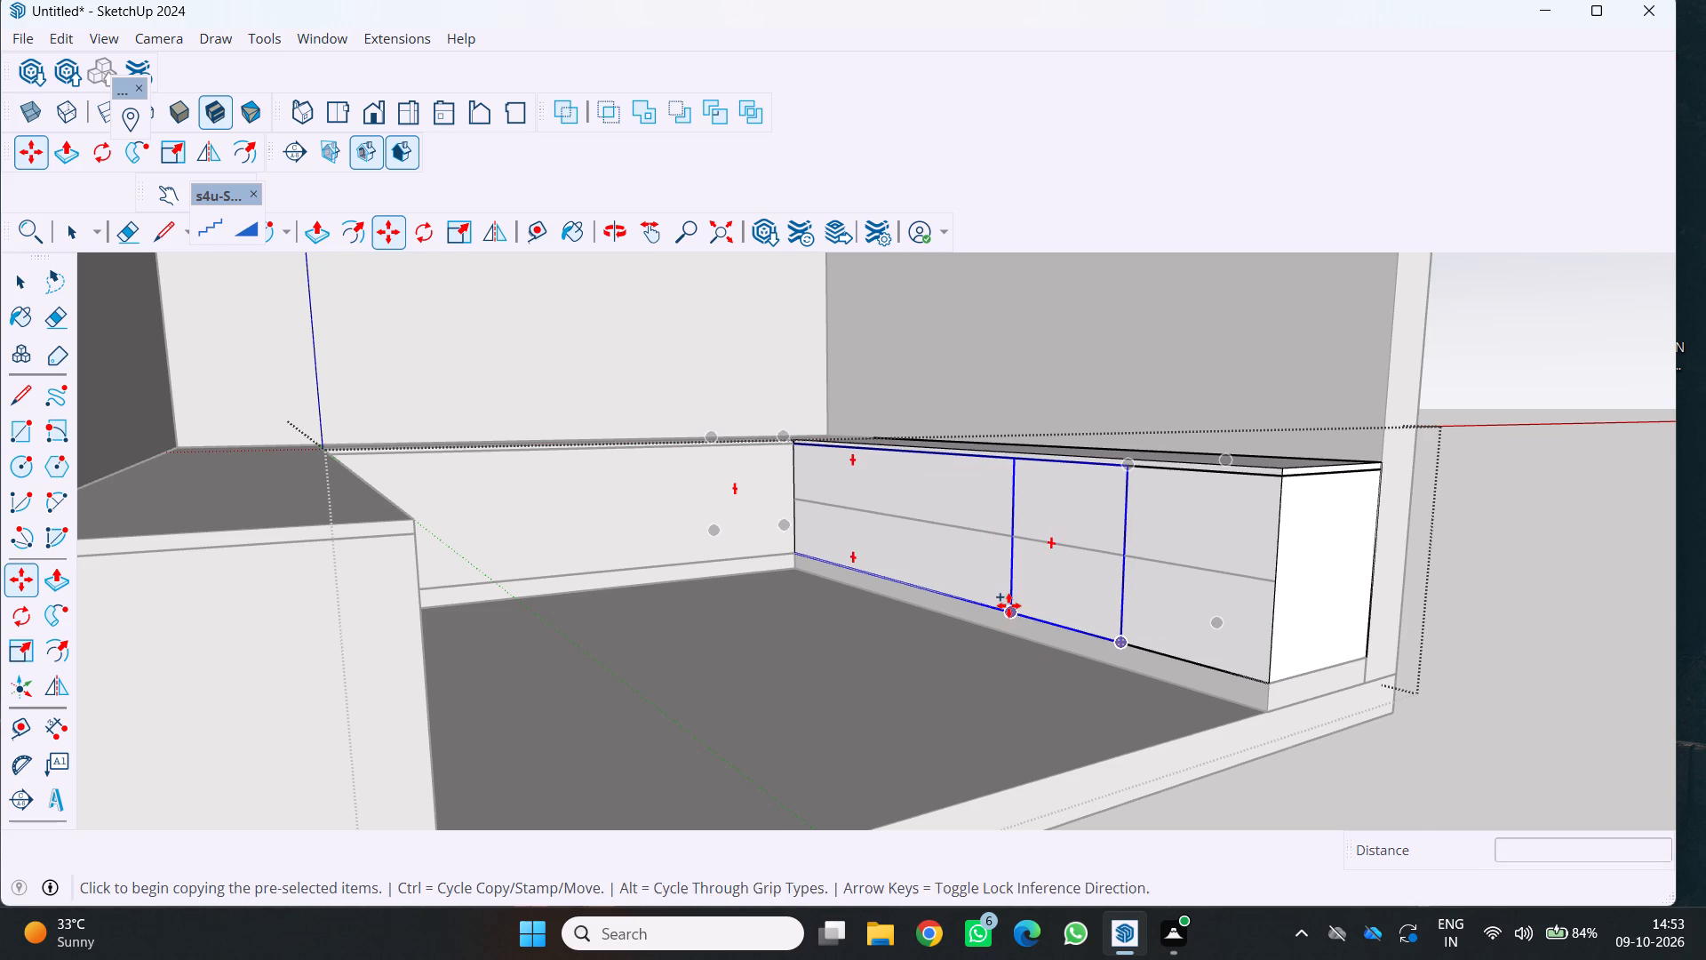
click(1008, 605)
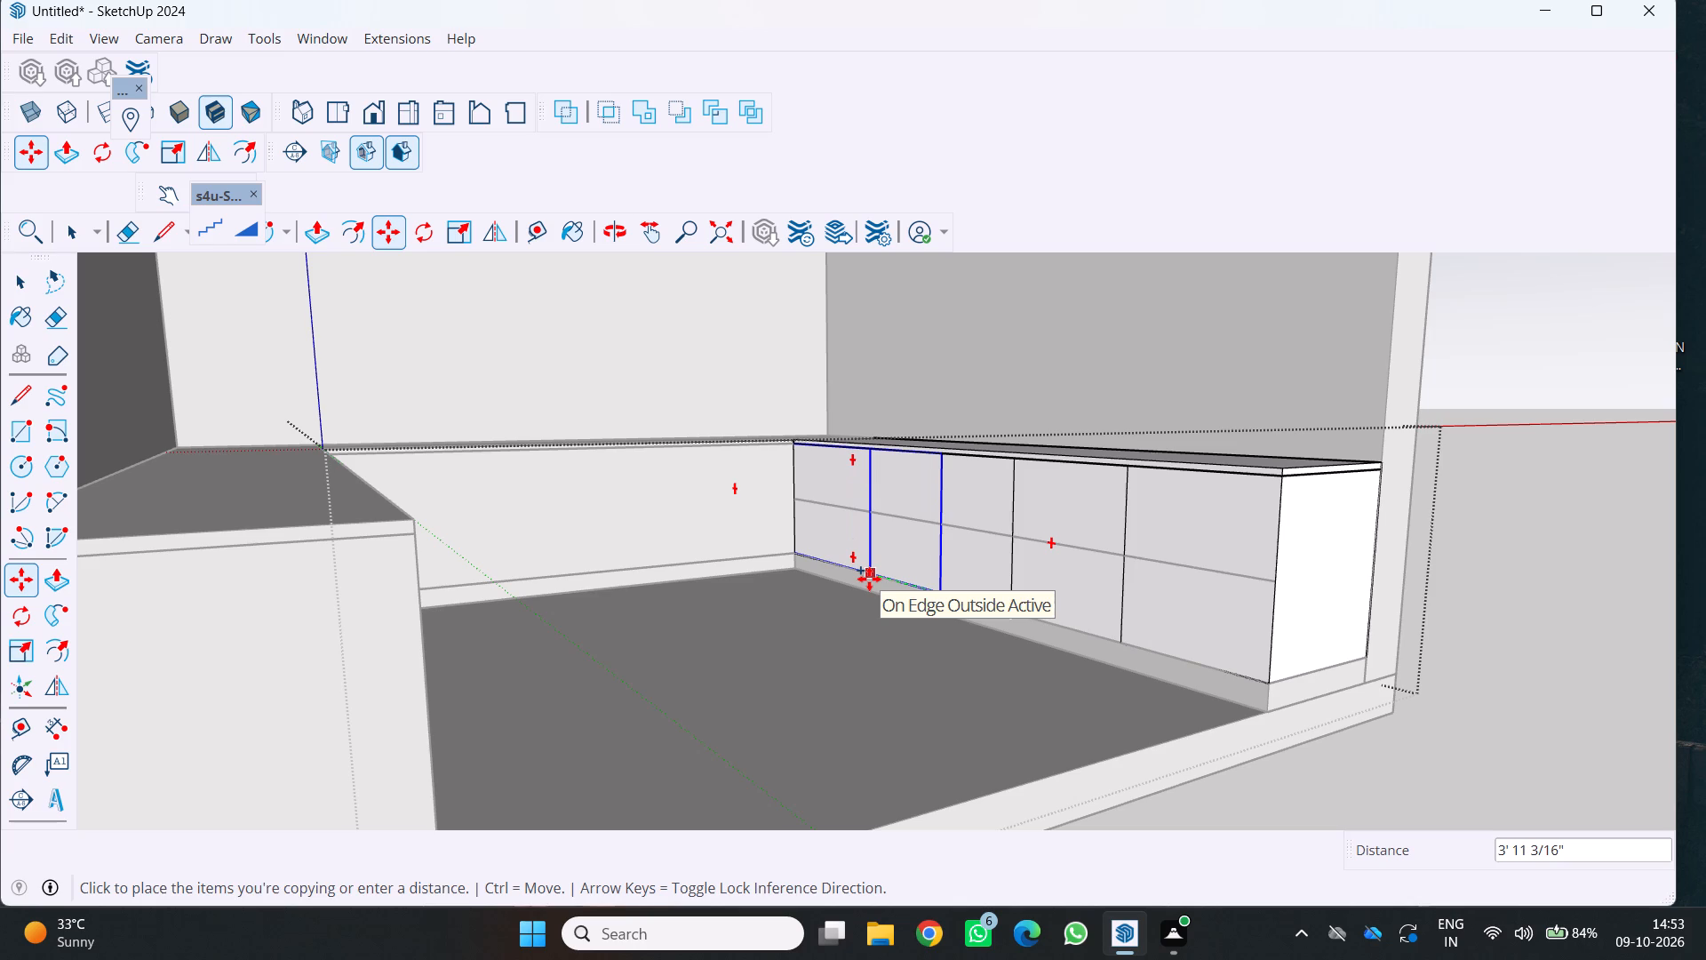
text(2')
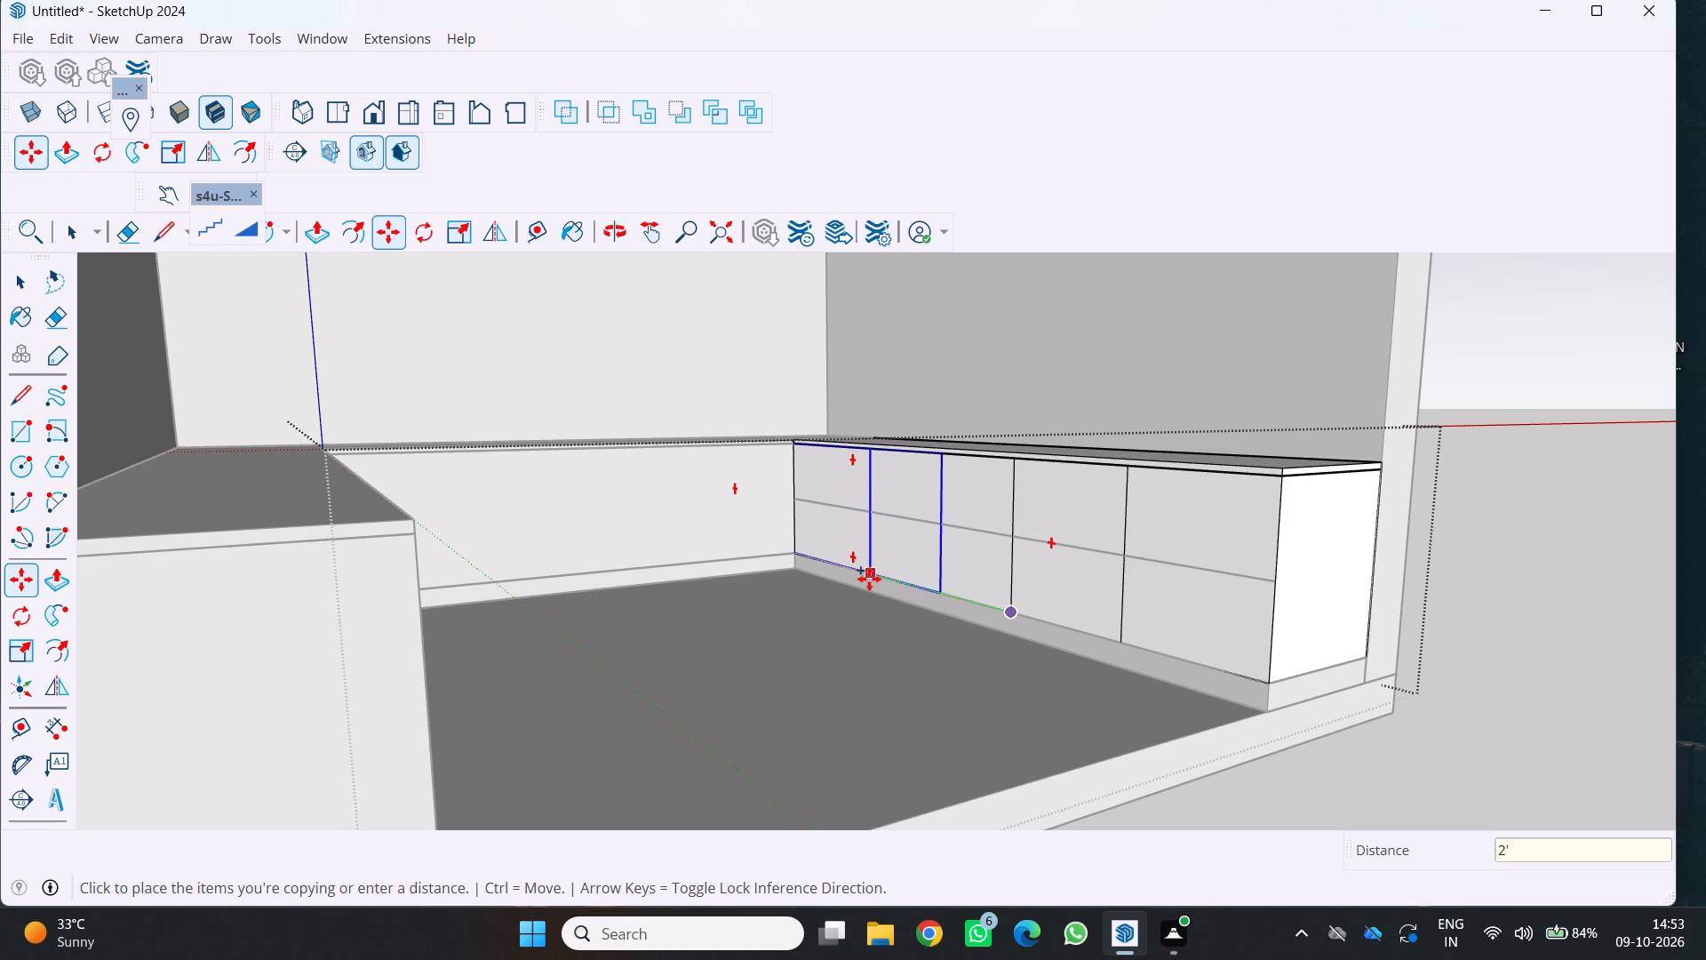
key(2)
key(Return)
scroll(937, 603, down, 1)
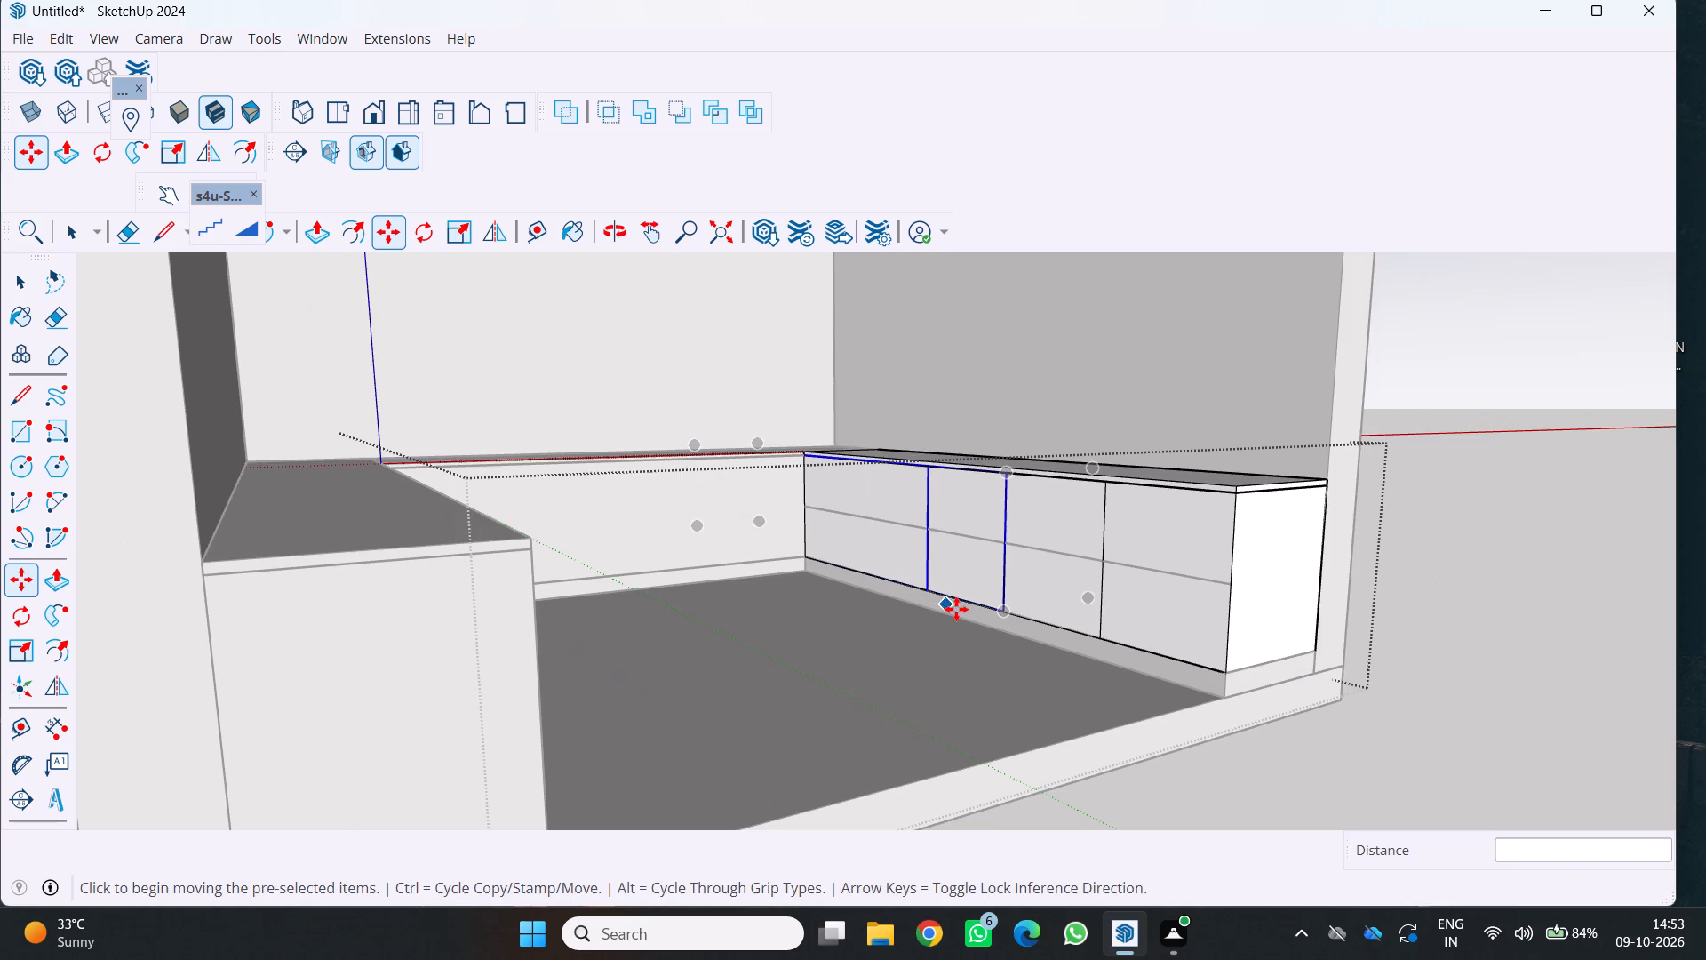
key(space)
click(924, 691)
Examine the vertical divisions along the third wall's cabinet front from several angles.
middle_drag(877, 660, 896, 668)
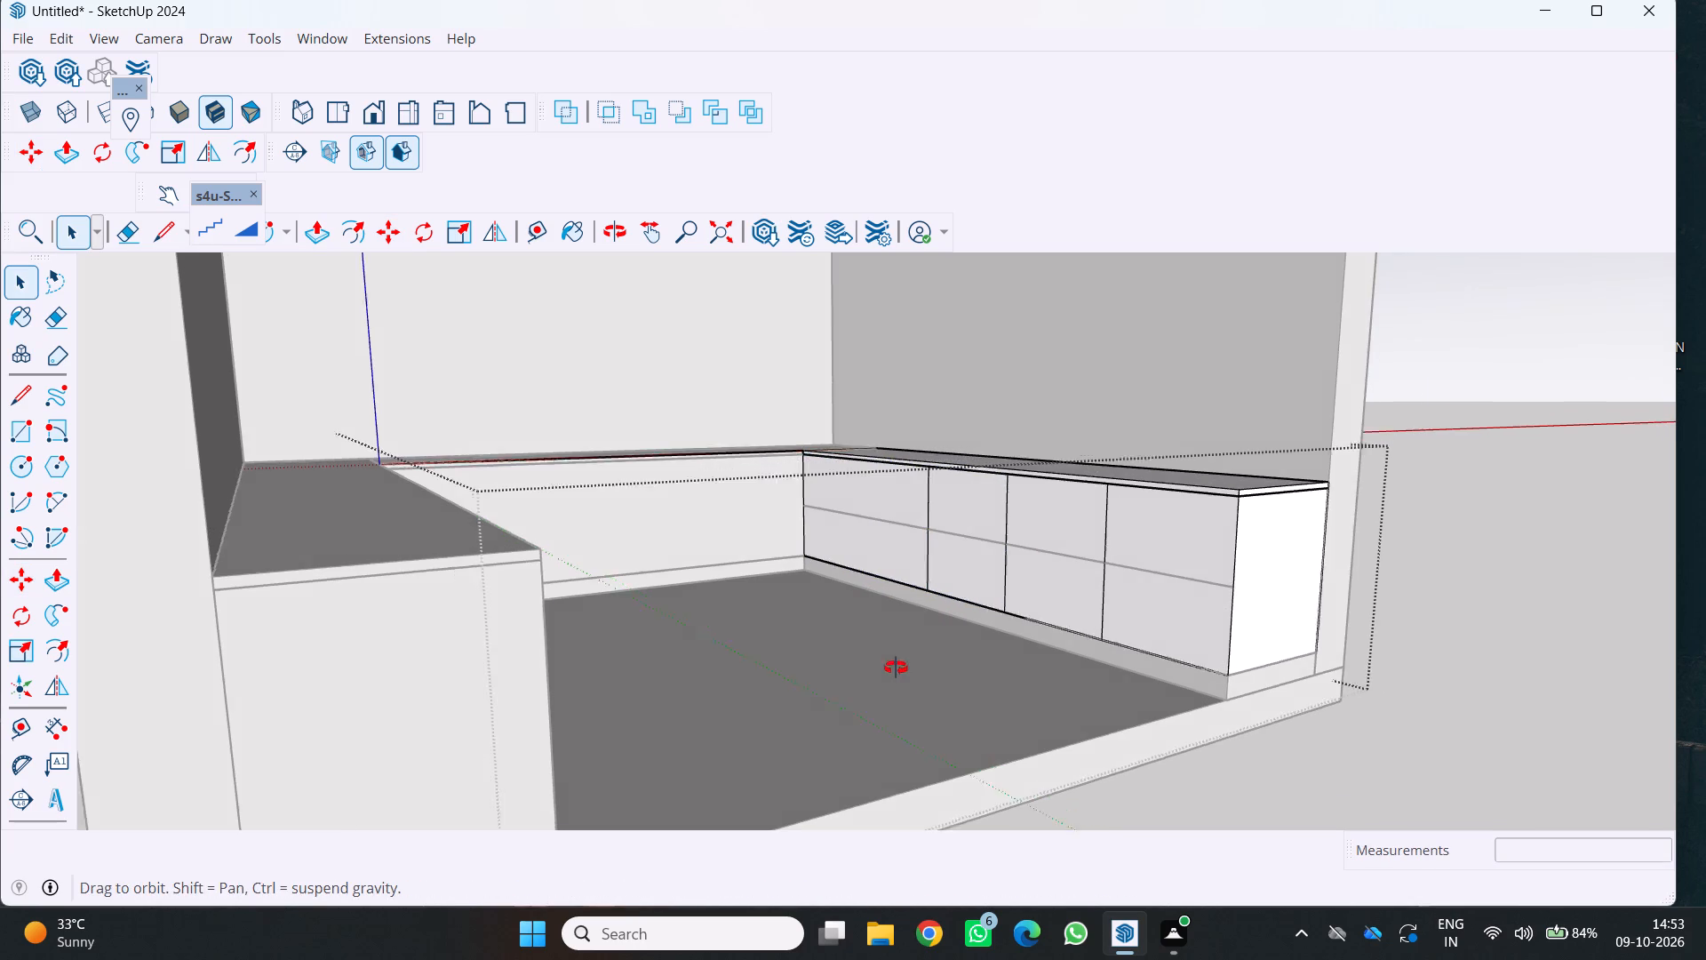
middle_drag(896, 668, 962, 690)
scroll(1016, 684, down, 1)
scroll(1062, 666, up, 1)
middle_drag(906, 676, 704, 670)
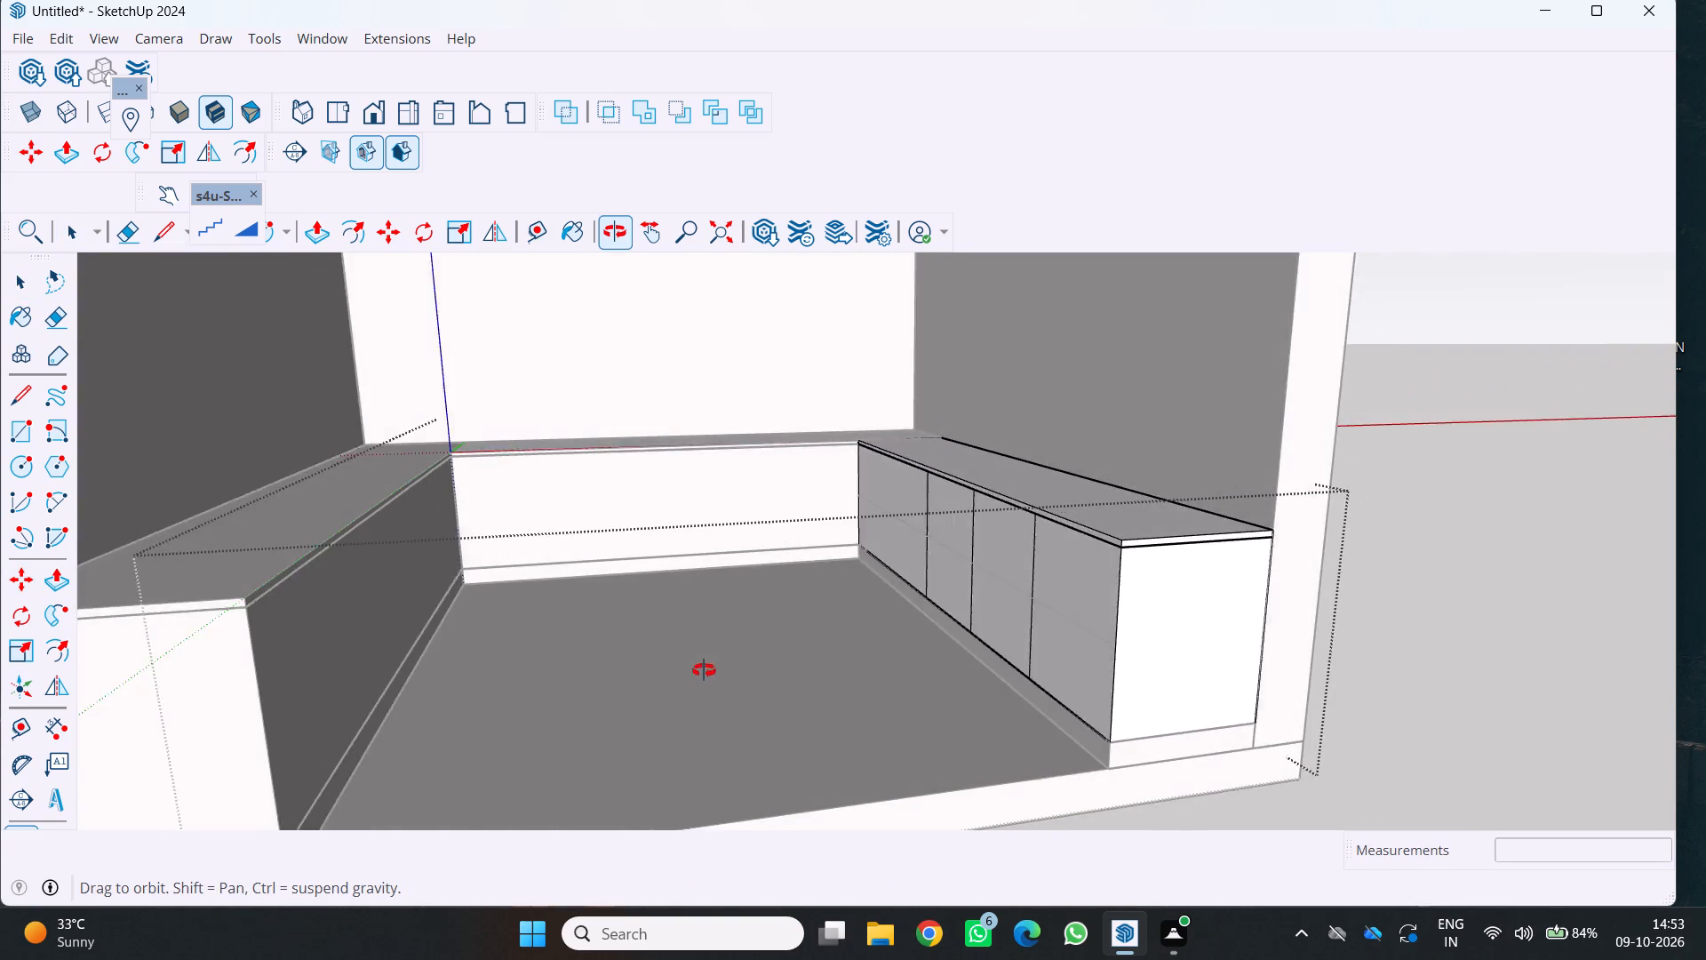
middle_drag(704, 670, 703, 670)
scroll(703, 668, down, 2)
scroll(762, 694, up, 2)
middle_click(763, 695)
middle_click(766, 696)
key(space)
click(919, 697)
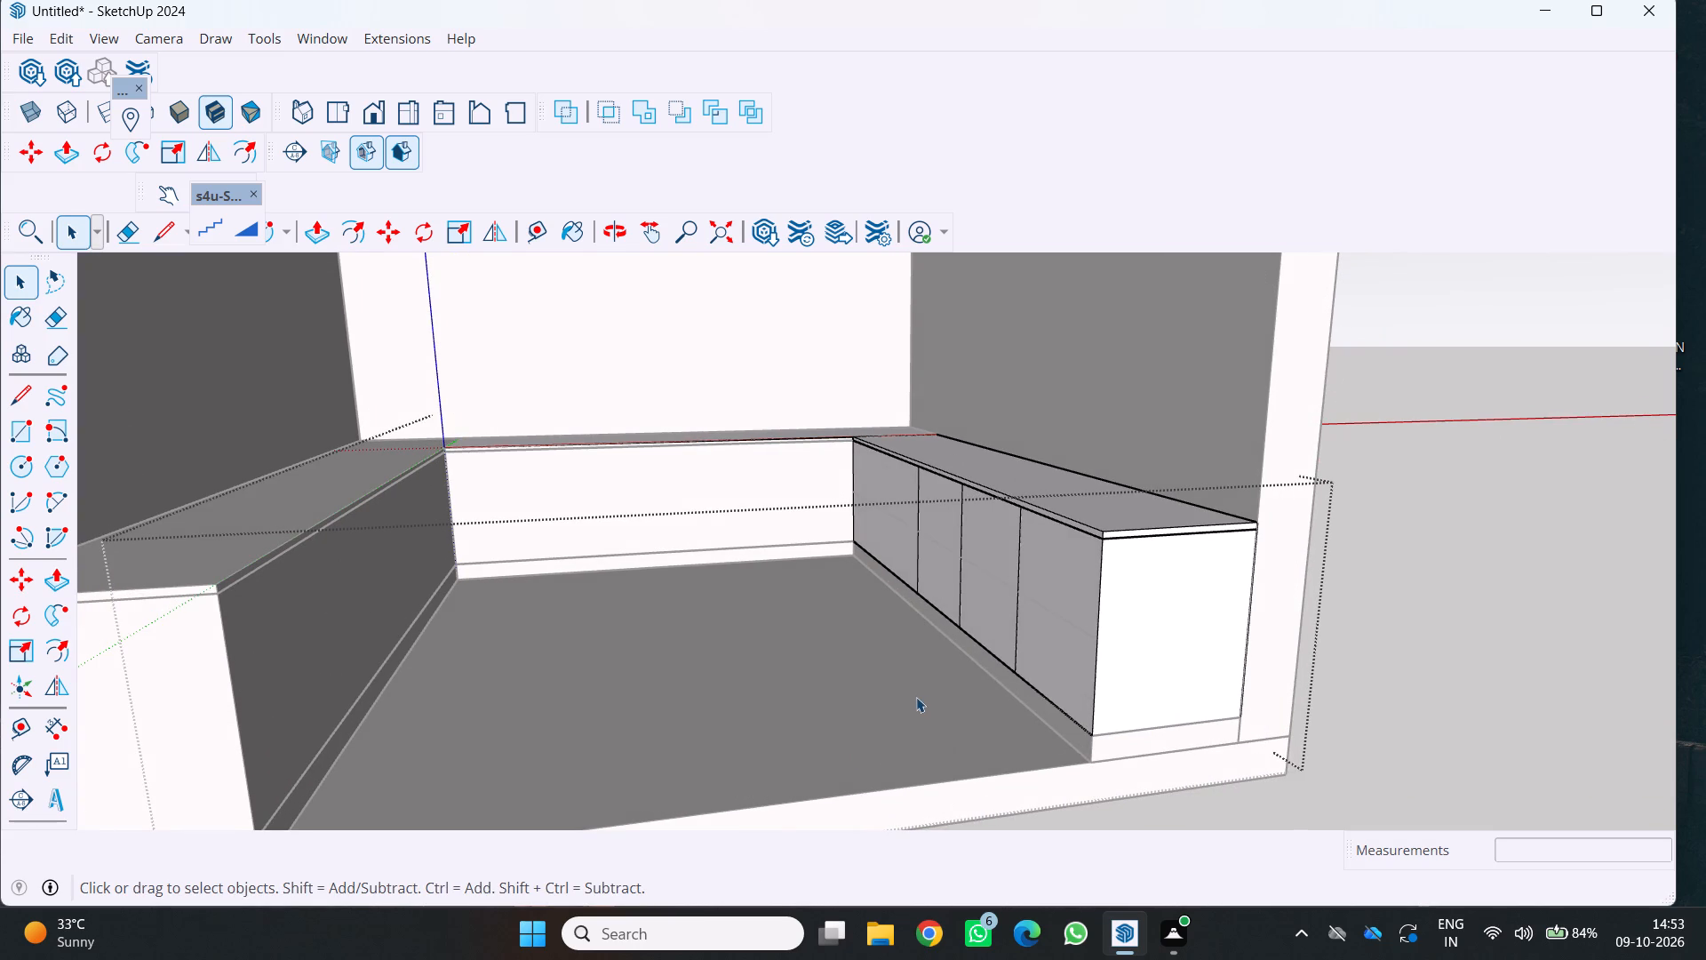
scroll(919, 698, up, 1)
middle_drag(919, 698, 943, 651)
scroll(943, 651, down, 4)
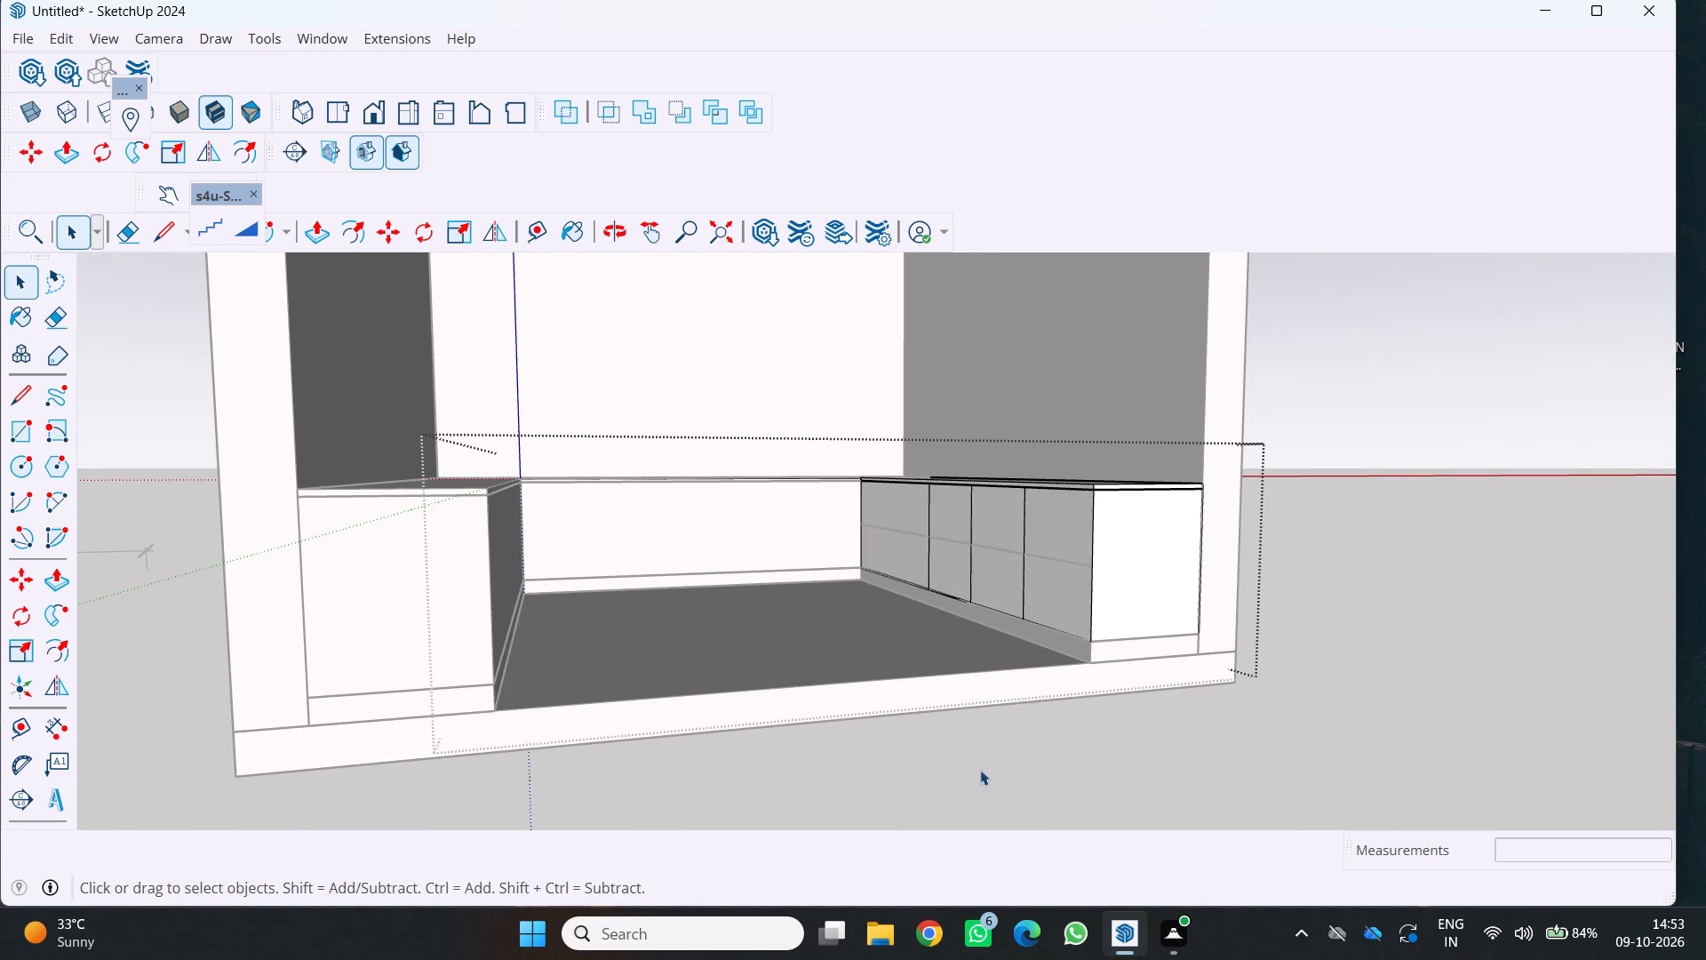
key(space)
click(979, 770)
middle_drag(908, 698, 980, 849)
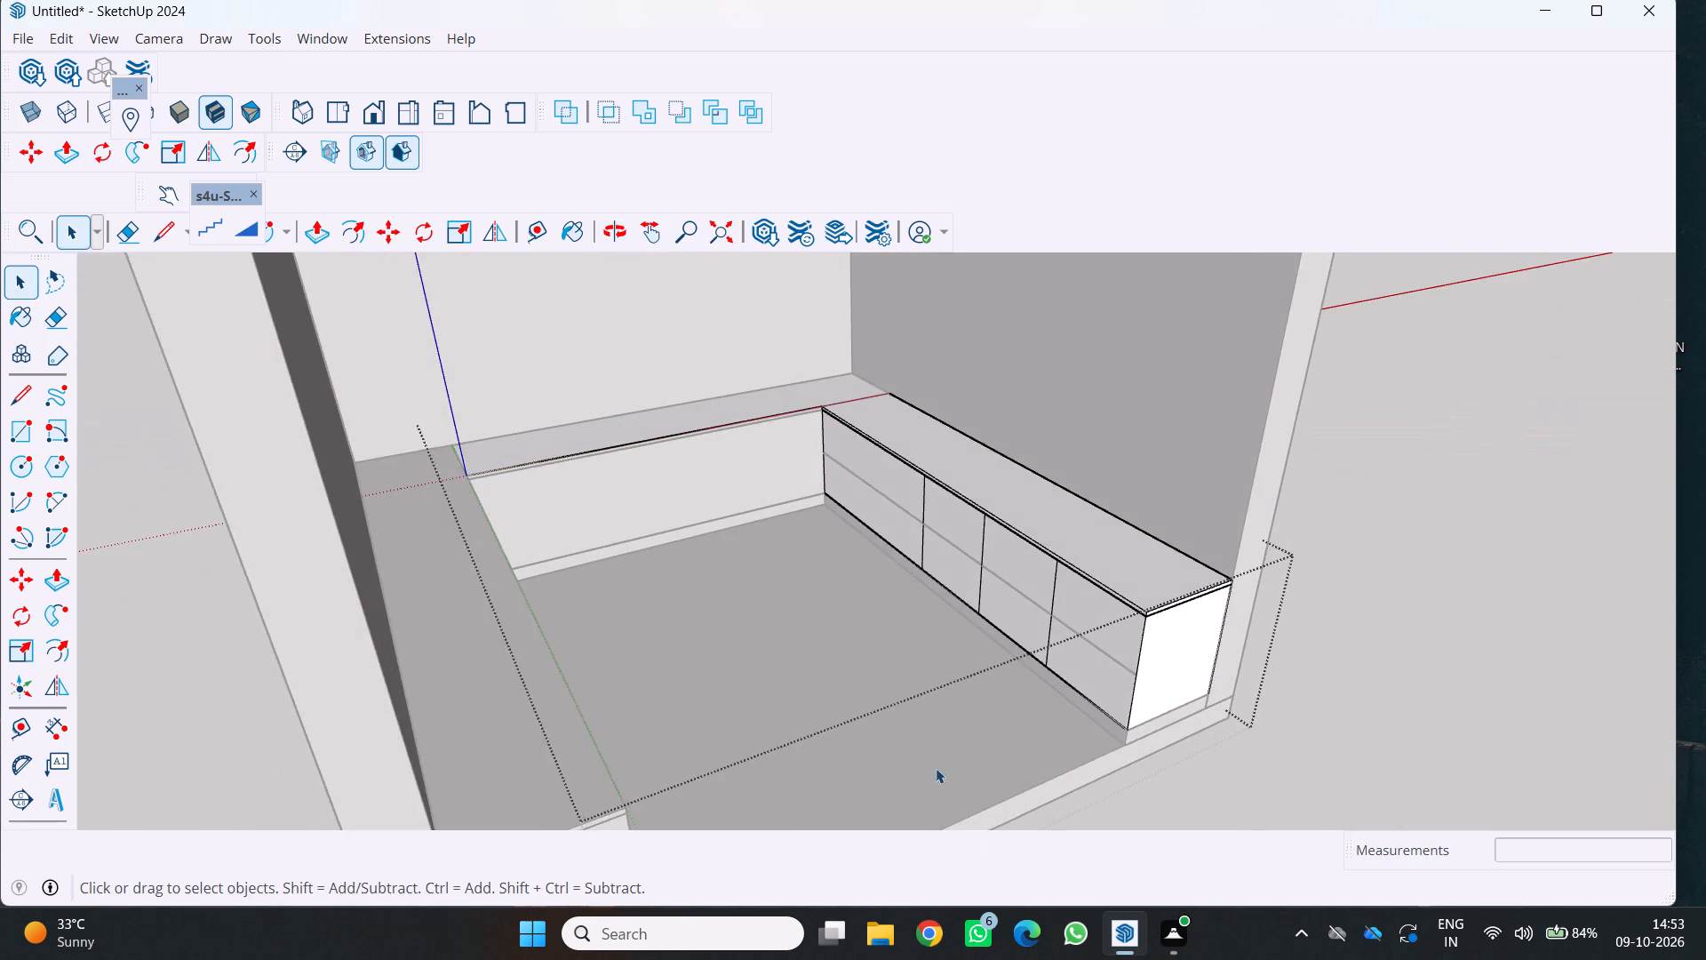
scroll(911, 721, up, 3)
scroll(793, 560, up, 4)
middle_drag(980, 529, 1112, 538)
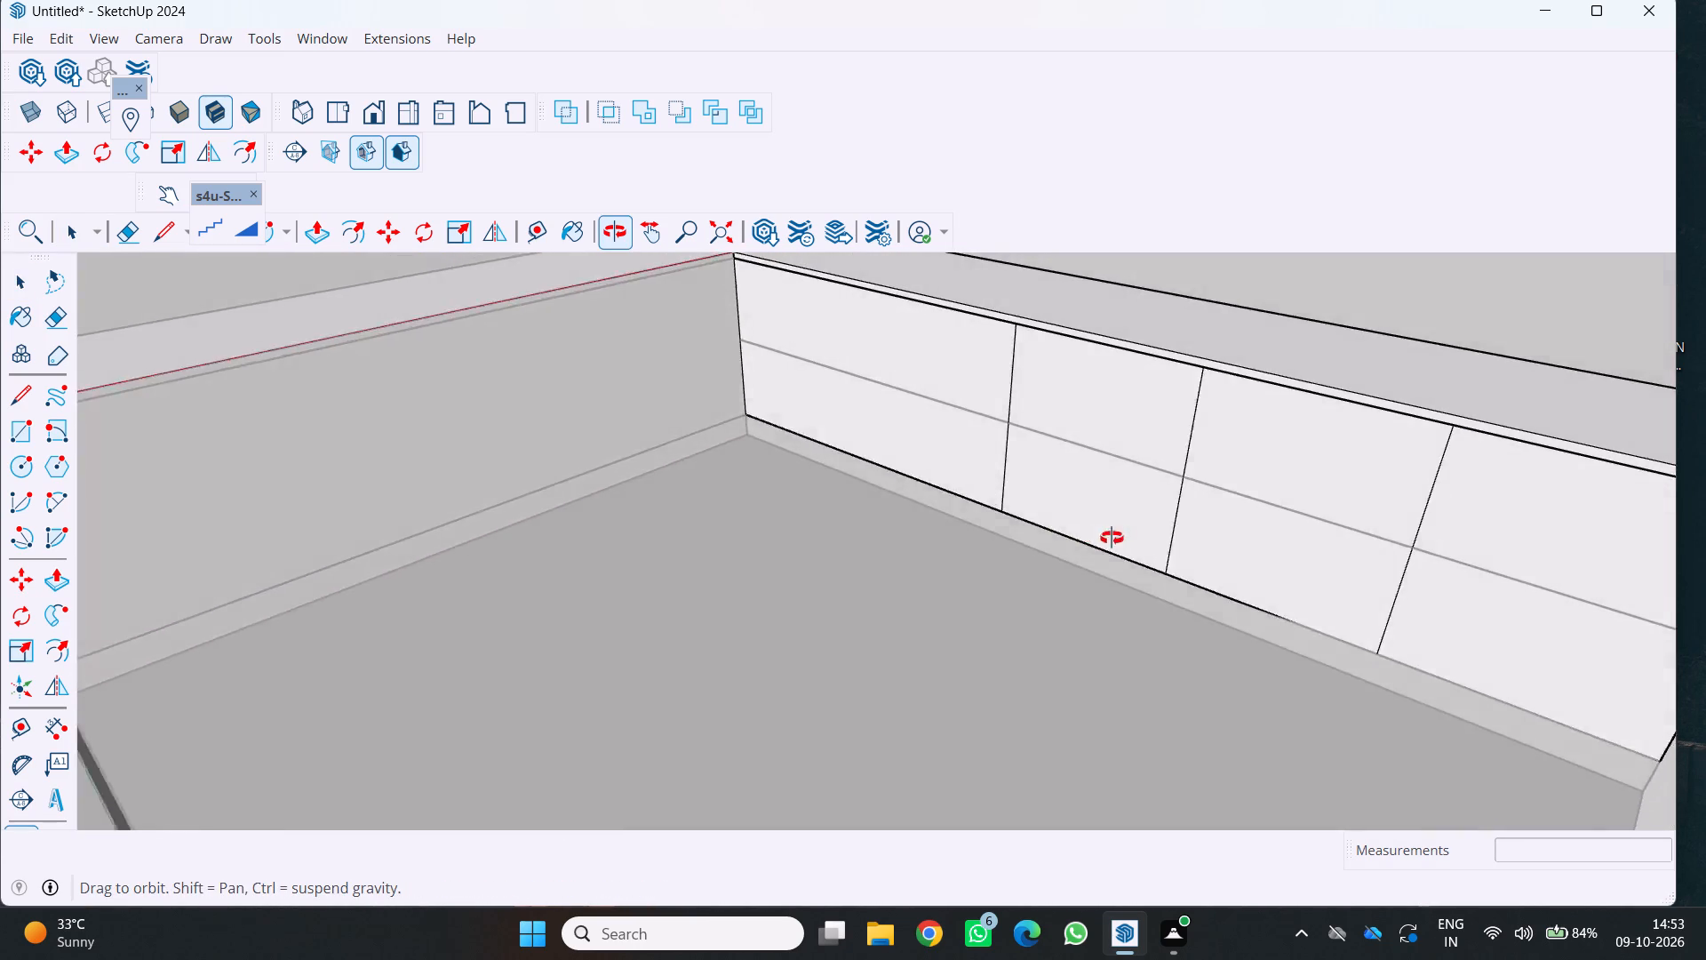
middle_drag(1112, 538, 1238, 517)
Examine the whole kitchen with its three cabinet runs from outside and from the open front side.
scroll(1238, 517, down, 19)
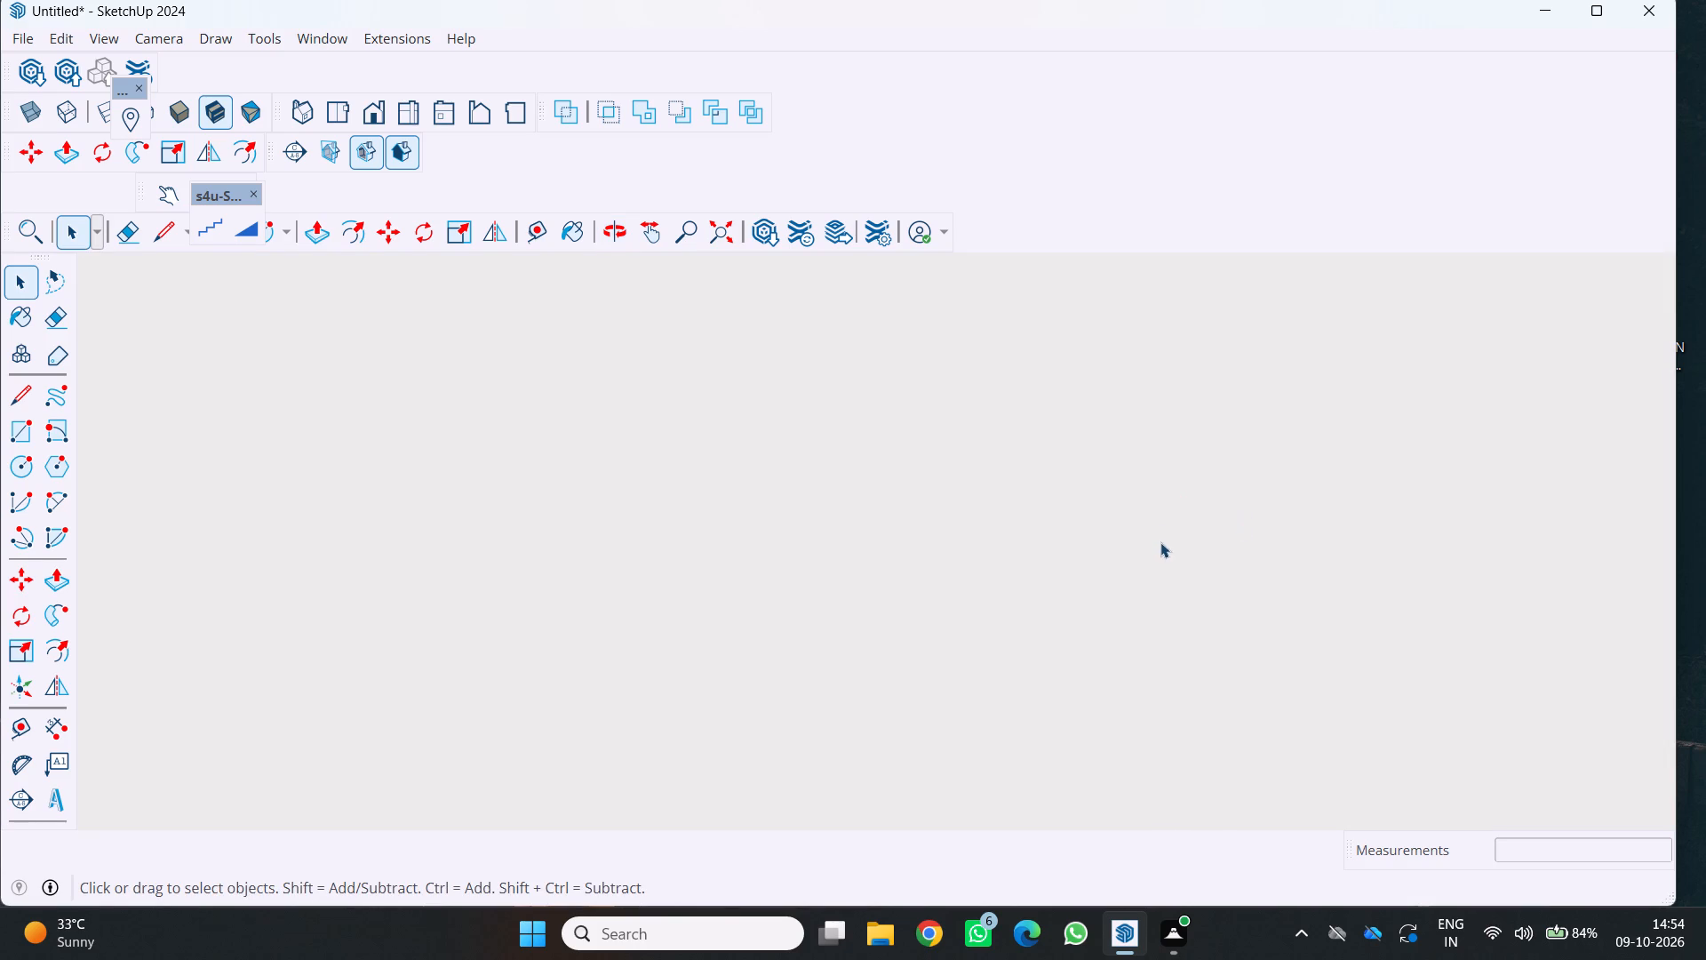
scroll(1160, 542, down, 6)
middle_drag(1092, 574, 698, 659)
scroll(698, 659, down, 1)
scroll(794, 644, down, 11)
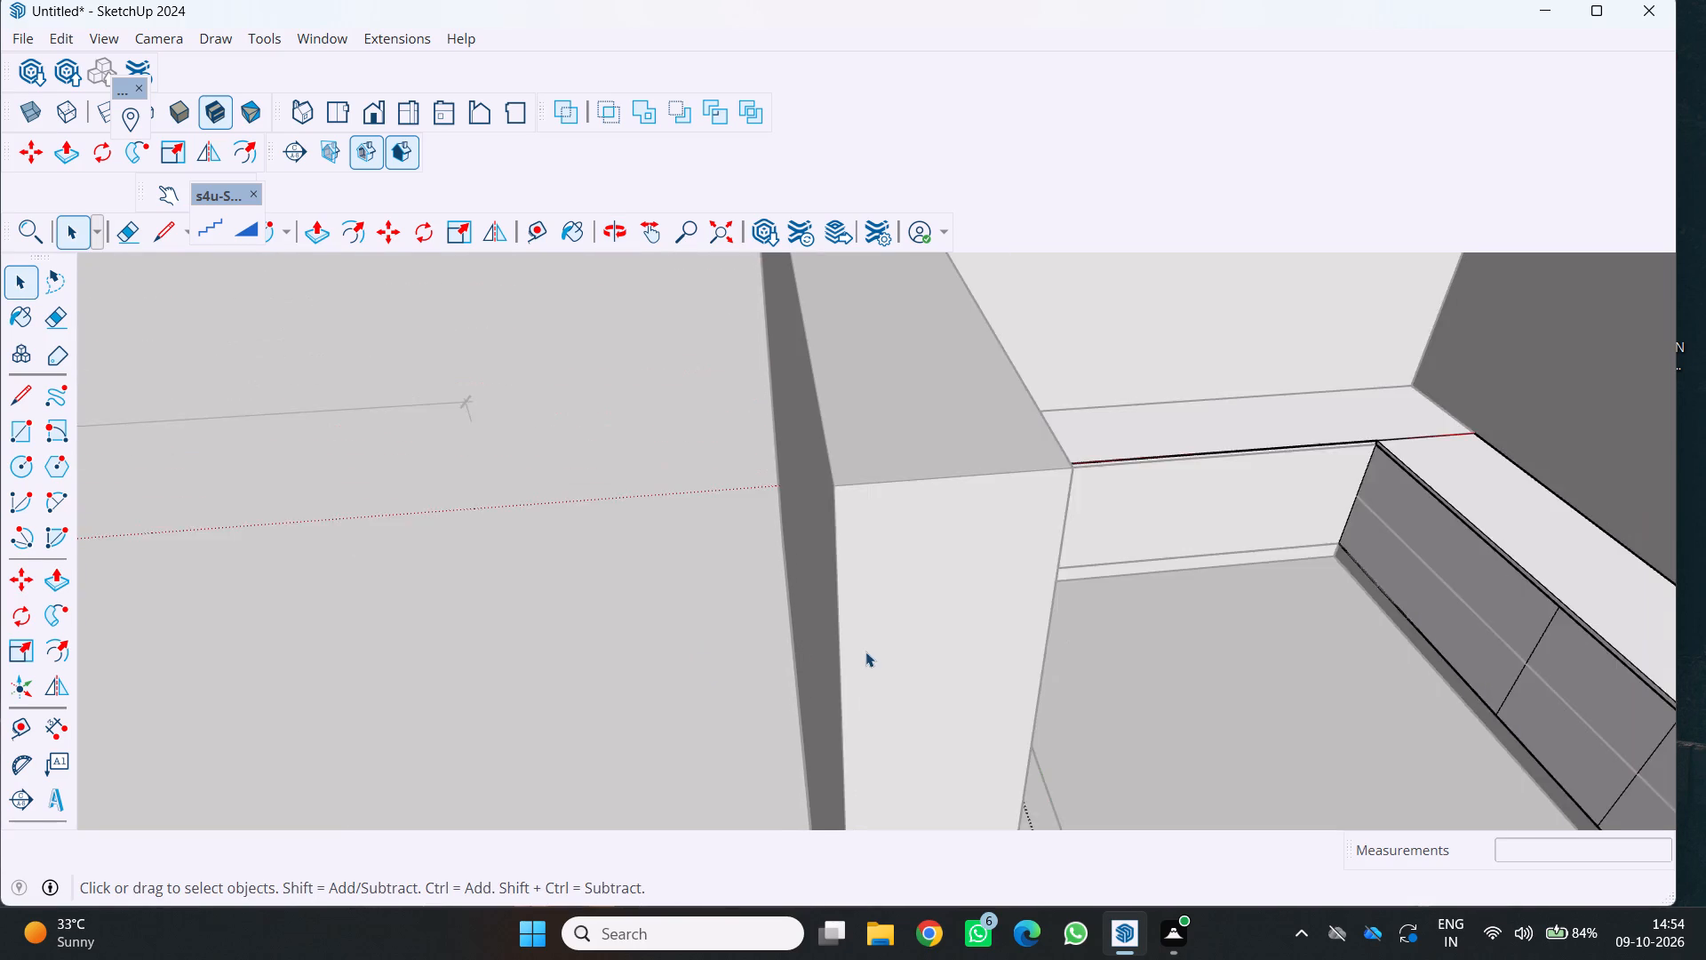
scroll(865, 652, down, 5)
middle_drag(855, 645, 801, 587)
scroll(860, 626, down, 3)
scroll(1008, 612, up, 3)
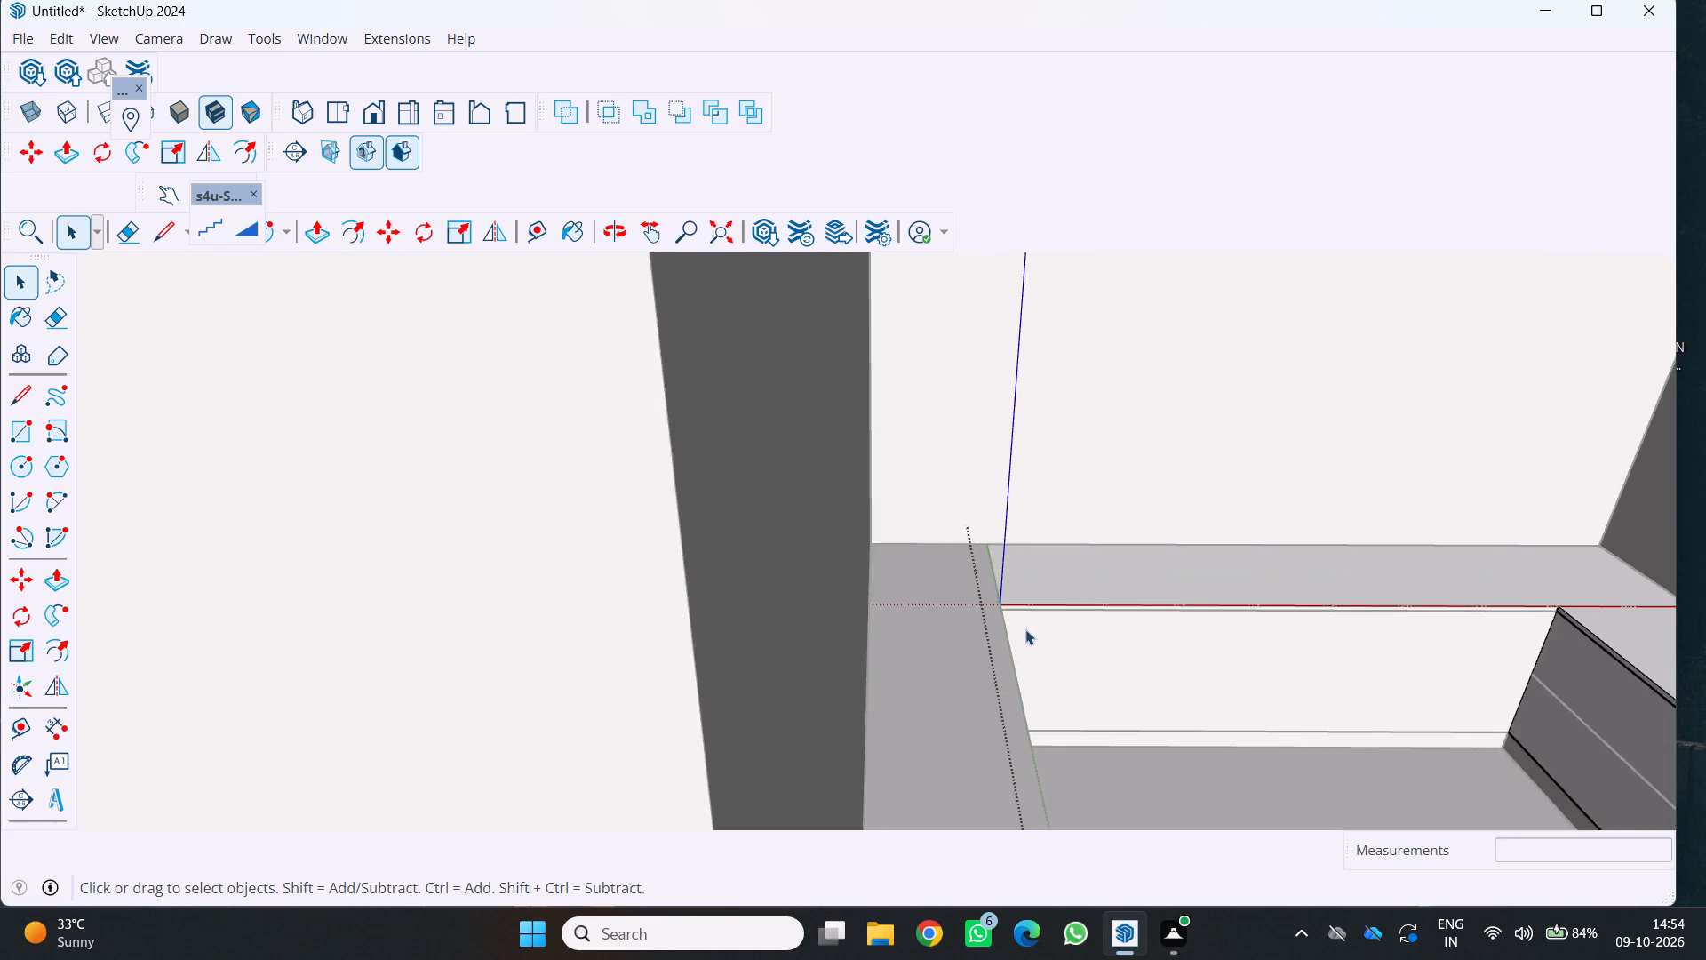
scroll(1025, 629, down, 10)
middle_drag(1049, 637, 1028, 451)
middle_click(1024, 450)
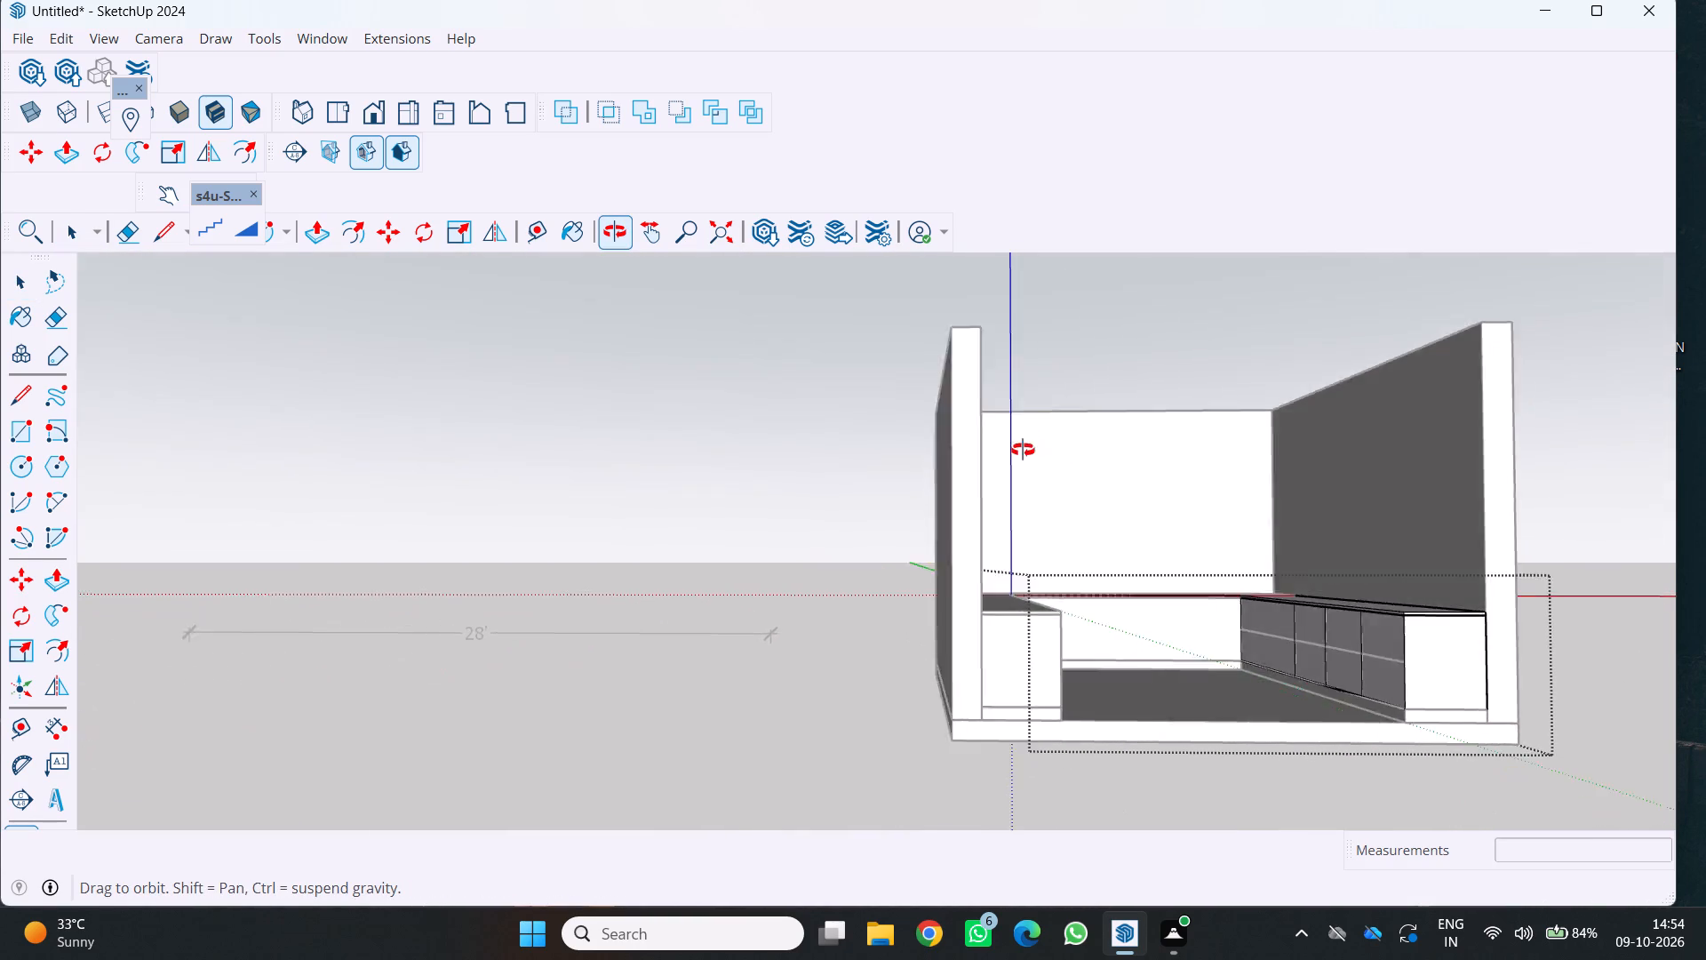
middle_click(1023, 450)
middle_click(1023, 449)
scroll(1033, 452, down, 1)
scroll(1097, 537, up, 2)
scroll(1024, 647, down, 4)
middle_drag(1007, 661, 1004, 705)
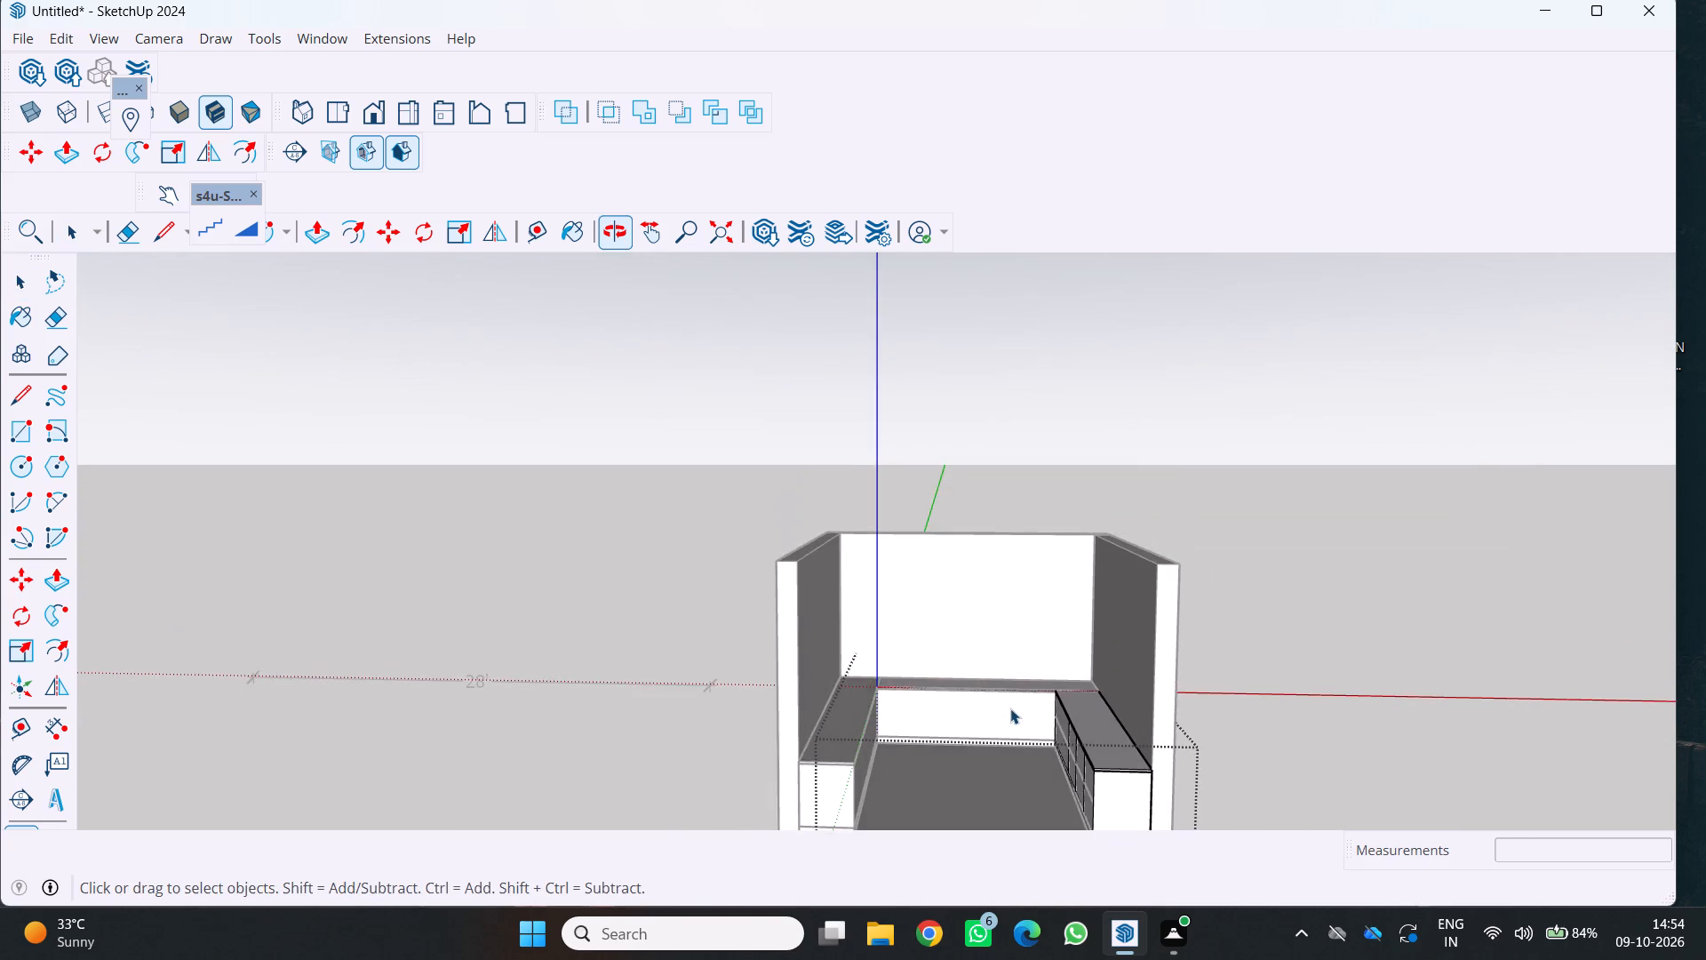
scroll(1012, 711, up, 7)
scroll(1004, 708, down, 9)
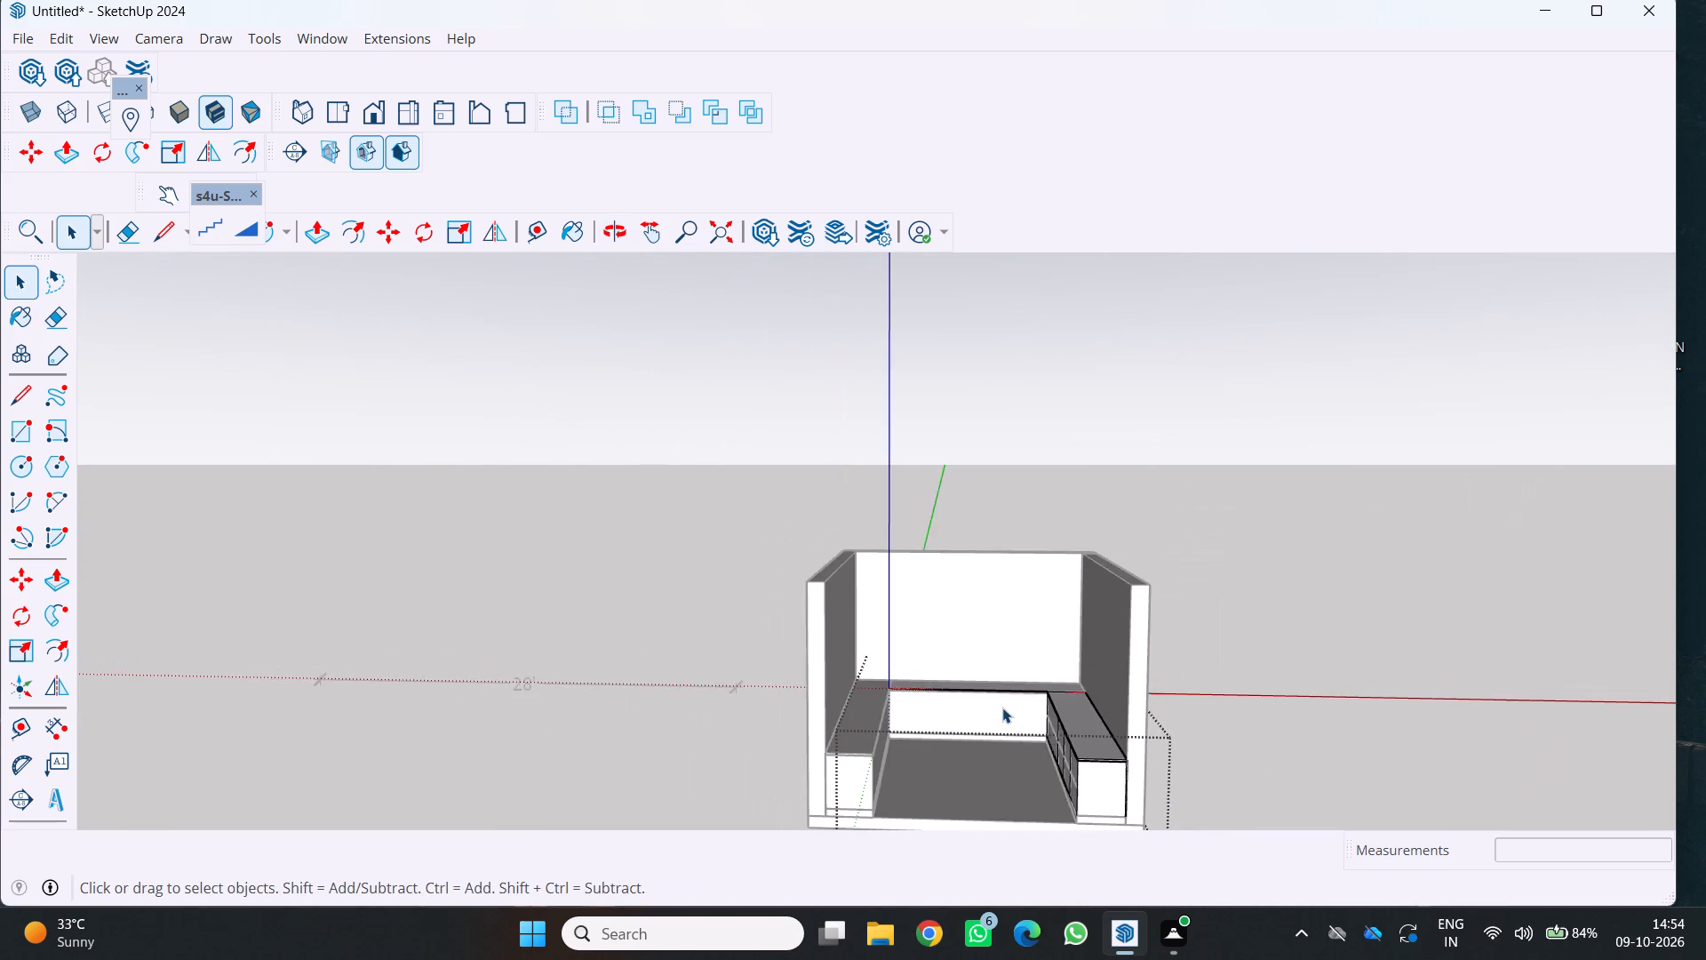
Examine the three cabinet runs from the open front side and from outside the side walls.
middle_drag(1002, 708, 1023, 731)
scroll(1020, 731, up, 4)
middle_click(1224, 652)
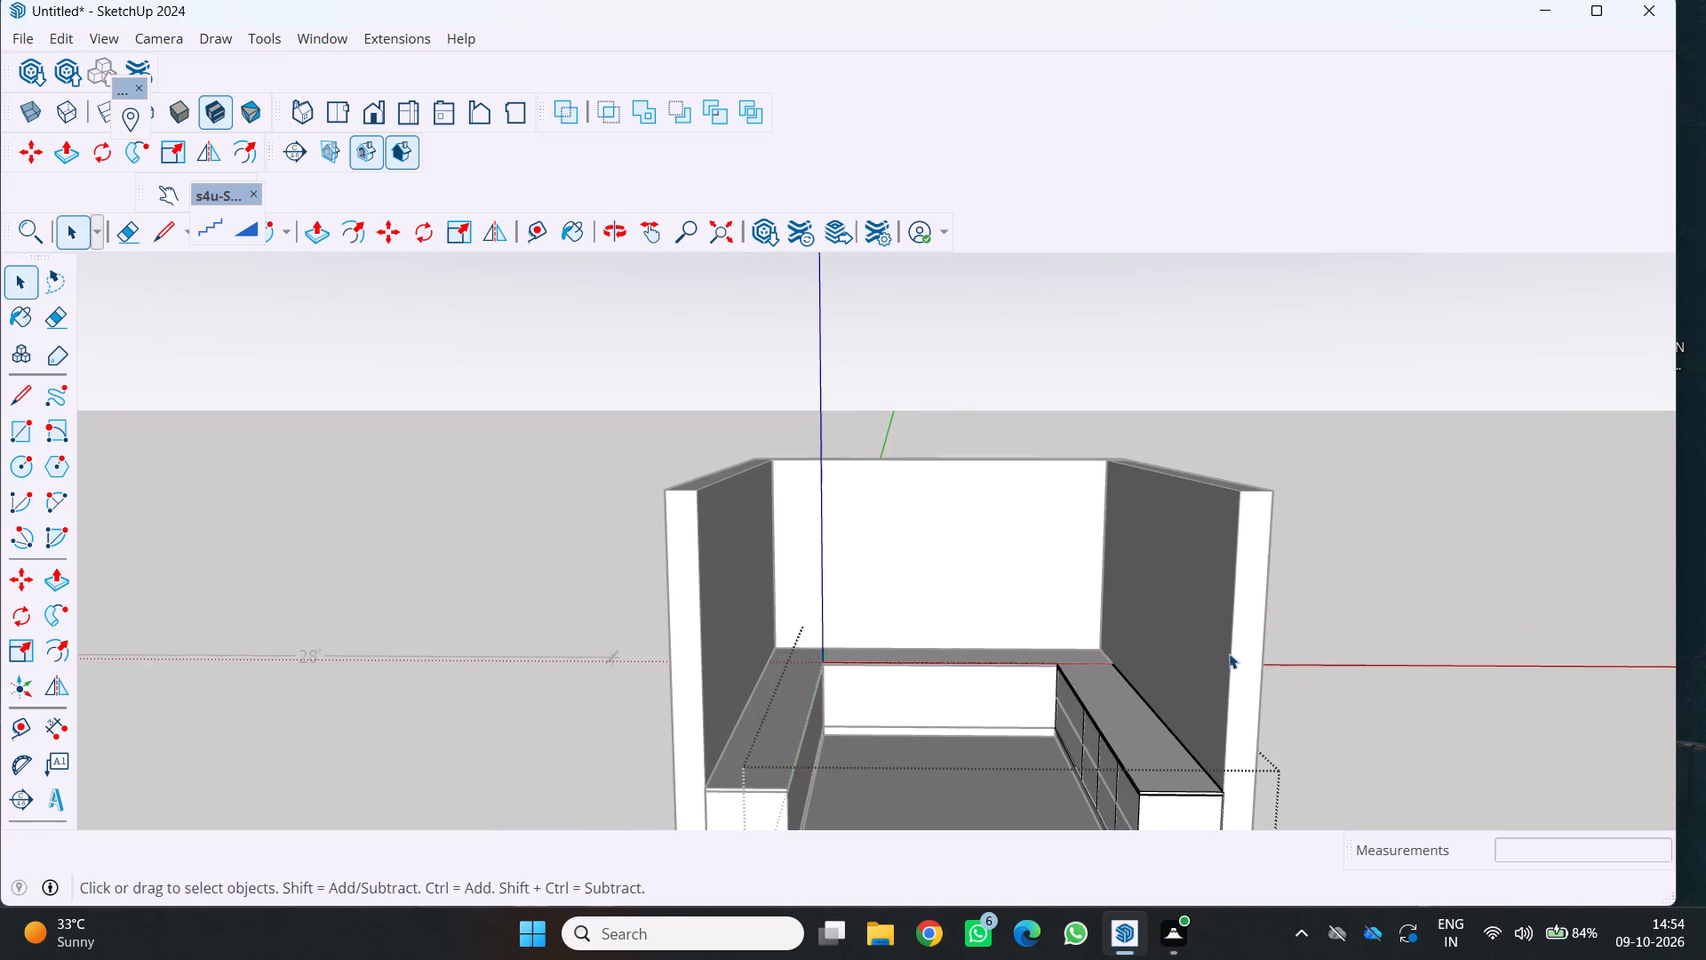
scroll(1125, 674, down, 3)
middle_drag(1125, 677, 1352, 596)
scroll(1116, 724, up, 4)
middle_drag(1052, 727, 1045, 727)
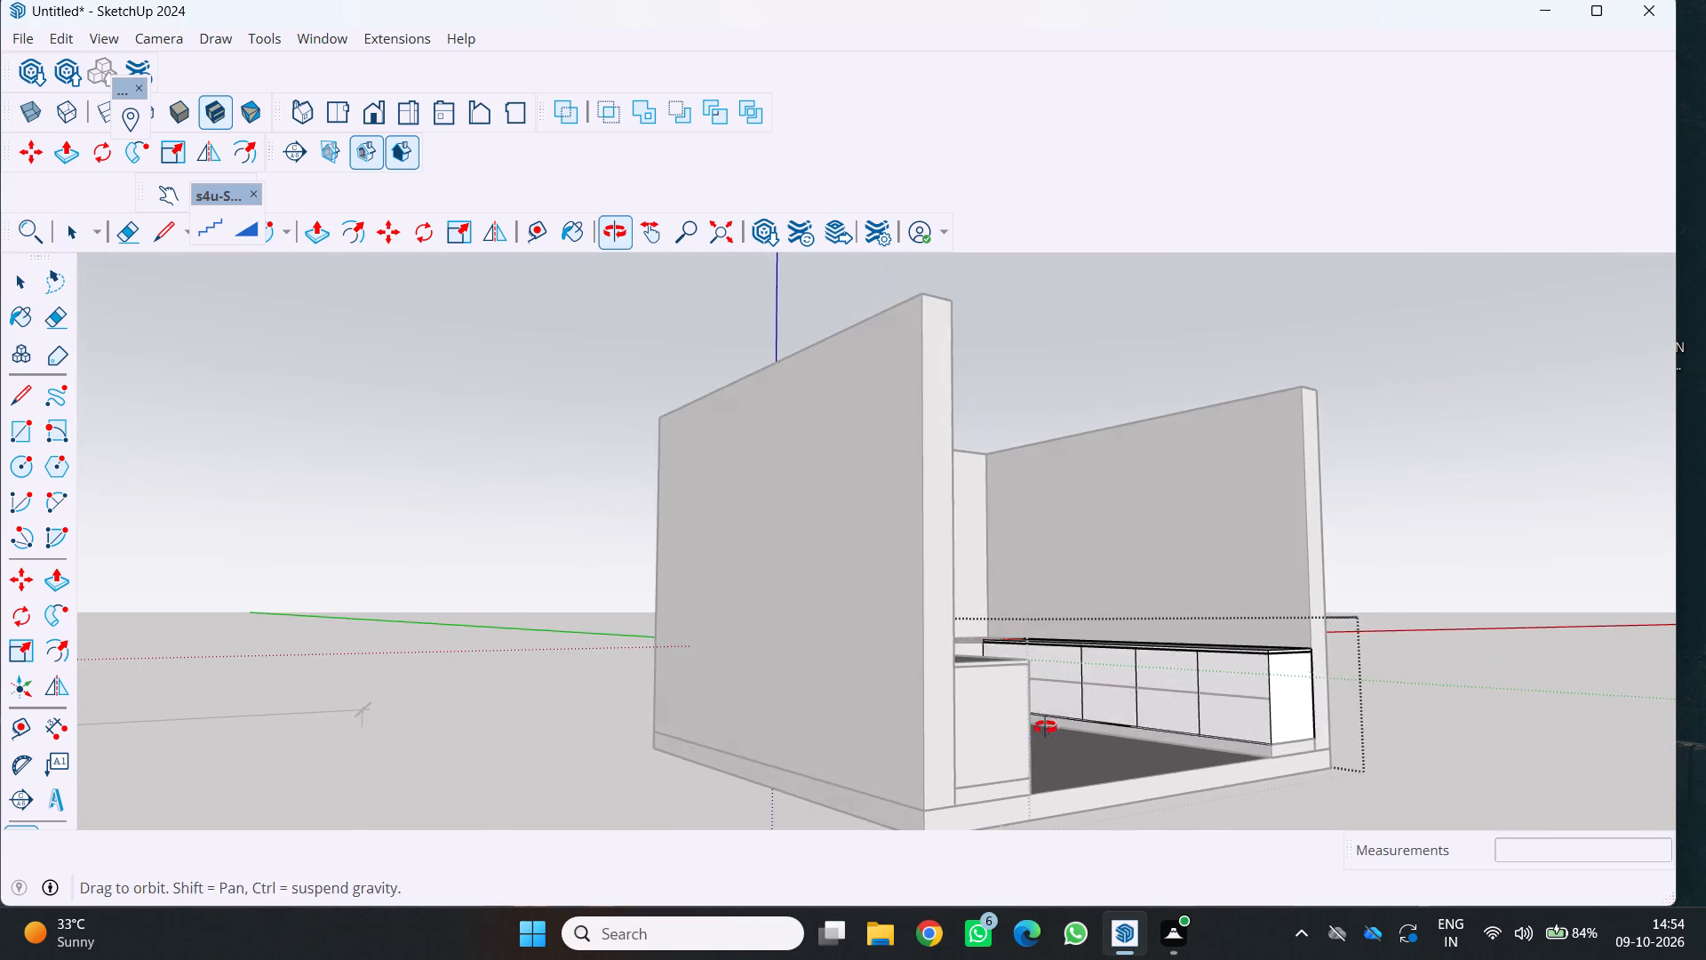
middle_drag(1045, 727, 969, 728)
middle_click(969, 728)
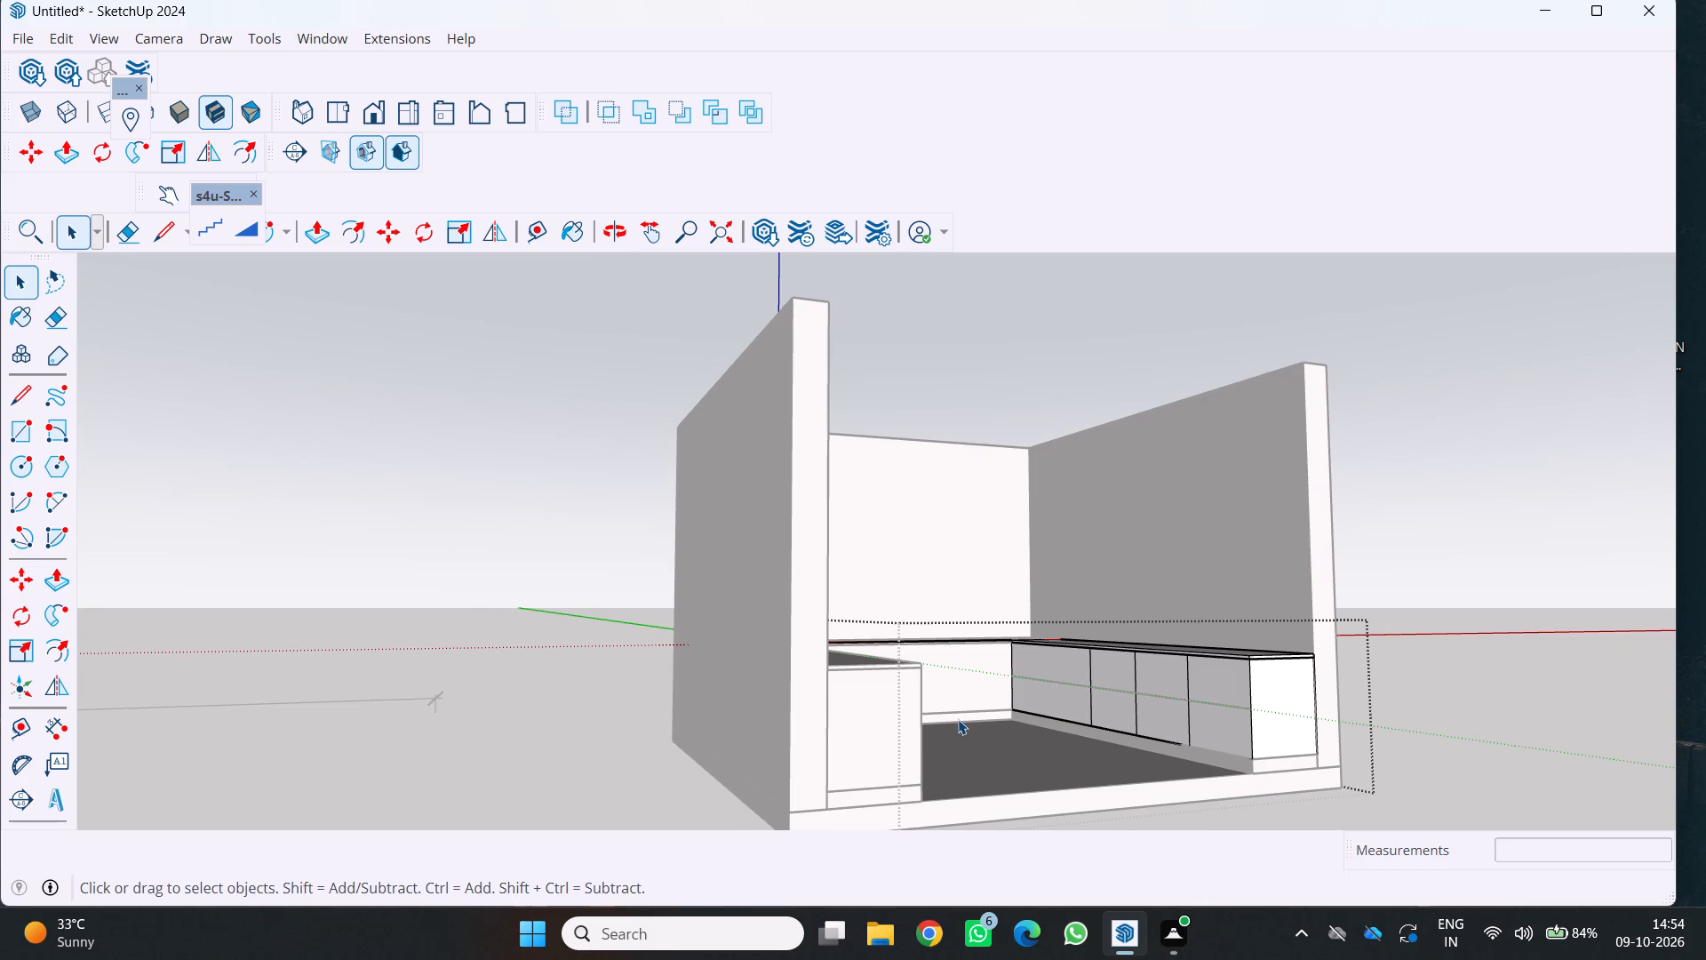
scroll(833, 669, down, 6)
middle_drag(828, 668, 818, 685)
middle_drag(812, 689, 807, 692)
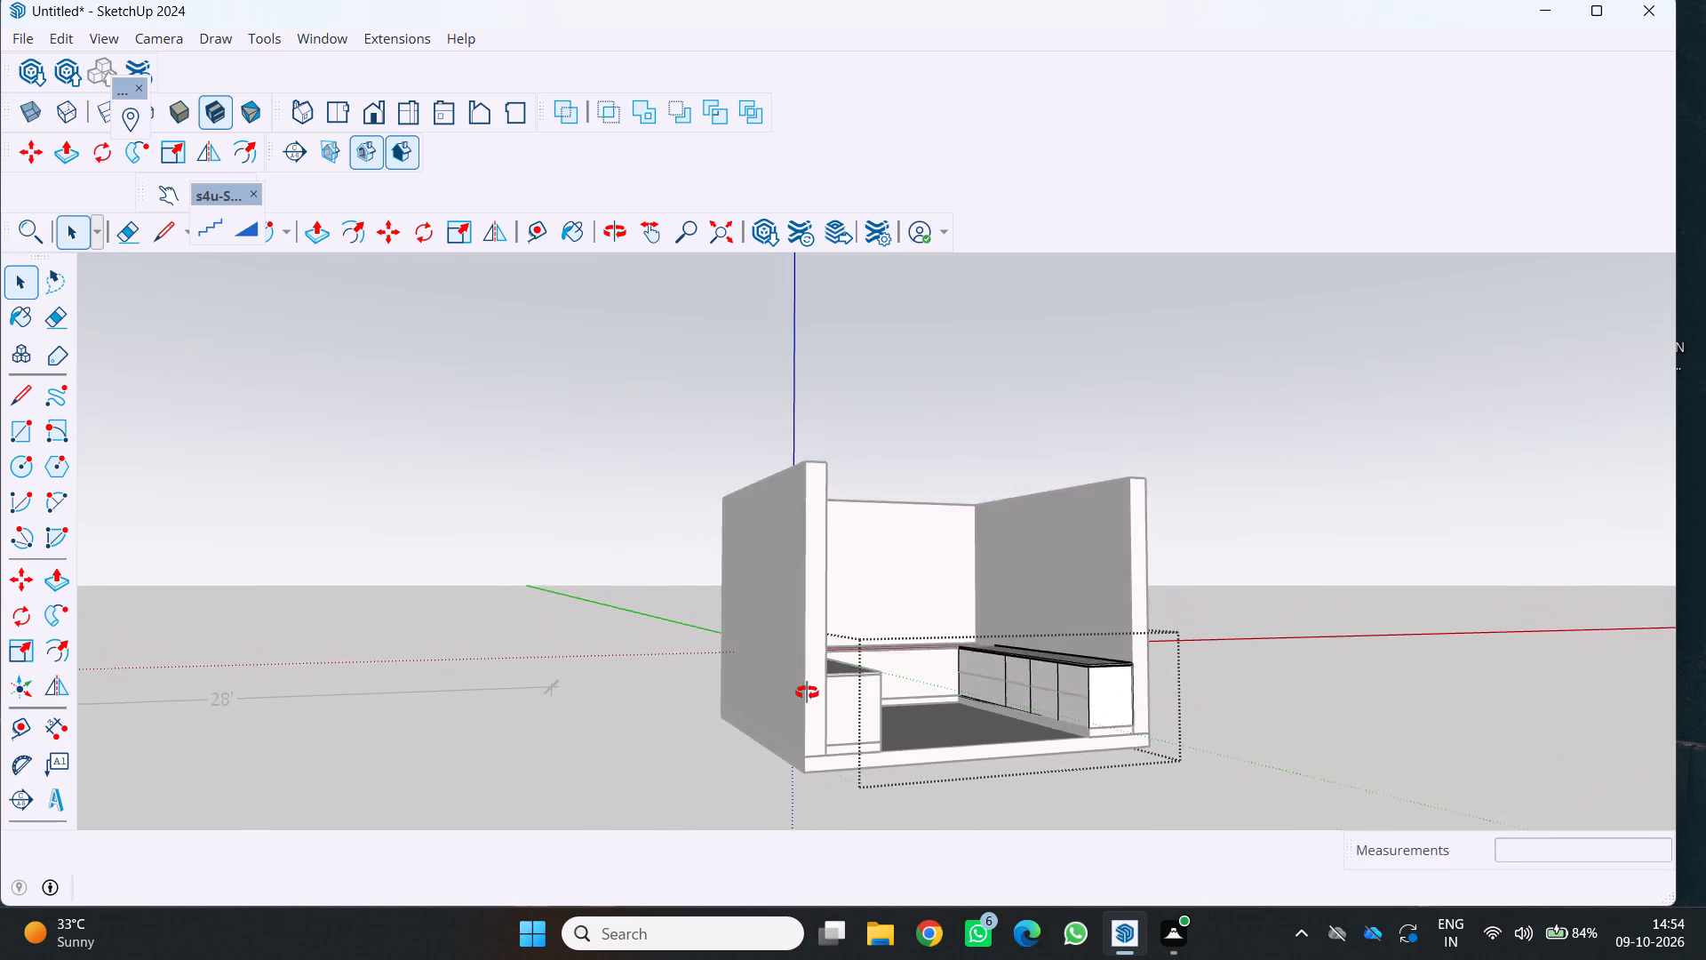
middle_drag(807, 692, 801, 698)
middle_drag(794, 700, 693, 725)
scroll(851, 738, up, 4)
middle_drag(841, 735, 764, 732)
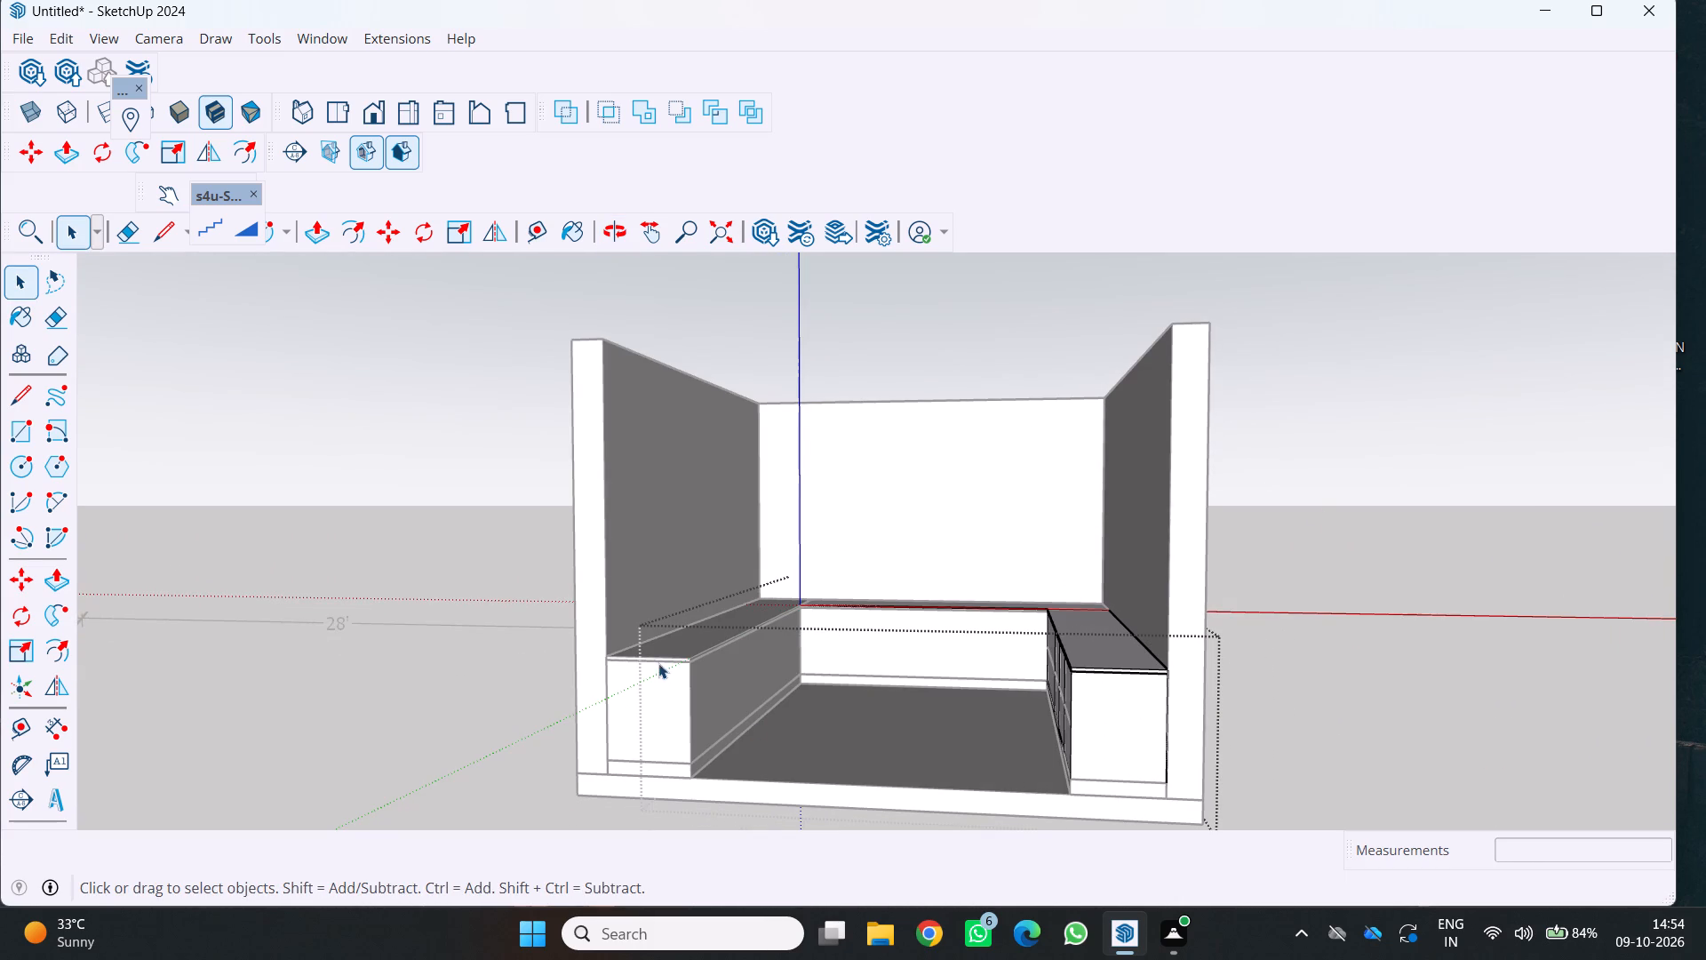
Save the model in the Documents folder as KITCHEN OCT 9.
key(ctrl+s)
click(336, 394)
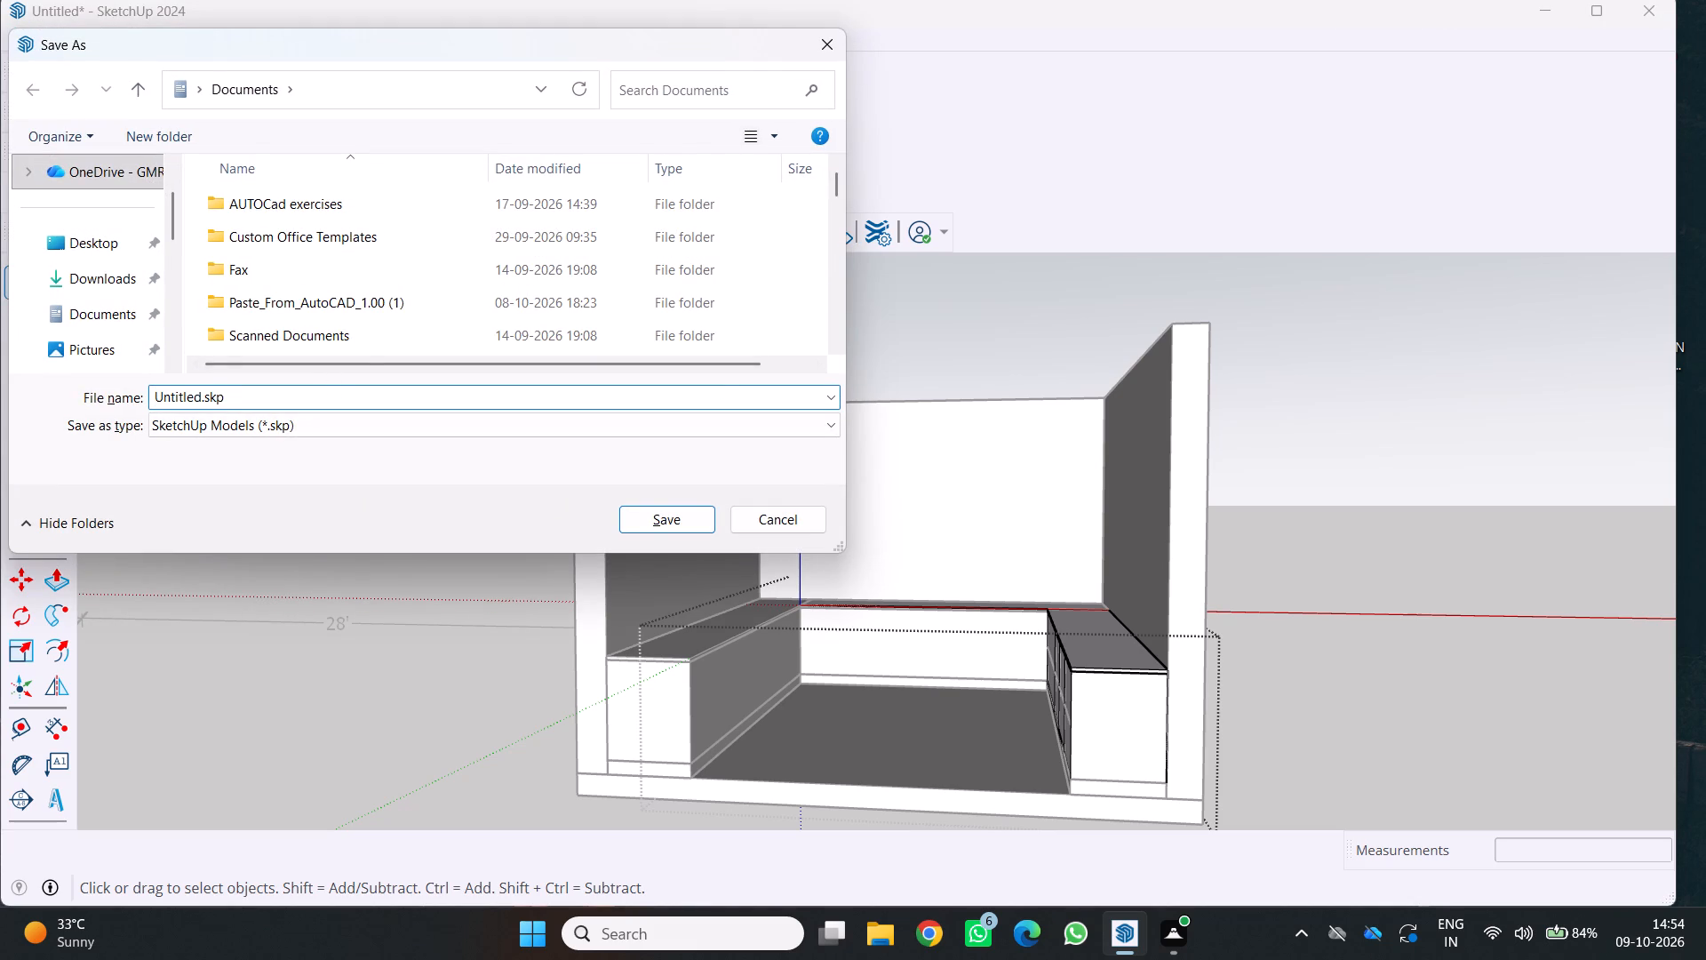
click(228, 401)
key(BackSpace)
key(BackSpace)
key(BackSpace)
key(BackSpace)
key(BackSpace)
key(BackSpace)
key(BackSpace)
key(BackSpace)
key(BackSpace)
key(BackSpace)
key(BackSpace)
key(BackSpace)
key(BackSpace)
key(BackSpace)
key(BackSpace)
key(BackSpace)
key(BackSpace)
key(BackSpace)
key(BackSpace)
key(BackSpace)
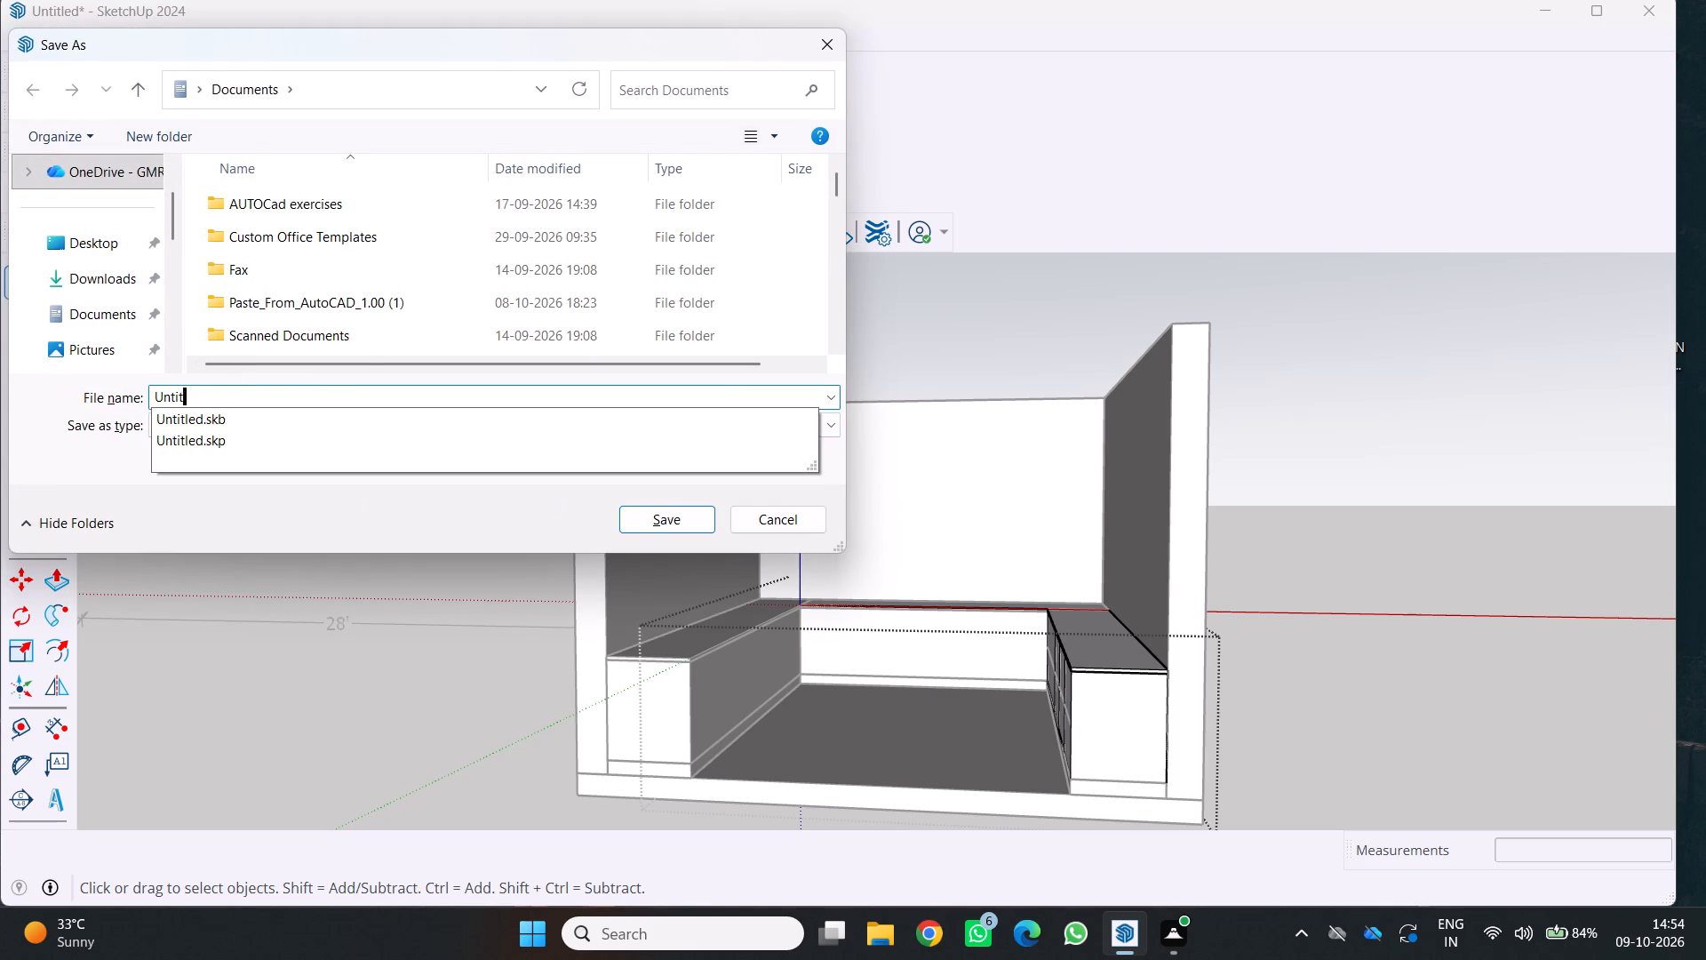
text(KI)
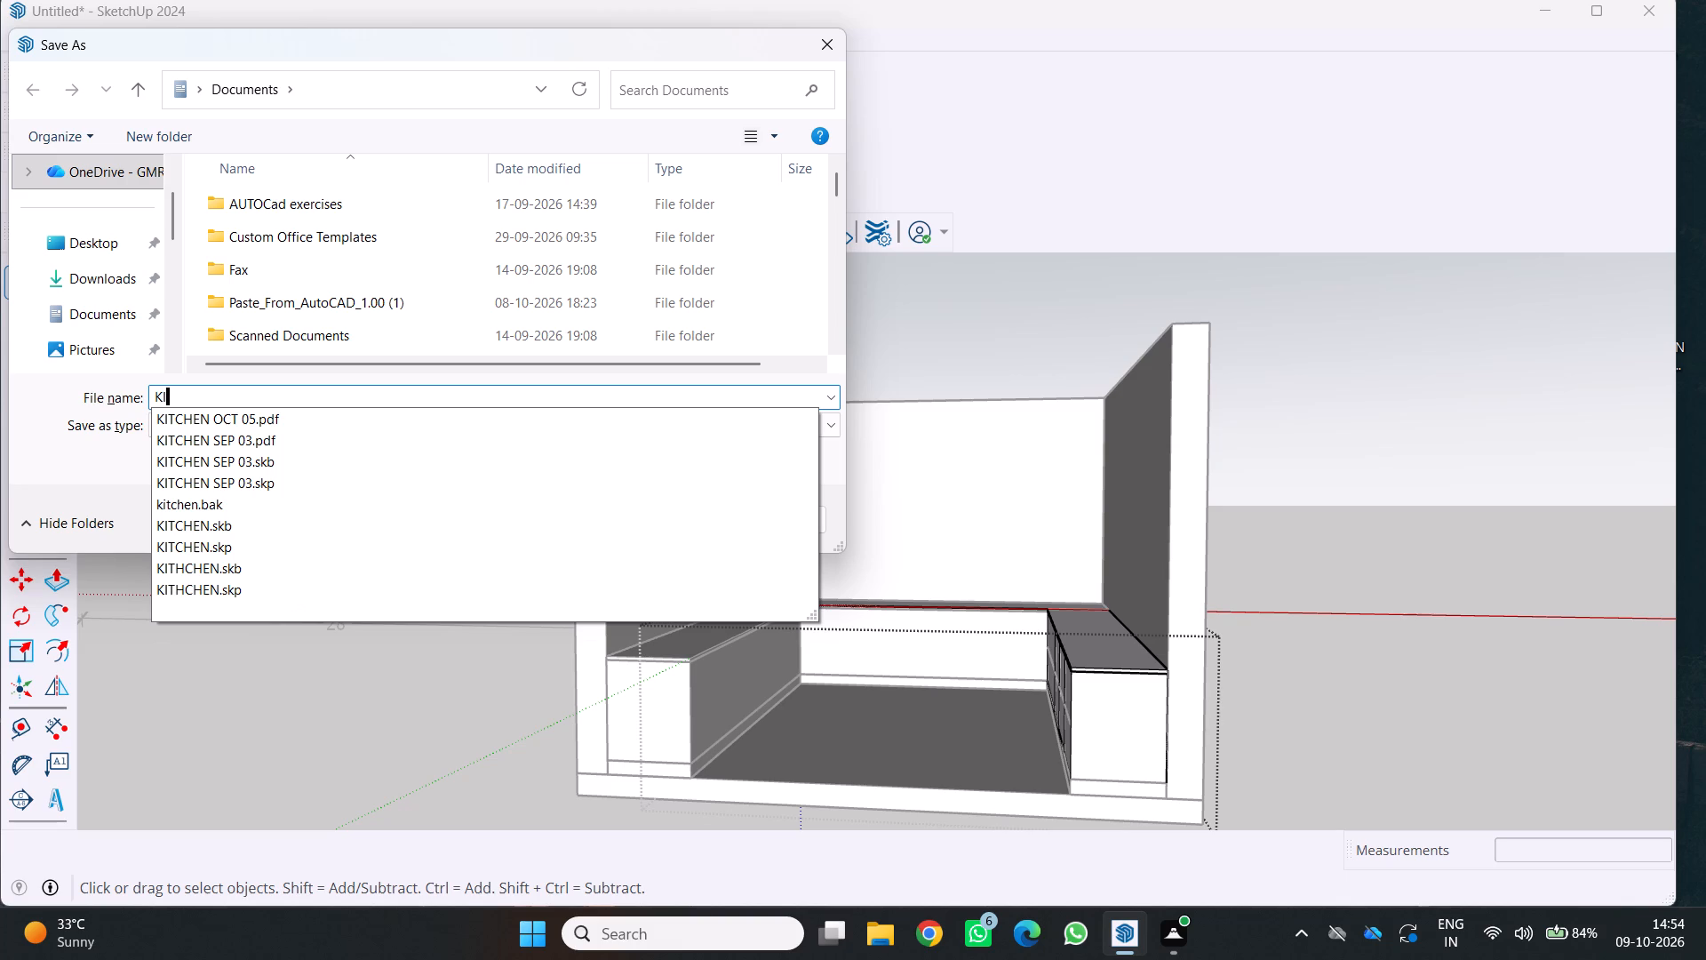
key(t)
text(CHEN)
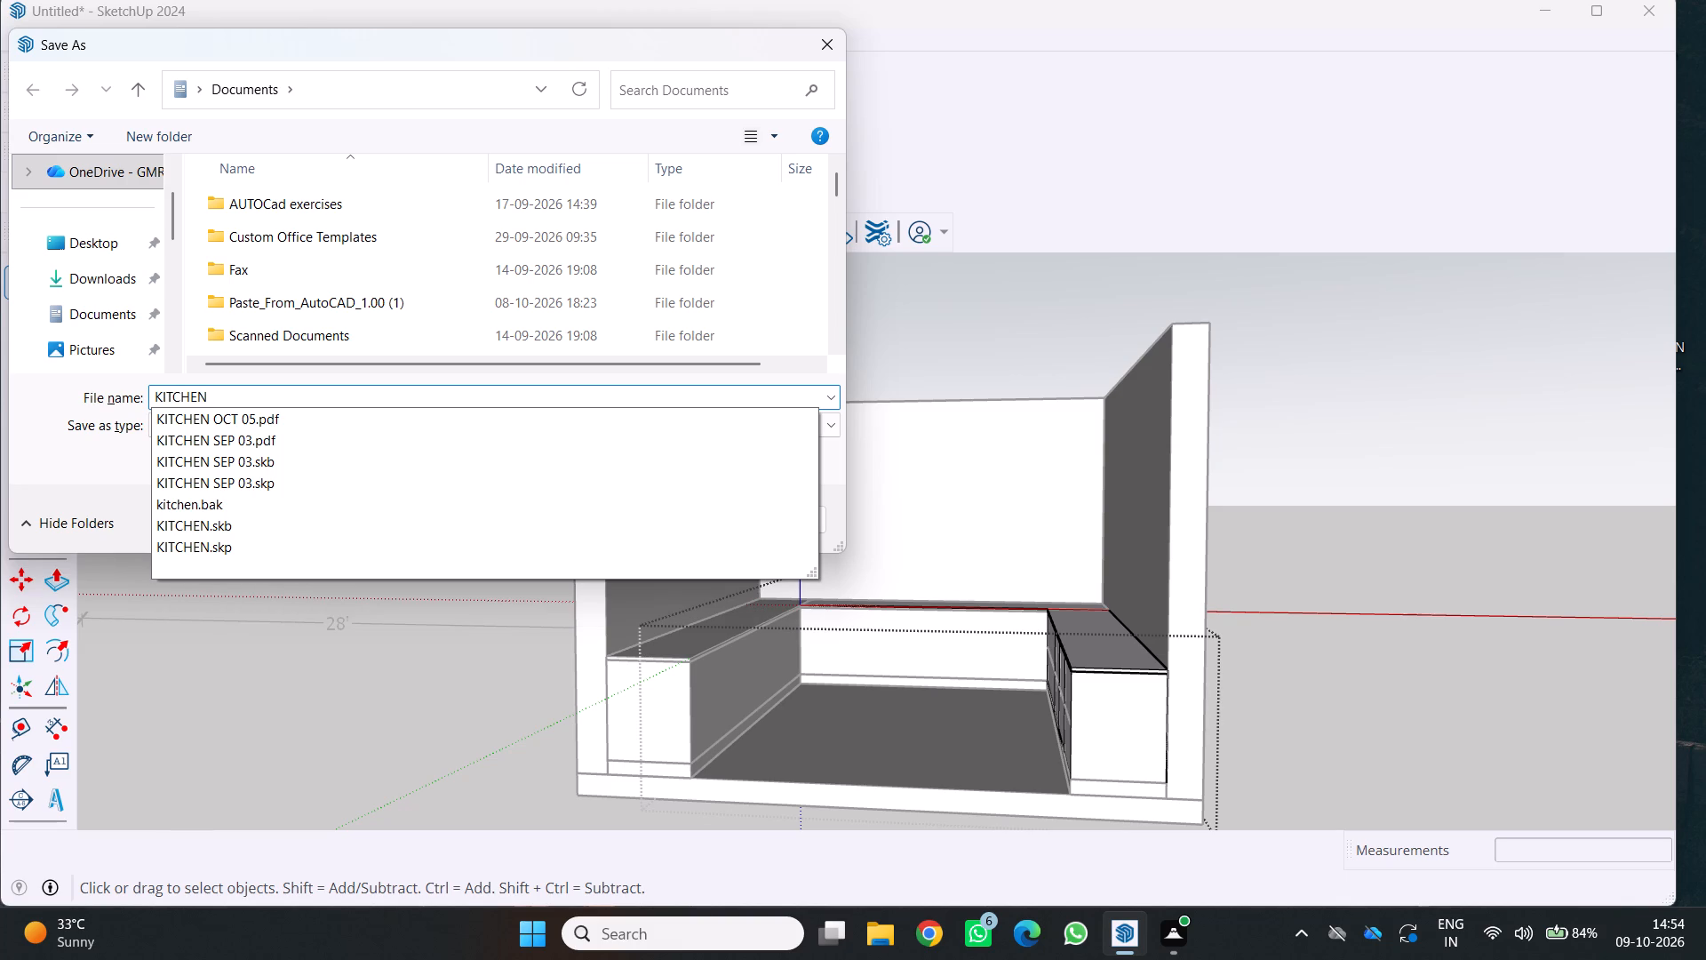
key(space)
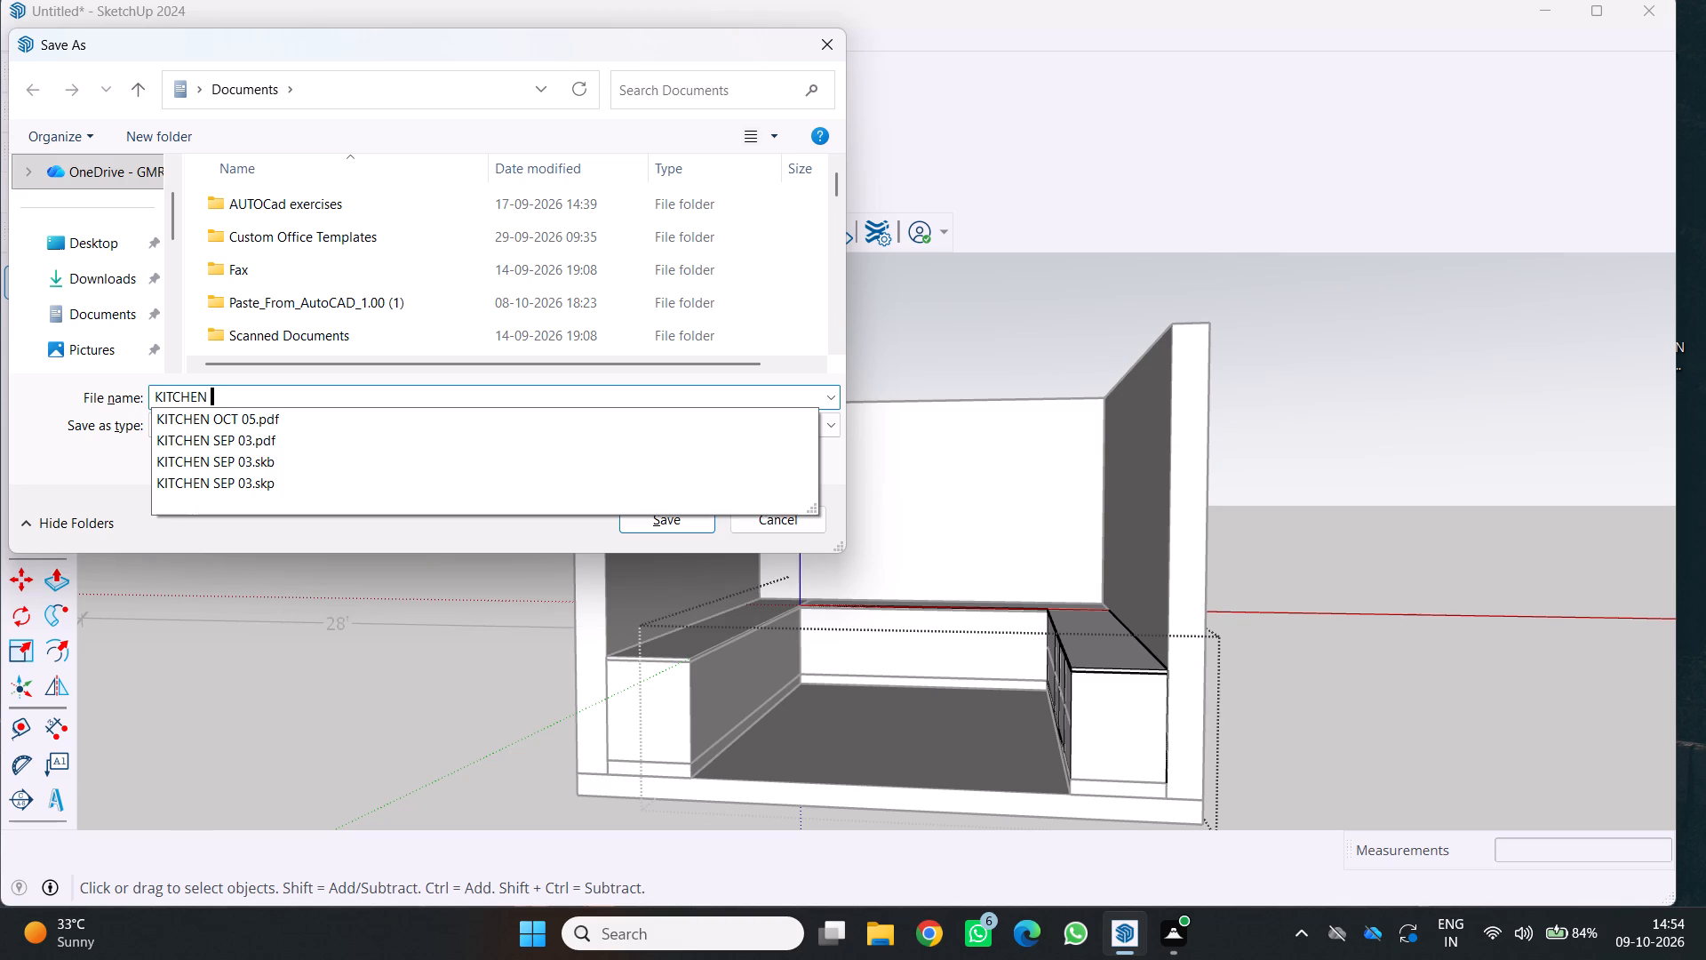
text(OCT)
key(space)
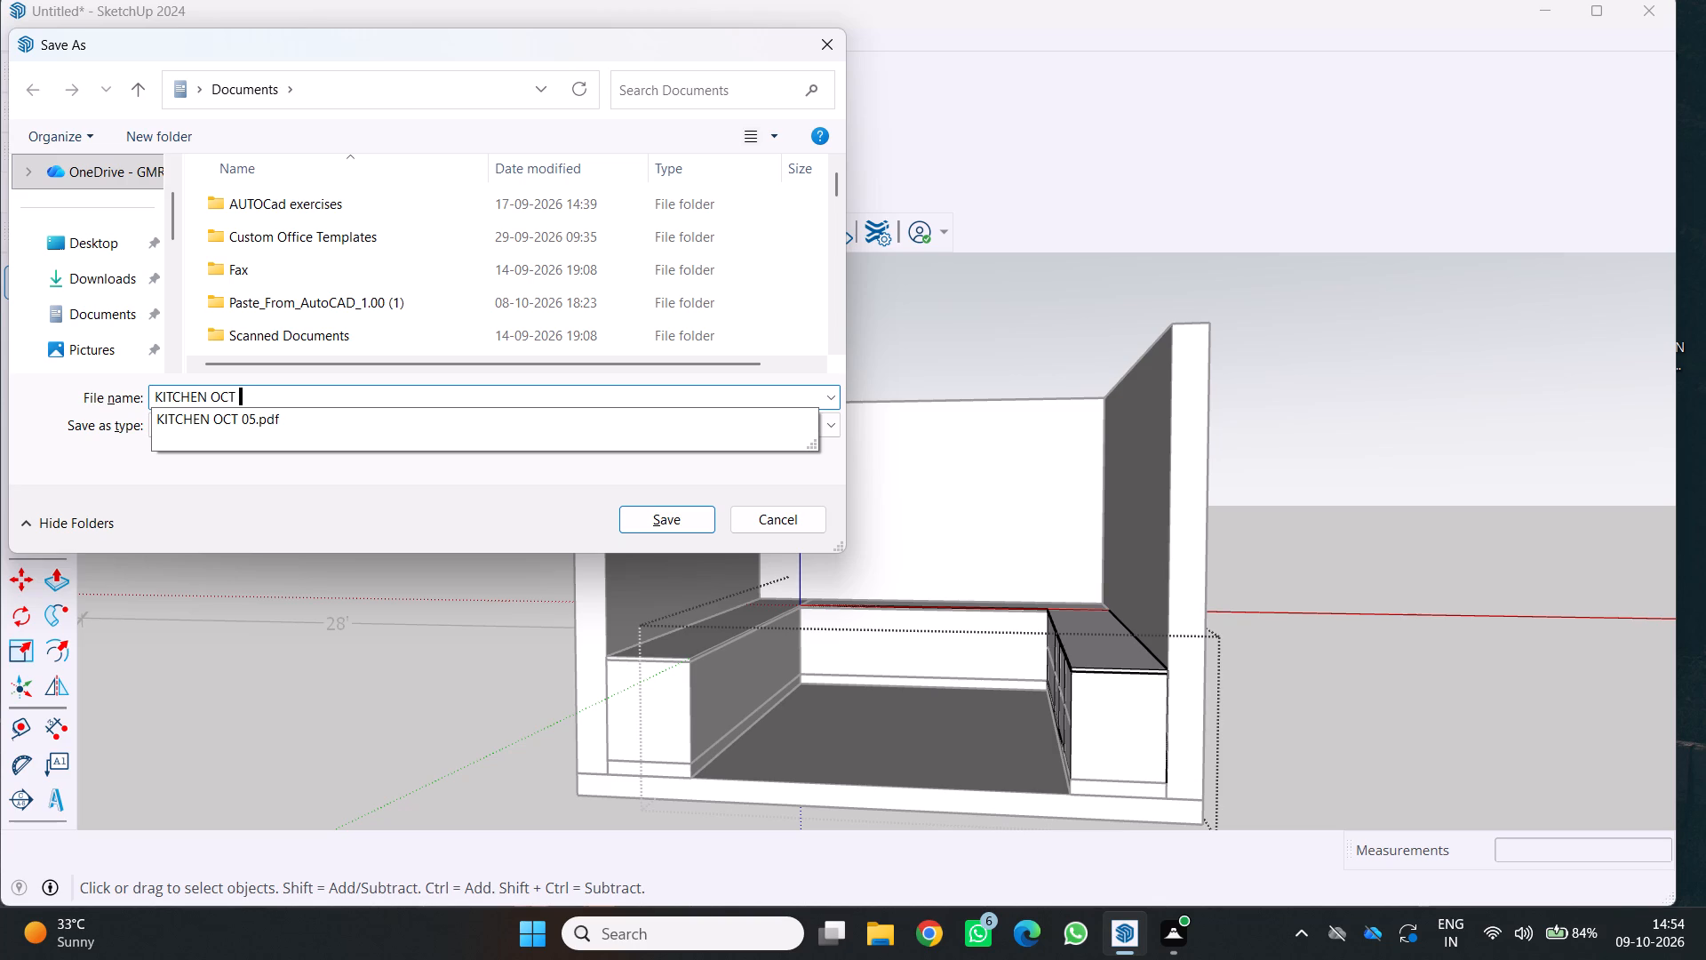
key(9)
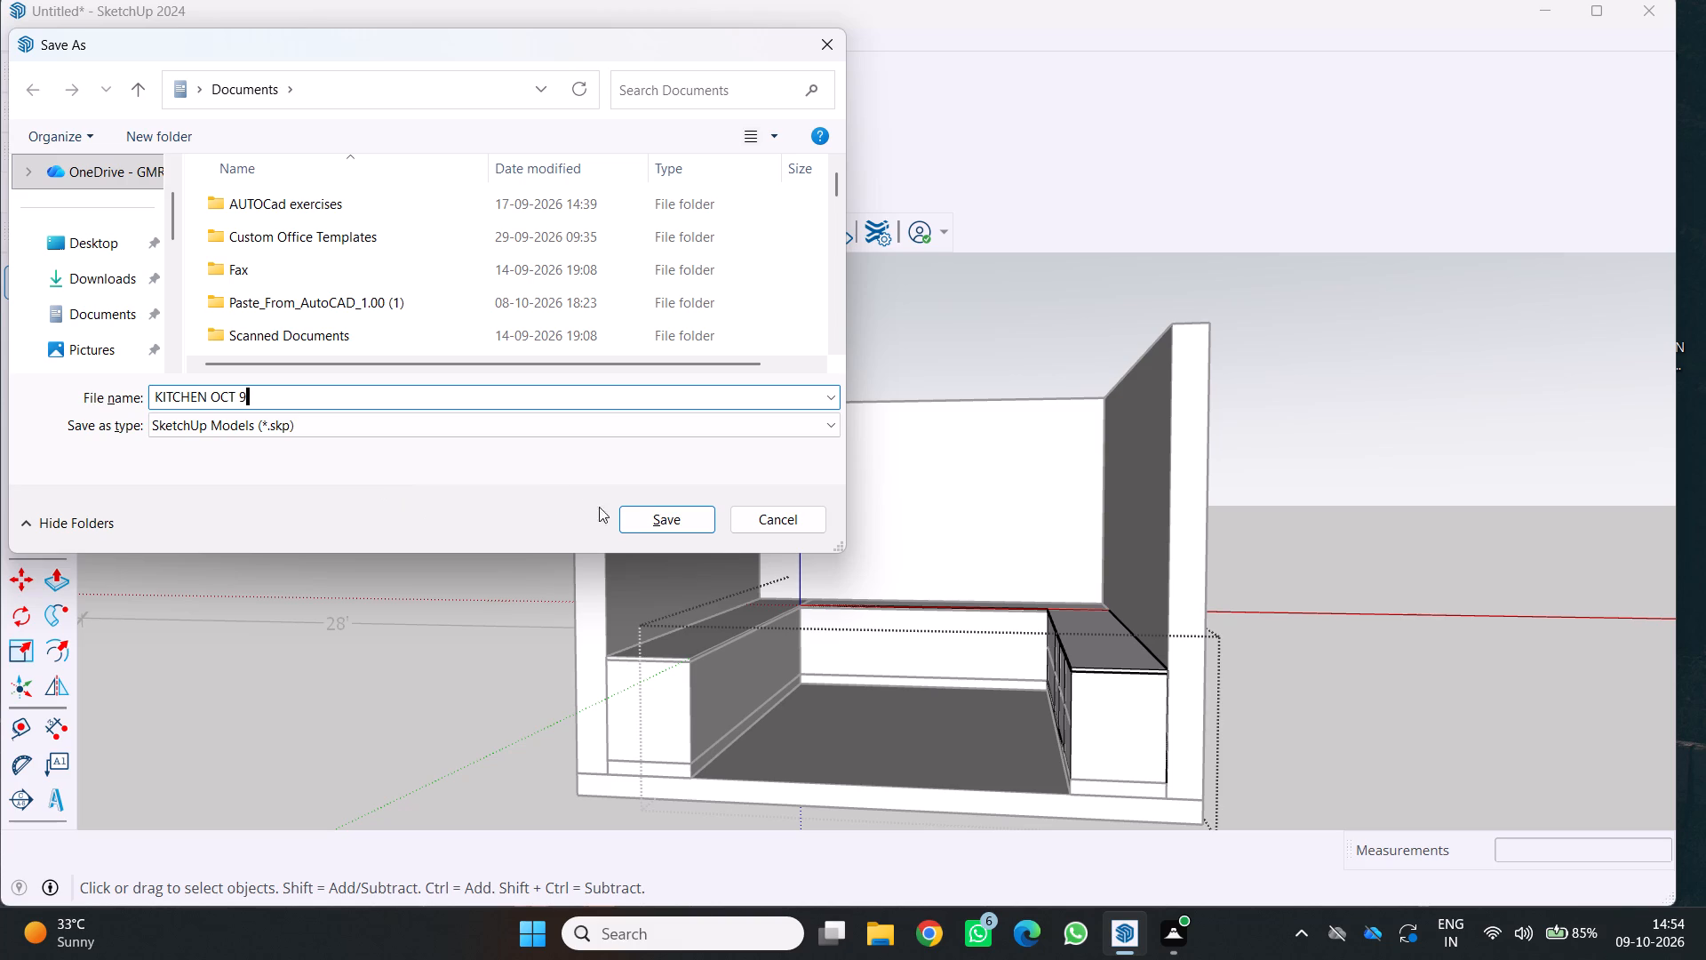
click(678, 525)
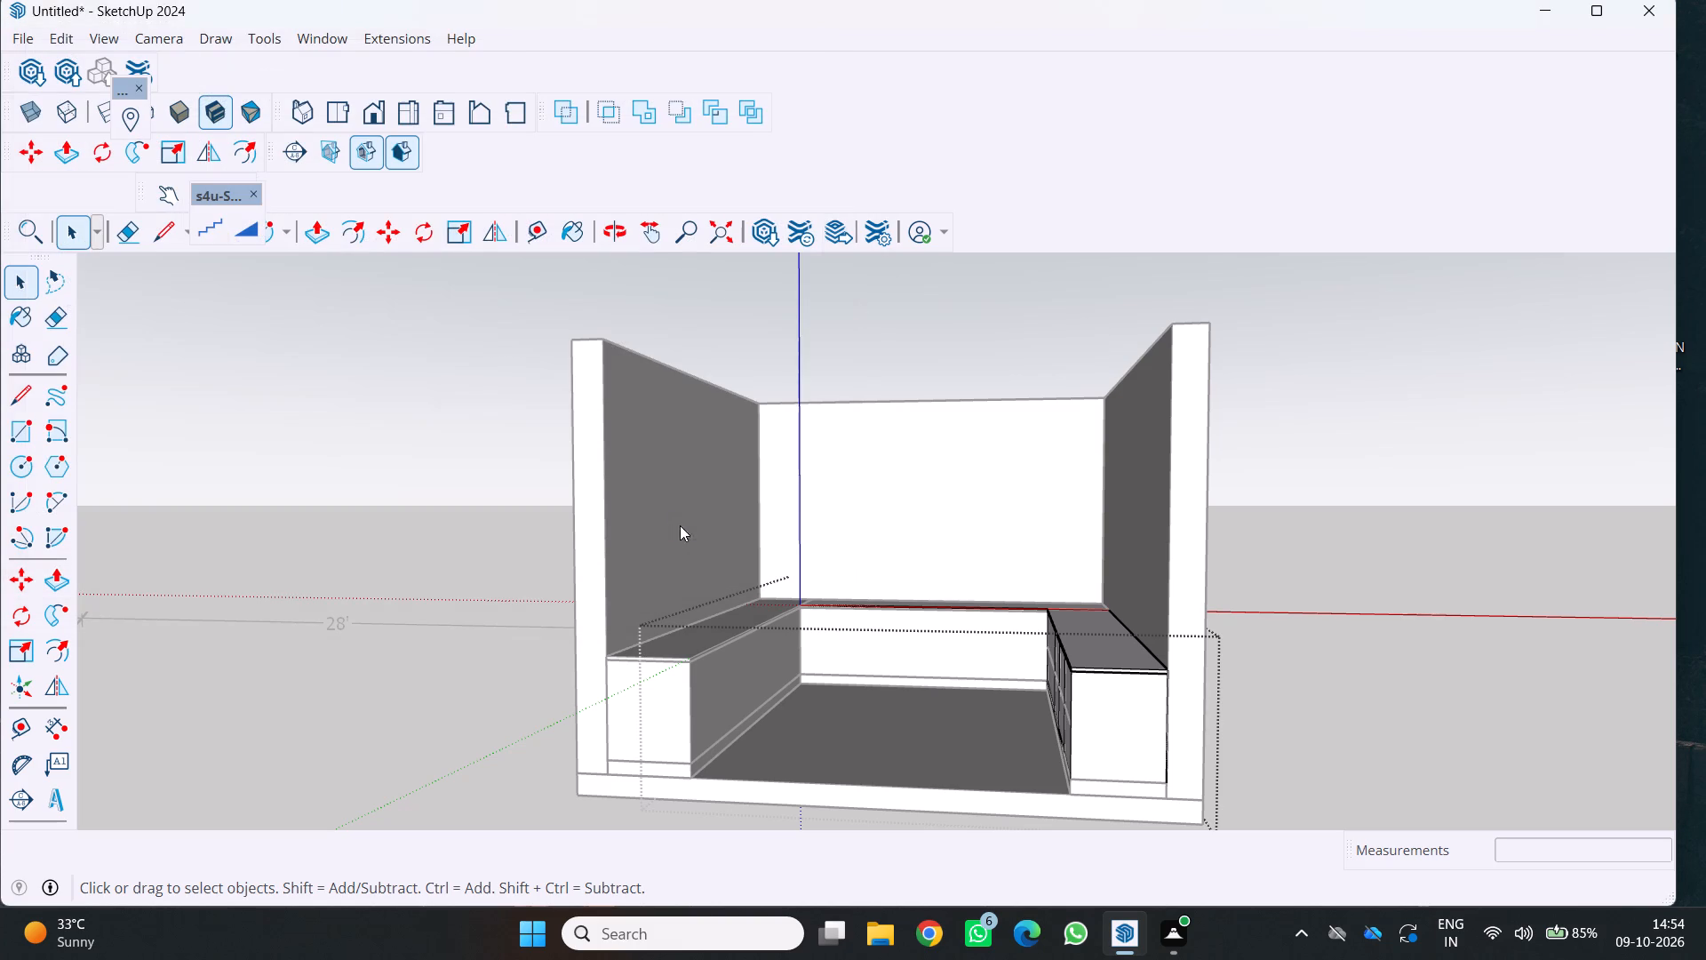
Close the third wall's countertop group and return to the whole model.
middle_drag(725, 648, 785, 743)
scroll(772, 739, up, 2)
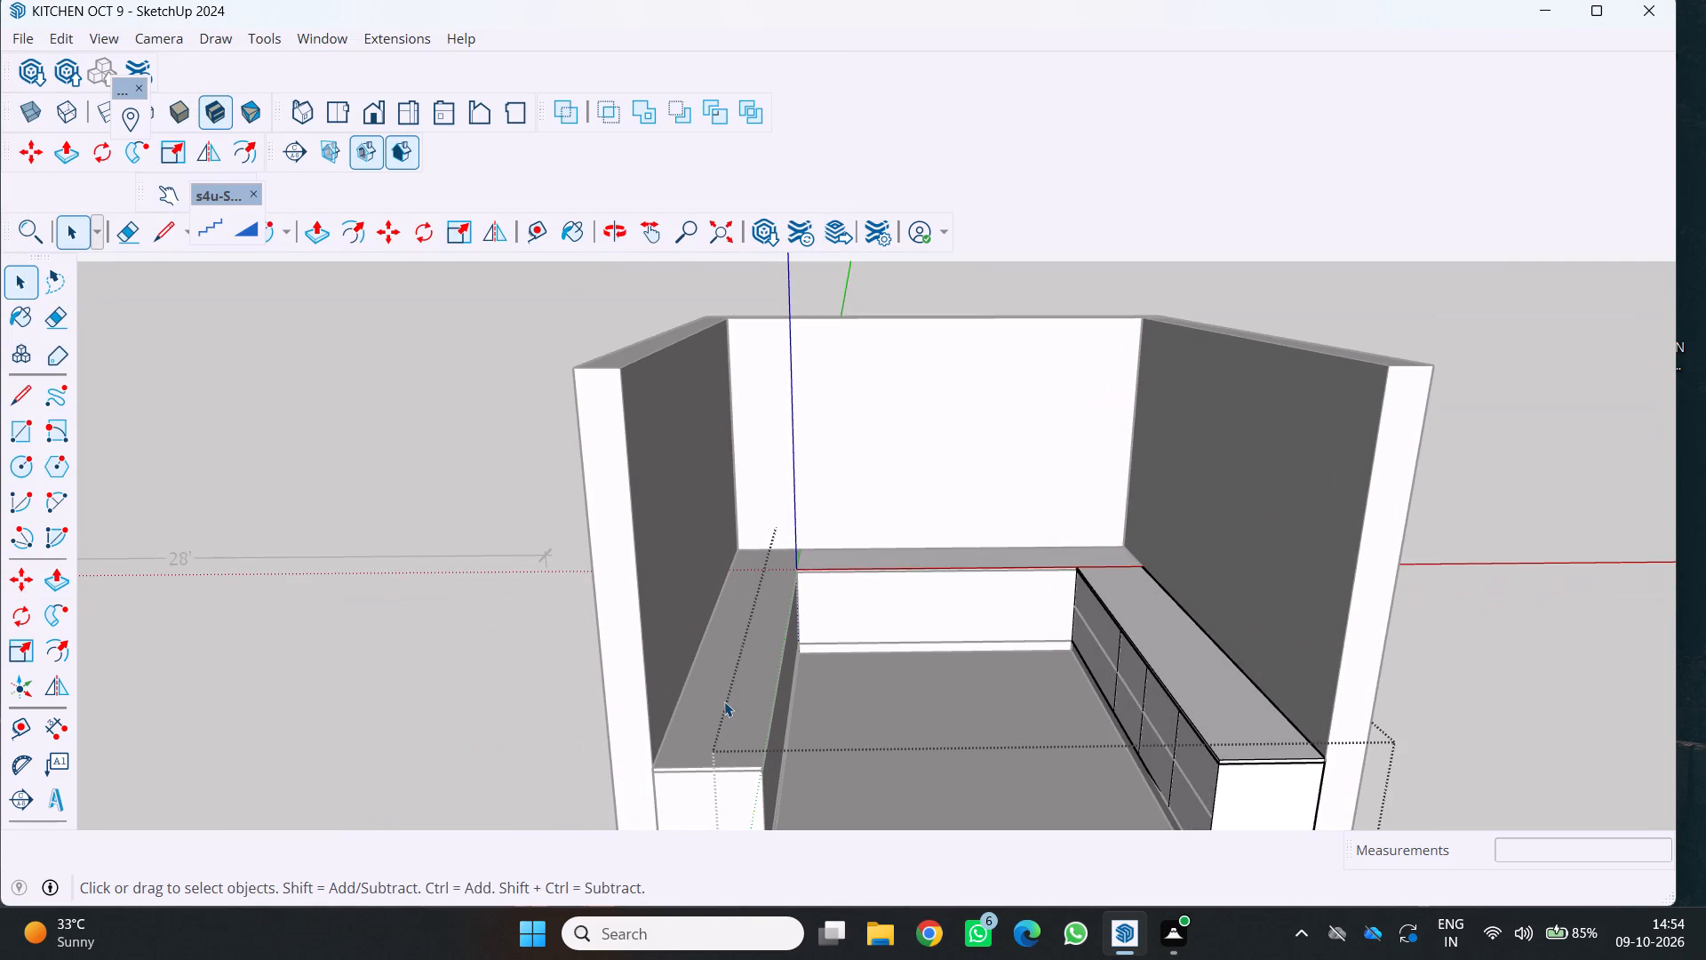
key(space)
drag(62, 692, 167, 689)
click(376, 647)
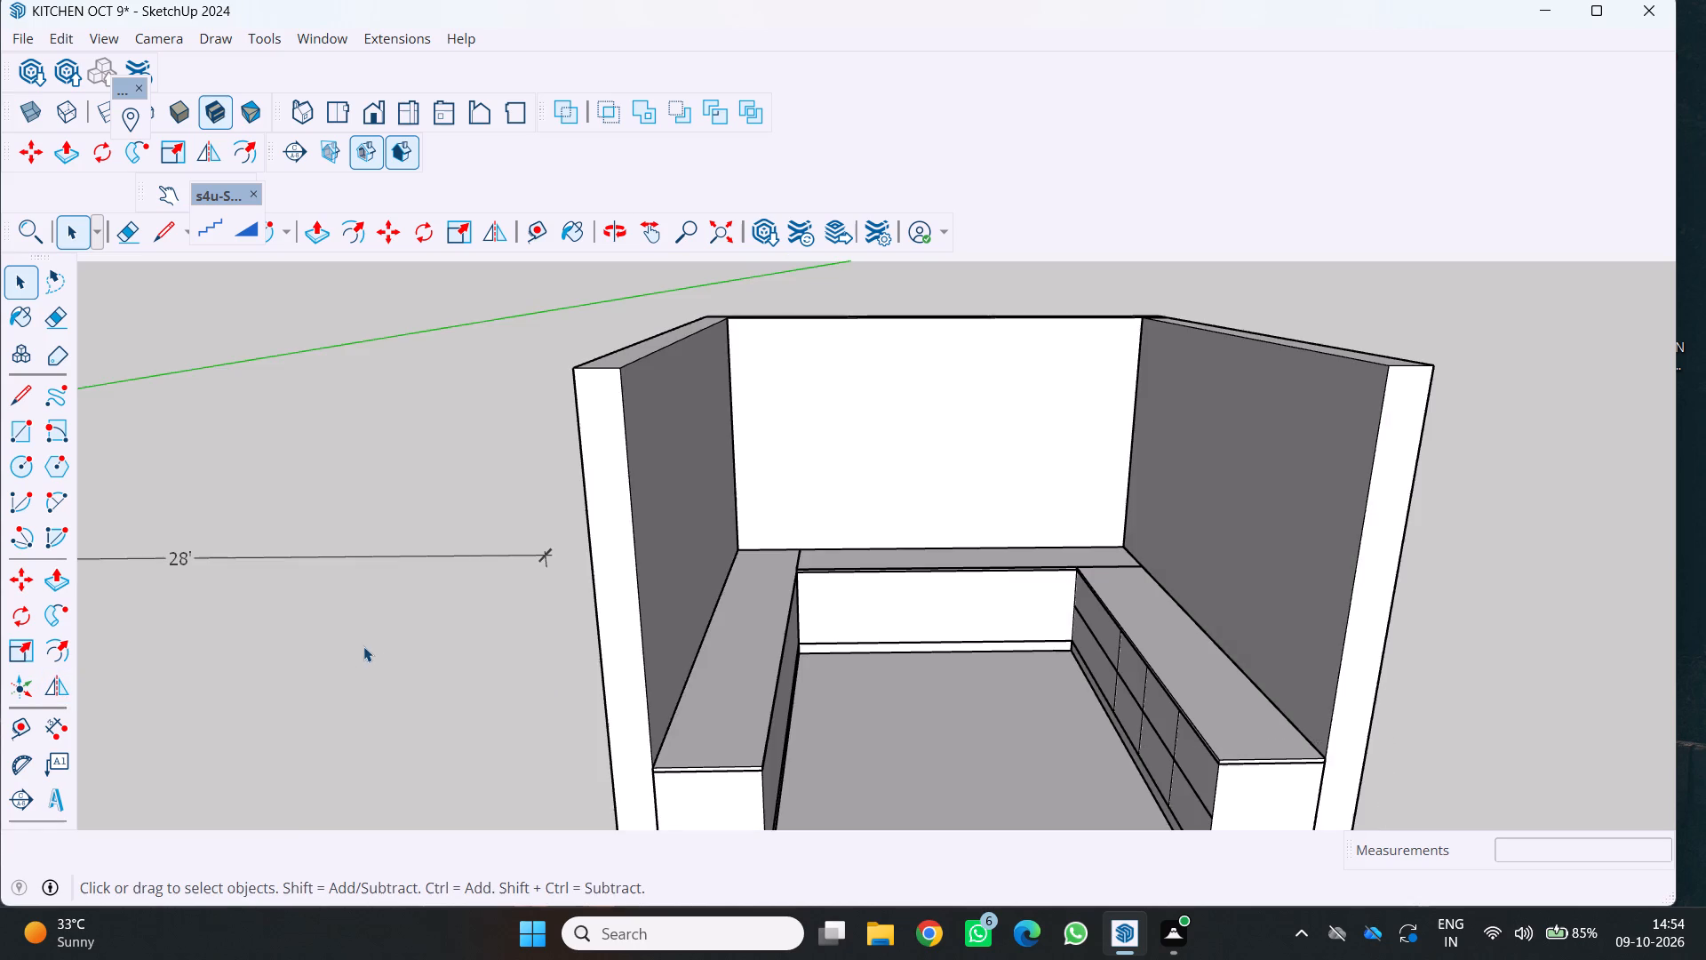
Examine the divided cabinet front along the third wall up close and from the open front side.
middle_drag(363, 646, 328, 576)
scroll(332, 608, down, 2)
middle_drag(336, 625, 385, 636)
middle_drag(393, 639, 404, 640)
middle_drag(429, 640, 449, 637)
scroll(620, 642, up, 2)
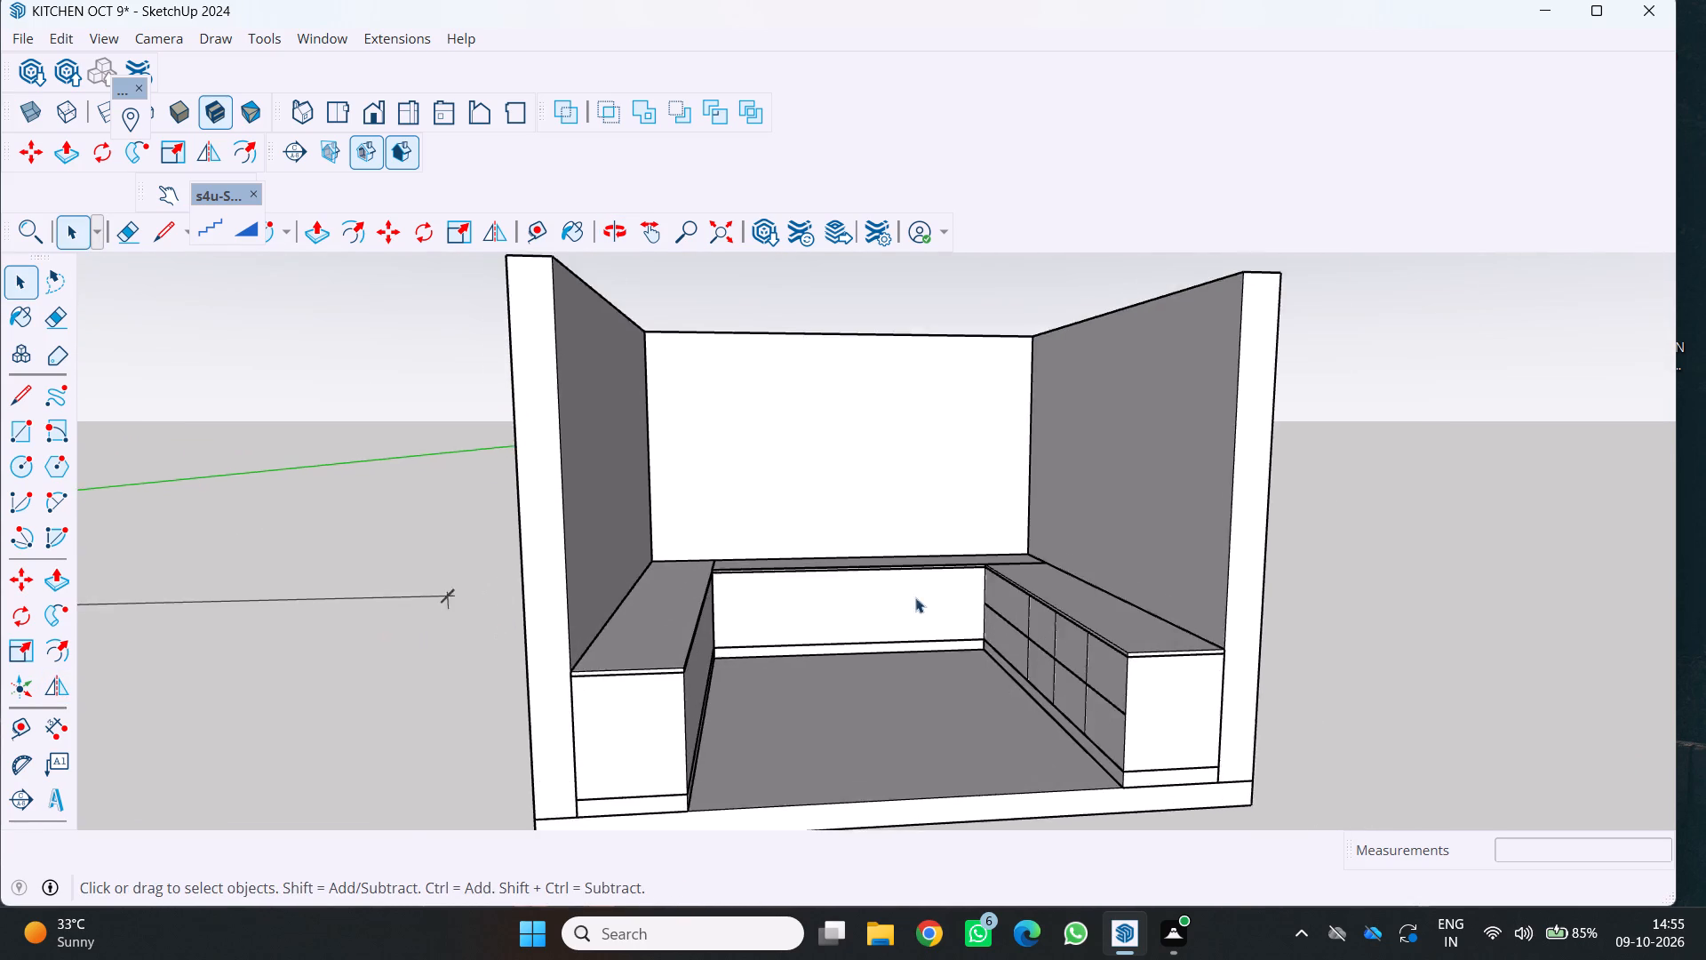
scroll(915, 597, up, 2)
middle_drag(966, 588, 1058, 533)
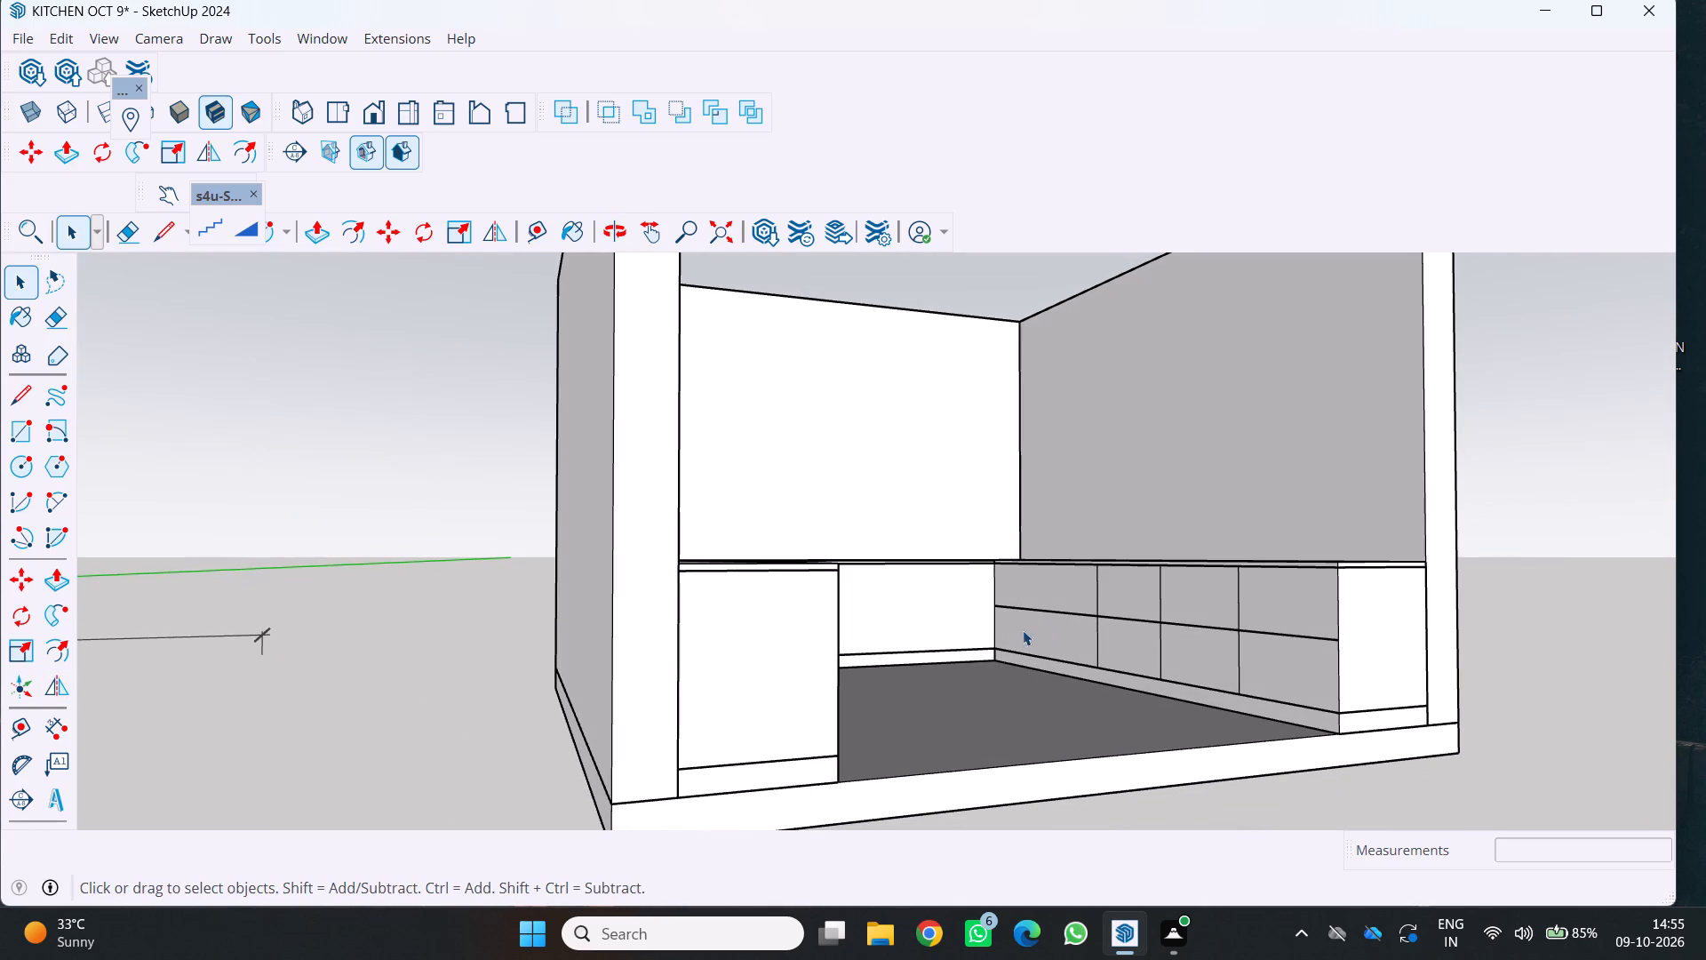
scroll(1072, 631, up, 3)
scroll(1200, 628, up, 1)
middle_drag(1213, 632, 1261, 661)
middle_click(1261, 661)
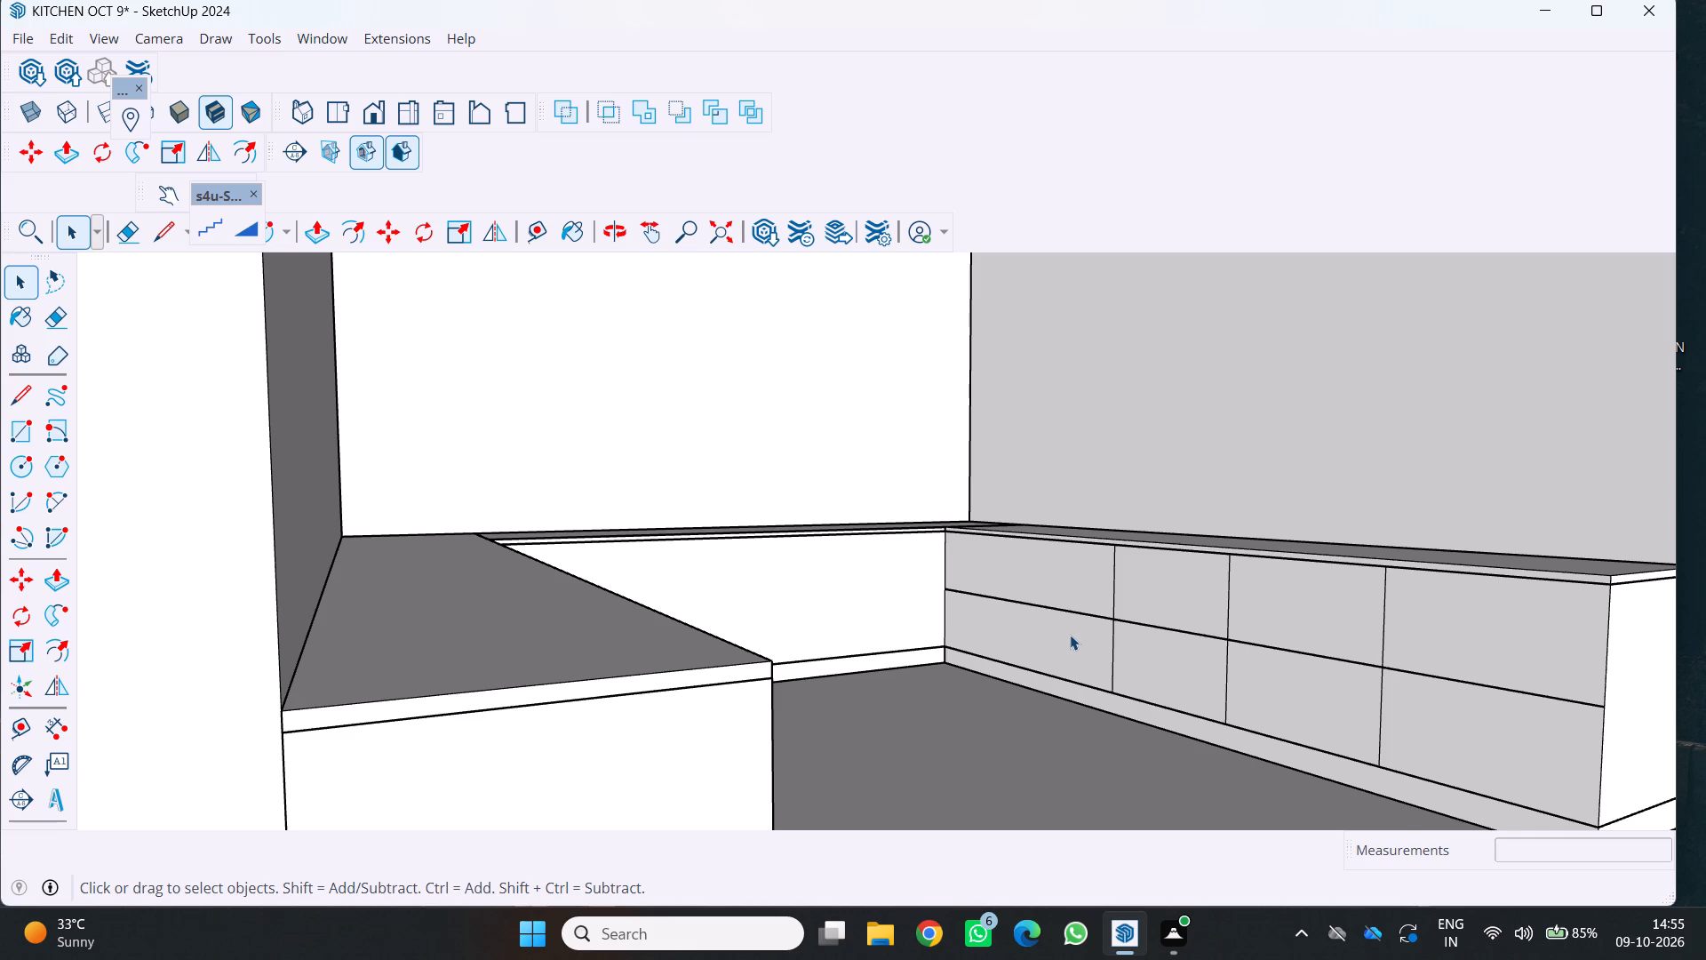
scroll(1078, 636, down, 4)
scroll(1080, 637, up, 1)
middle_drag(1080, 637, 1069, 634)
middle_click(1069, 634)
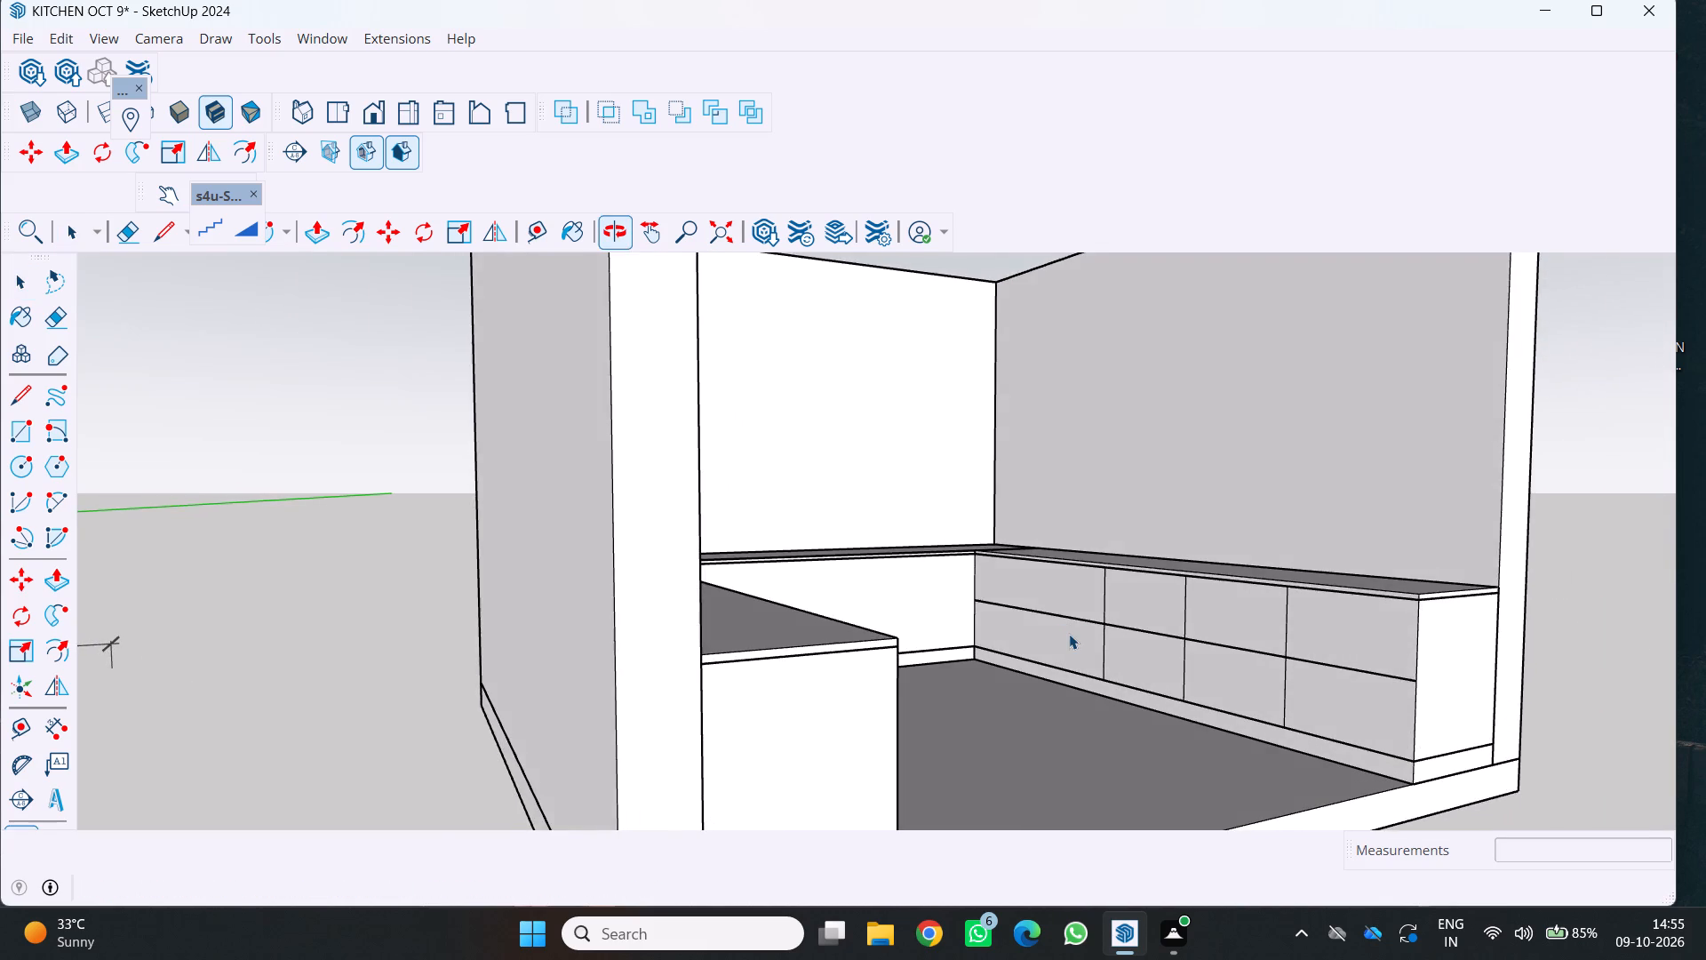
scroll(1069, 634, up, 3)
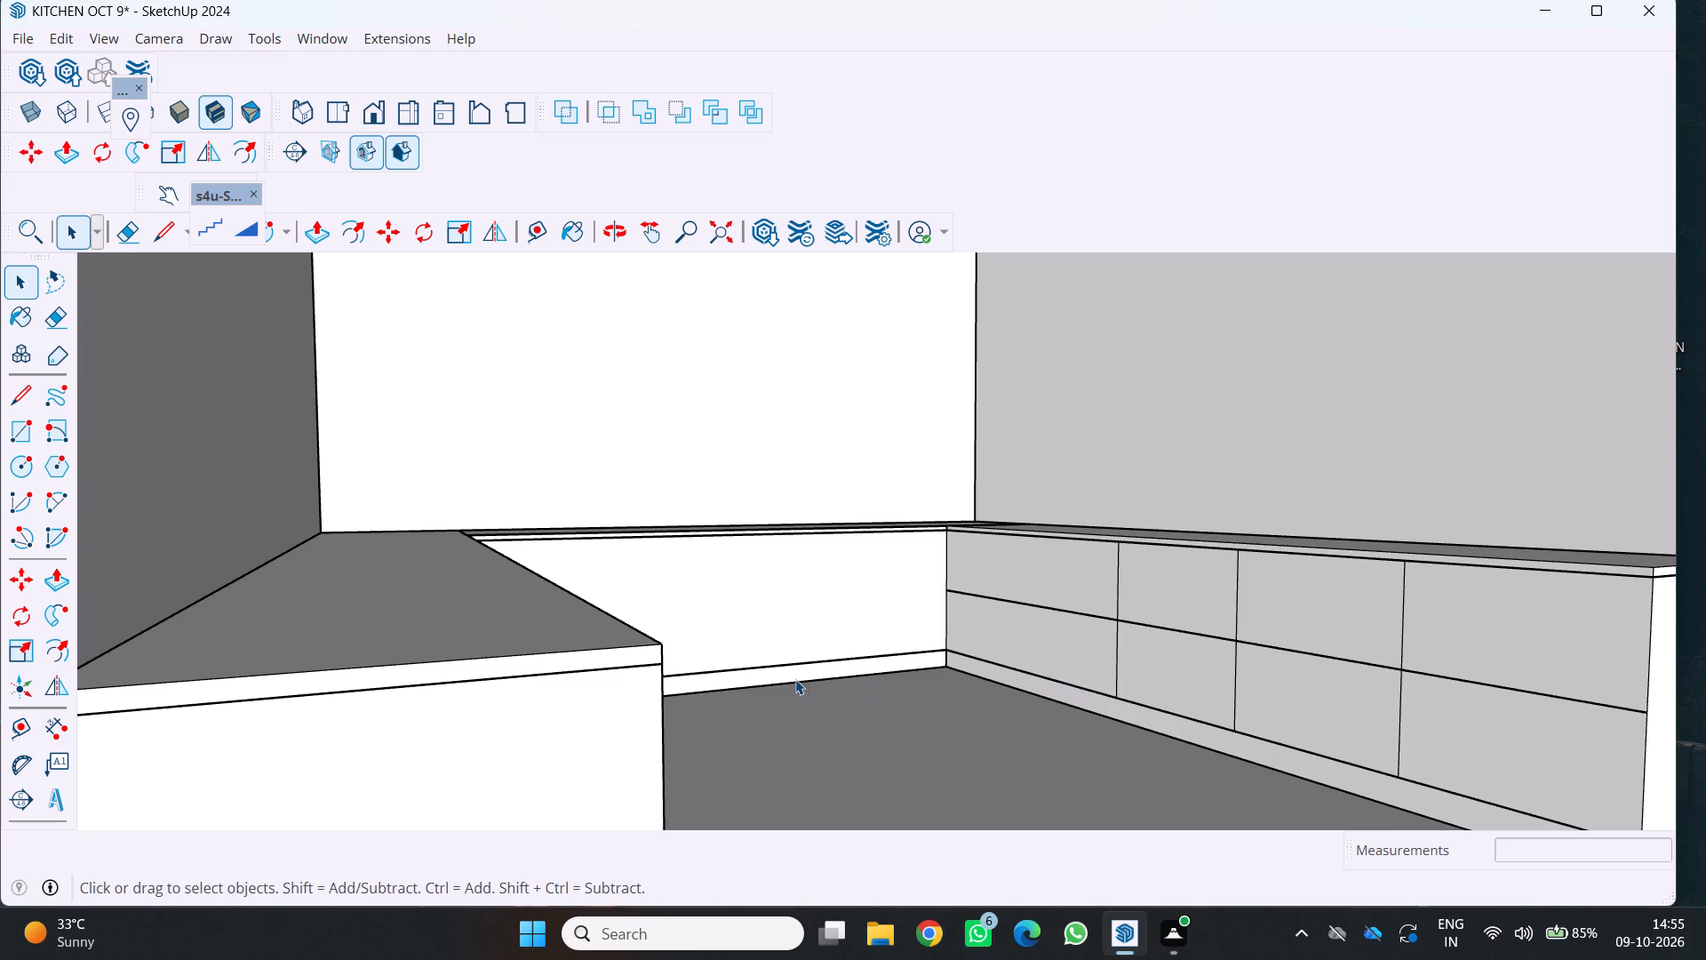
scroll(793, 678, down, 2)
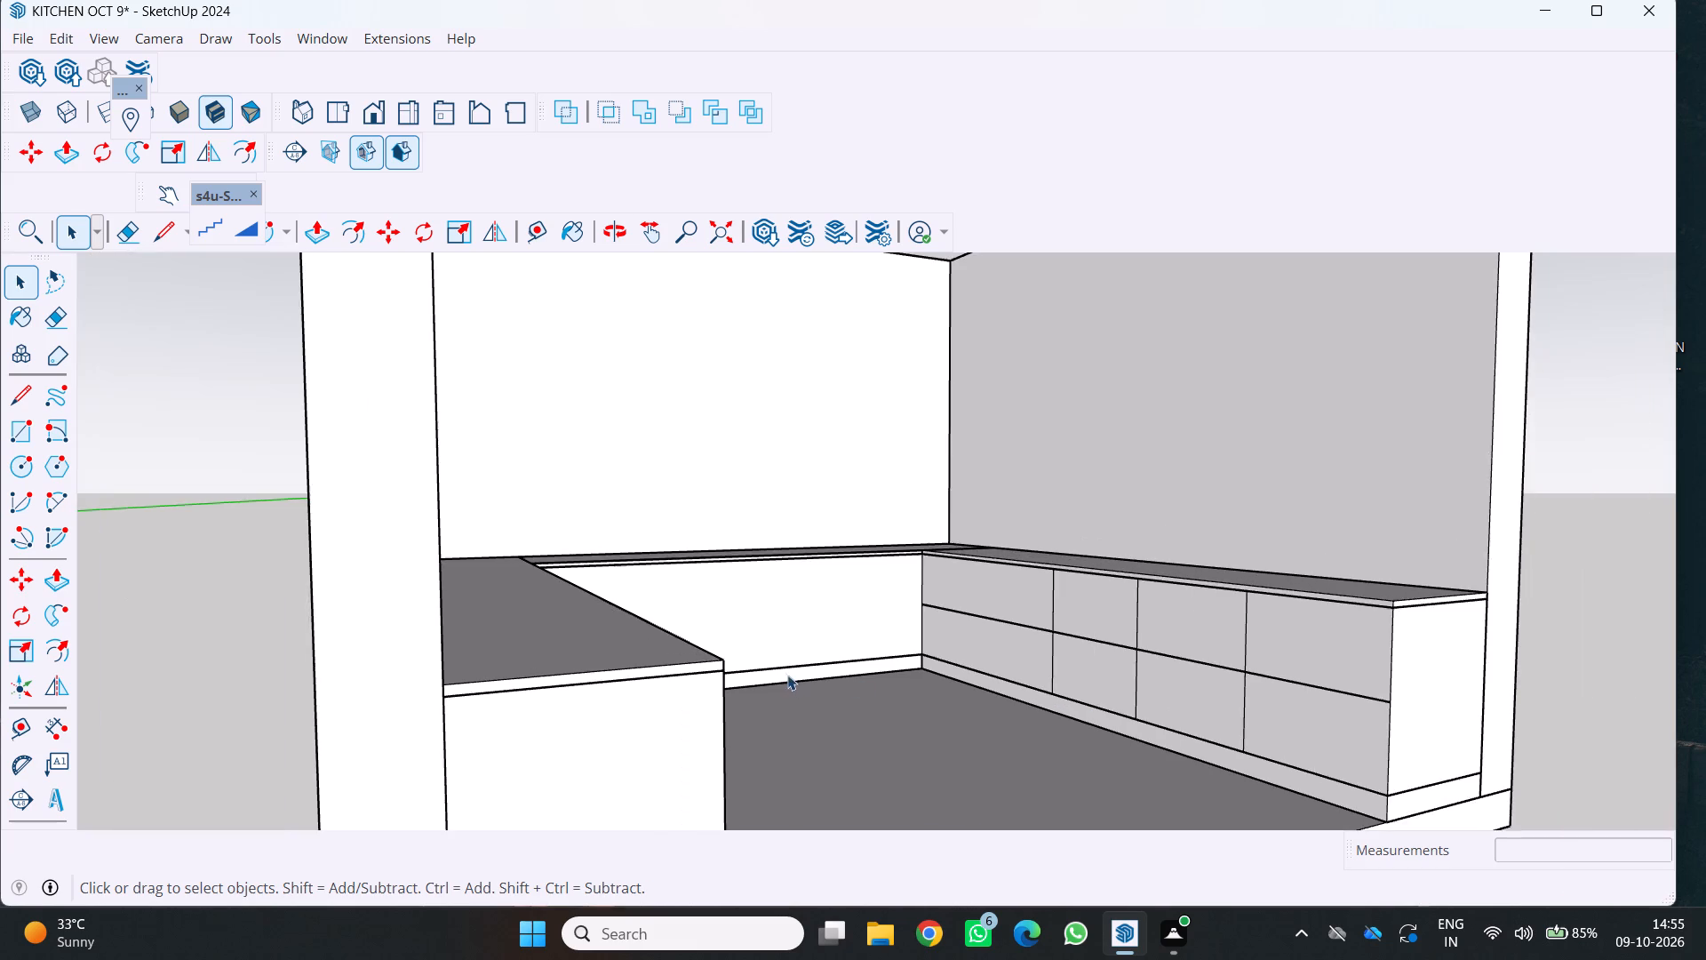
Examine the undivided cabinet front along the back wall and its corners with the side runs.
middle_drag(785, 674, 626, 627)
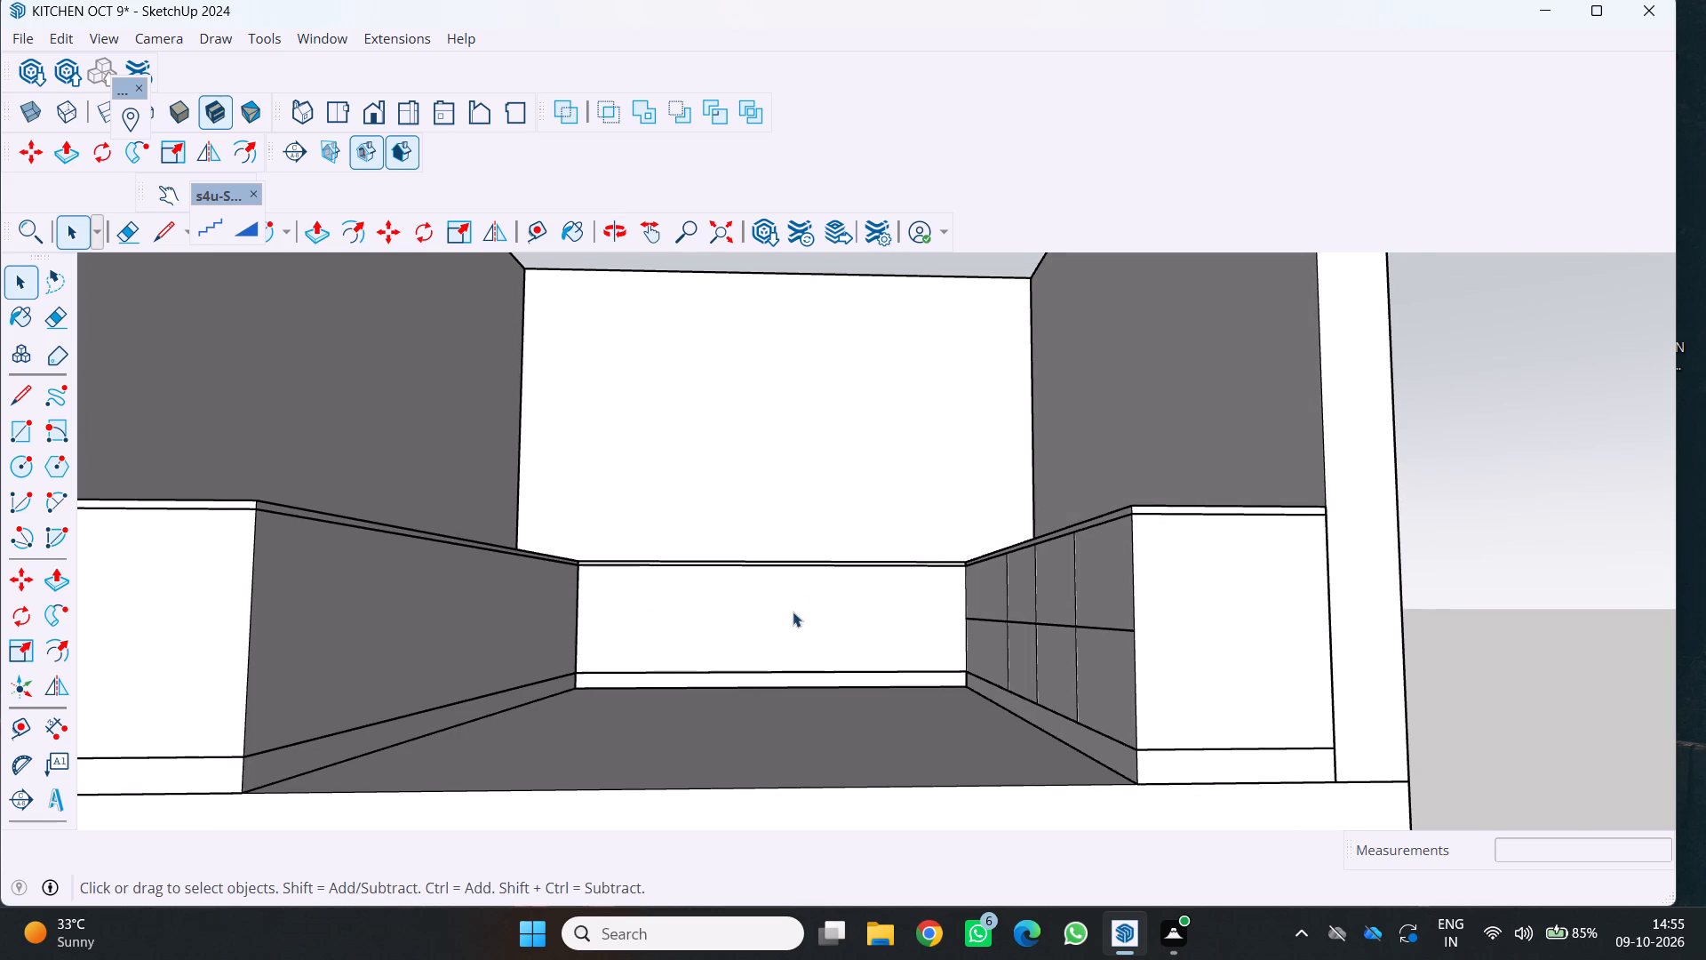
middle_drag(793, 612, 776, 690)
scroll(793, 612, up, 1)
middle_drag(737, 588, 745, 647)
middle_drag(745, 648, 745, 660)
middle_click(745, 660)
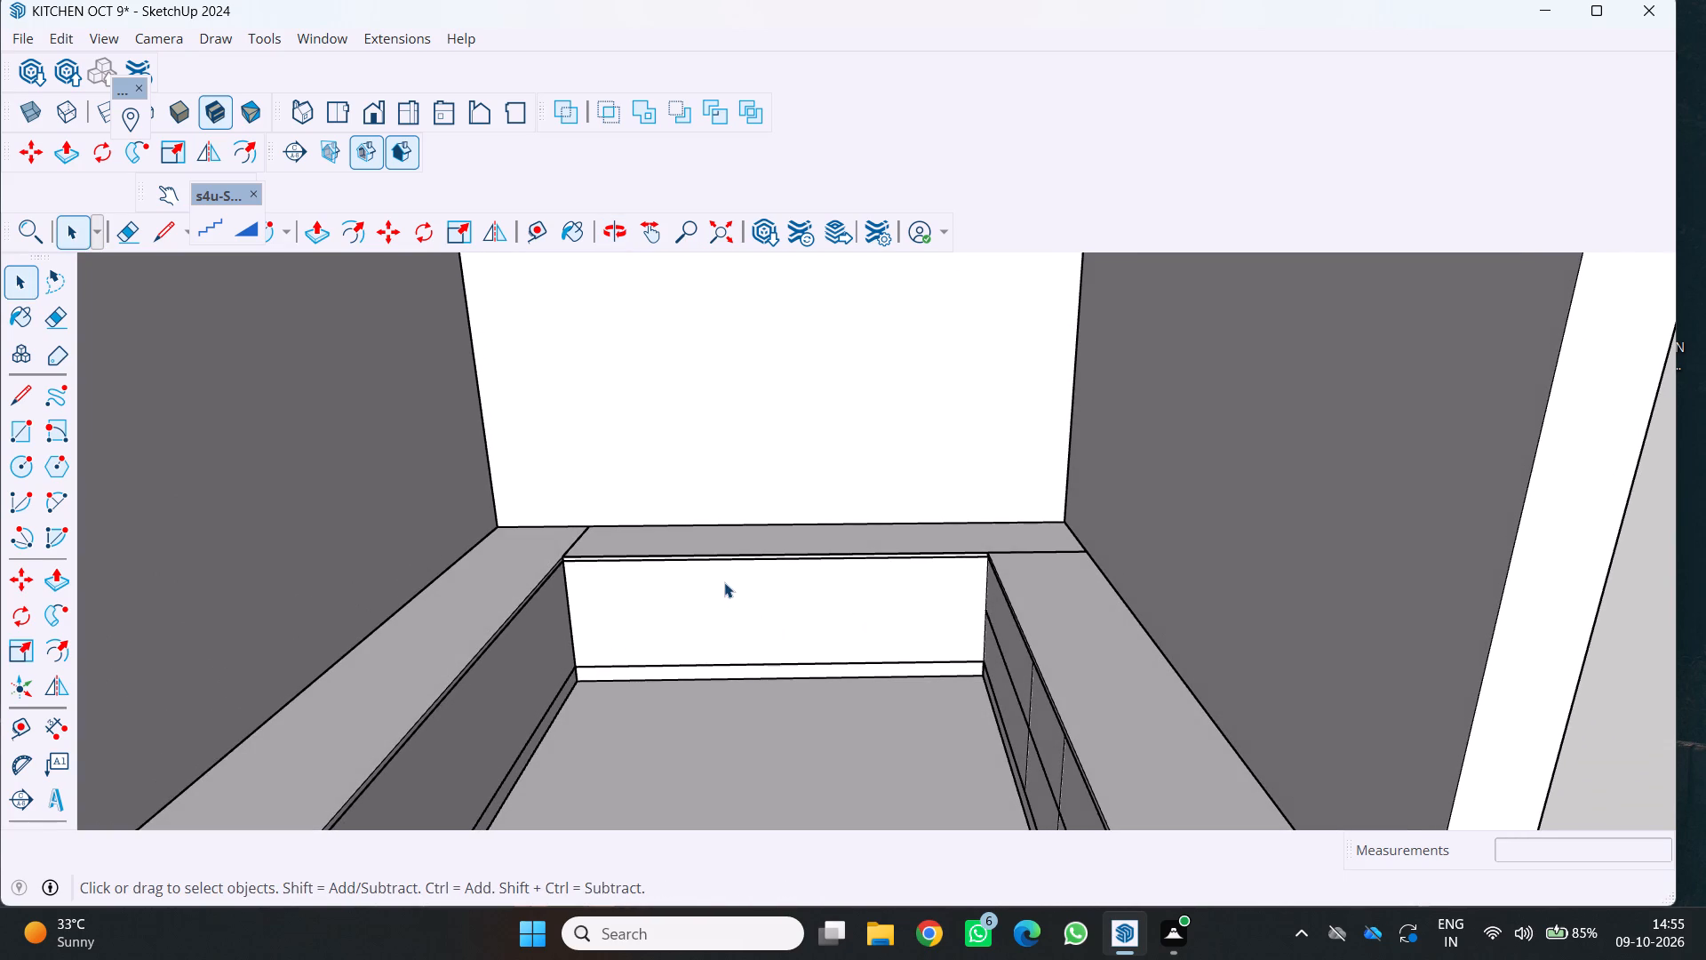
scroll(749, 594, down, 1)
middle_drag(751, 594, 741, 592)
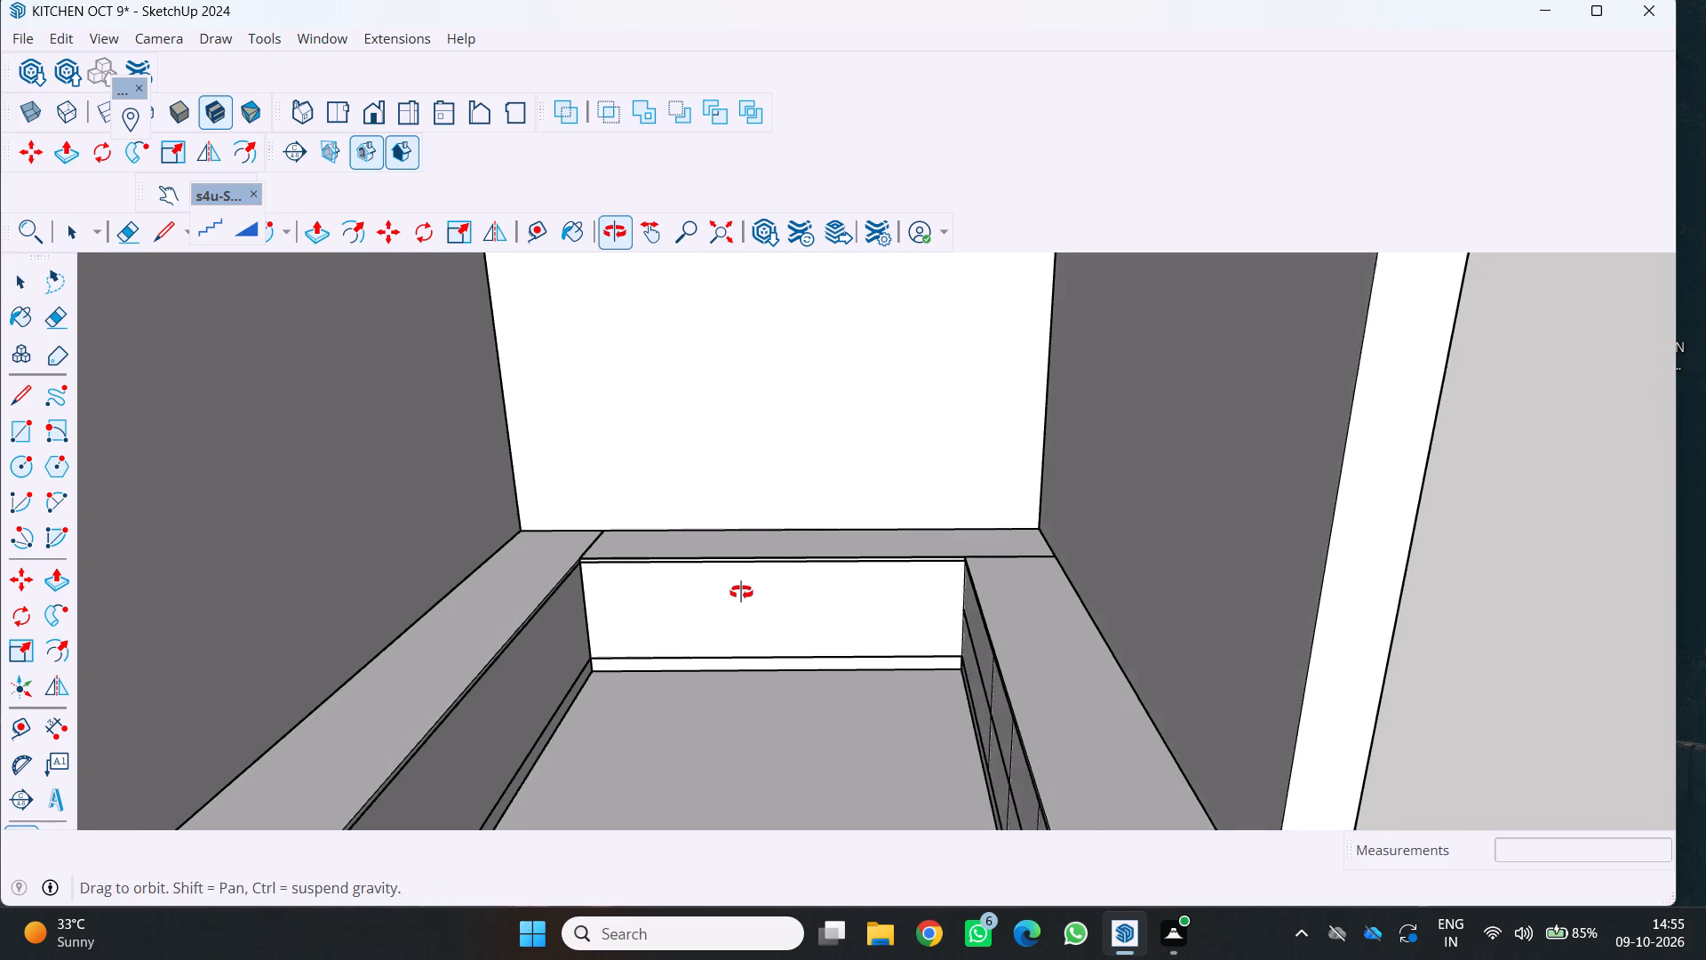
middle_drag(741, 592, 742, 541)
middle_click(742, 541)
middle_click(742, 541)
scroll(761, 555, up, 1)
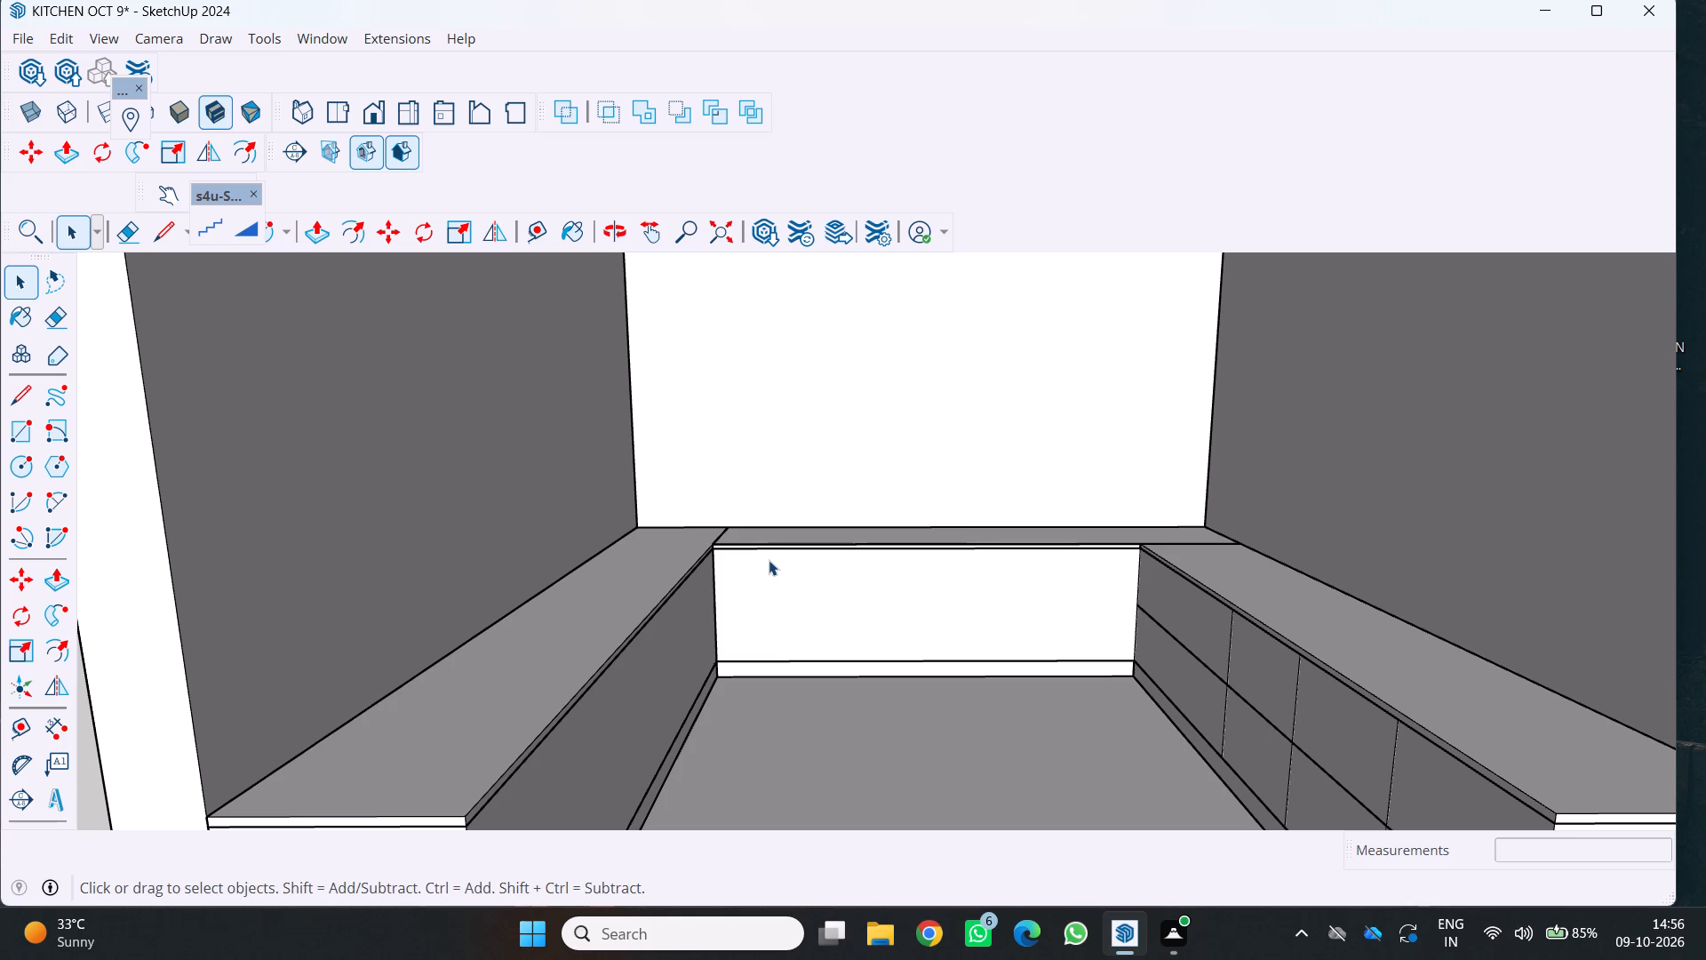
scroll(769, 560, down, 1)
middle_drag(809, 586, 810, 620)
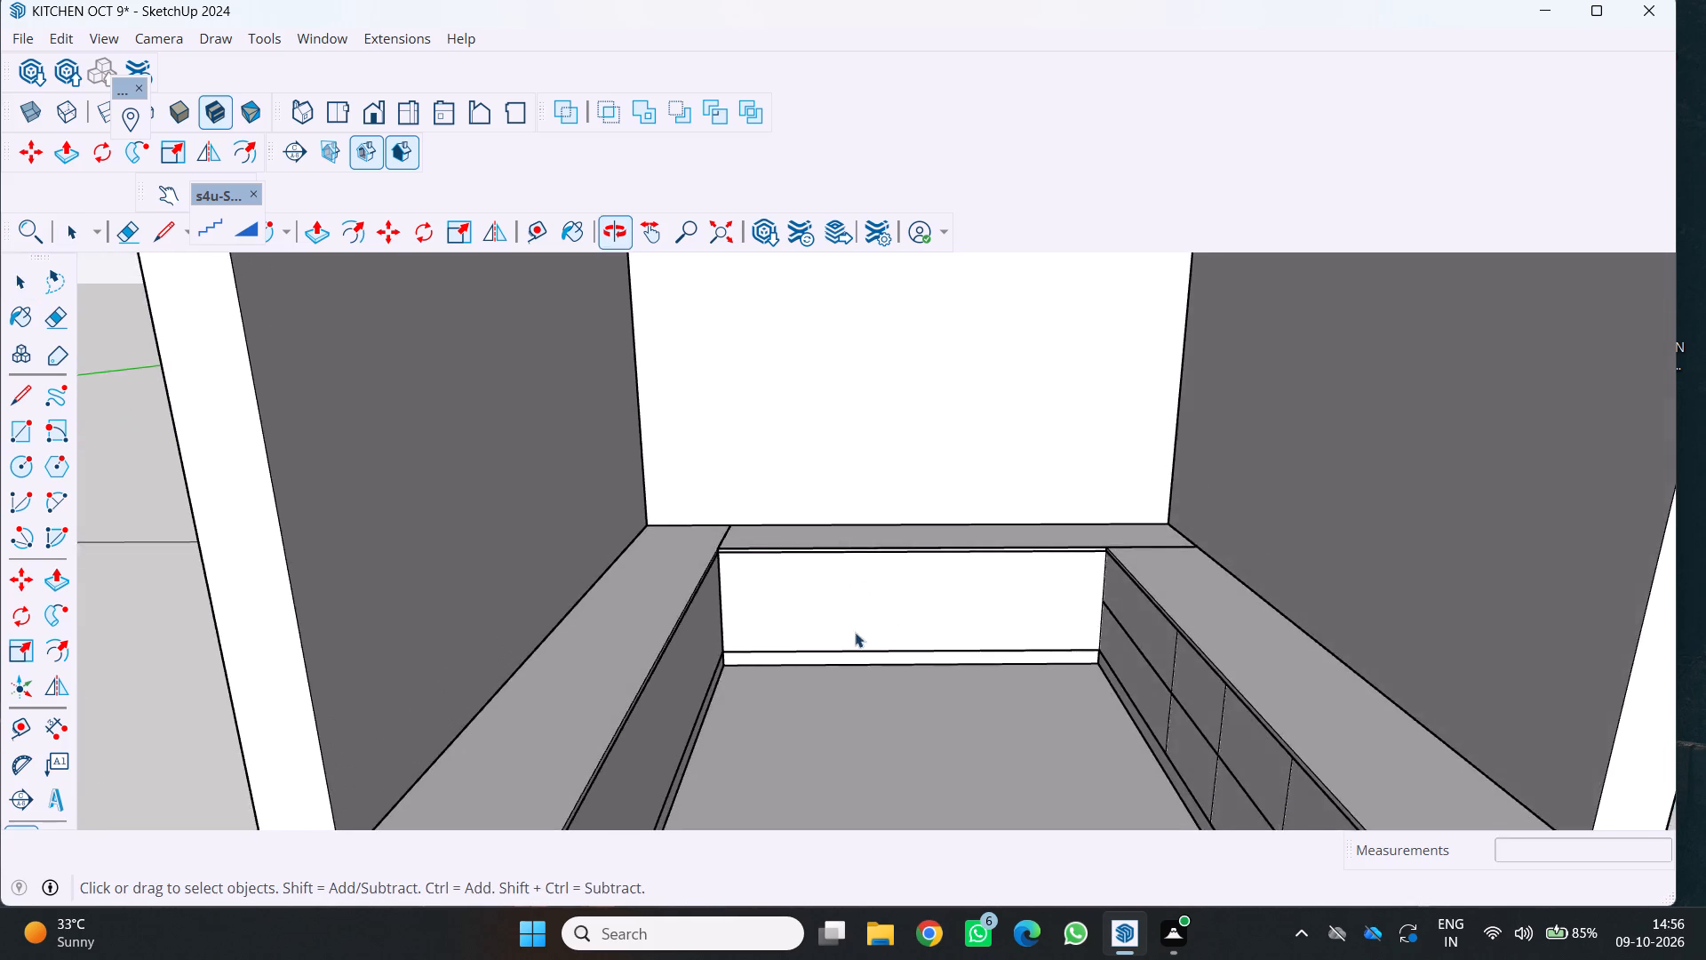
scroll(888, 624, up, 3)
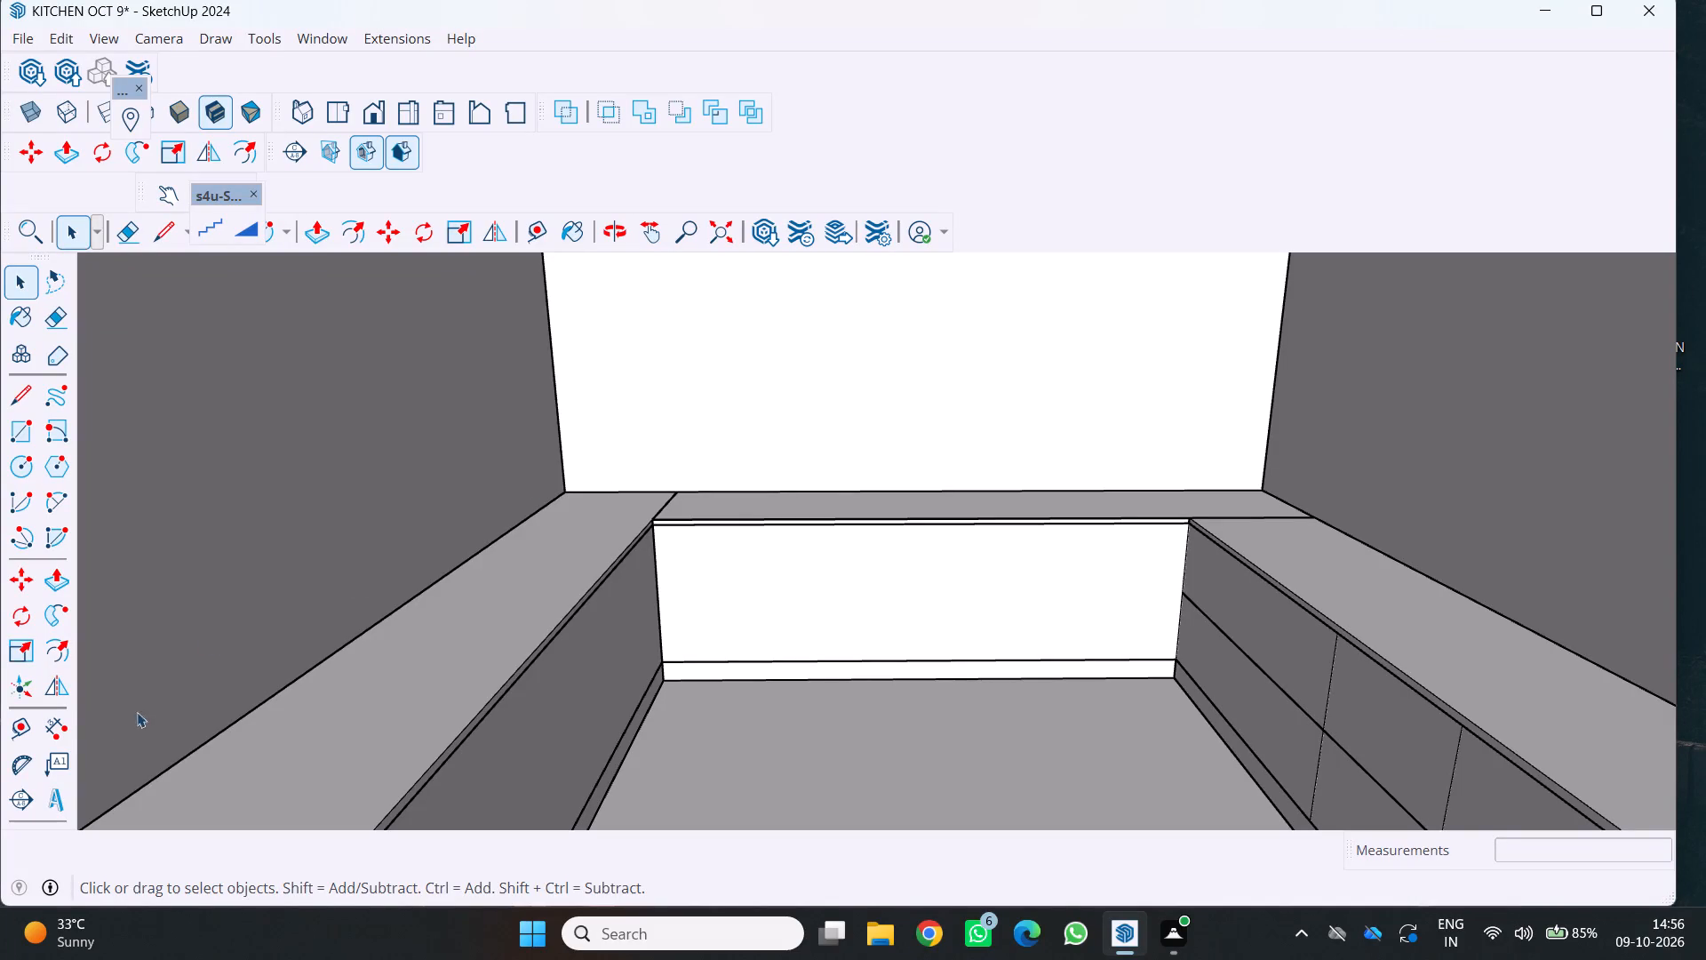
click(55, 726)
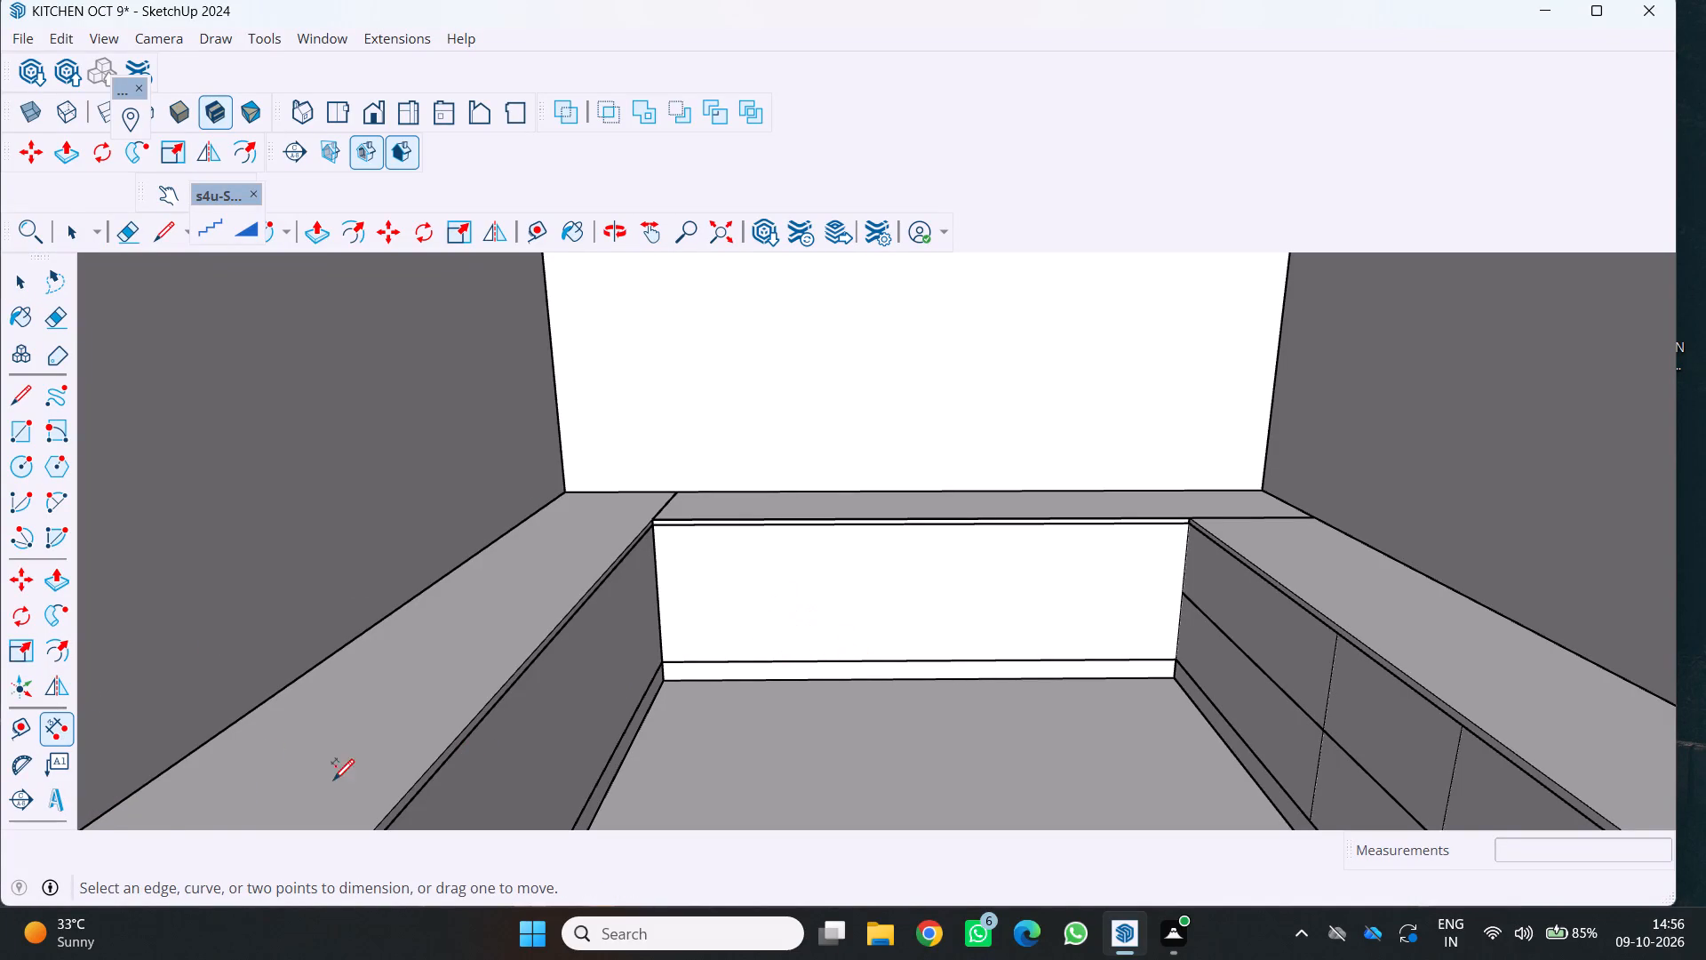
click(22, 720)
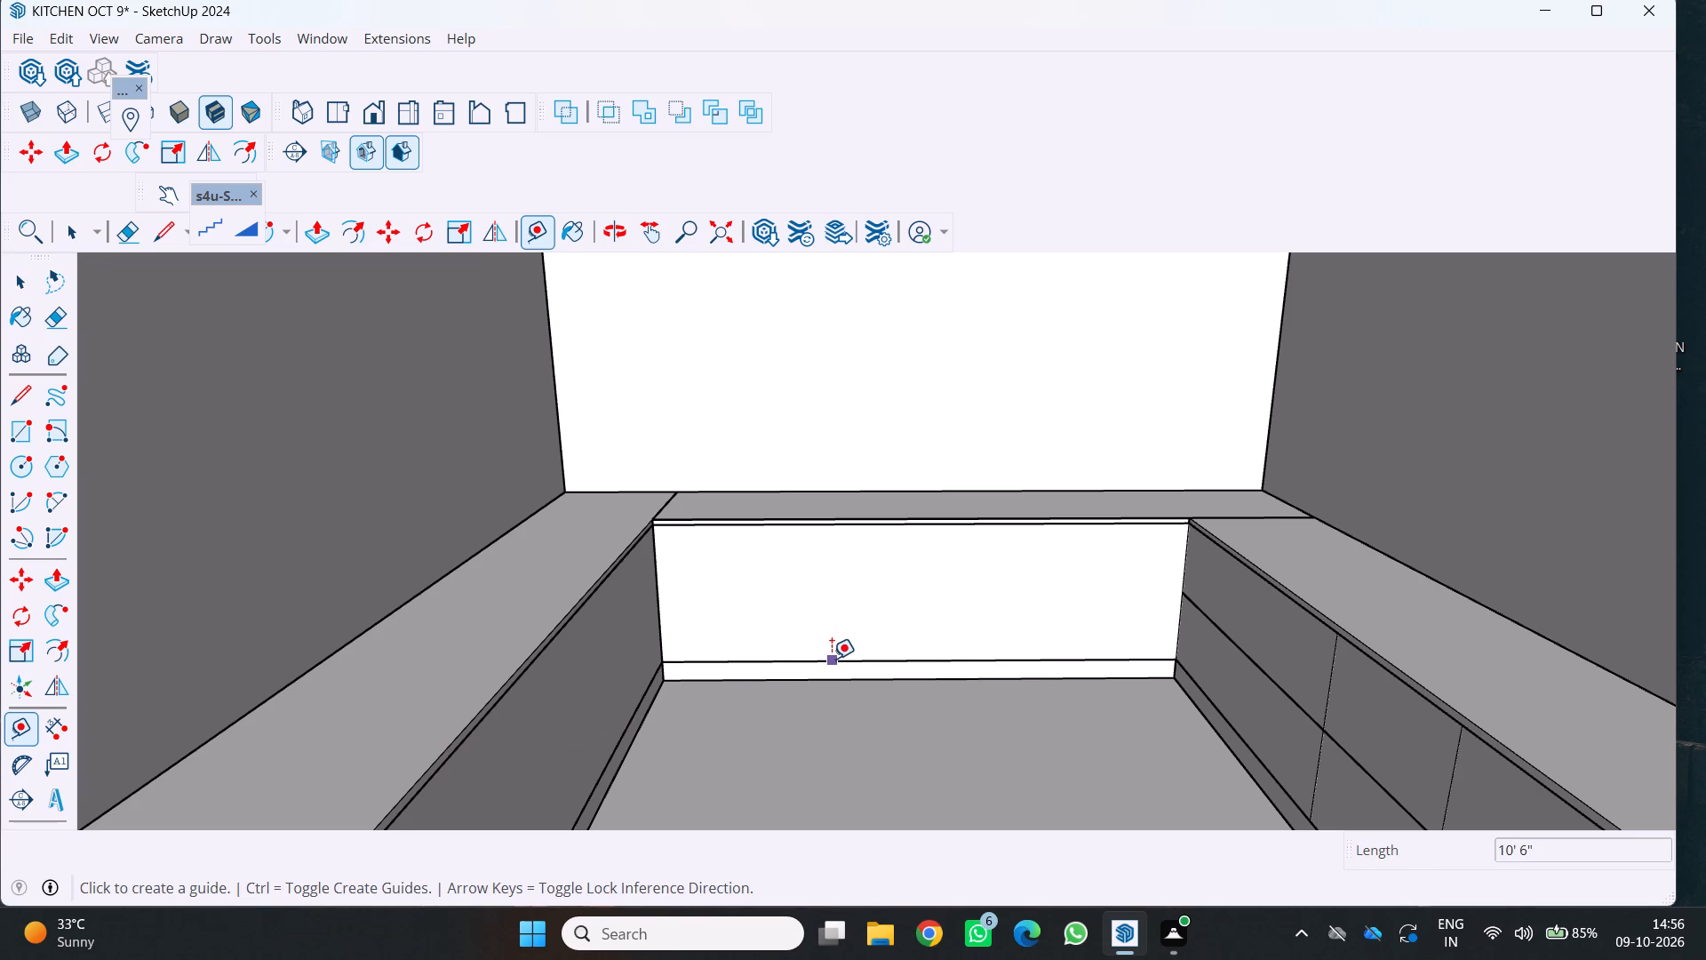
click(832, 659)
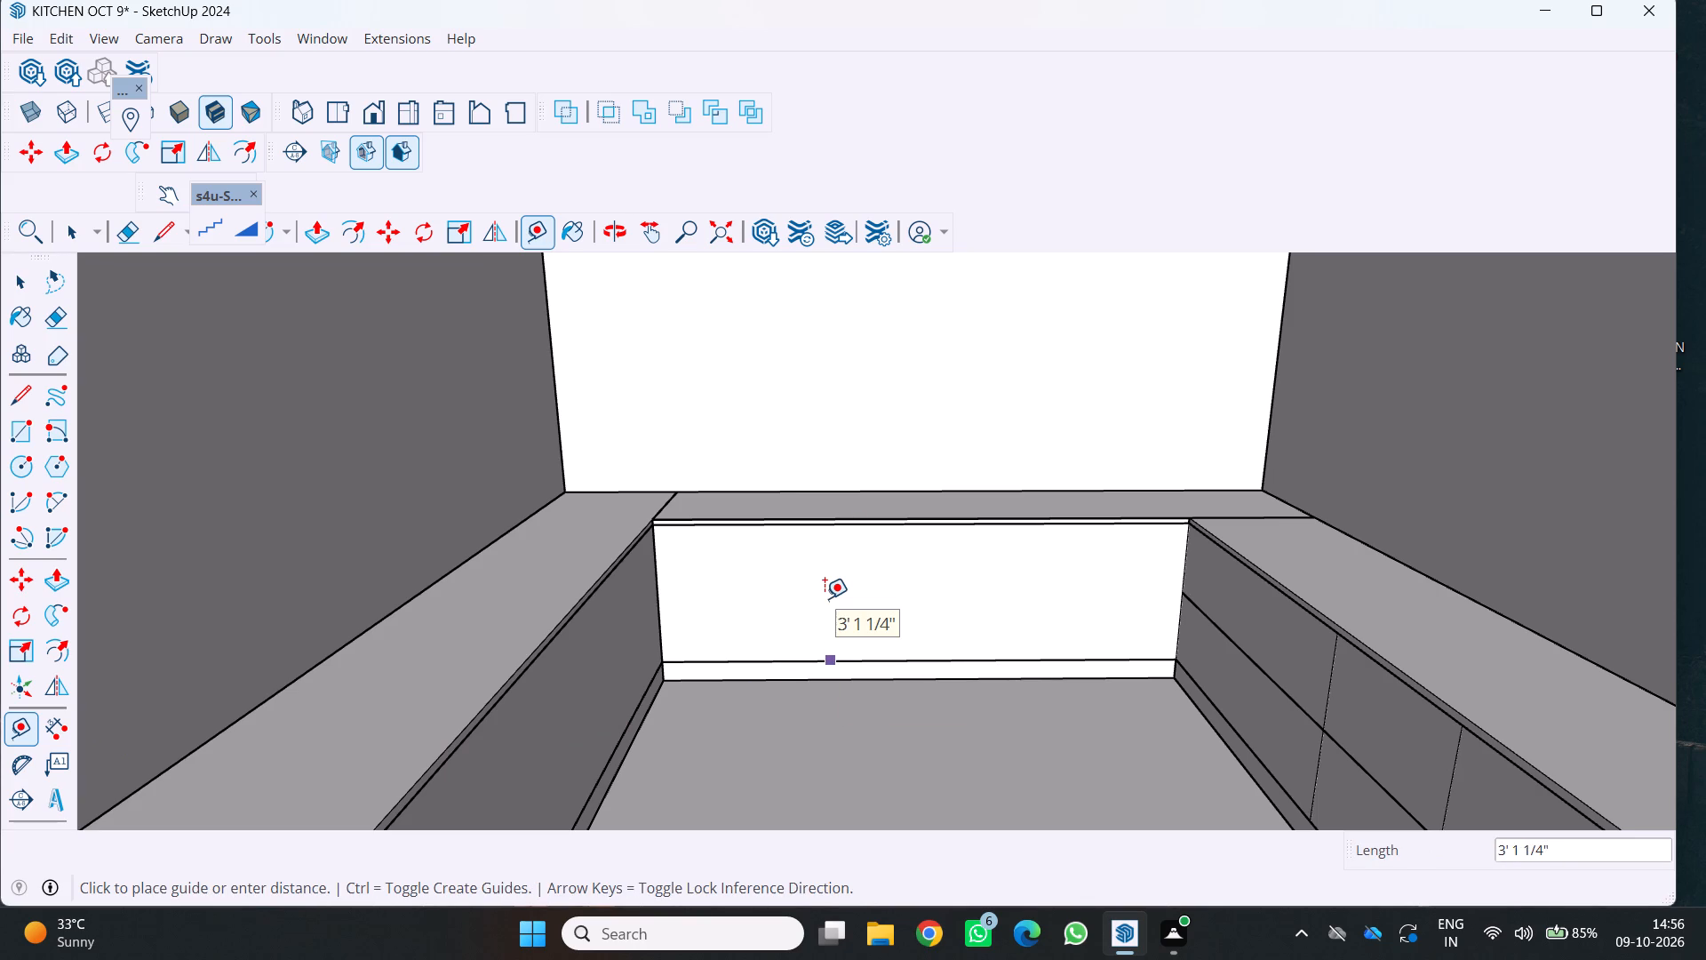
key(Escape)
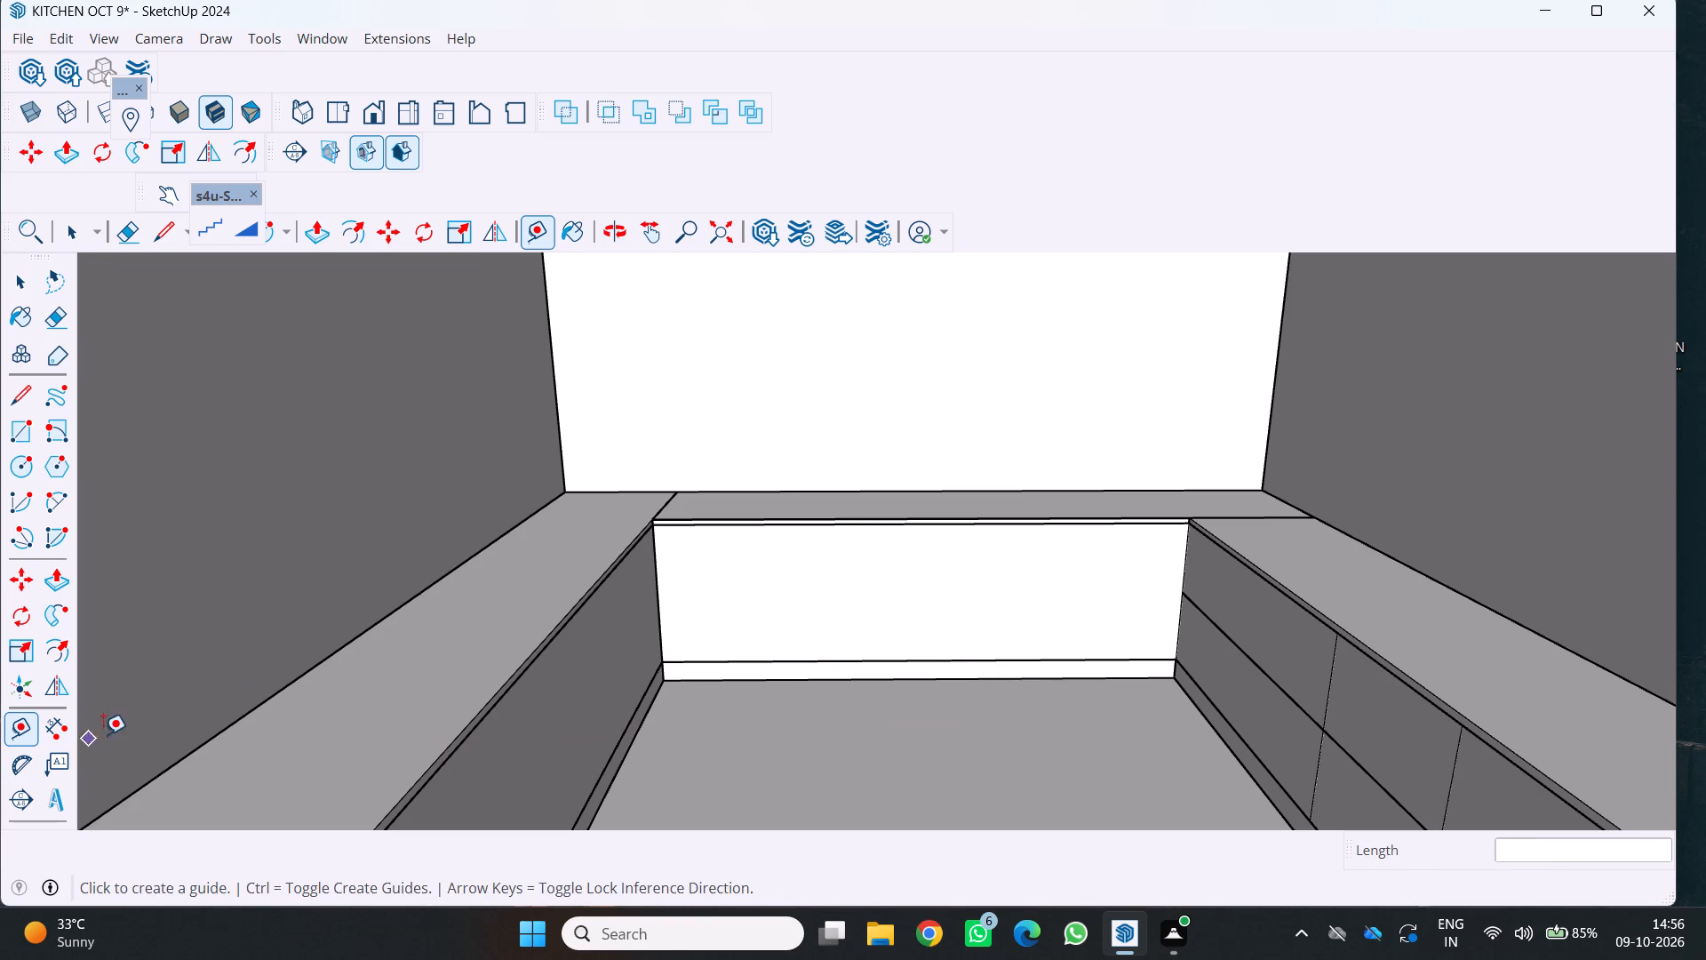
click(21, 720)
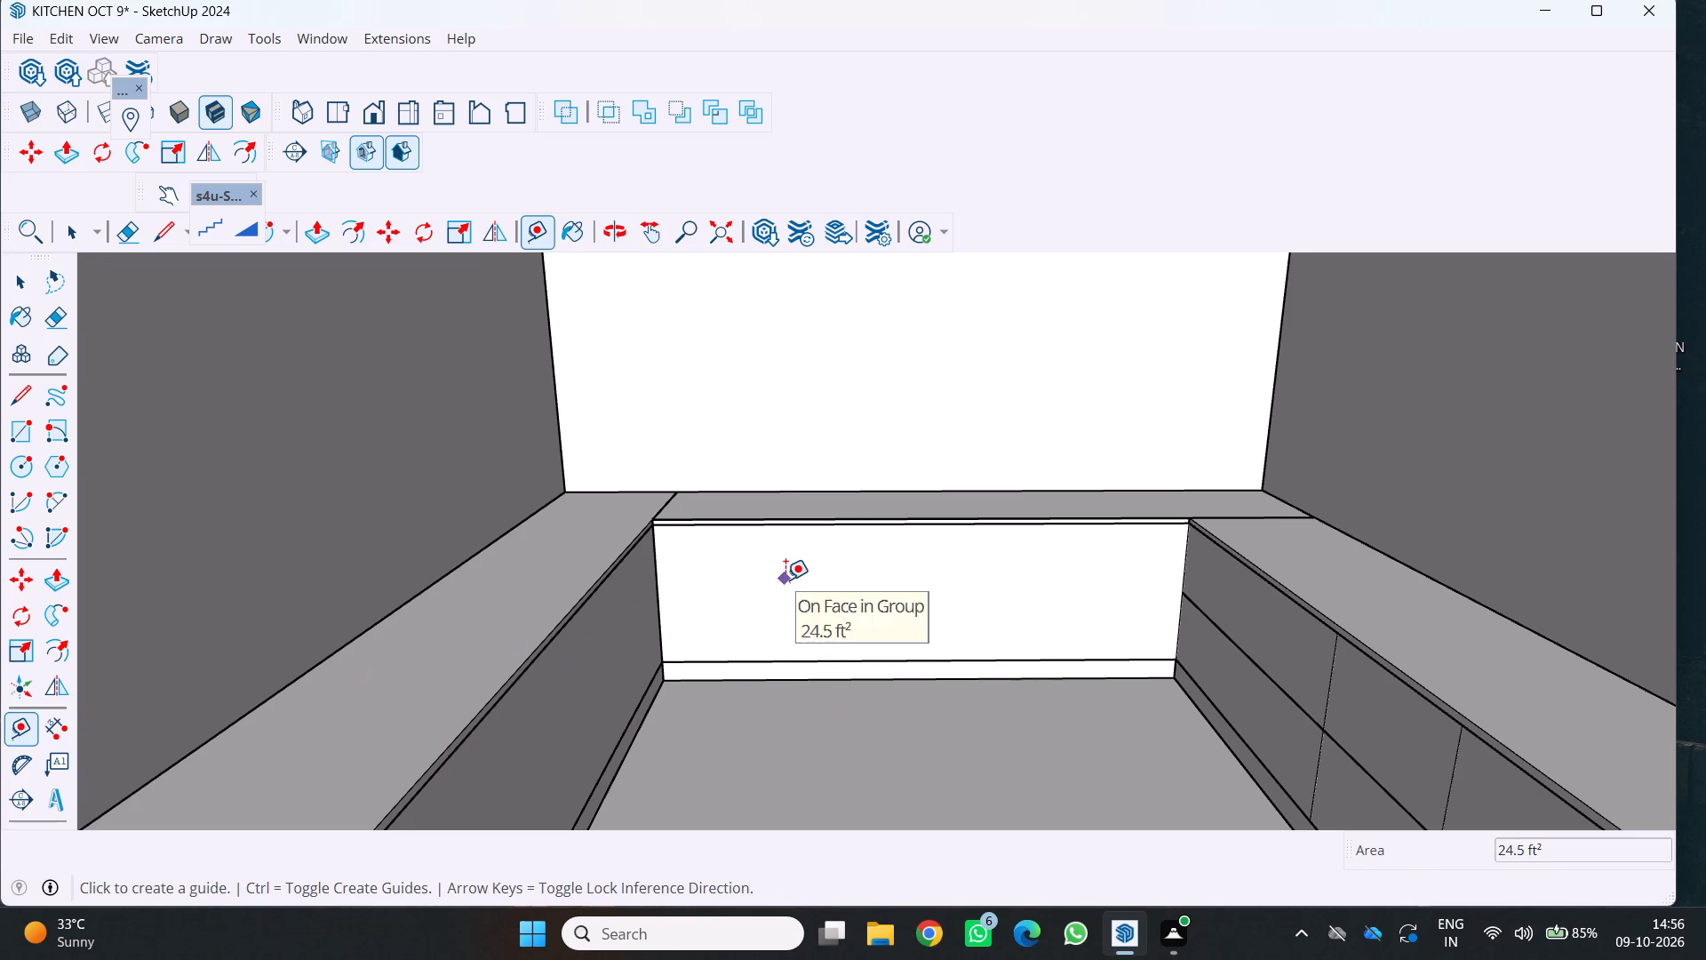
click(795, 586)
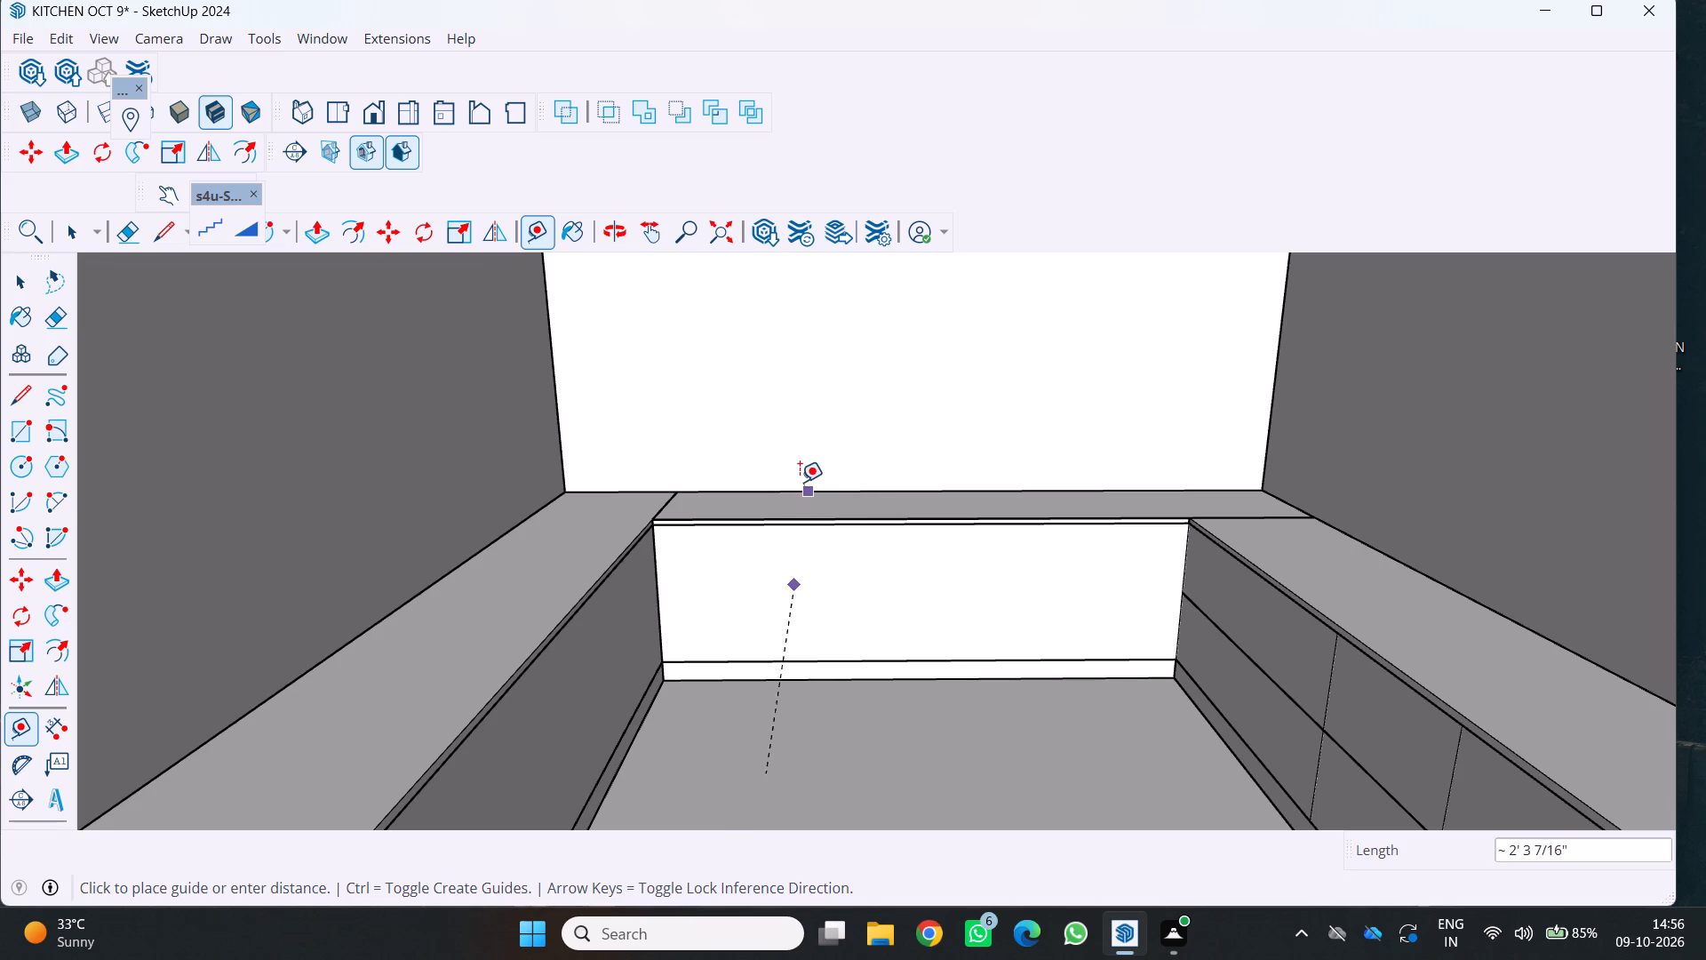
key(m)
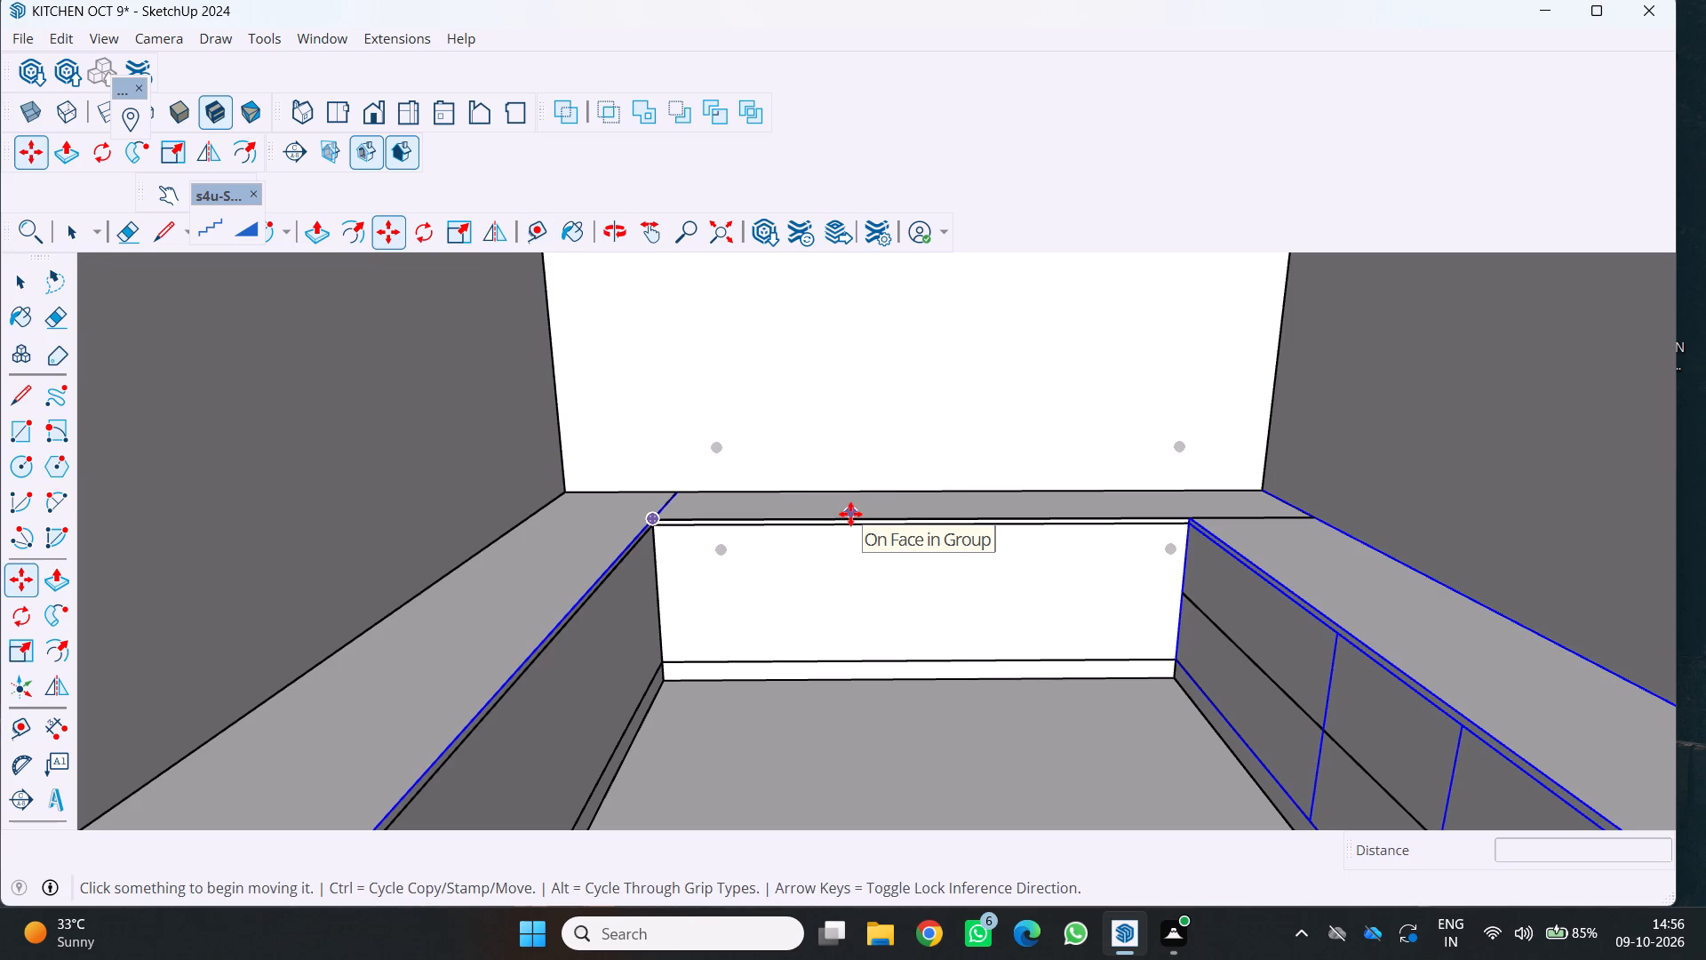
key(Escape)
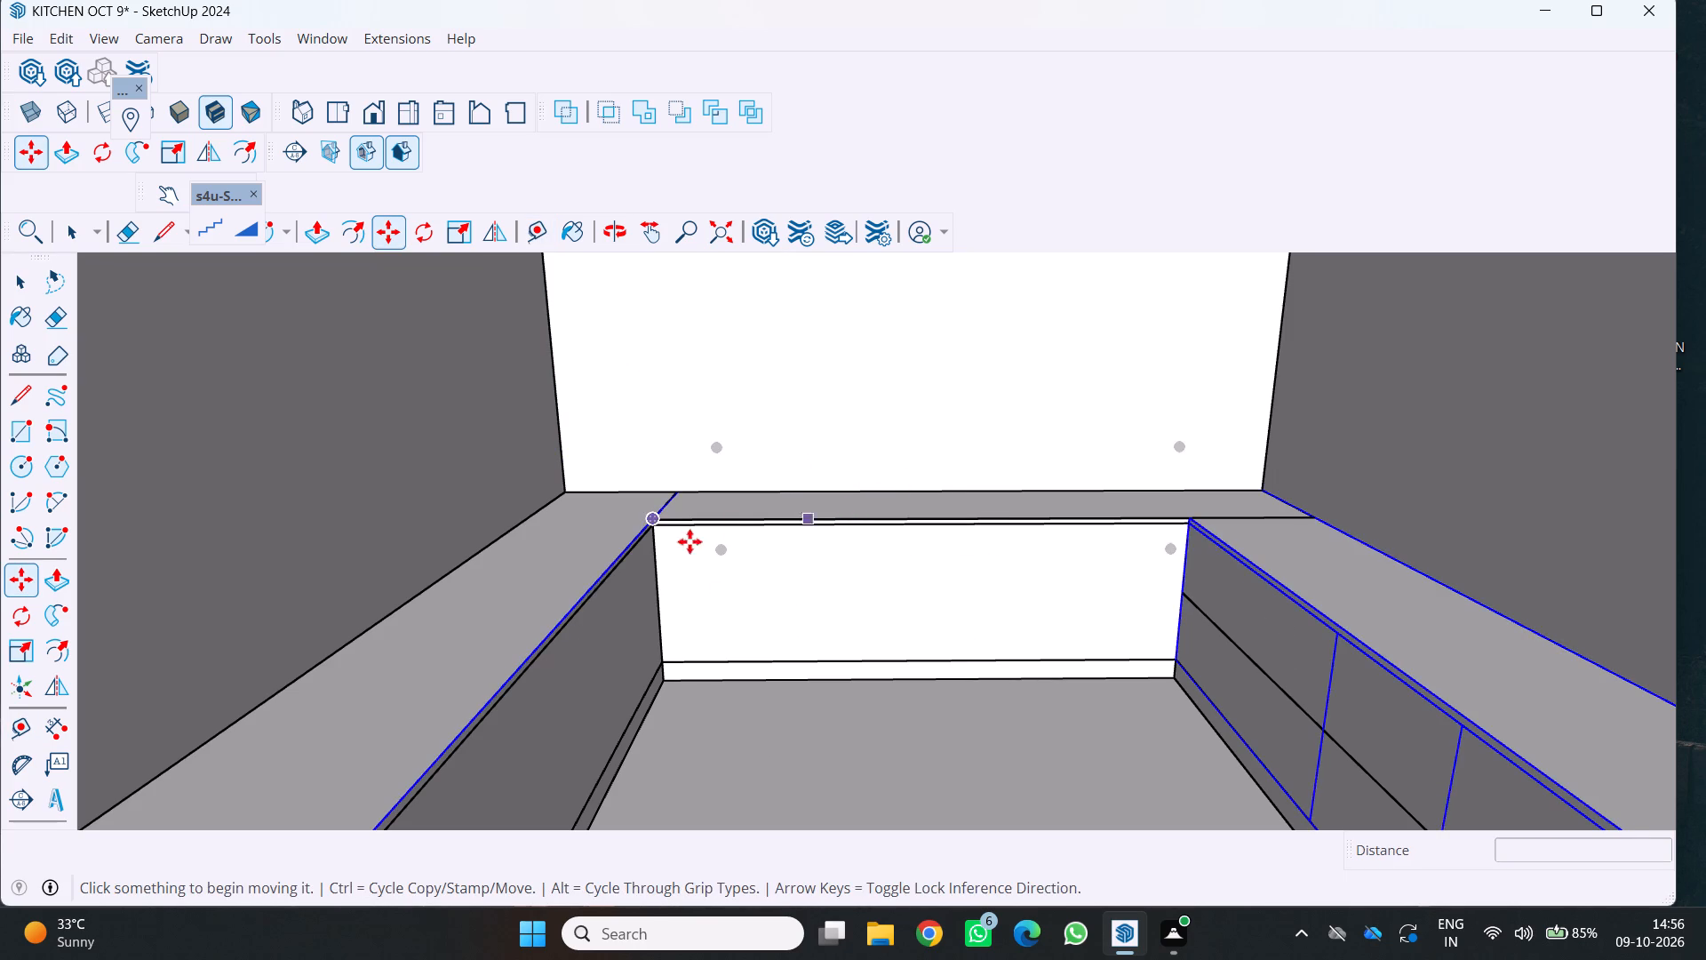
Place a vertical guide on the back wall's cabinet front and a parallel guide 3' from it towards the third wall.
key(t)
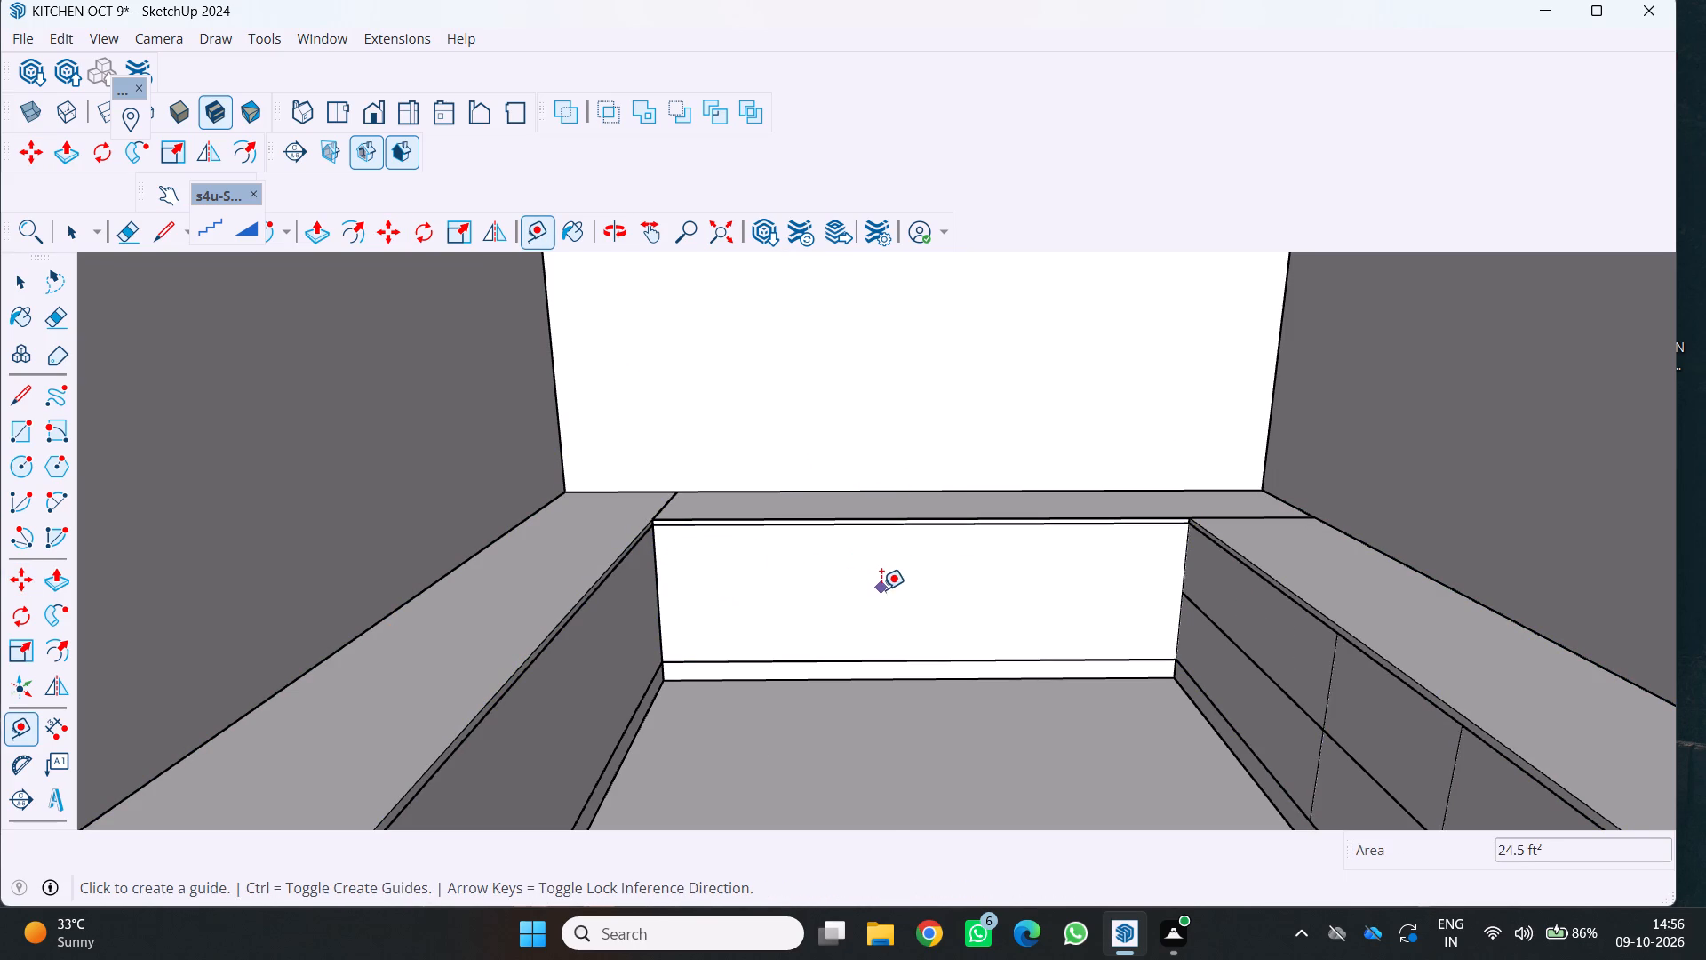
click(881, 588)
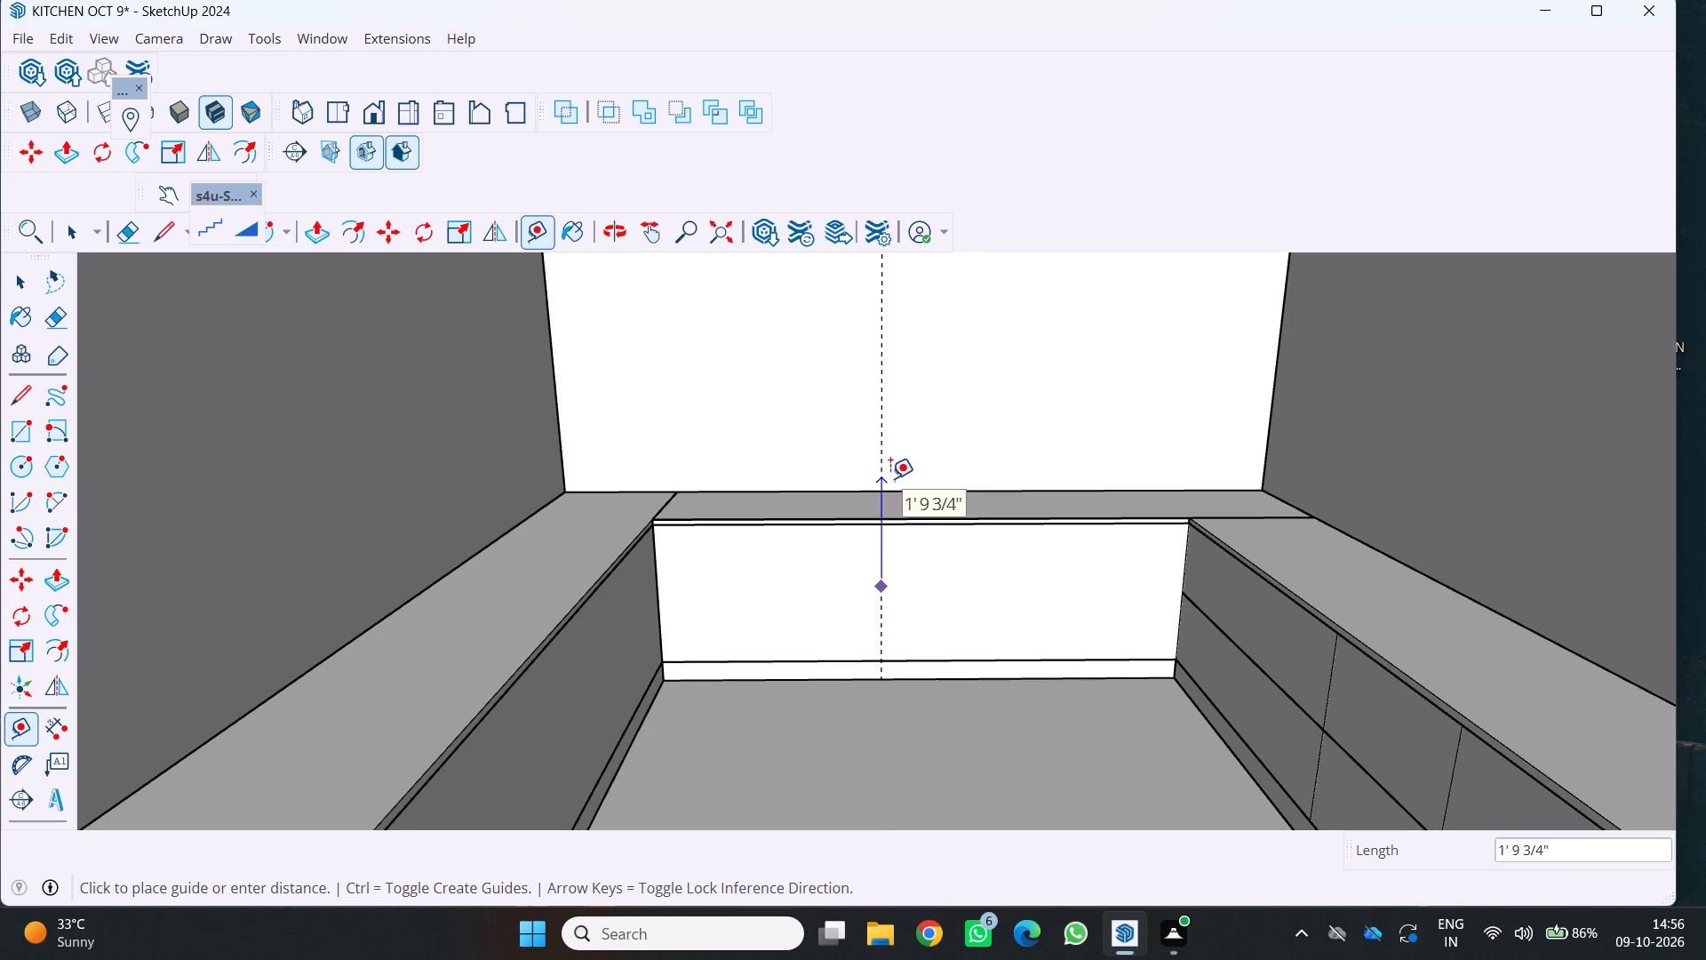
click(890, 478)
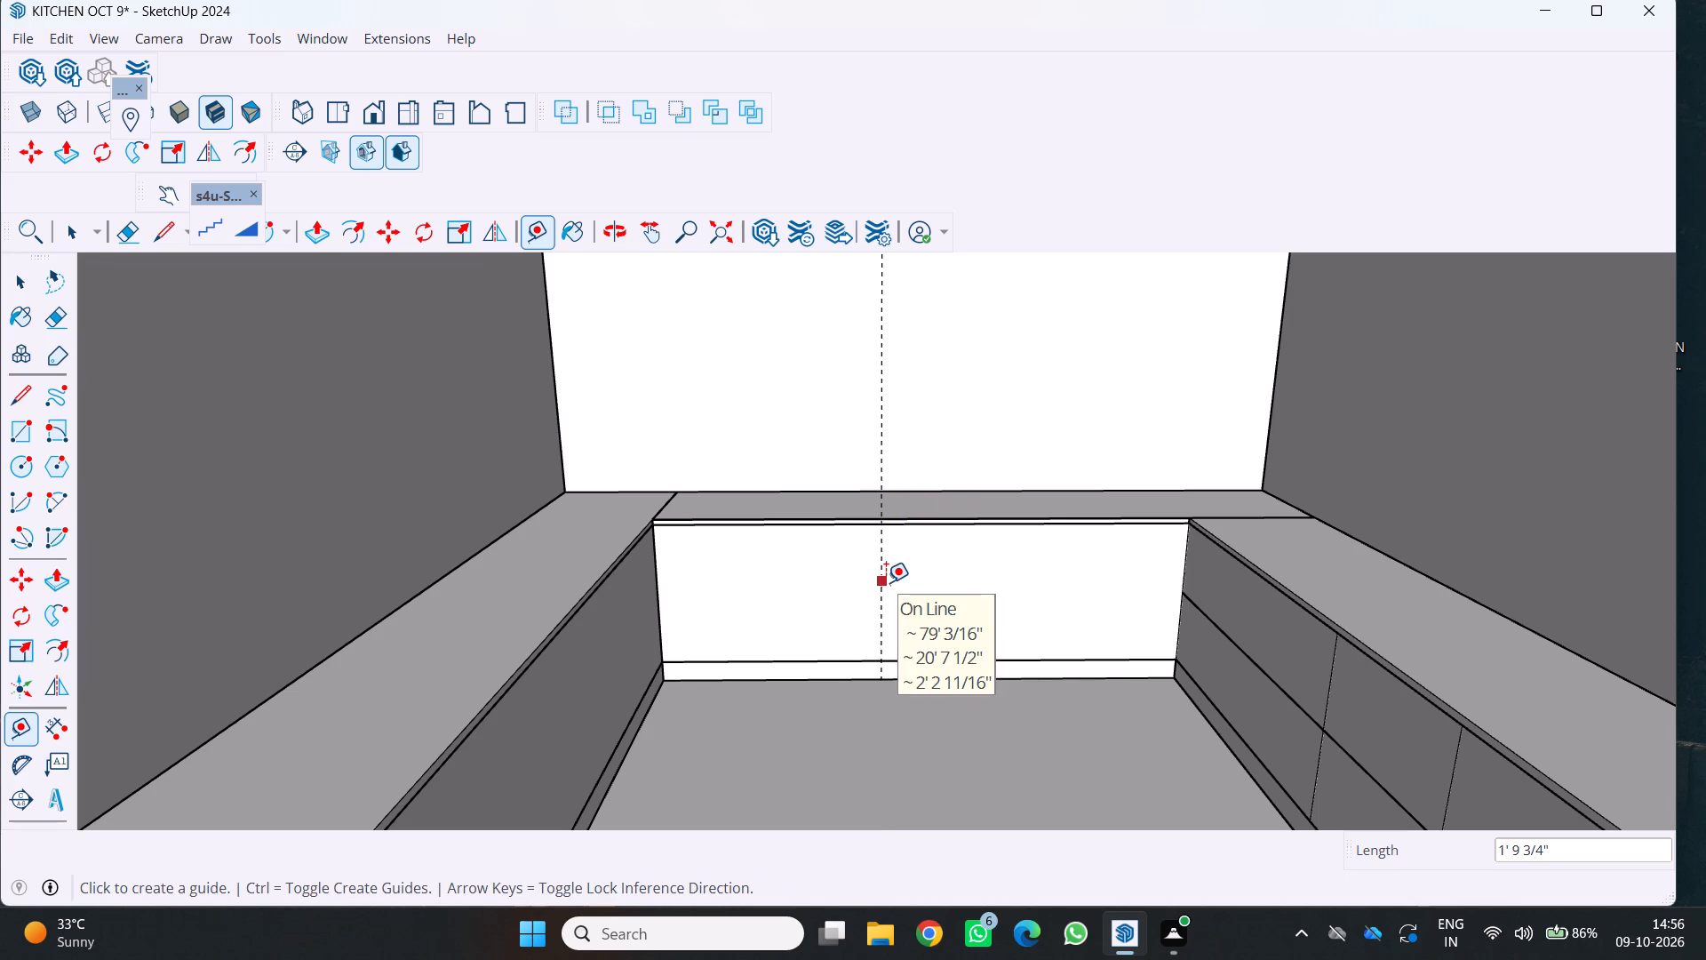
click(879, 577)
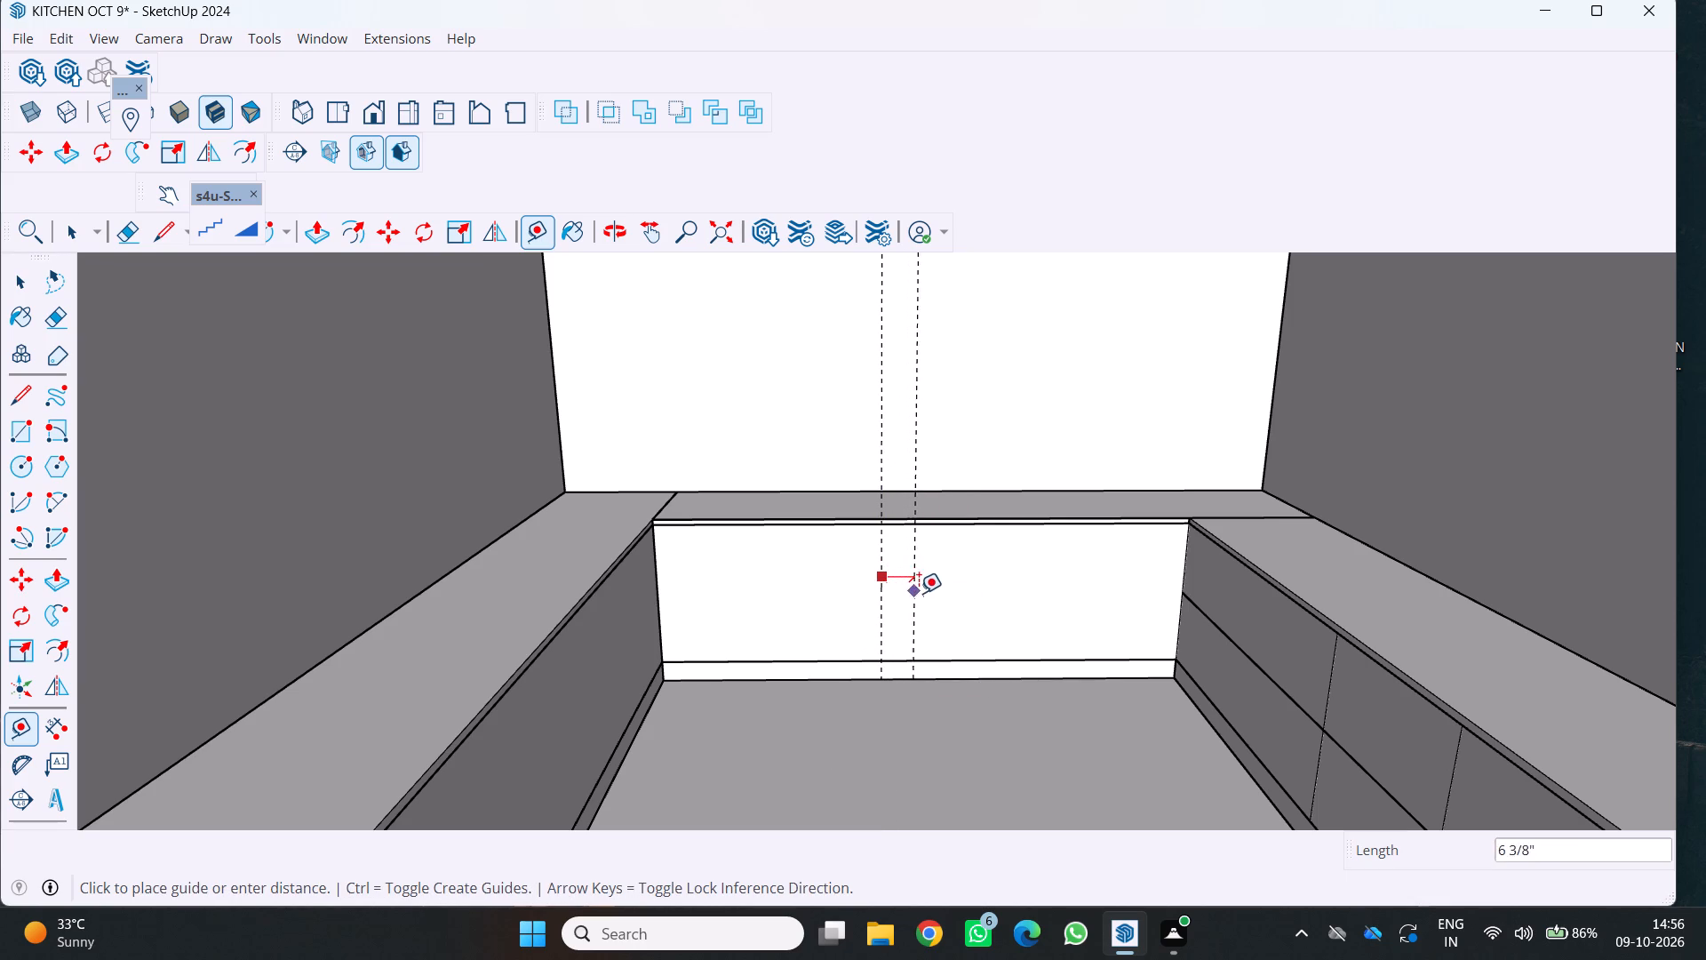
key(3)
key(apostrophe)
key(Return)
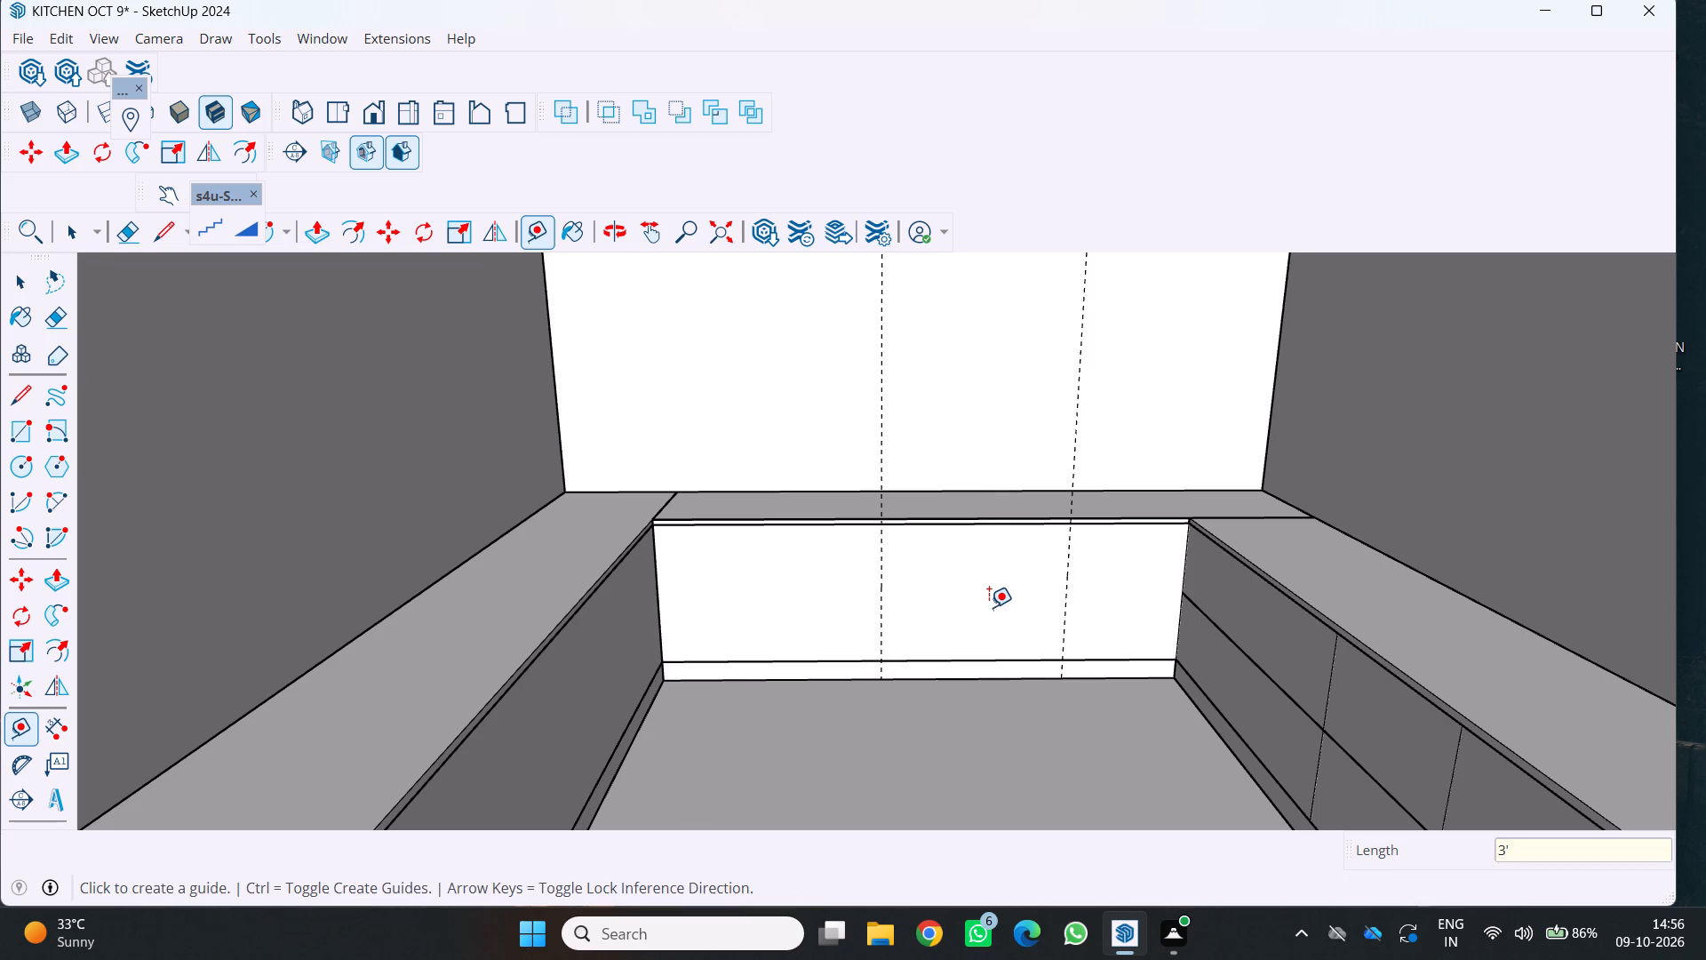
Place another vertical guide on the back cabinet front and a parallel guide 3' from it towards the undivided side run.
scroll(895, 639, down, 4)
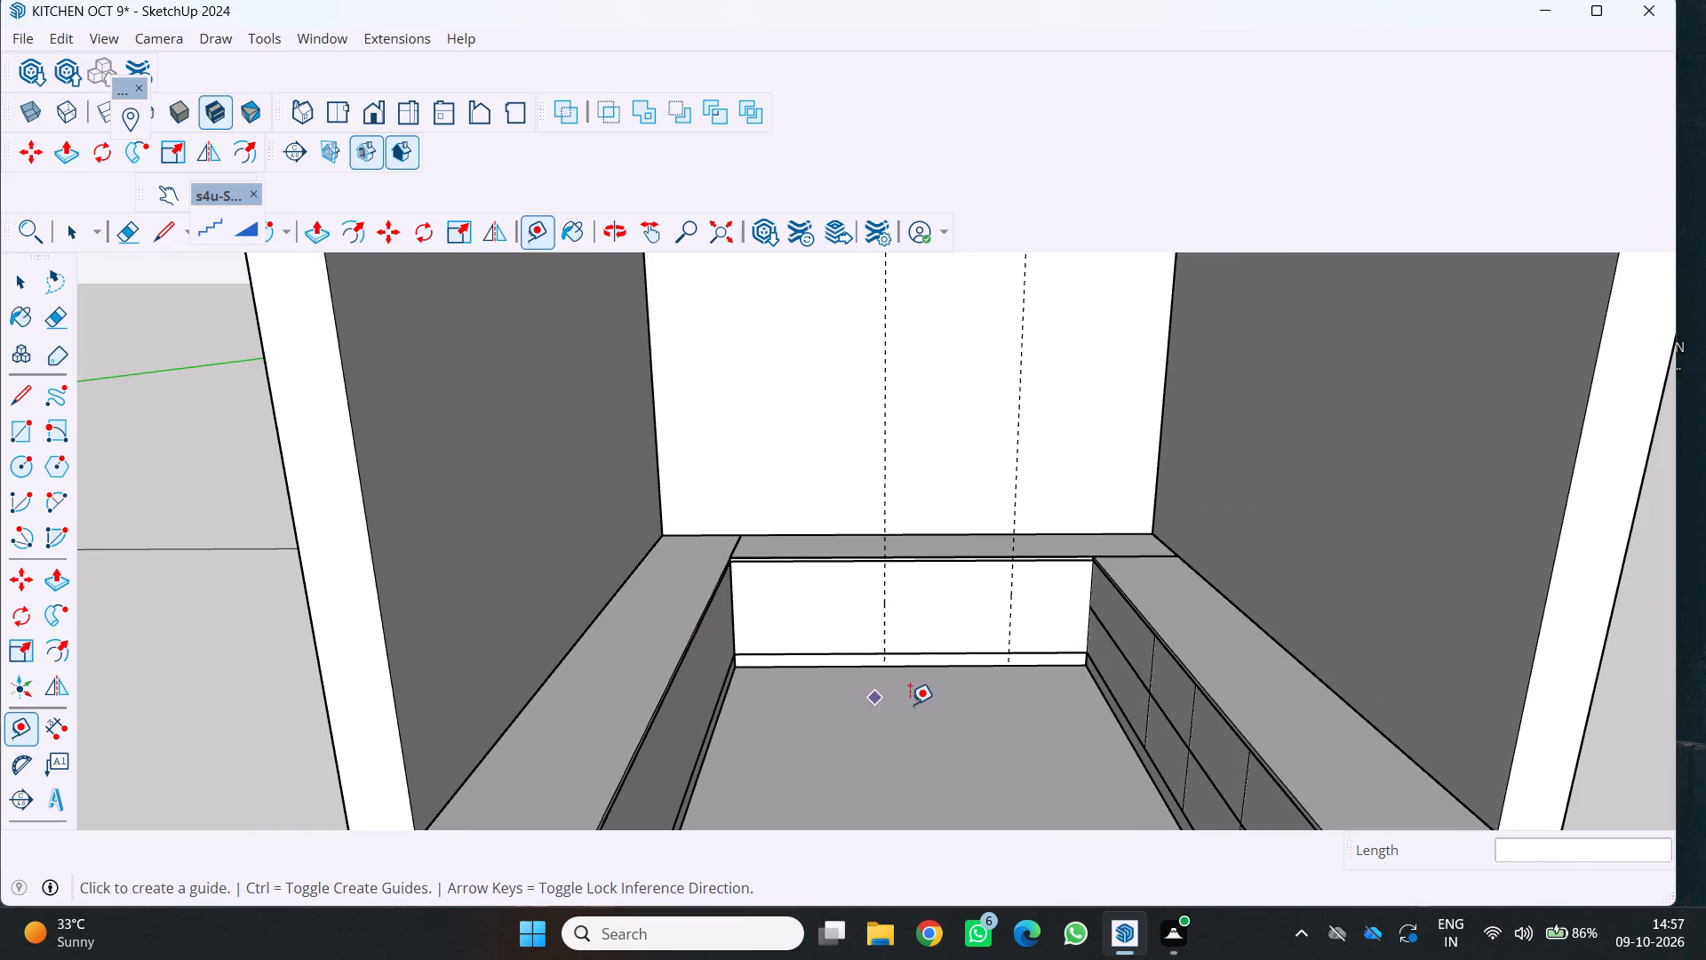
click(987, 628)
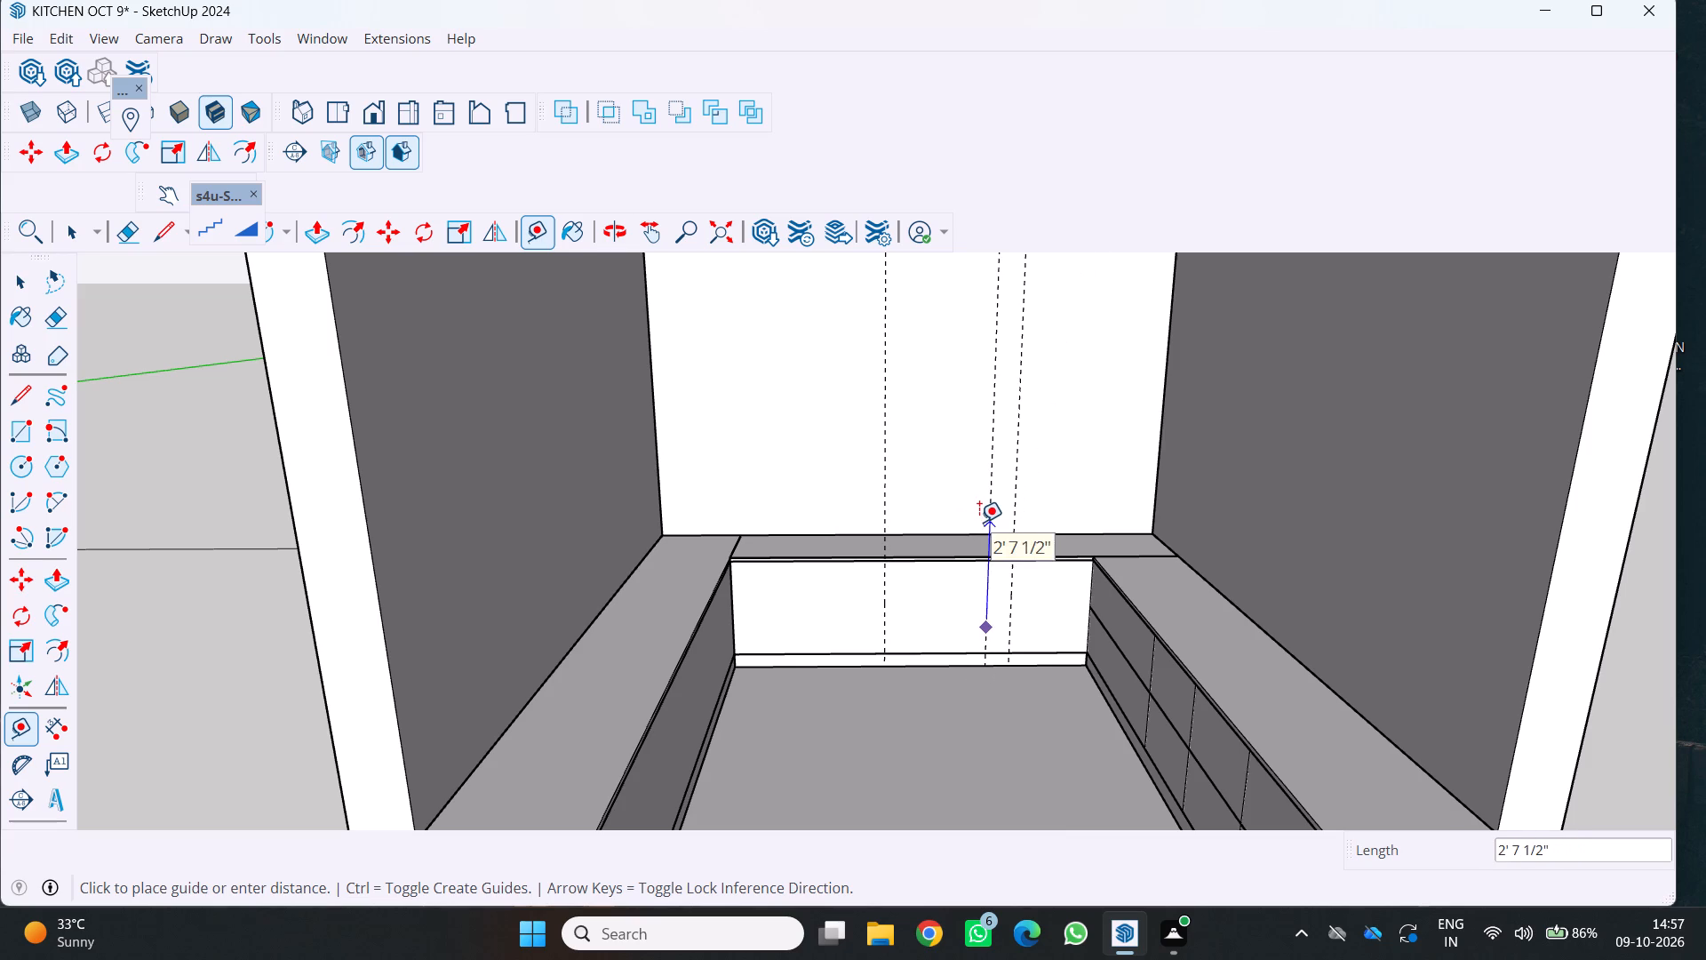
click(979, 522)
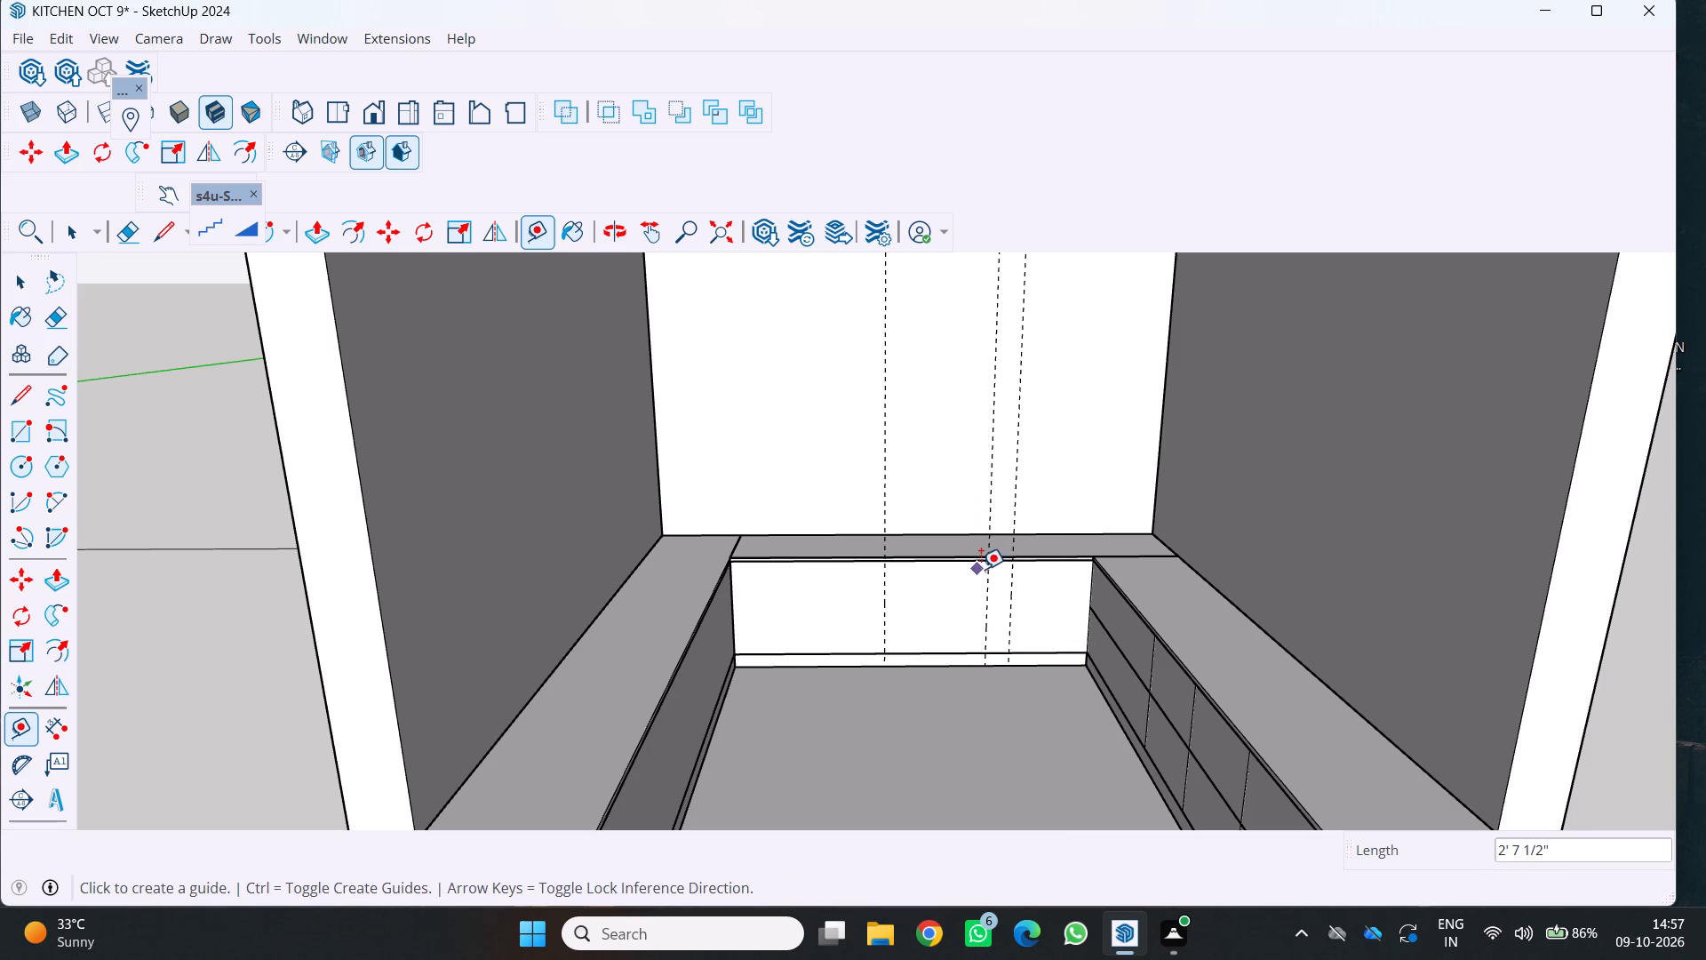
click(985, 573)
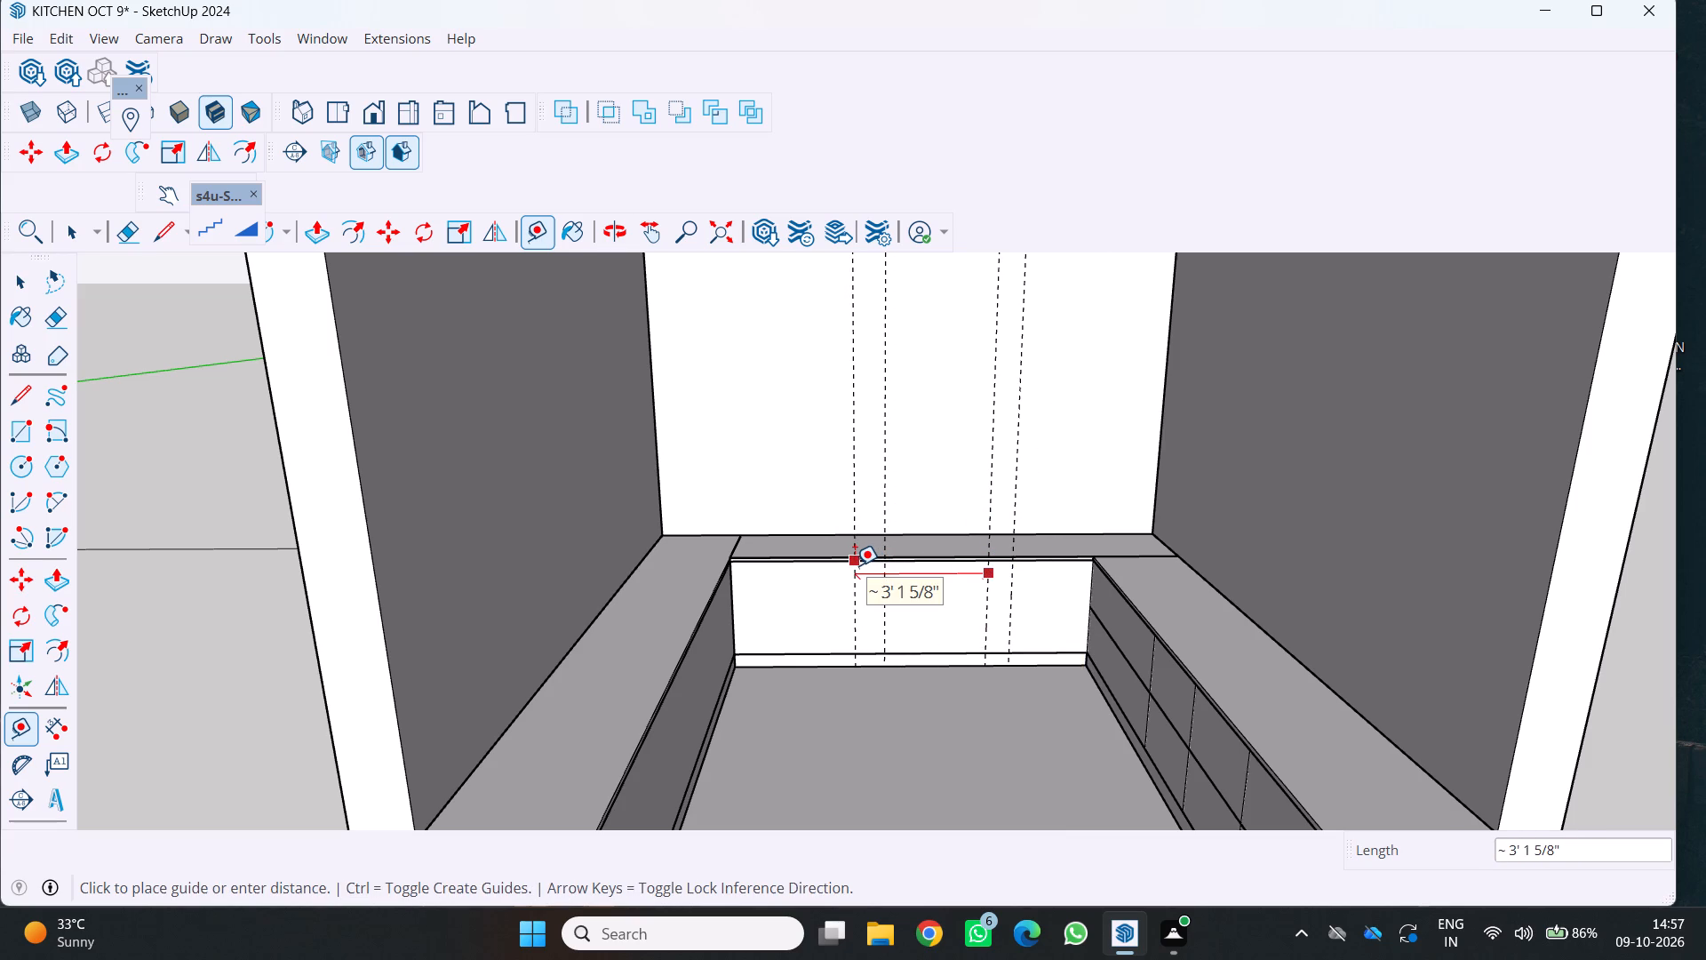
text(3')
key(Return)
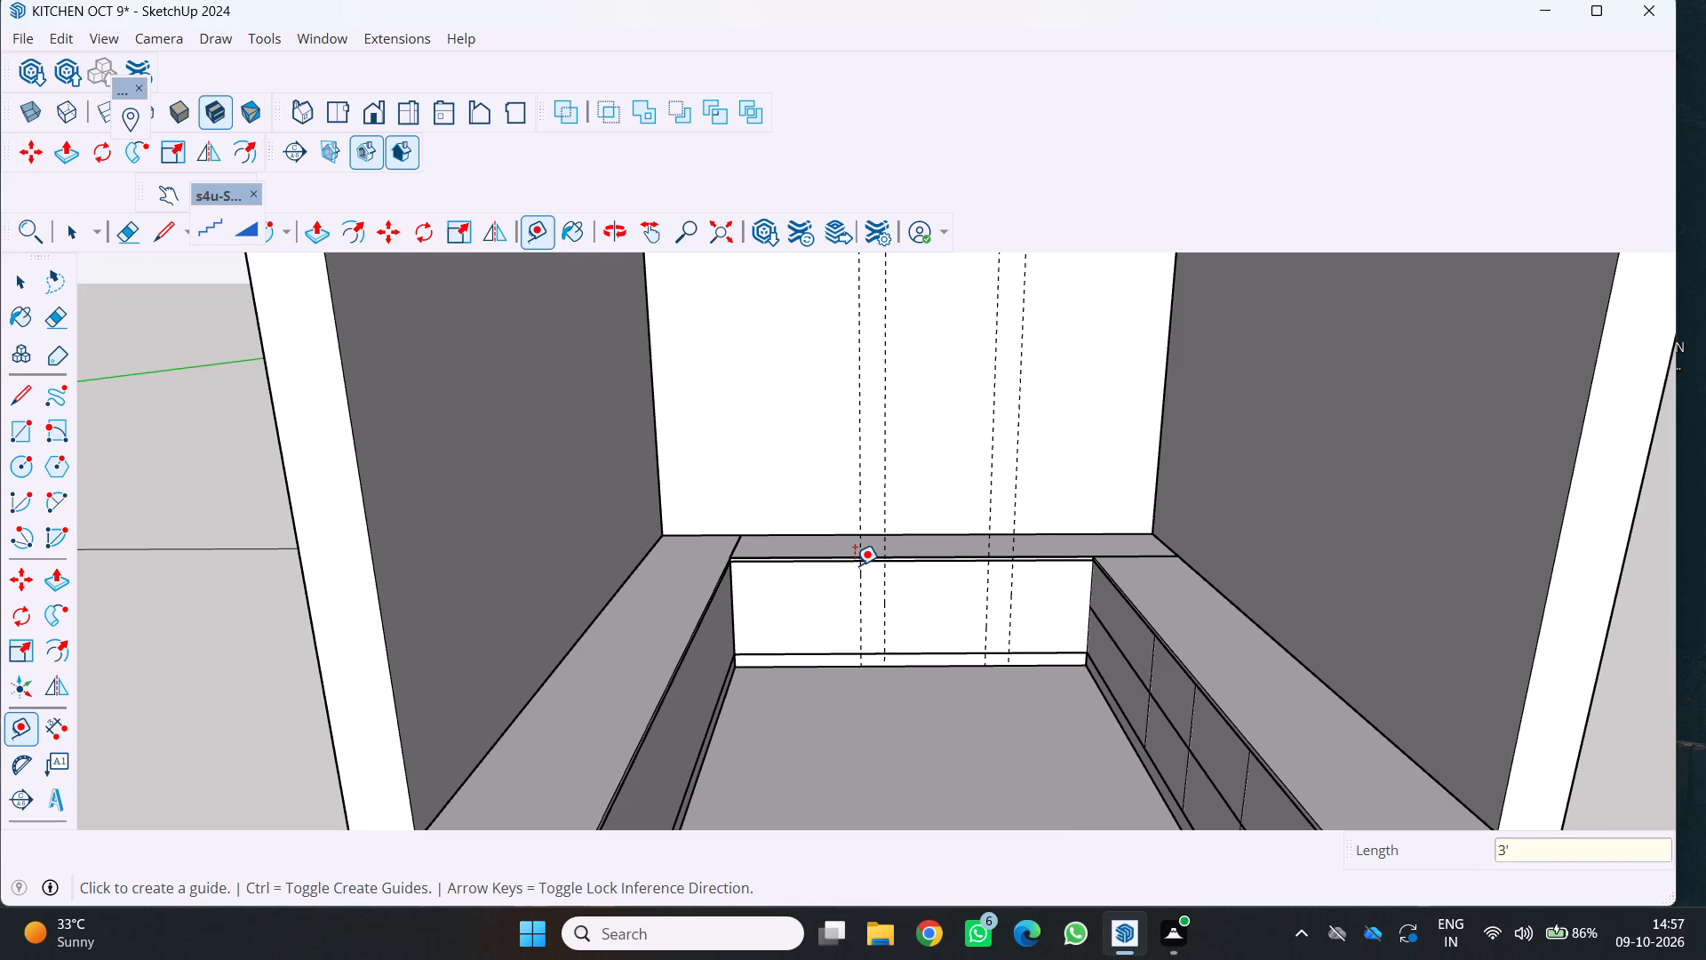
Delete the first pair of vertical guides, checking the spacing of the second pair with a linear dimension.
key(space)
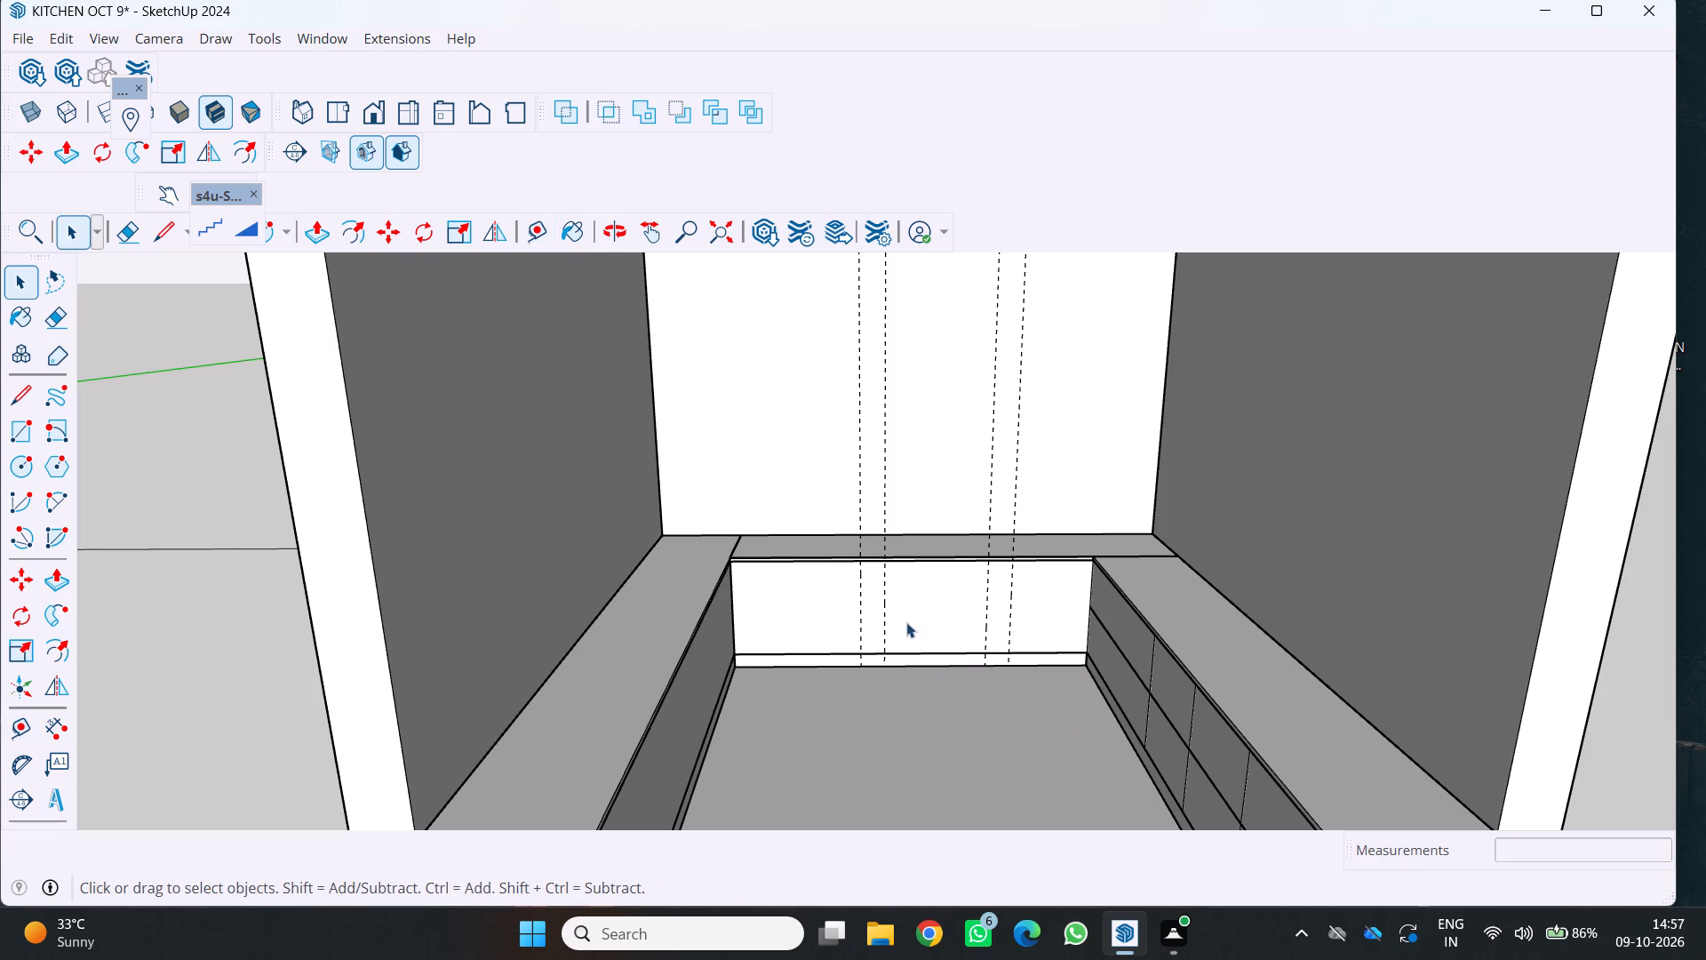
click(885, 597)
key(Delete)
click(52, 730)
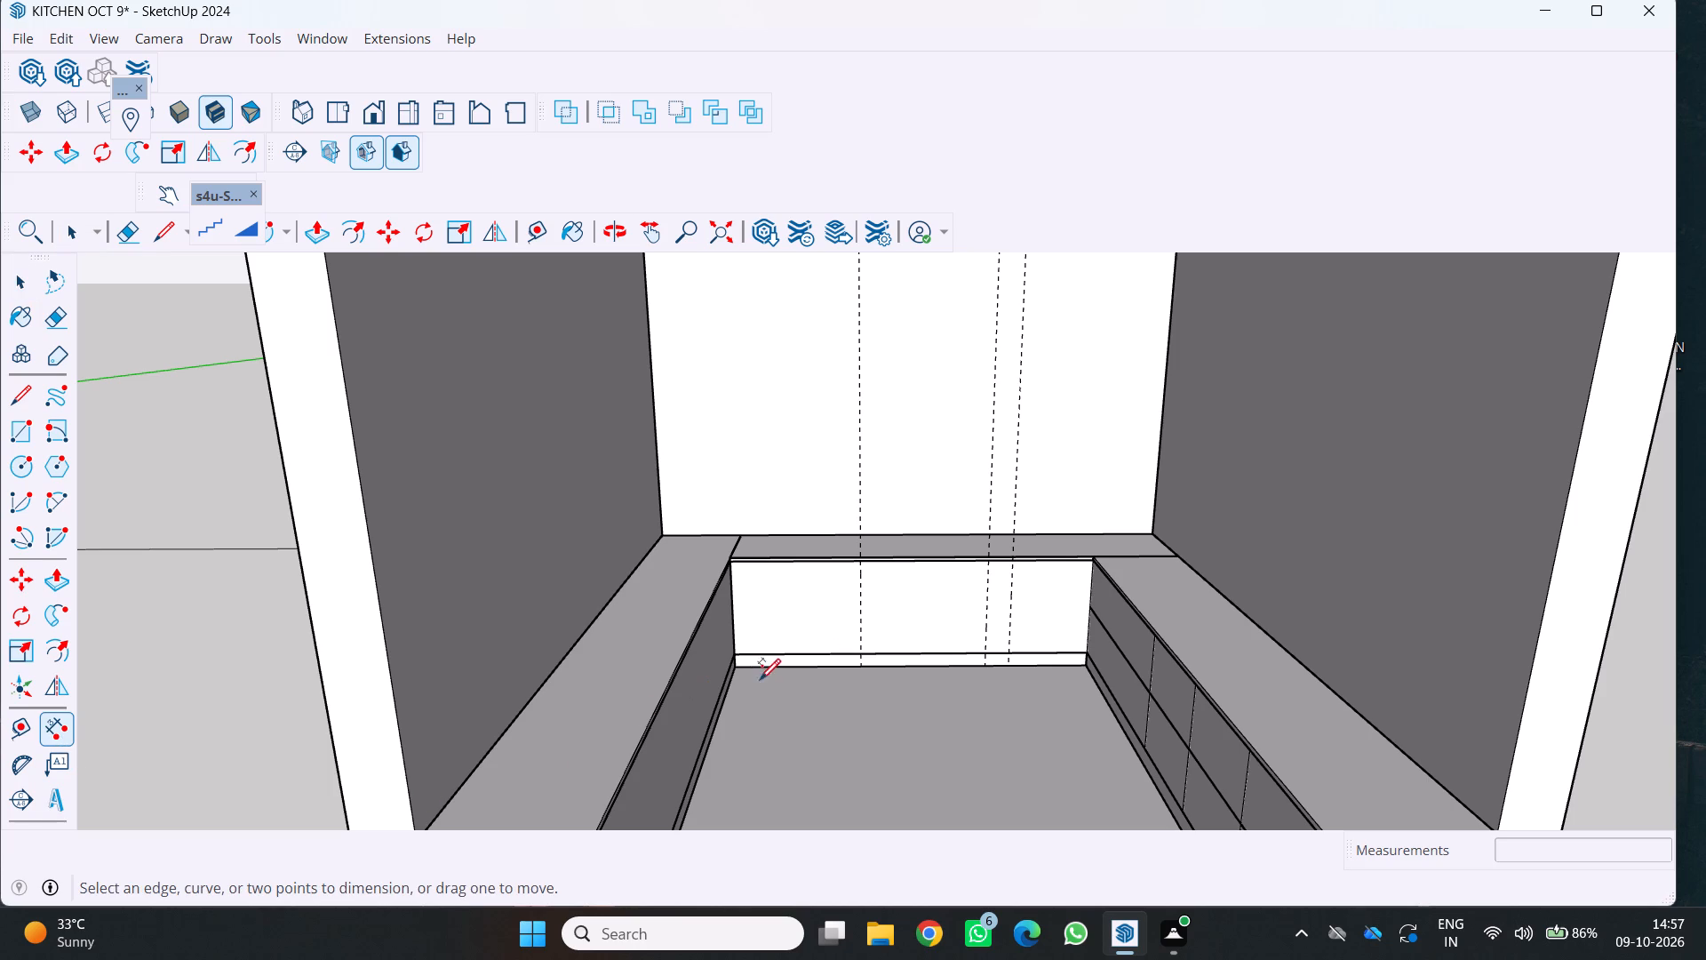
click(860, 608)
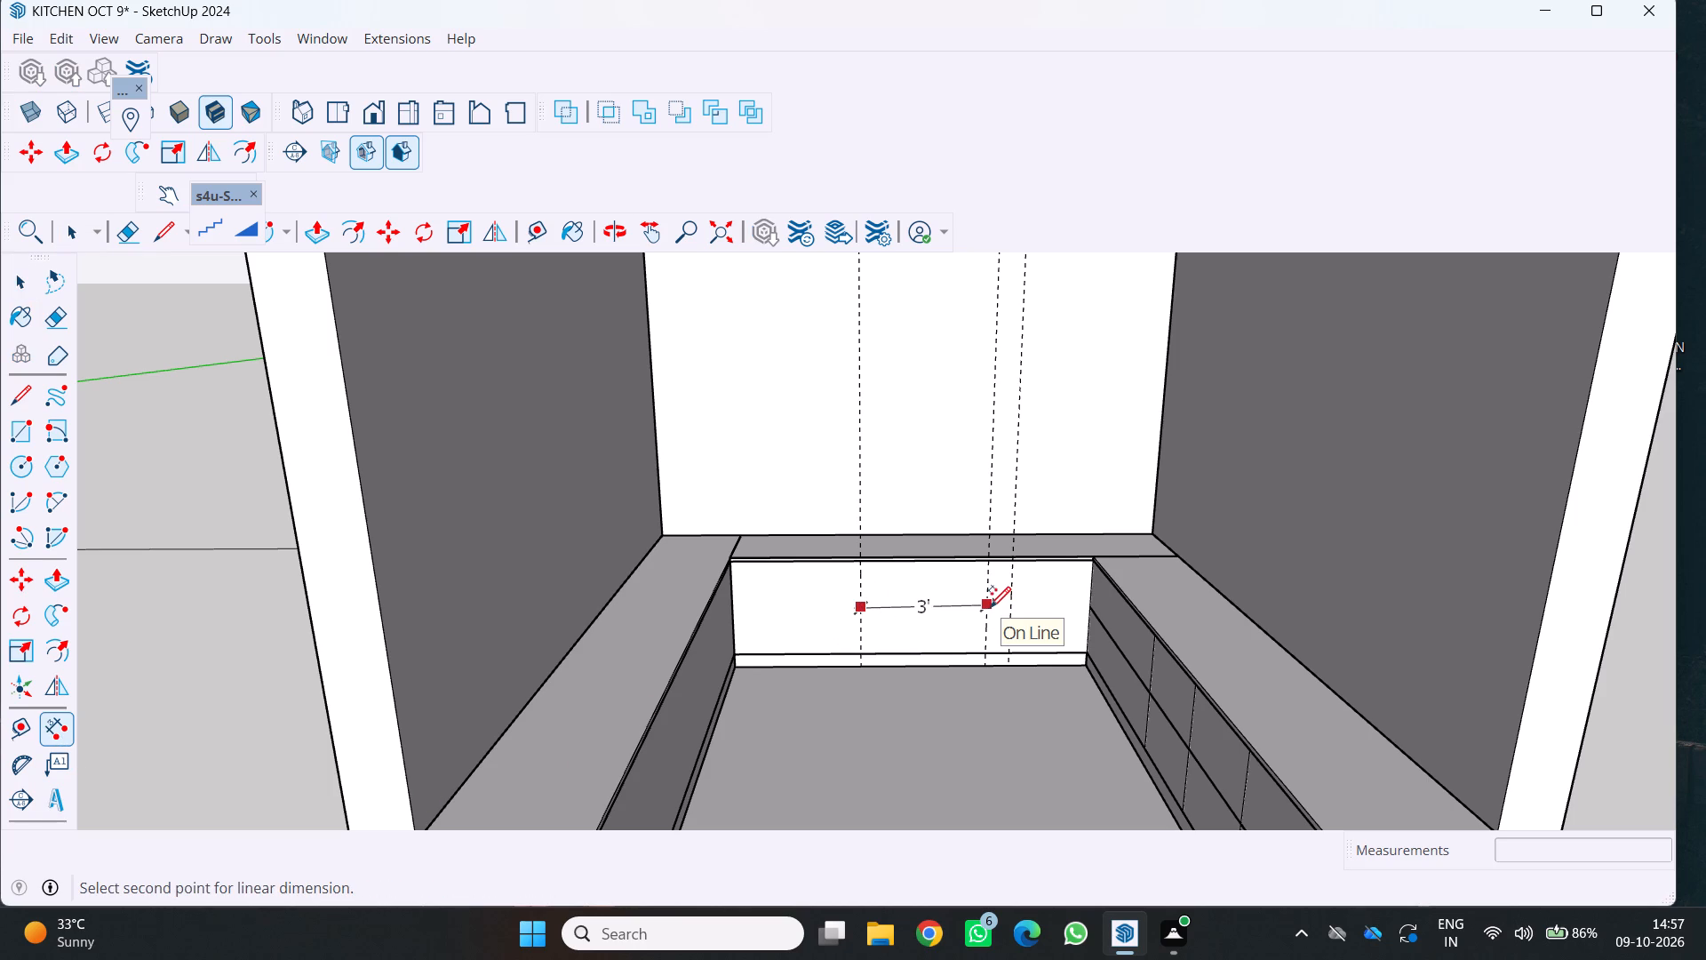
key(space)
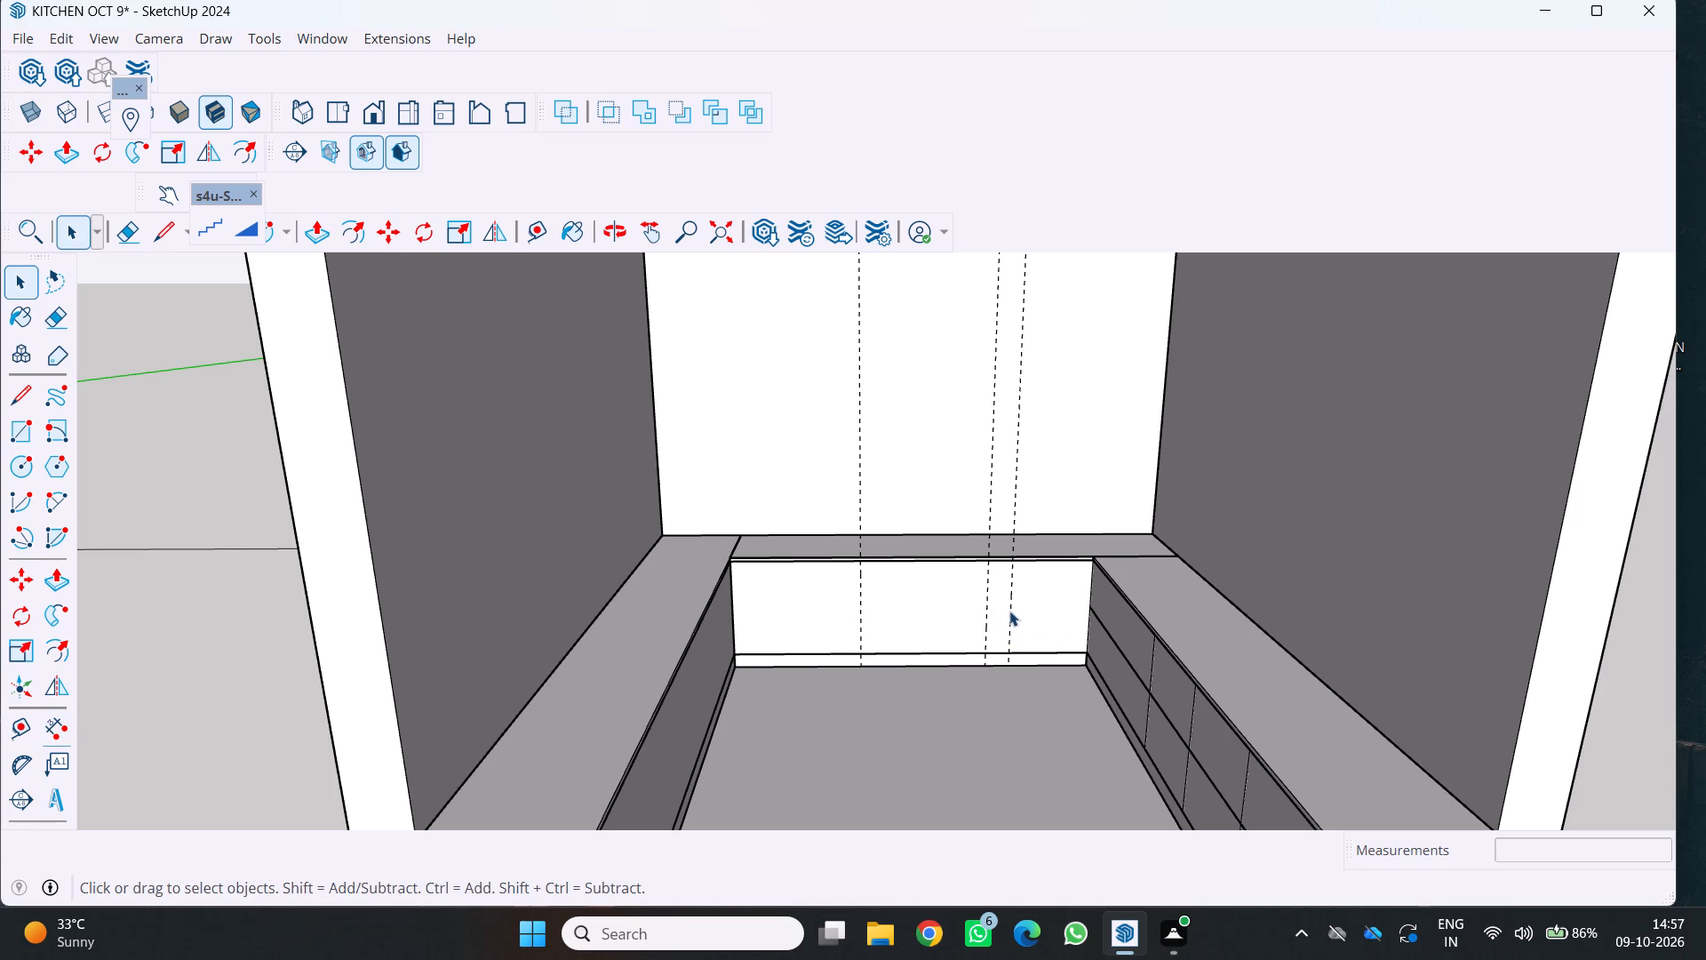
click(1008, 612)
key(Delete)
Examine the two guides on the back cabinet front from the kitchen's open side and from above.
scroll(840, 717, down, 1)
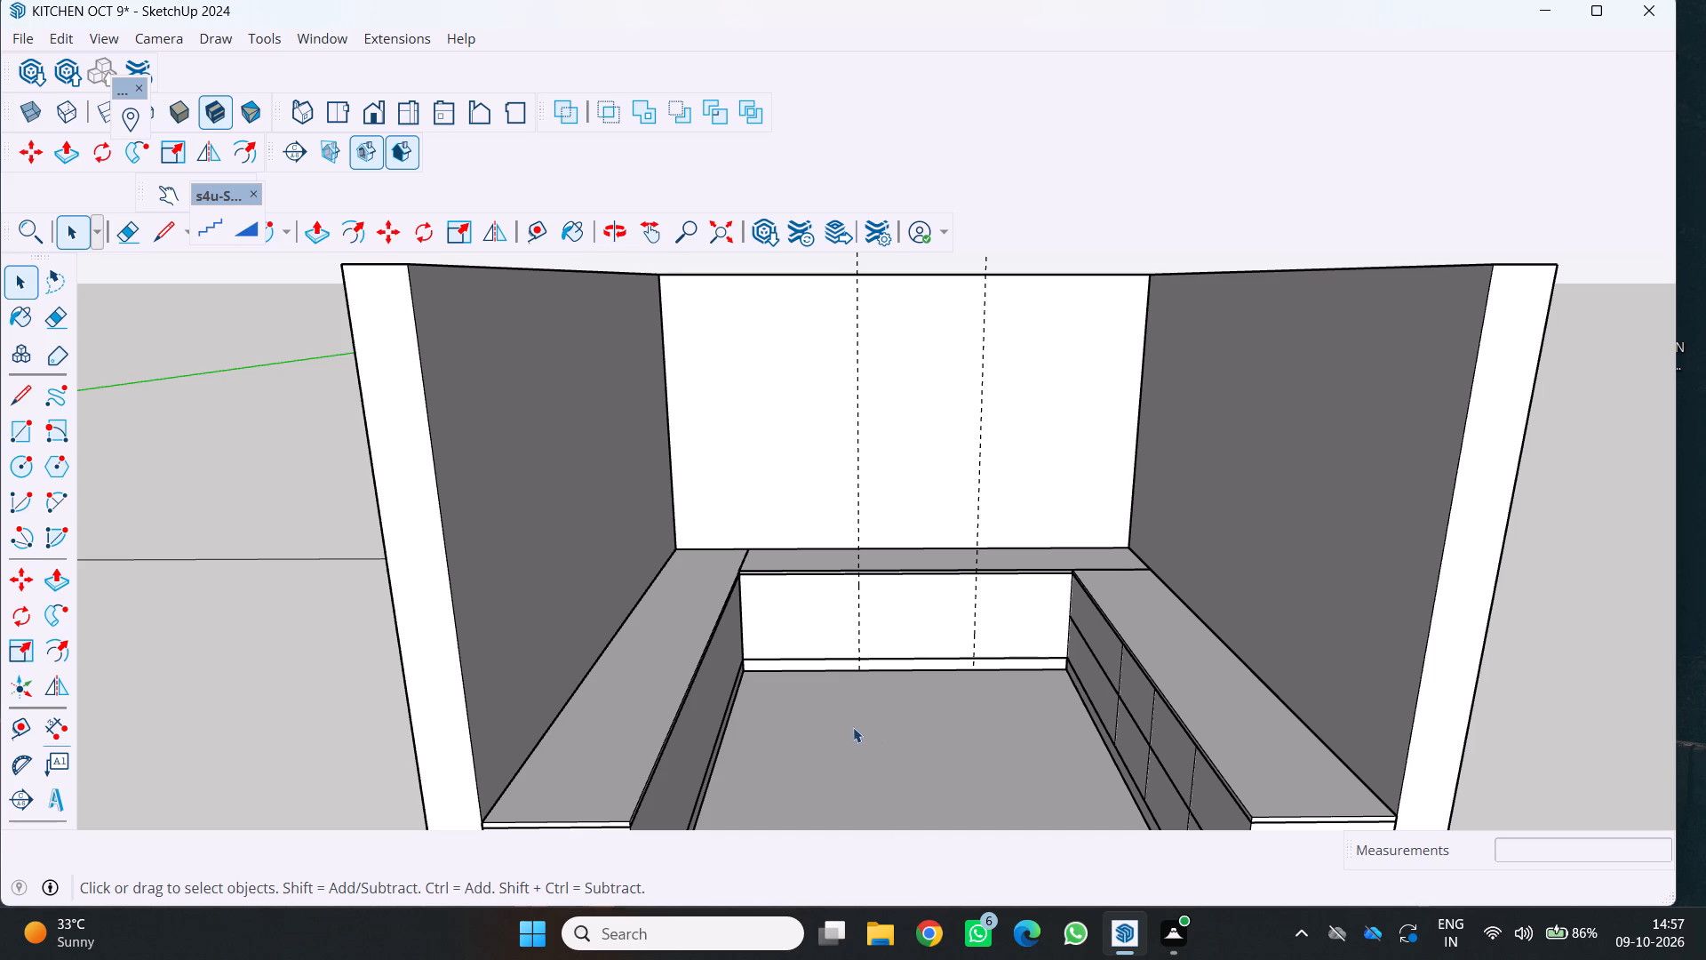
scroll(800, 738, down, 1)
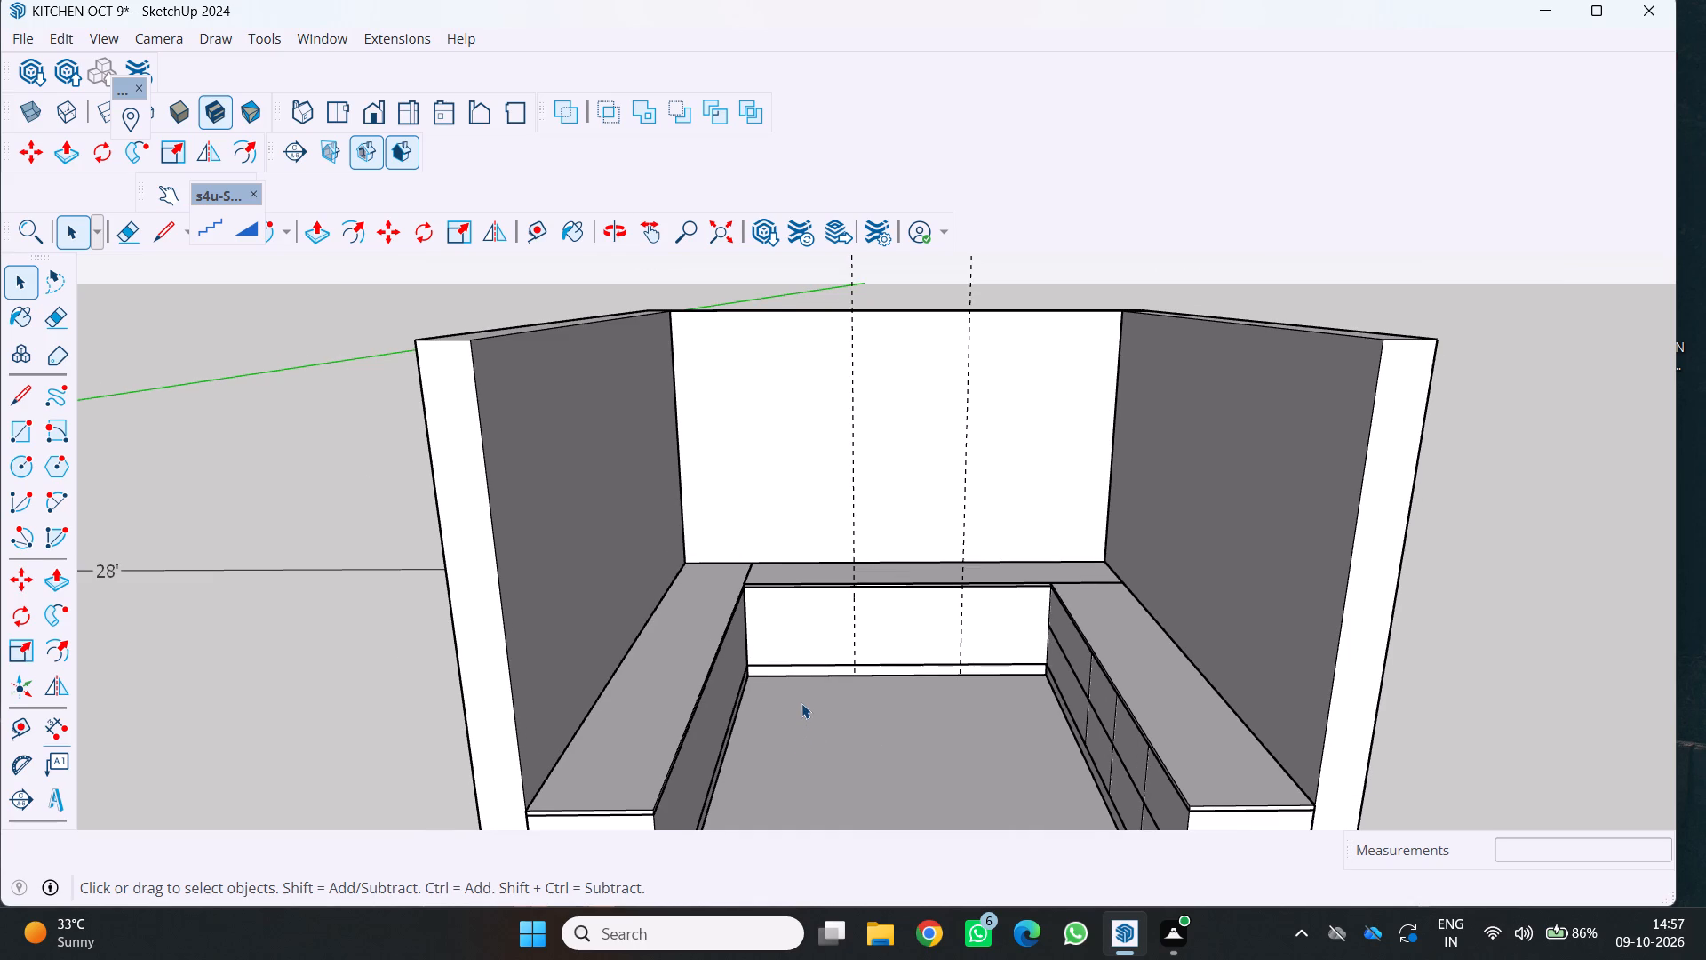
scroll(801, 703, down, 1)
middle_drag(805, 702, 775, 637)
middle_click(775, 636)
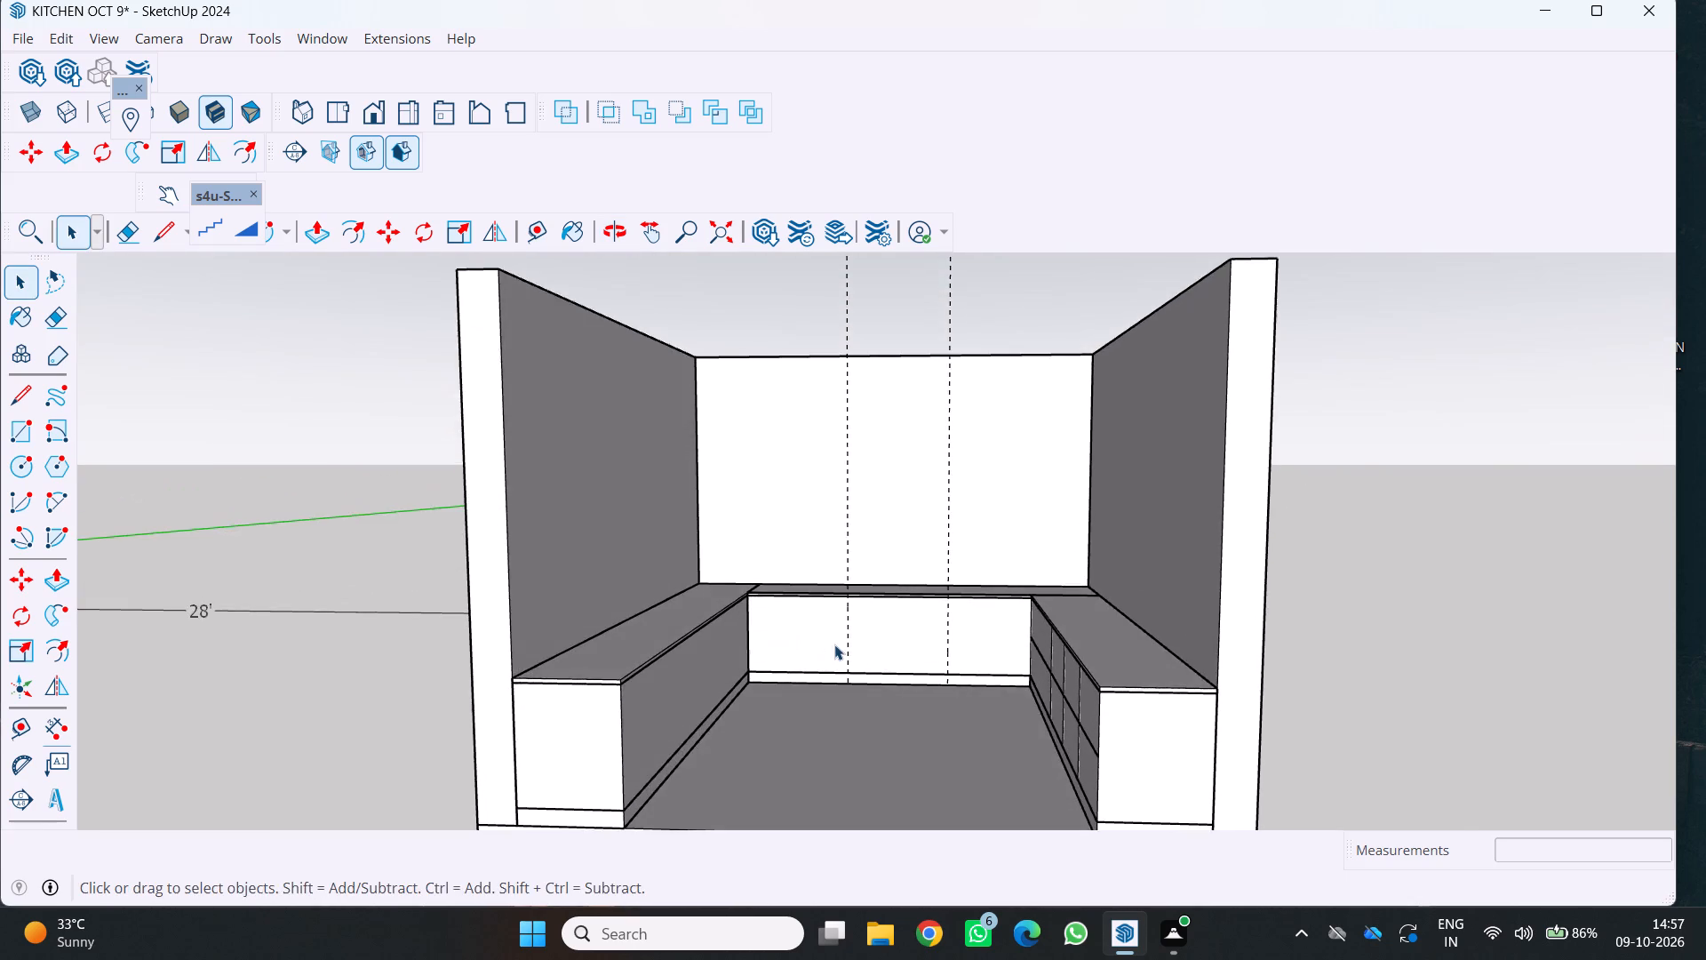
scroll(831, 642, up, 2)
middle_drag(837, 644, 852, 732)
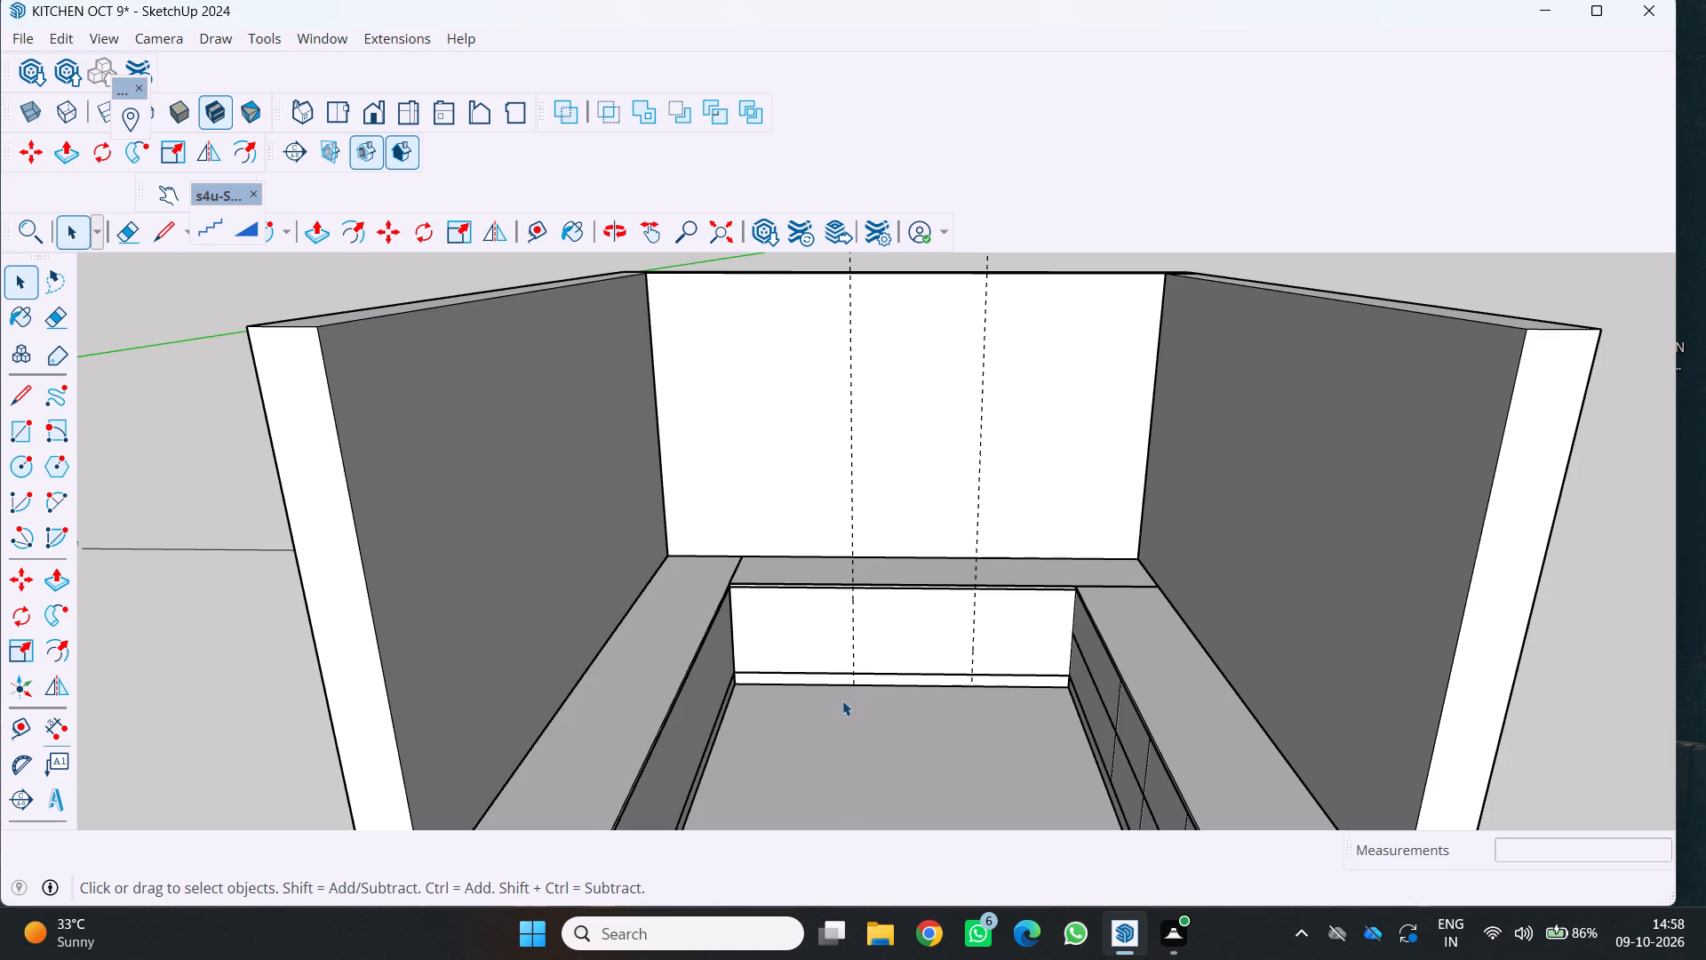
scroll(812, 695, down, 1)
middle_drag(812, 695, 836, 774)
scroll(951, 650, up, 3)
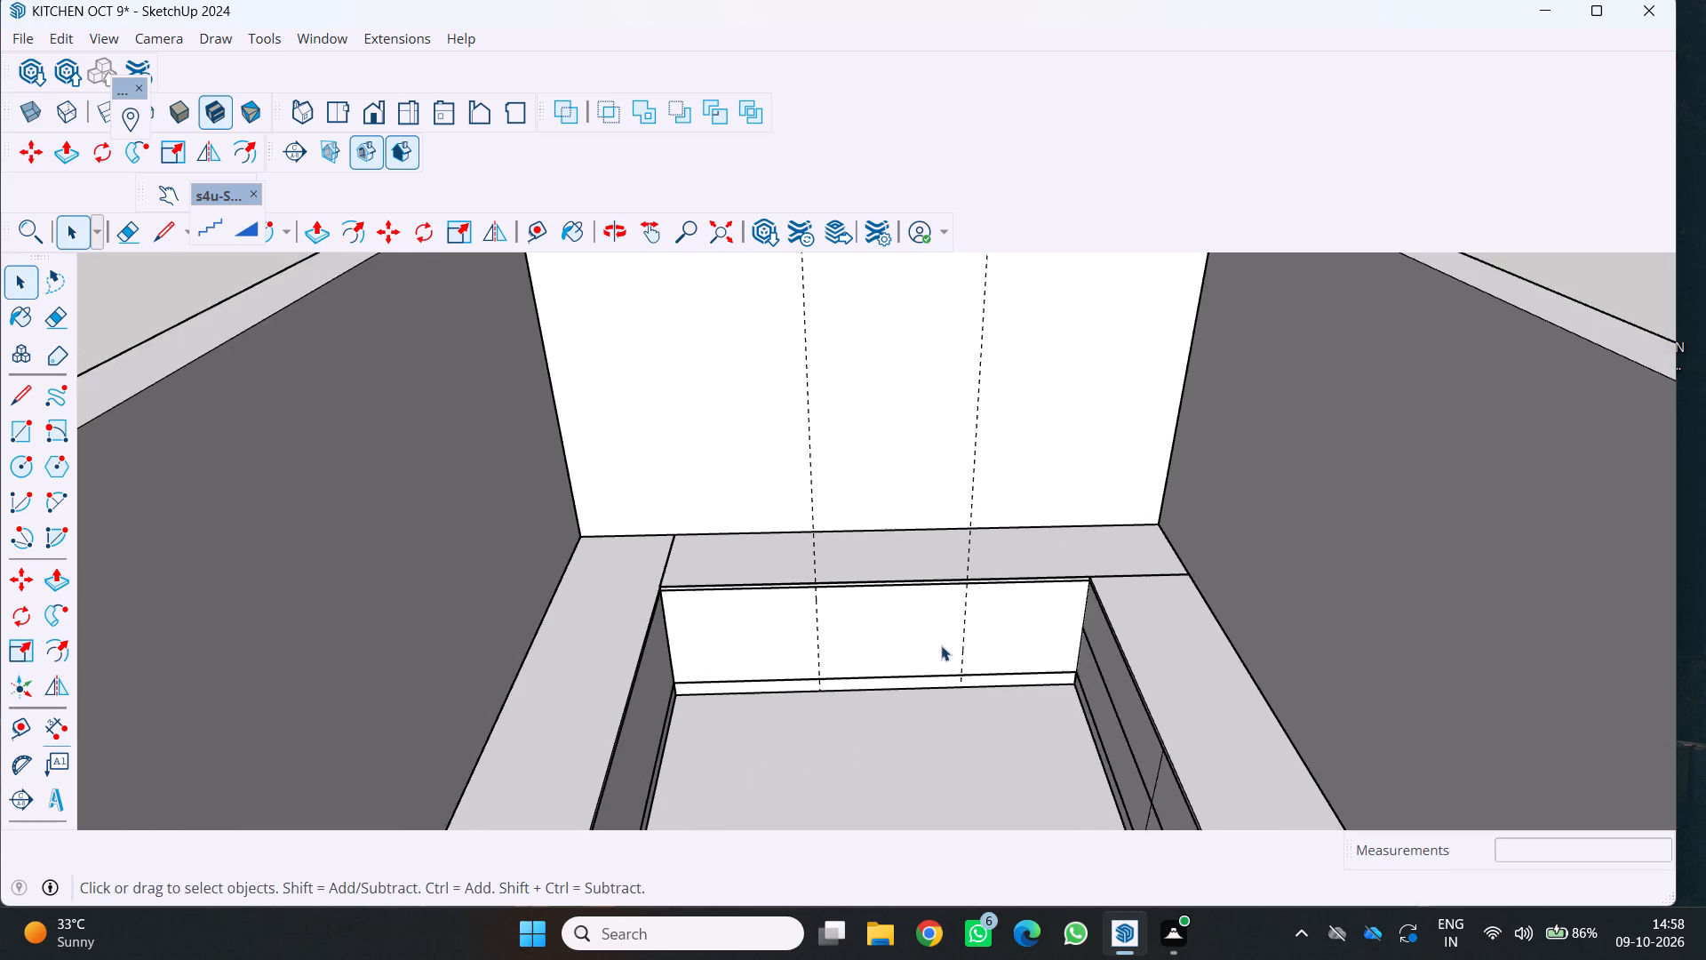
middle_drag(937, 644, 889, 500)
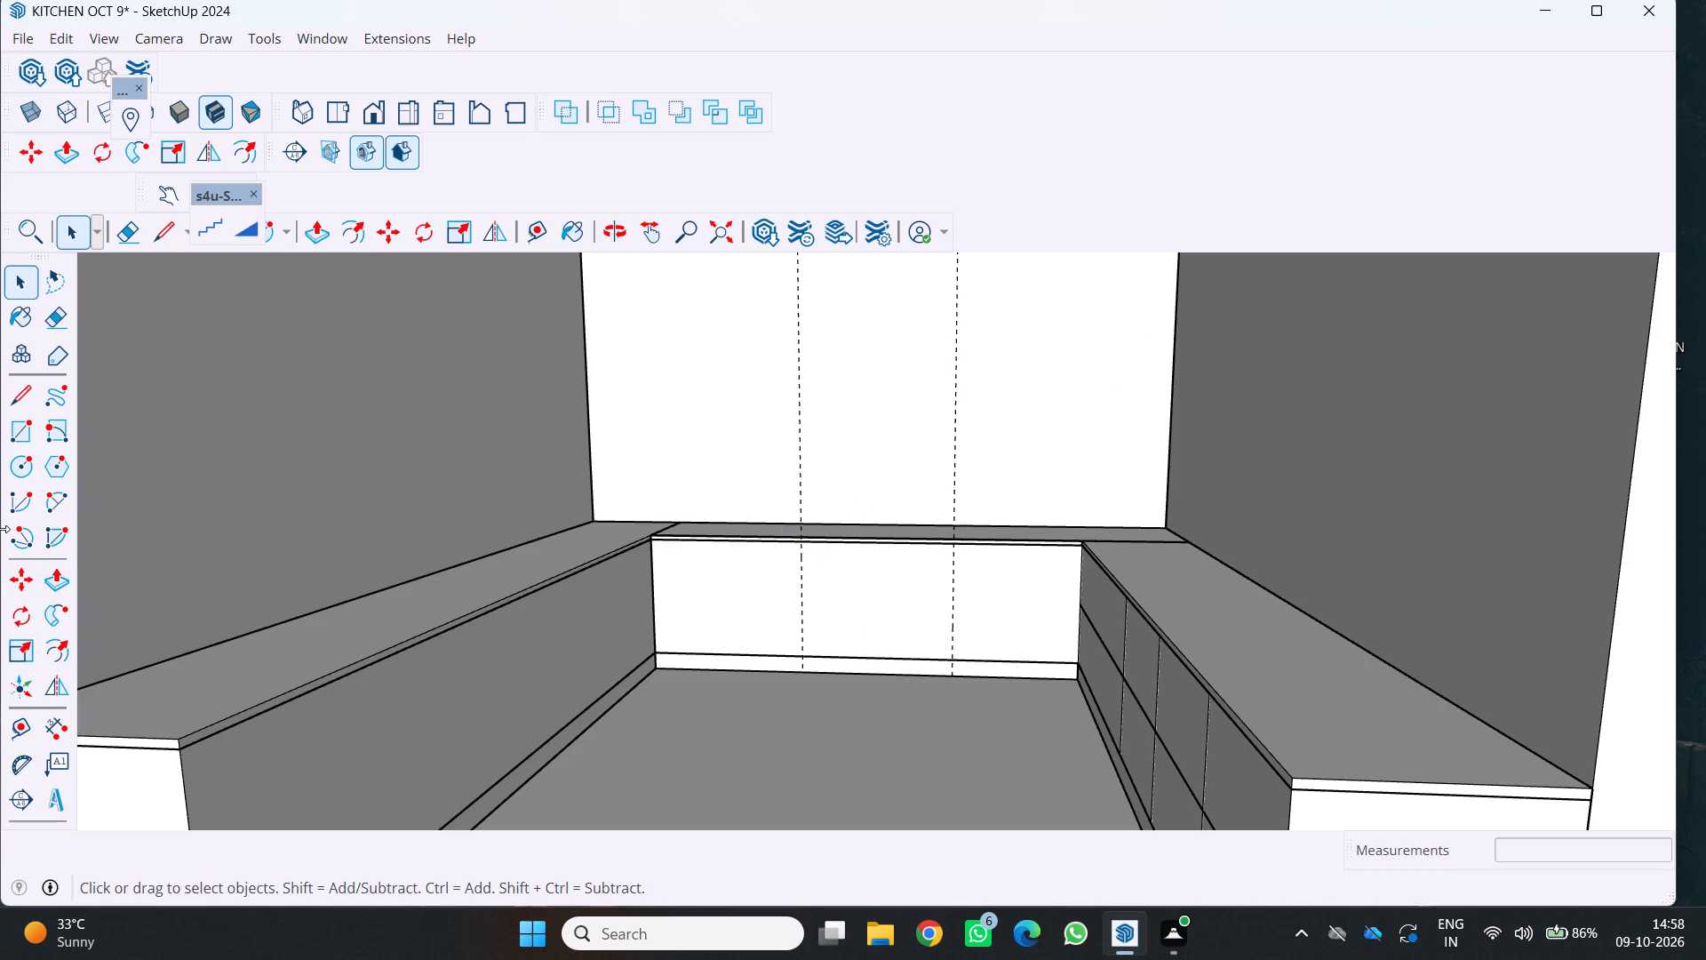
Draw a rectangle about 3' by 2' 9" between the two guides, from the back countertop's front edge down to the floor.
click(17, 438)
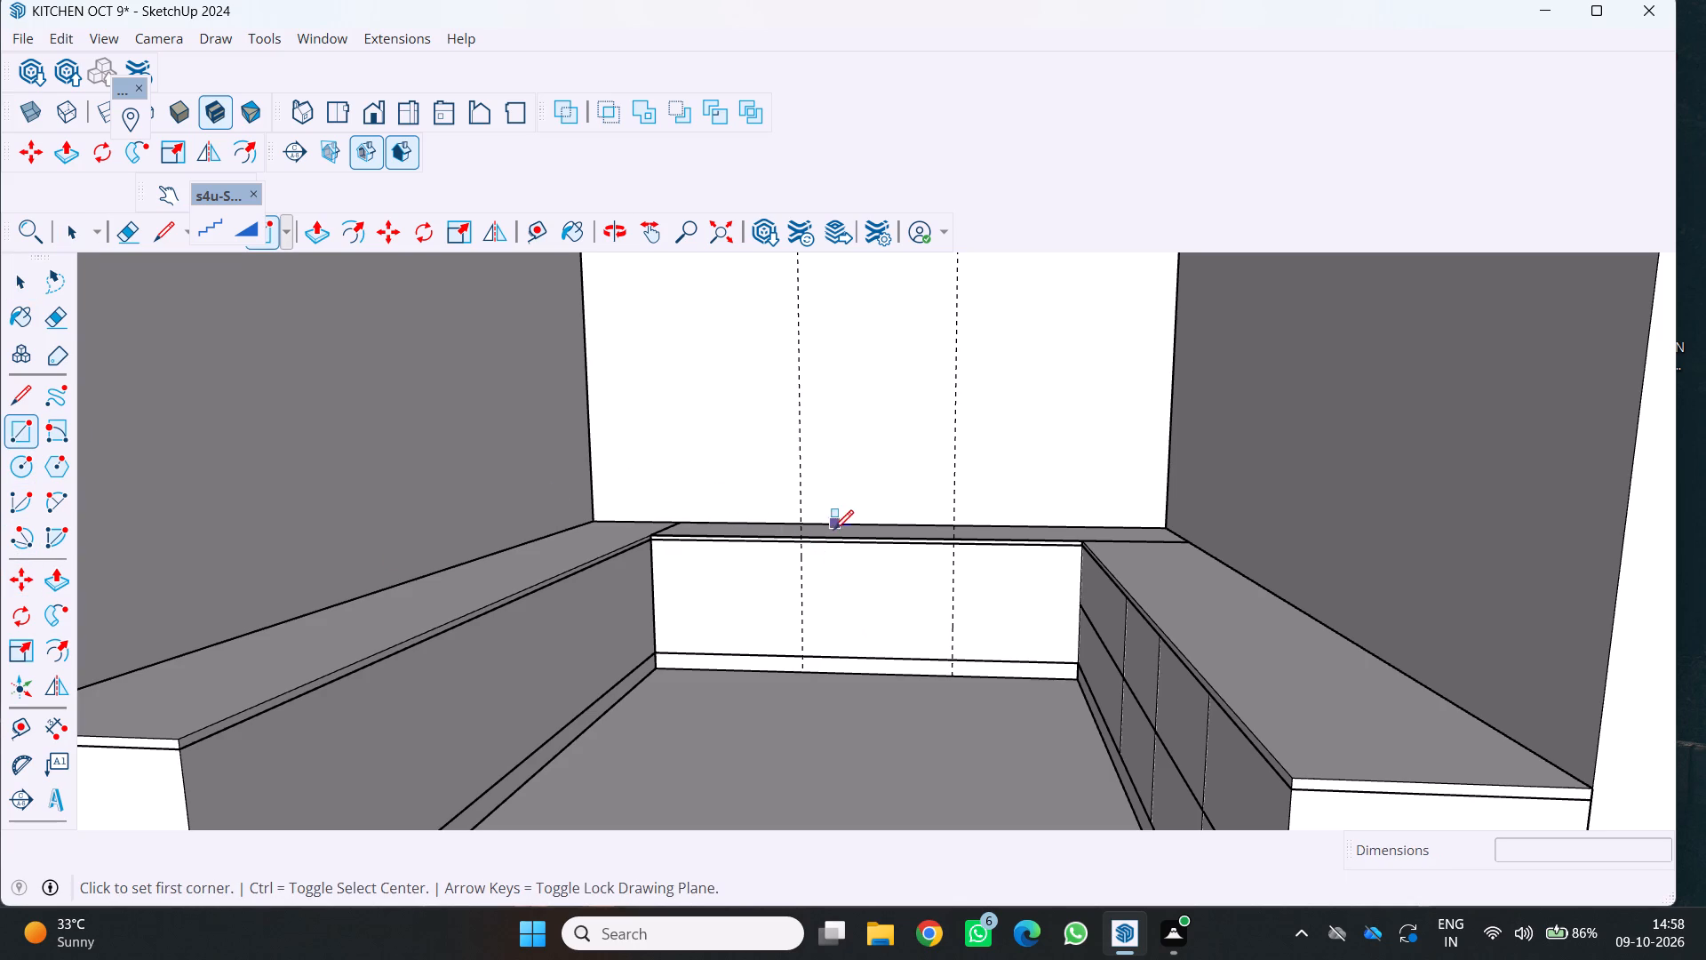
scroll(785, 539, up, 8)
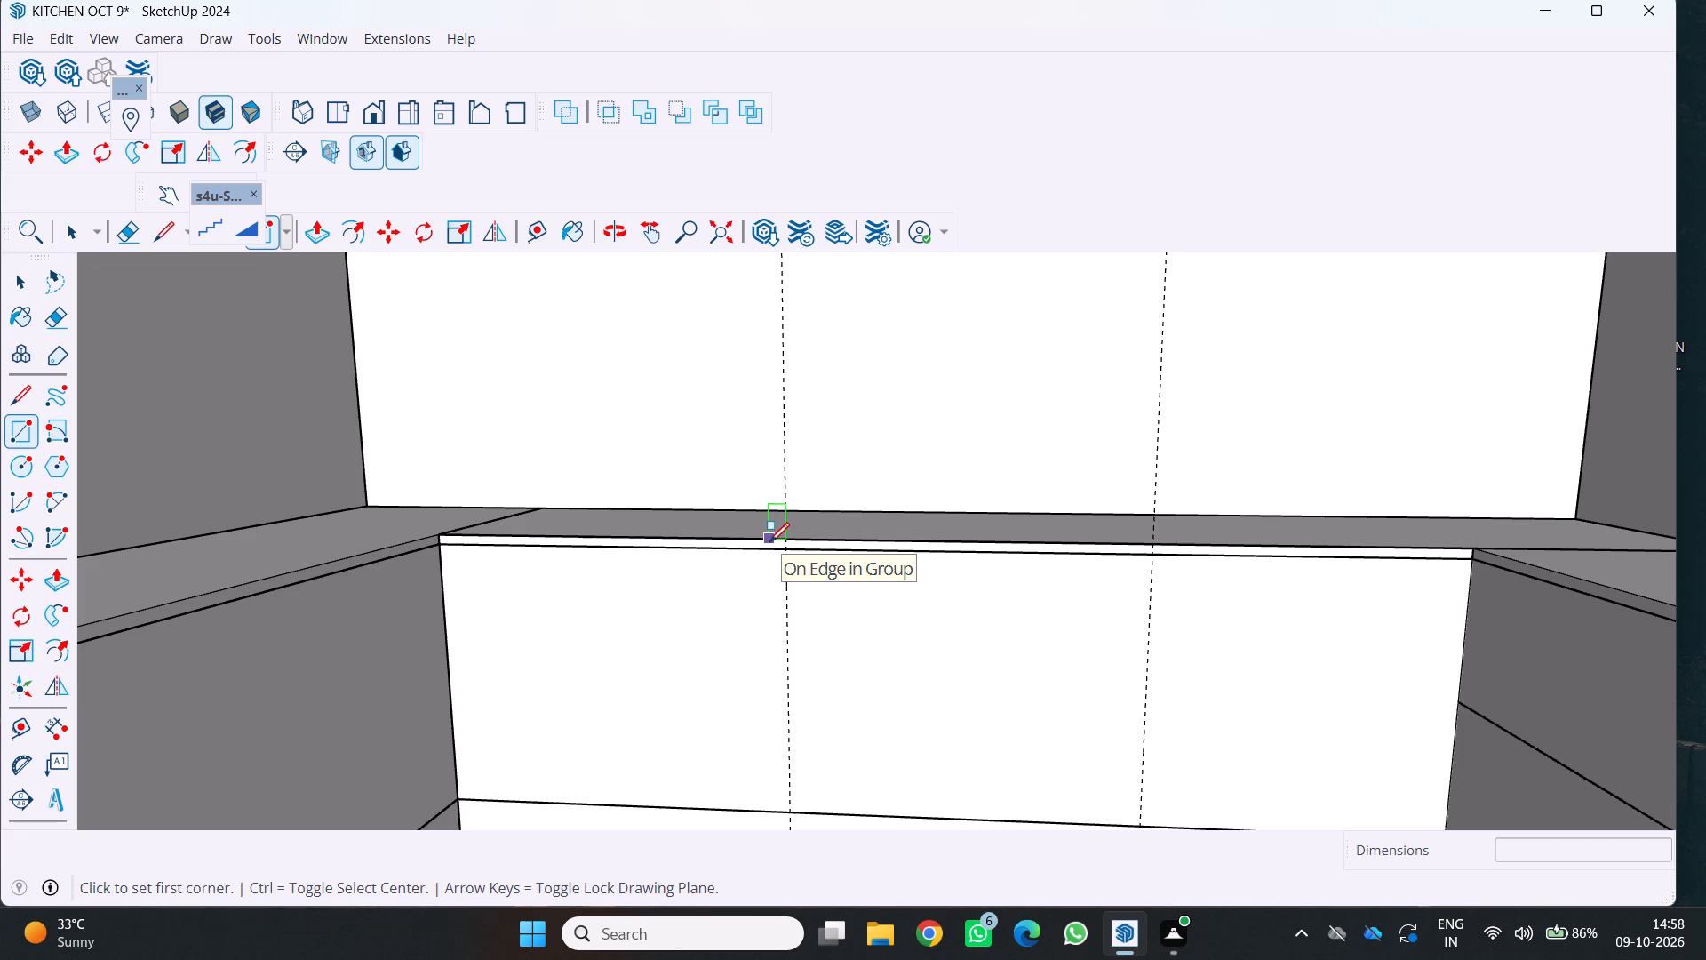
scroll(697, 614, down, 7)
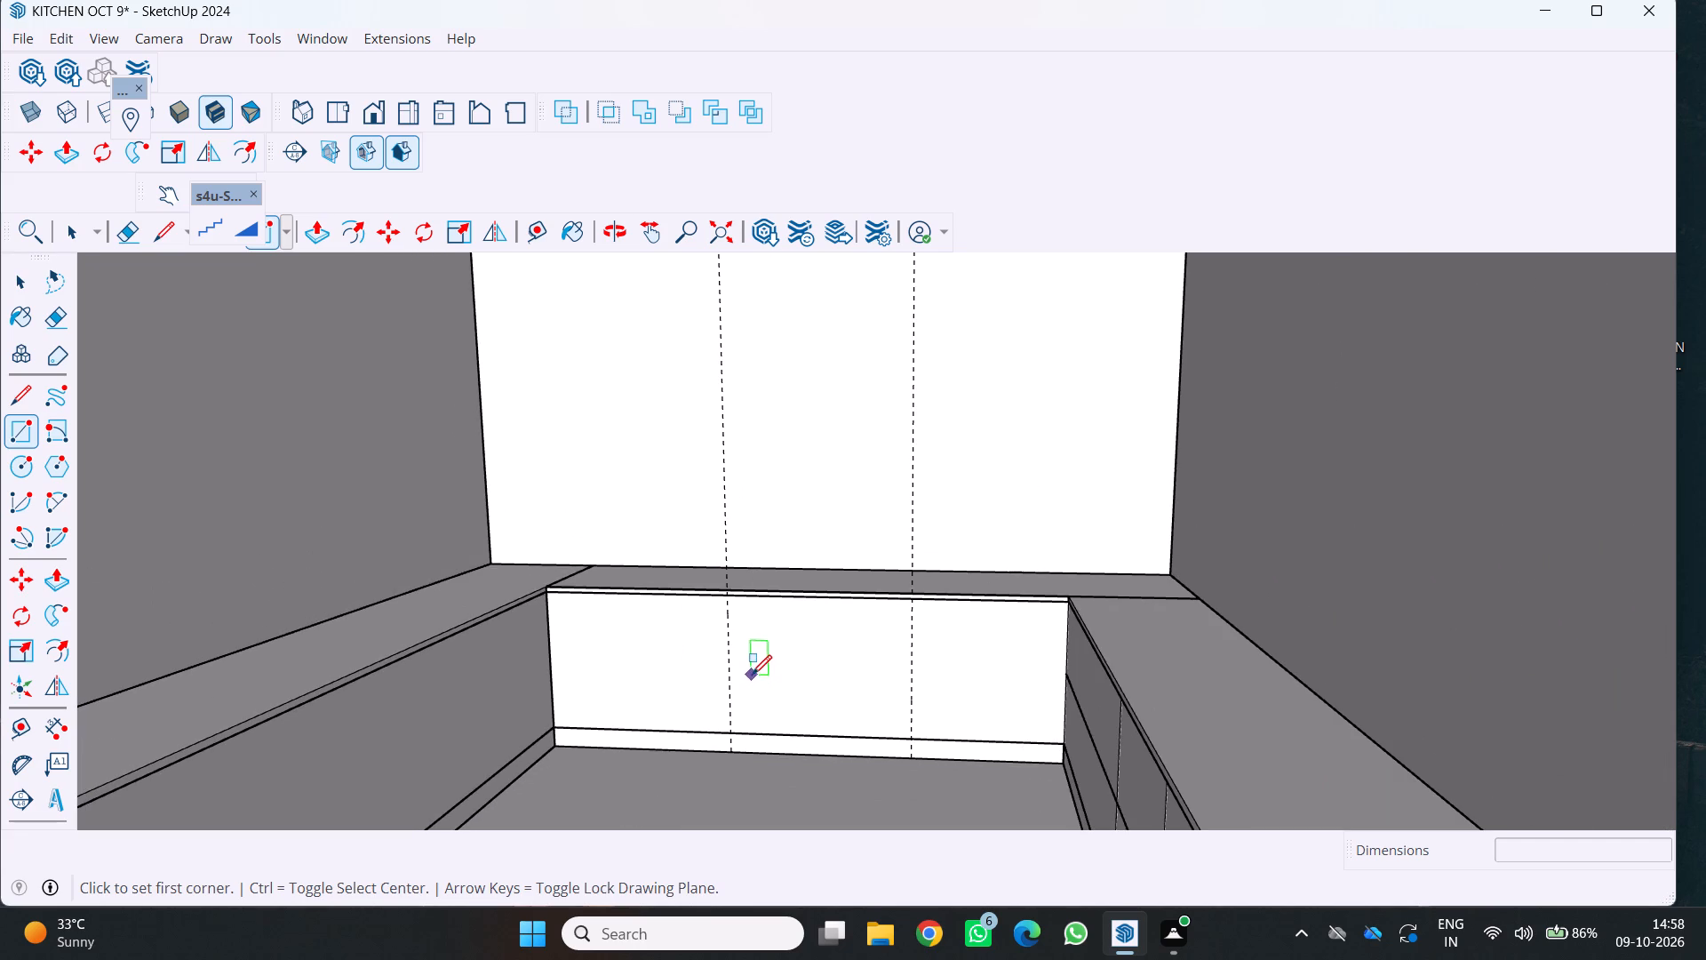
scroll(803, 668, up, 3)
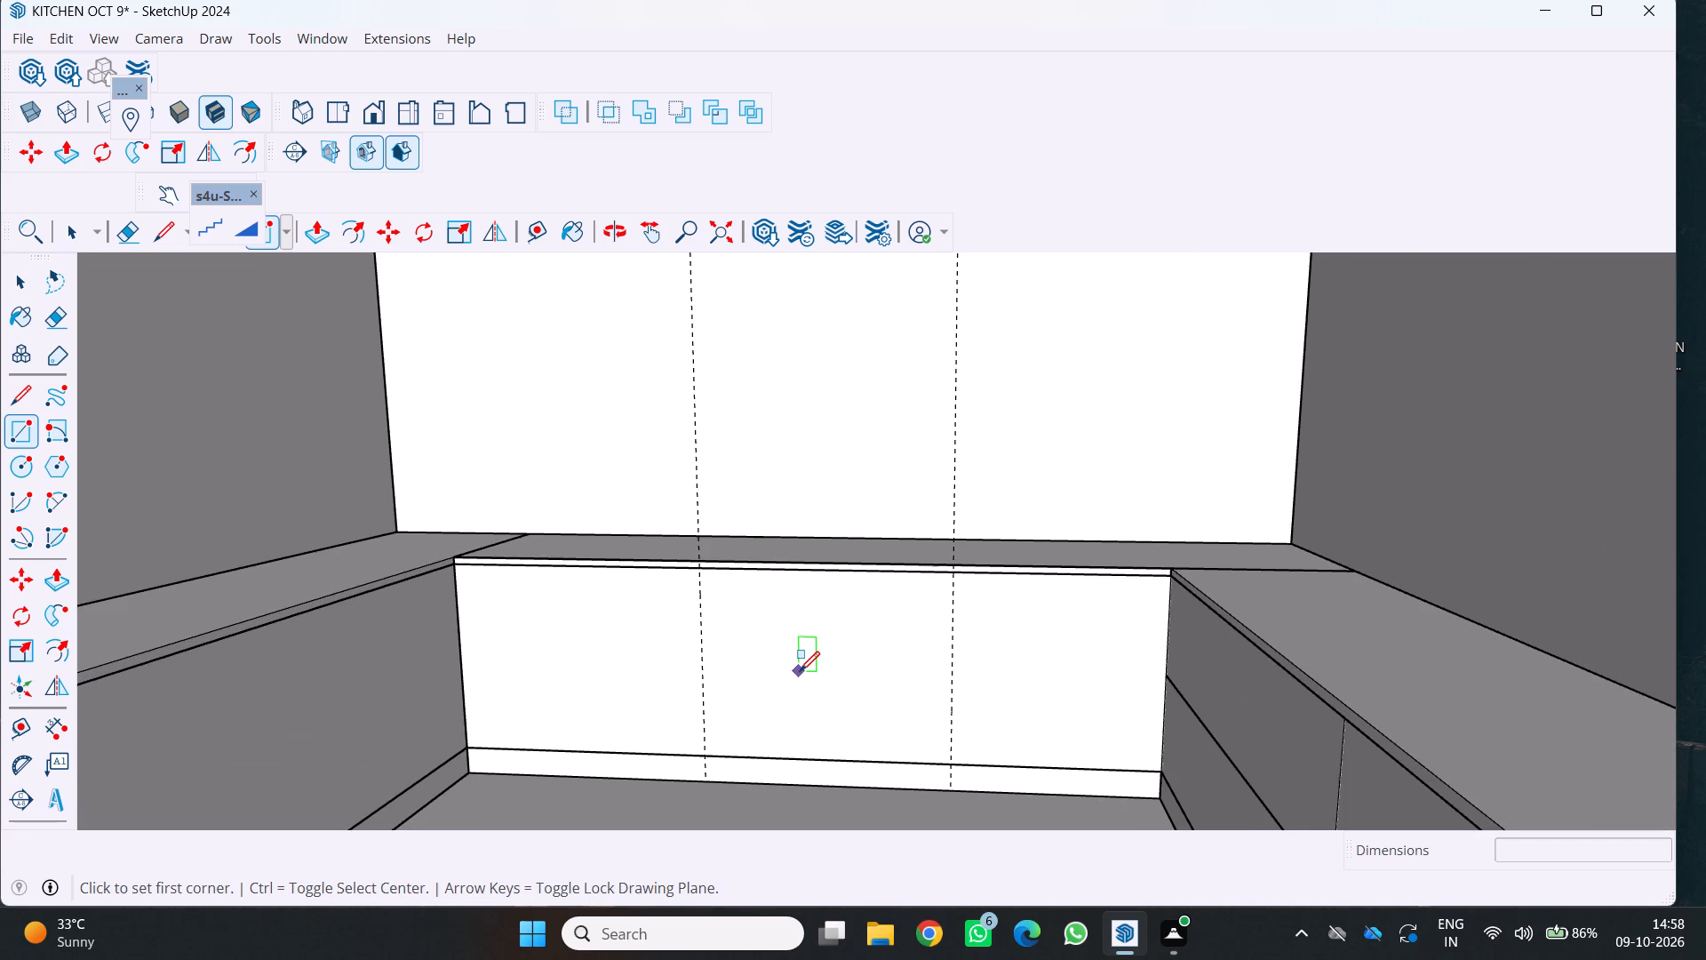
scroll(800, 671, down, 3)
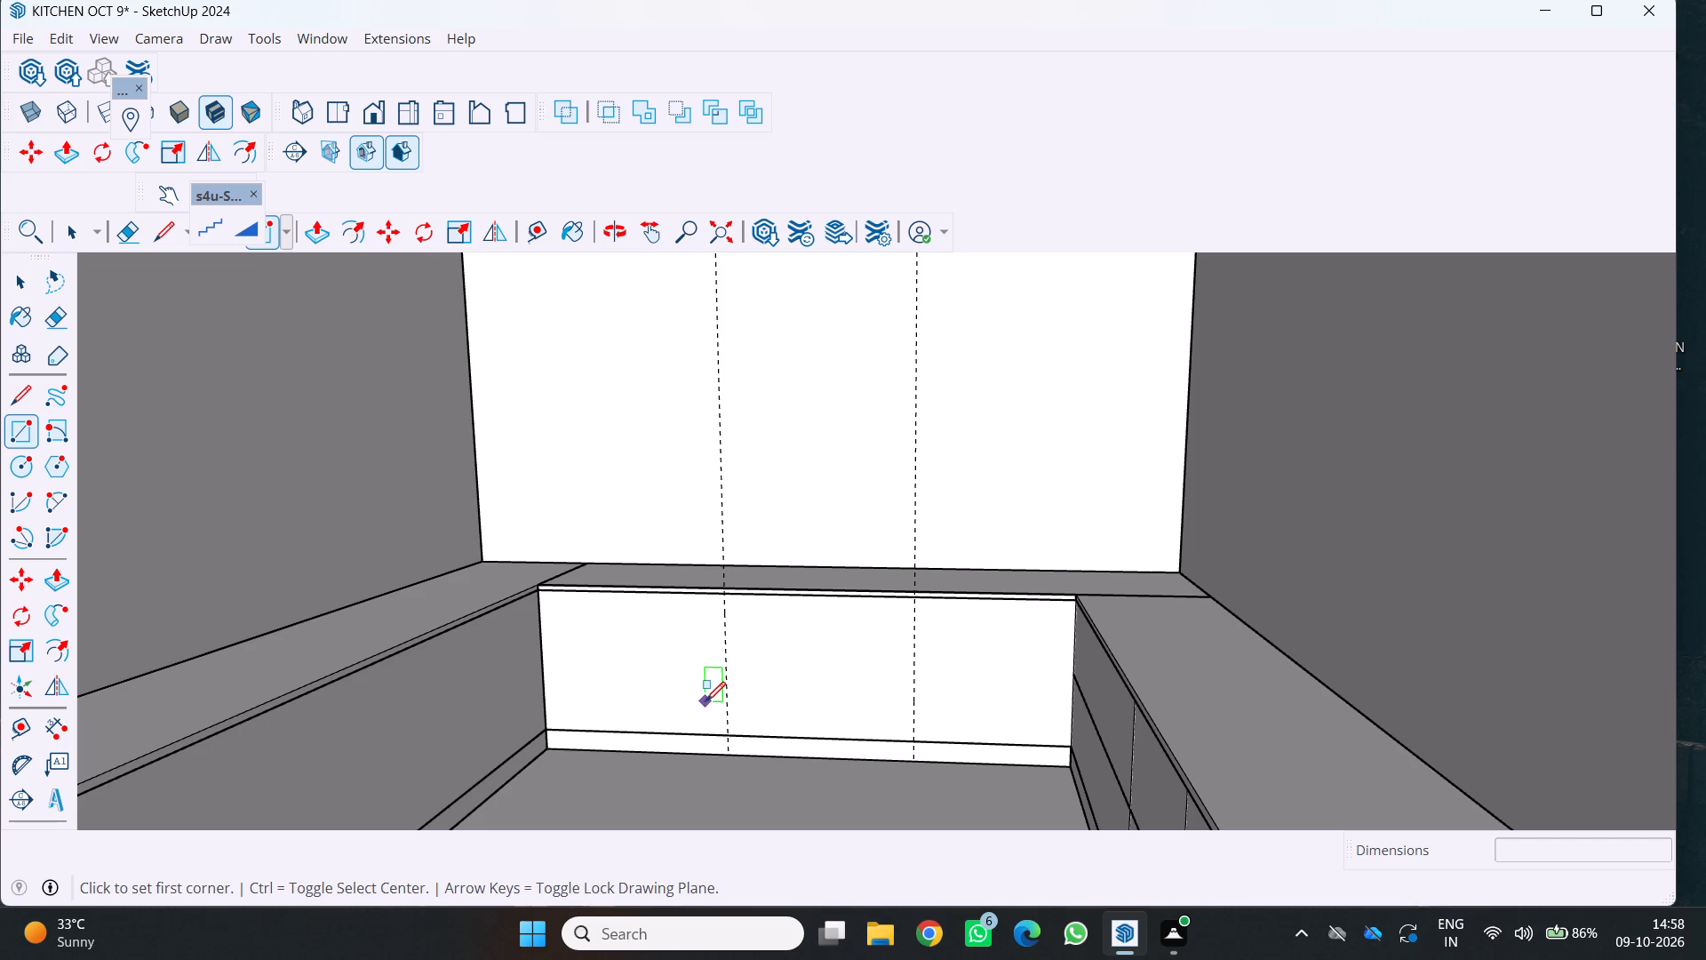
key(r)
scroll(720, 652, up, 4)
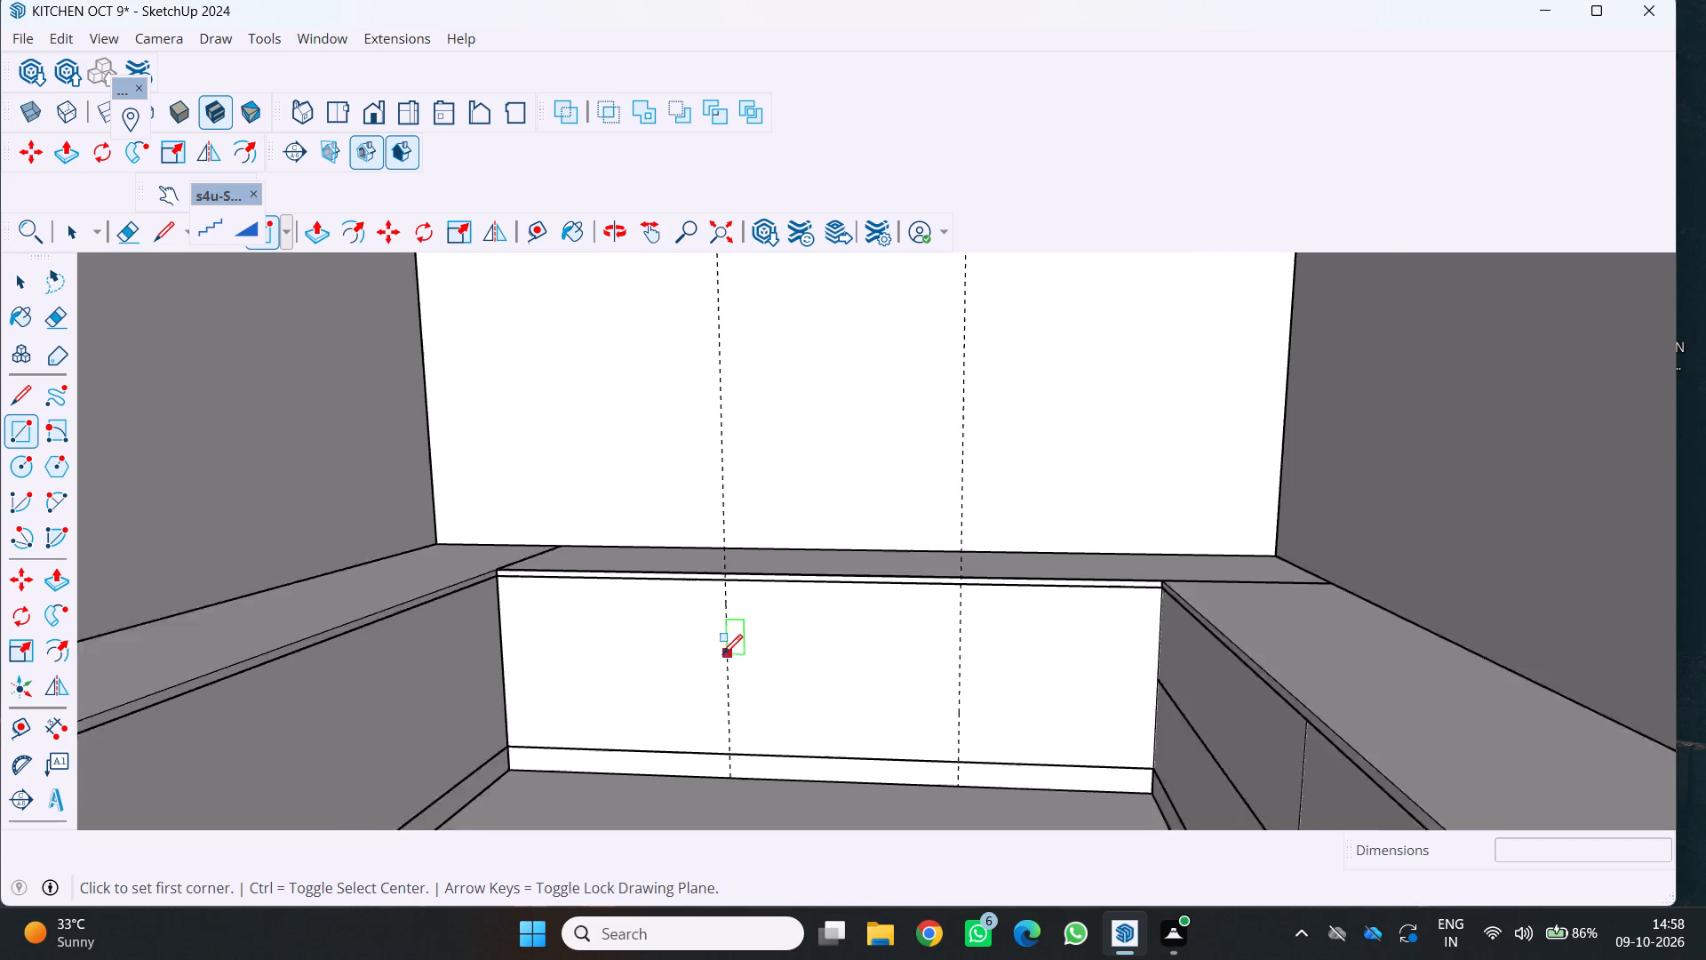
scroll(722, 654, up, 2)
click(727, 530)
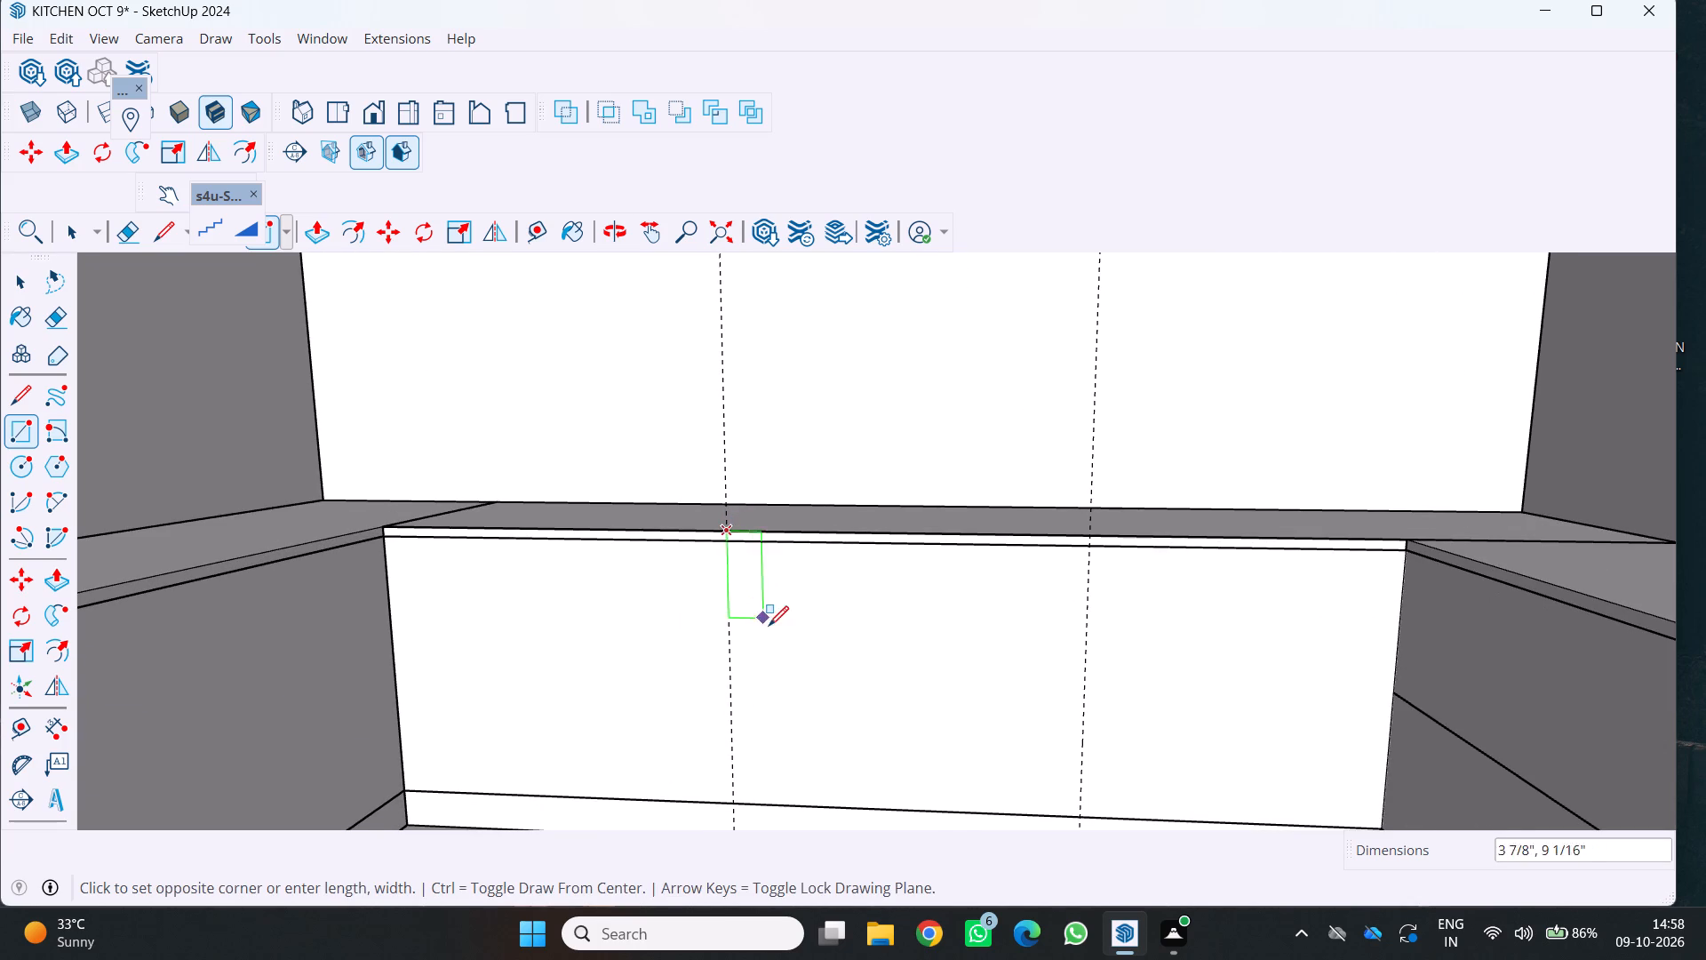
scroll(771, 630, down, 3)
click(1003, 799)
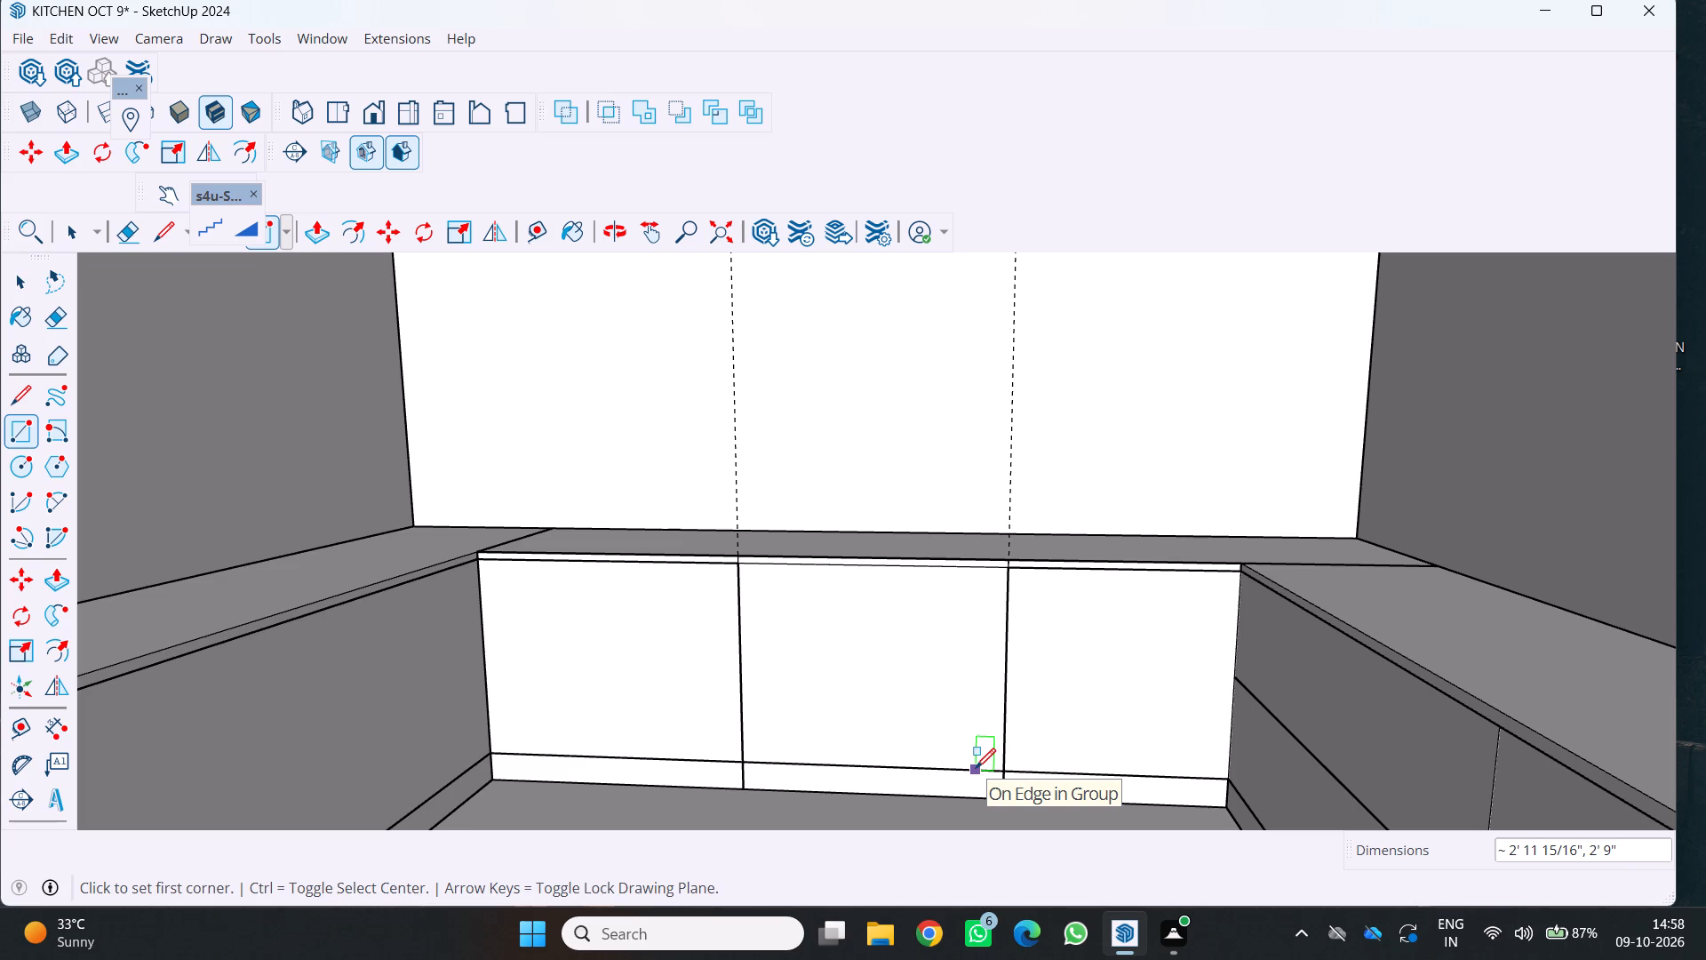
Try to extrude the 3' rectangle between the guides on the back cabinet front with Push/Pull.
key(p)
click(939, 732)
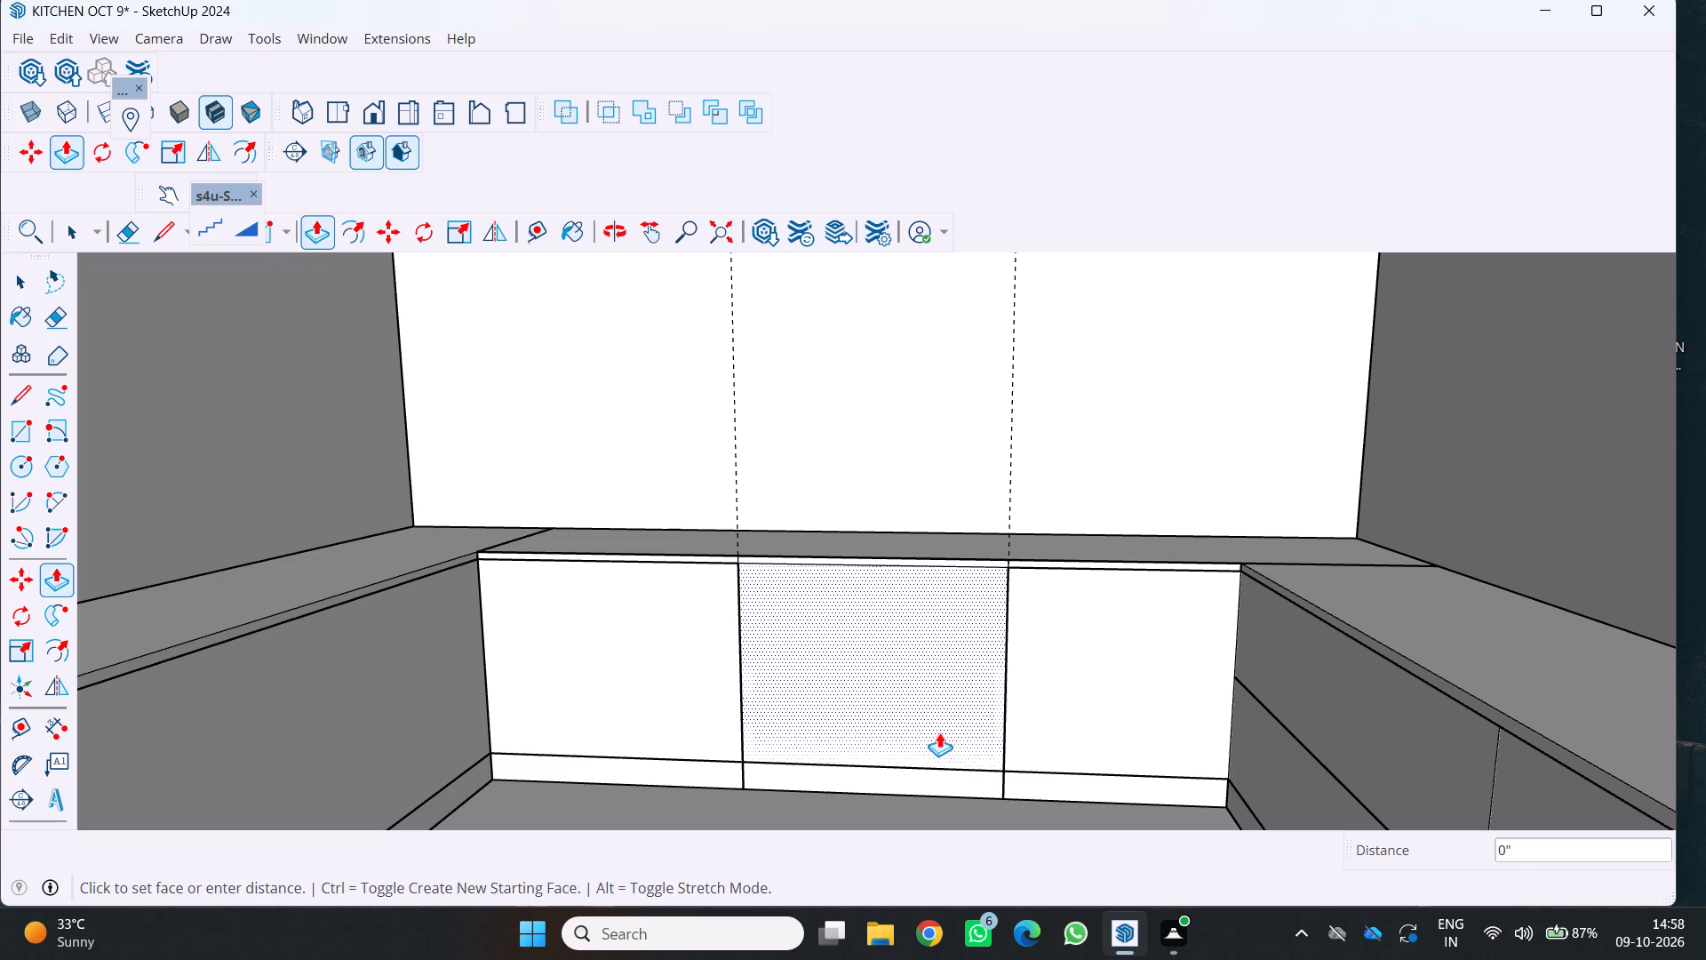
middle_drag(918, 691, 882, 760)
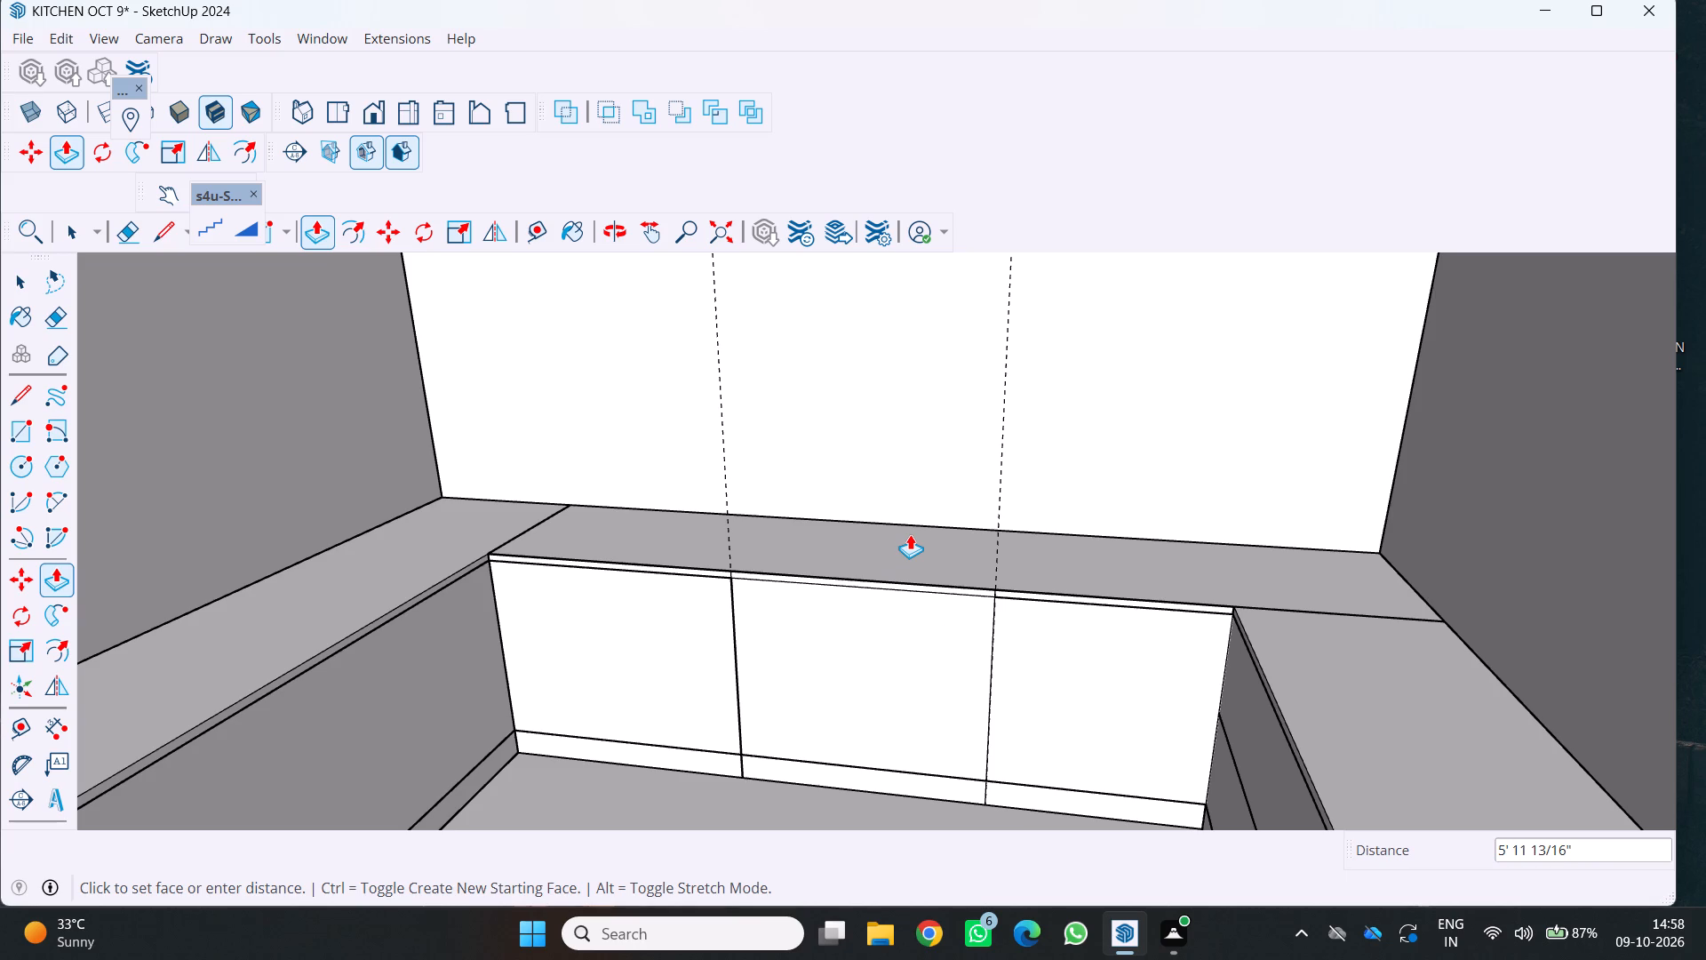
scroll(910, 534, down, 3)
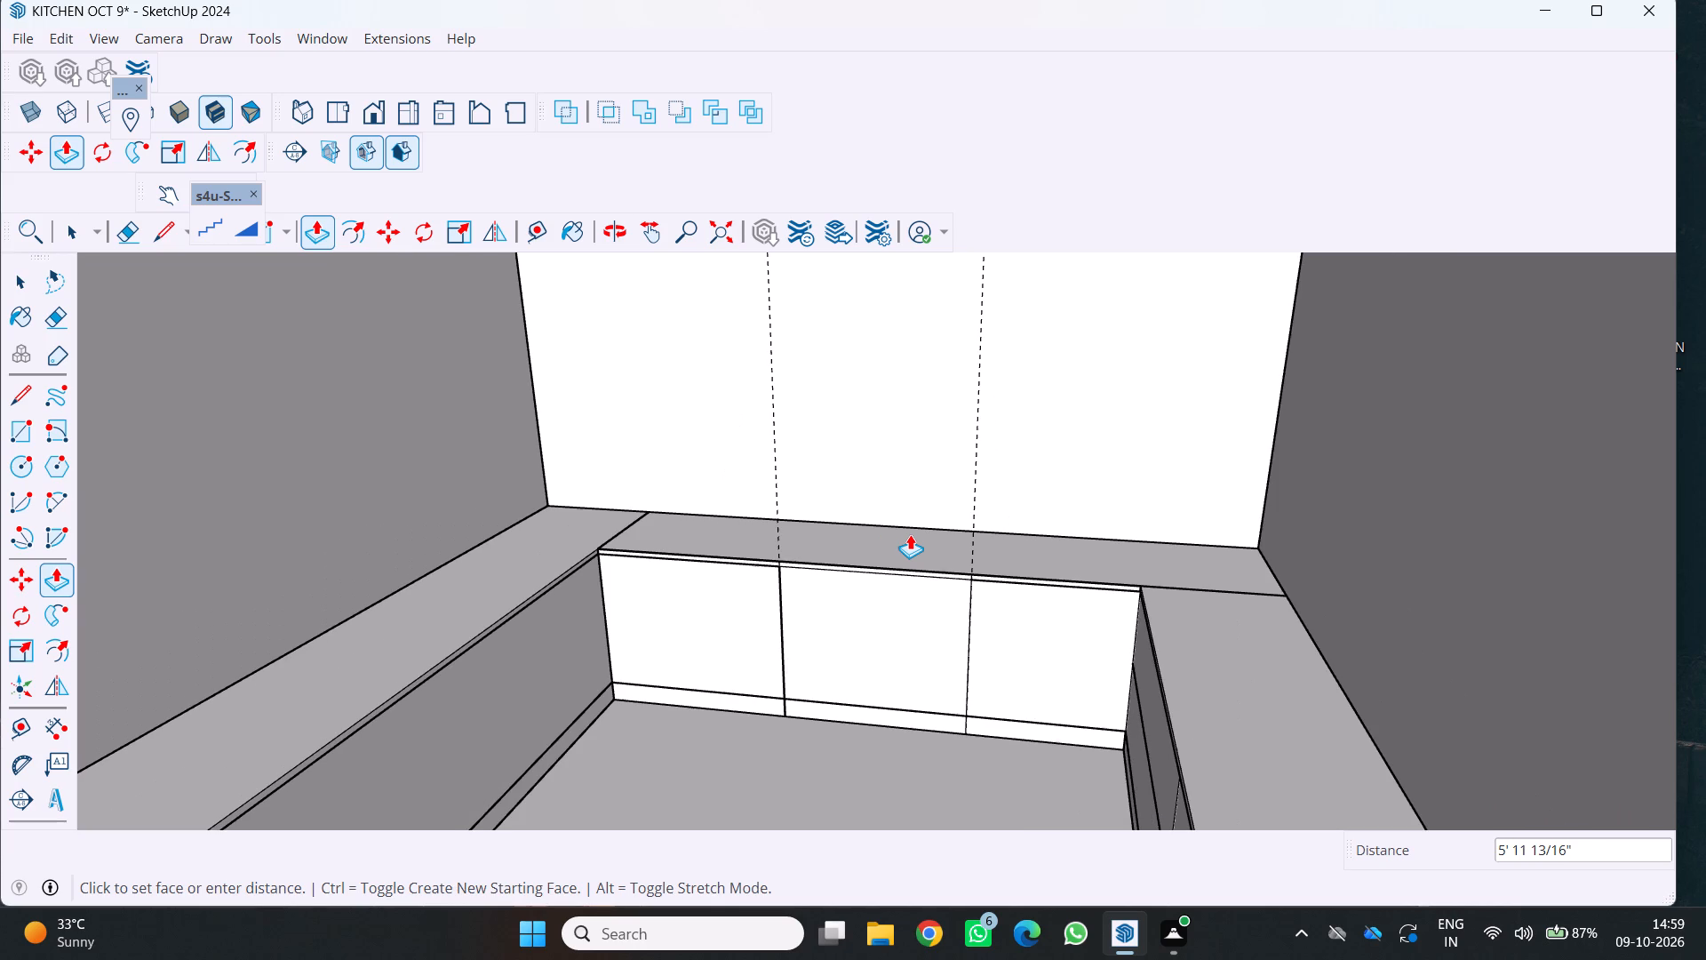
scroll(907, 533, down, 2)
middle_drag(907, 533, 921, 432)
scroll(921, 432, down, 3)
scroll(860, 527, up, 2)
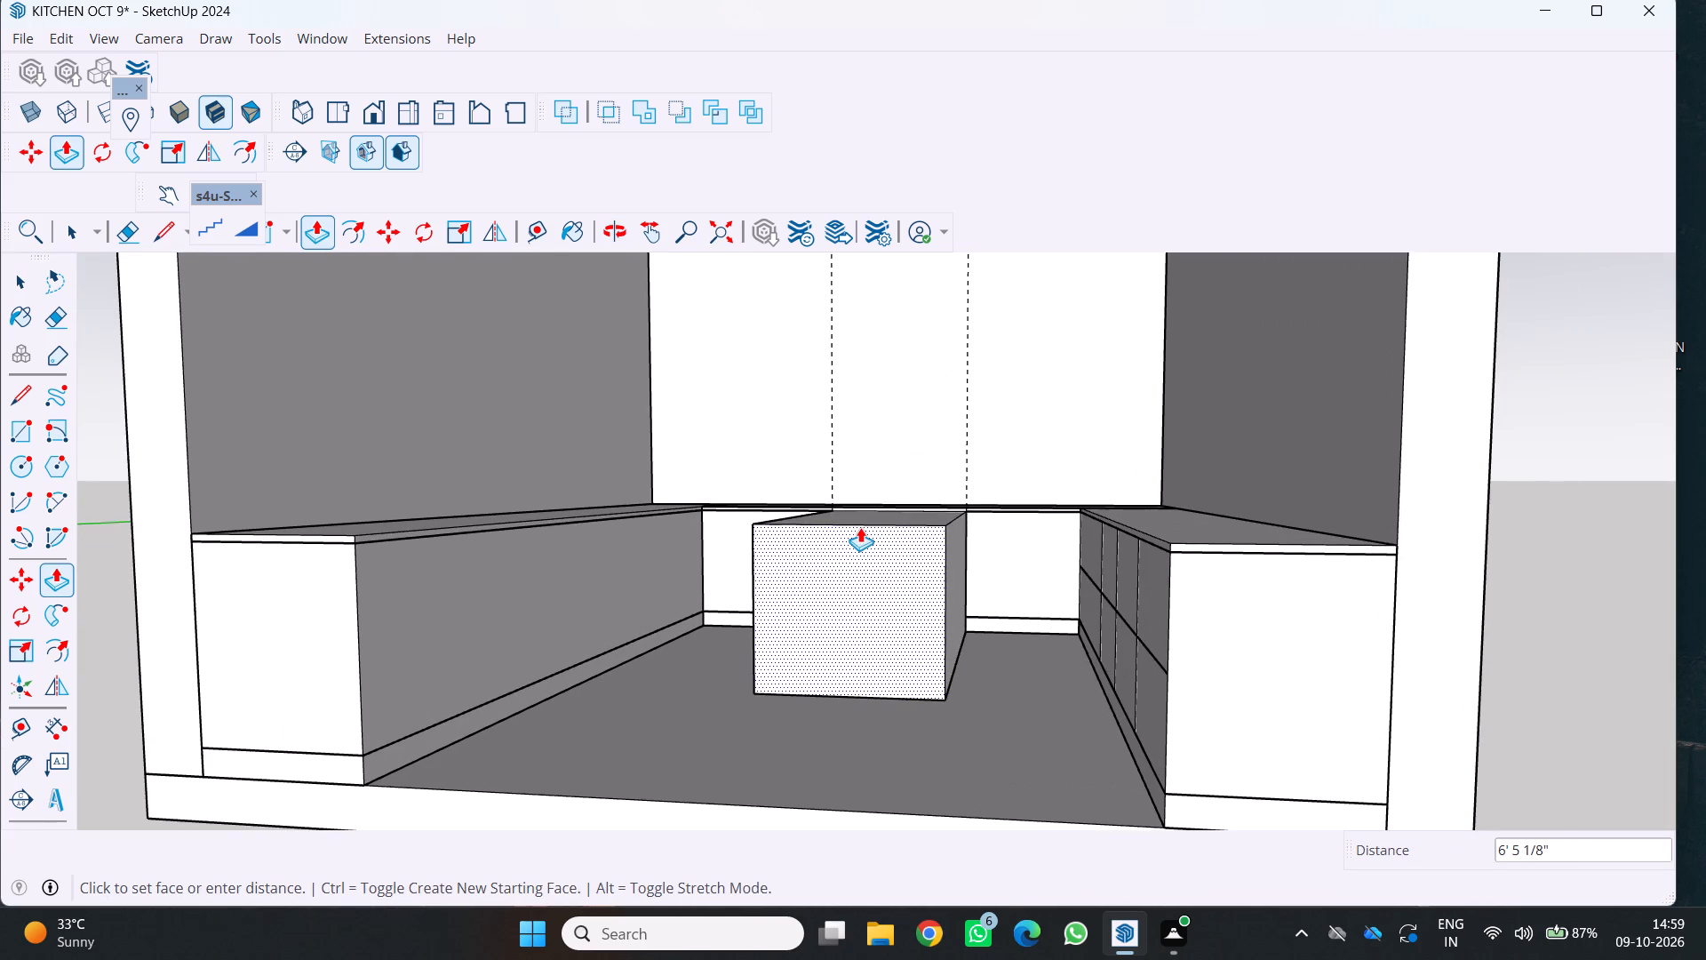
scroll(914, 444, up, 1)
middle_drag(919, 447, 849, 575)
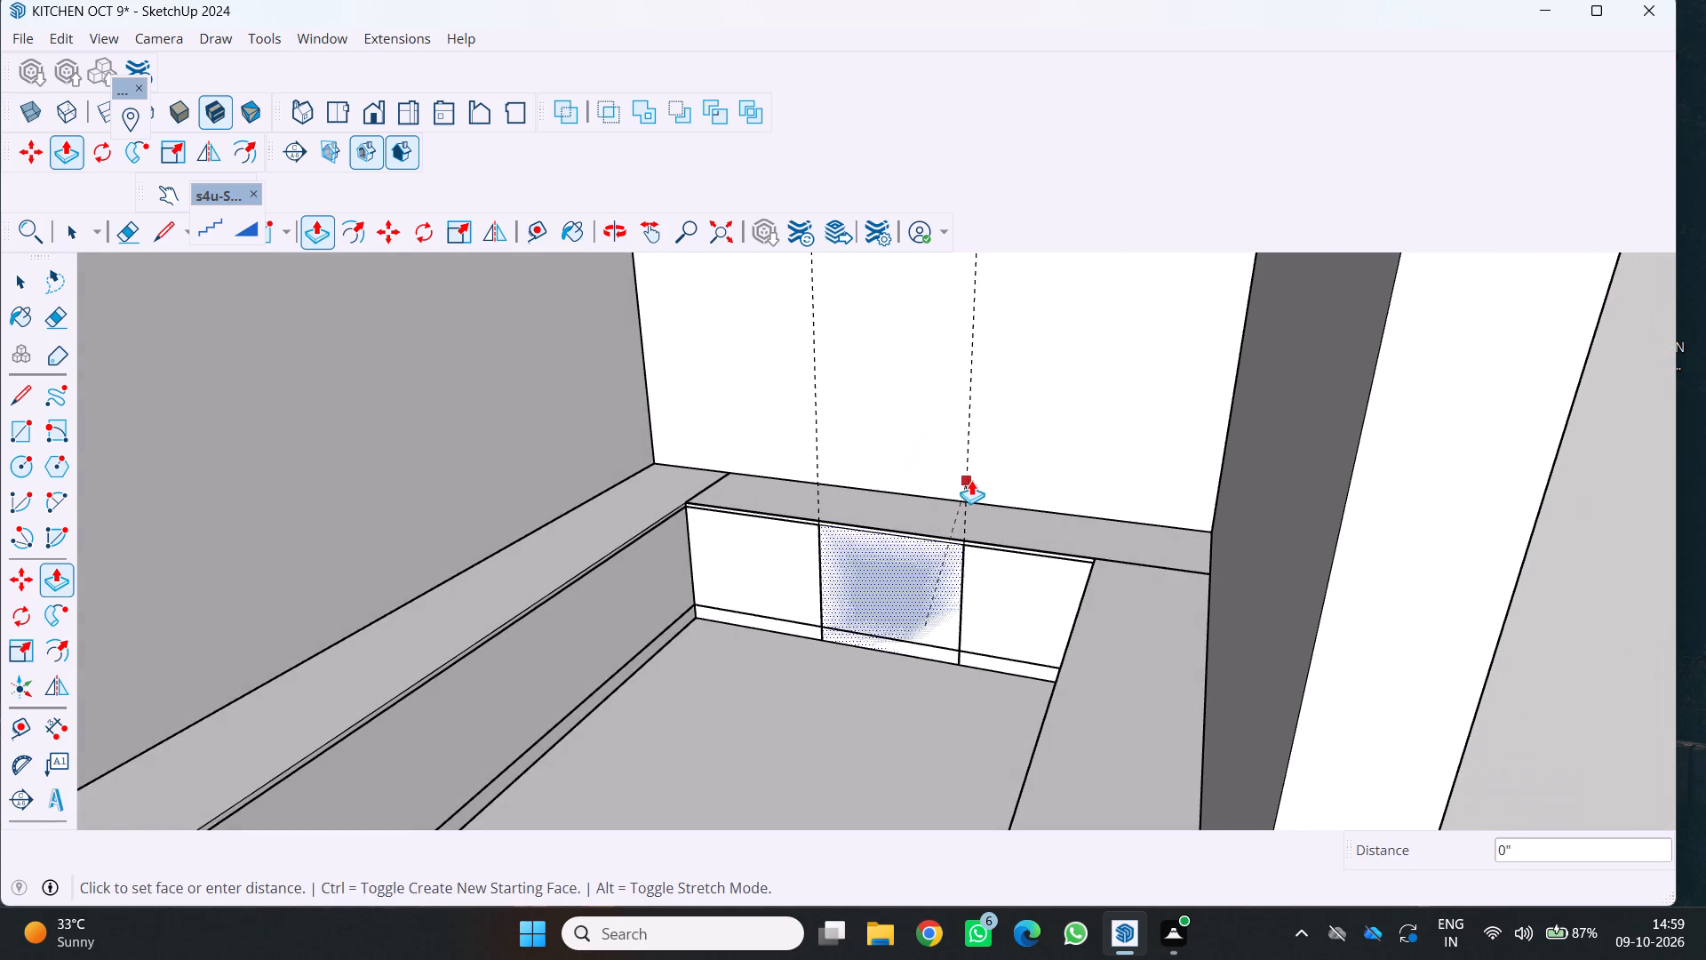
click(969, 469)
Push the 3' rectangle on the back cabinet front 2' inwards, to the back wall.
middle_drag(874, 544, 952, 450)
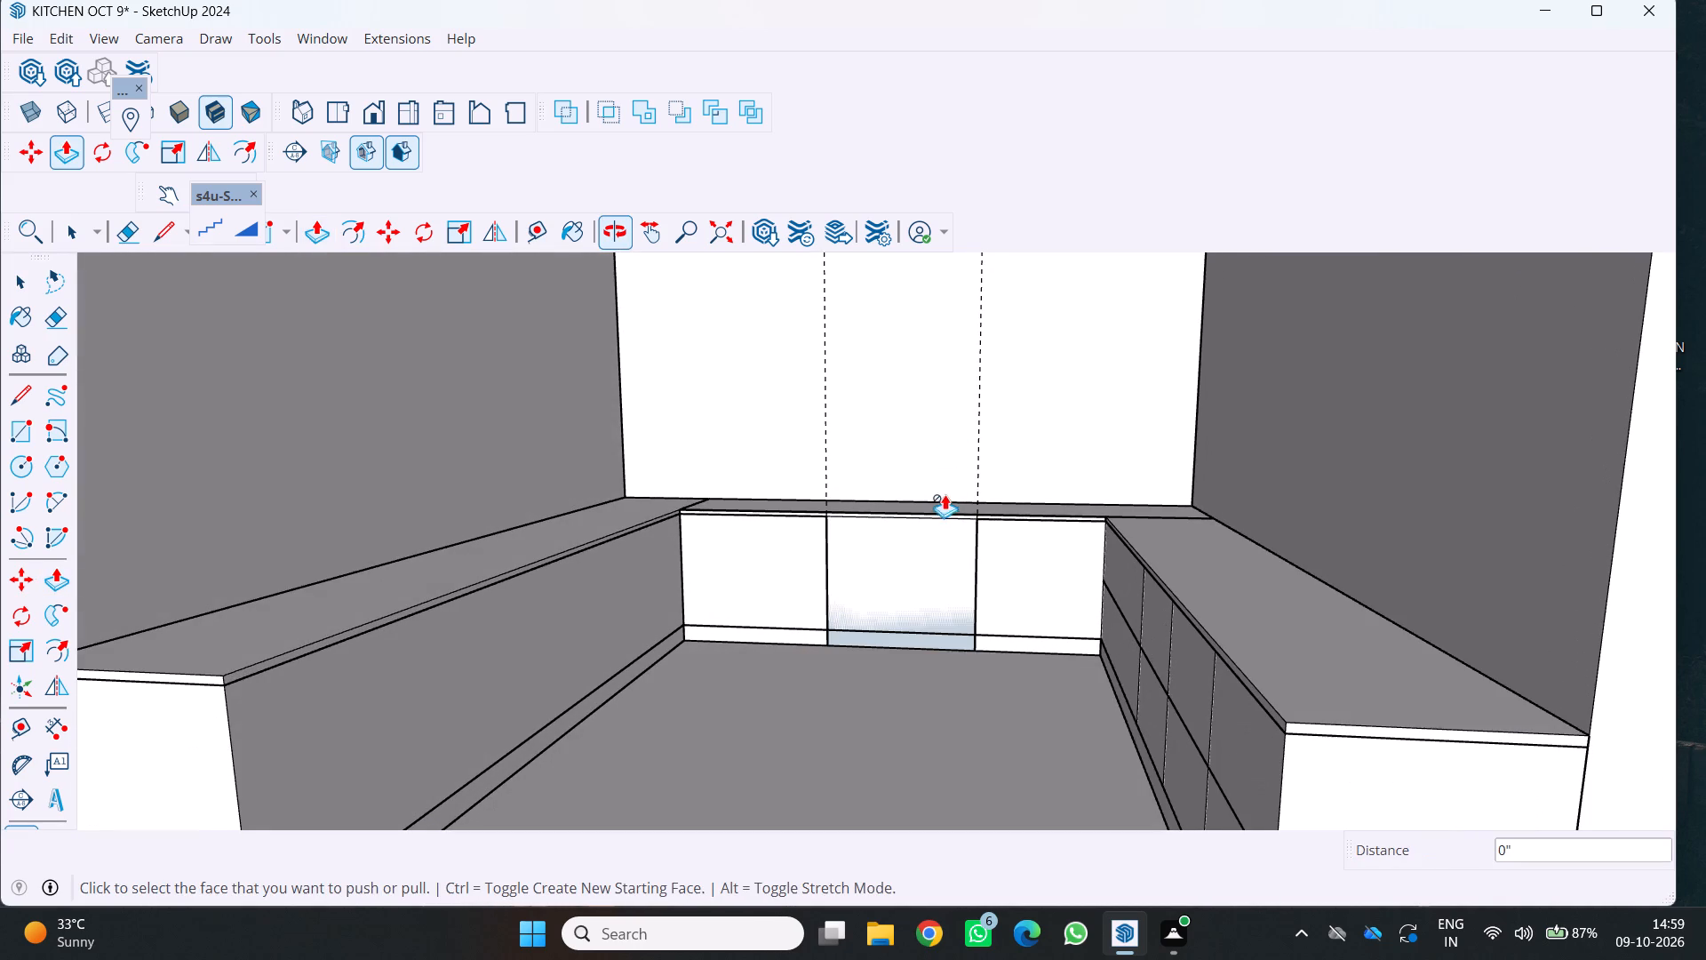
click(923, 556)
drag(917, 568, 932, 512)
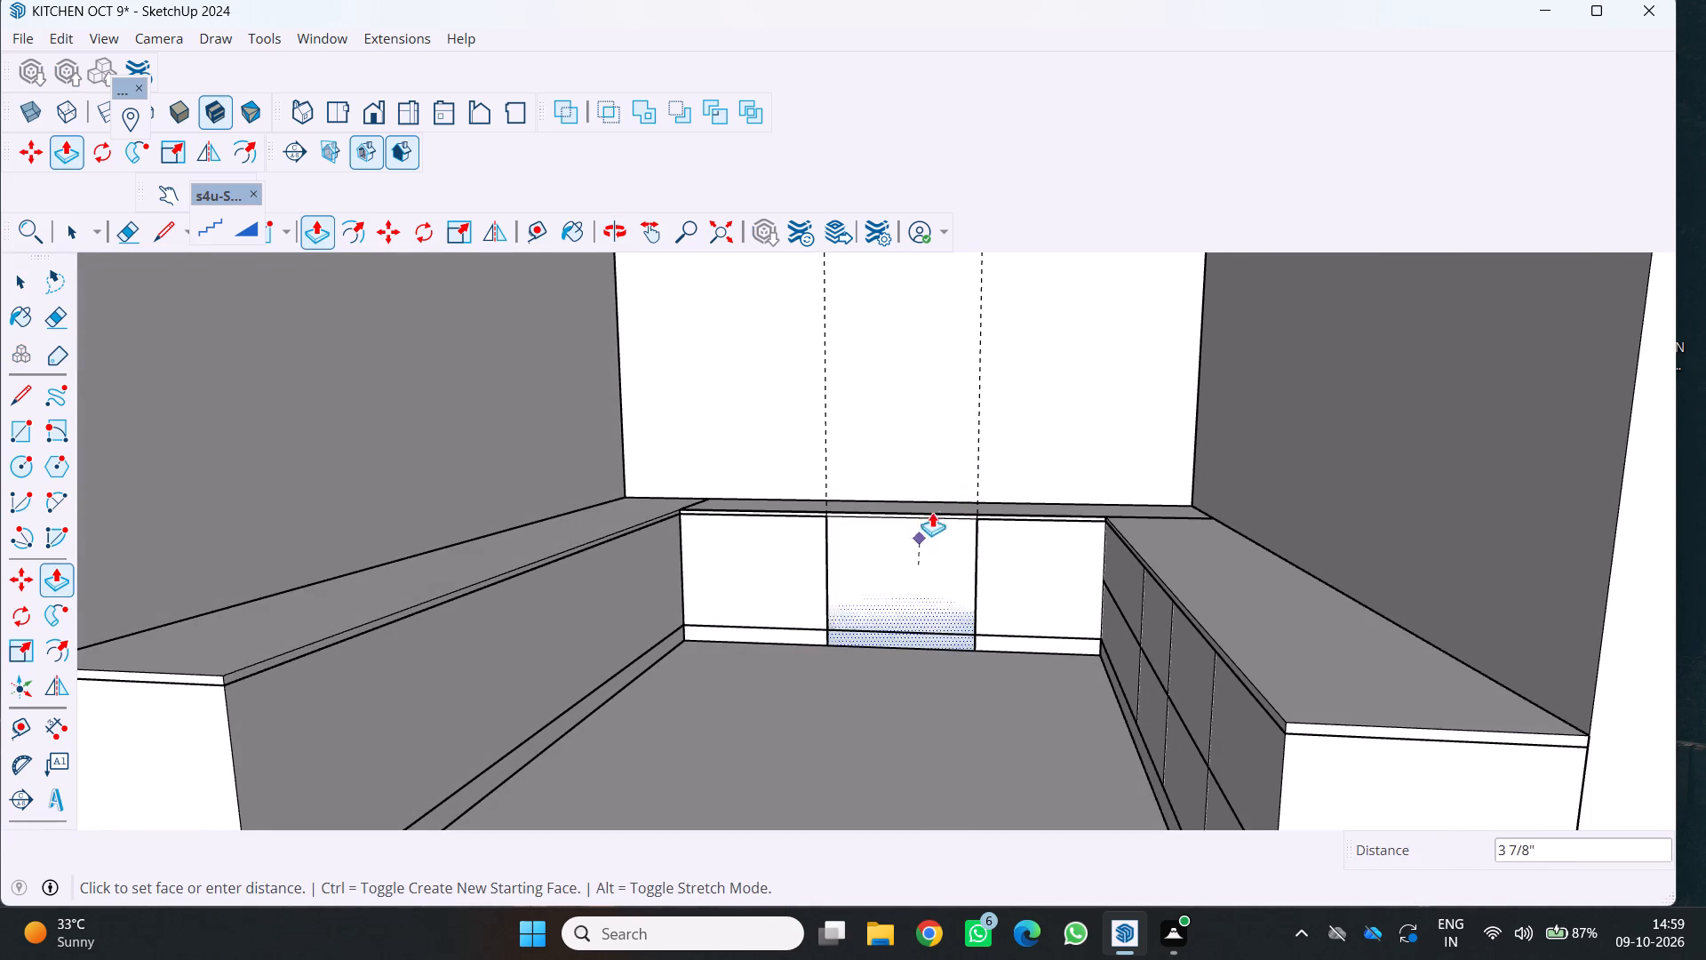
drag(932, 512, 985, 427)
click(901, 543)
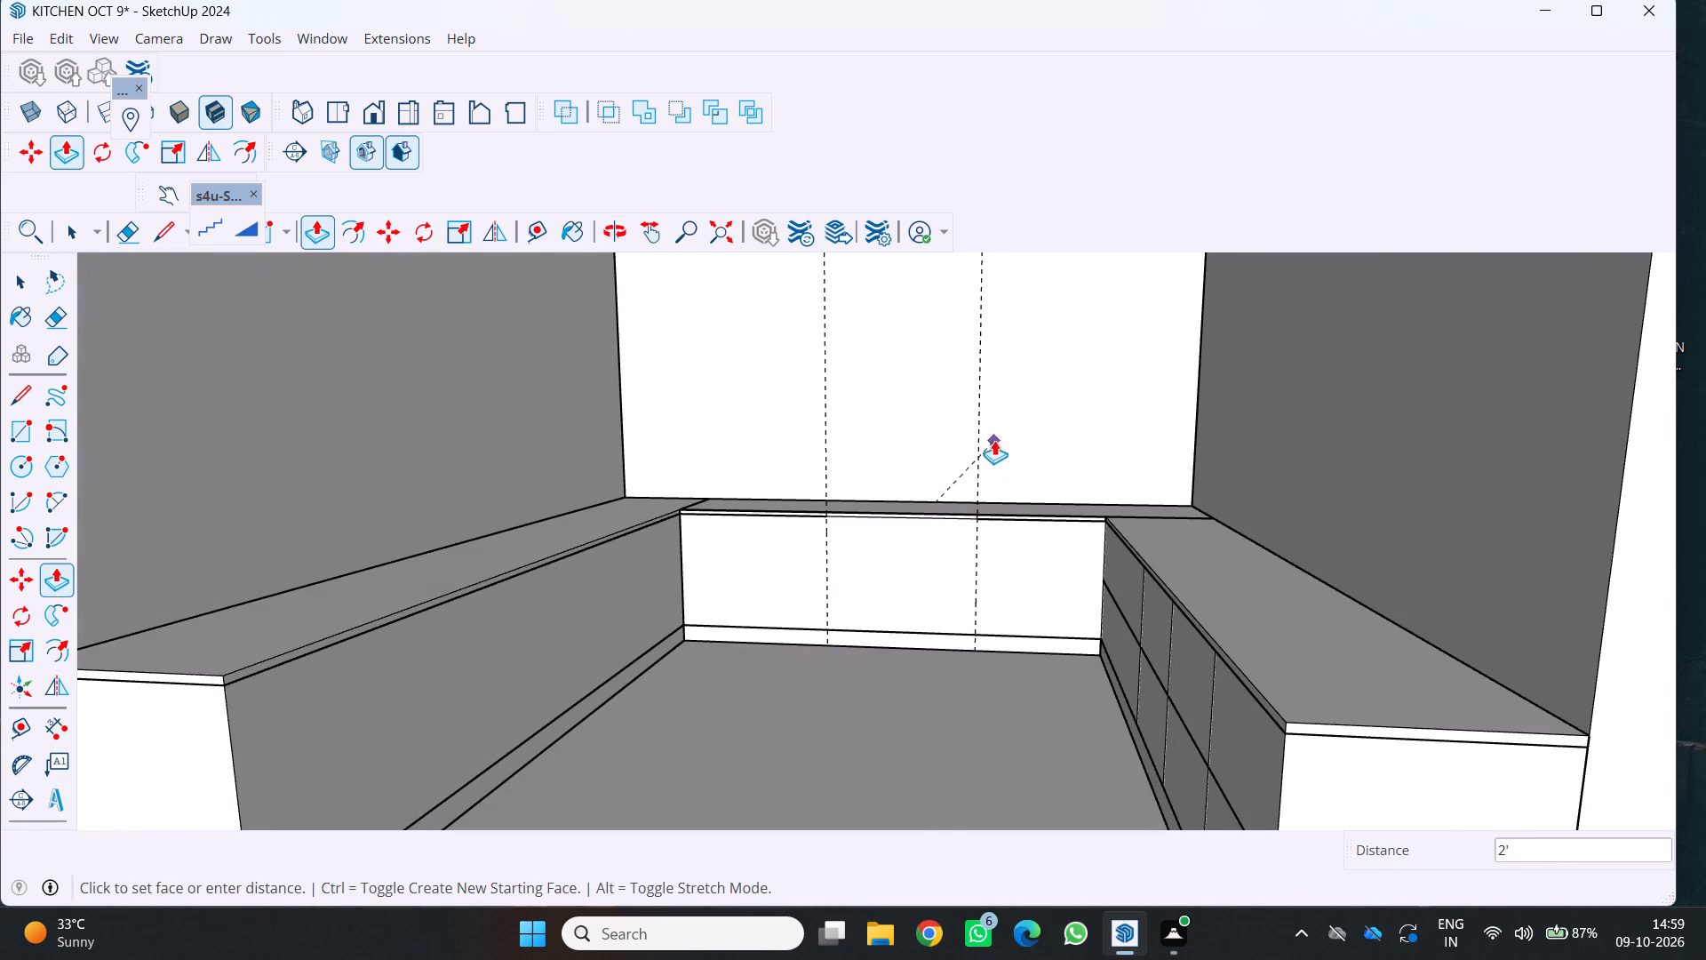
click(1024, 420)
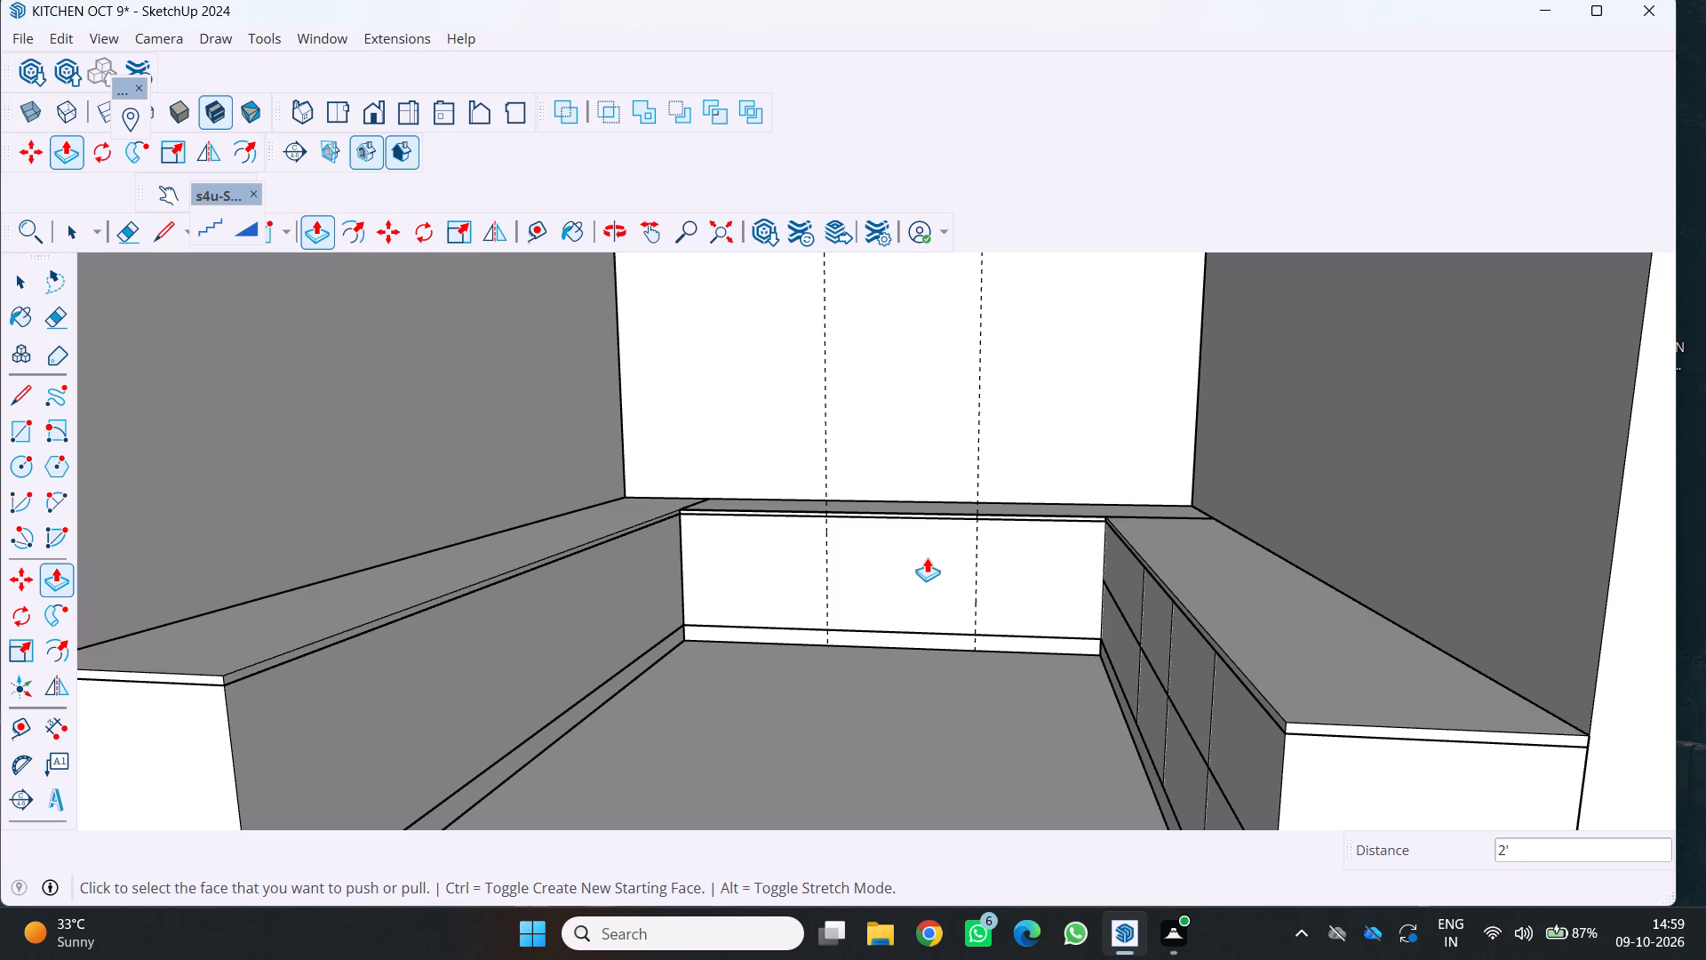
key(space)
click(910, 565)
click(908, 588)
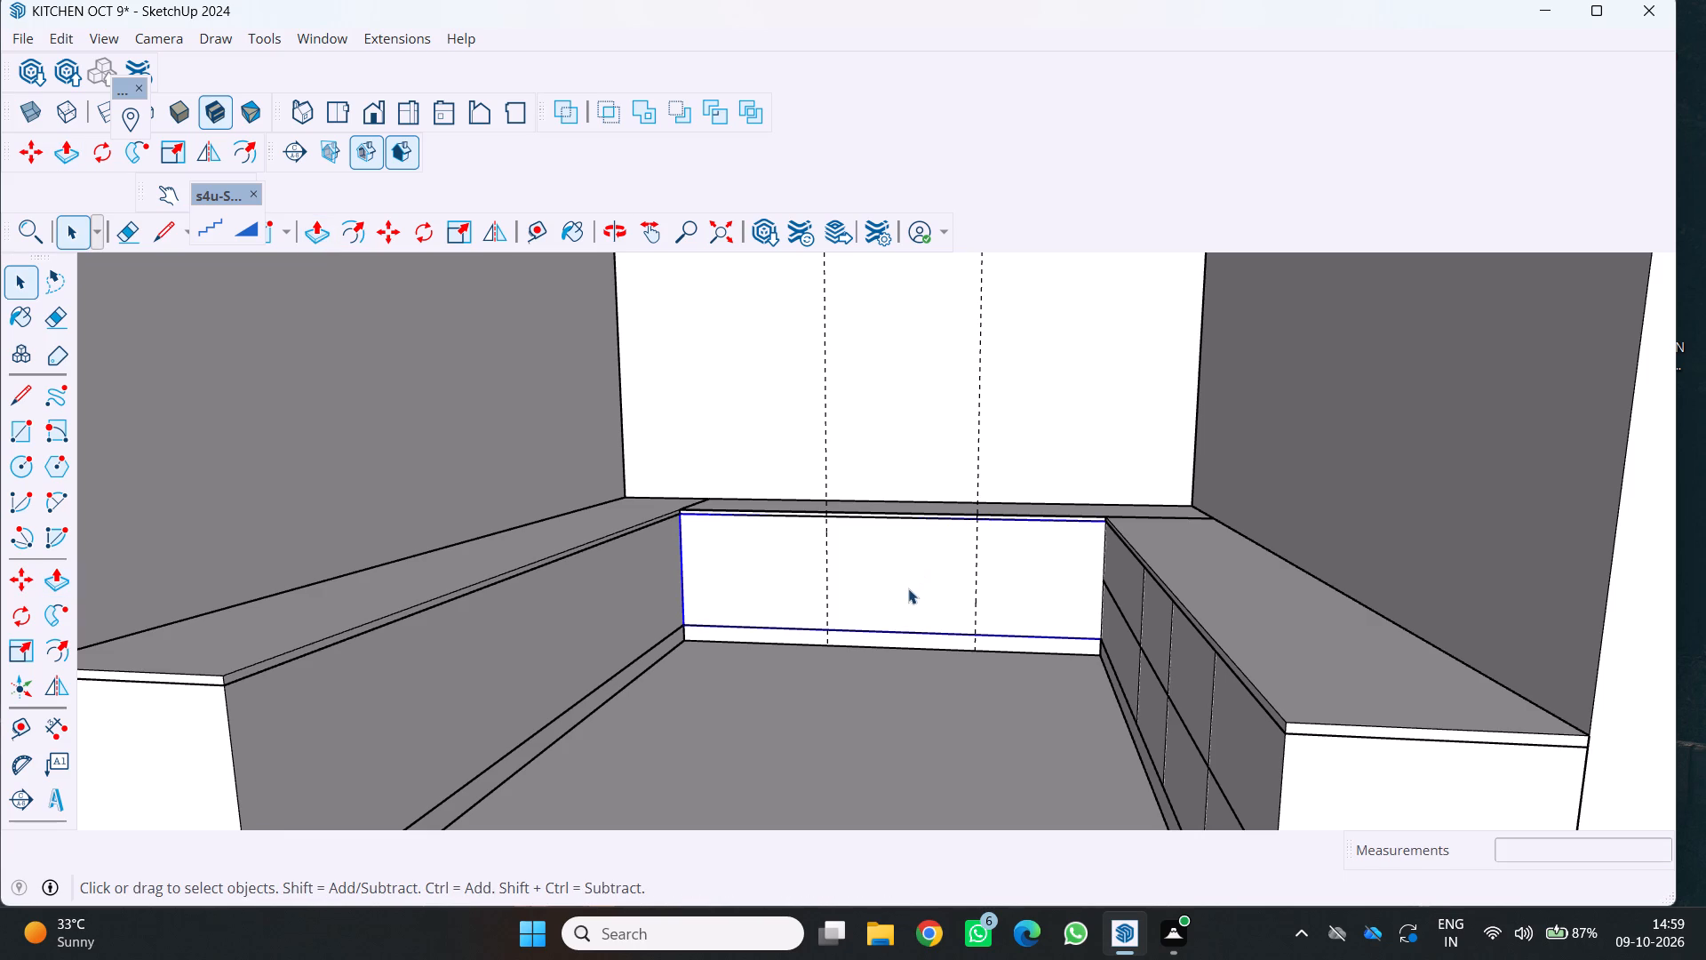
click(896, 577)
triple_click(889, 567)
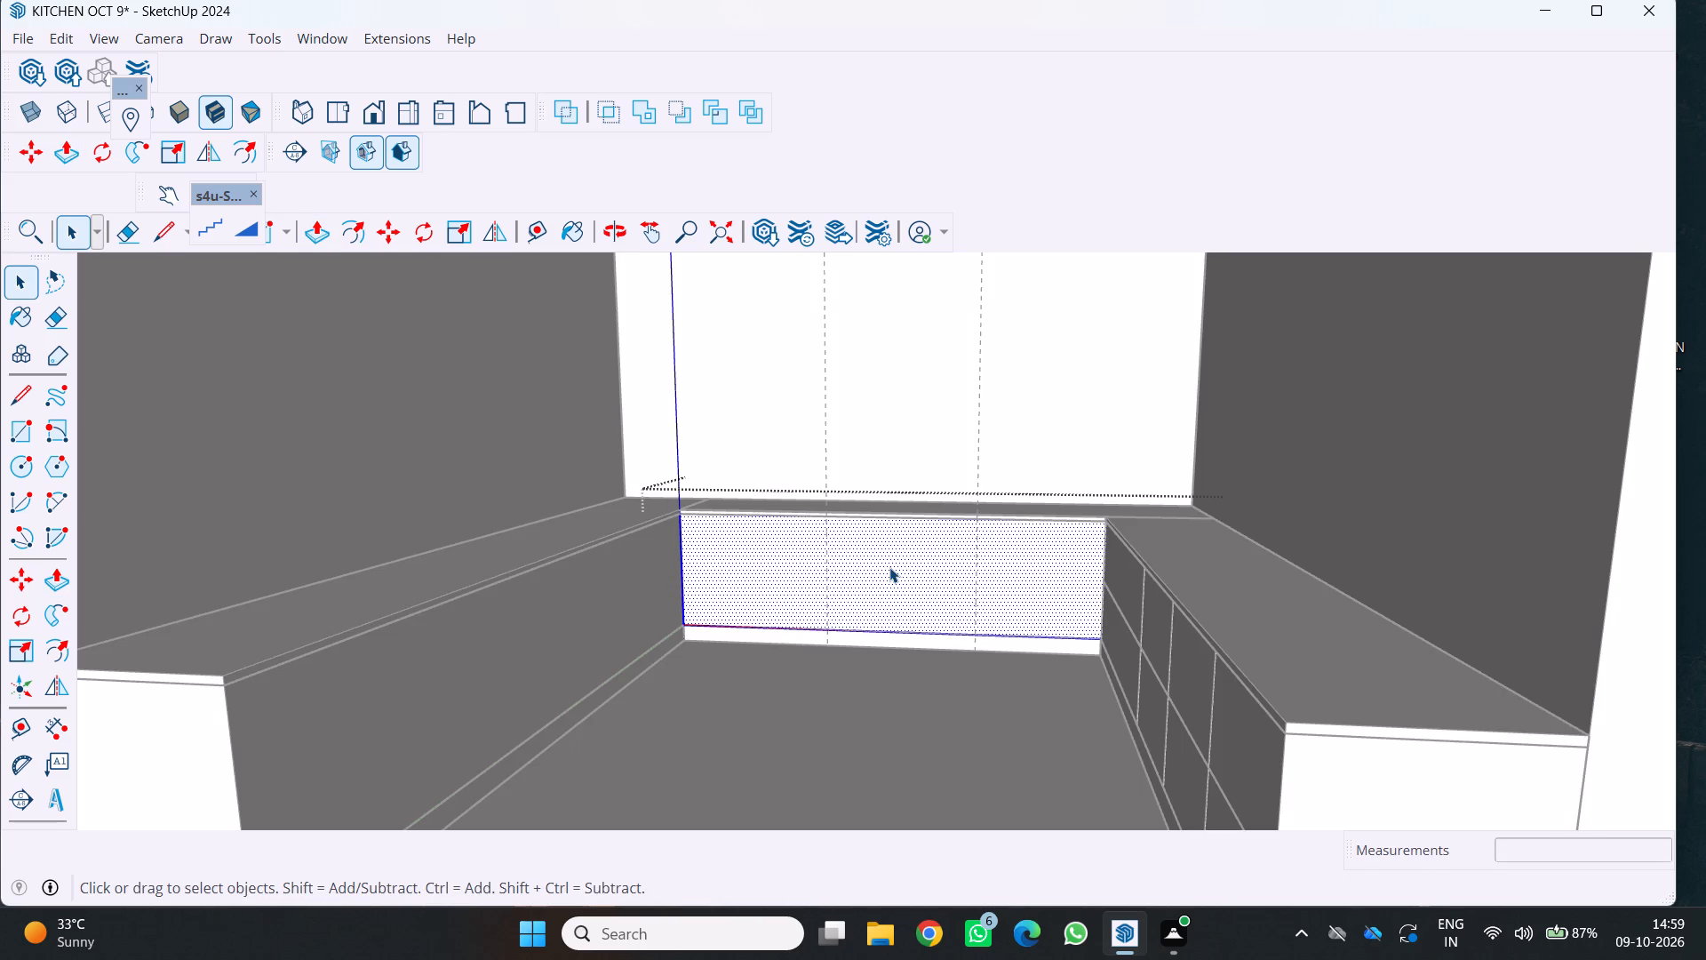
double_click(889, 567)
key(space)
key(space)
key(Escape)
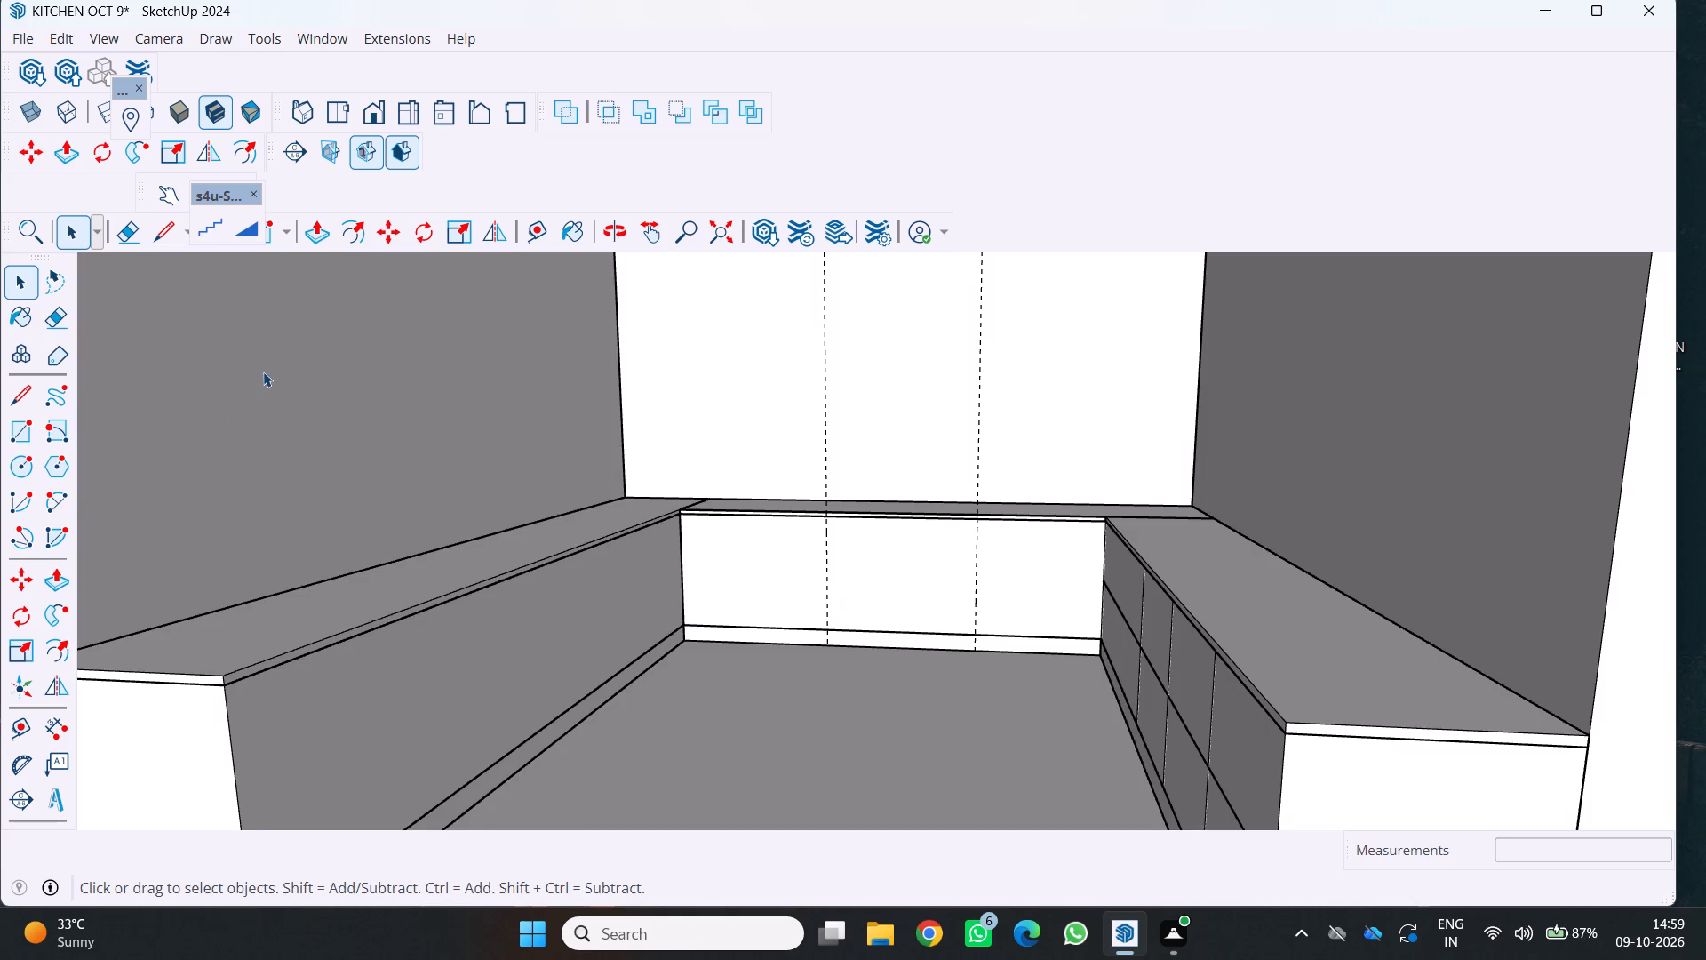
Draw a rectangle about 3' by 2' 9" between the two guides, from the back countertop's front edge to the floor.
click(16, 427)
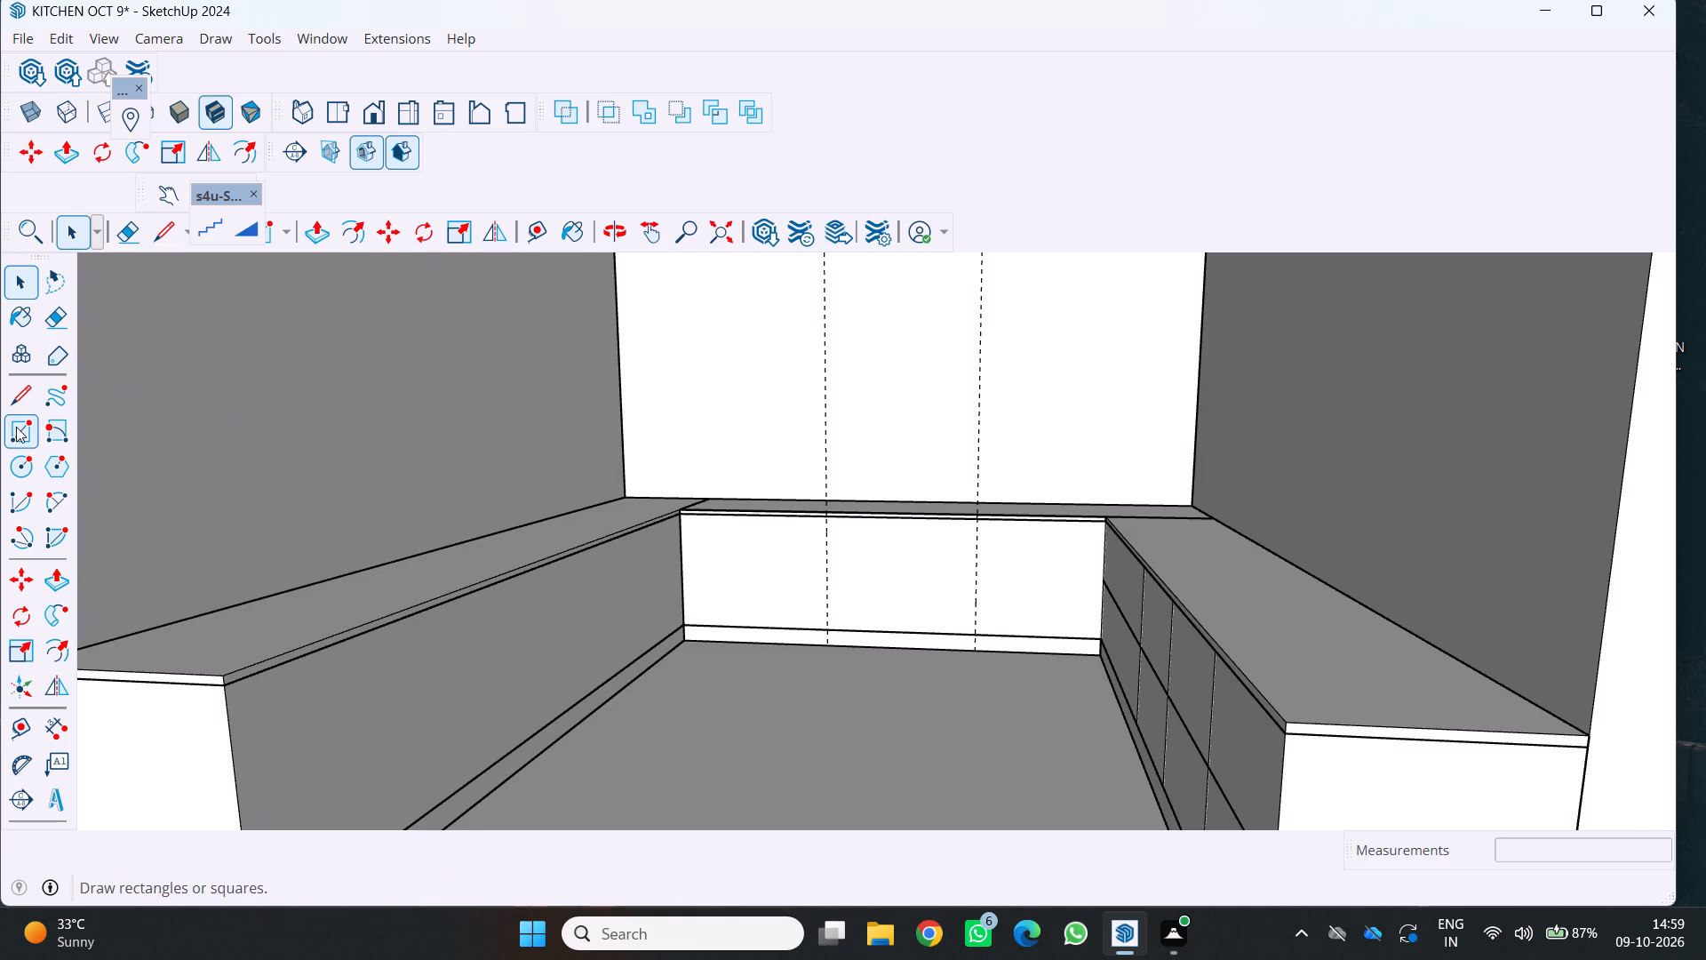
scroll(1016, 532, up, 2)
scroll(888, 548, up, 2)
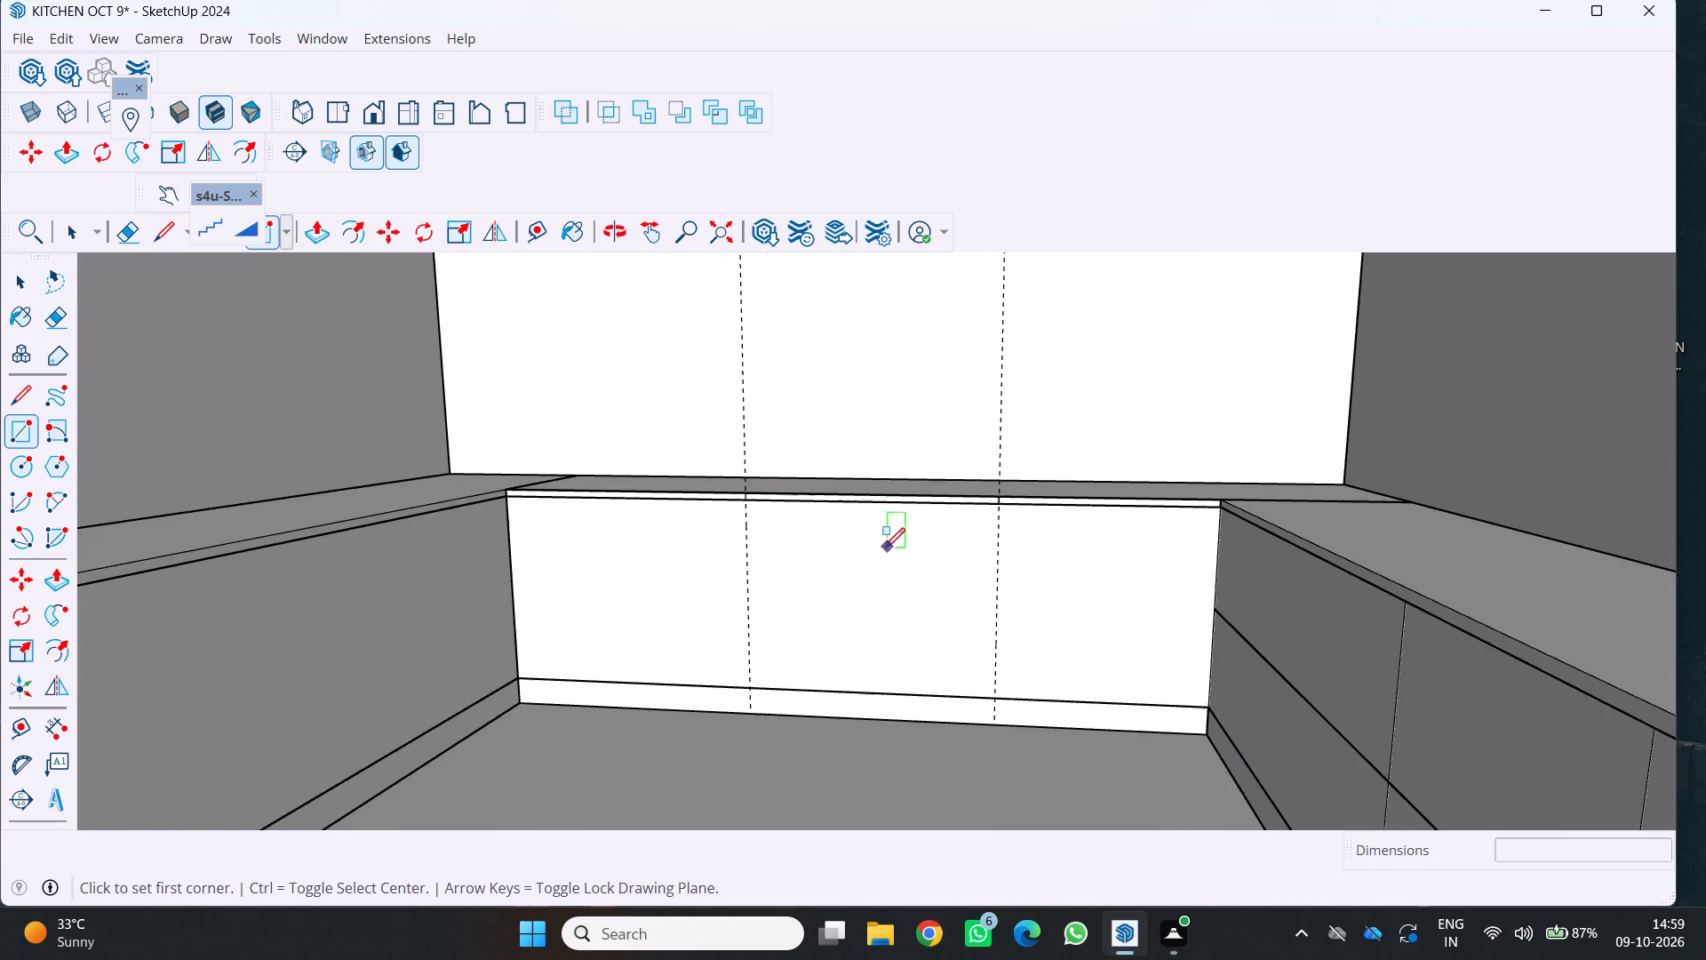
scroll(885, 548, up, 4)
scroll(692, 480, up, 3)
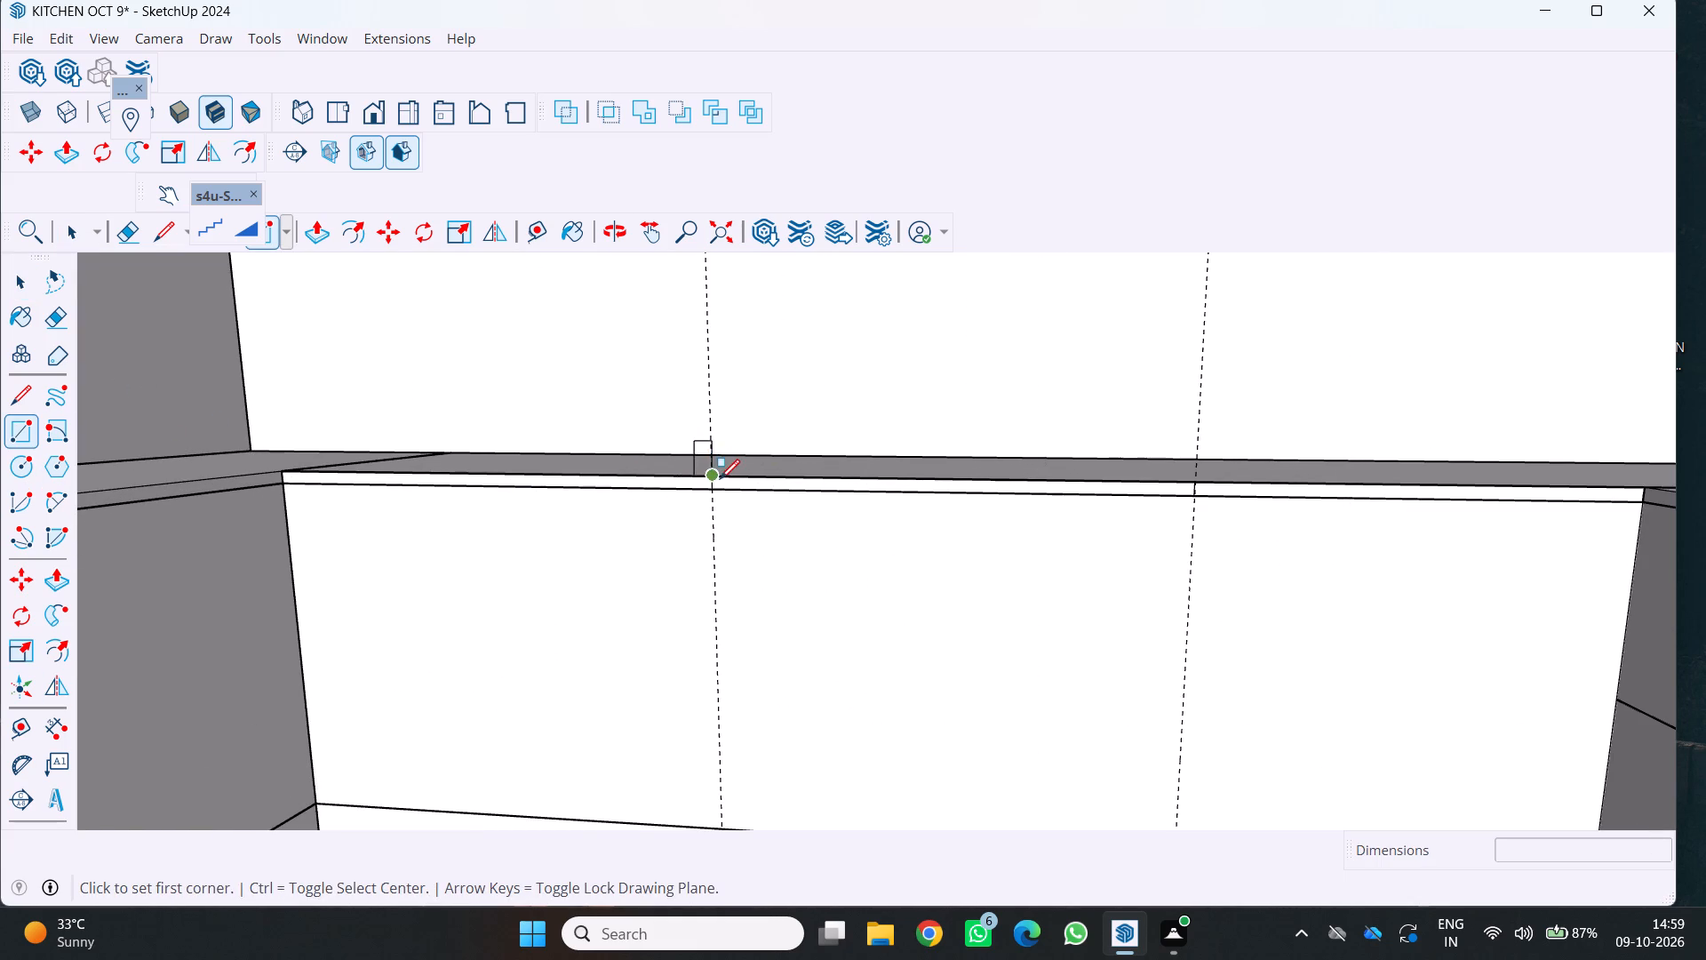
drag(710, 477, 718, 479)
scroll(874, 623, down, 5)
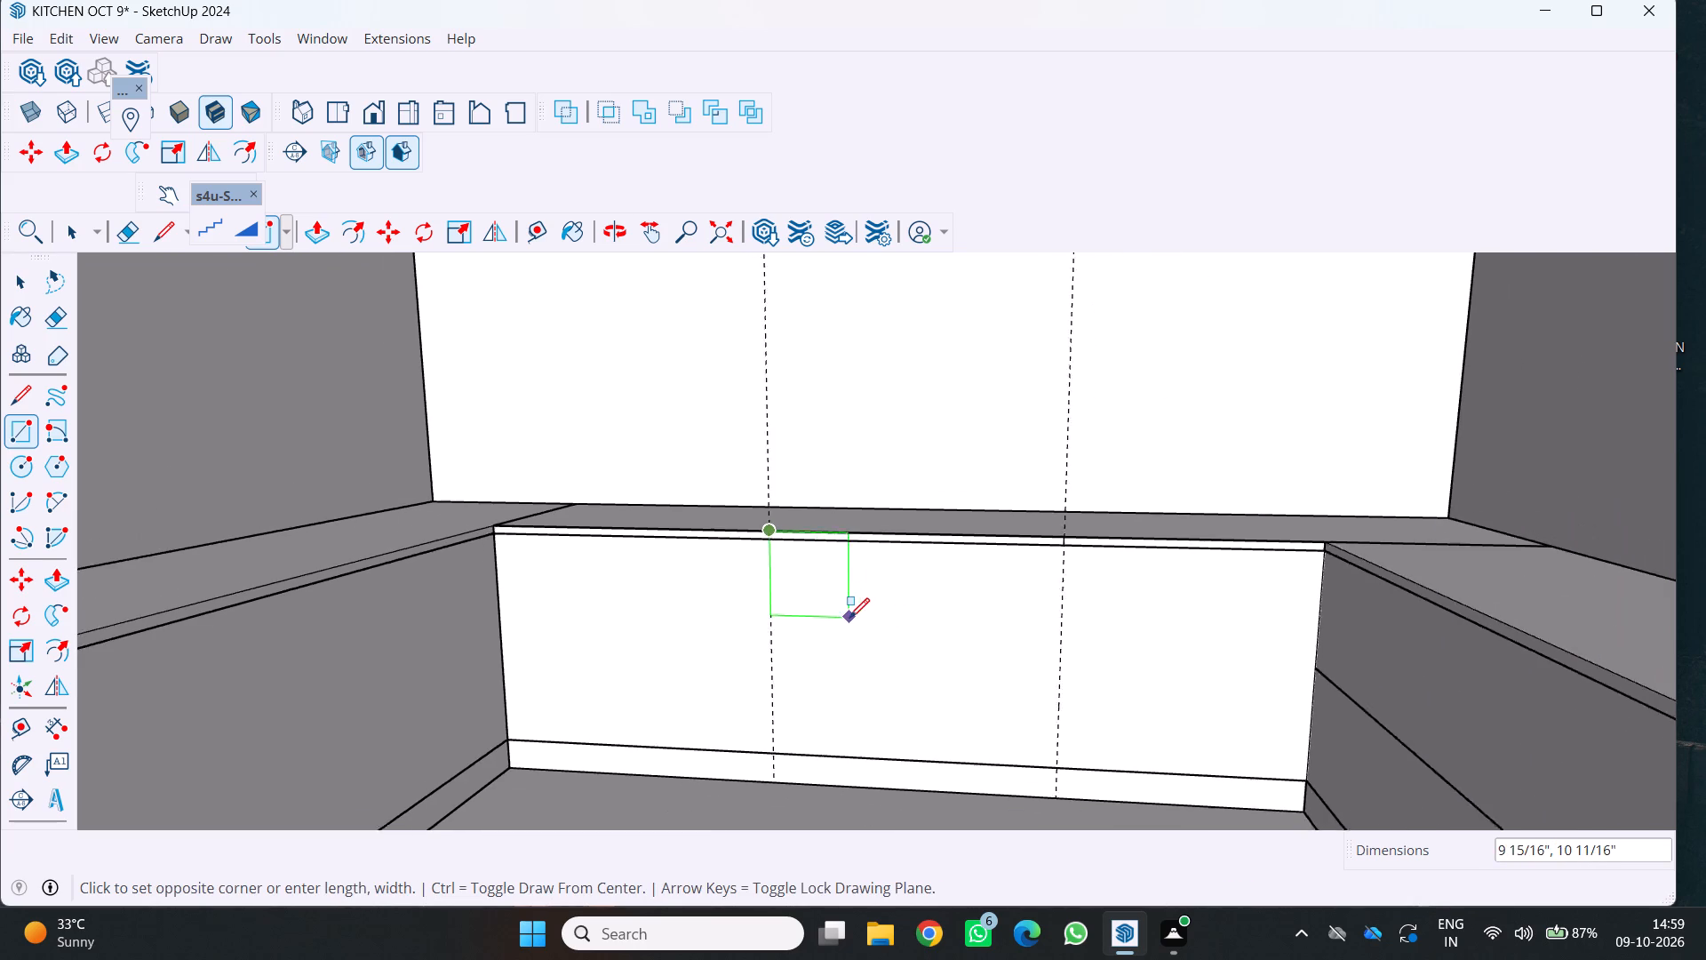
scroll(849, 618, down, 1)
scroll(862, 636, up, 1)
scroll(976, 708, up, 2)
scroll(977, 708, down, 5)
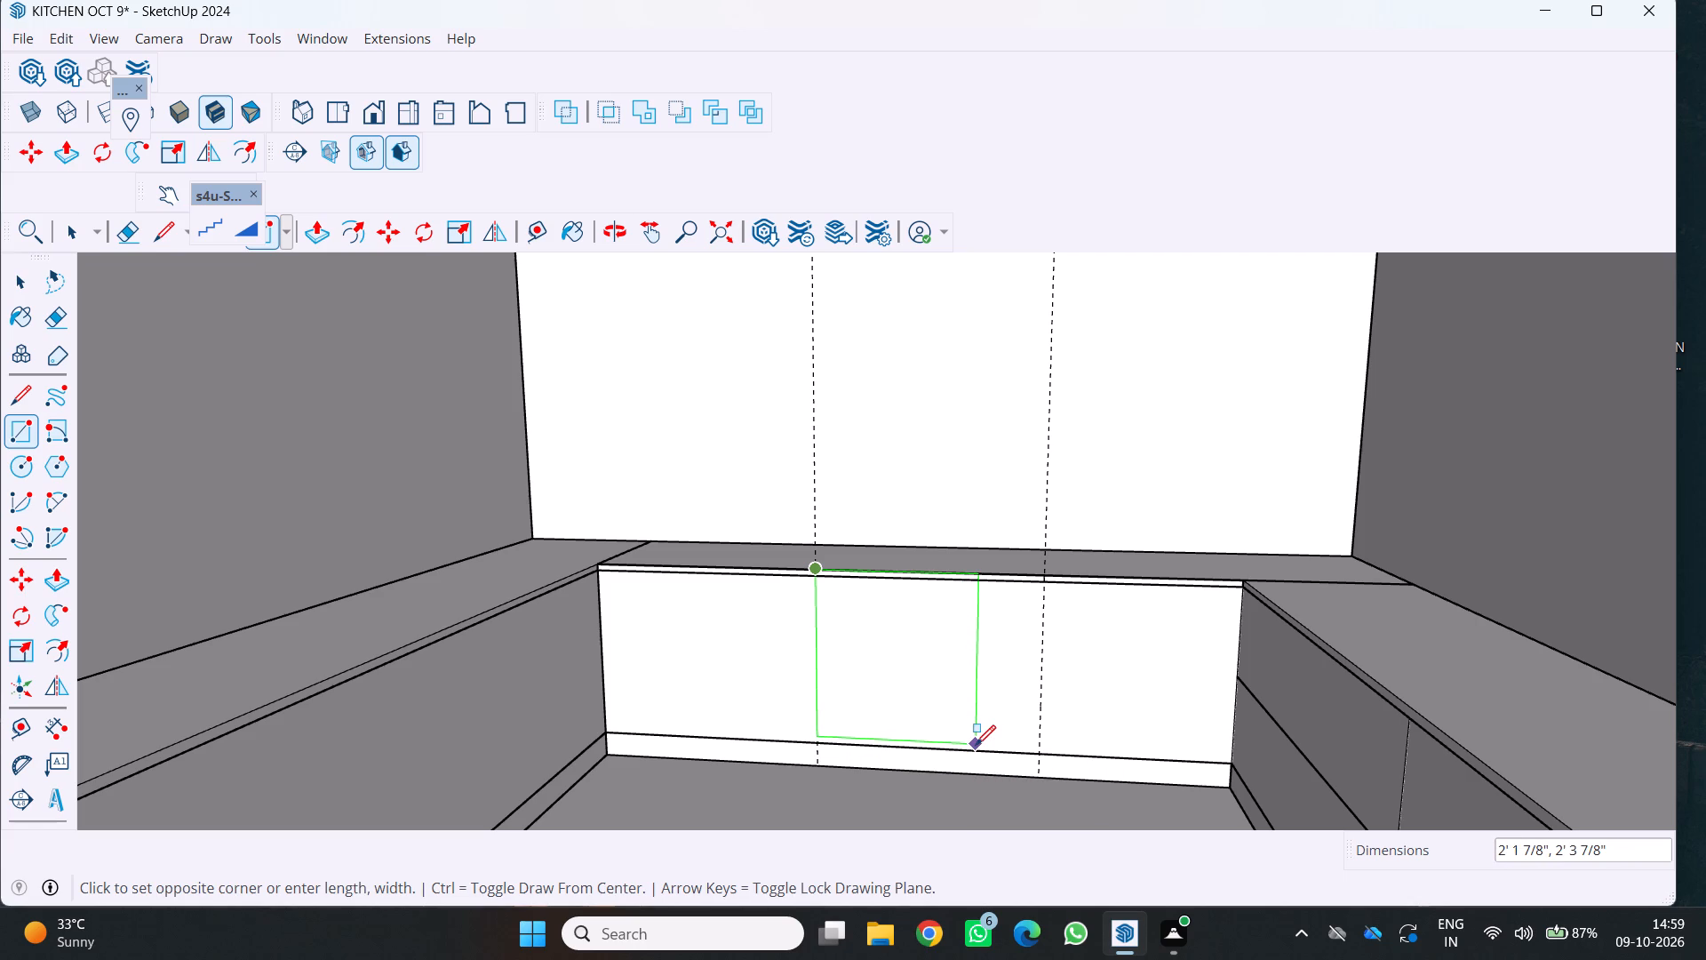
click(1039, 782)
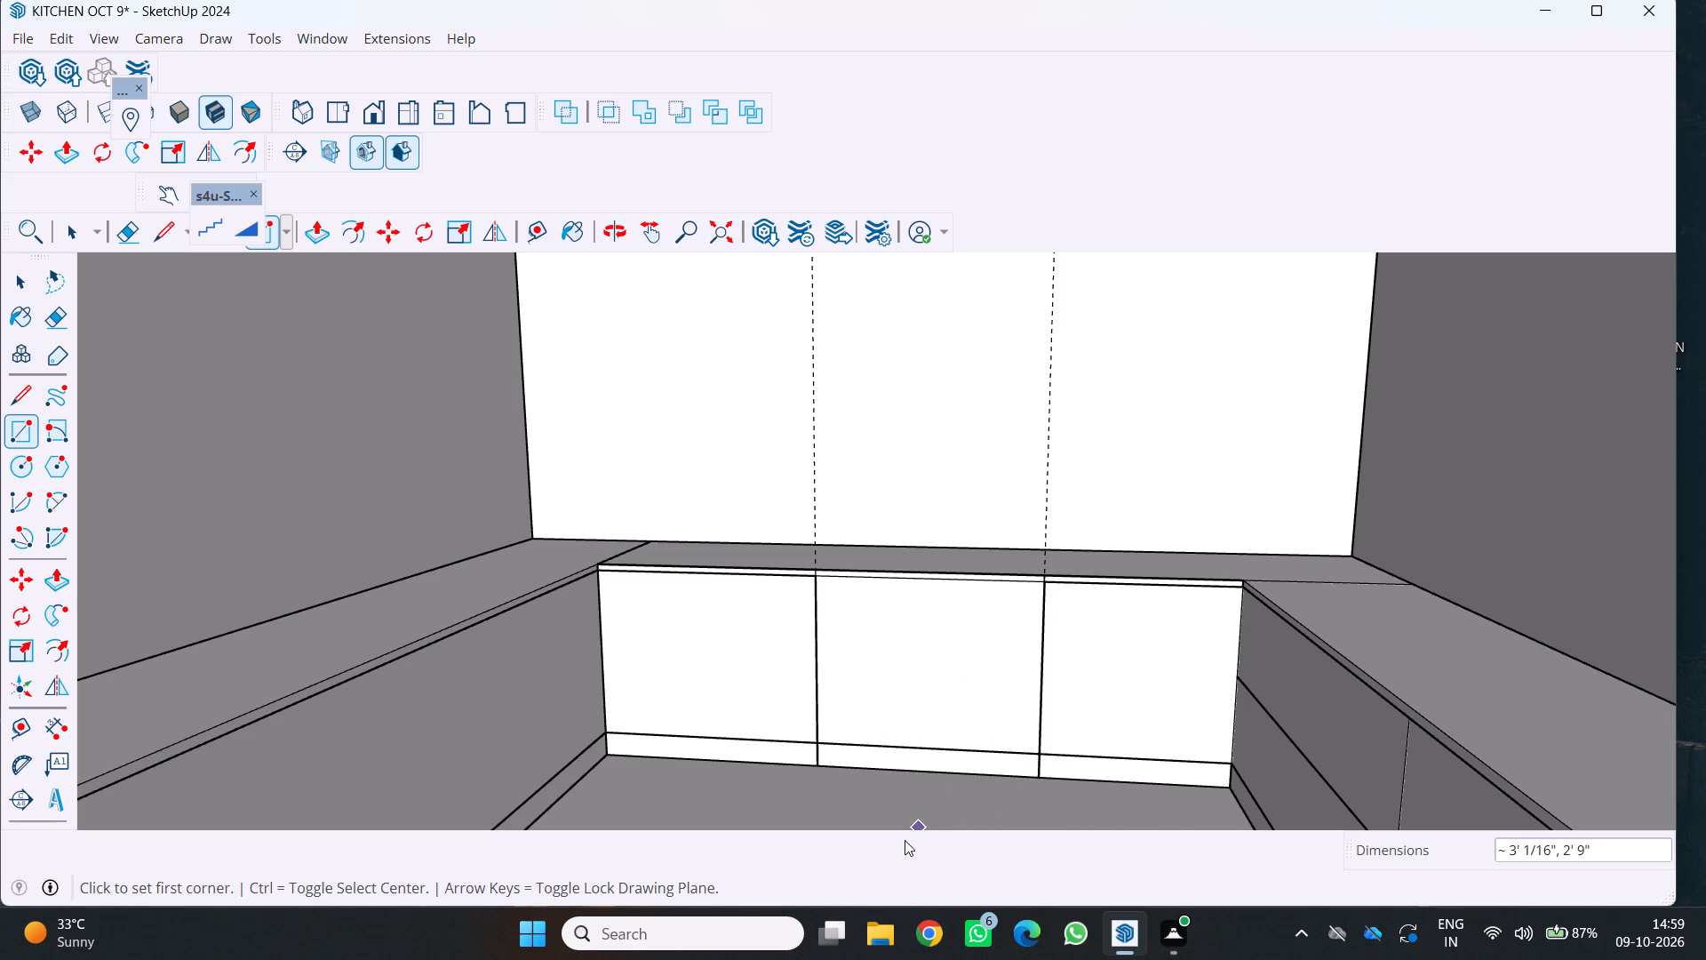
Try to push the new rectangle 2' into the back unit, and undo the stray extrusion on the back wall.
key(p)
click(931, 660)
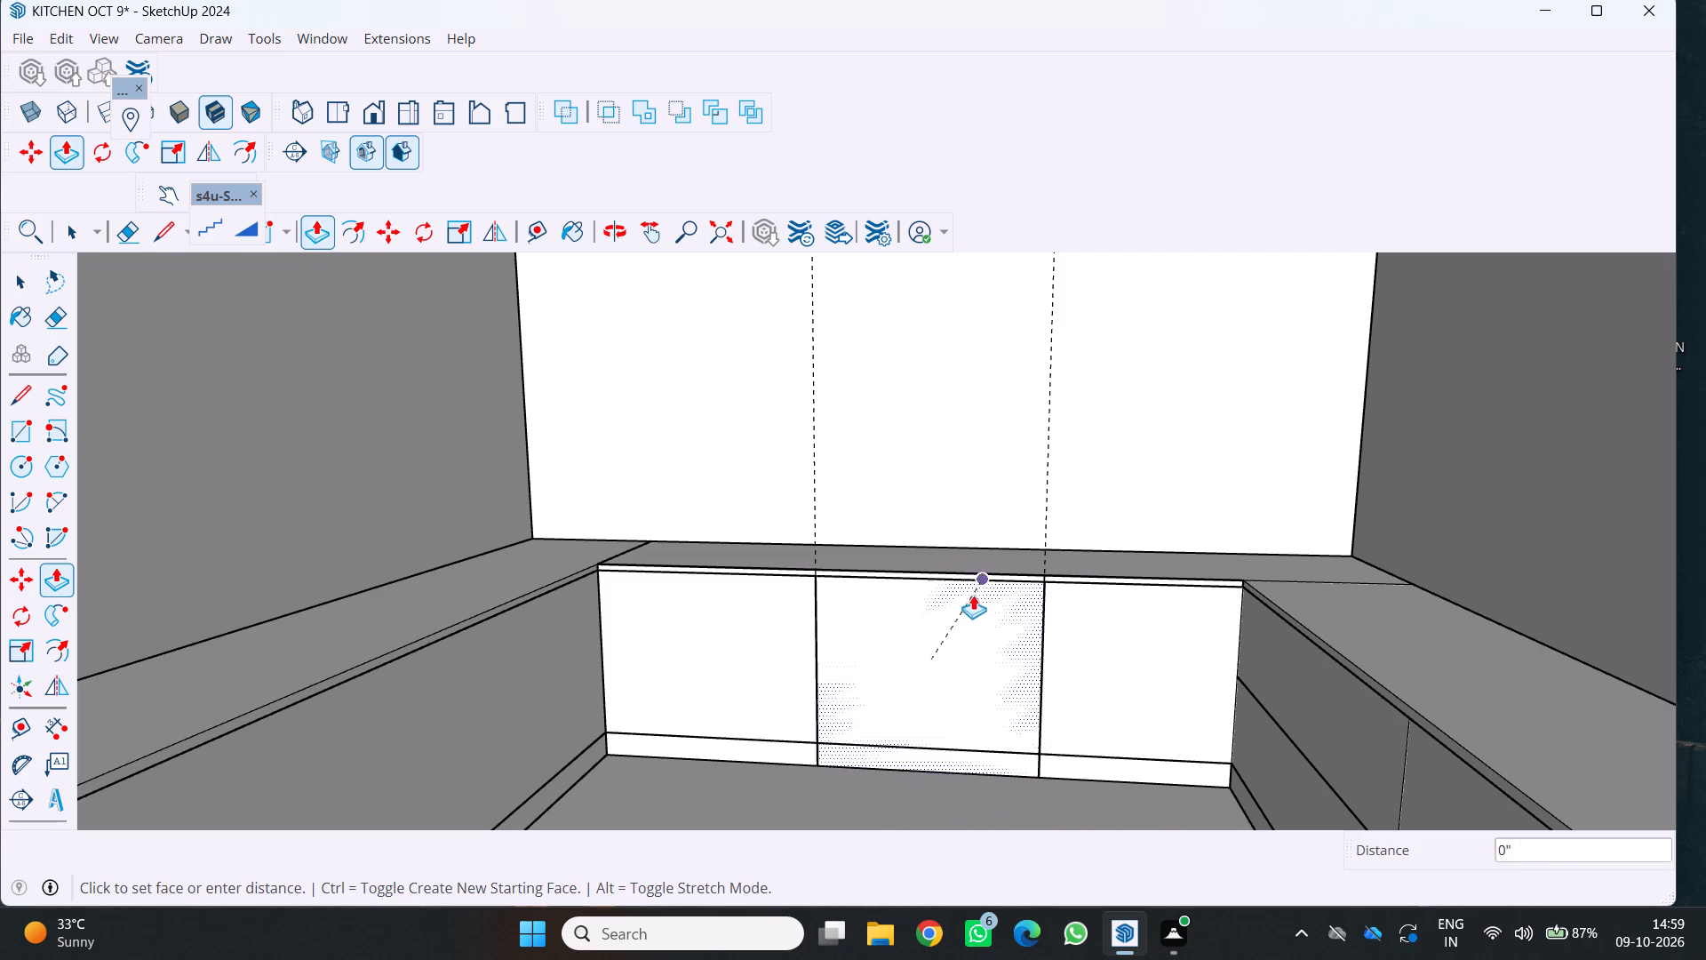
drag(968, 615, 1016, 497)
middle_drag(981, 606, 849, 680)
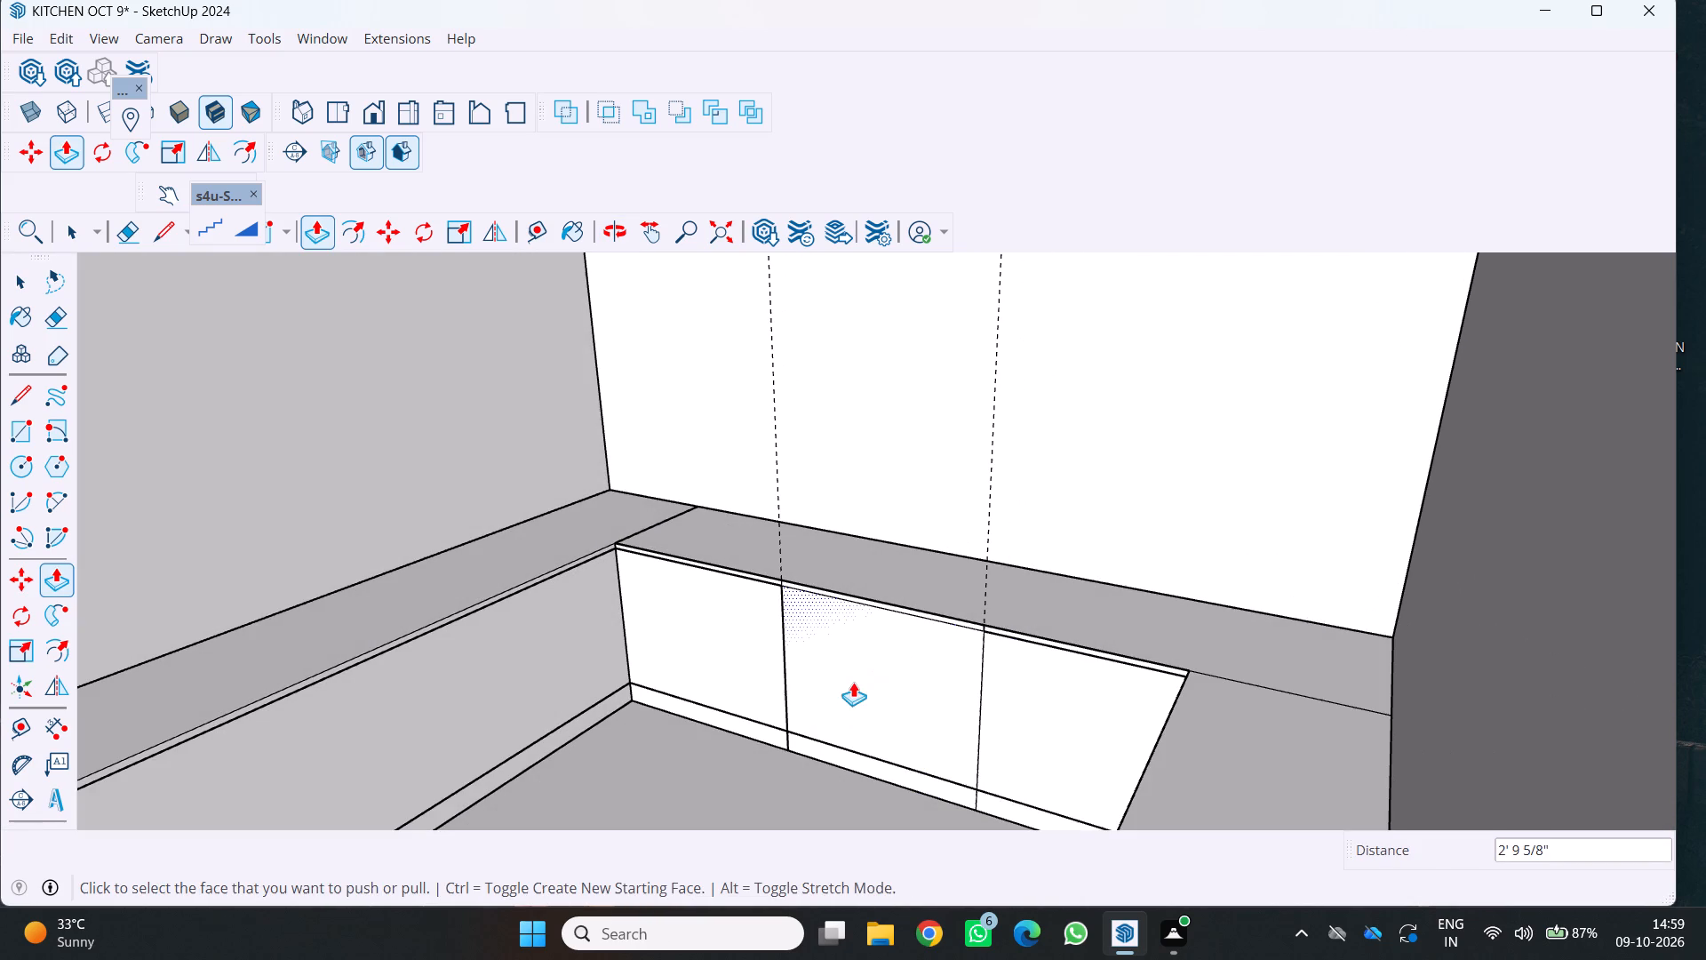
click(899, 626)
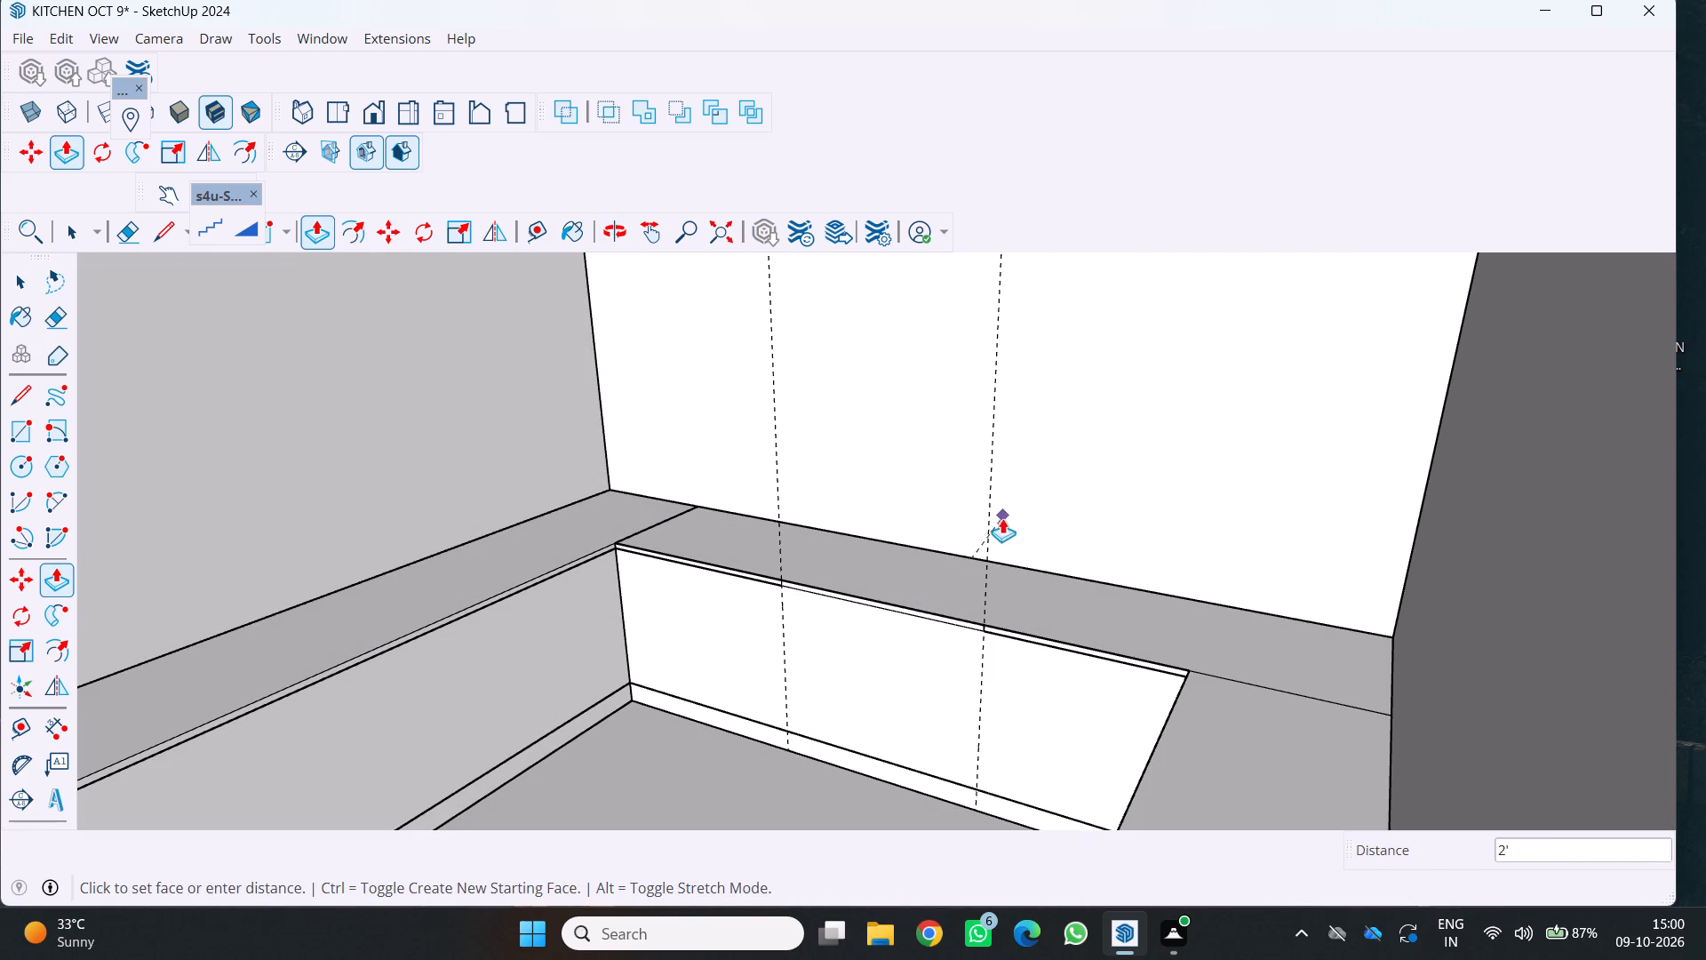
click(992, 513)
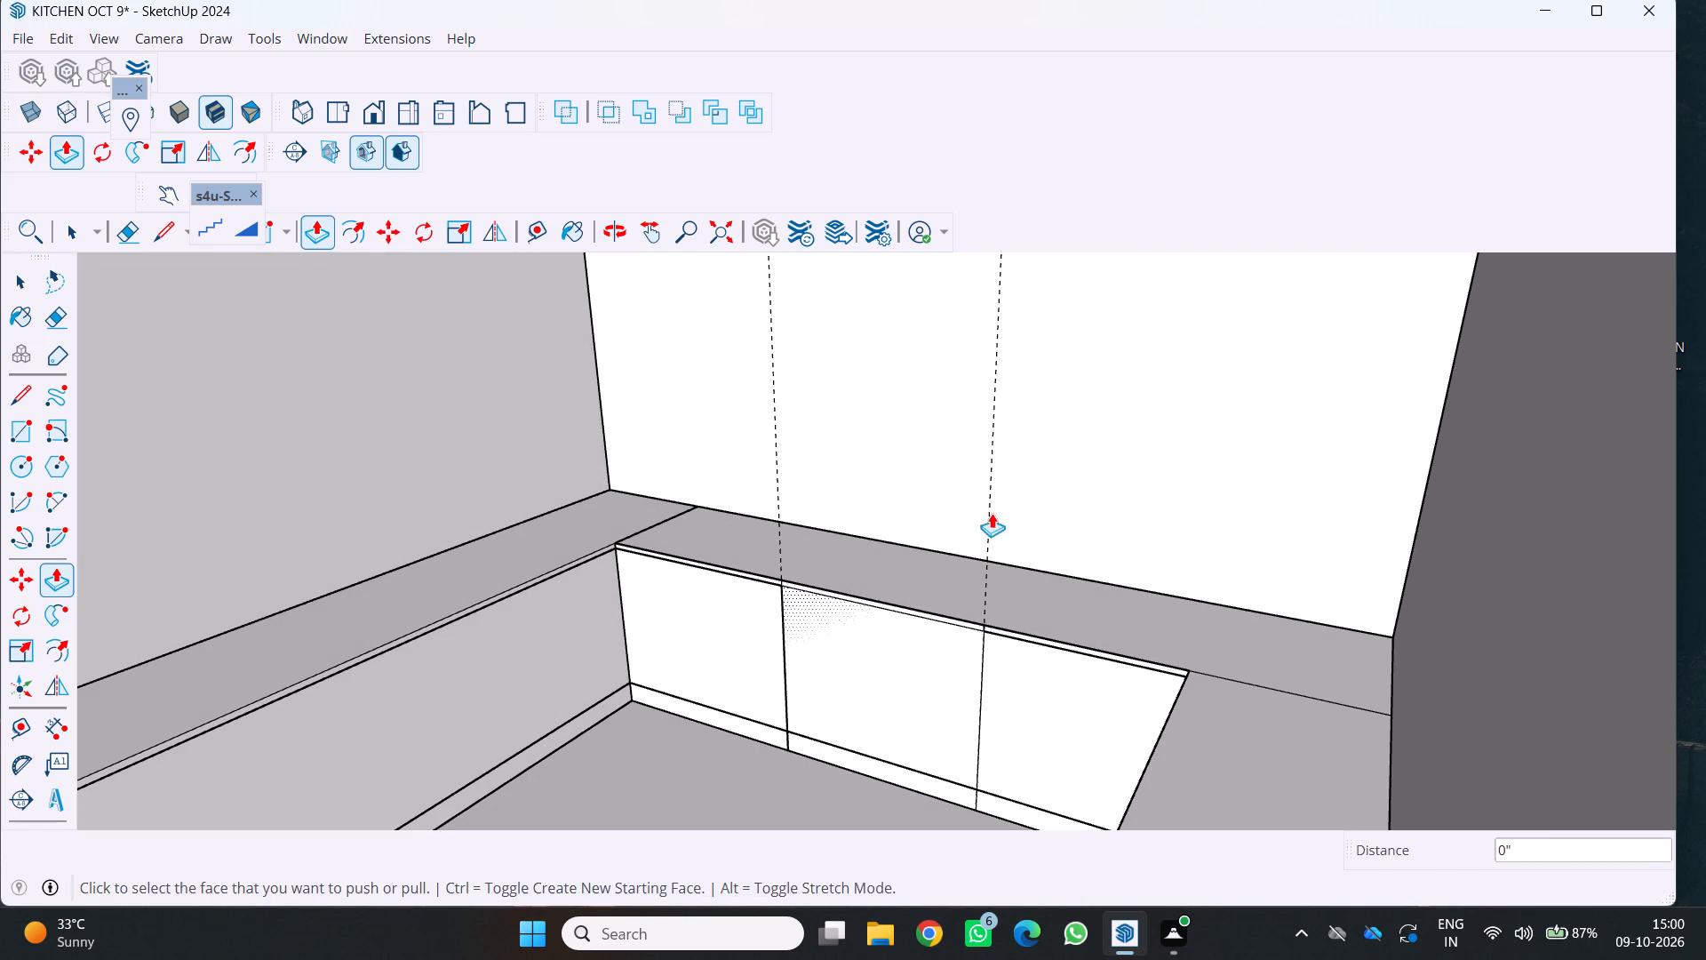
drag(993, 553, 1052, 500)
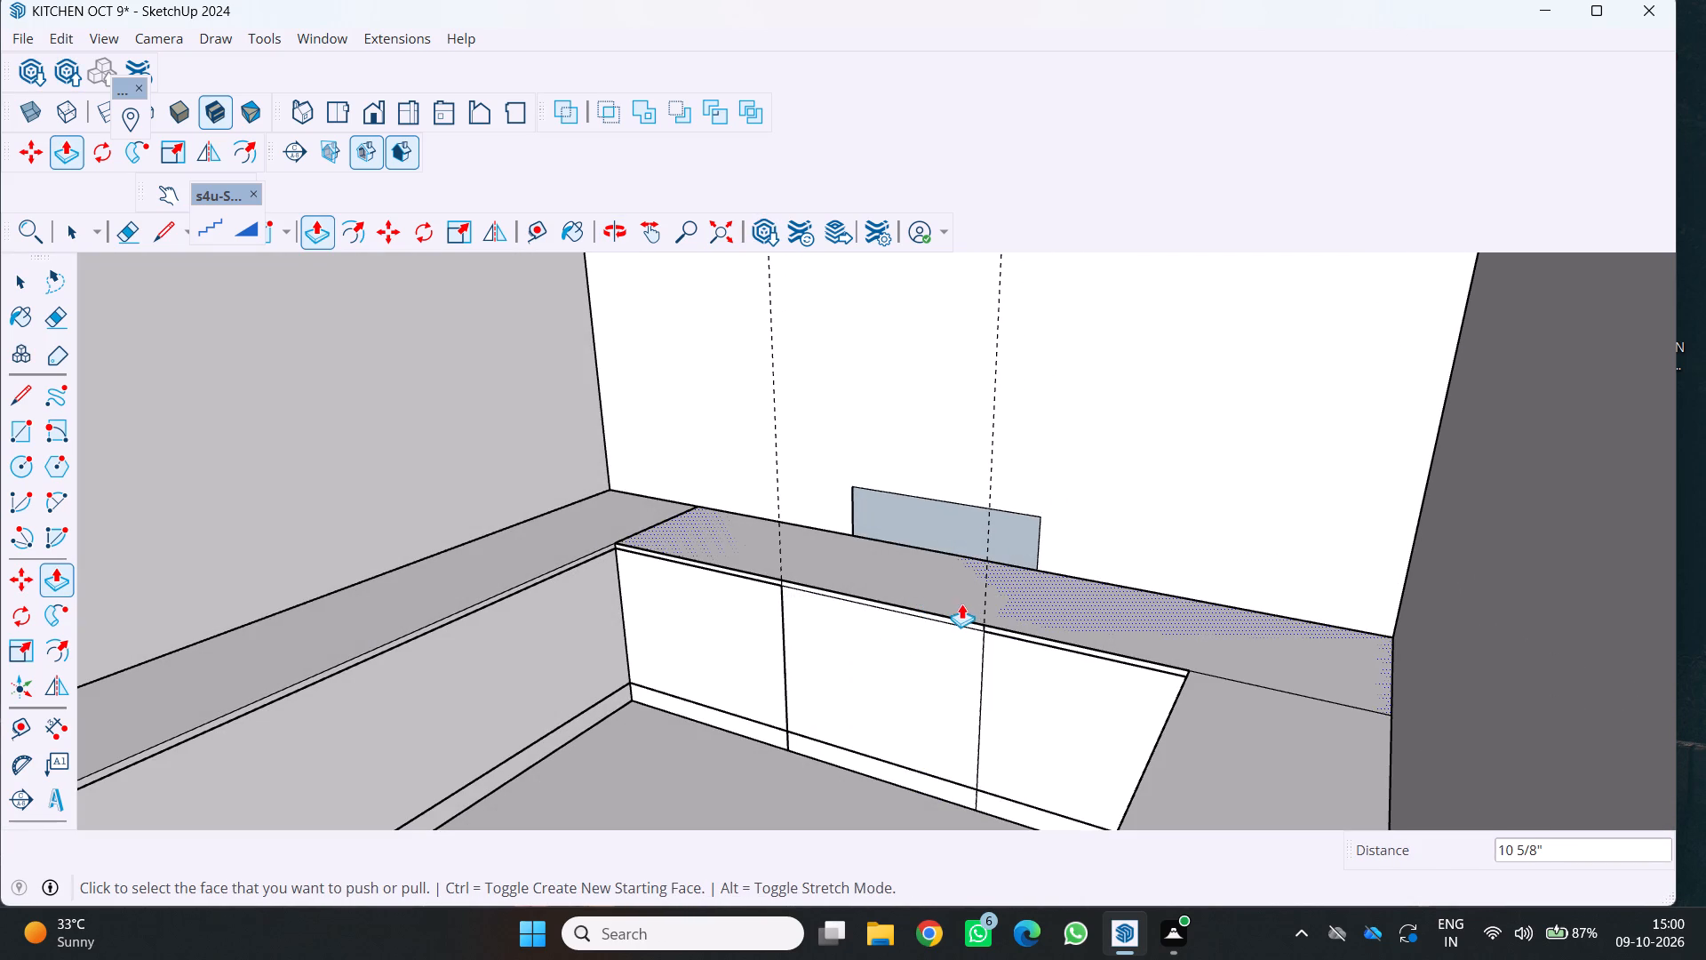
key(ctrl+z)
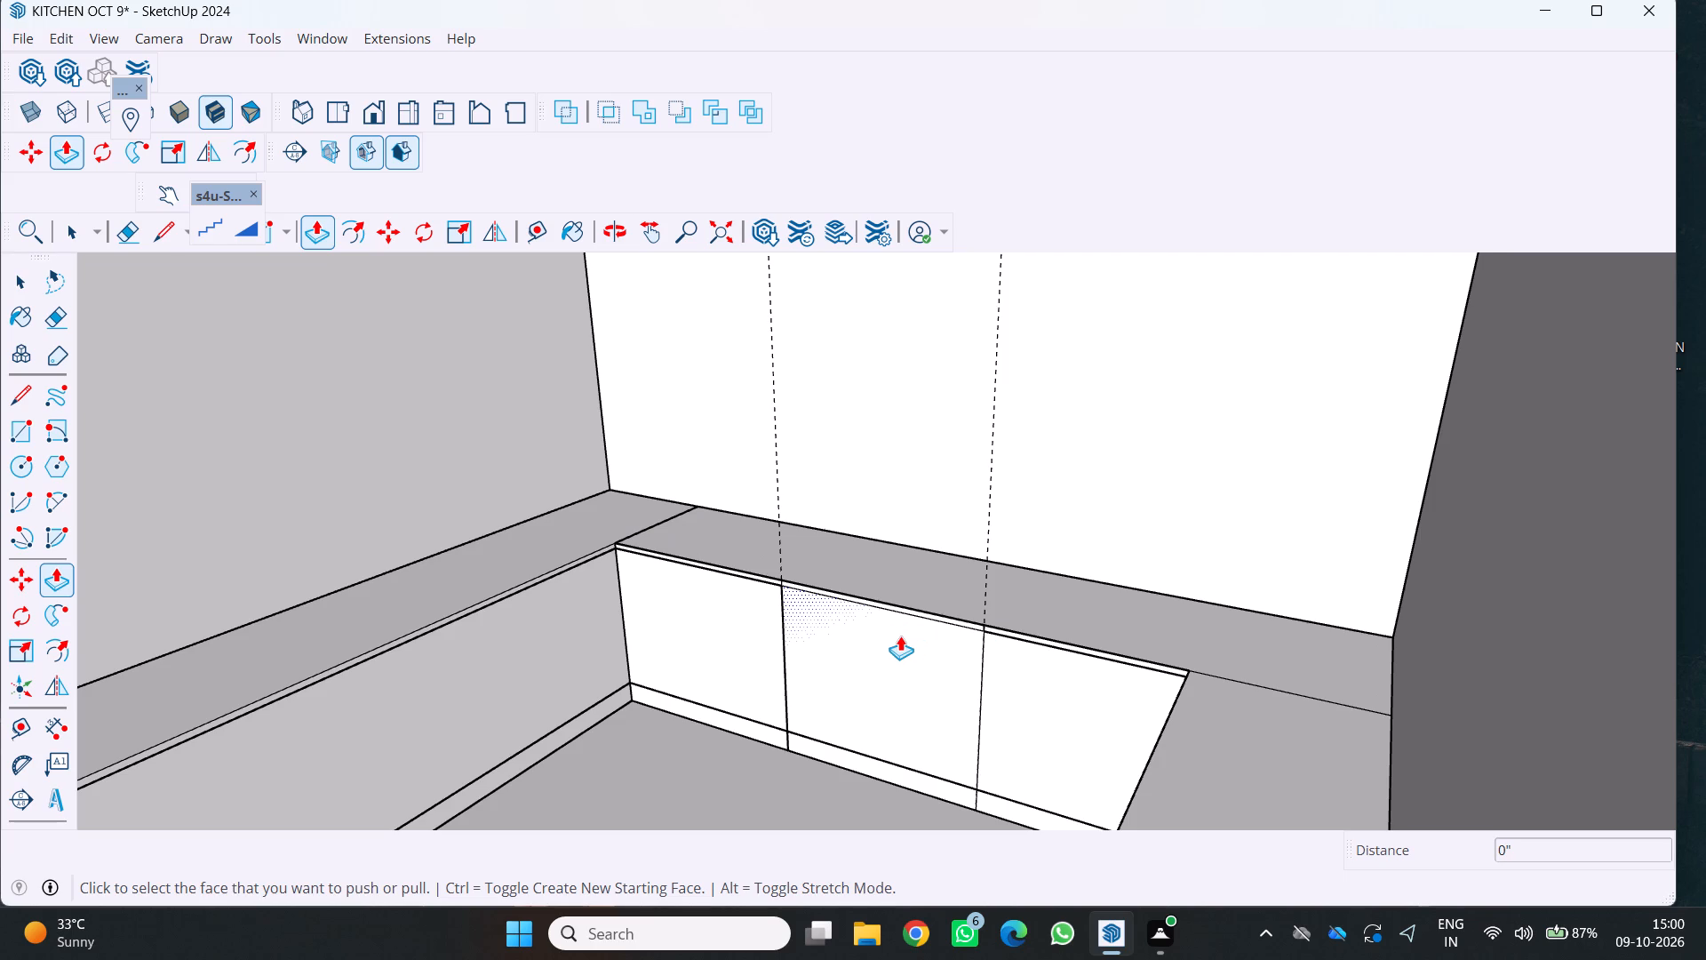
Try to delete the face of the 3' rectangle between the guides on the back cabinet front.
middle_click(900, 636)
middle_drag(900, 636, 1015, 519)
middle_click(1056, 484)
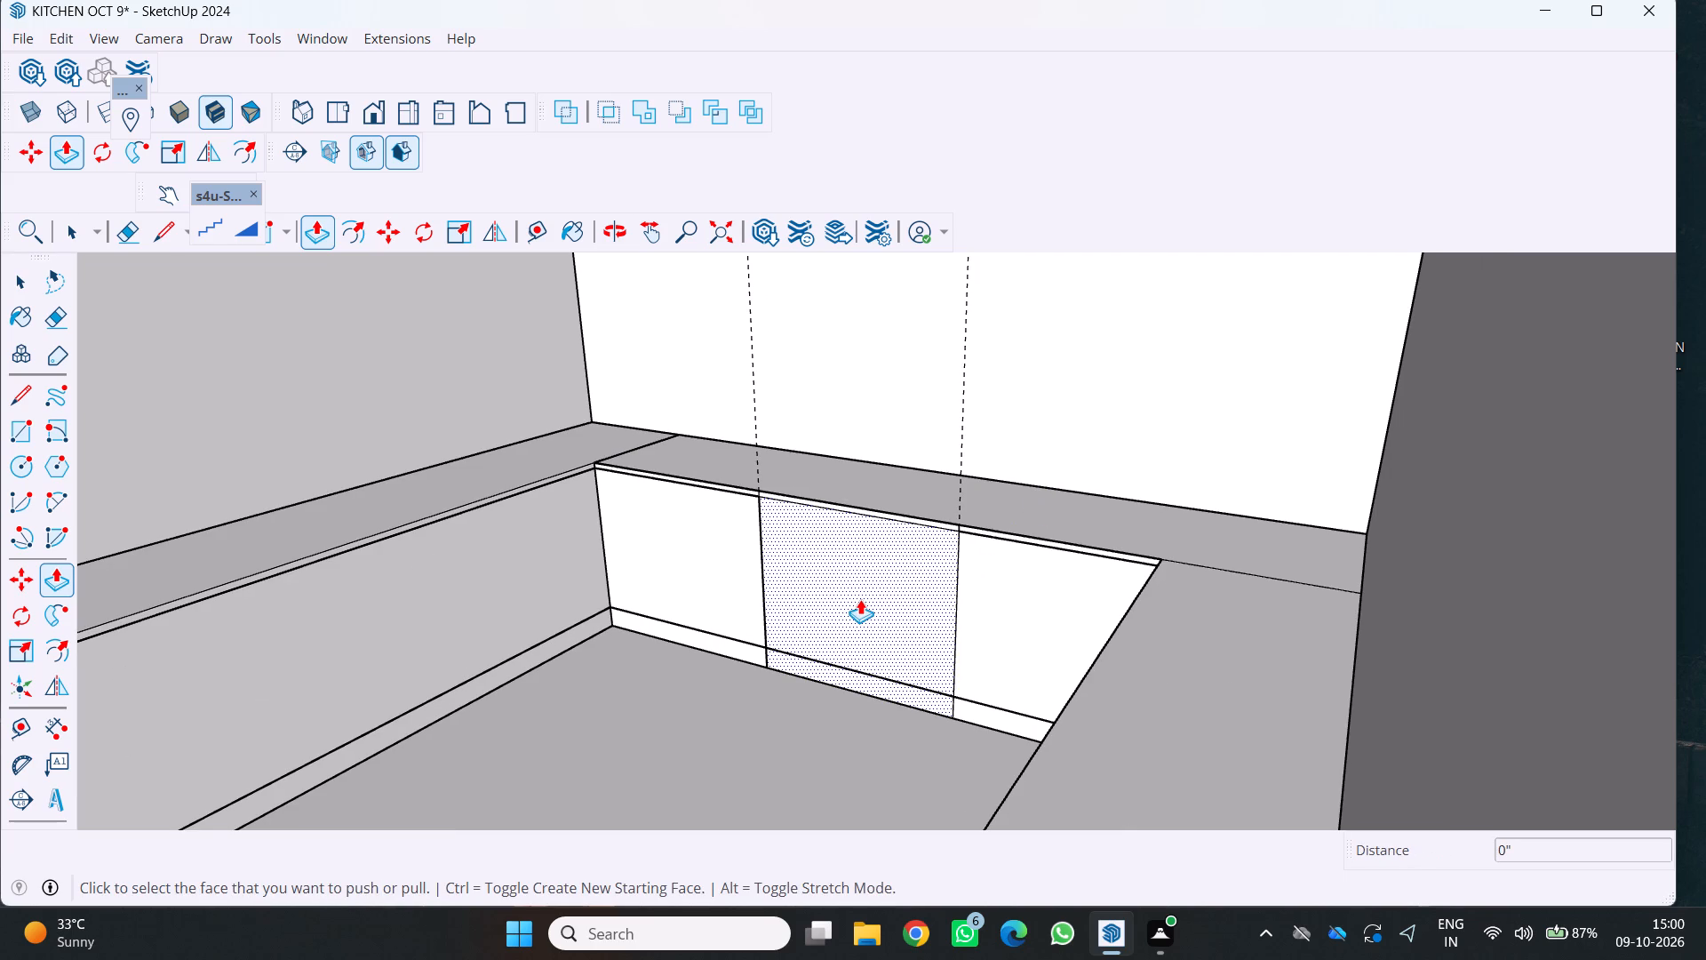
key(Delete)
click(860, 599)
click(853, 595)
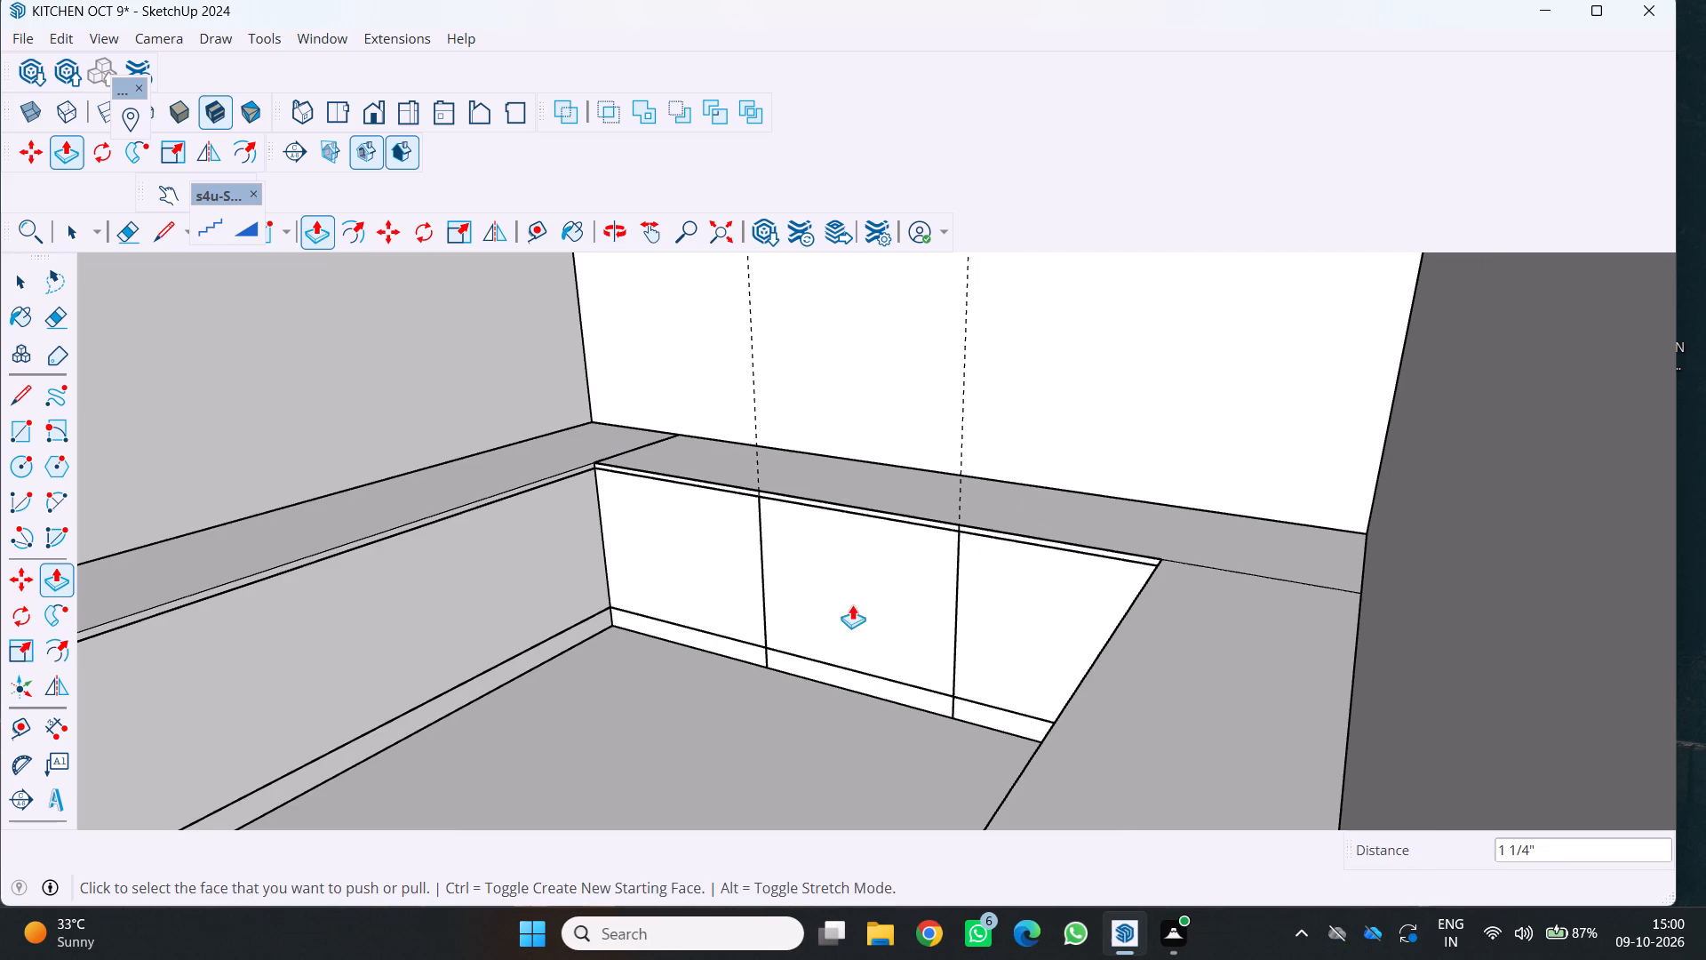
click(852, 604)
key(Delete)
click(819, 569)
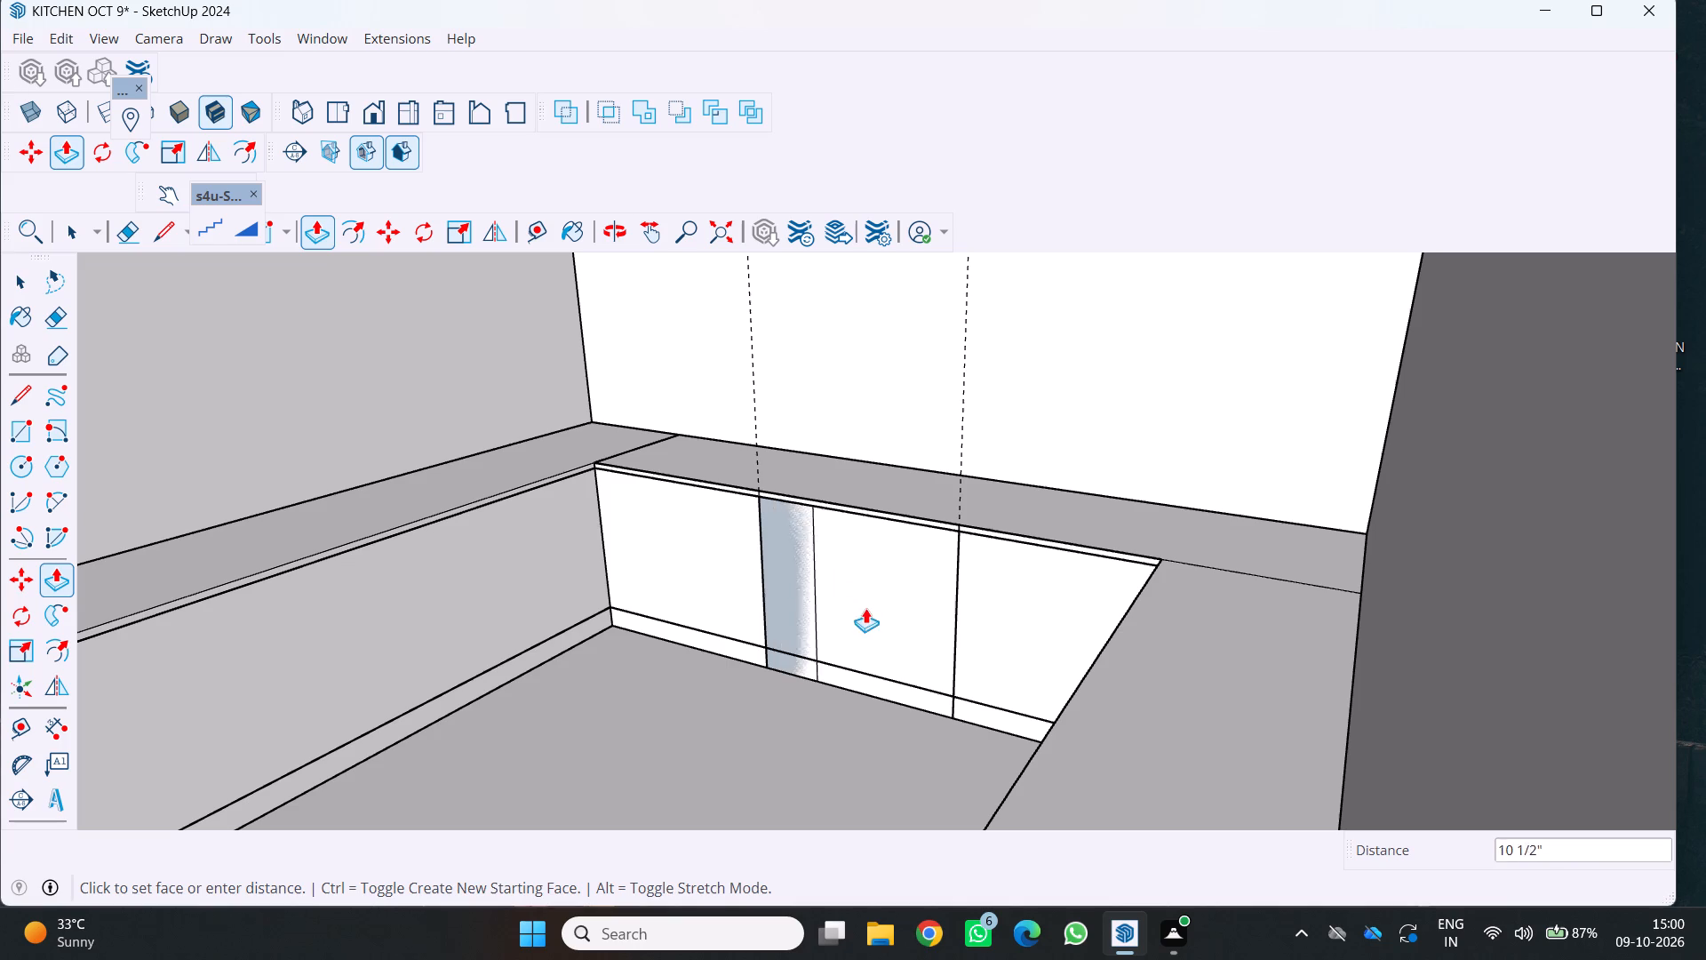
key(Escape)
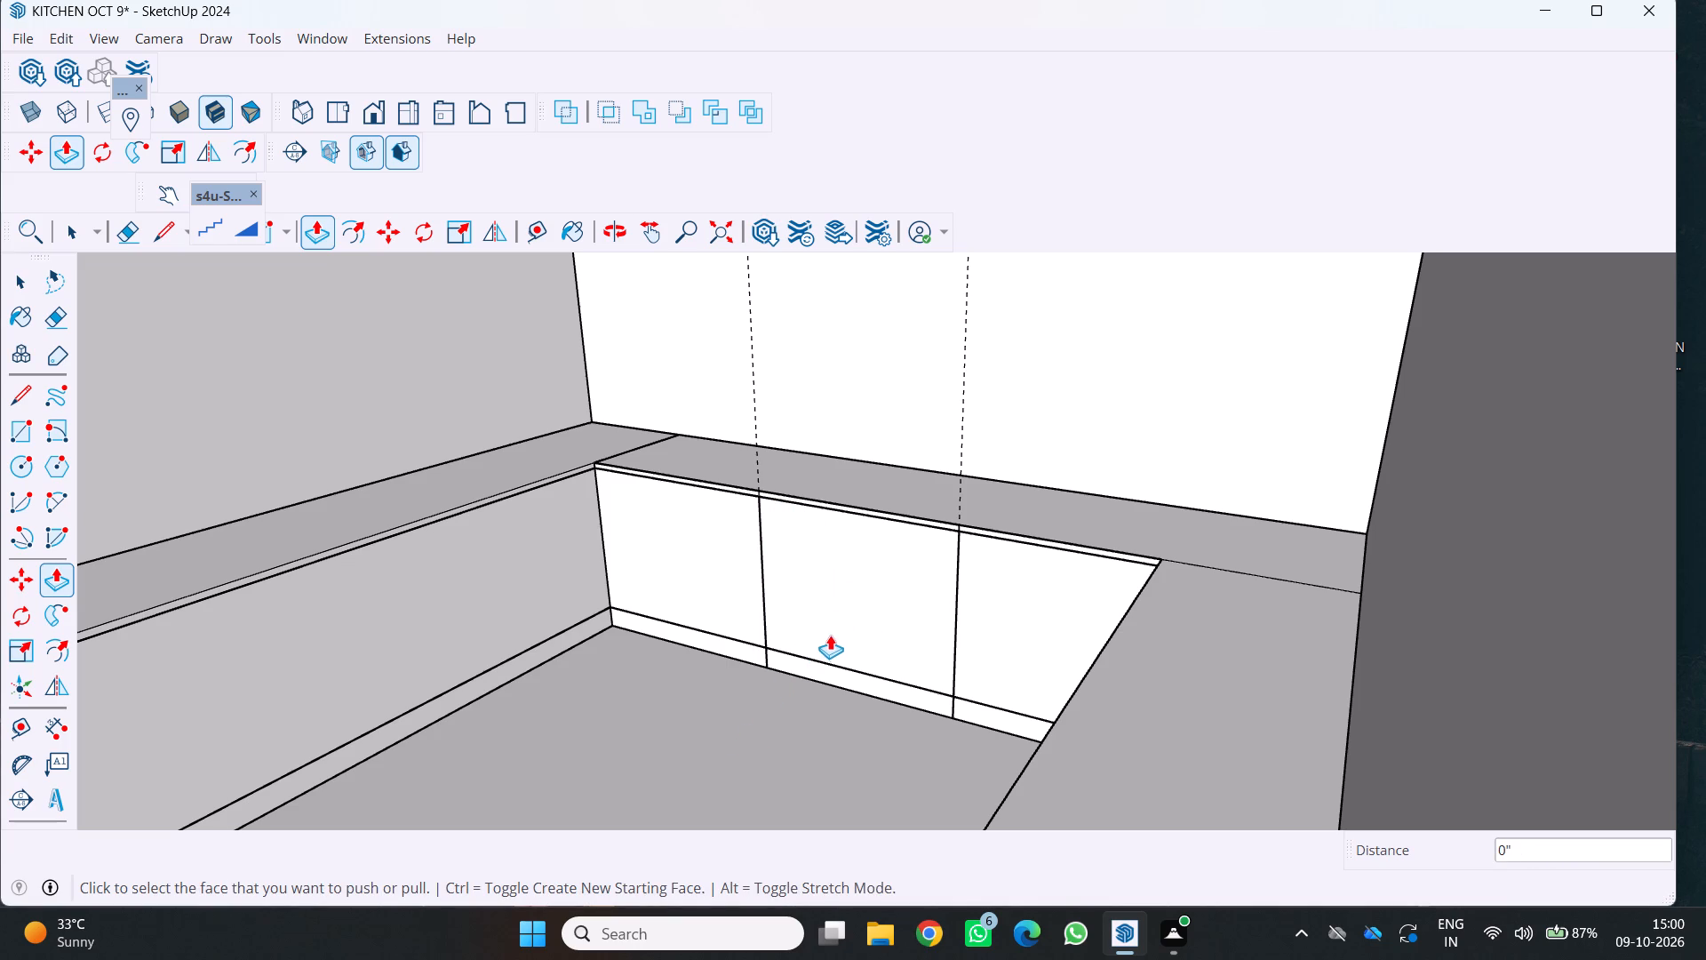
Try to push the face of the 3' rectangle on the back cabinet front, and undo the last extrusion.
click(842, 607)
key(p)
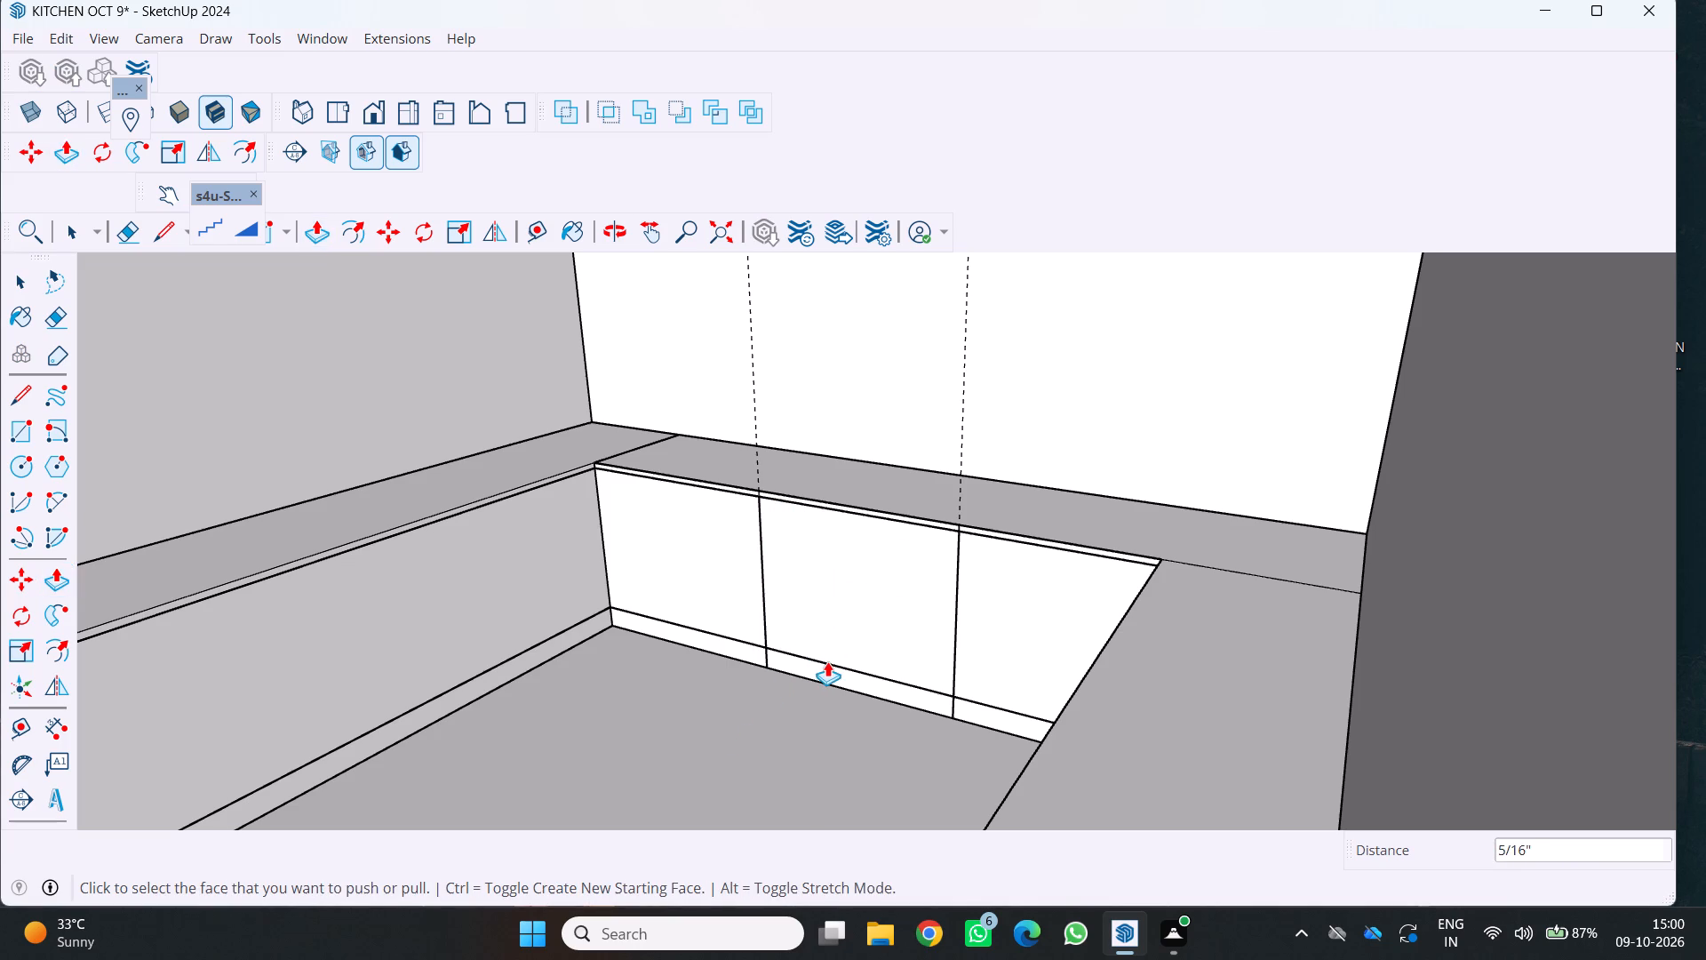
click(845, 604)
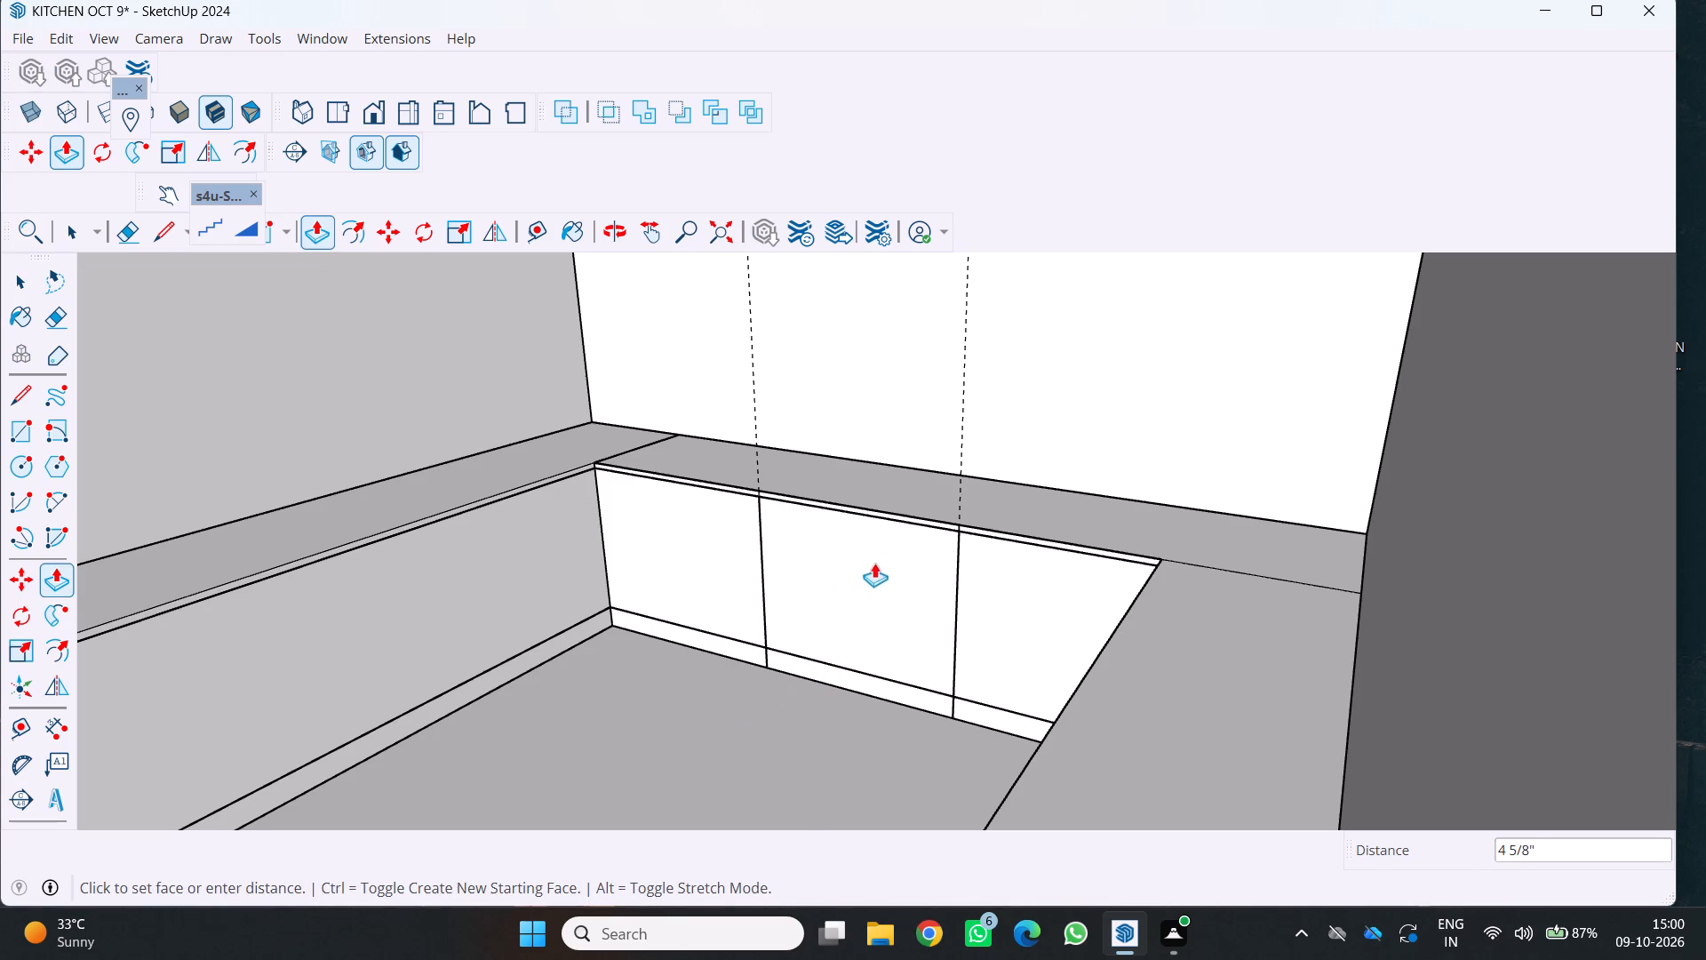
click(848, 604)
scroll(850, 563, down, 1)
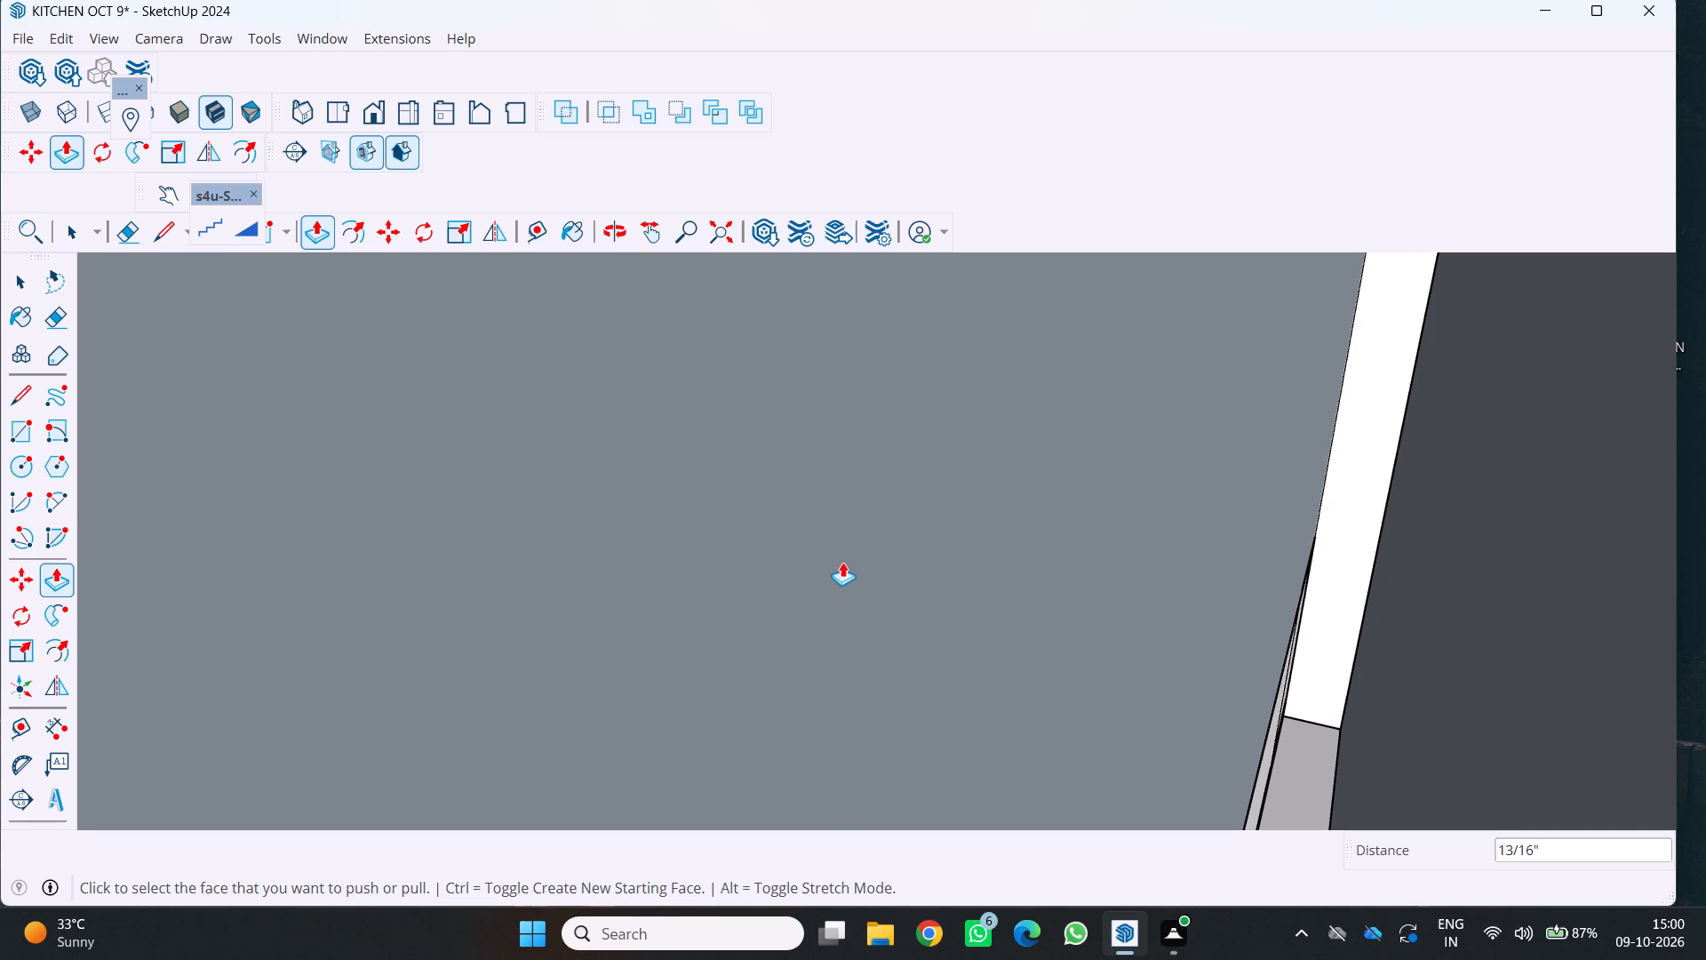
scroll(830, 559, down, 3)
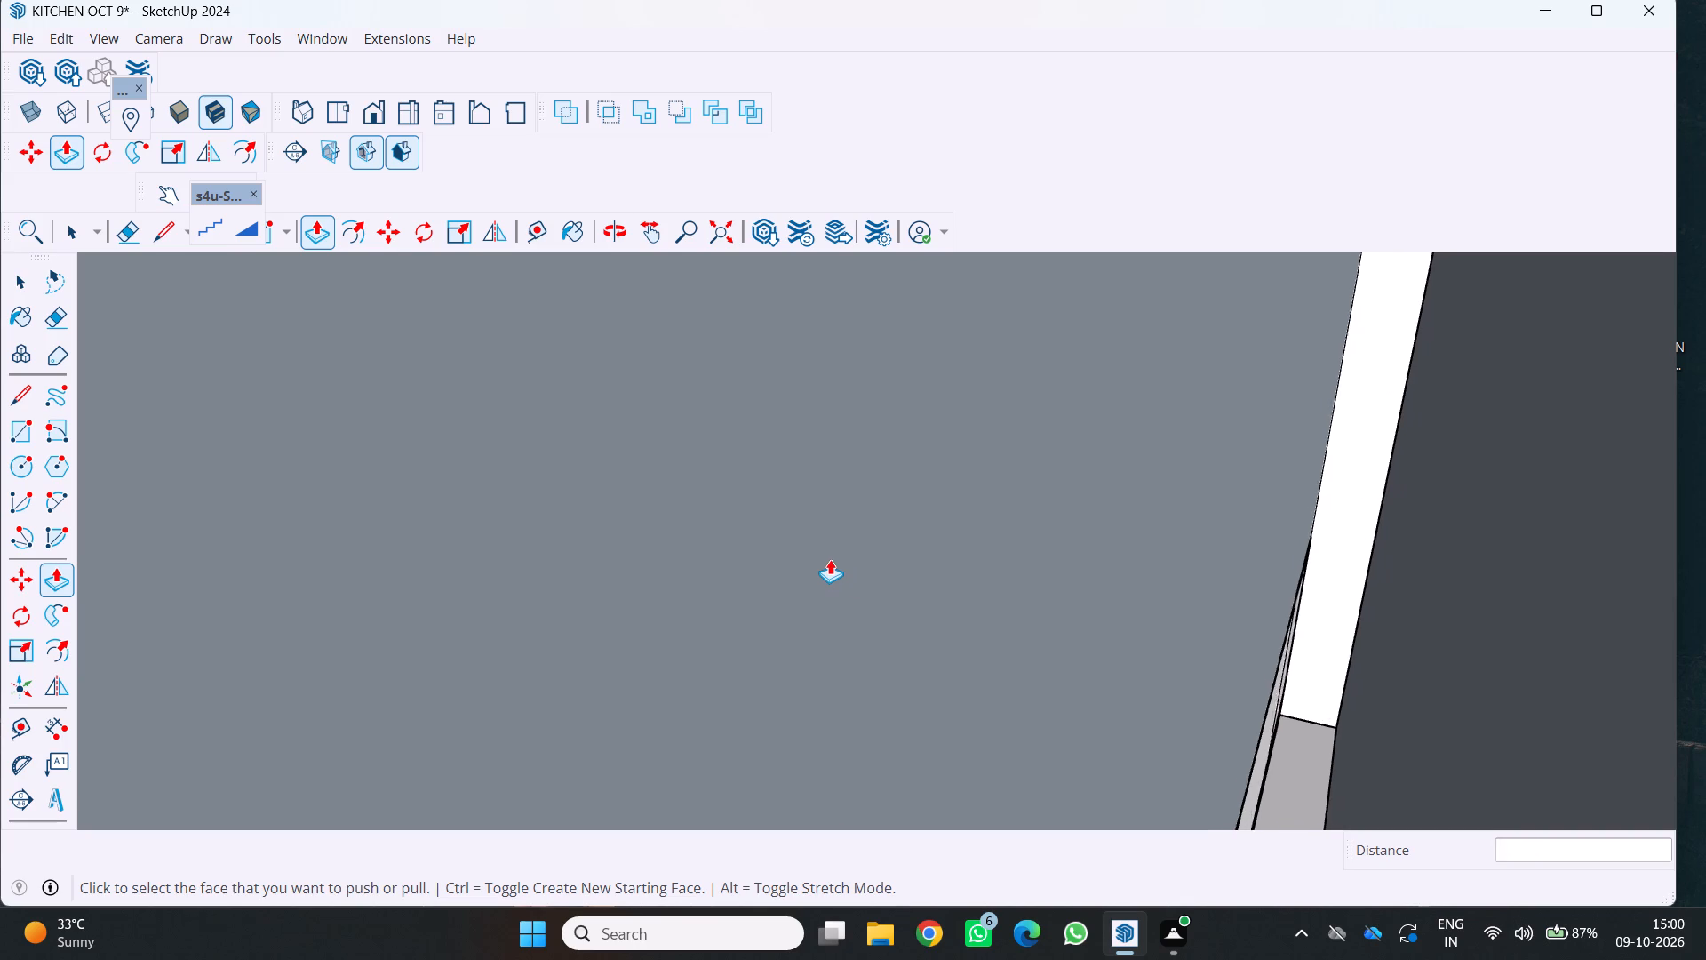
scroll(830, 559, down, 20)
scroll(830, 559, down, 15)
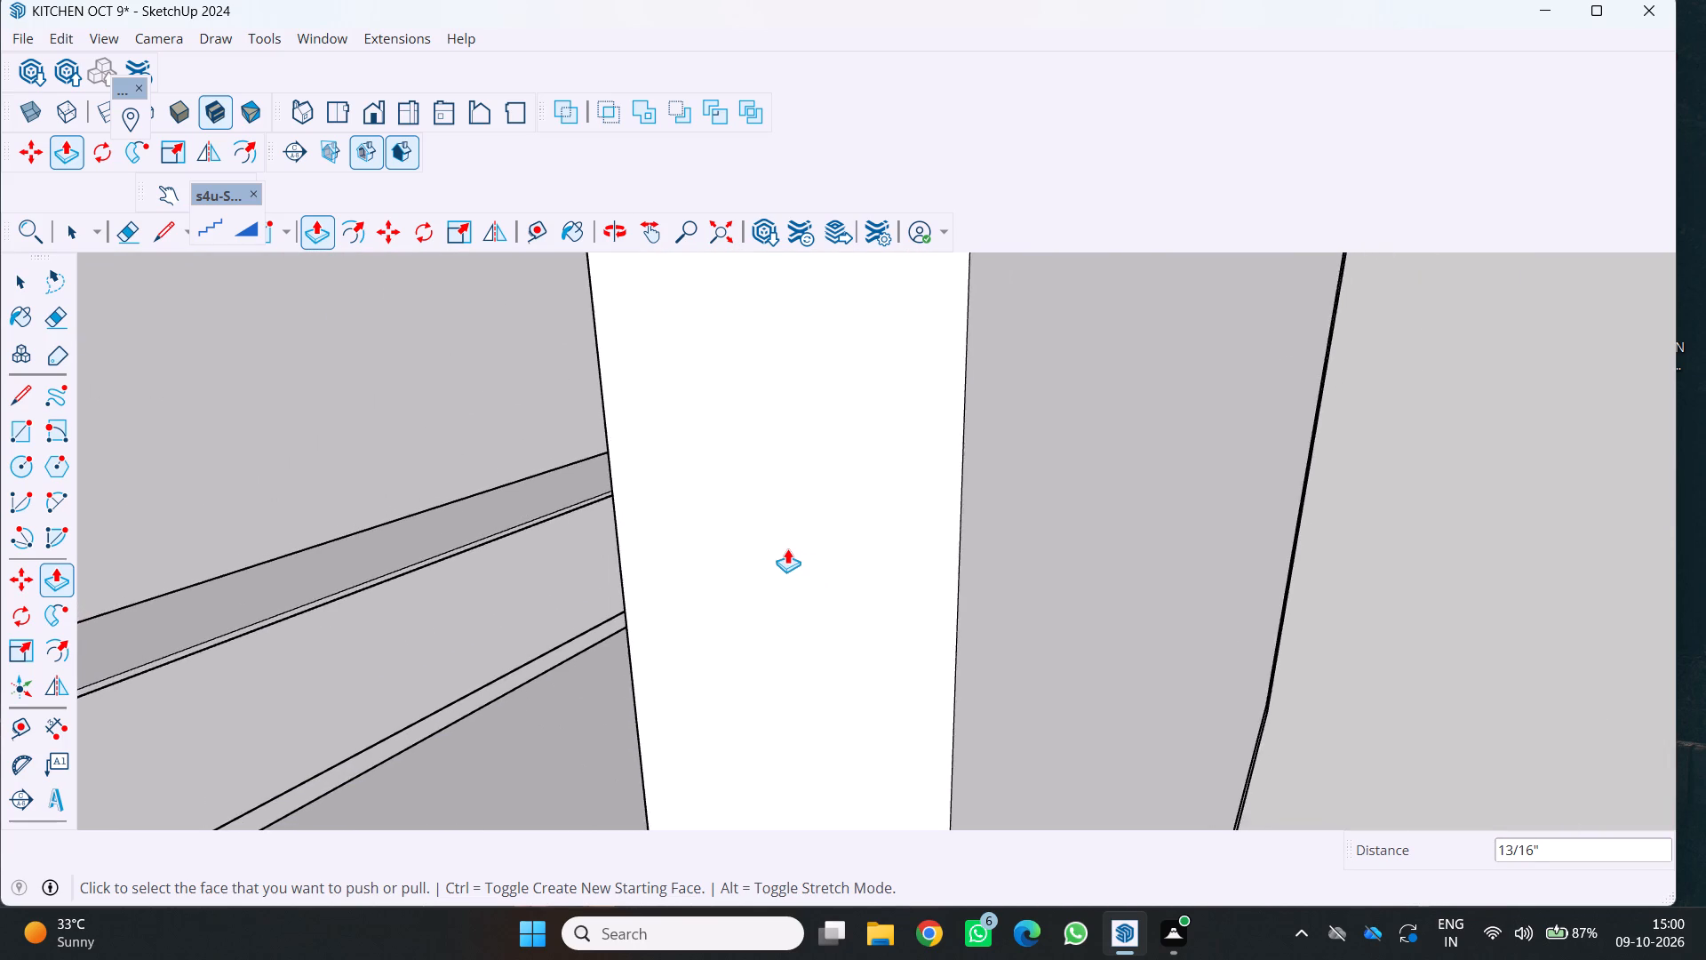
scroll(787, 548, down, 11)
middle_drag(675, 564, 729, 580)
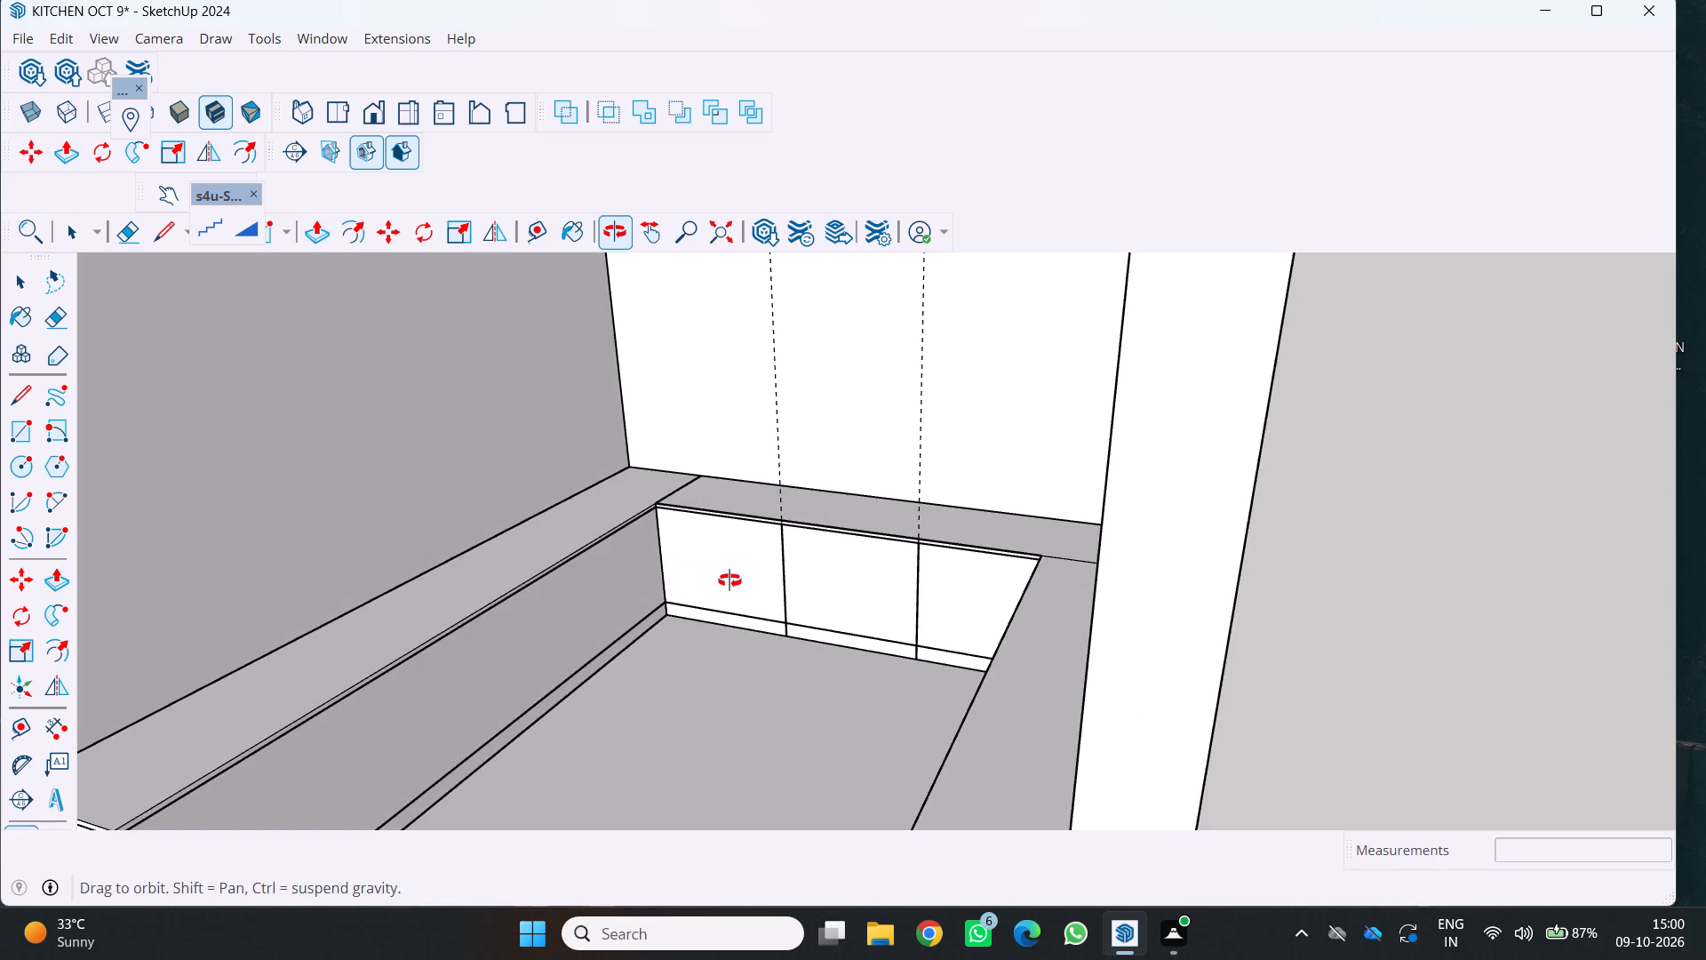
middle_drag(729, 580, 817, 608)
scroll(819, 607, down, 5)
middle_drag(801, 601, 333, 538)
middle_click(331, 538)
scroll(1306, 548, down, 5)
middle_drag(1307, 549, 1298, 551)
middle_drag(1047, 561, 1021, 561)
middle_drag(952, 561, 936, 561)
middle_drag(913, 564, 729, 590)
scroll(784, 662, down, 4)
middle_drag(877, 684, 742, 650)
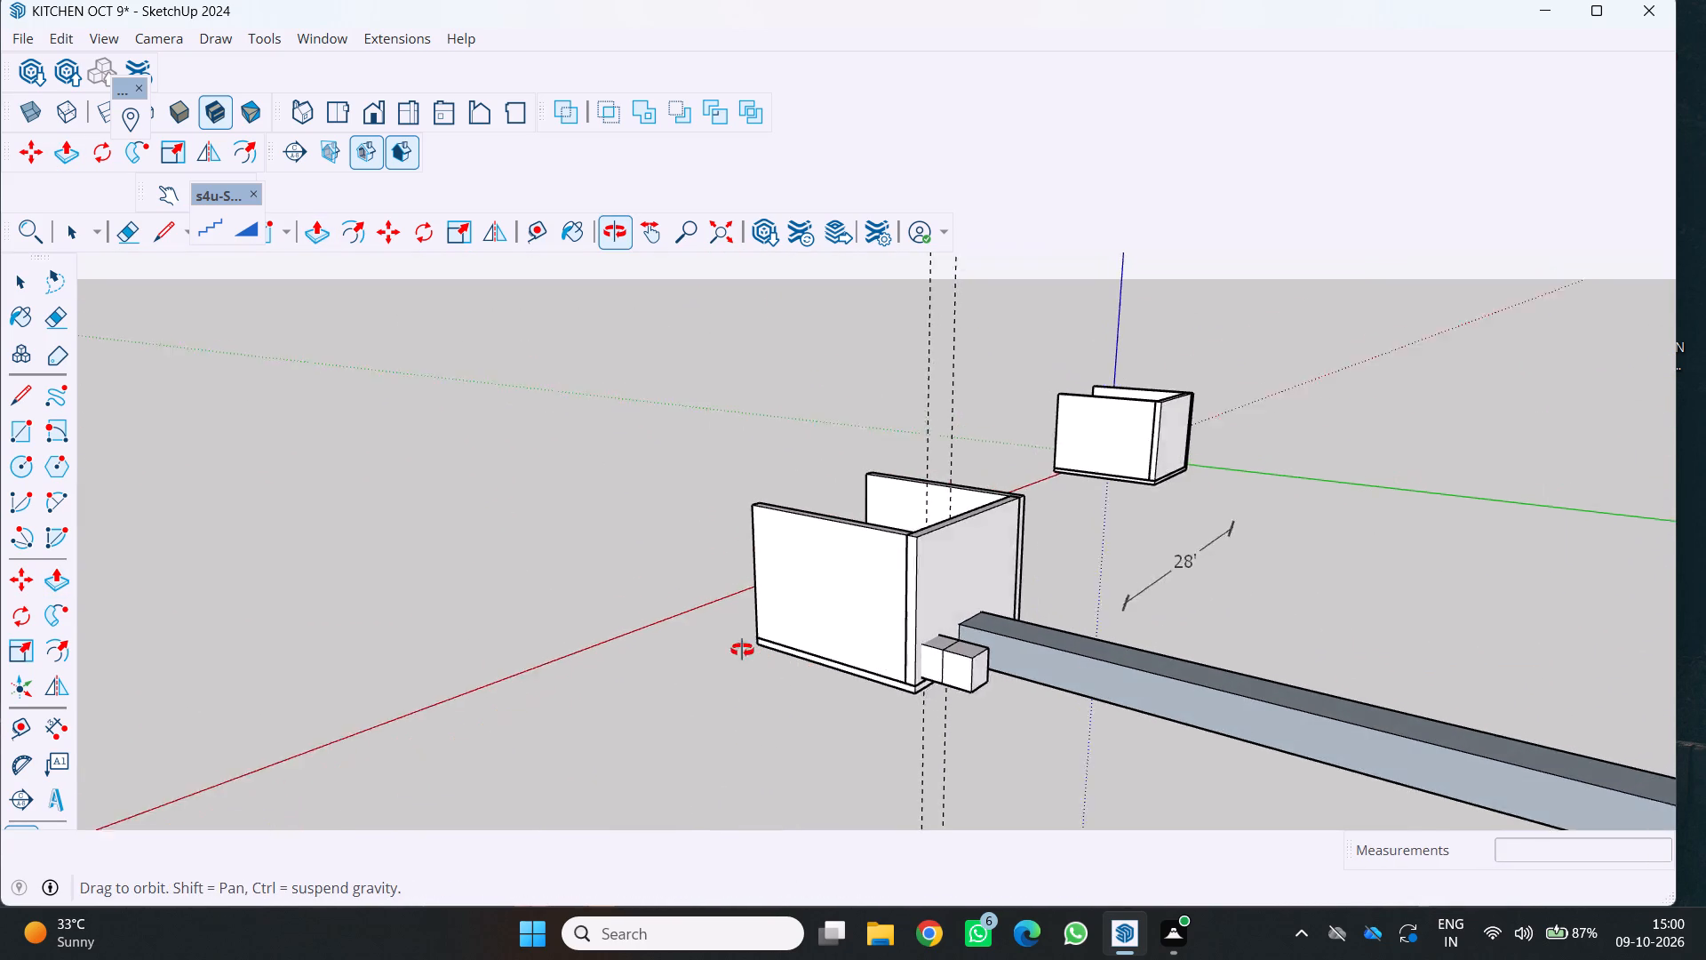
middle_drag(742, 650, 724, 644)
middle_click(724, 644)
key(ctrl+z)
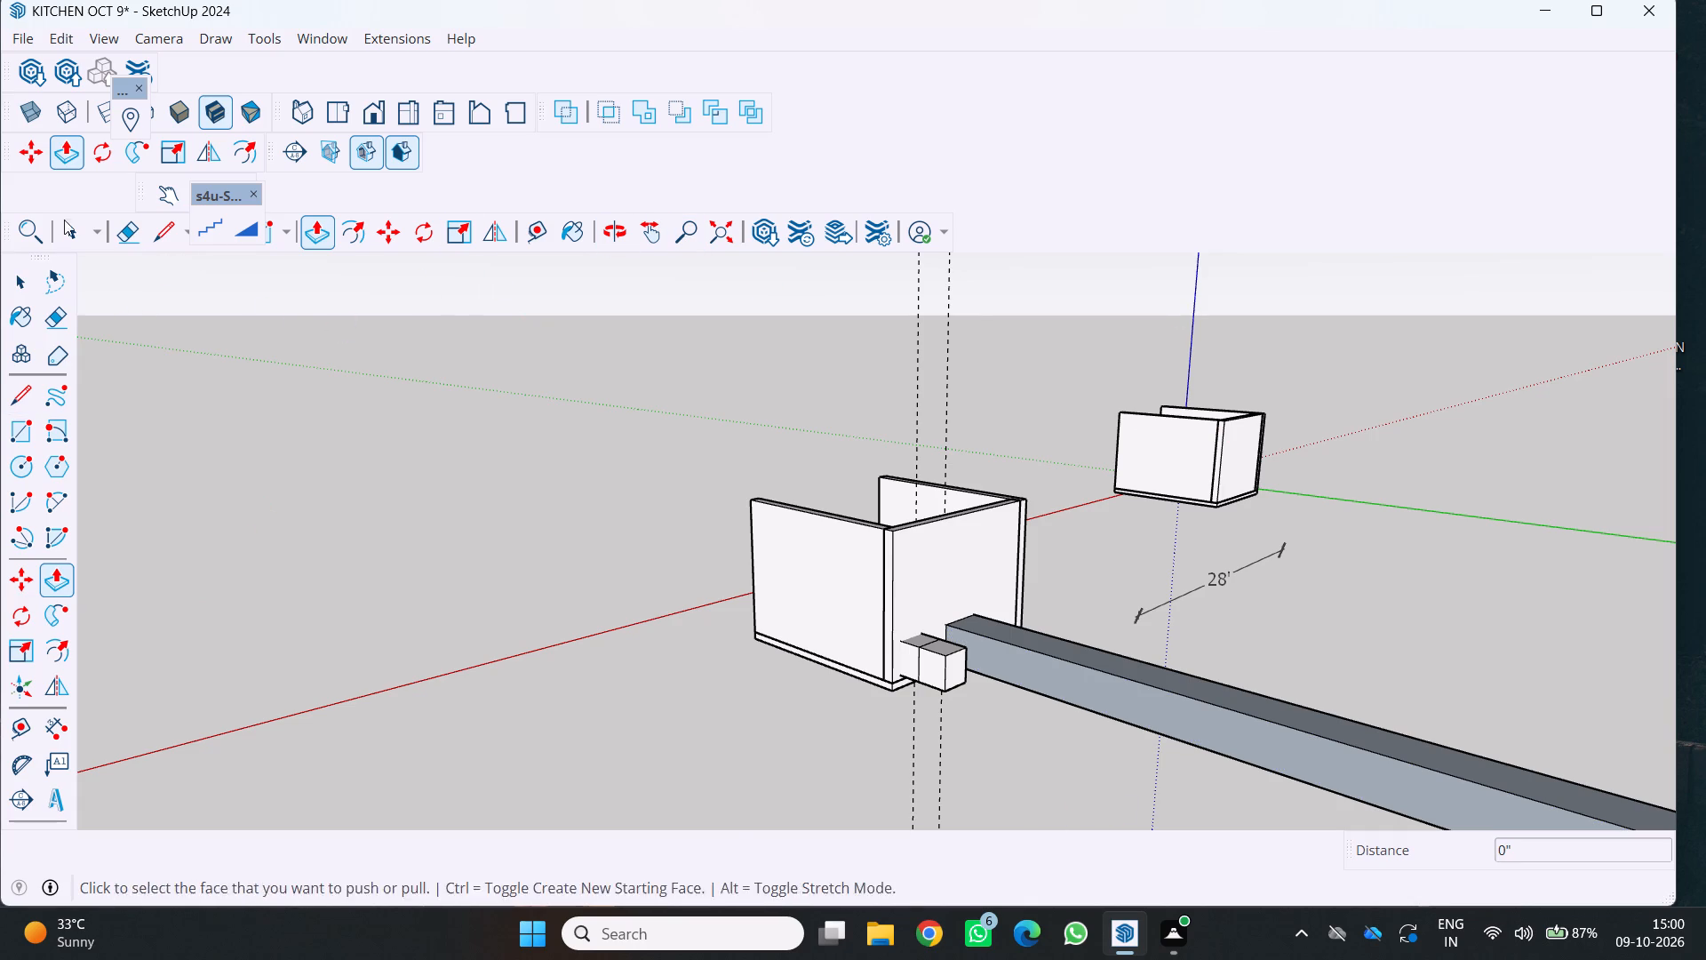
Erase the edges of the long stray extrusion projecting behind the back wall.
click(116, 235)
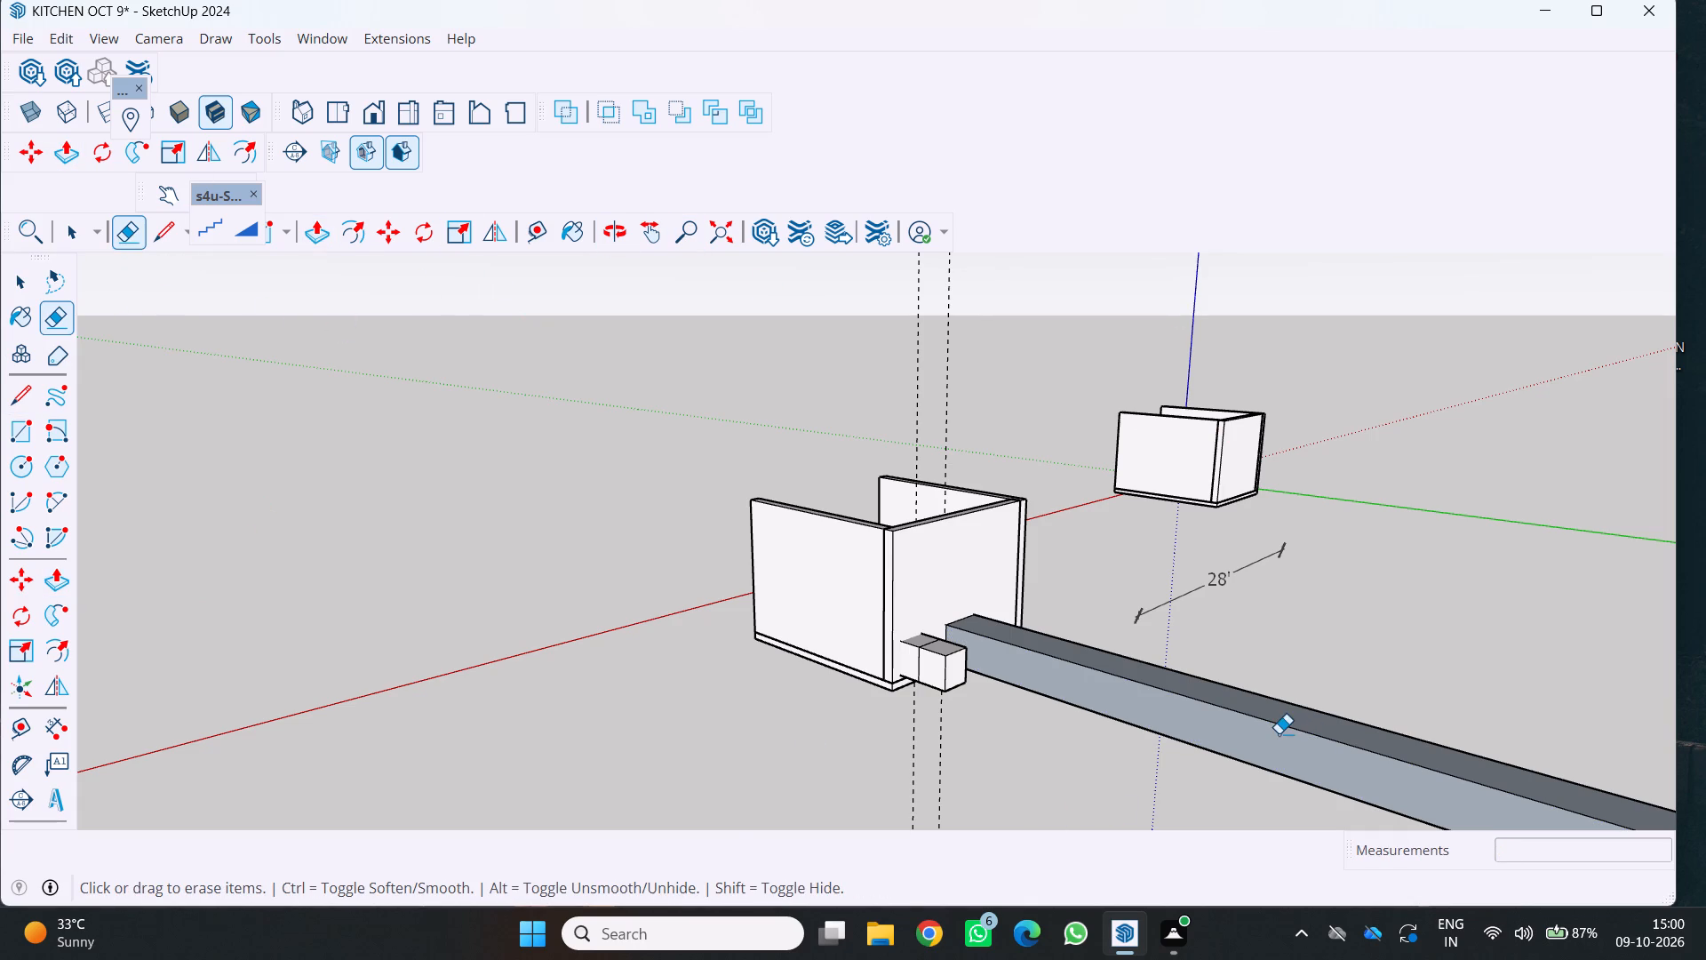
click(1279, 733)
click(1267, 711)
click(1241, 715)
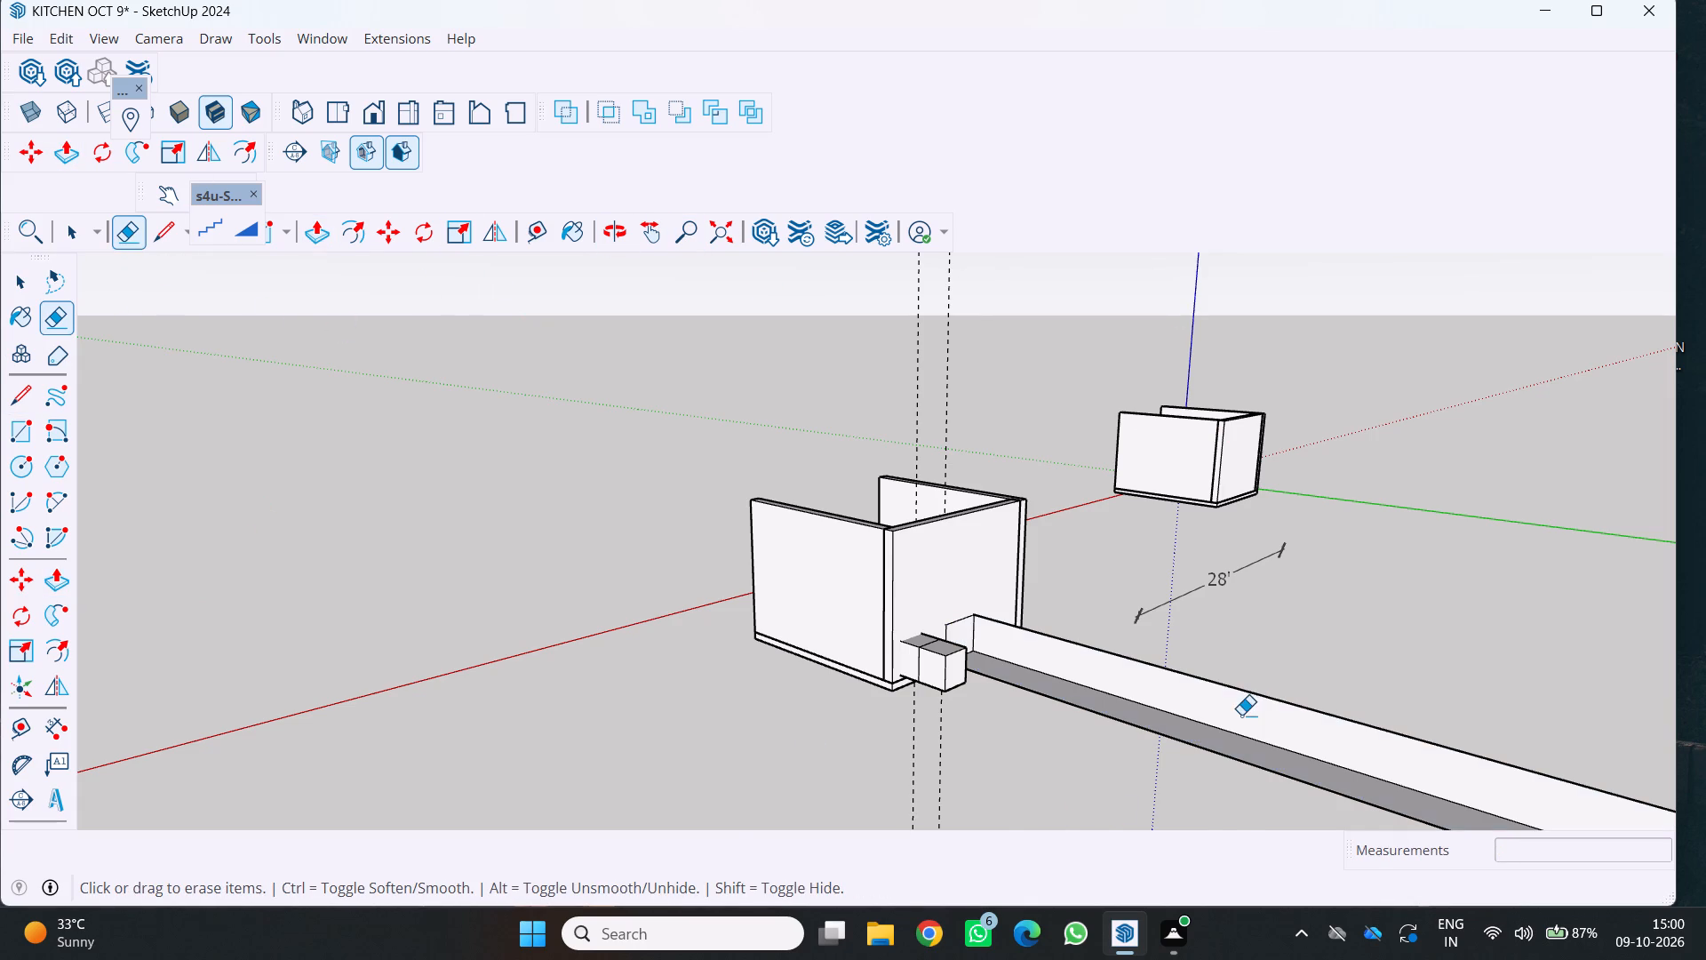
click(1219, 740)
click(1235, 682)
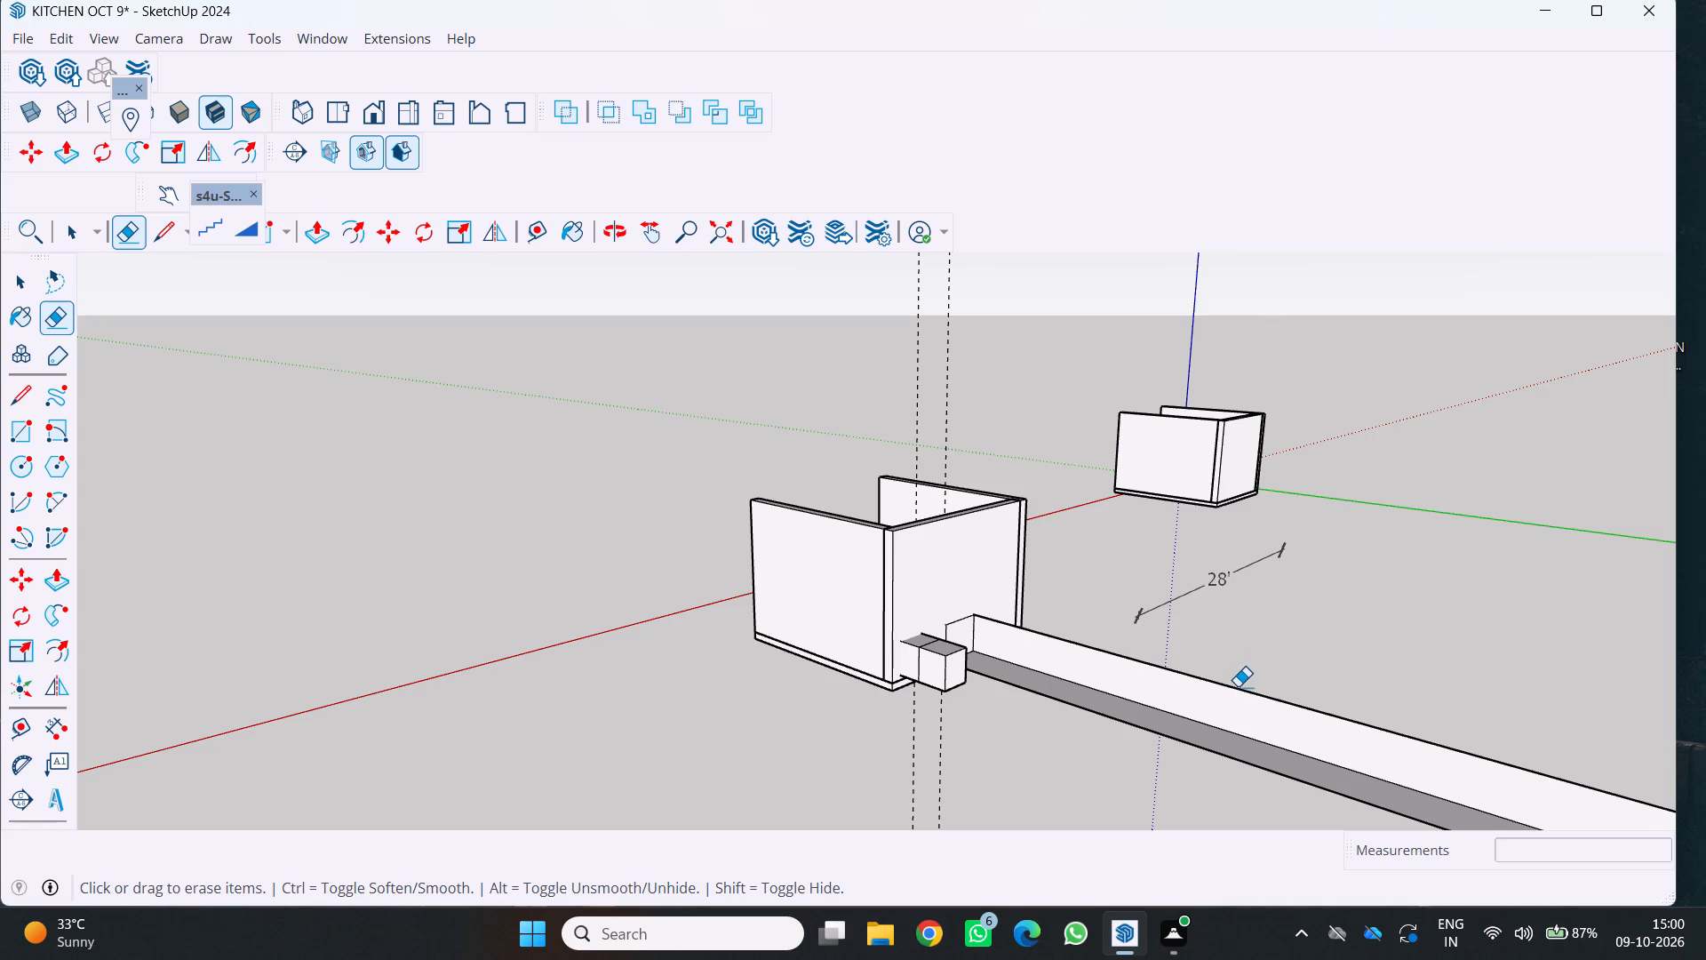
click(1238, 686)
click(1211, 750)
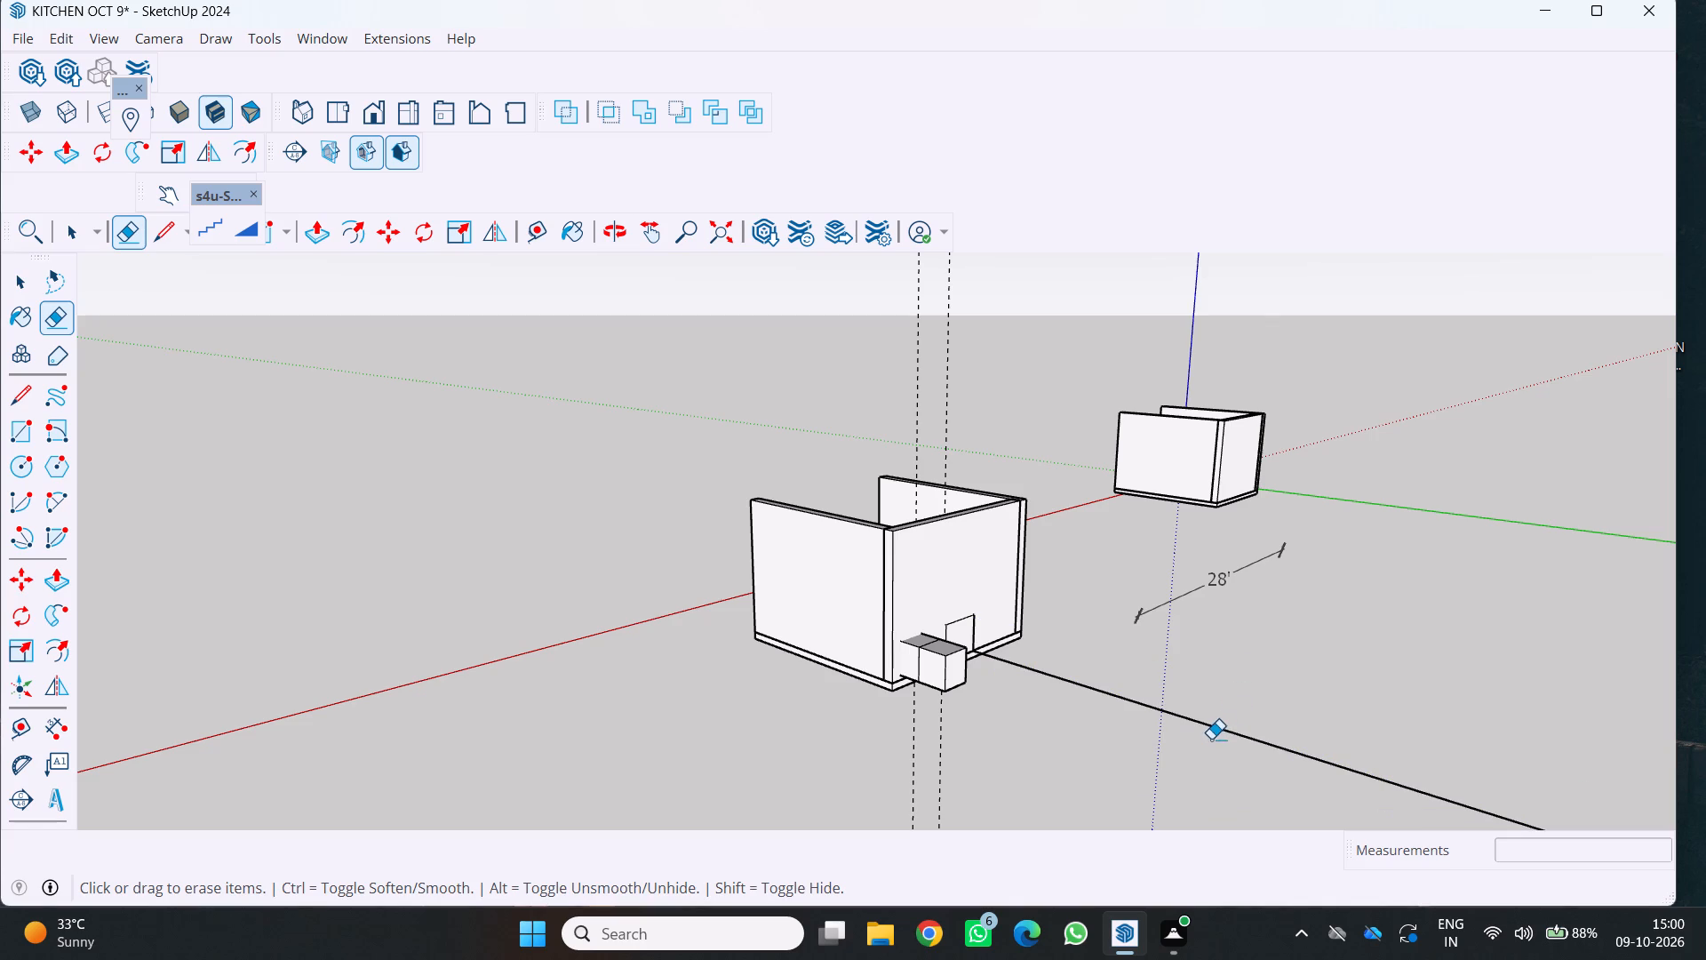
click(1208, 730)
click(1206, 725)
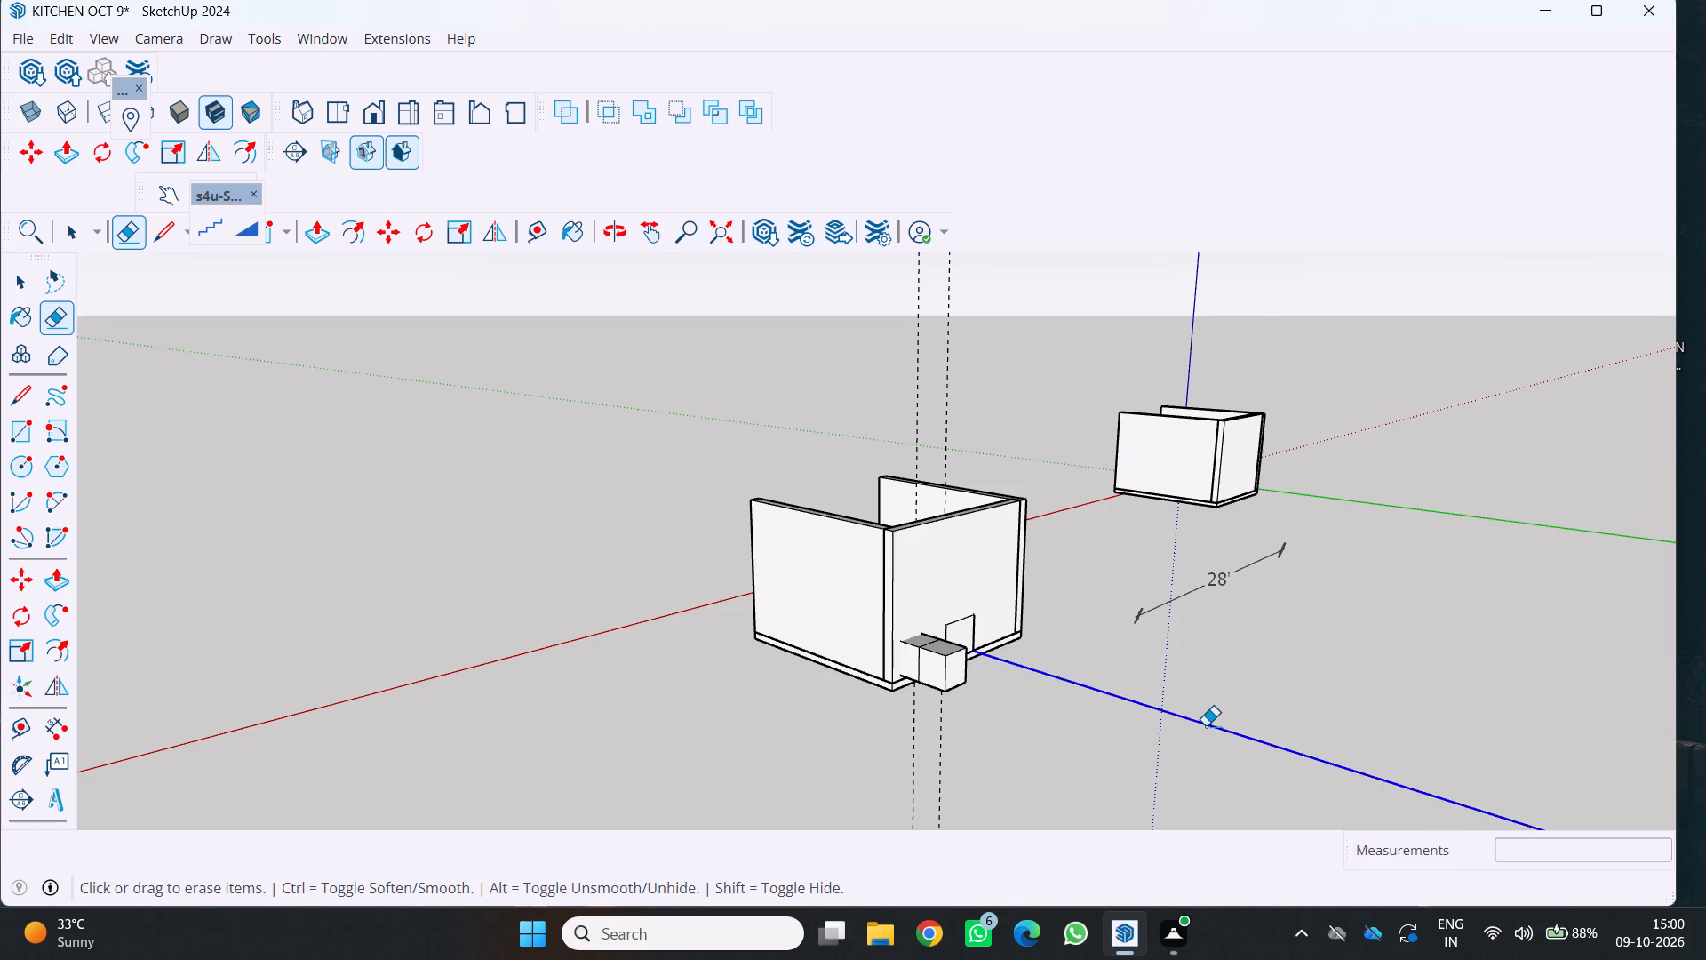
Erase the stray box projecting from the outer face of the back wall near its corner.
middle_drag(1085, 786, 848, 897)
middle_drag(841, 896, 820, 887)
scroll(866, 714, up, 4)
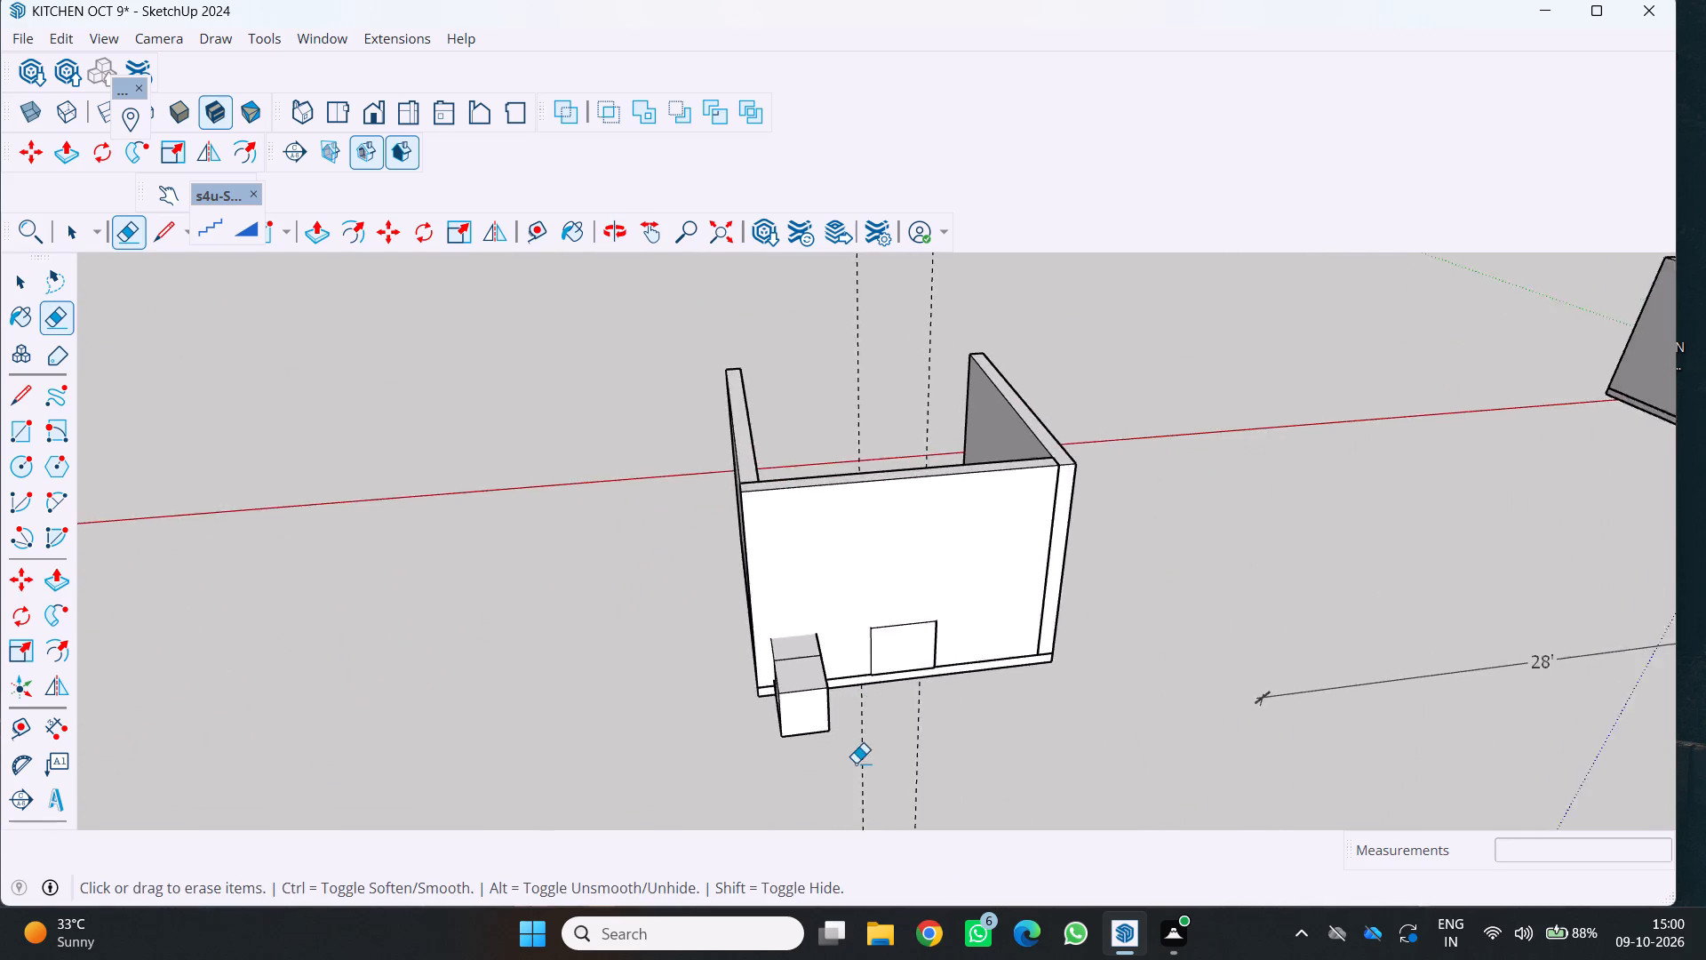
scroll(856, 763, up, 3)
middle_drag(778, 763, 759, 758)
middle_drag(758, 757, 590, 718)
scroll(853, 580, up, 3)
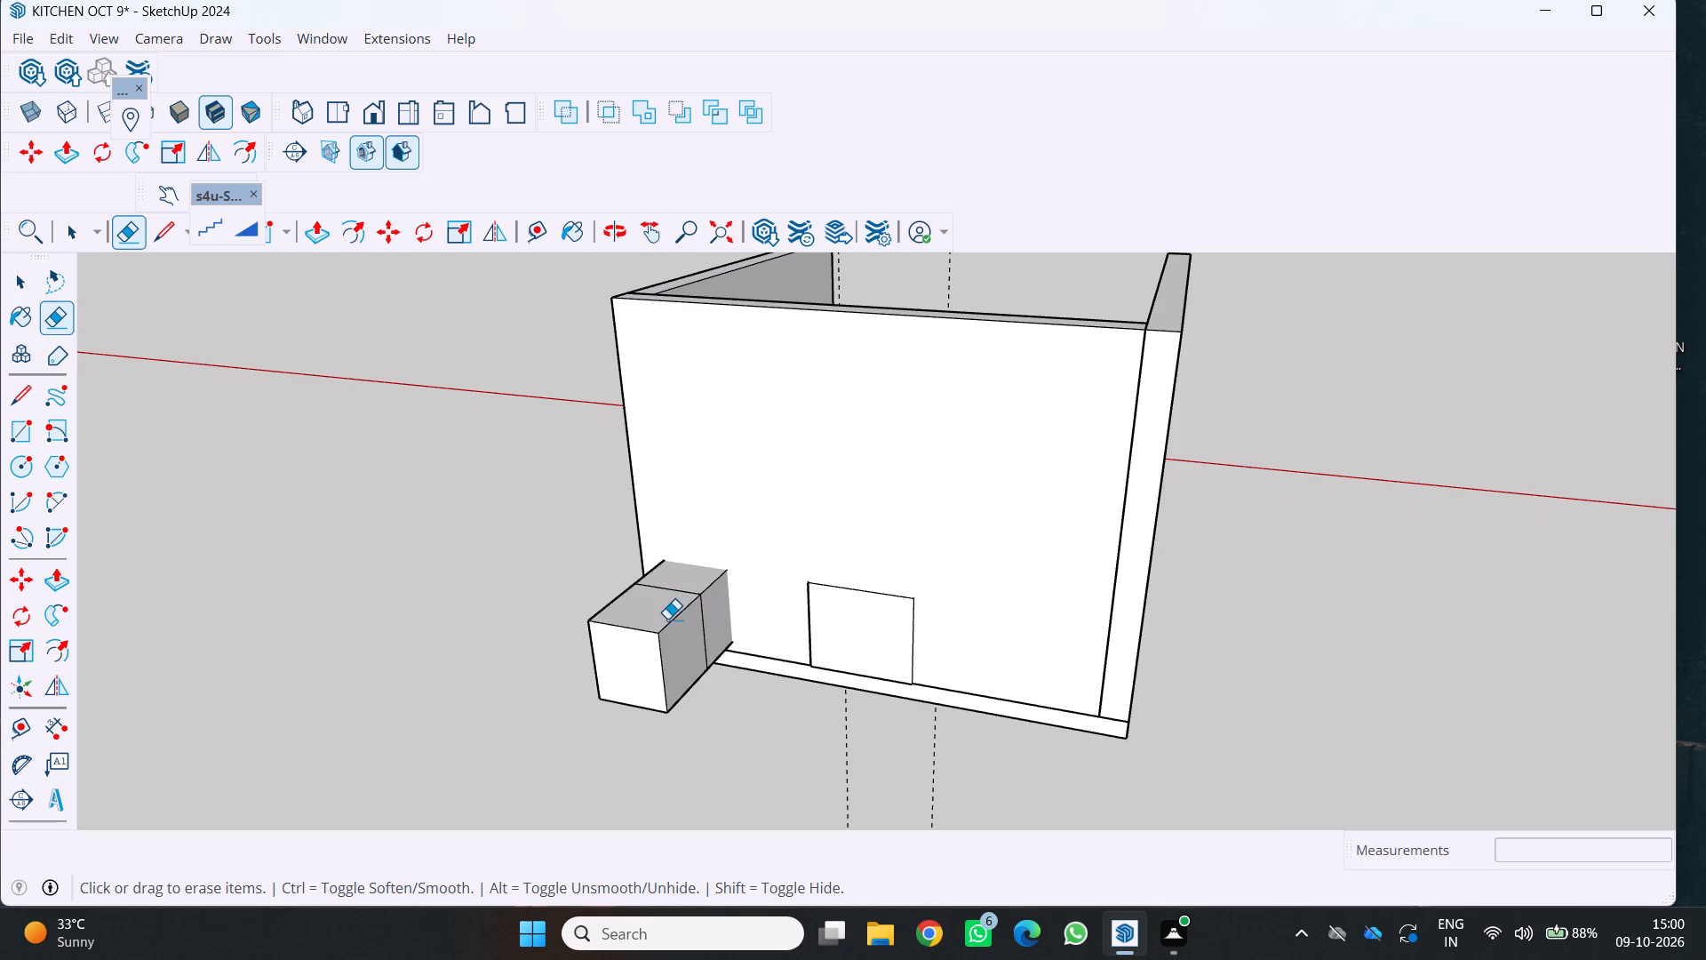
click(666, 633)
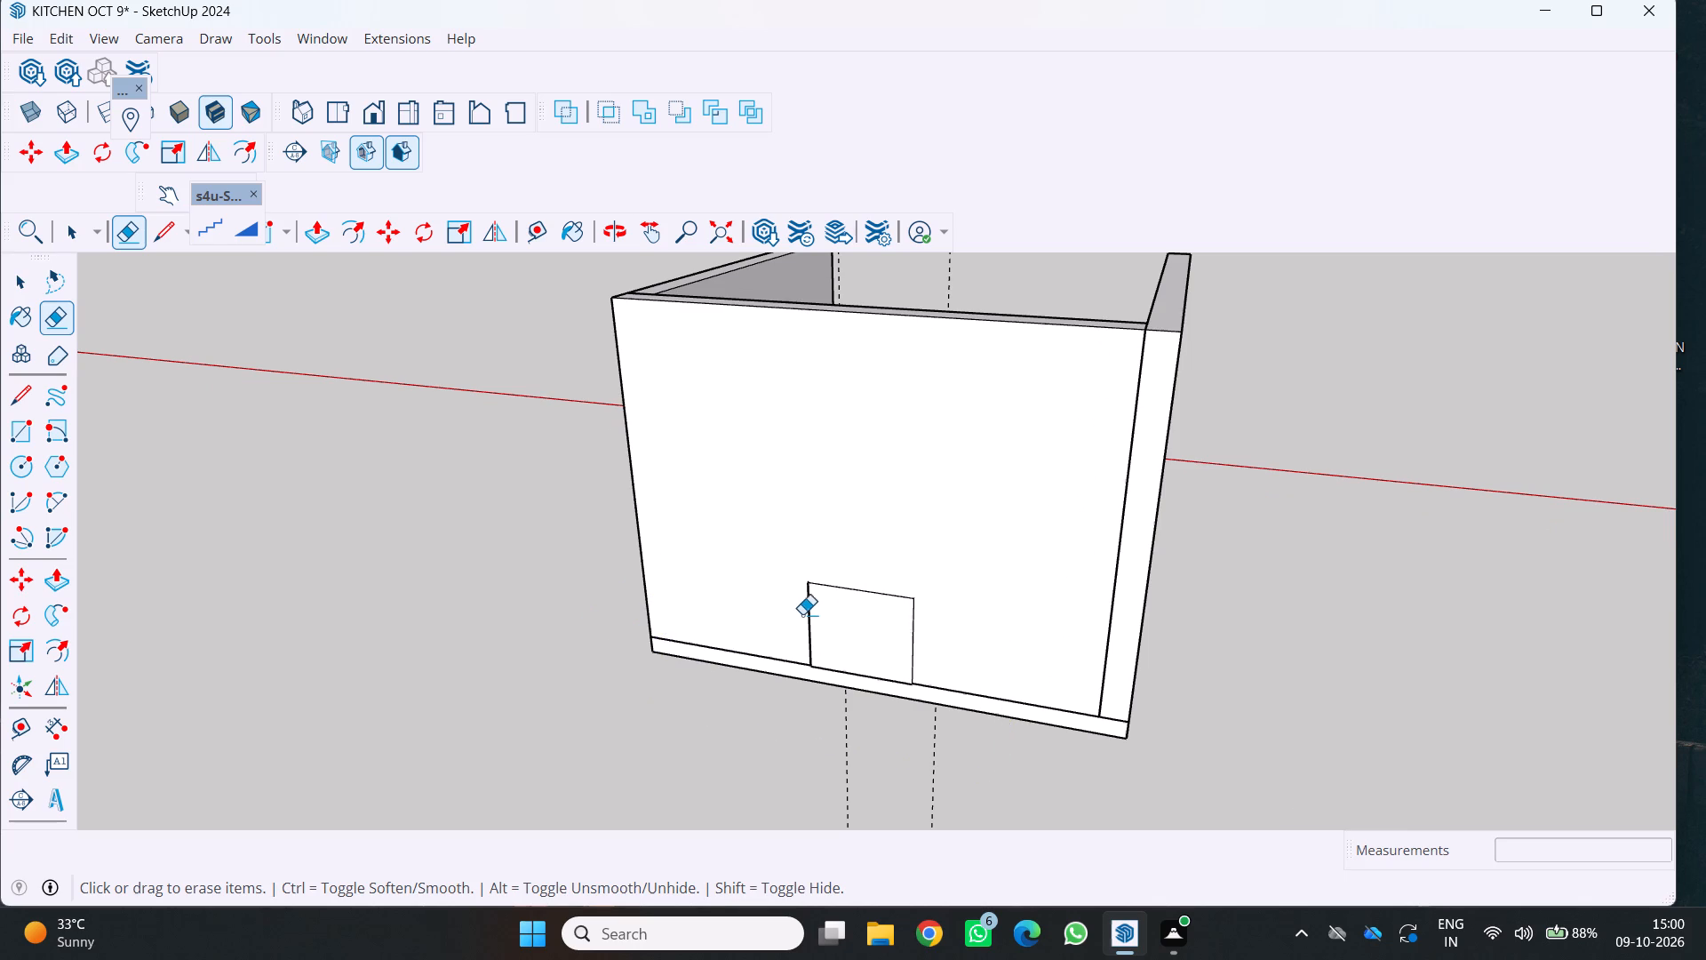
Erase the top and side edges of the rectangle left on the back wall's outer face.
click(821, 588)
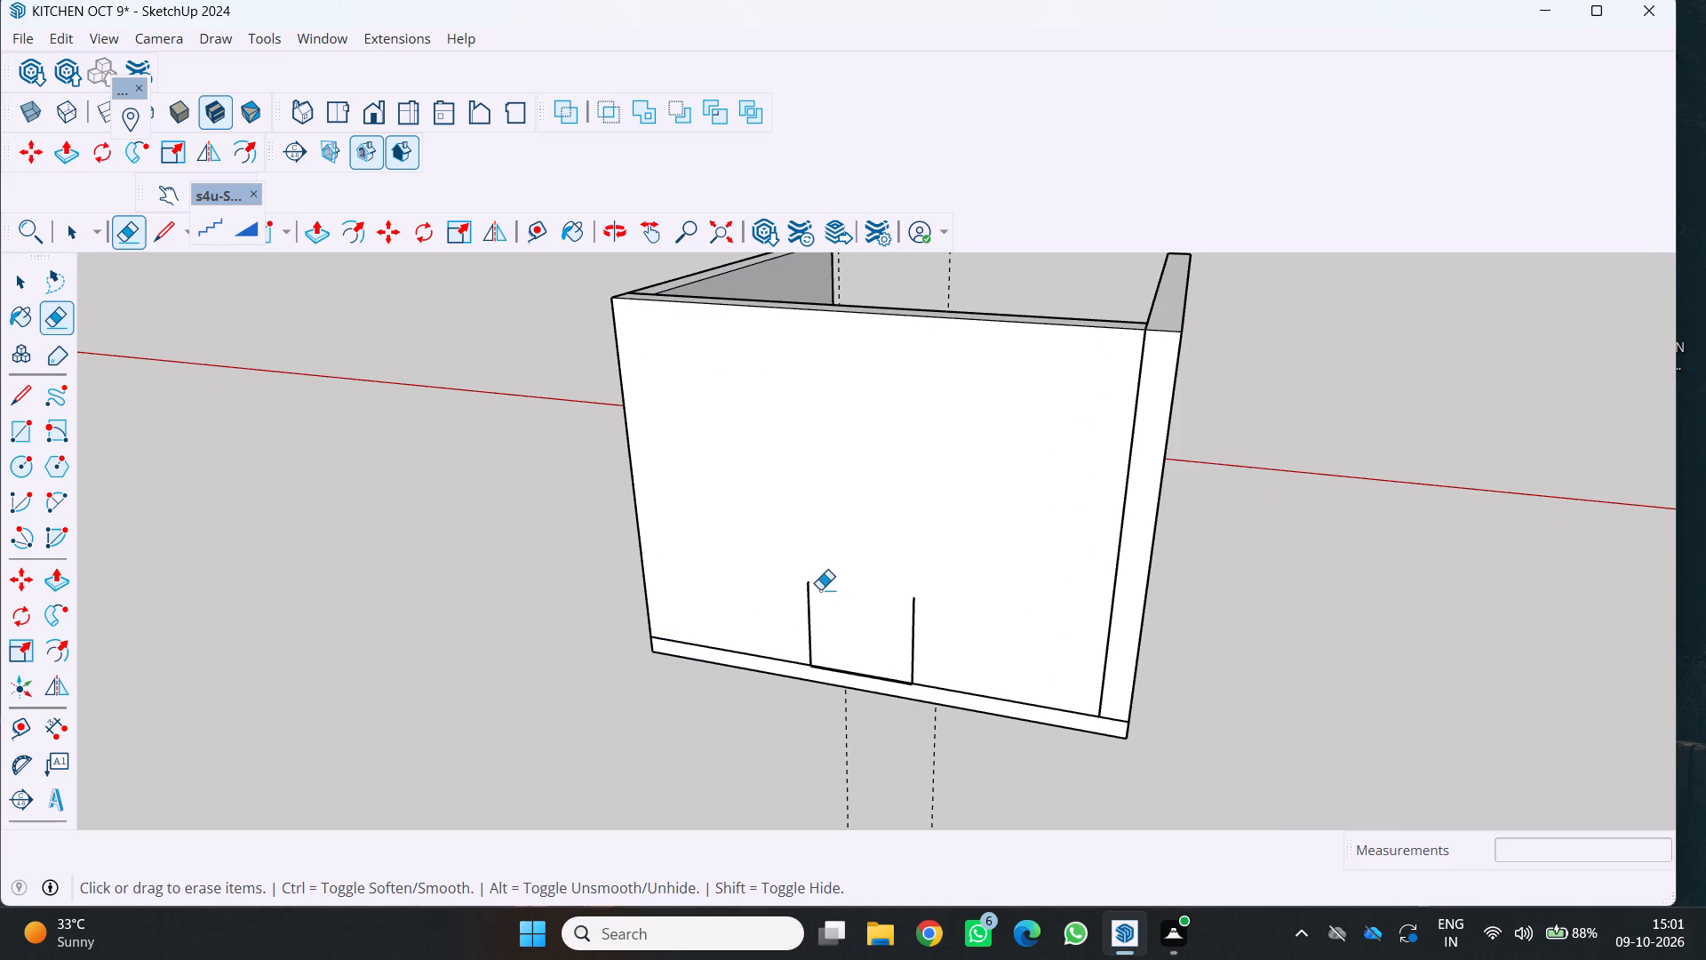
click(810, 613)
click(913, 634)
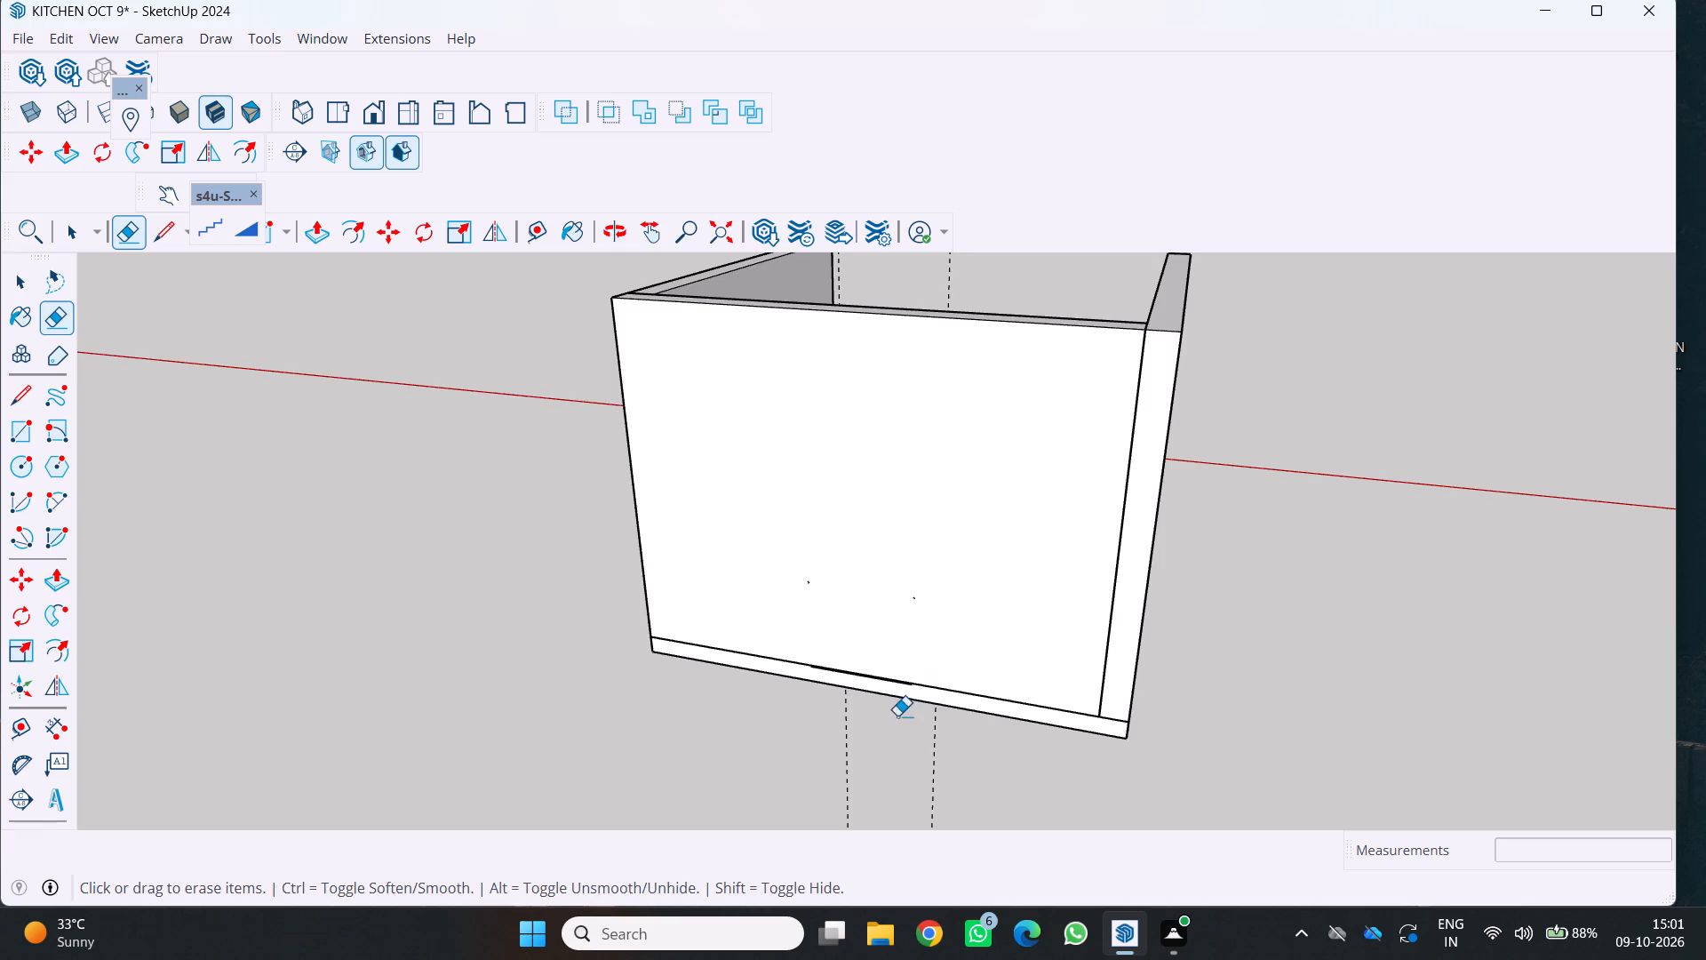
Erase the end and long outer edge of the thin strip left along the base of the back wall's outer face.
scroll(897, 716, up, 20)
scroll(897, 716, up, 2)
middle_click(897, 716)
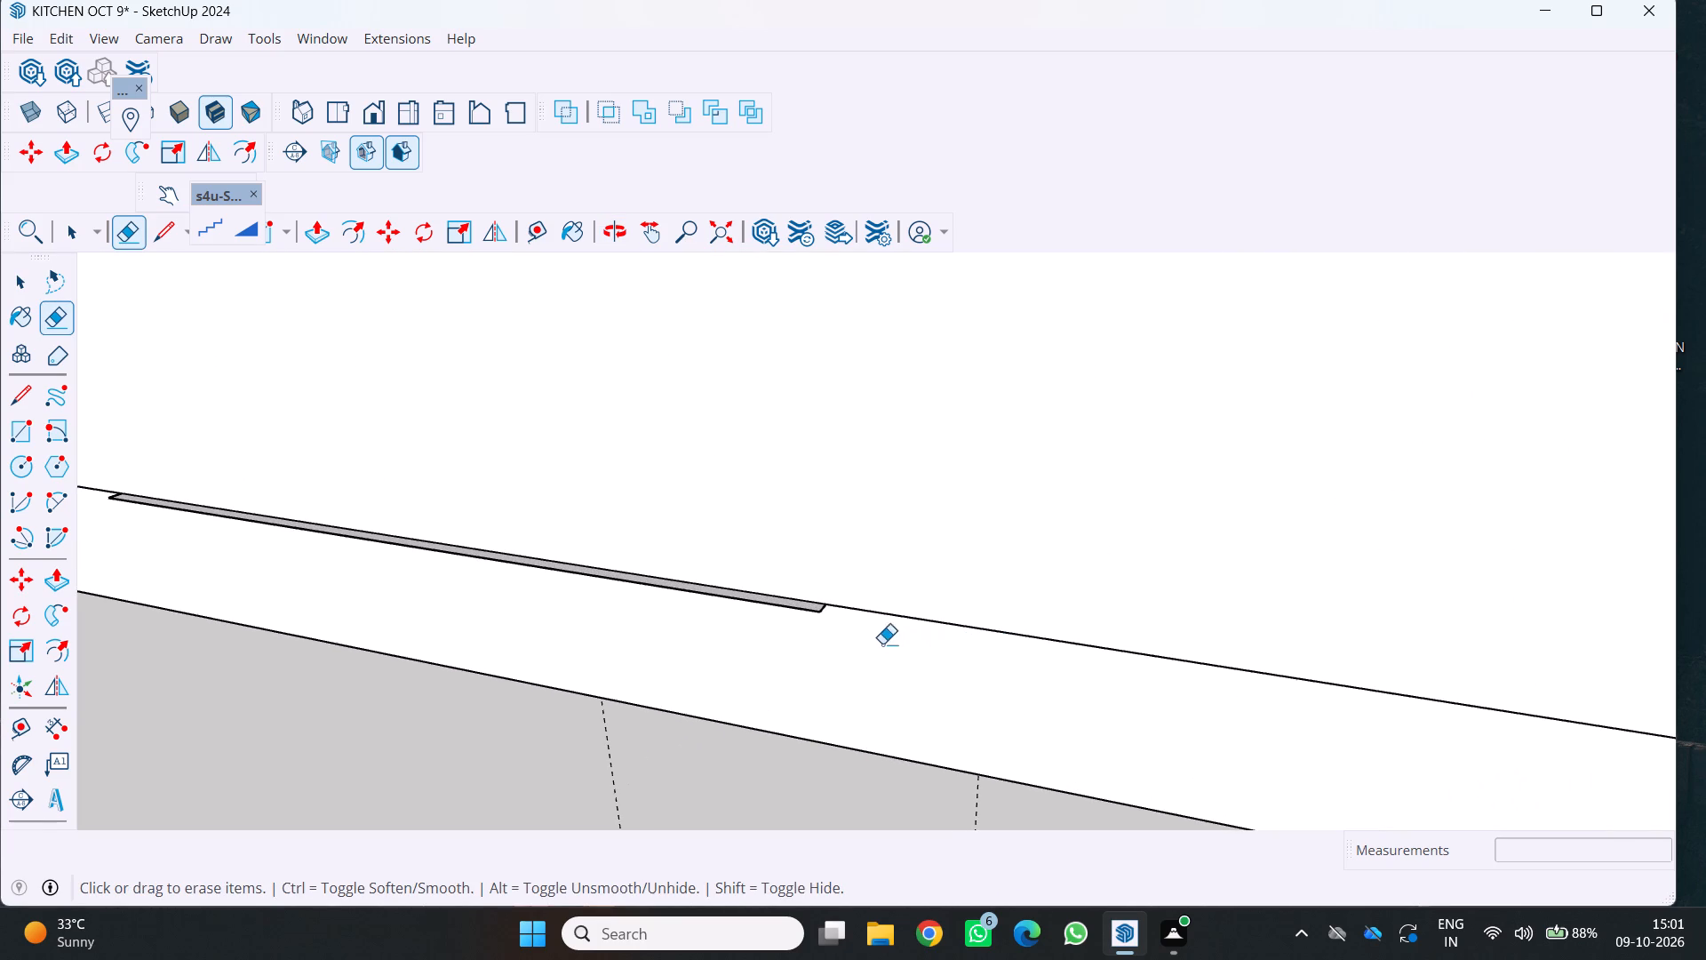
click(814, 617)
click(825, 611)
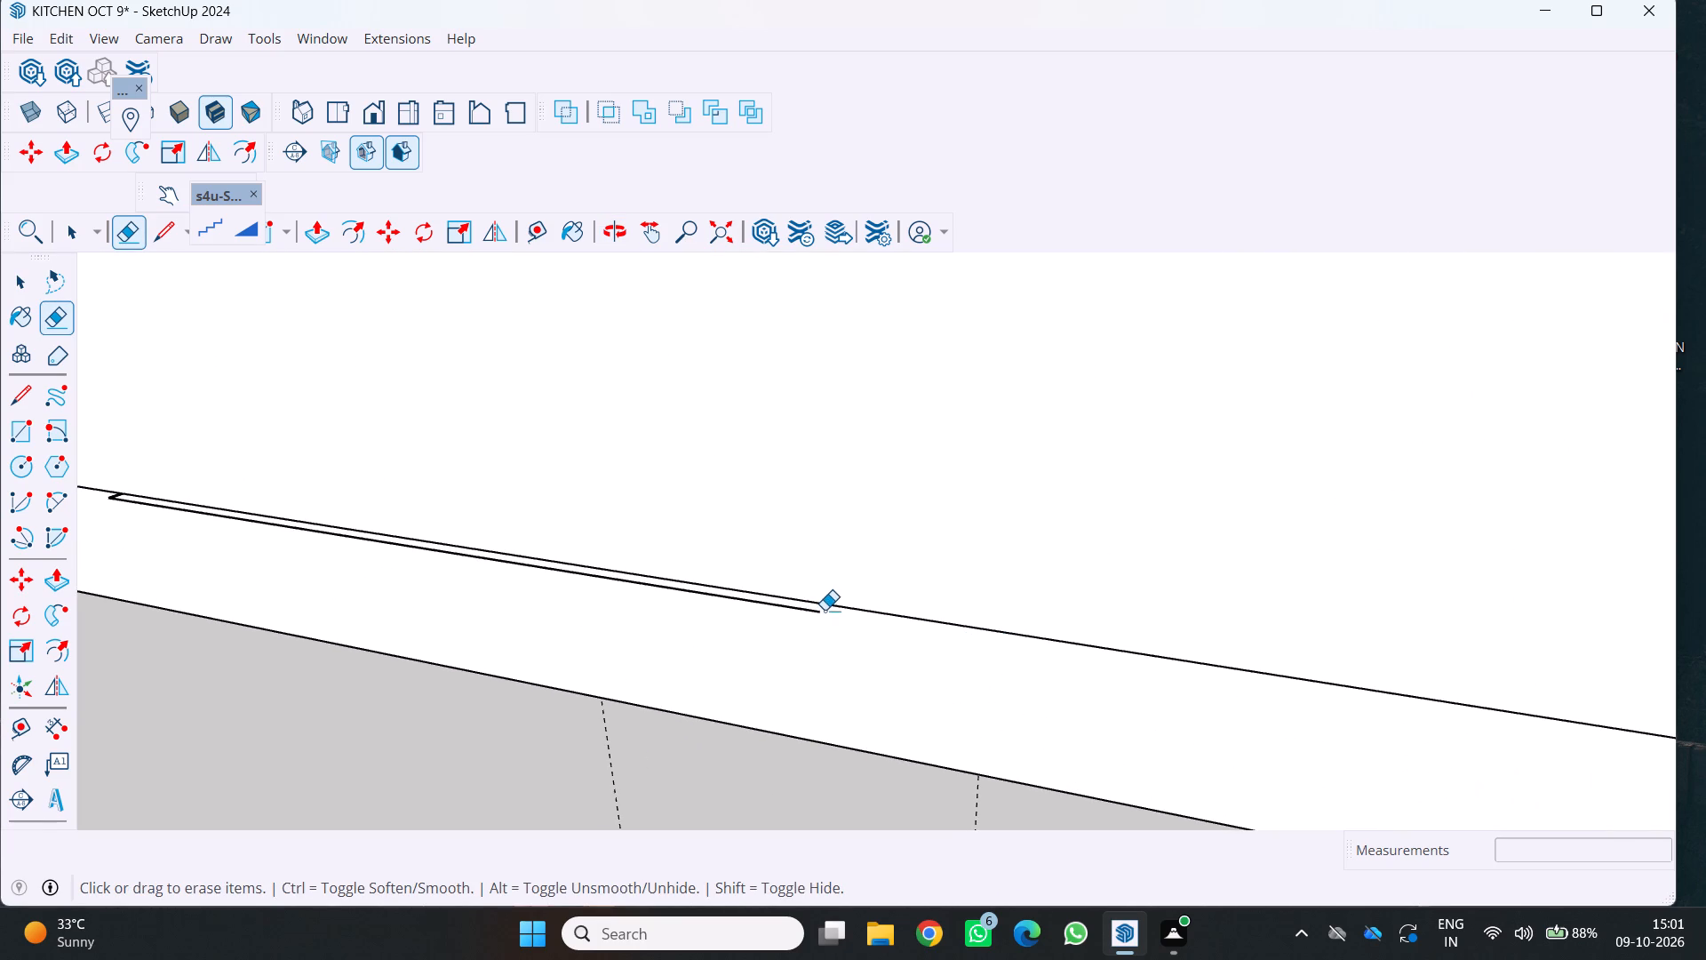
click(796, 607)
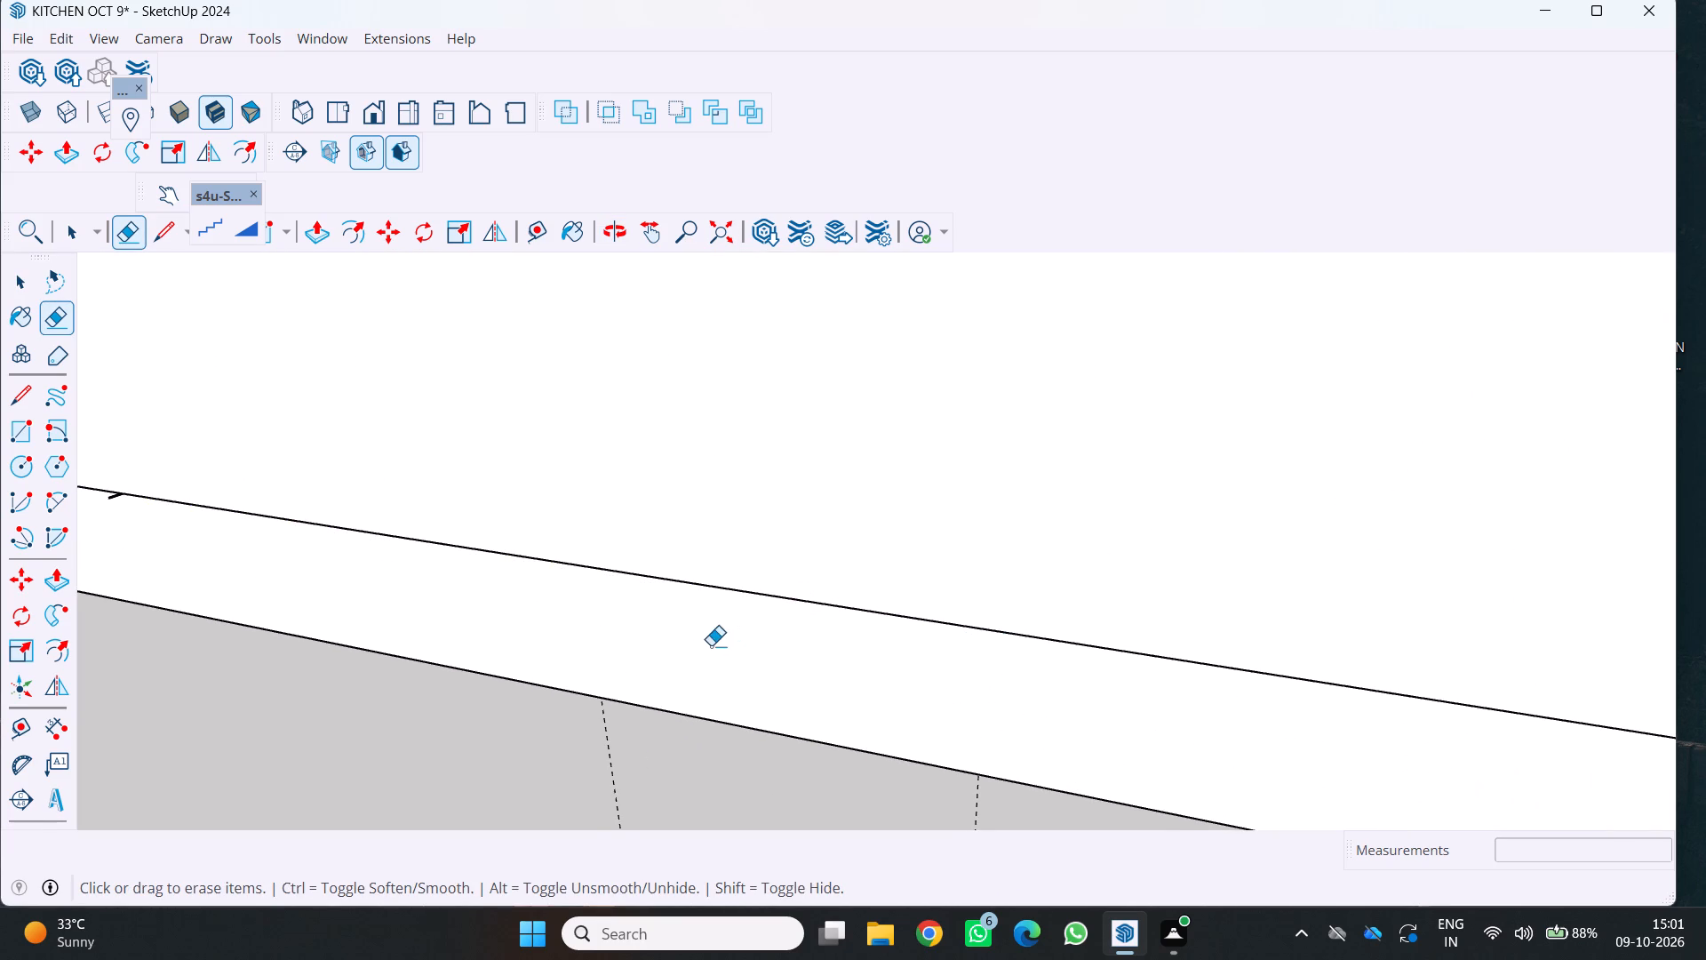
Erase the short leftover edge of the strip at the base of the back wall's outer face.
scroll(711, 645, down, 4)
scroll(453, 658, down, 5)
middle_drag(484, 672, 575, 708)
scroll(490, 675, down, 1)
middle_click(575, 708)
scroll(399, 796, down, 4)
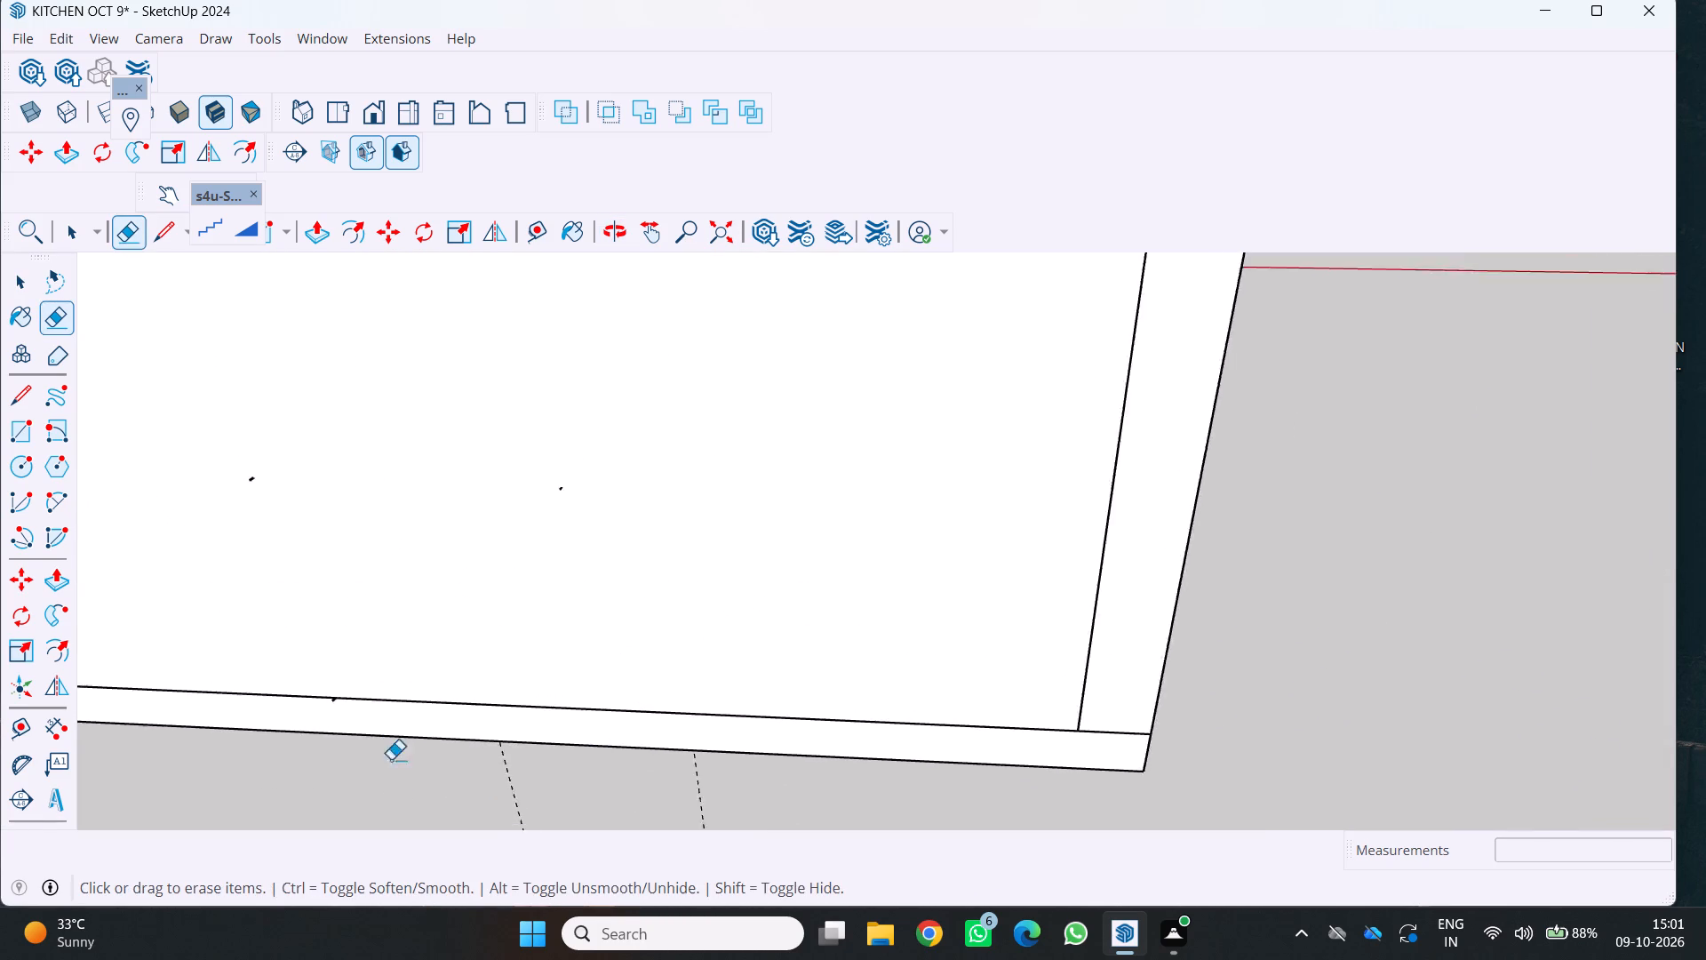
middle_drag(396, 744, 320, 753)
middle_click(320, 753)
scroll(355, 691, up, 3)
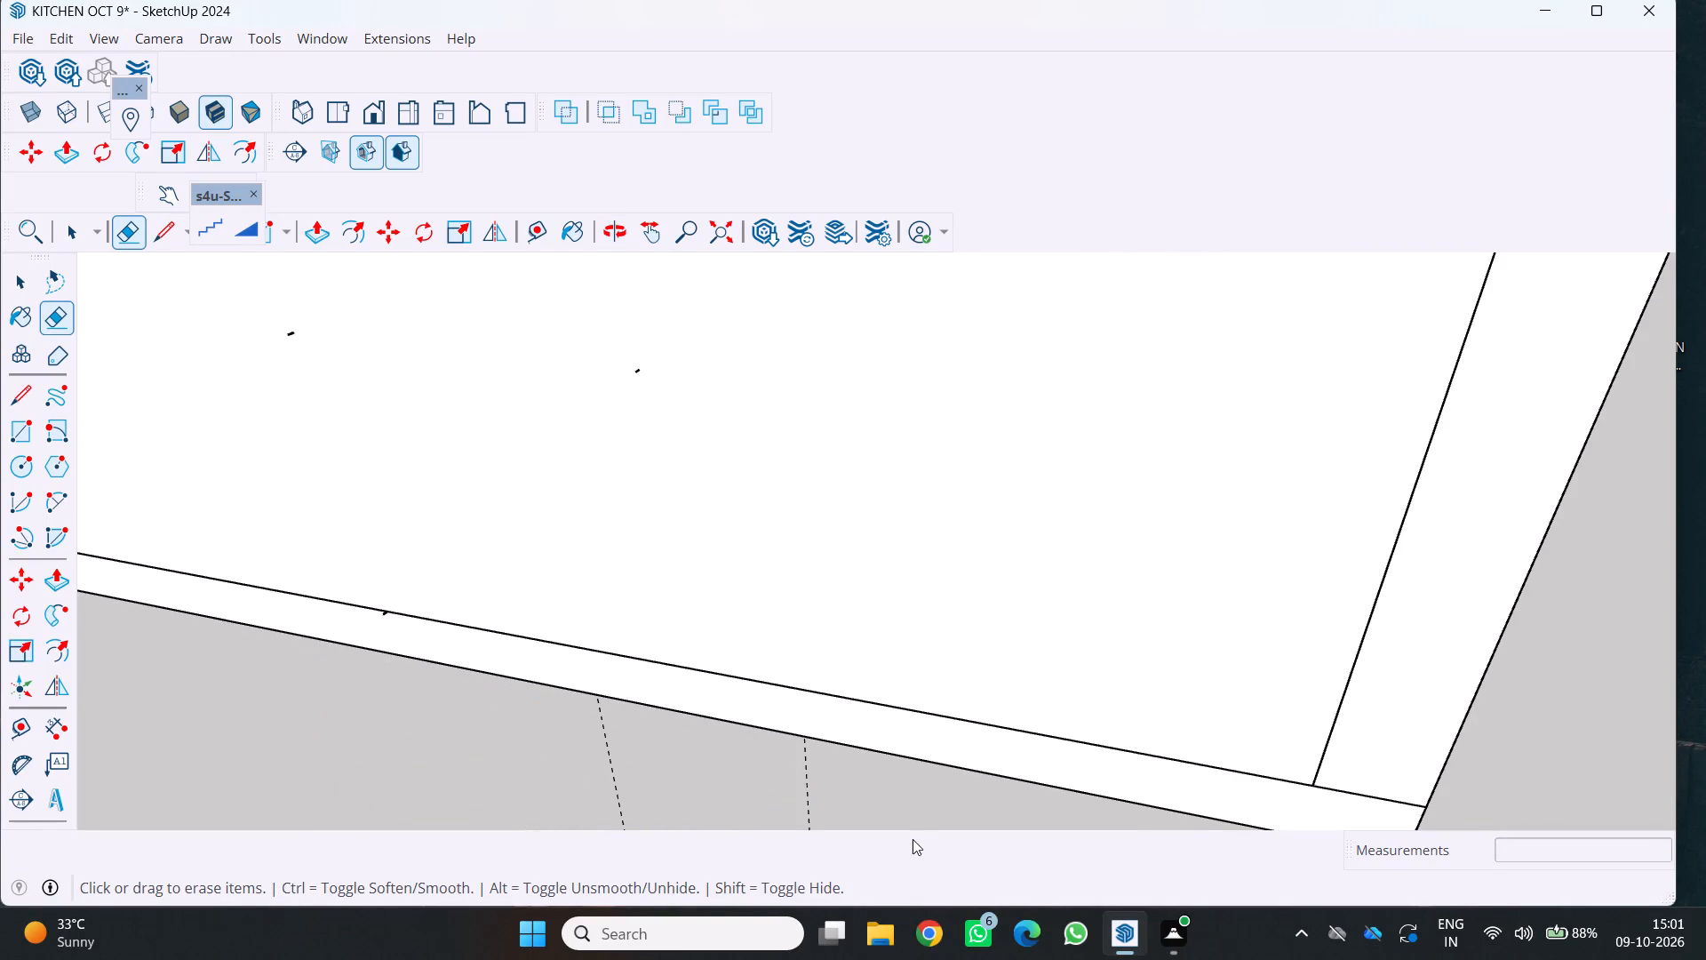
middle_click(791, 828)
middle_drag(791, 828, 663, 875)
scroll(739, 846, up, 1)
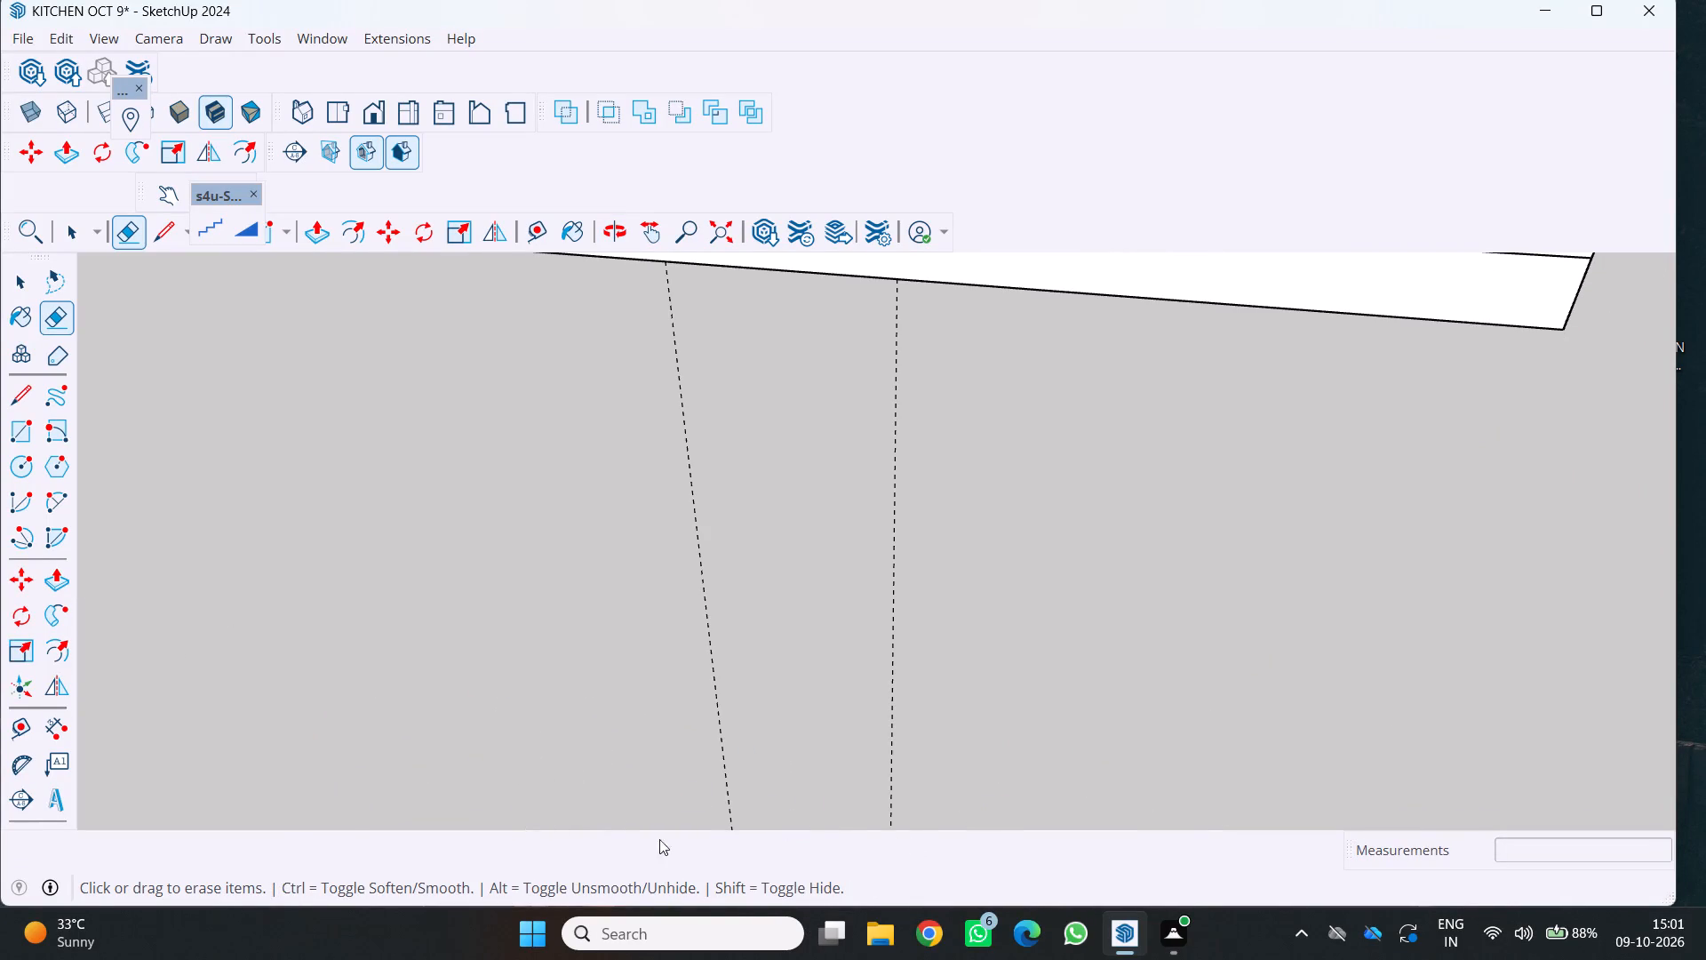
scroll(733, 759, down, 15)
middle_drag(937, 672, 897, 699)
middle_click(897, 699)
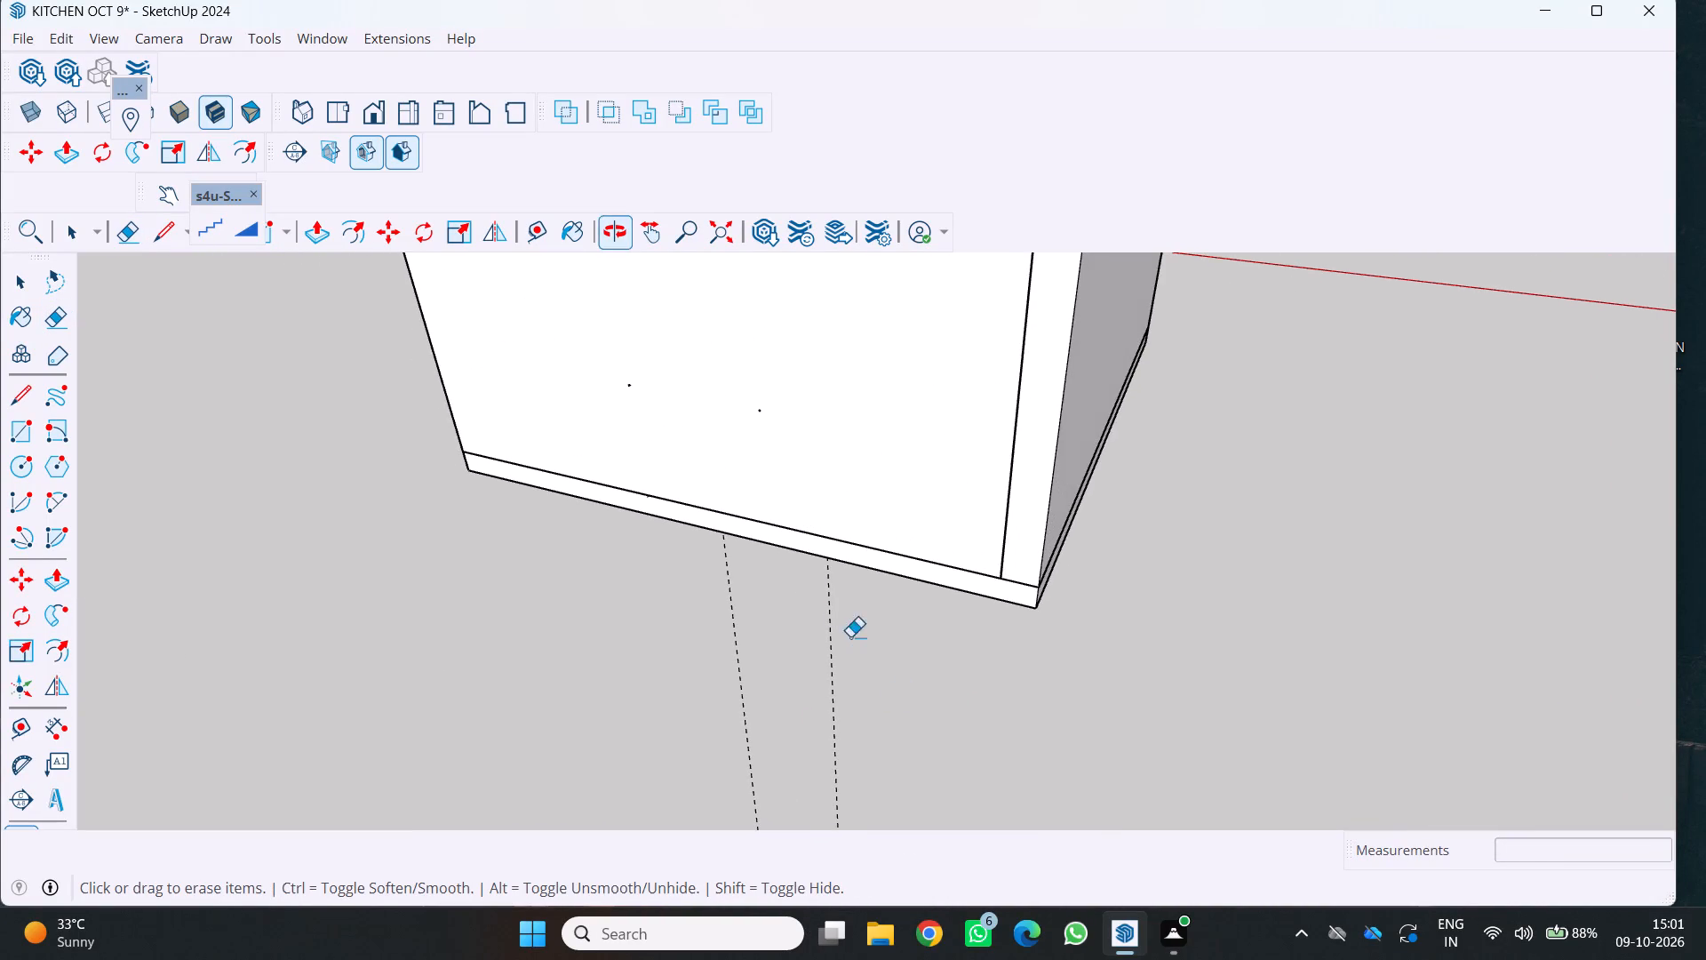
scroll(759, 569, down, 3)
middle_drag(769, 570, 938, 625)
scroll(796, 721, up, 5)
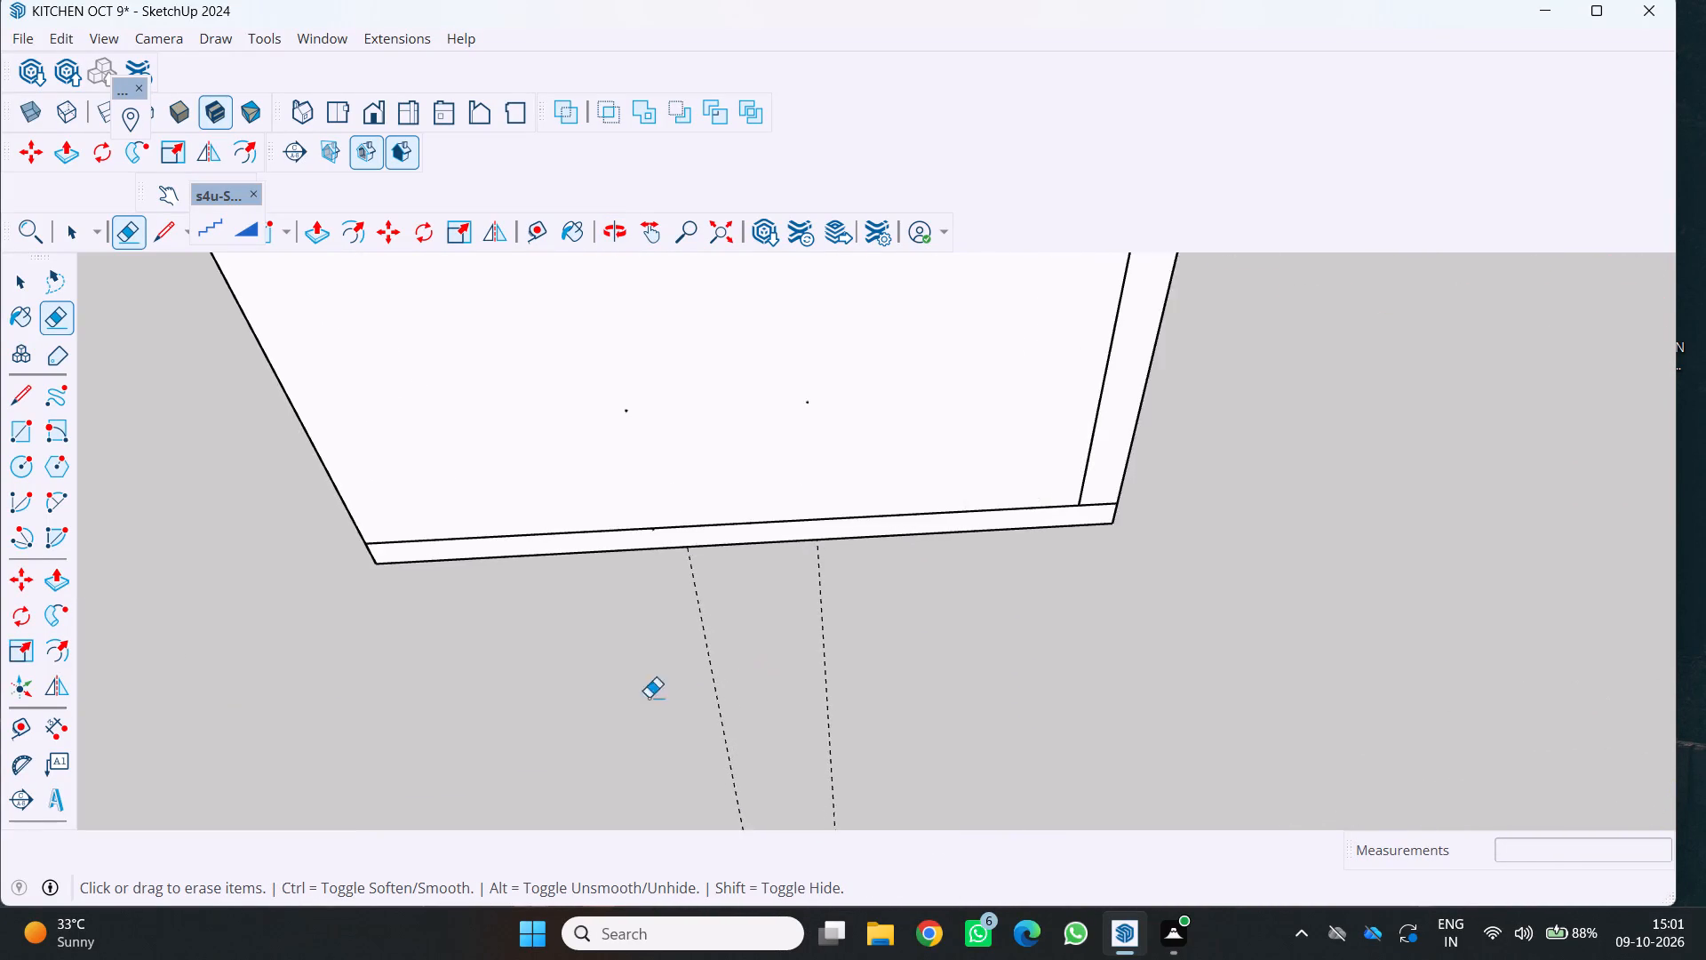
scroll(649, 697, up, 3)
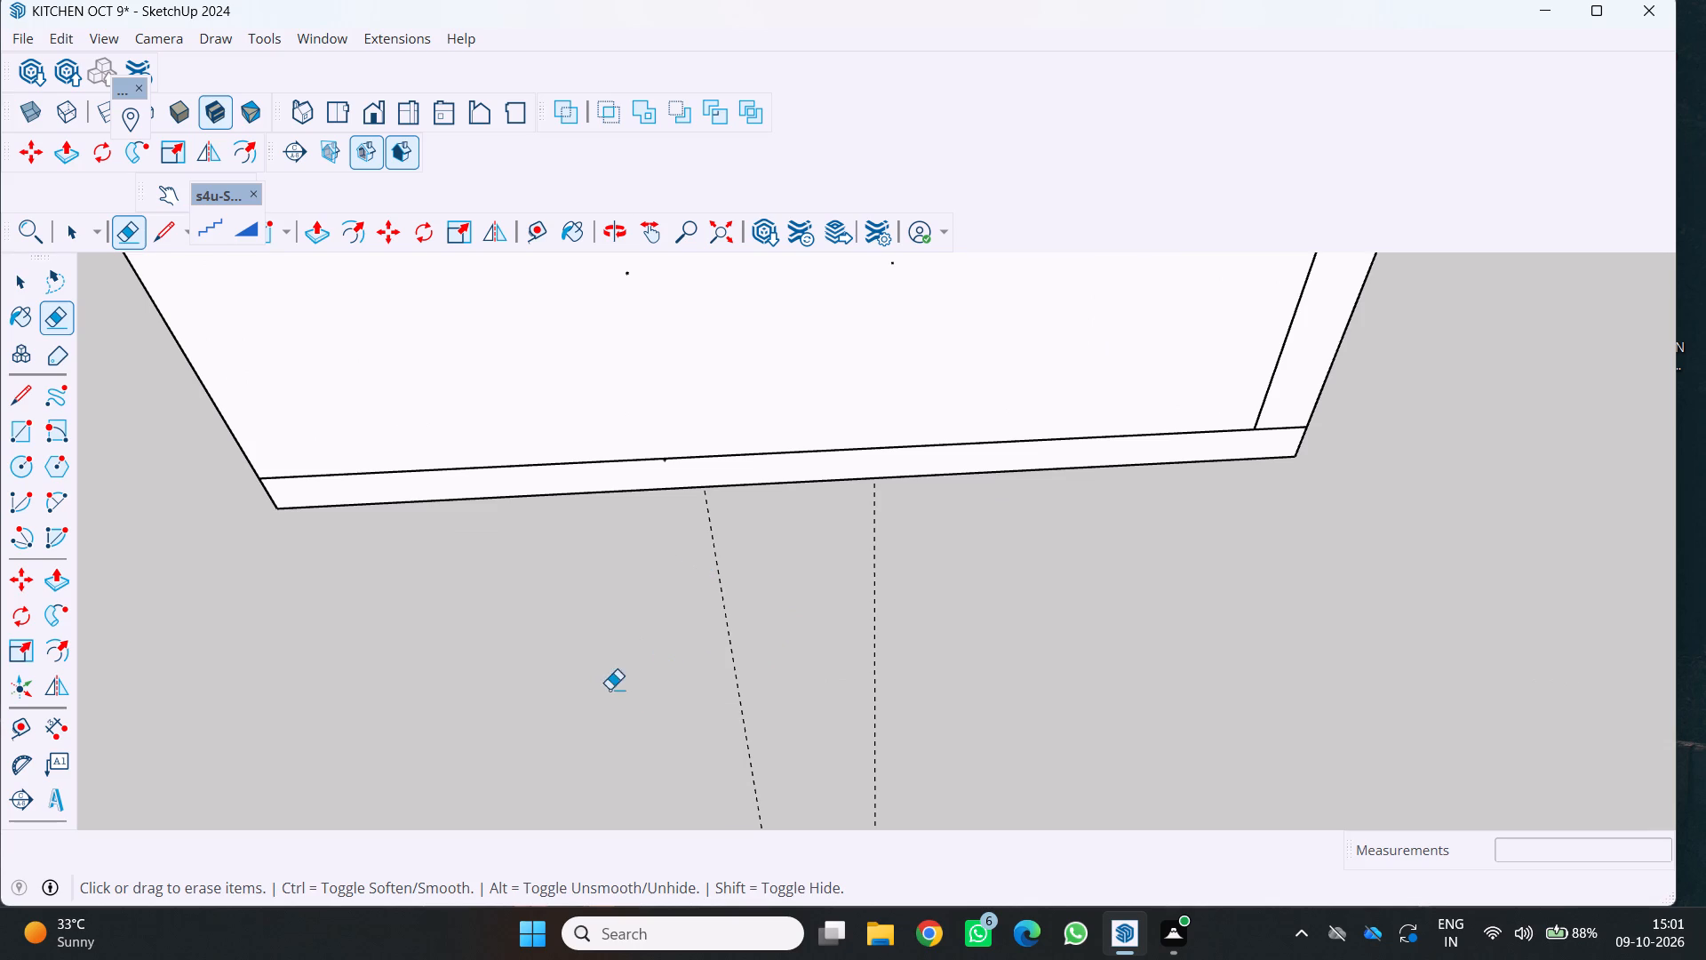
scroll(690, 576, up, 2)
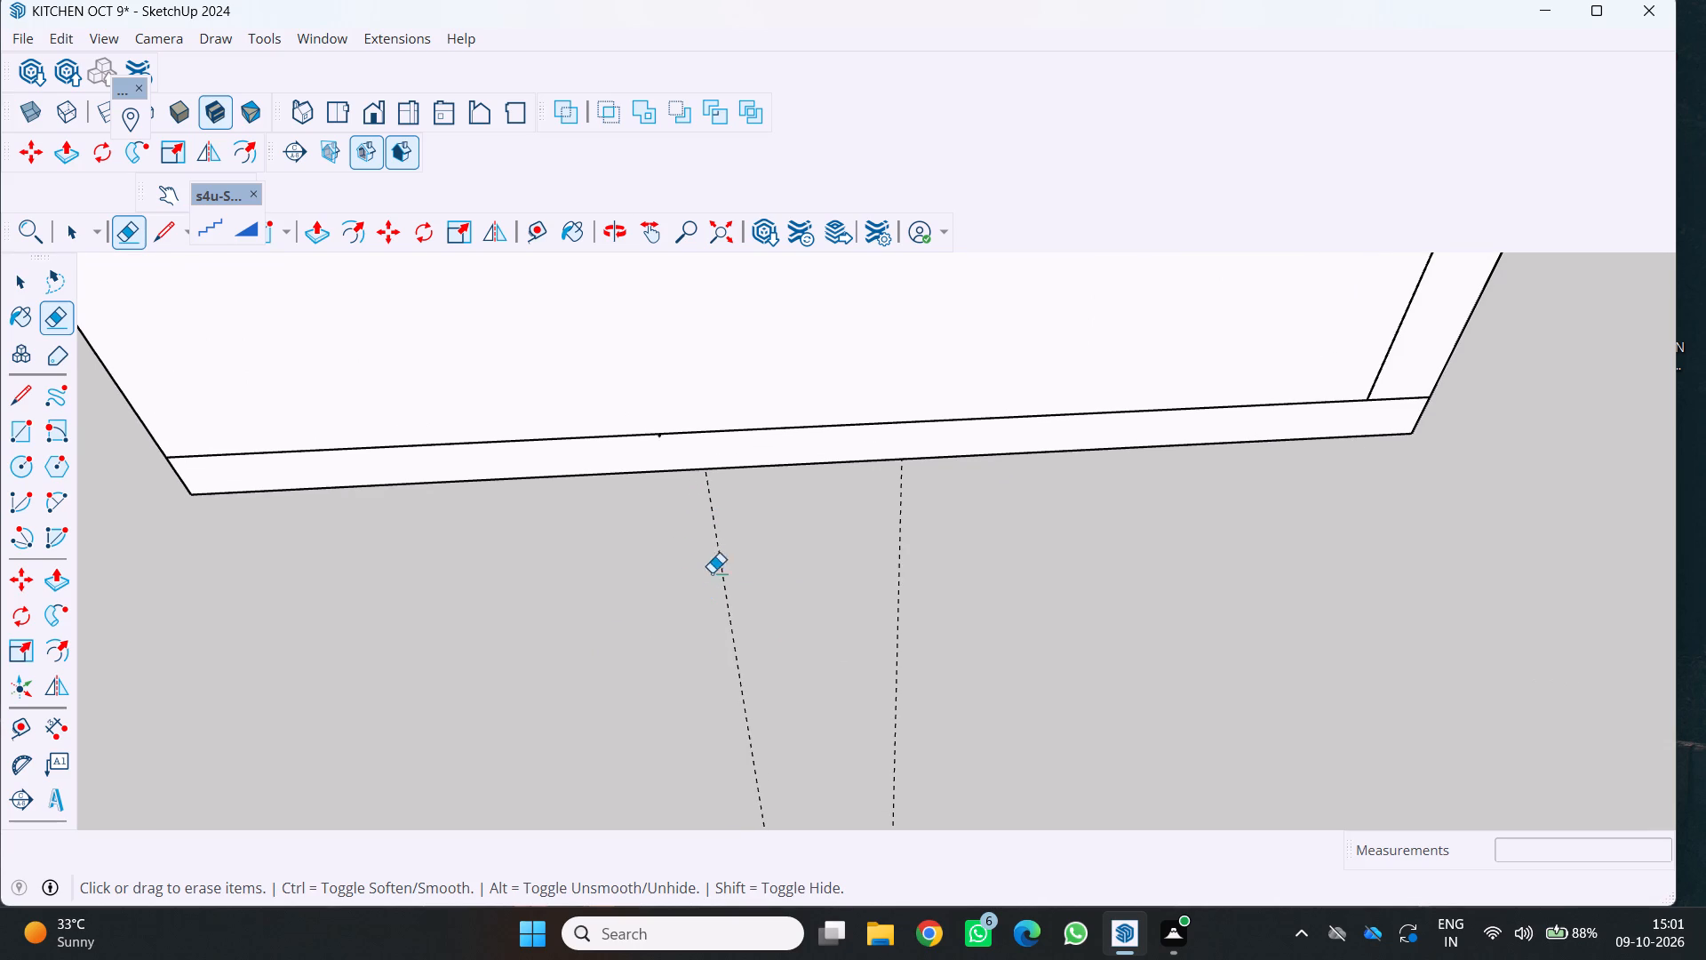
scroll(800, 501, up, 2)
middle_drag(965, 620, 820, 727)
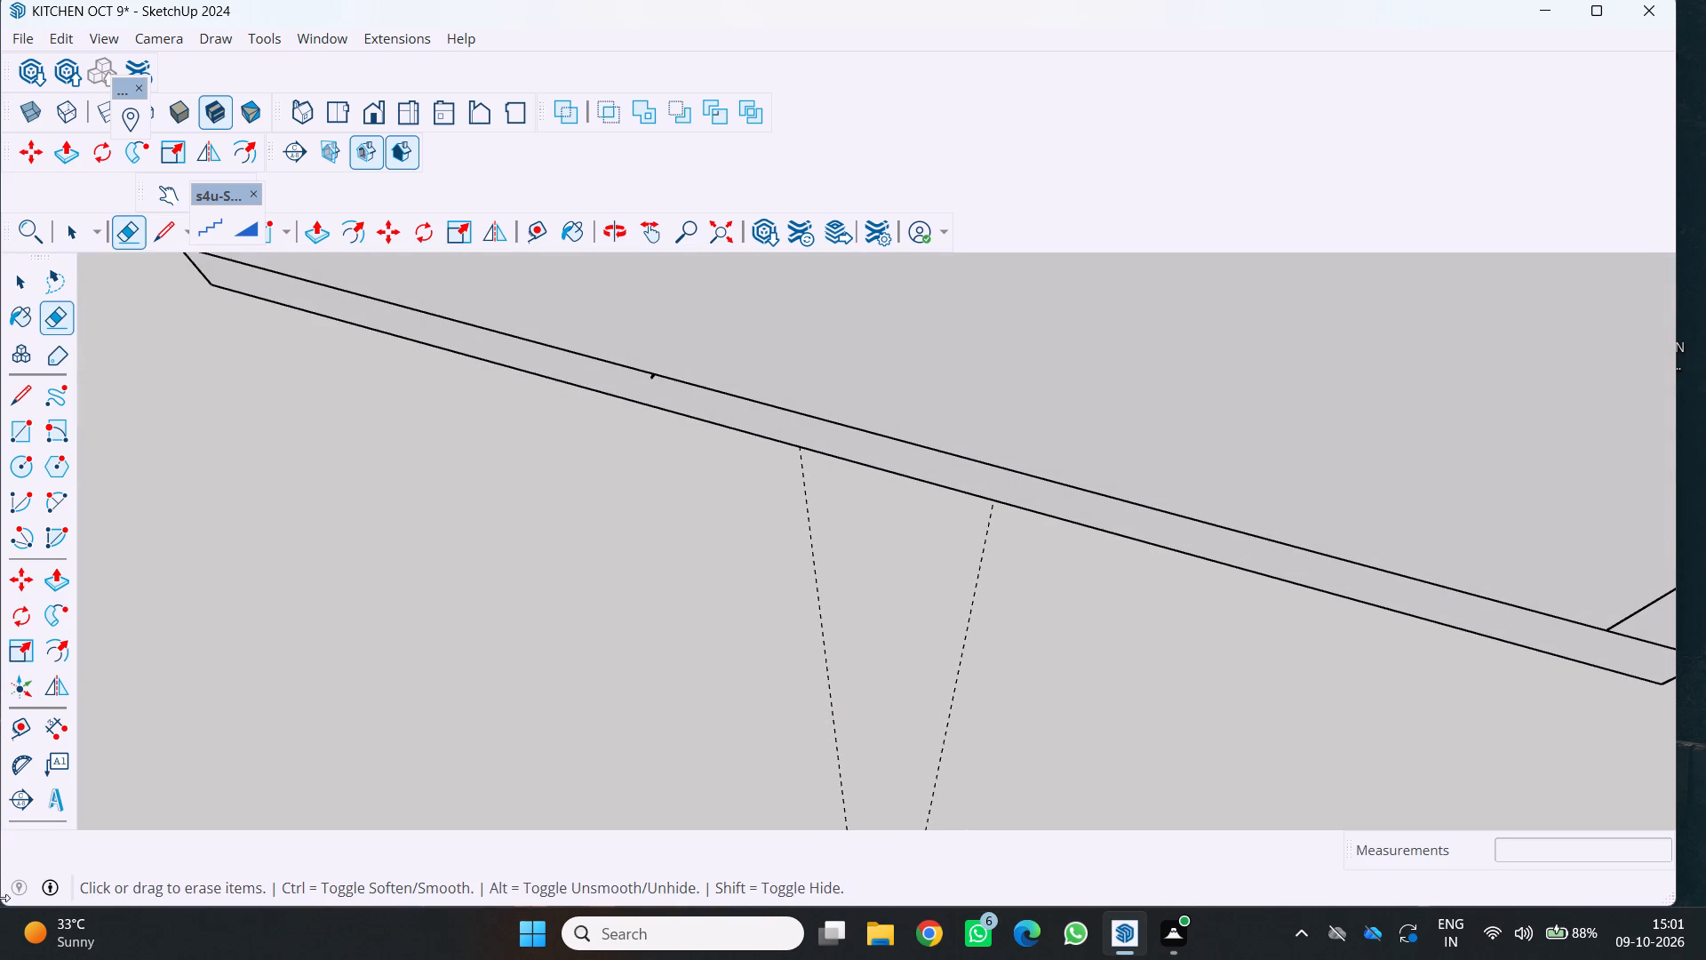
scroll(658, 376, up, 13)
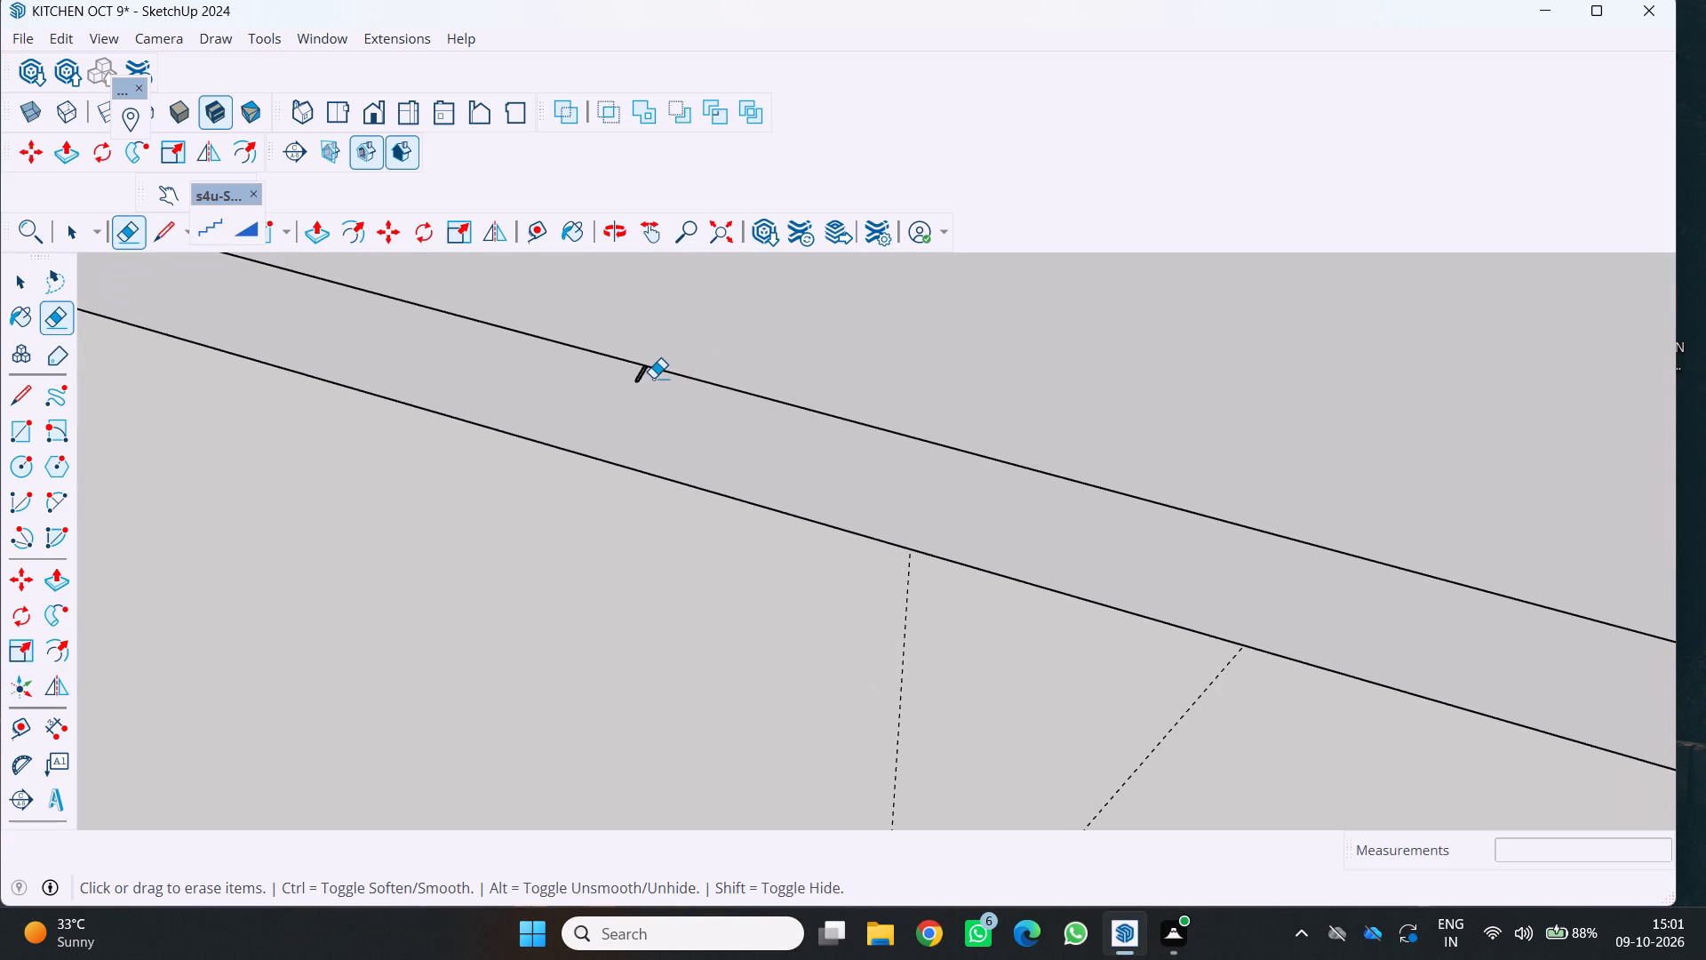
click(640, 377)
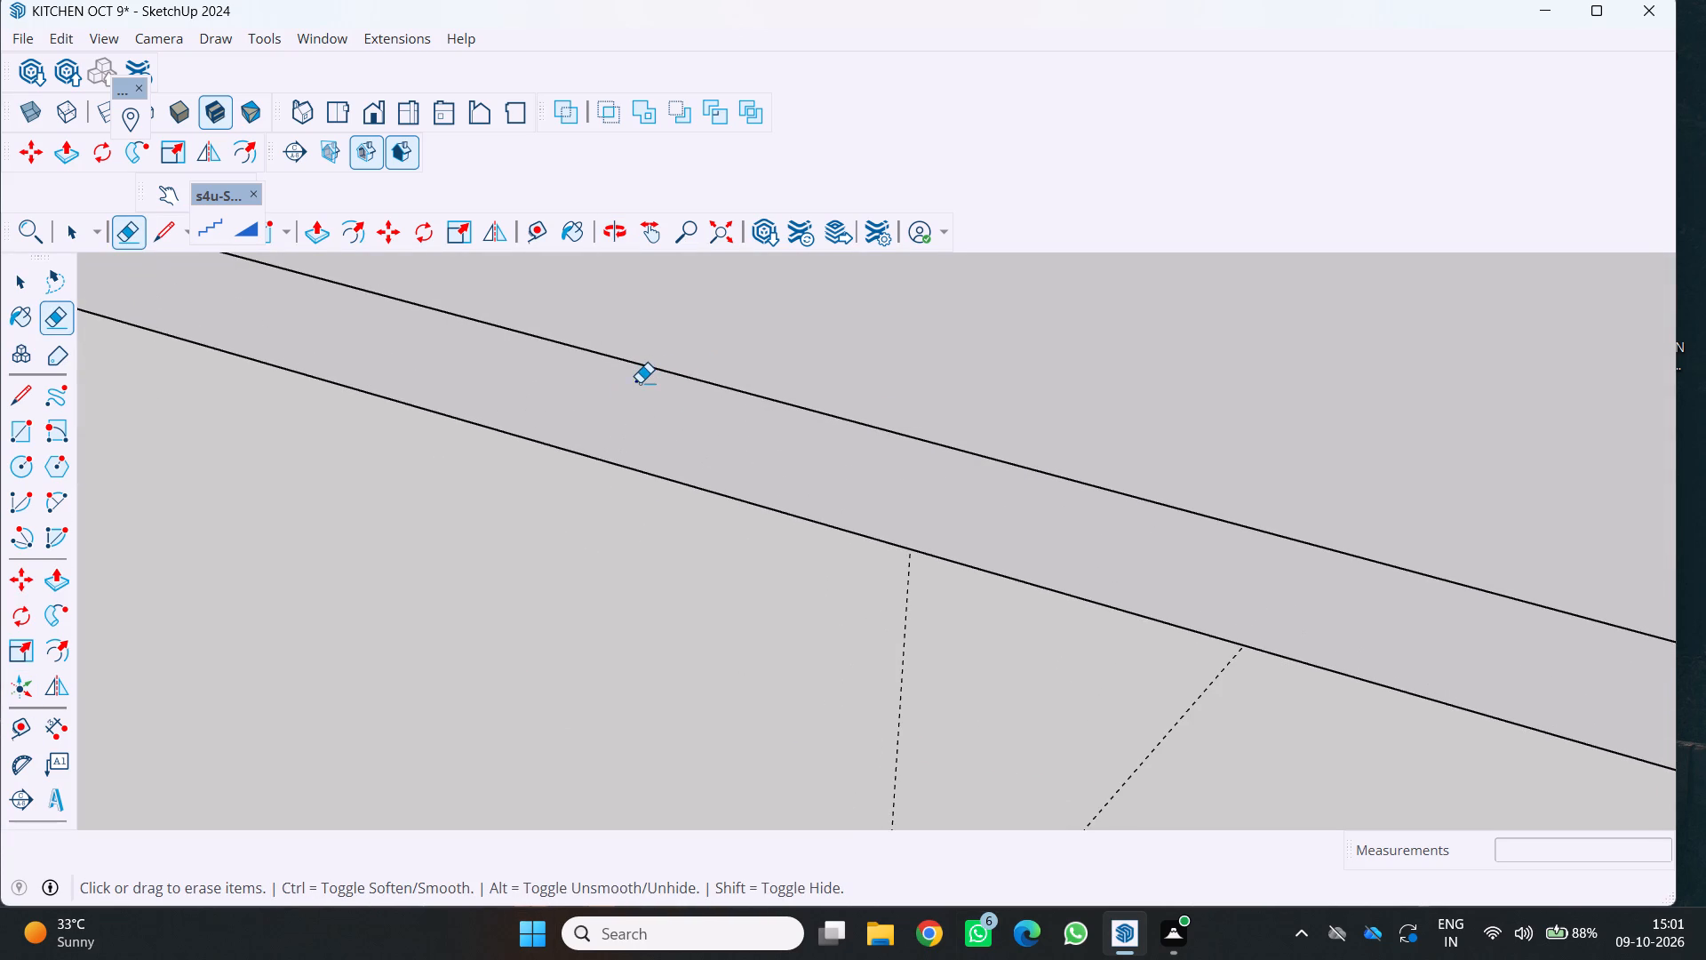
click(640, 382)
Erase the short stray edge left at an upper corner of the removed rectangle, nearer the wall's middle.
scroll(644, 429, down, 18)
scroll(645, 457, down, 3)
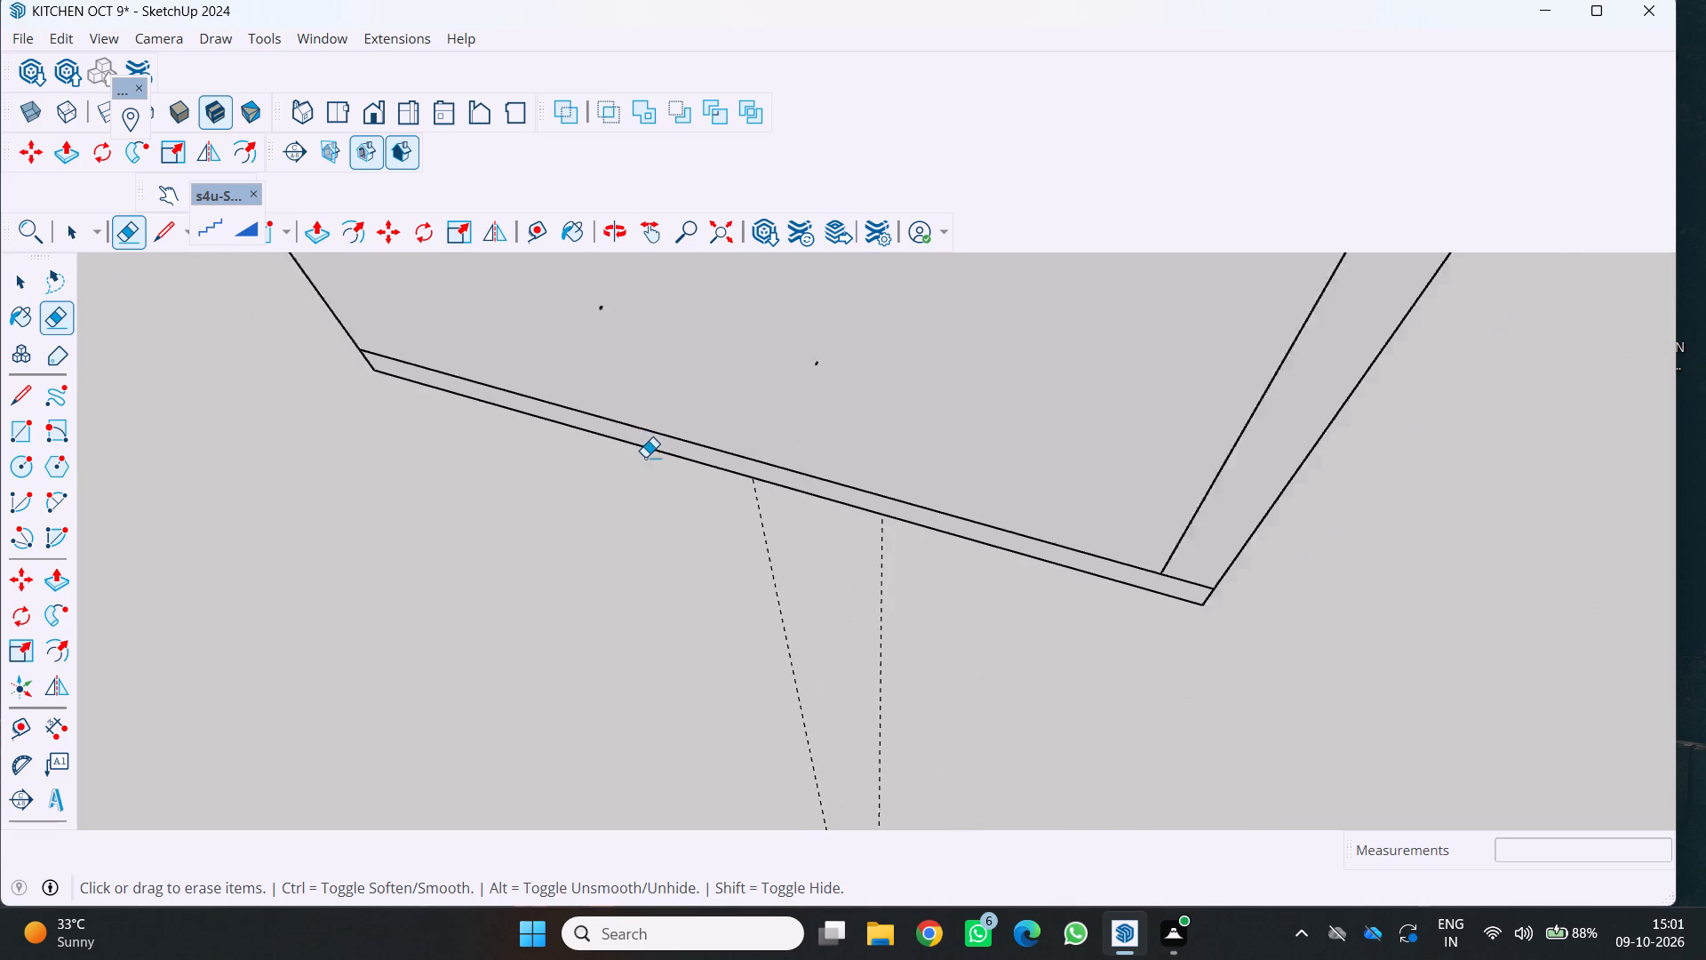
scroll(645, 457, down, 3)
scroll(737, 384, up, 13)
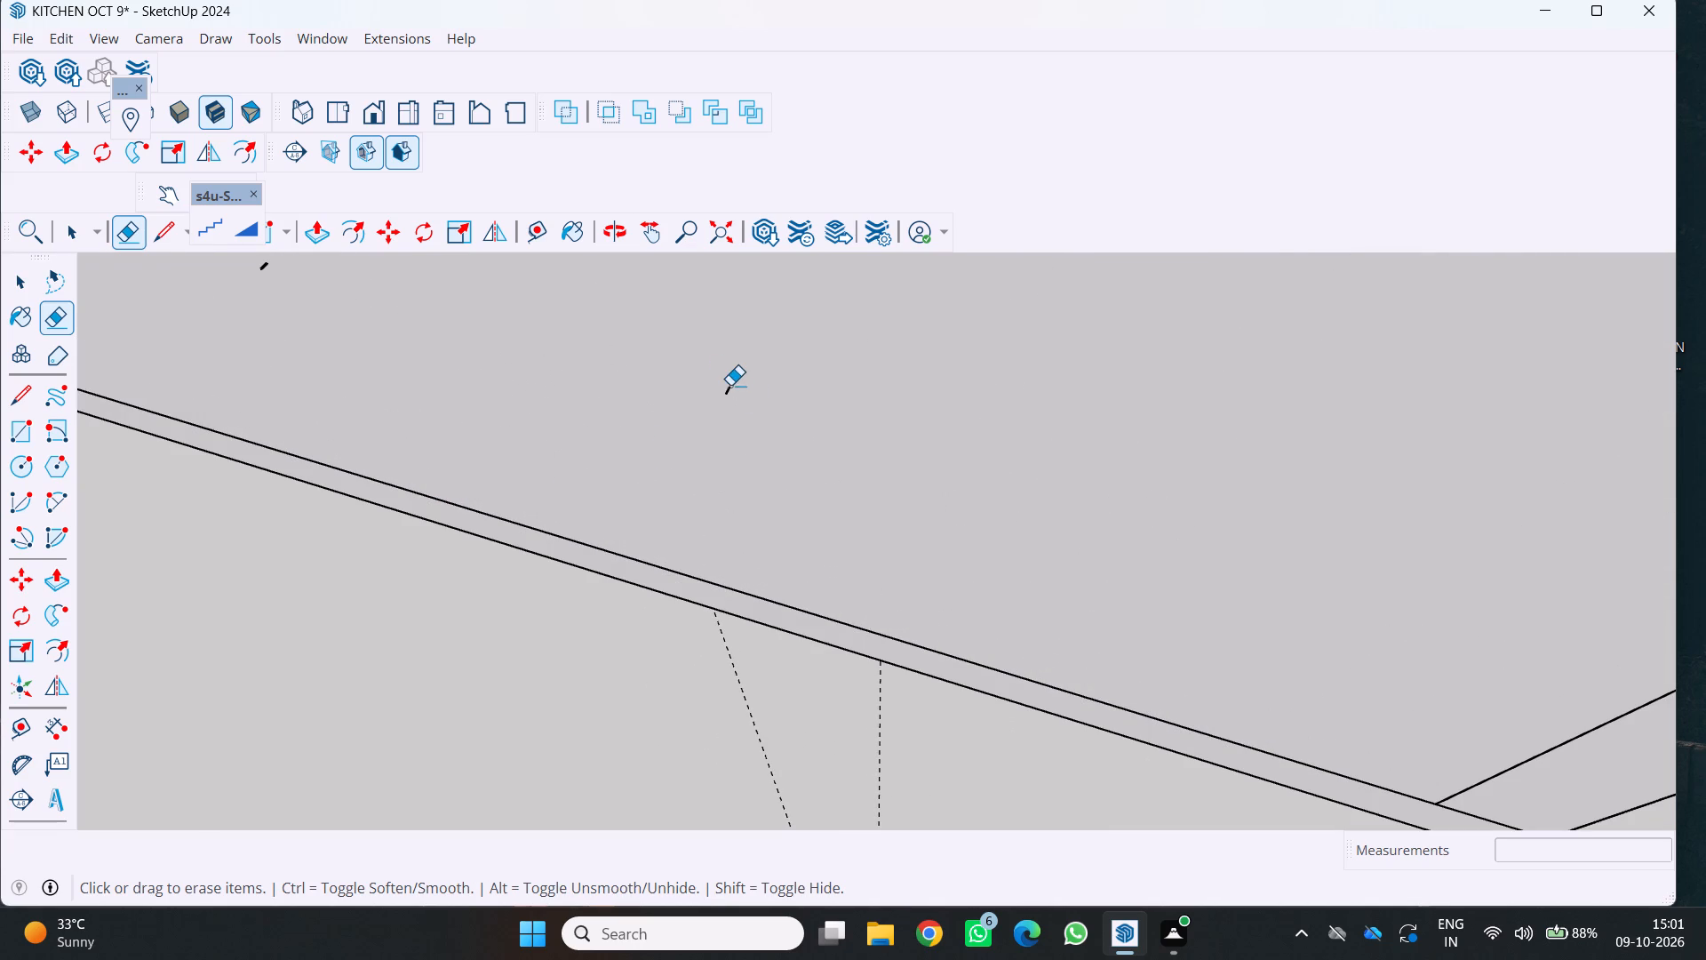
click(733, 389)
click(727, 395)
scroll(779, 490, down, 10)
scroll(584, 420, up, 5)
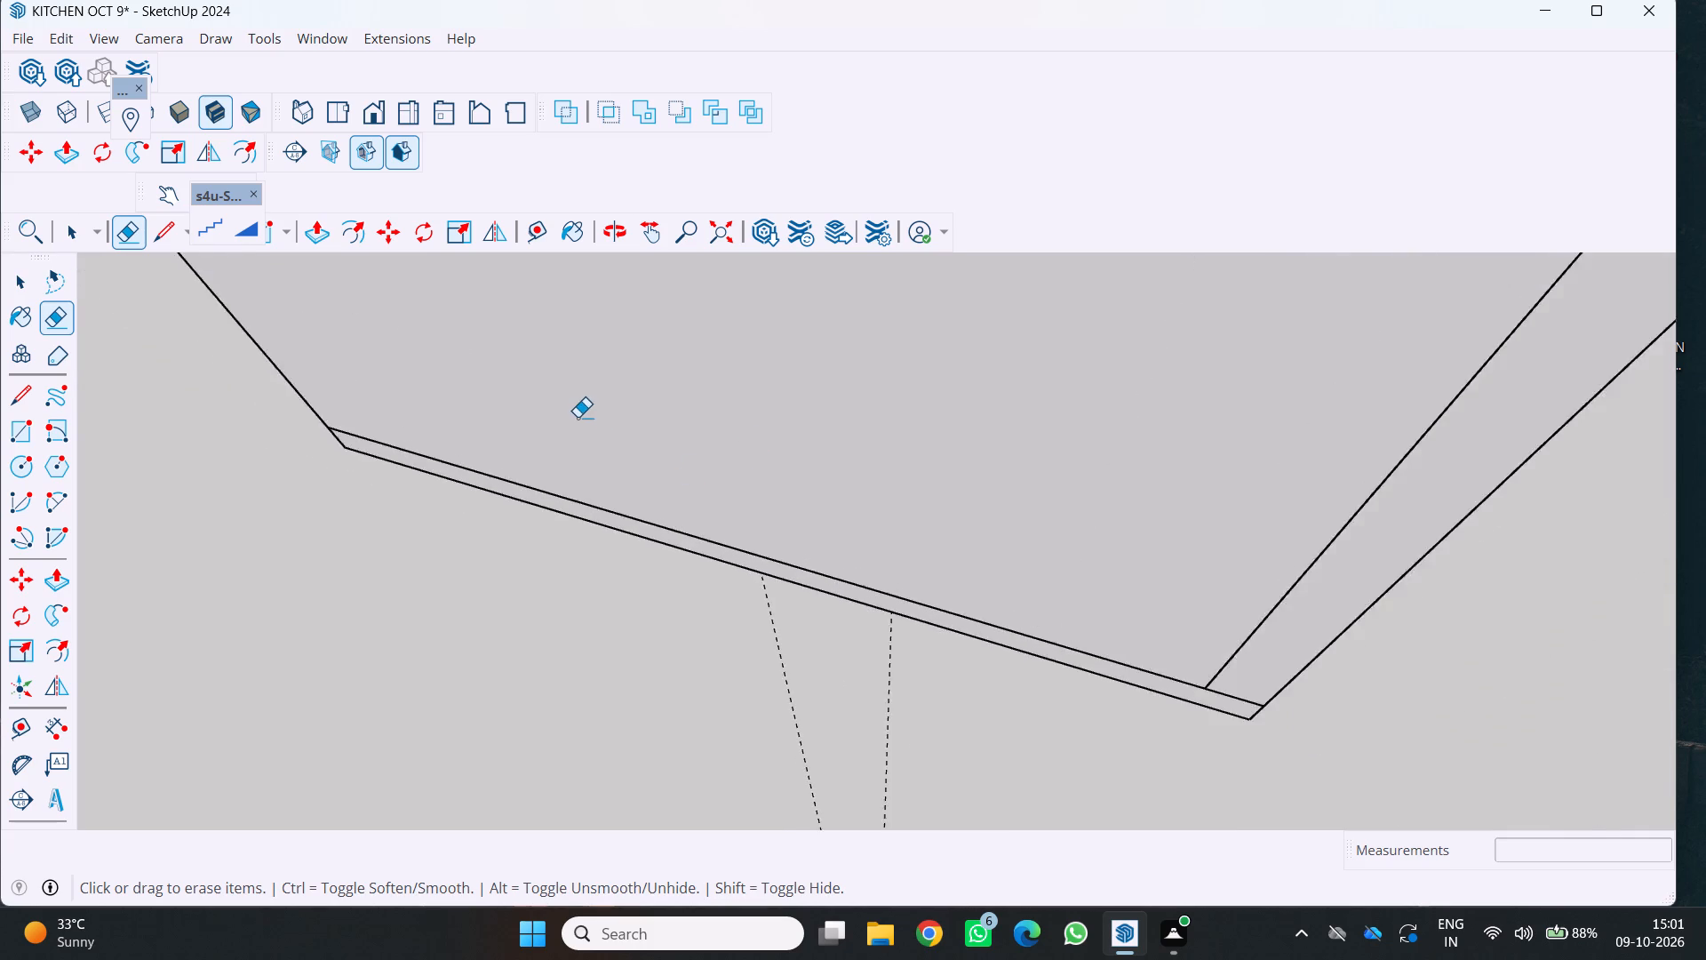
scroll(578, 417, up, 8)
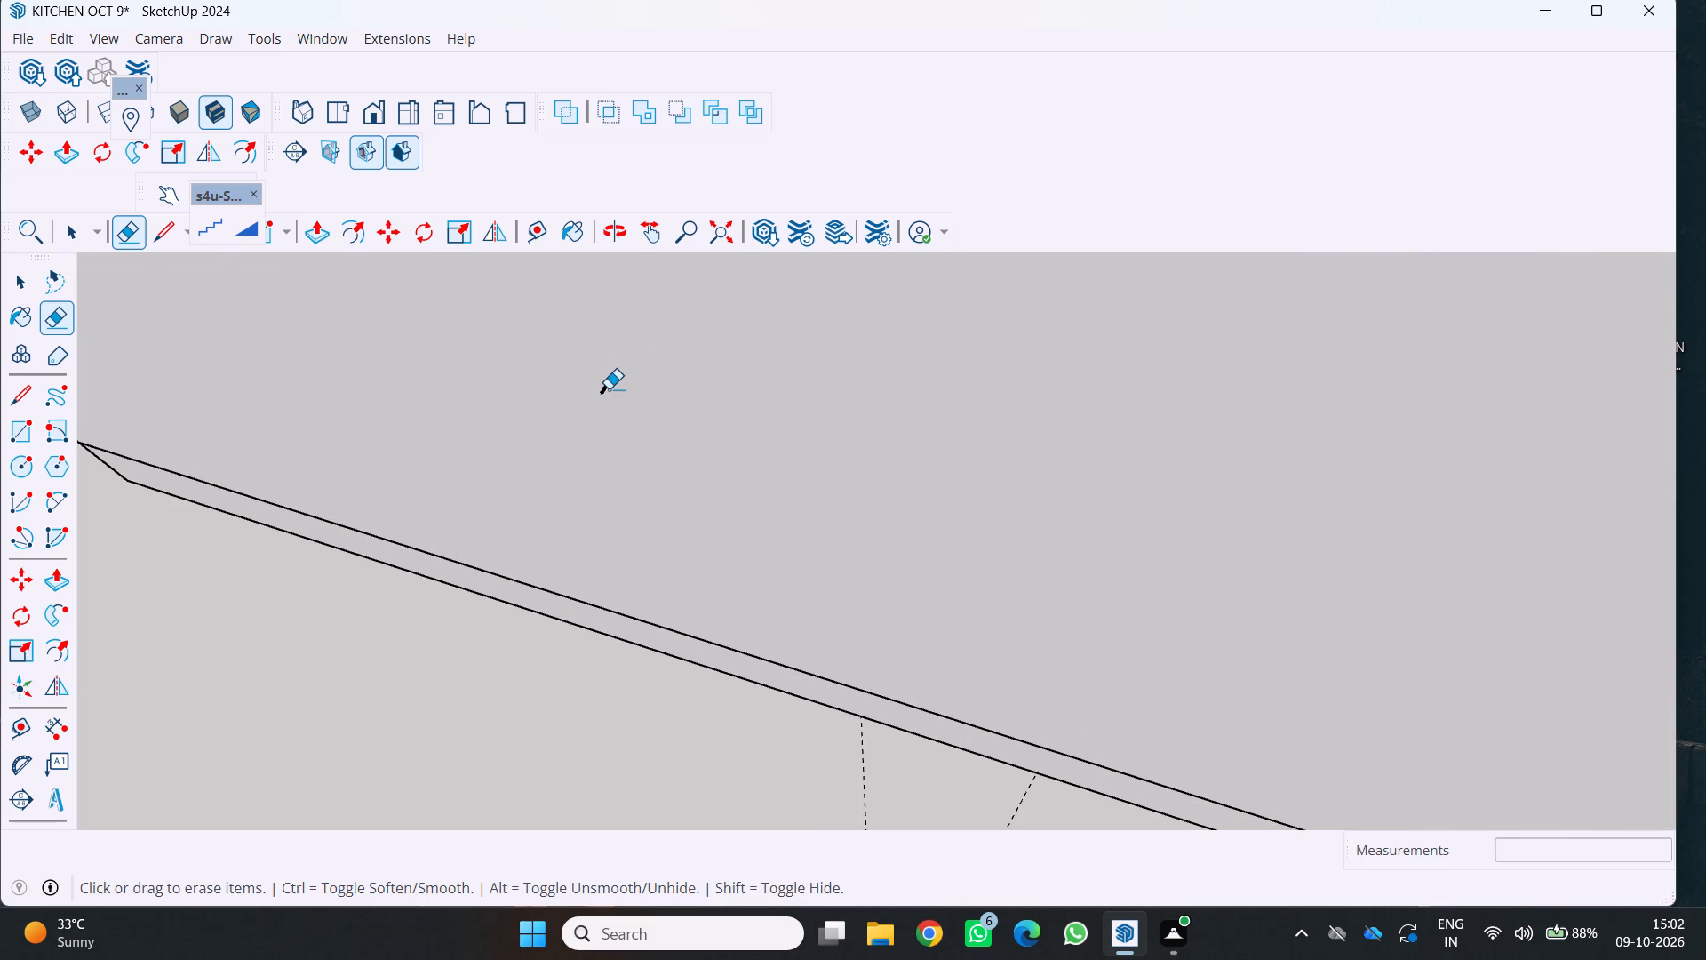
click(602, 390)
Draw a rectangle about 3' by 2' 9" on the back-wall base unit's front, between the two vertical division lines, from countertop edge to floor.
scroll(606, 476, down, 17)
middle_drag(579, 465, 1161, 552)
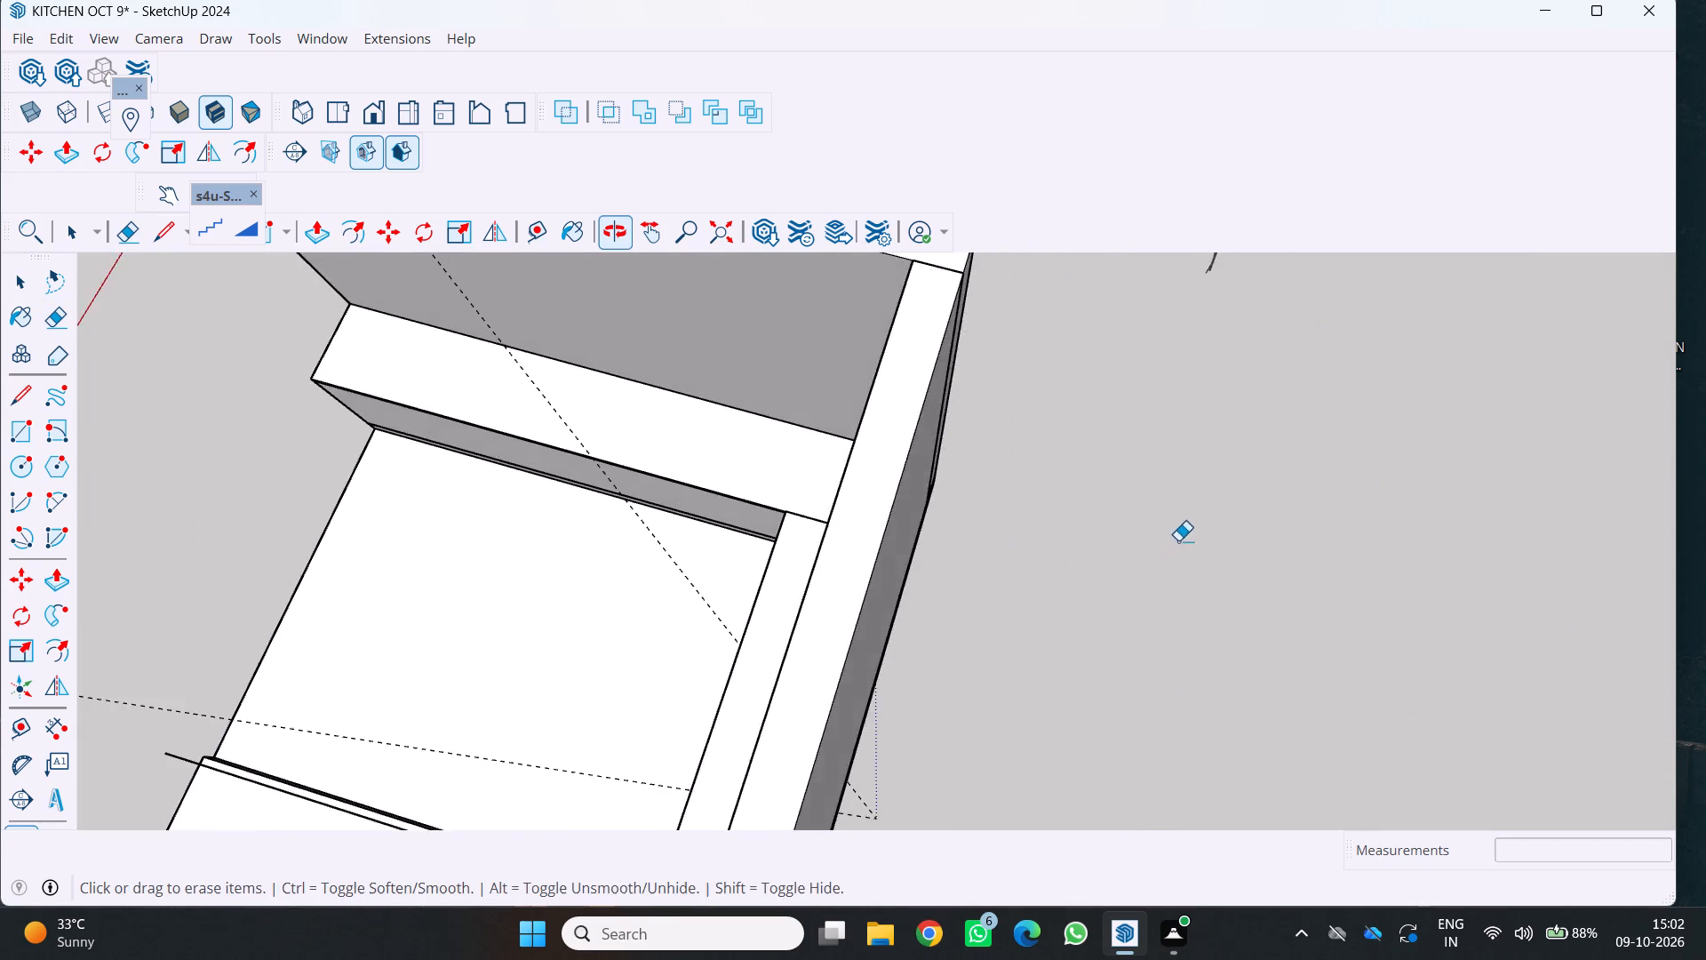
scroll(1000, 643, down, 4)
middle_drag(948, 661, 1344, 320)
scroll(347, 804, up, 4)
middle_drag(347, 804, 488, 859)
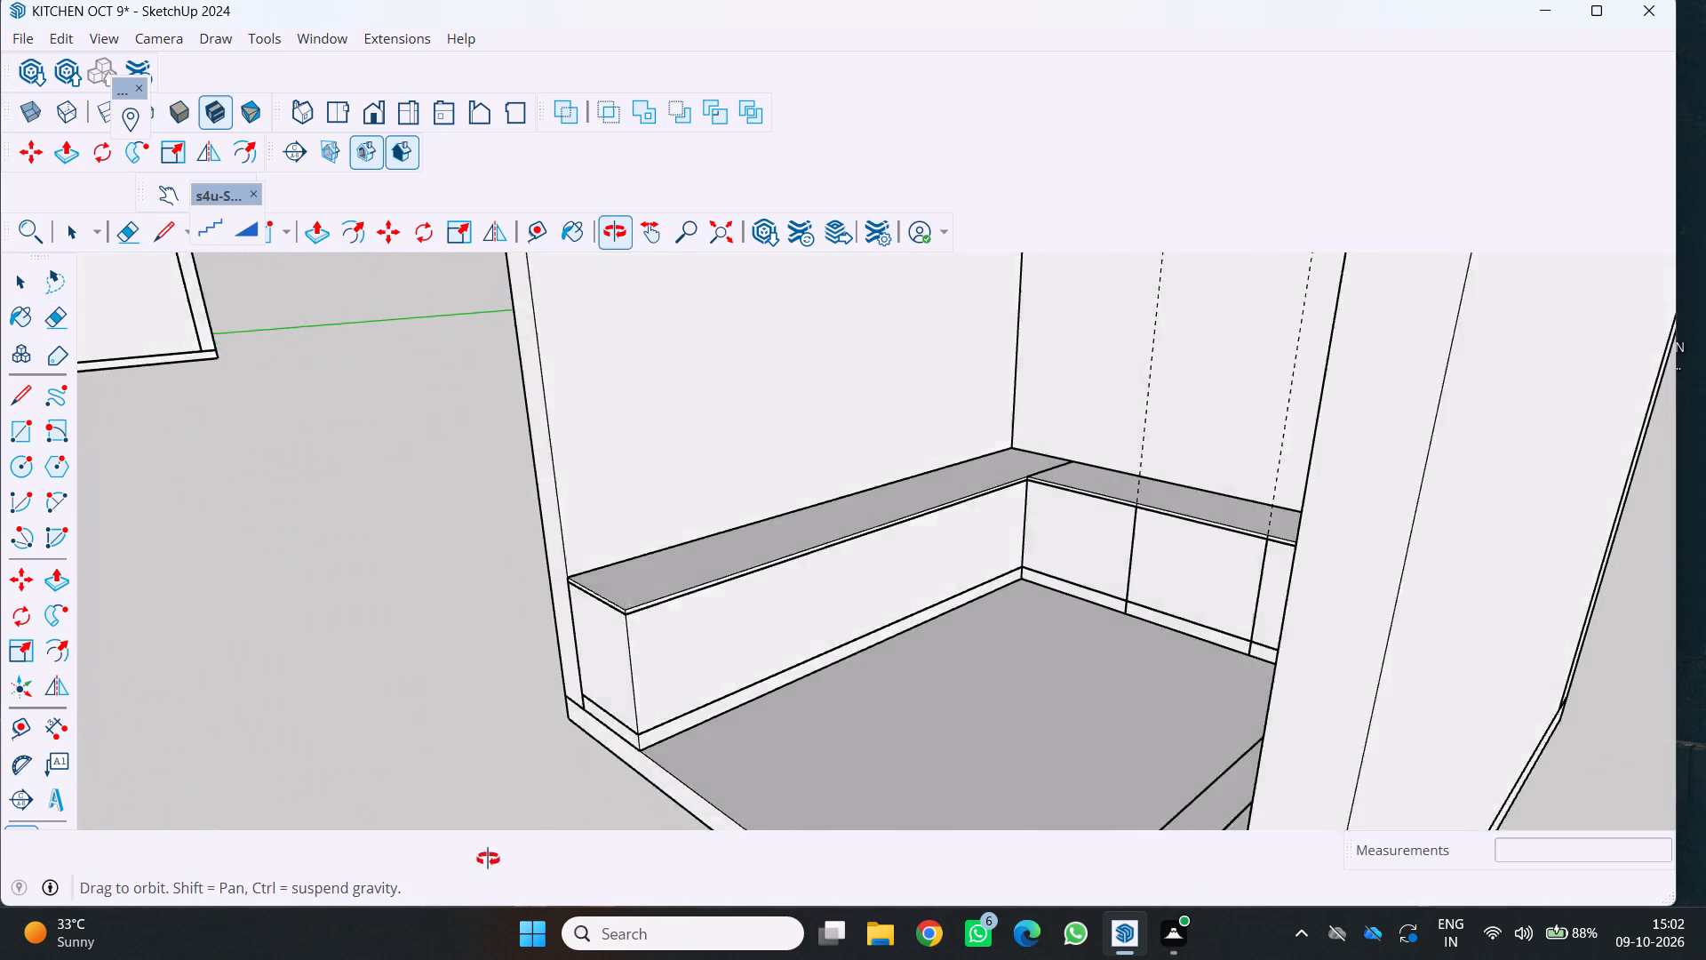
middle_drag(488, 859, 686, 888)
scroll(1054, 572, up, 4)
middle_drag(1056, 571, 833, 458)
middle_click(833, 458)
scroll(1002, 434, up, 5)
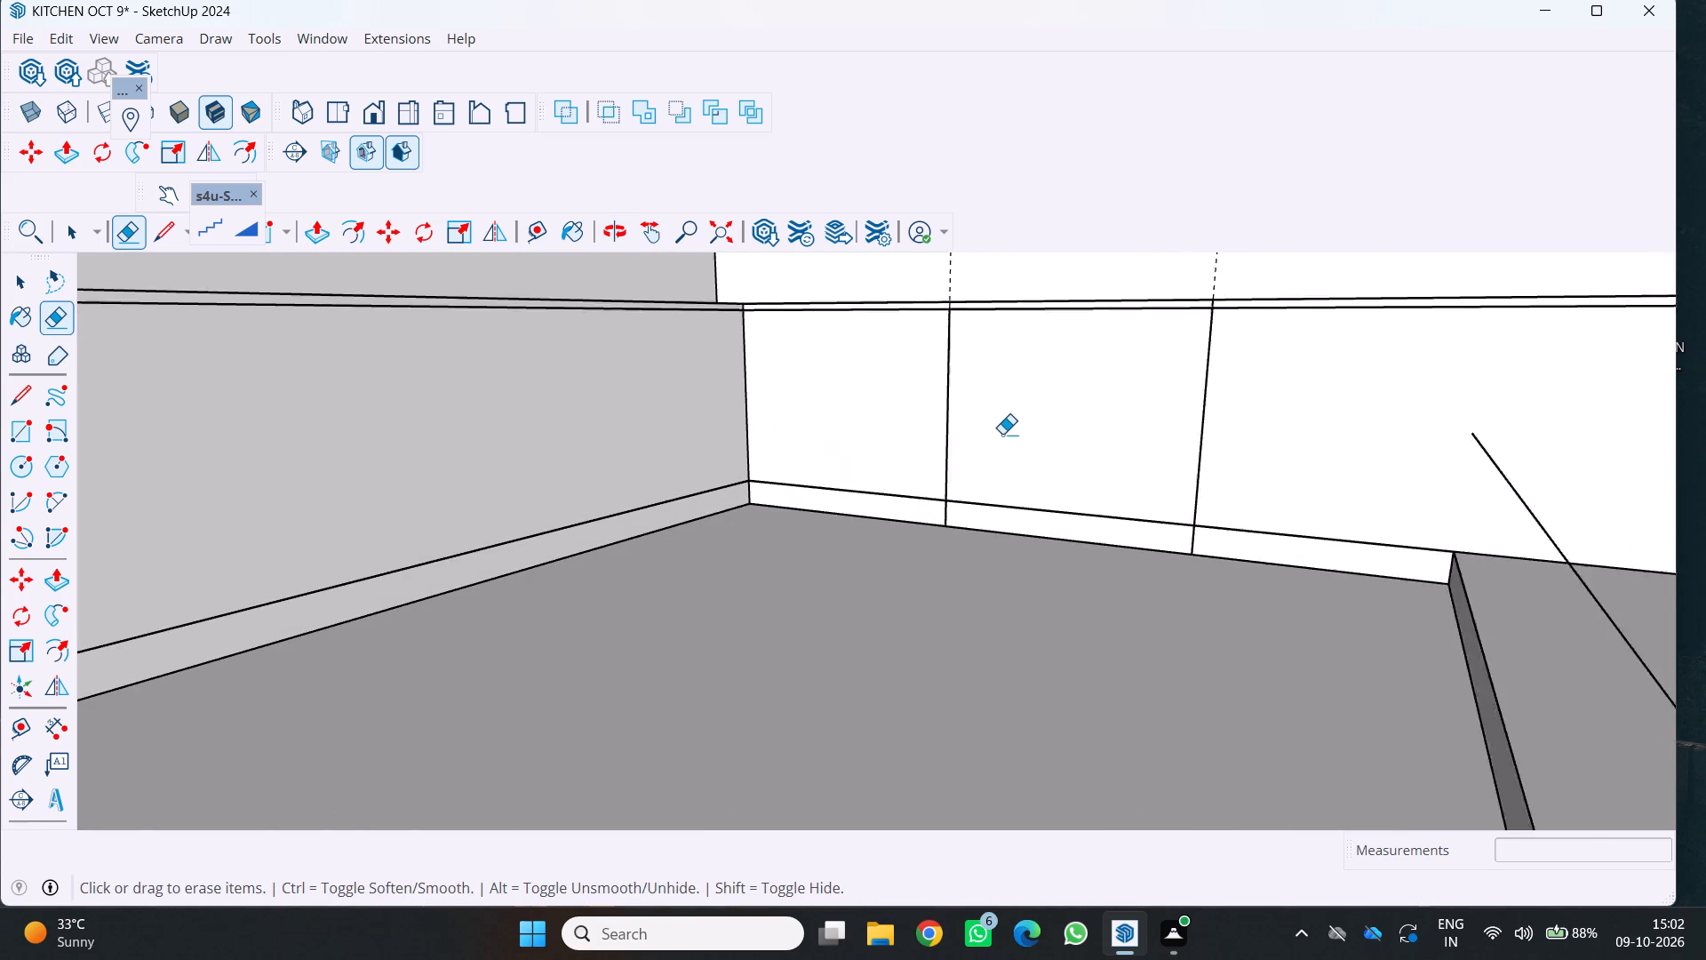
scroll(1002, 434, up, 2)
key(r)
scroll(969, 367, up, 2)
scroll(969, 367, down, 6)
middle_drag(1022, 404, 1045, 418)
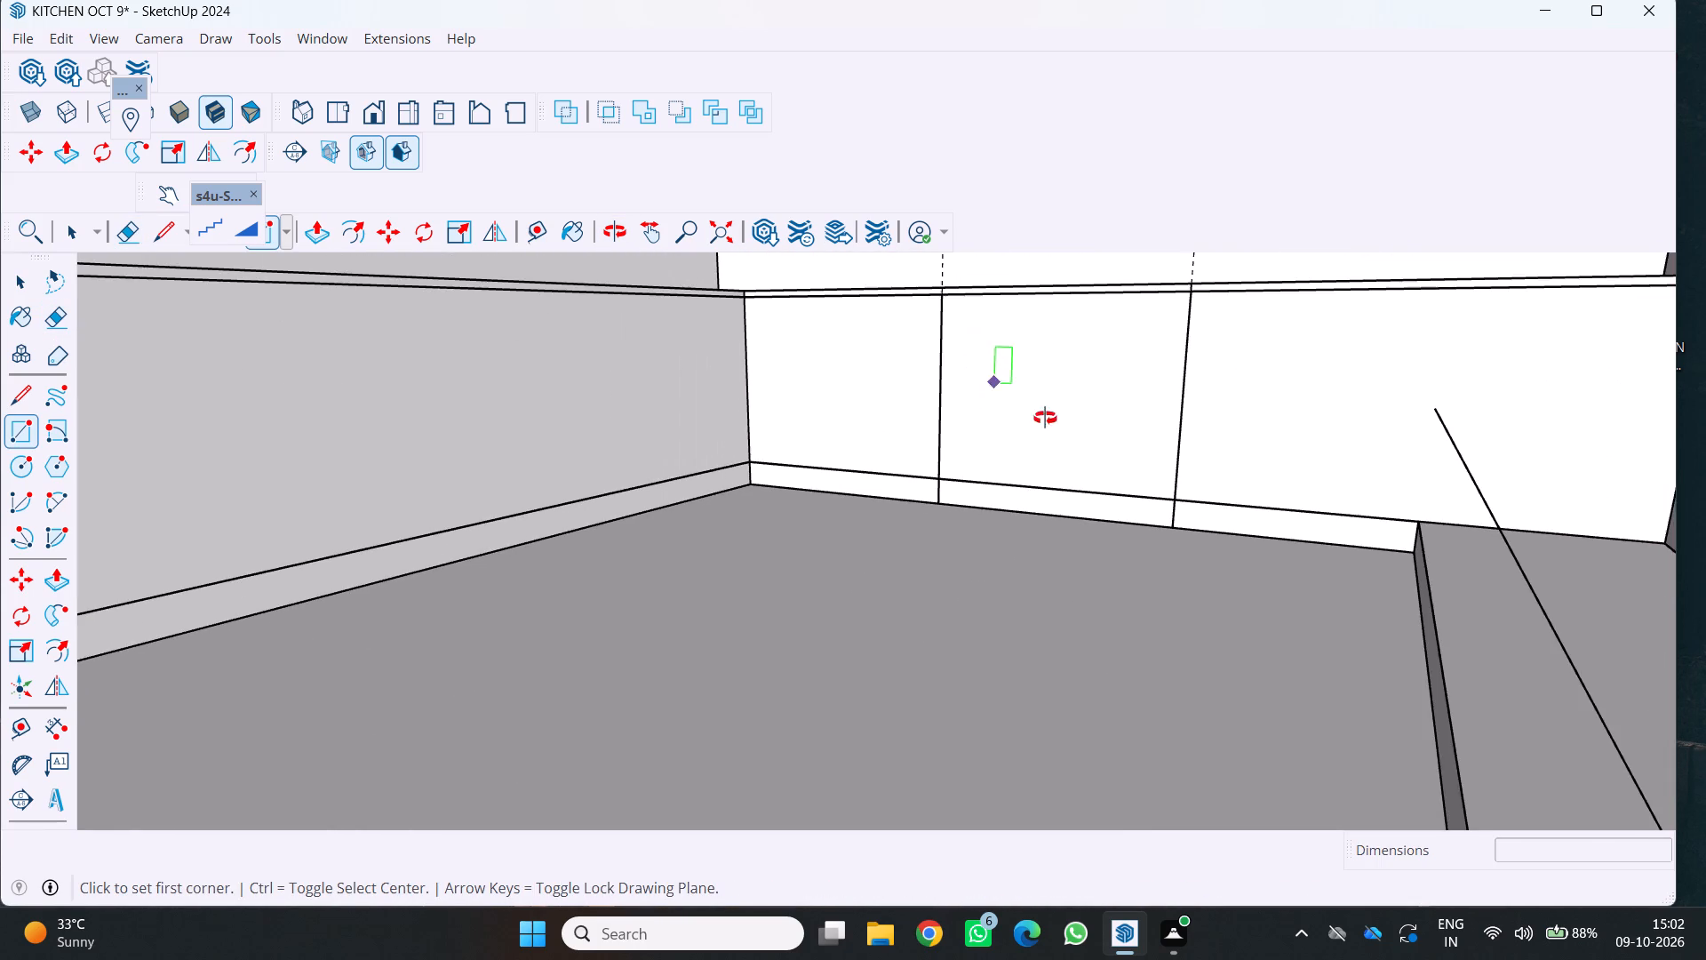
middle_drag(1045, 418, 1078, 468)
scroll(1078, 468, down, 1)
scroll(976, 307, up, 6)
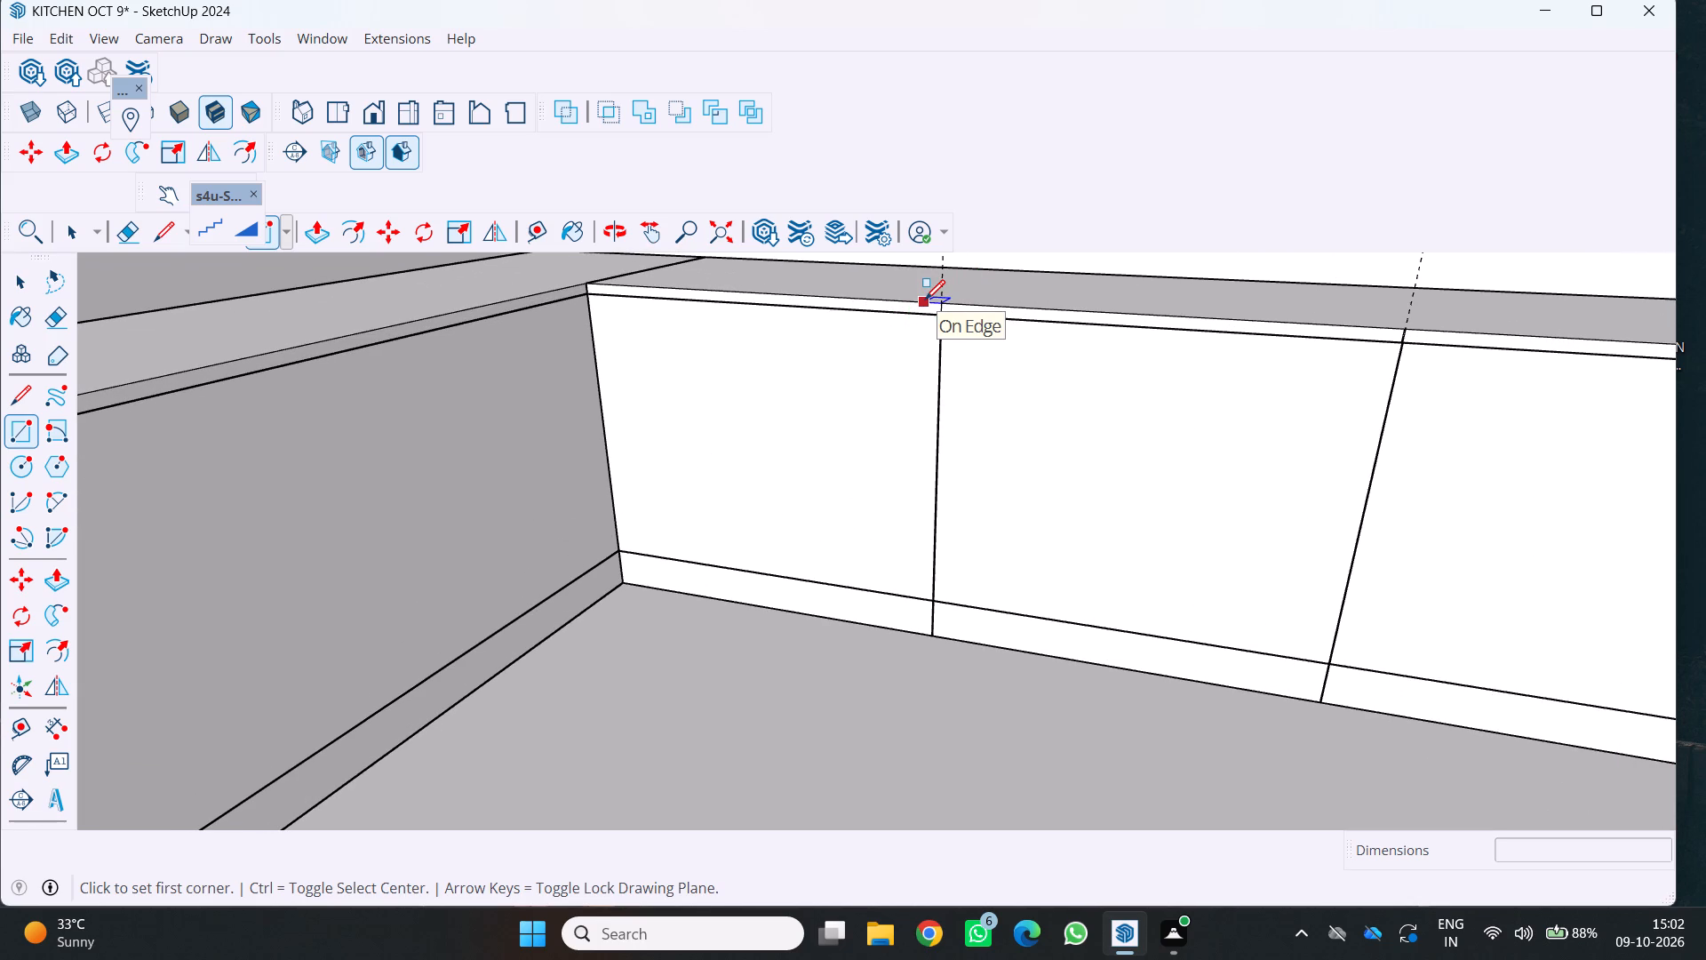
scroll(961, 313, up, 3)
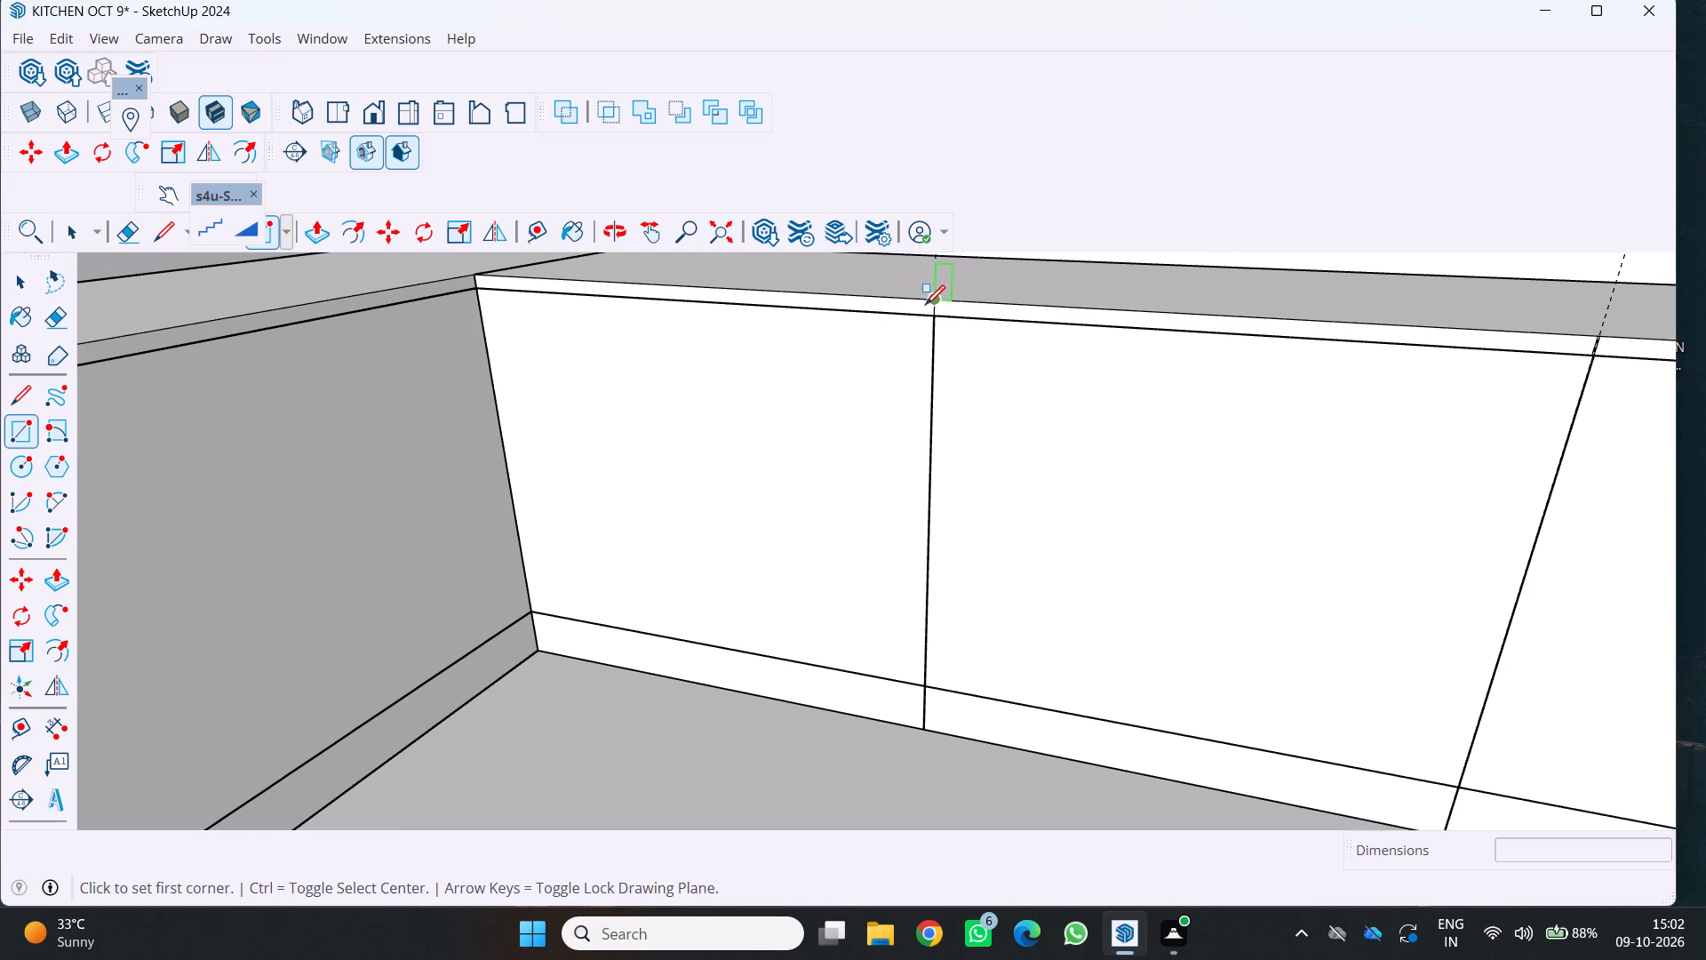
click(934, 304)
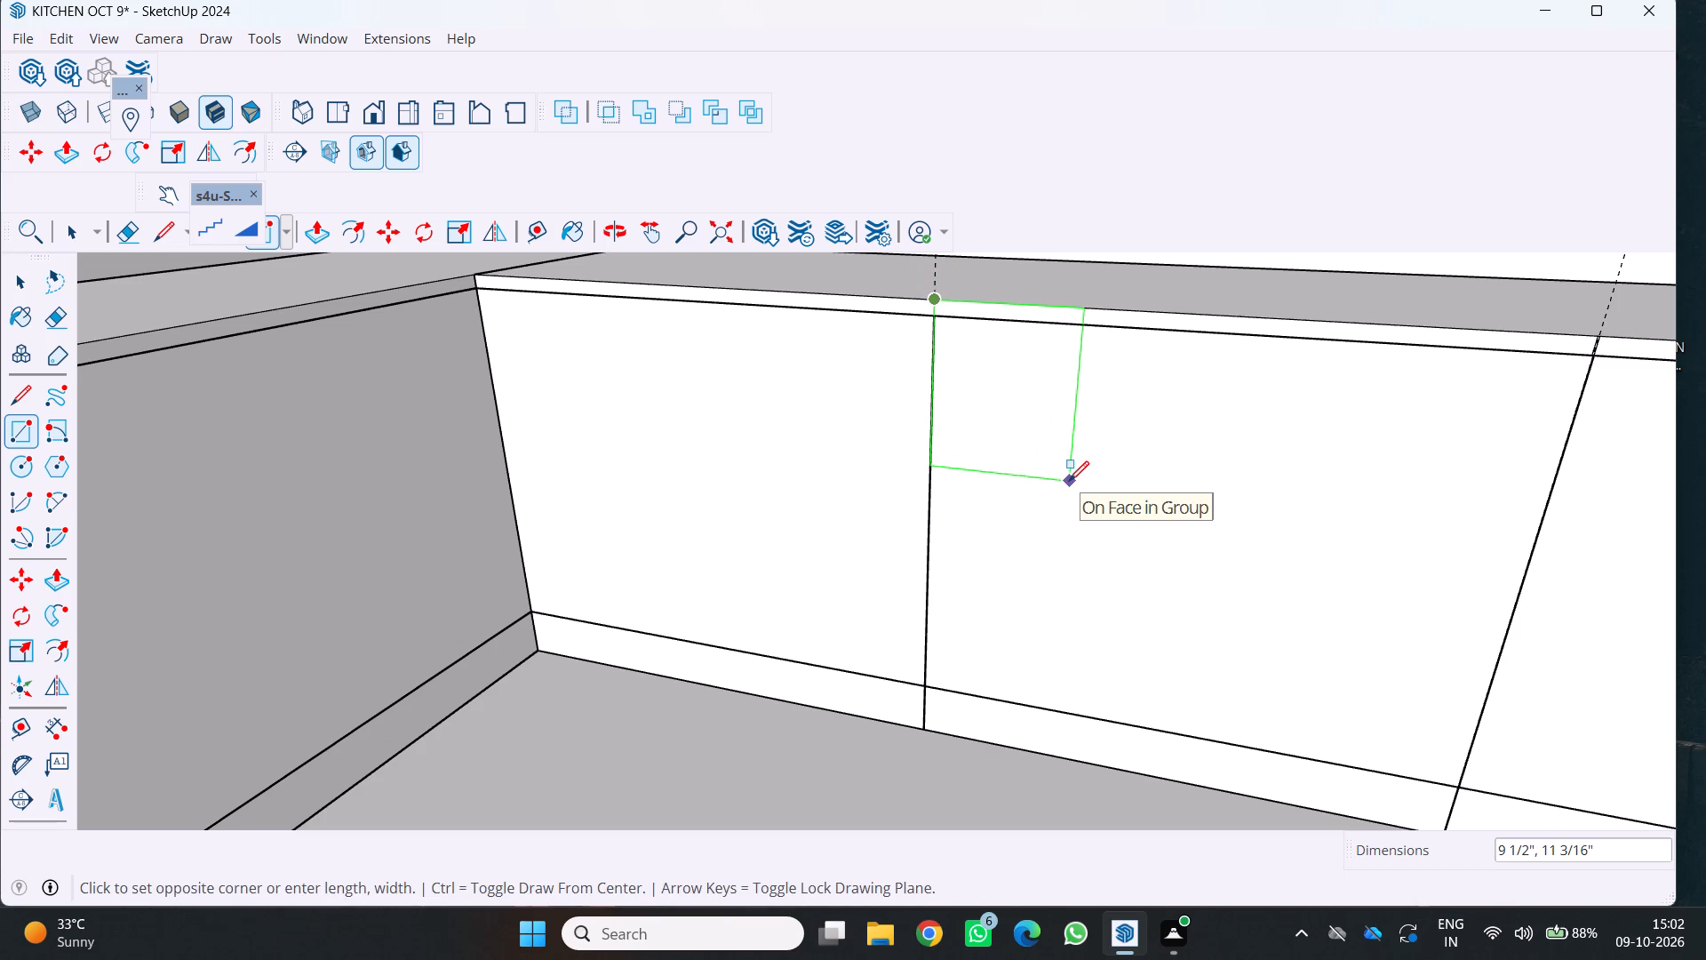
scroll(1094, 493, down, 8)
scroll(1306, 666, up, 2)
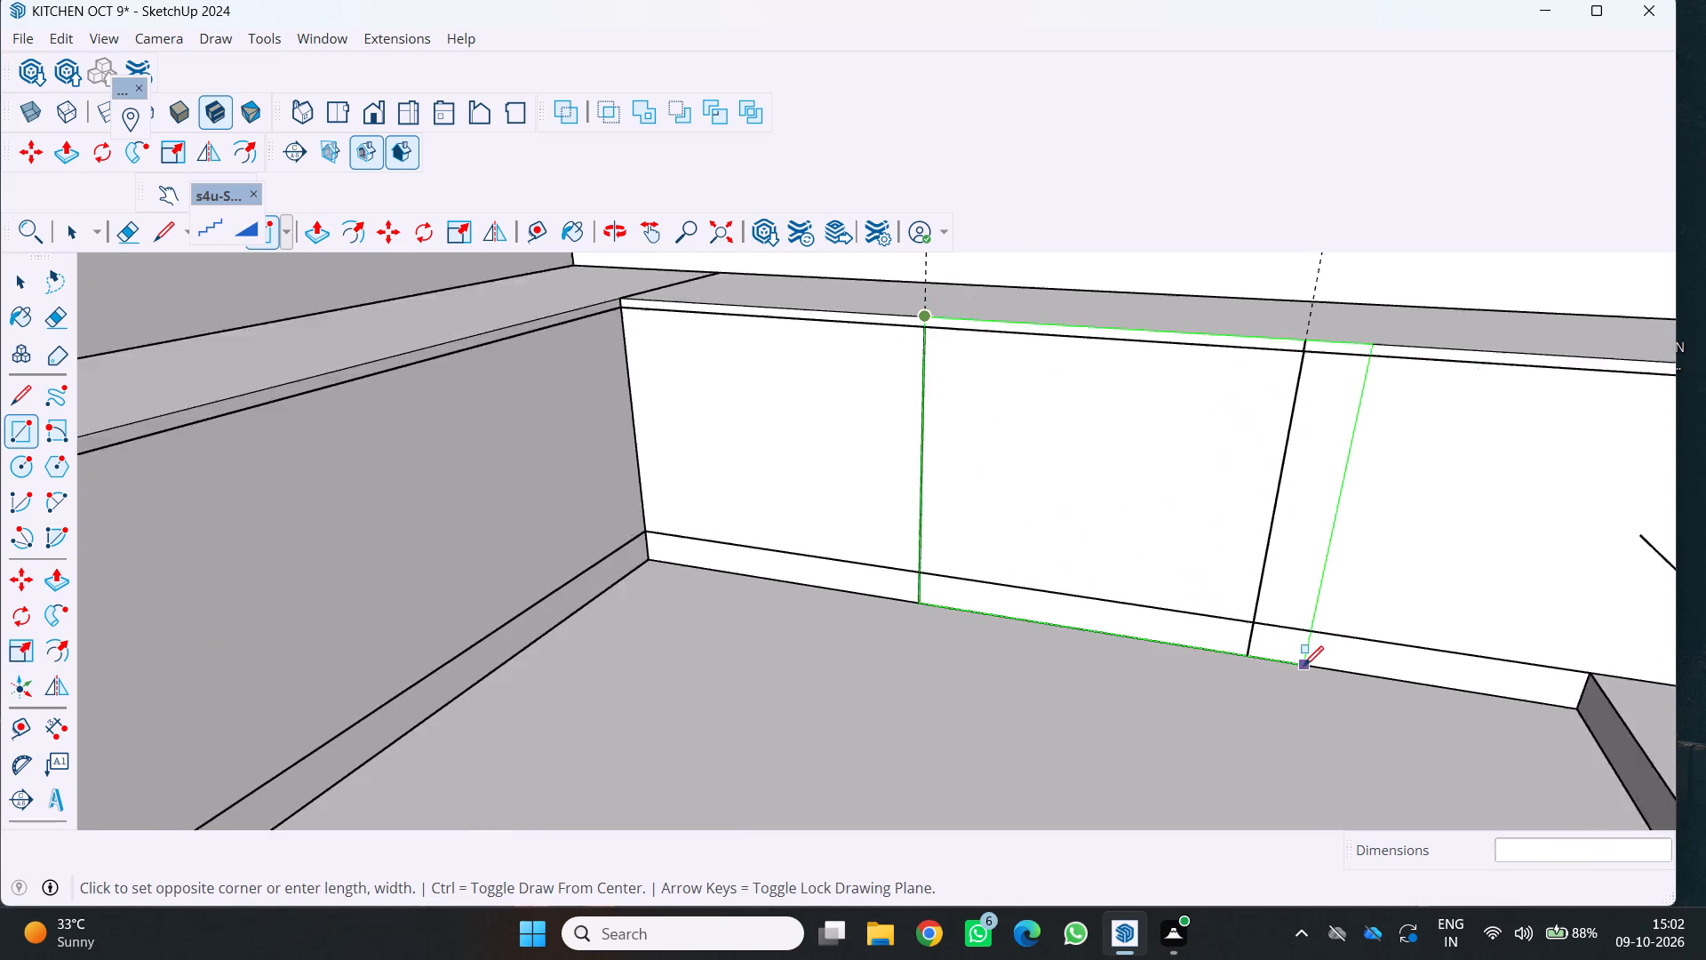
scroll(1303, 666, up, 4)
scroll(1227, 635, up, 2)
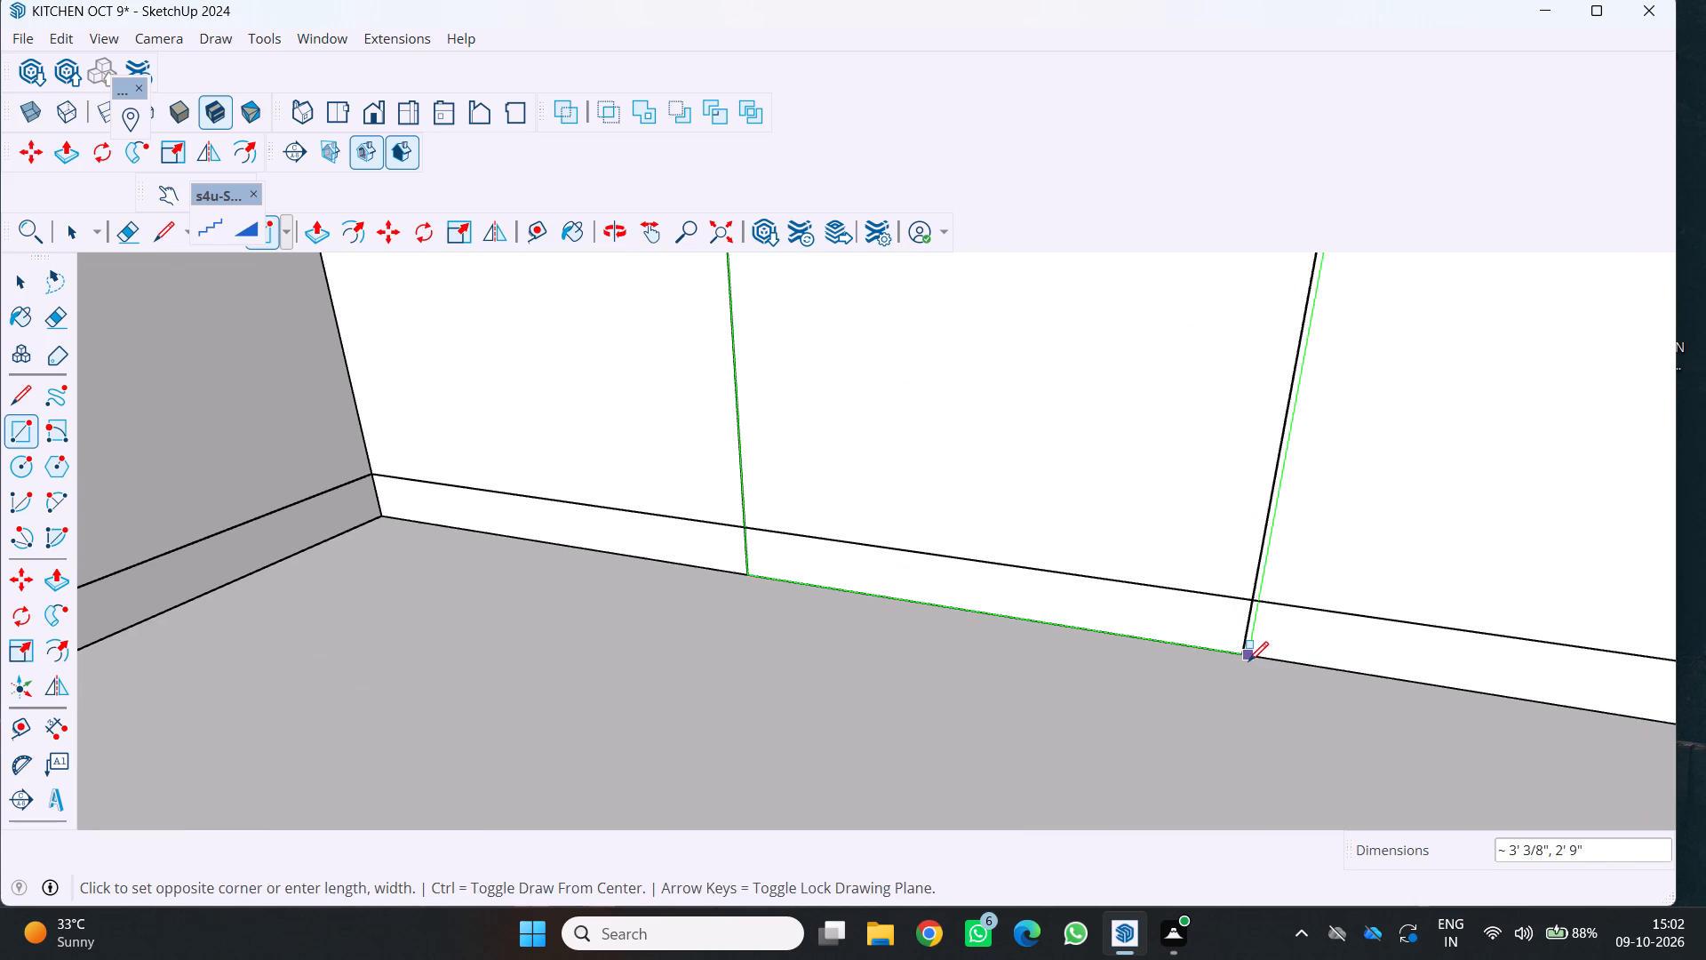
click(1242, 658)
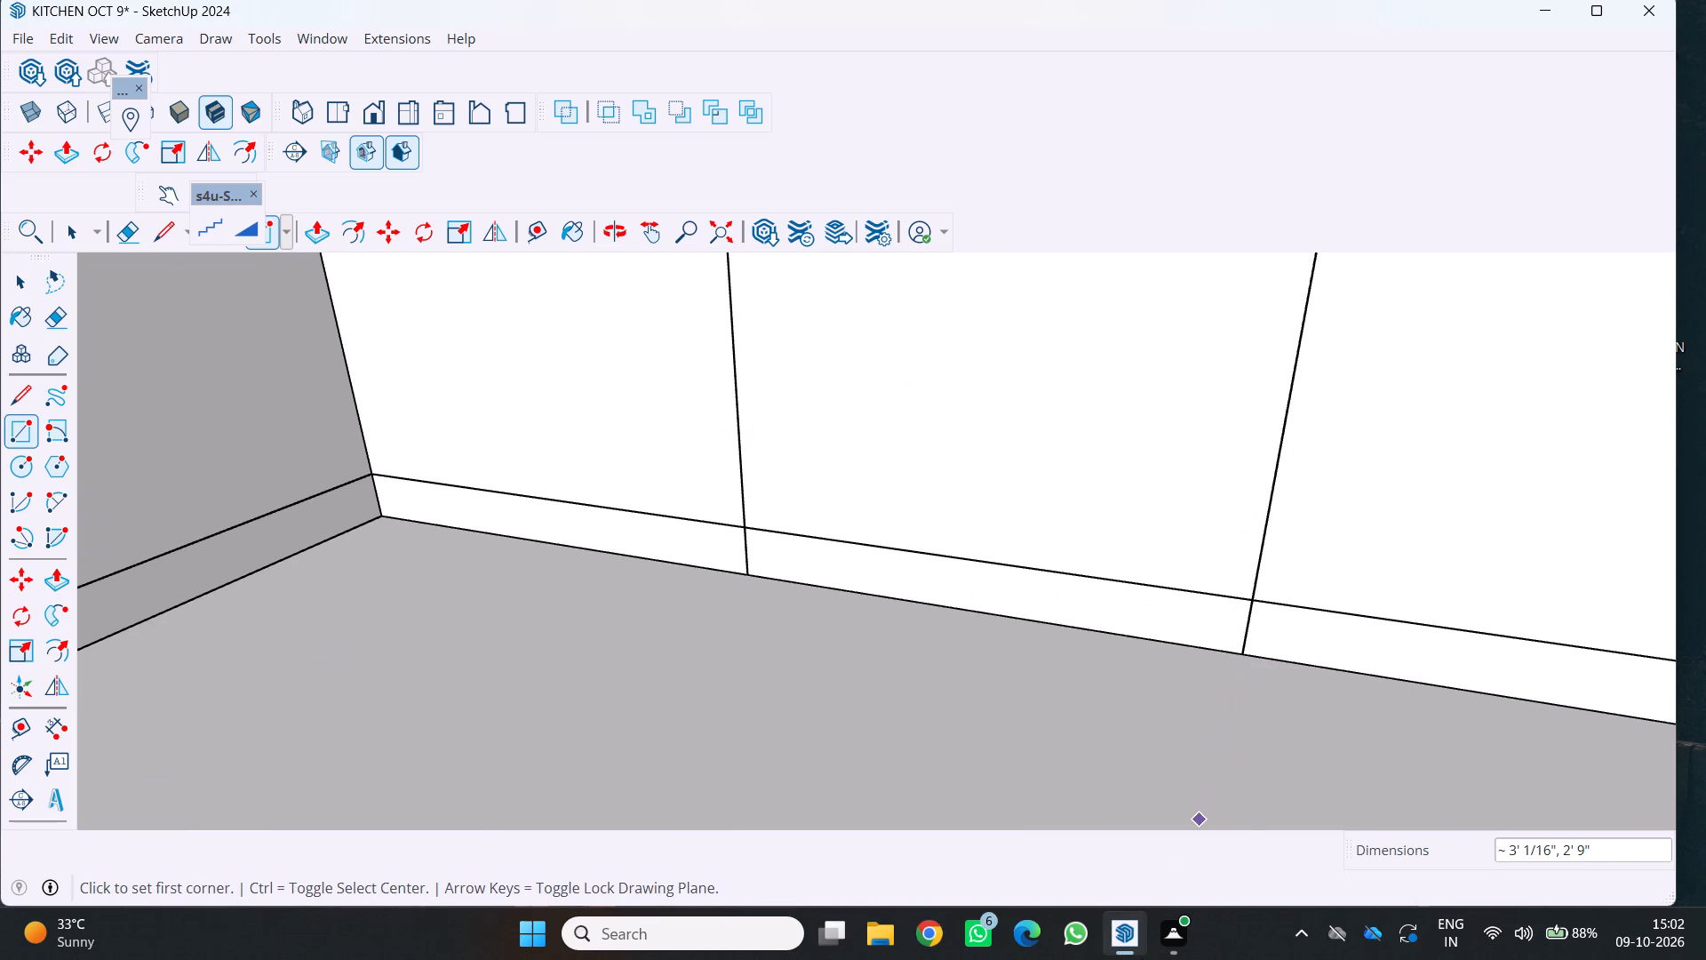
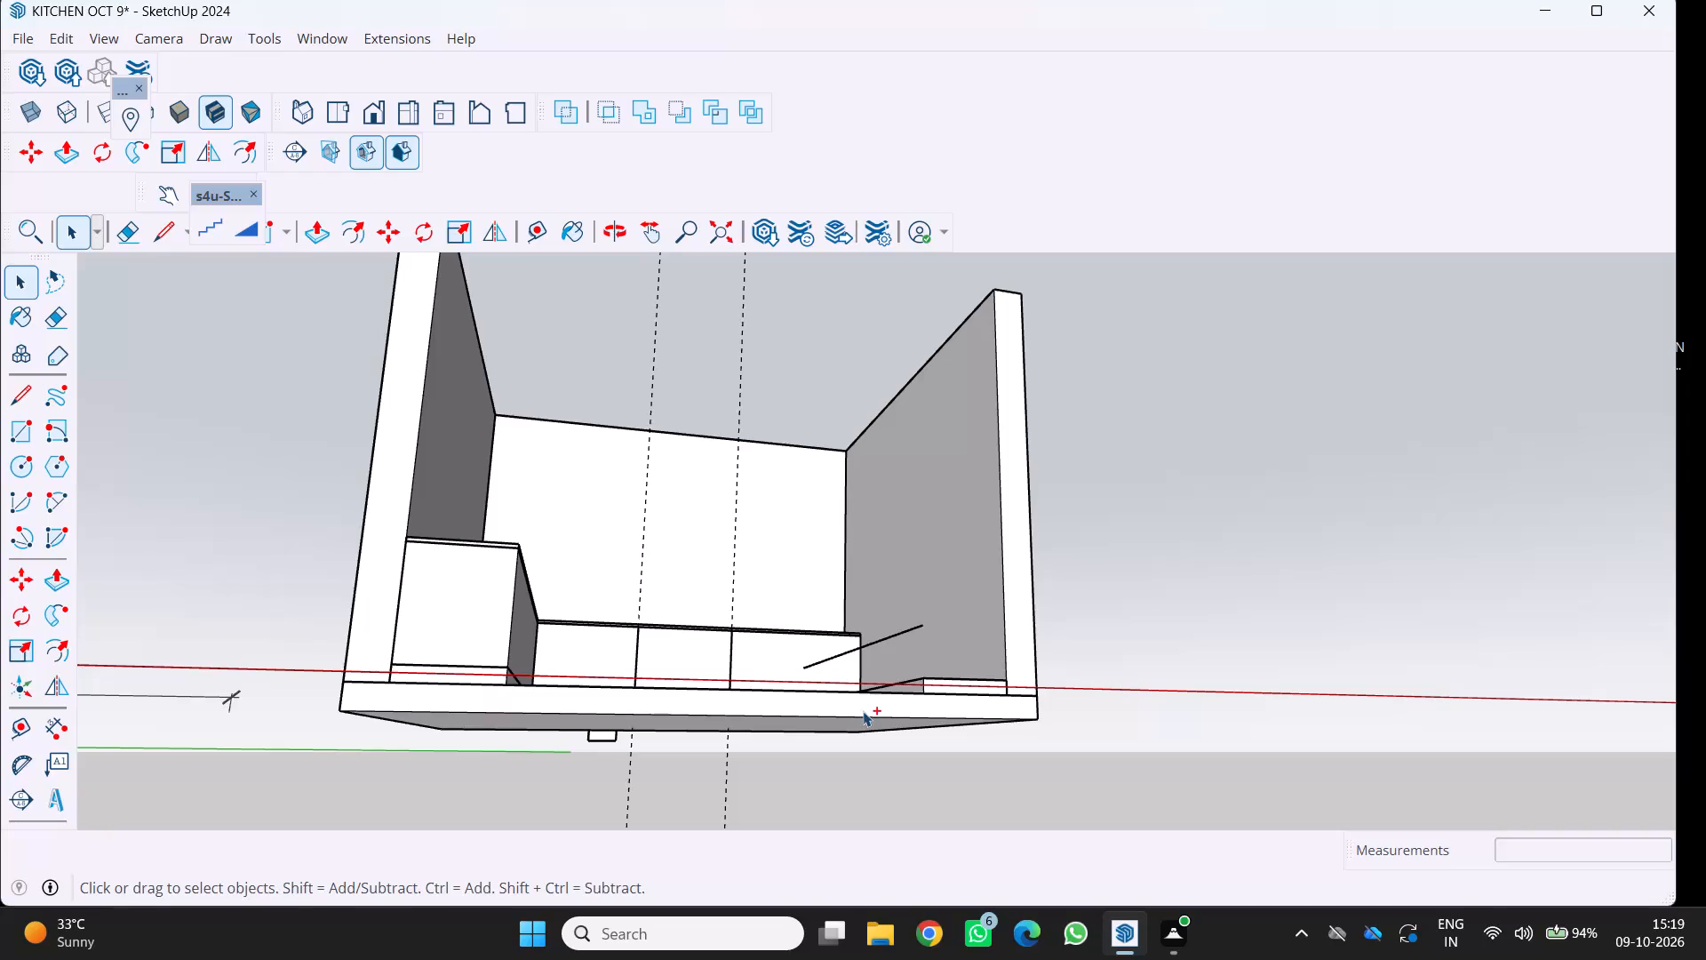
Undo the erasure of the side-wall base unit with the divided front.
key(ctrl+z)
key(ctrl+z)
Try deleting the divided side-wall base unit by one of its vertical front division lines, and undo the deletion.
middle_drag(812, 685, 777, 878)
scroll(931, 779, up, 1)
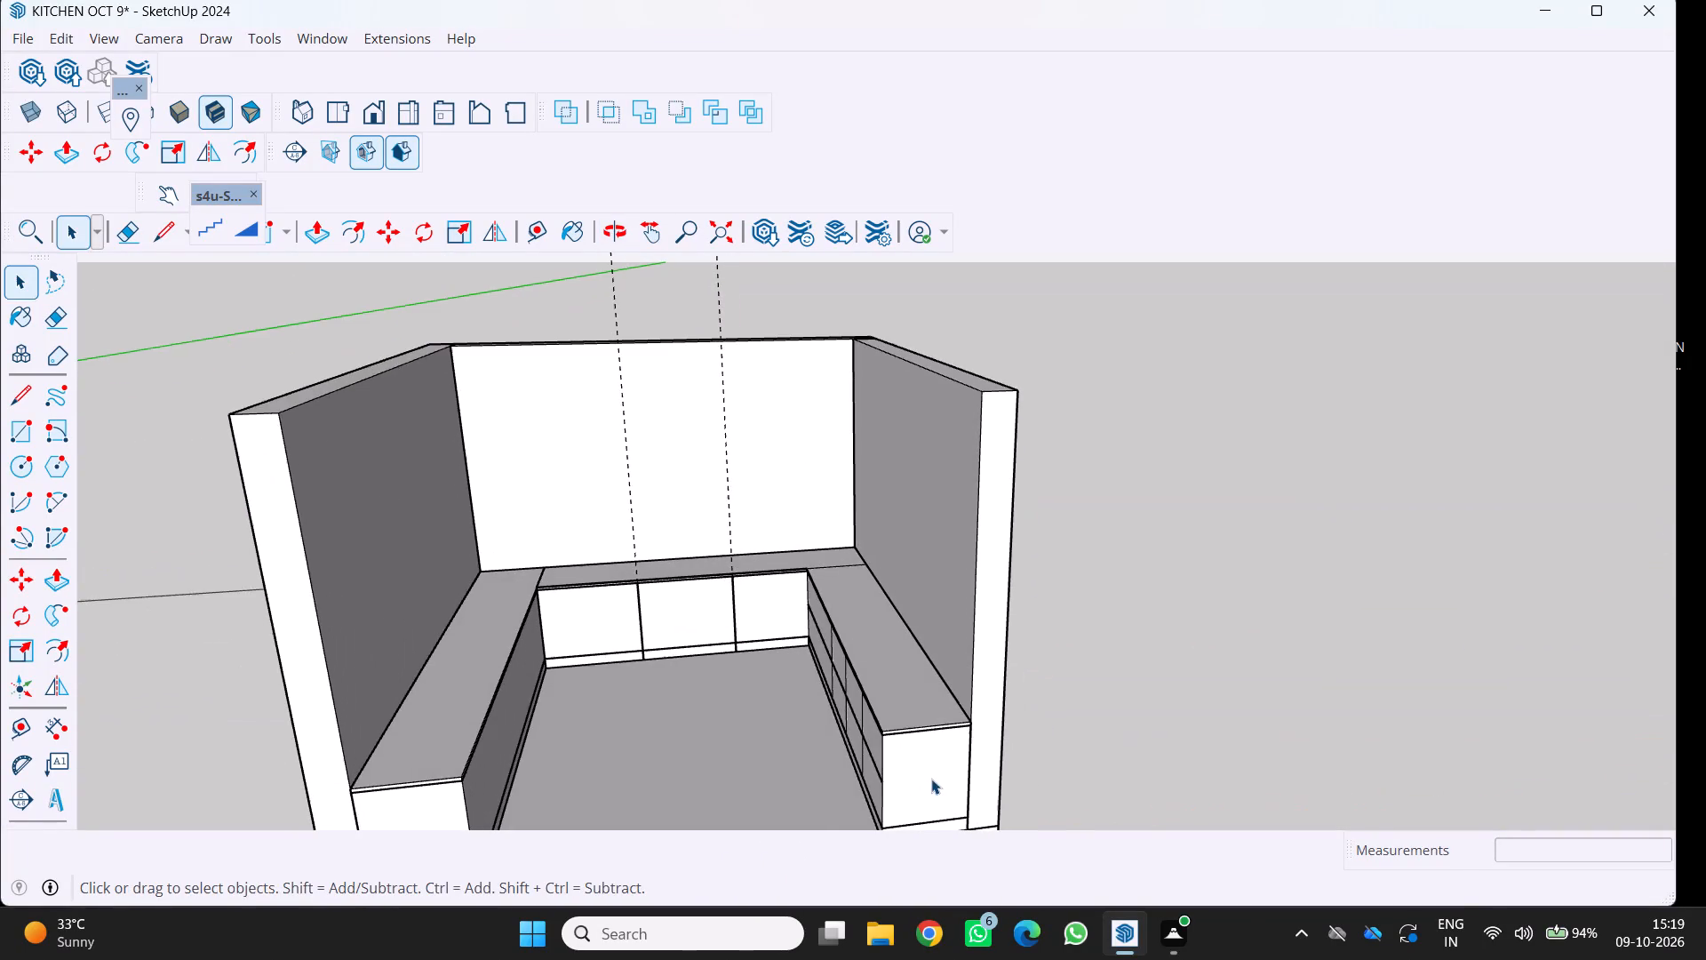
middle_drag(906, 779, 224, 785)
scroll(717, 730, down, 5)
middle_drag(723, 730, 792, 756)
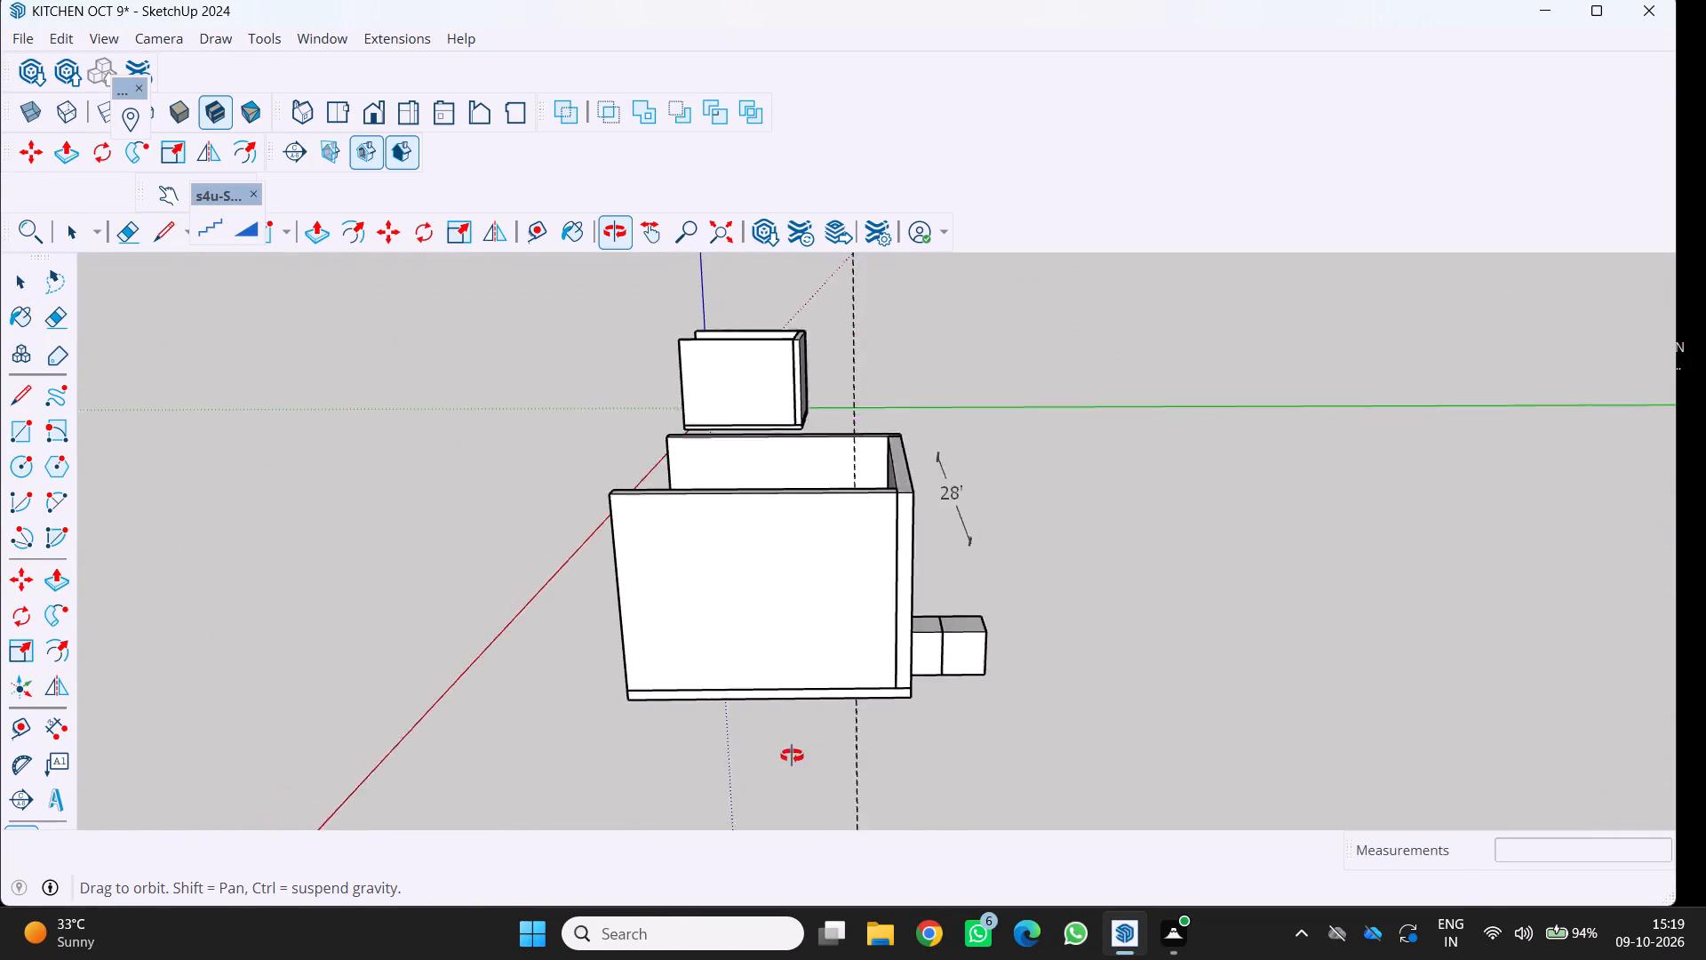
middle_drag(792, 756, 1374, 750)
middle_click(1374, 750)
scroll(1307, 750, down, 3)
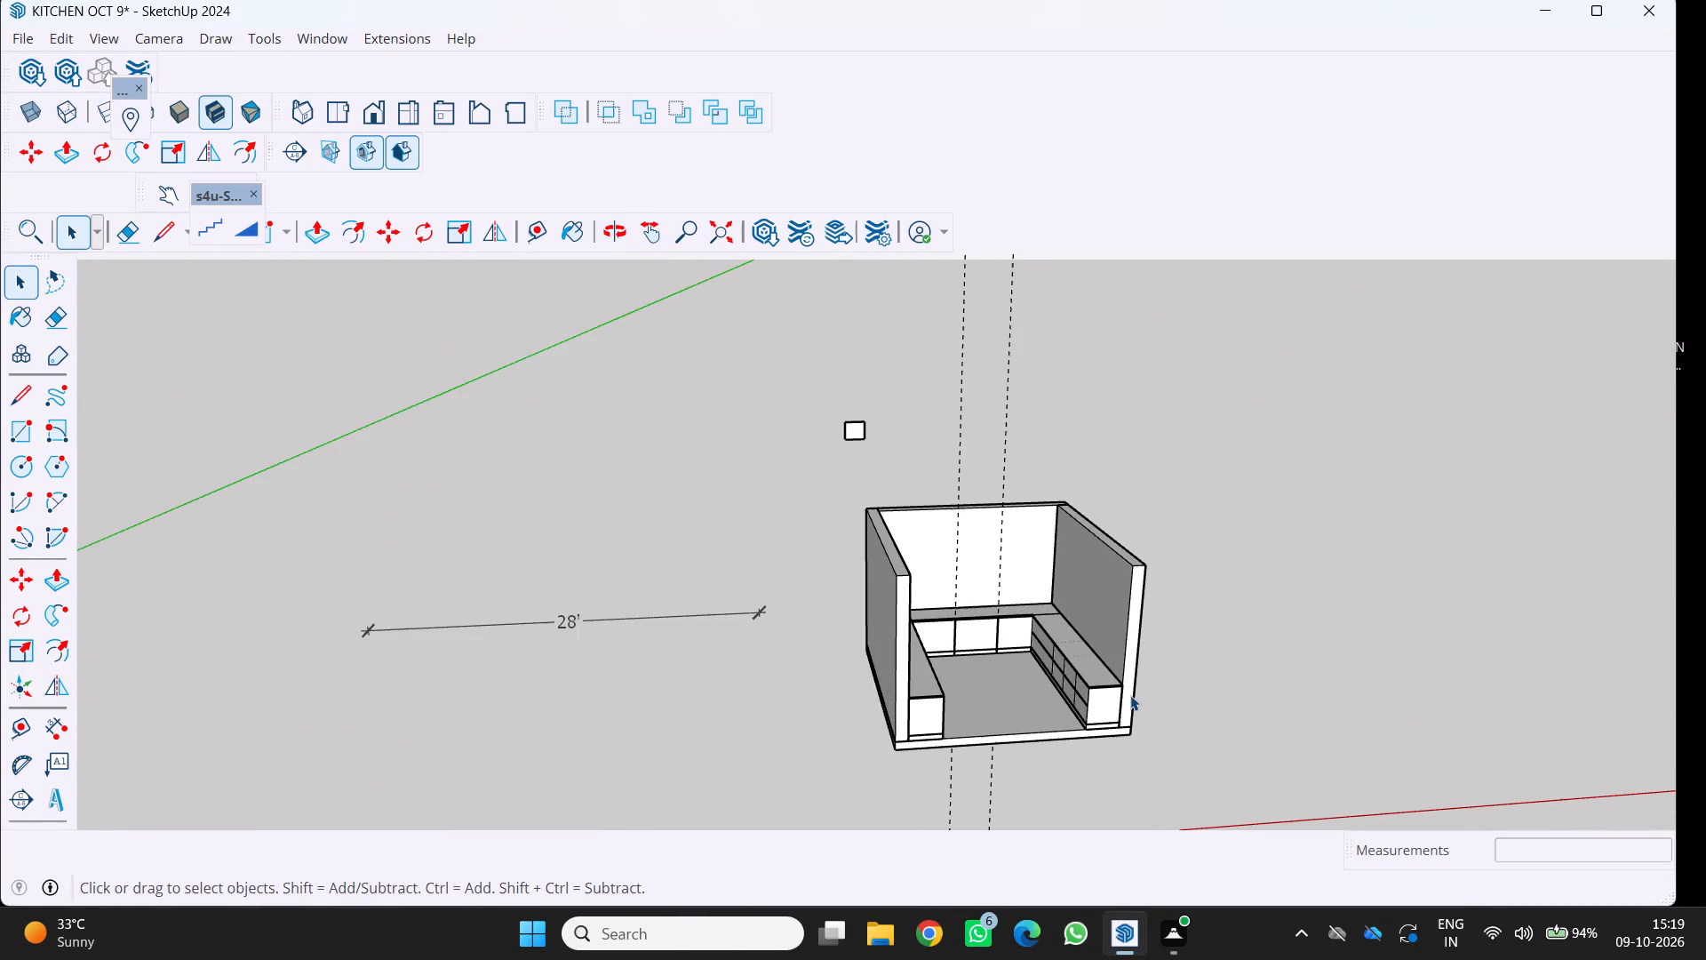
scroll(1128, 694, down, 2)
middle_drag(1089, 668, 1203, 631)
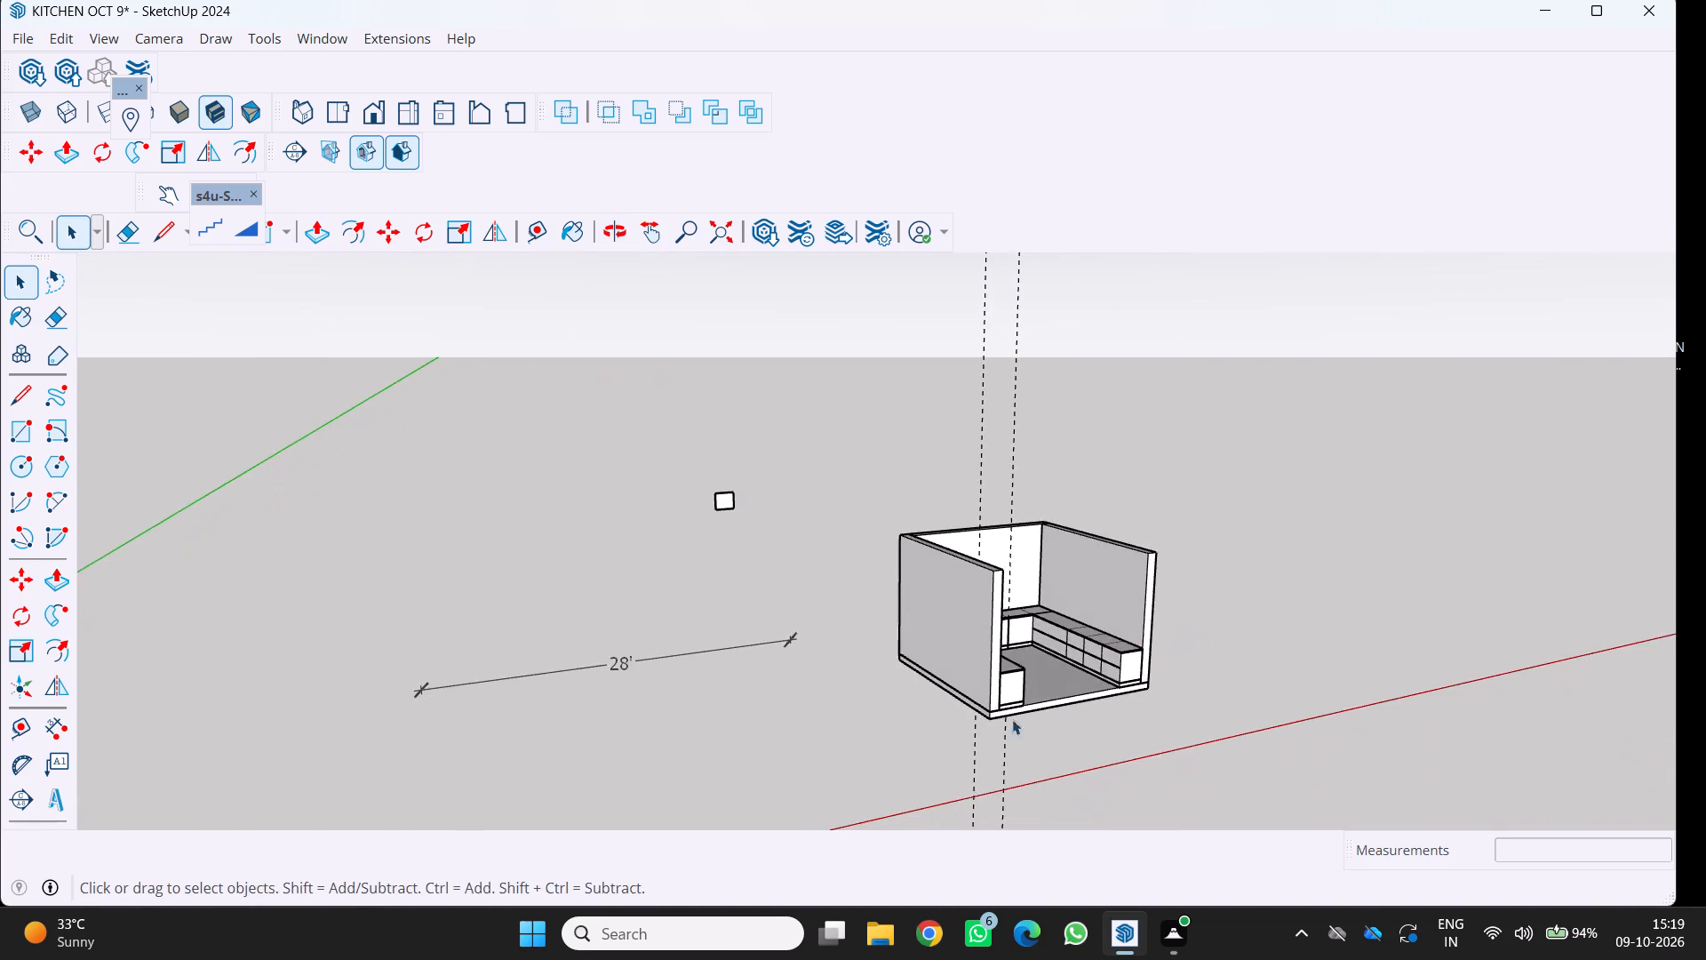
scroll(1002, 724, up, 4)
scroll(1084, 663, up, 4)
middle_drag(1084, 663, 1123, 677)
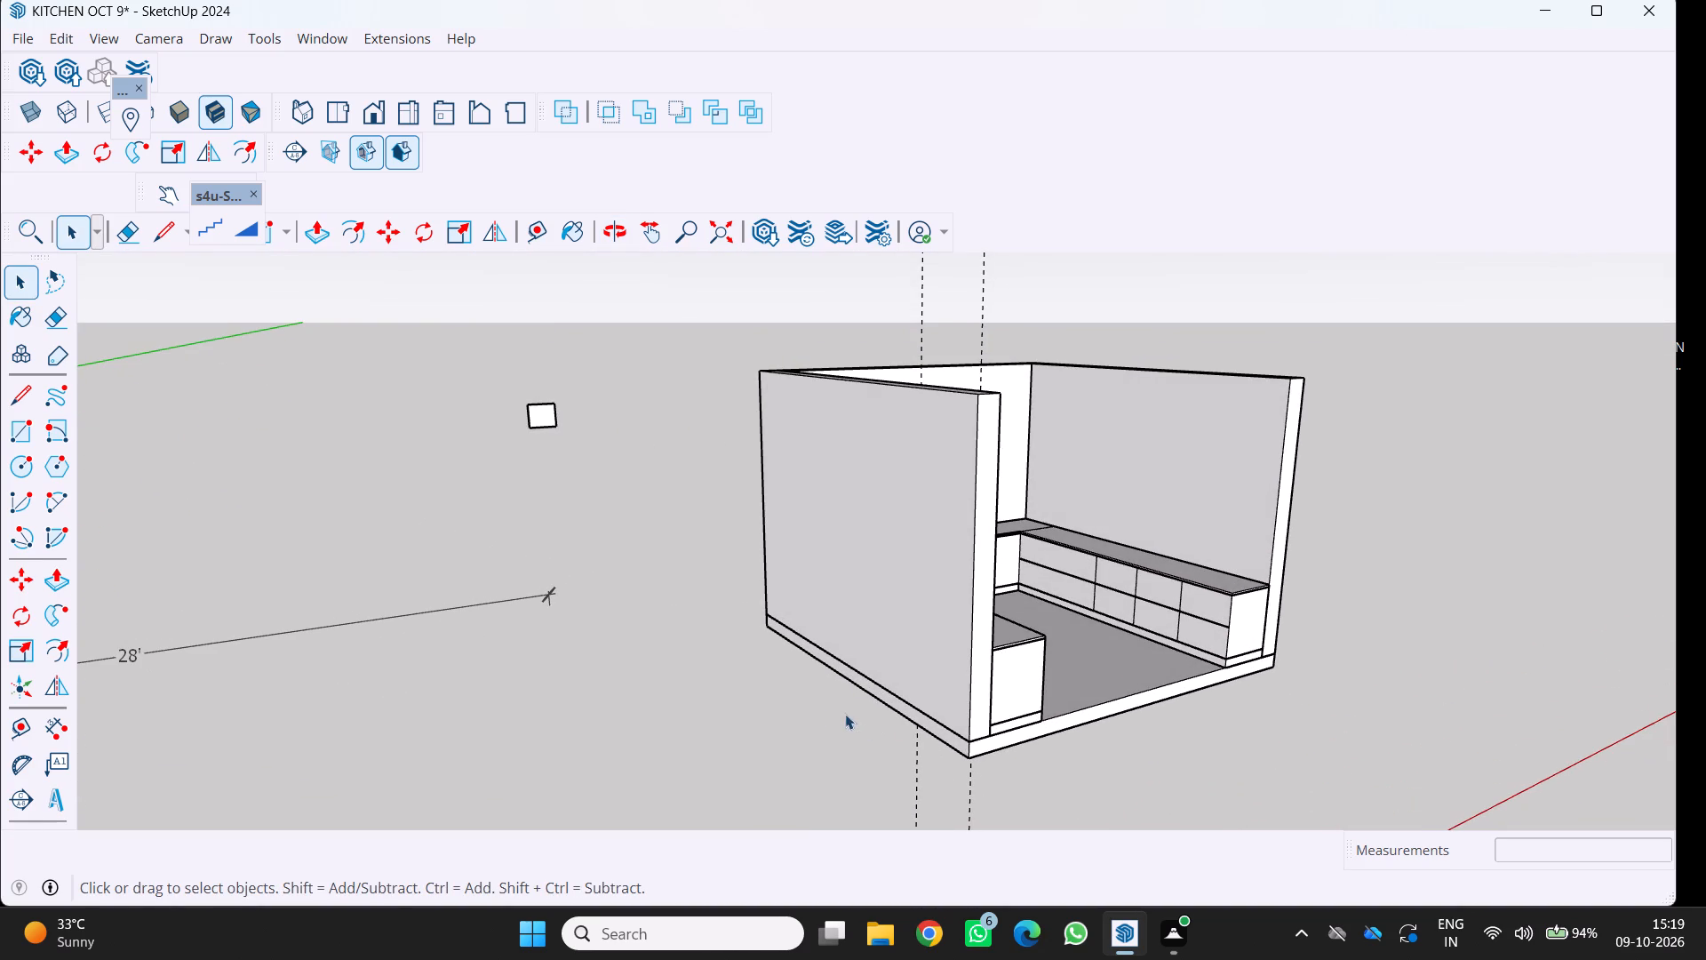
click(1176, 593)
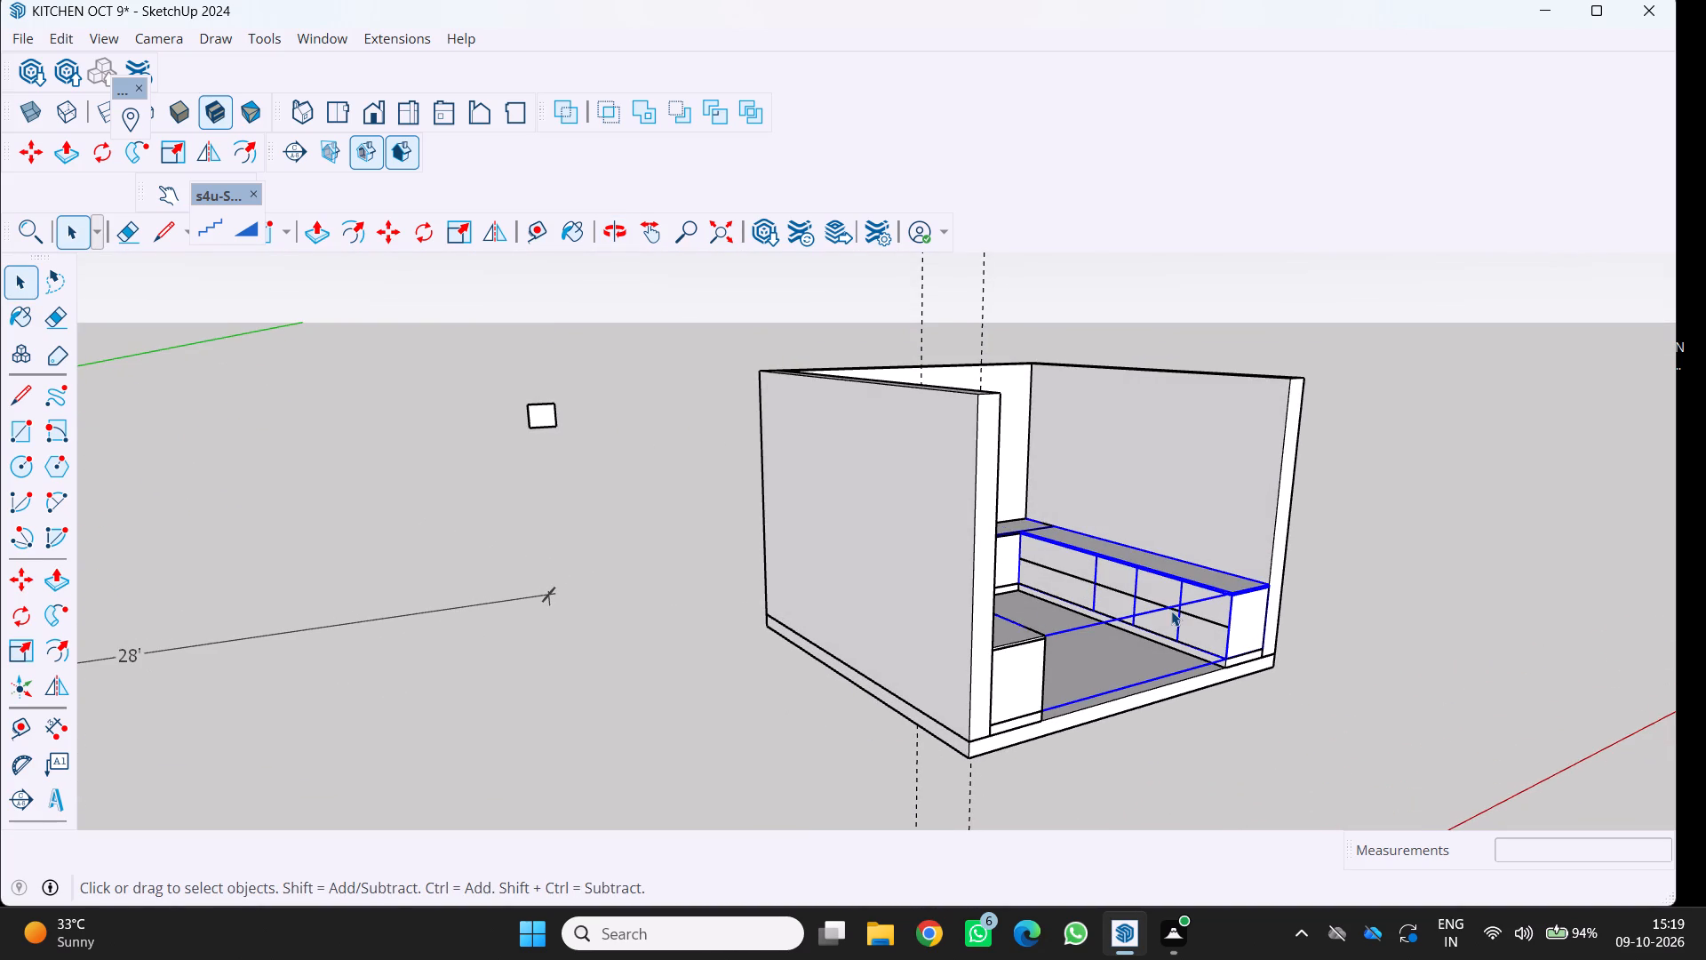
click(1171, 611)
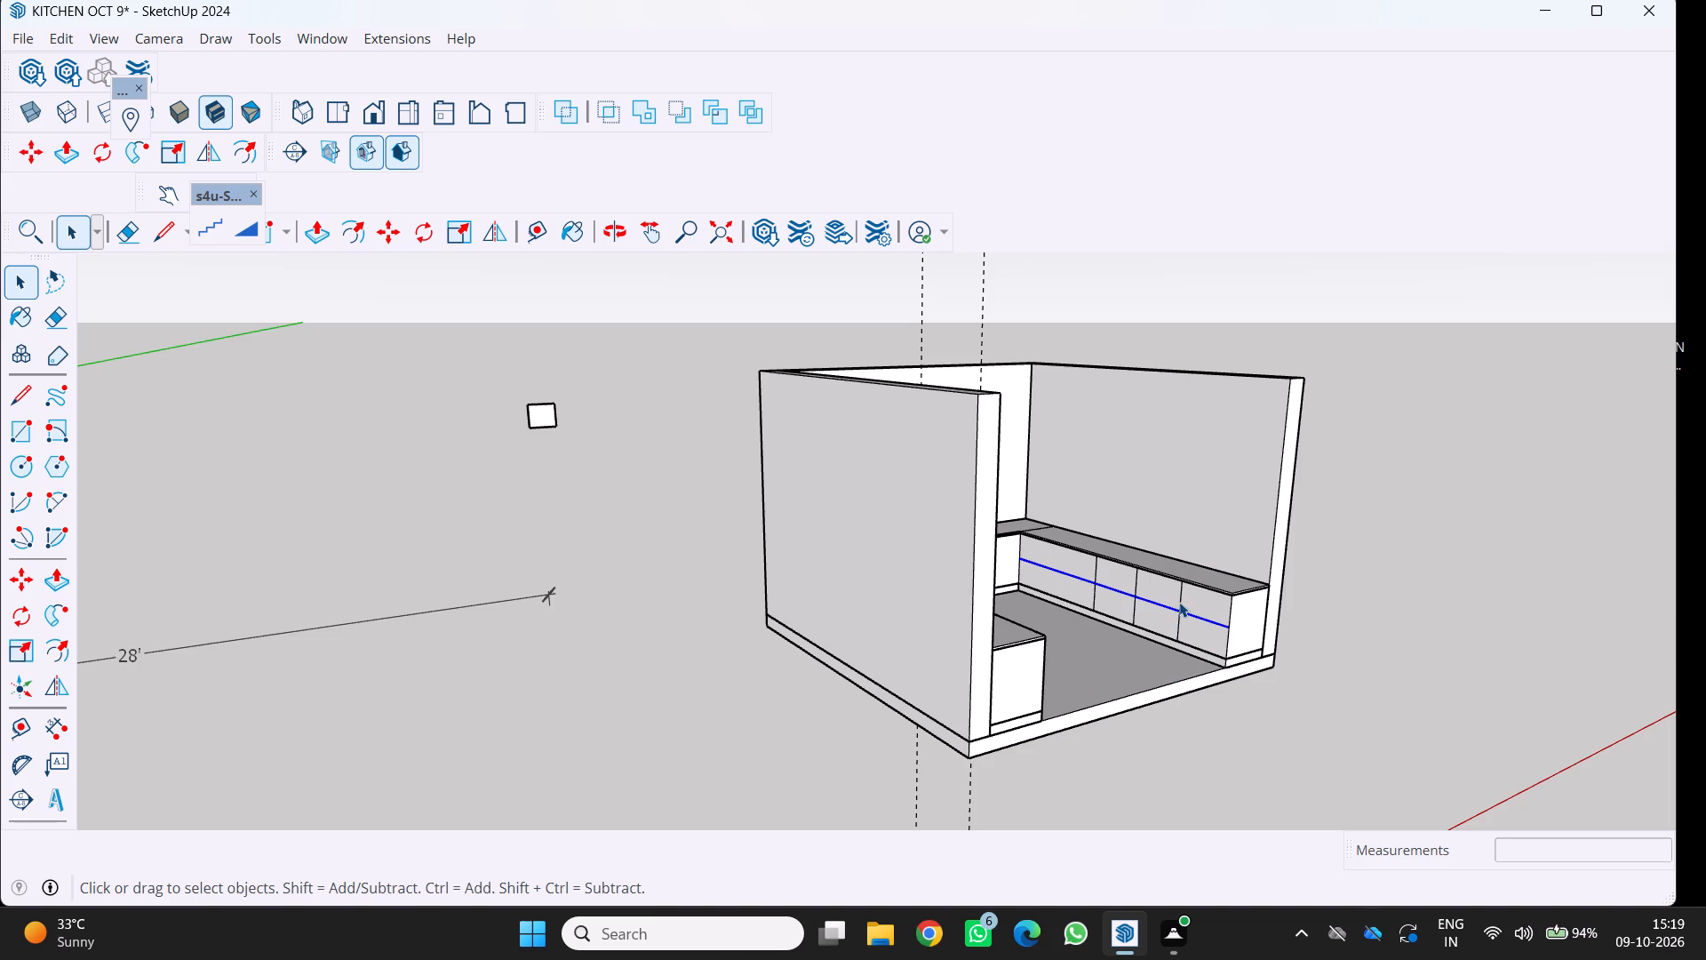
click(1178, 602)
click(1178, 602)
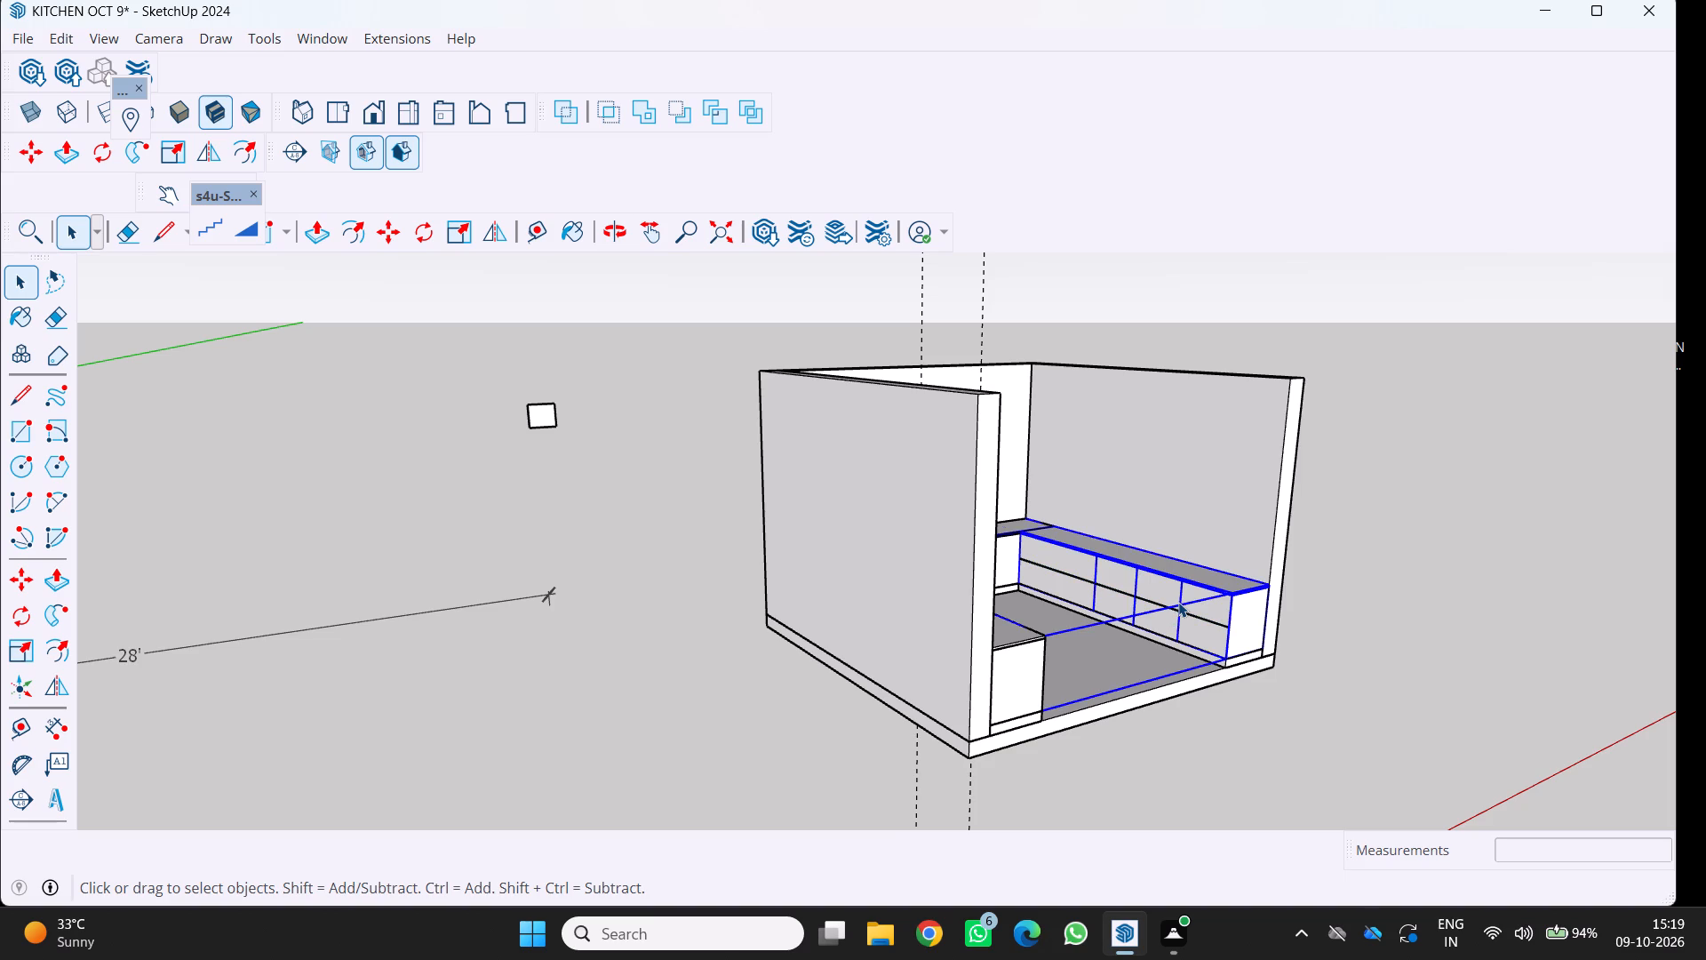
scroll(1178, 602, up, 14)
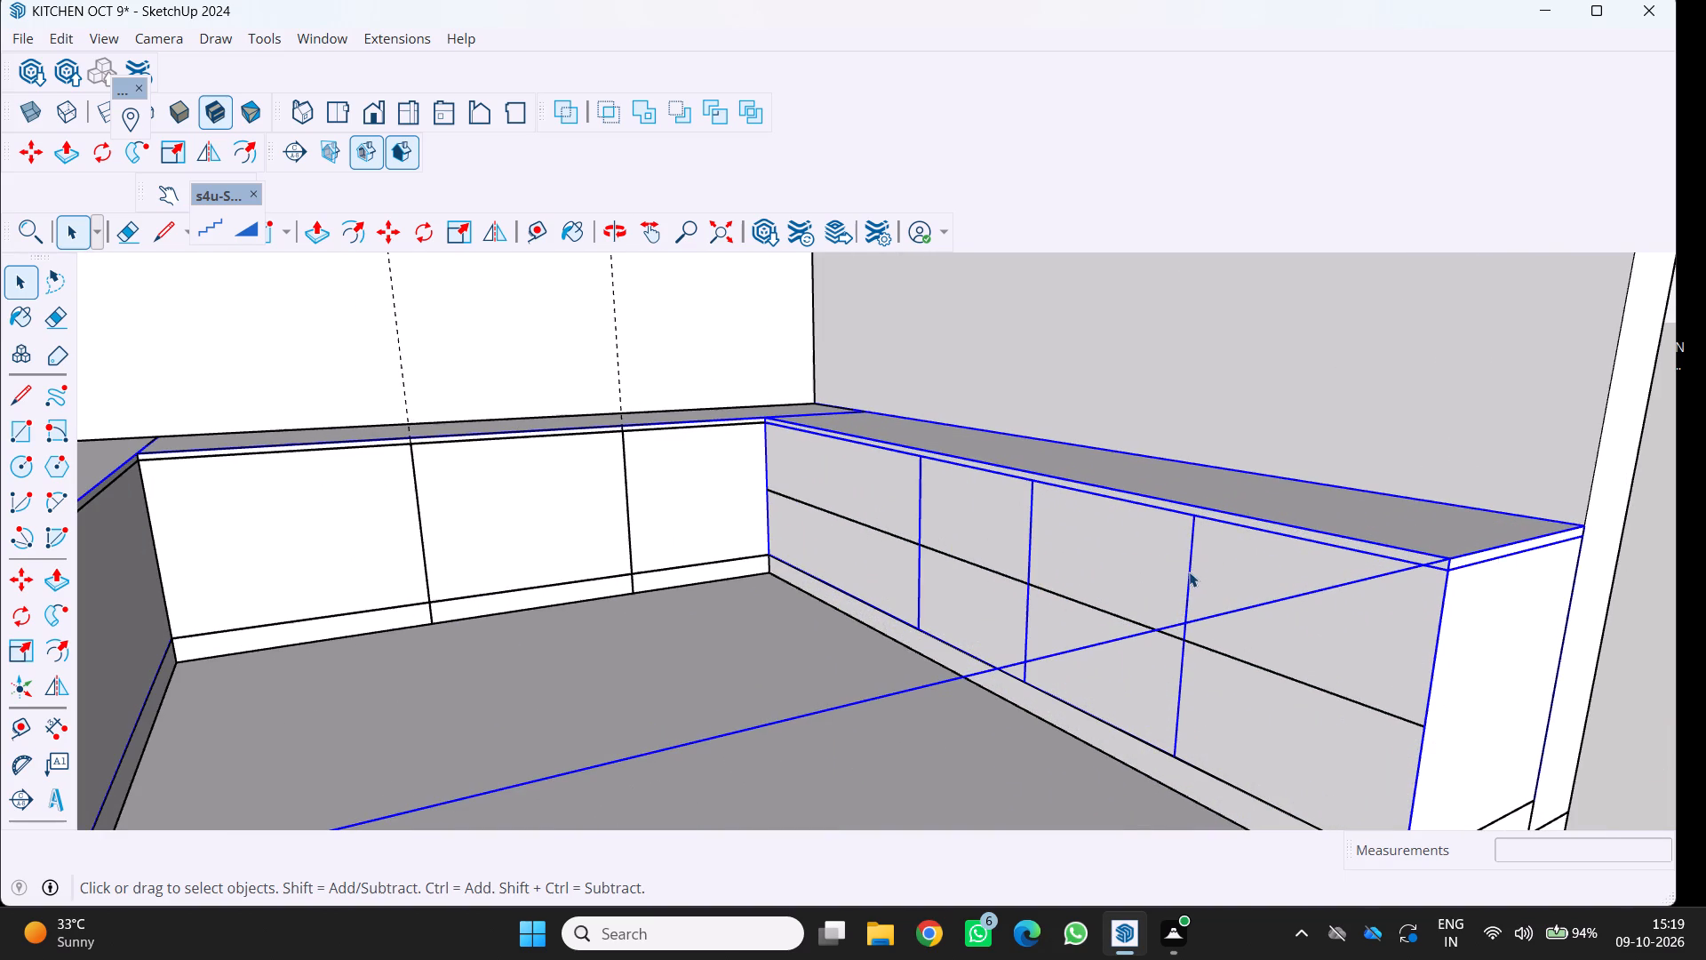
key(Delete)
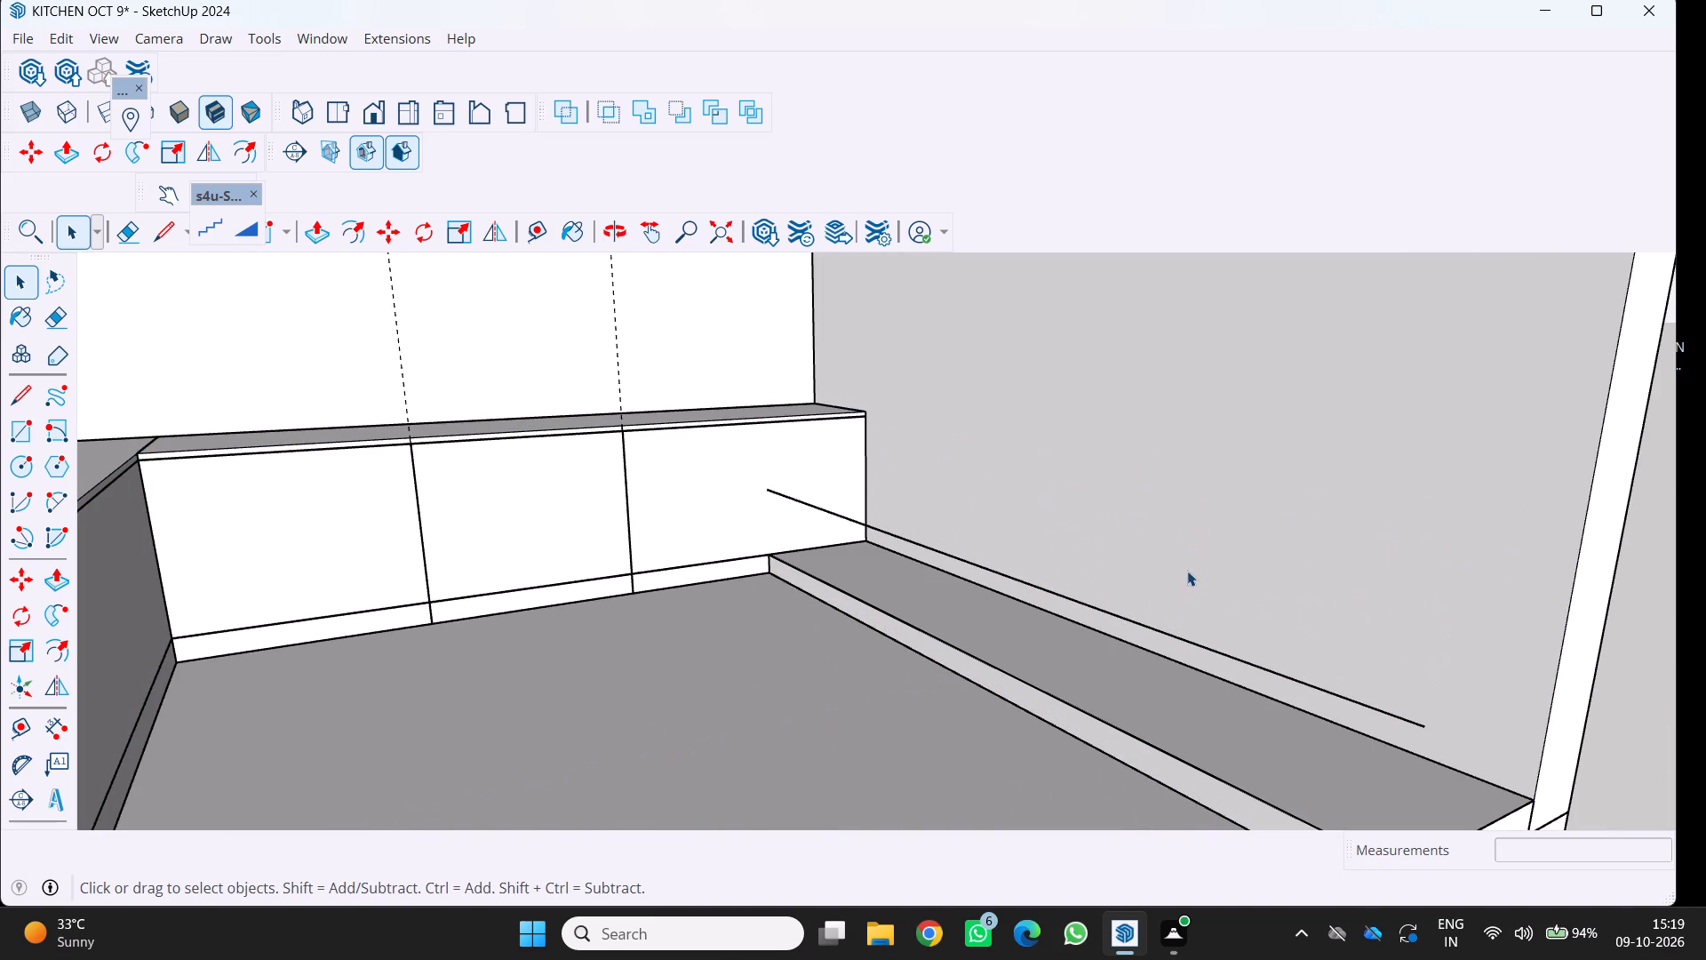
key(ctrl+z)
Save the model.
key(ctrl+s)
Draw a narrow rectangle about 1 15/16" by 3' 9/16" where the box protruding from the back wall's outer face meets the wall.
scroll(1187, 571, down, 4)
scroll(1006, 580, down, 1)
middle_drag(1019, 585, 1133, 632)
scroll(1074, 613, down, 1)
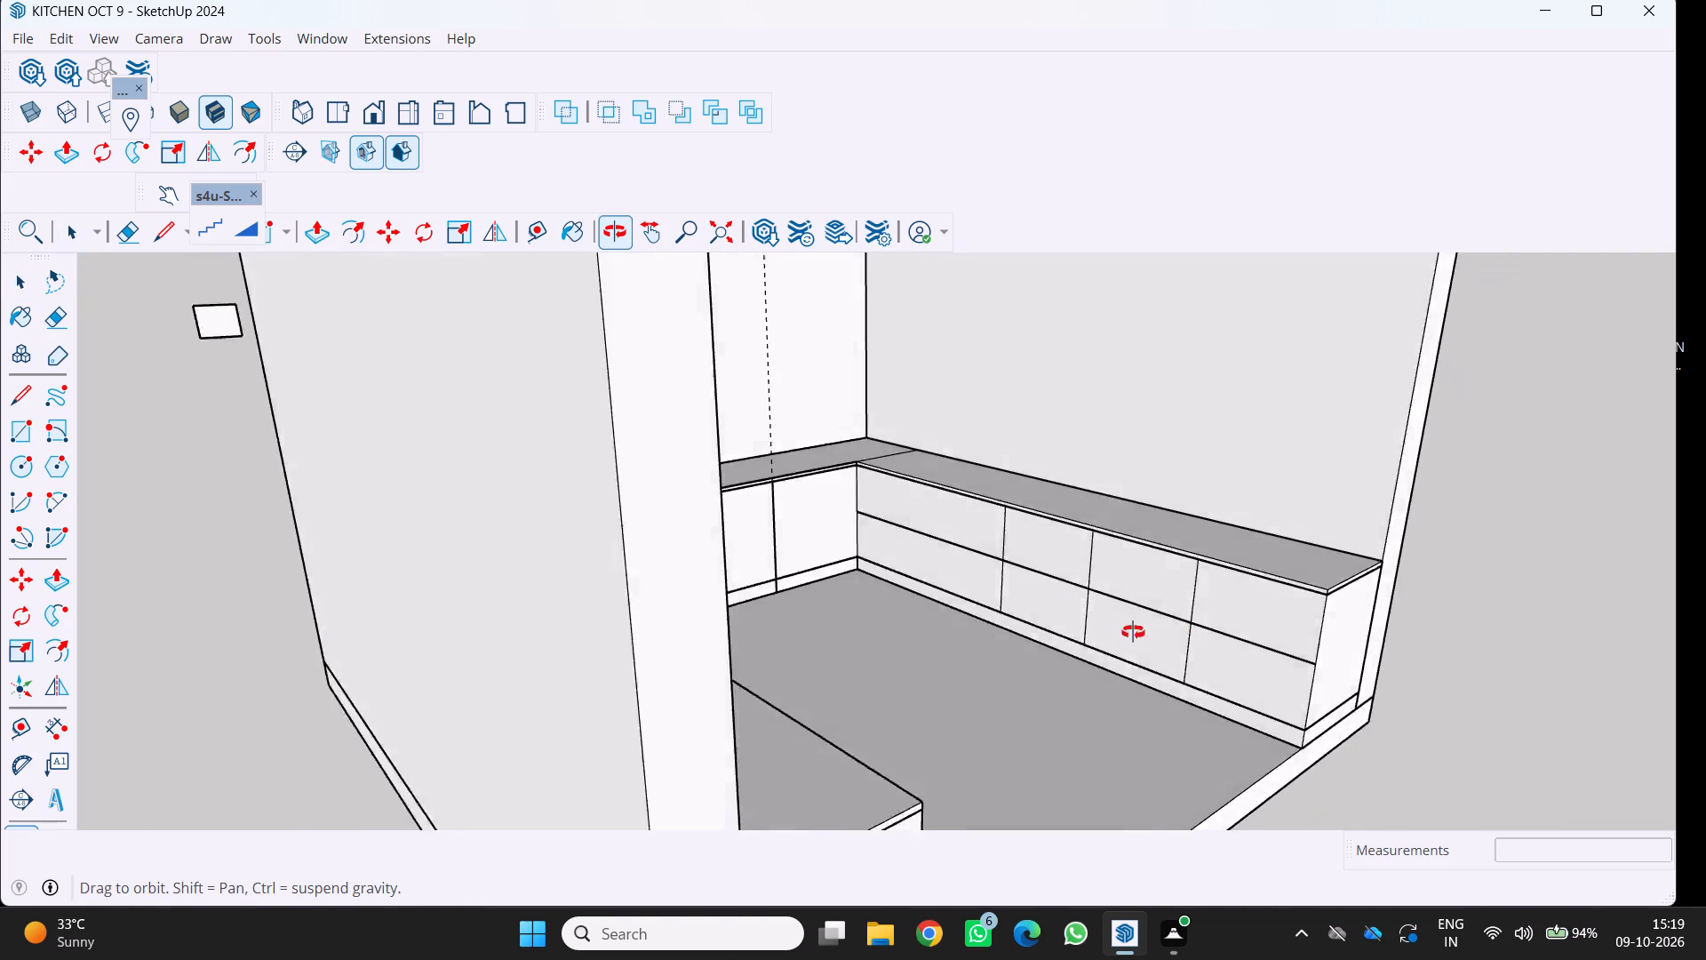
middle_drag(1133, 632, 1414, 616)
scroll(51, 790, down, 6)
scroll(236, 593, down, 6)
middle_drag(293, 552, 585, 461)
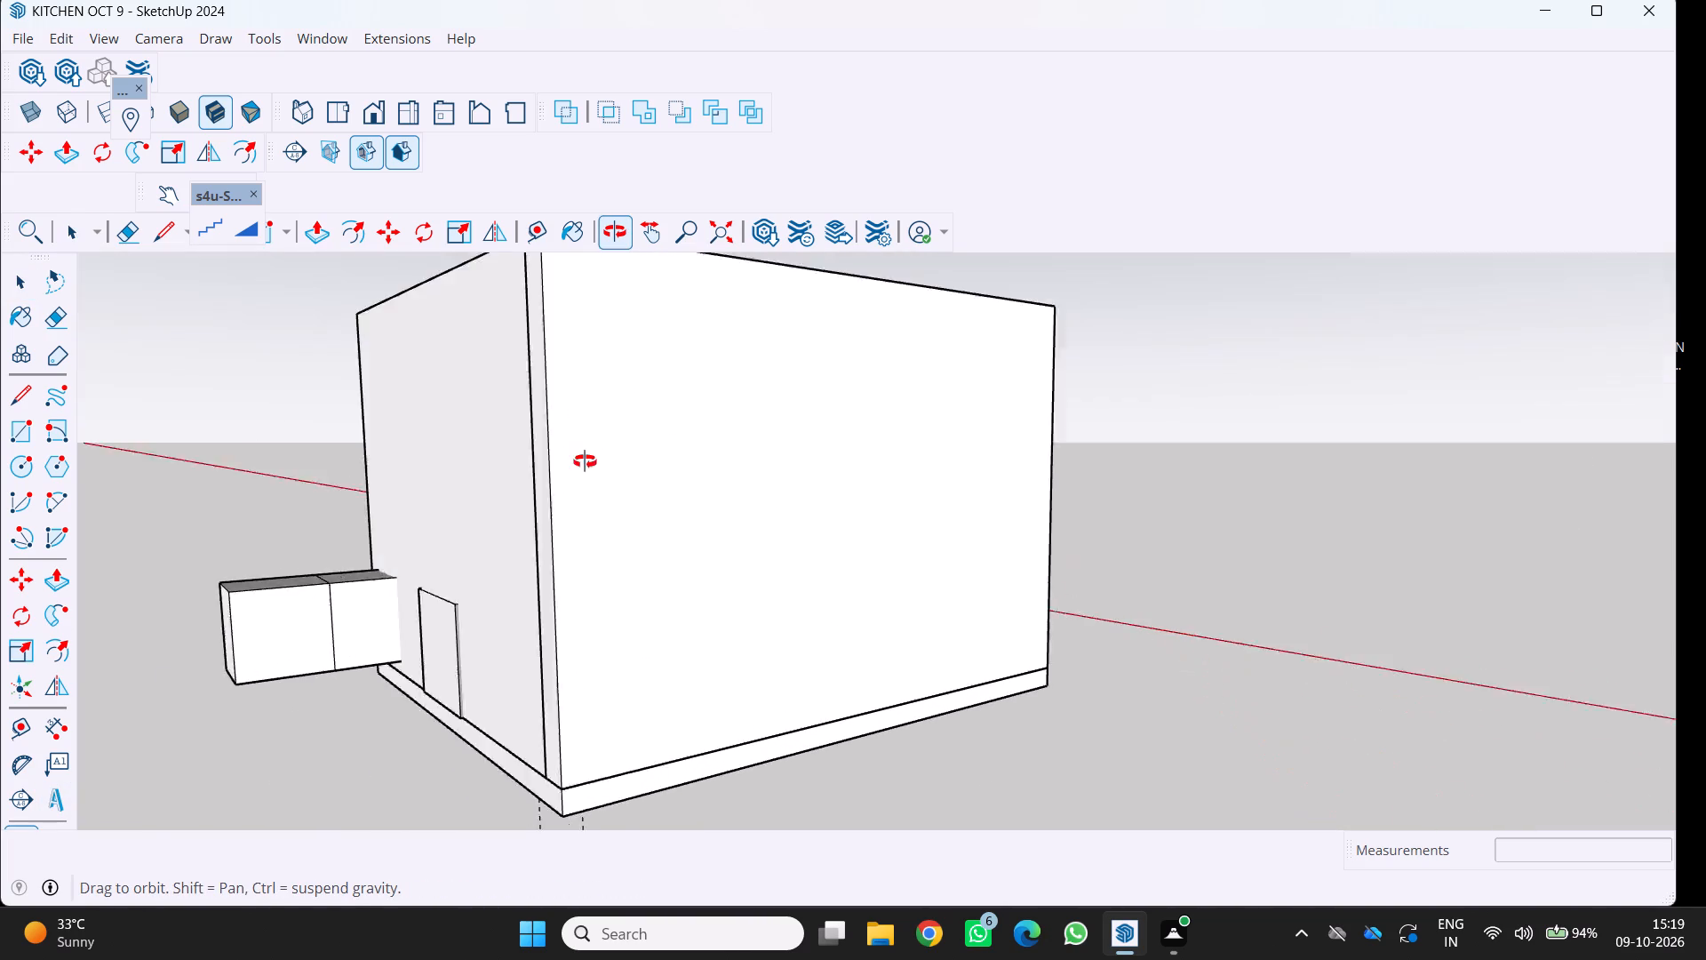
middle_drag(585, 461, 600, 457)
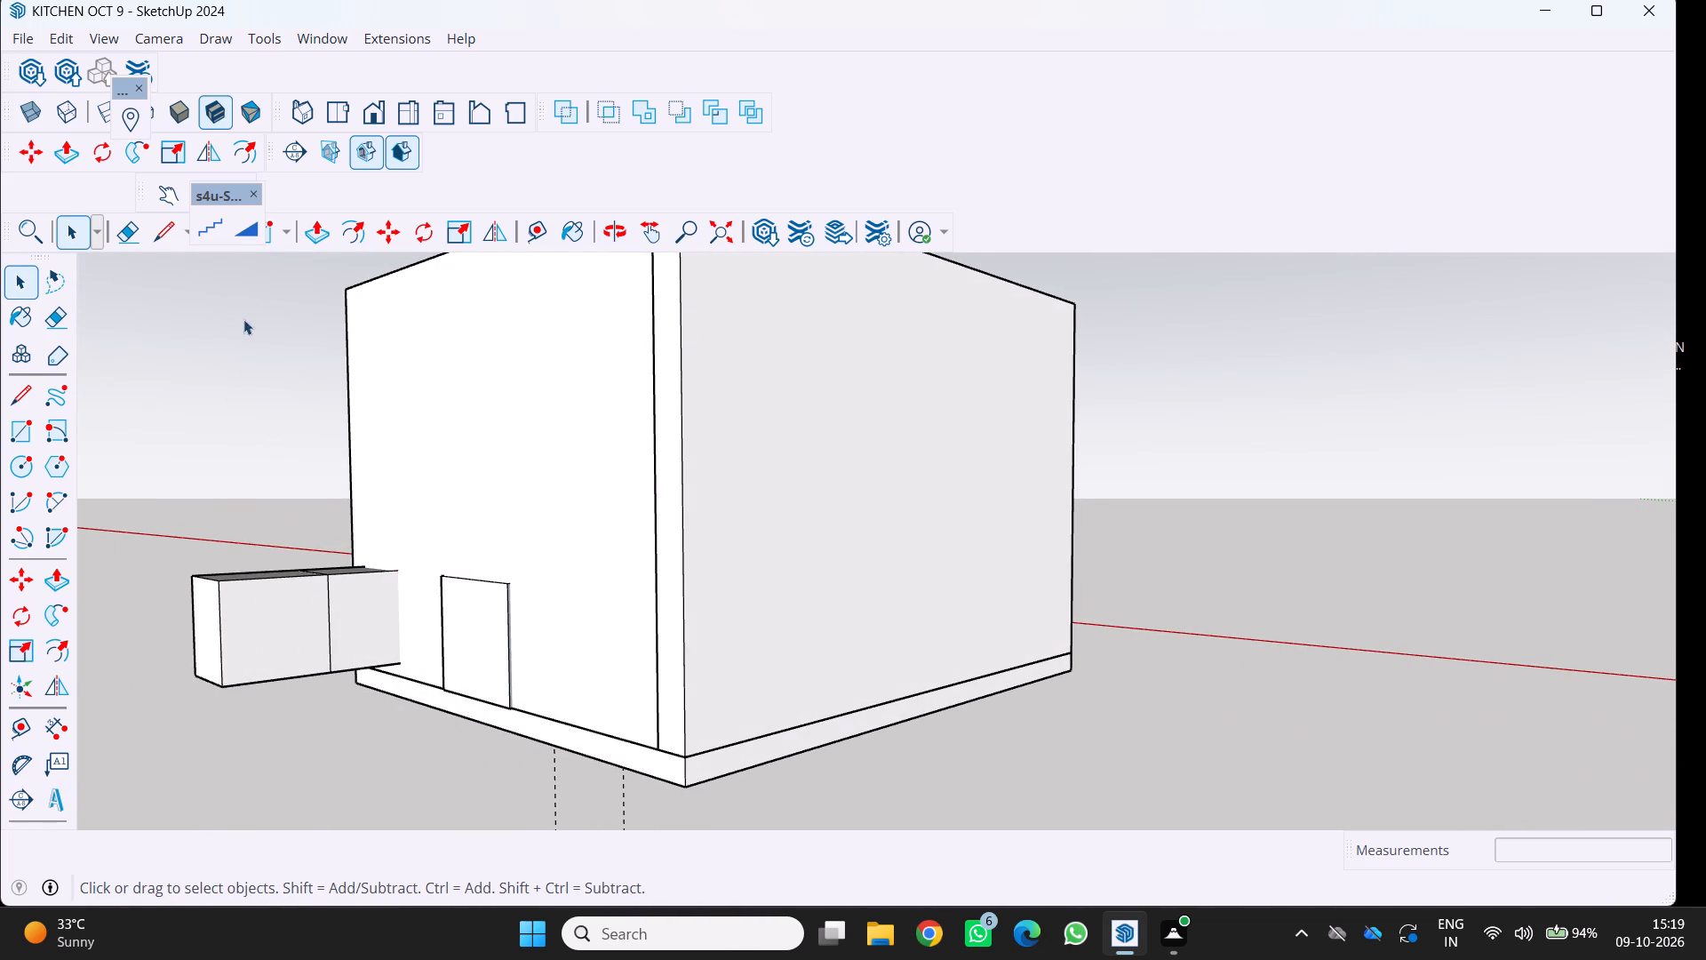
click(28, 436)
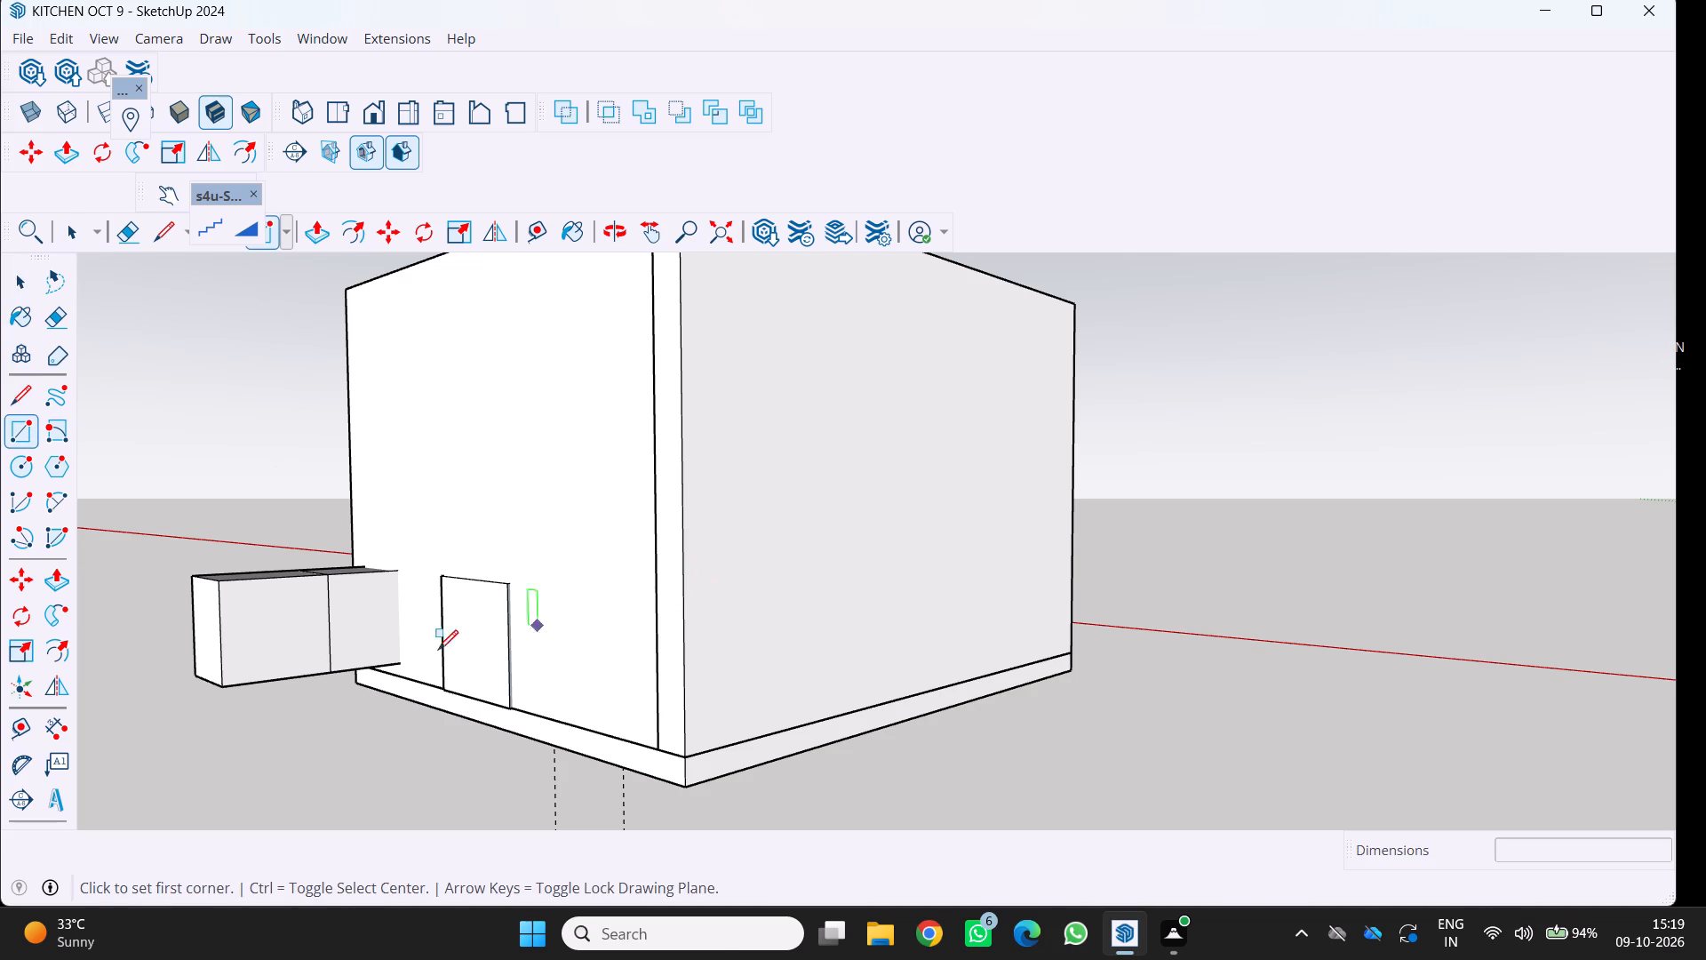
middle_drag(383, 582, 463, 672)
scroll(383, 582, up, 1)
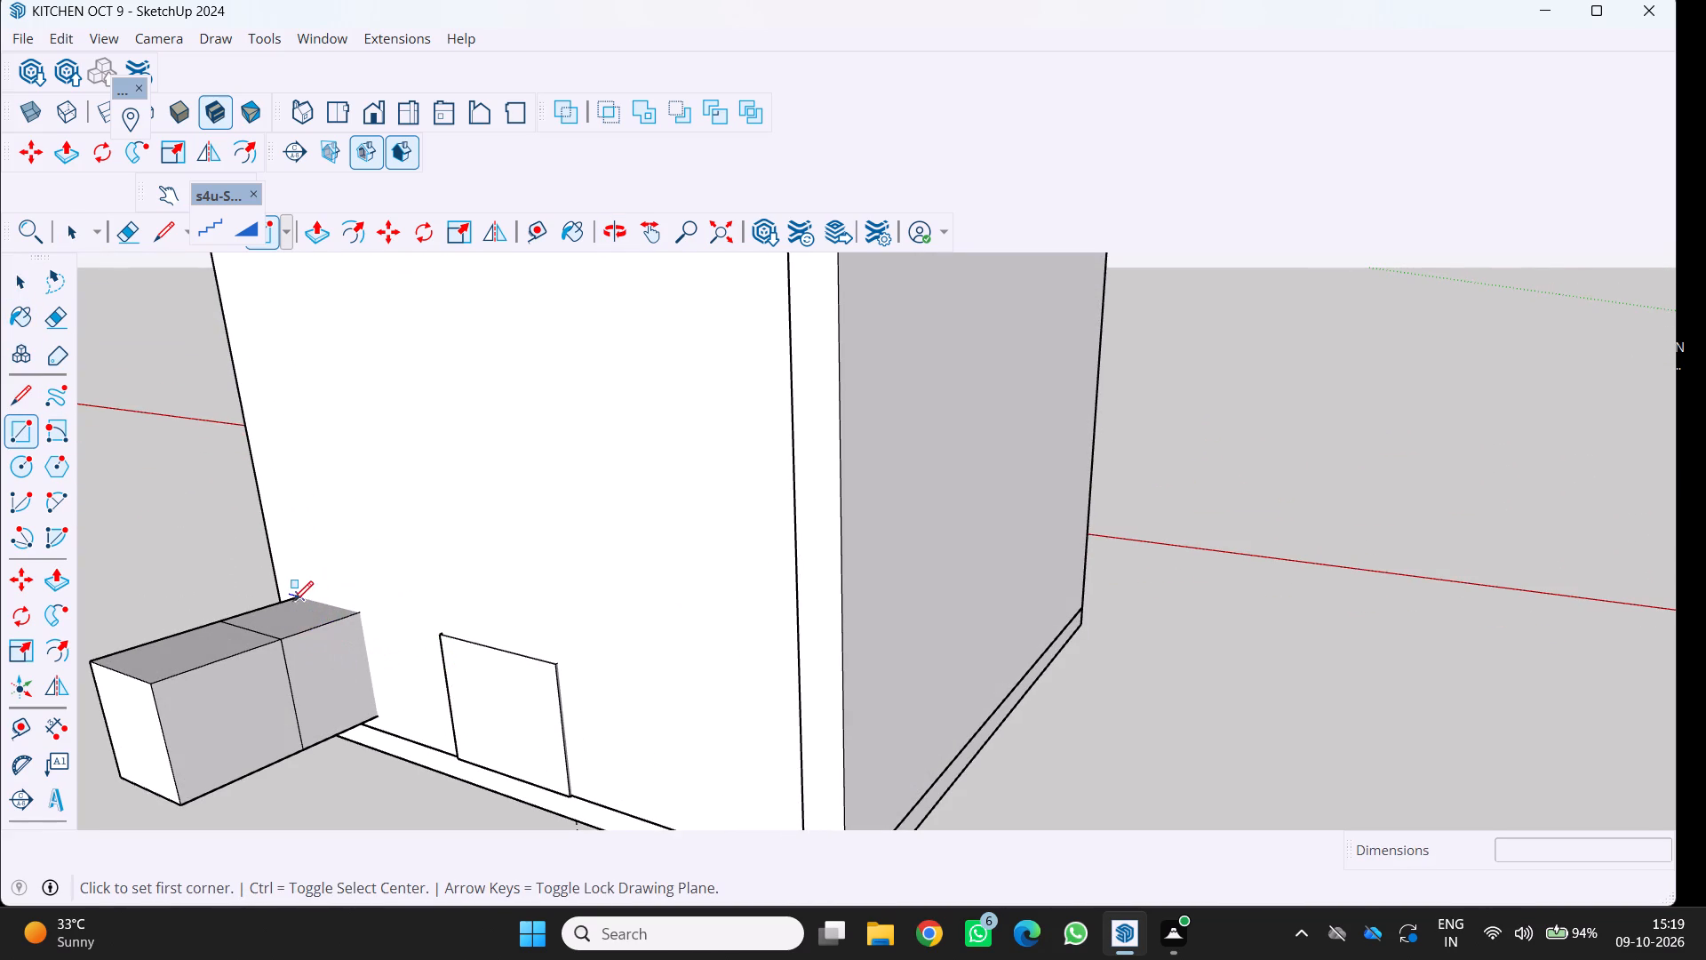
click(292, 600)
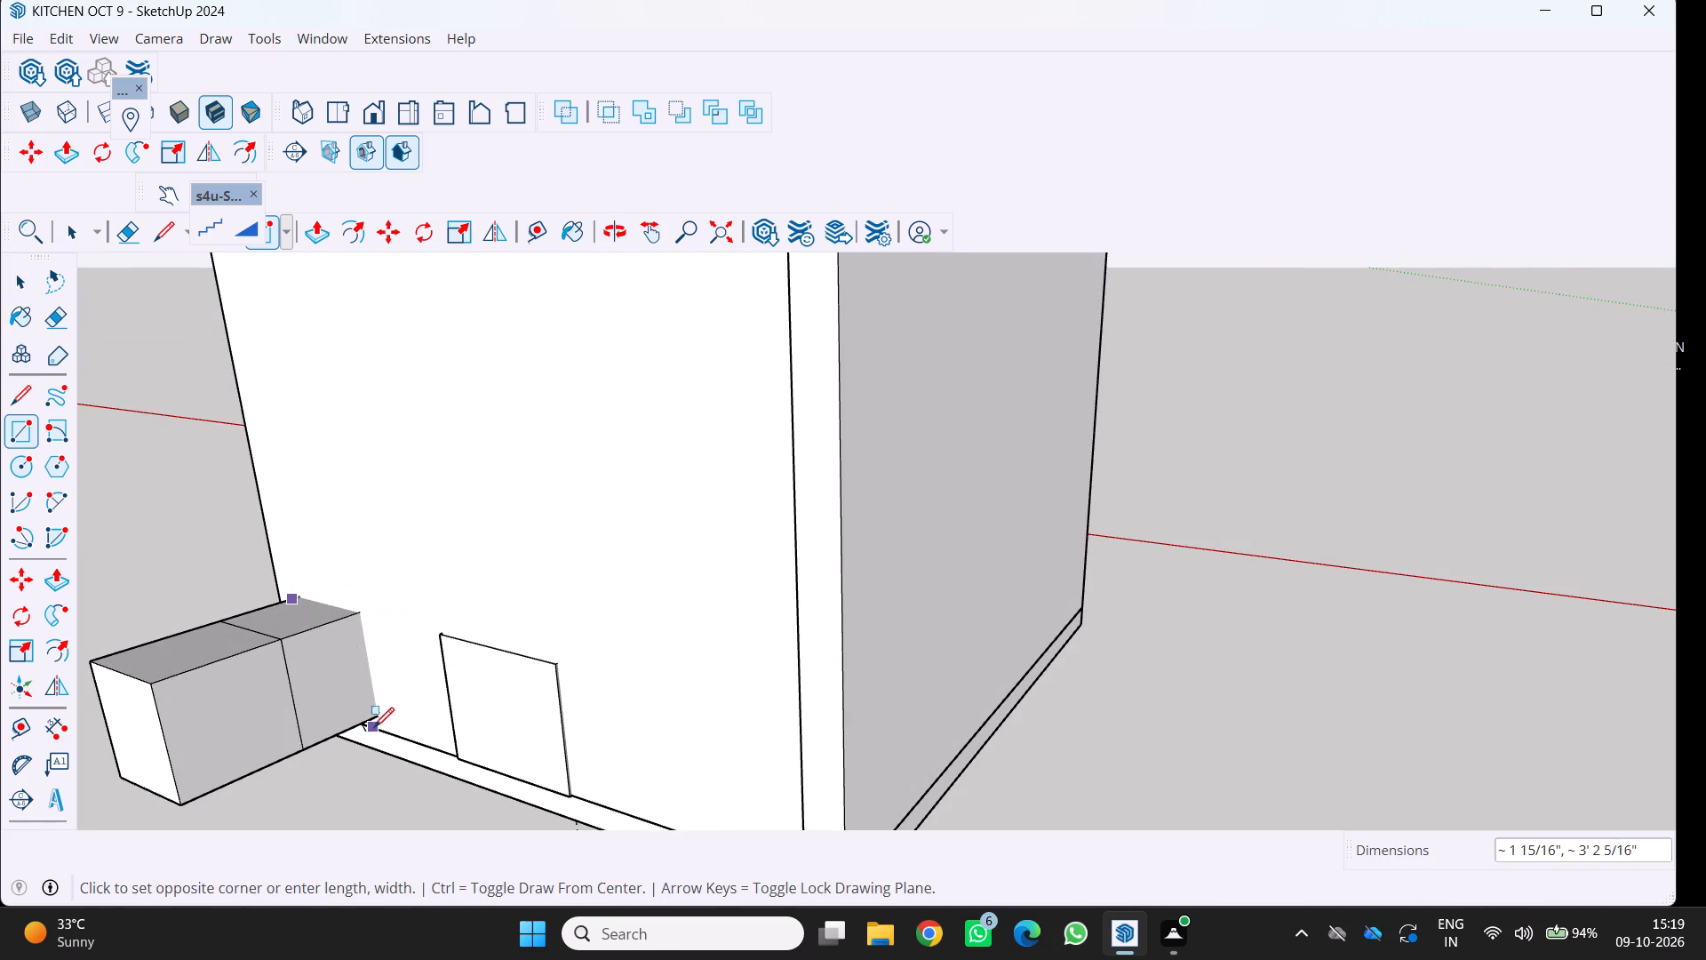
click(379, 715)
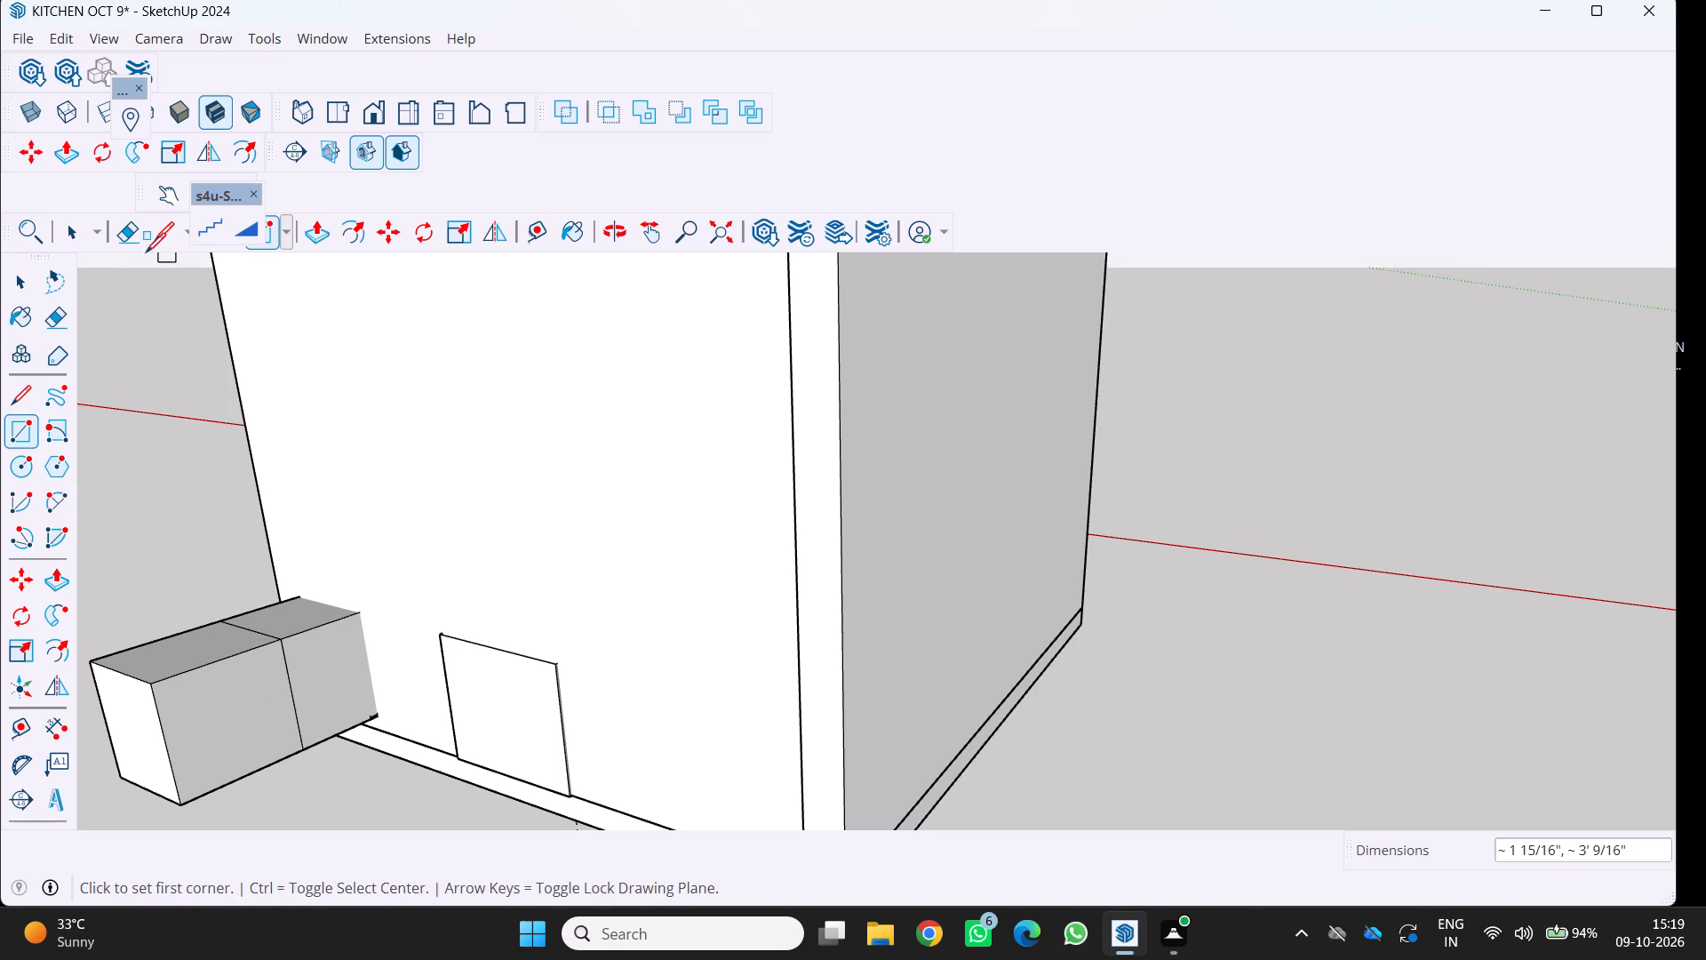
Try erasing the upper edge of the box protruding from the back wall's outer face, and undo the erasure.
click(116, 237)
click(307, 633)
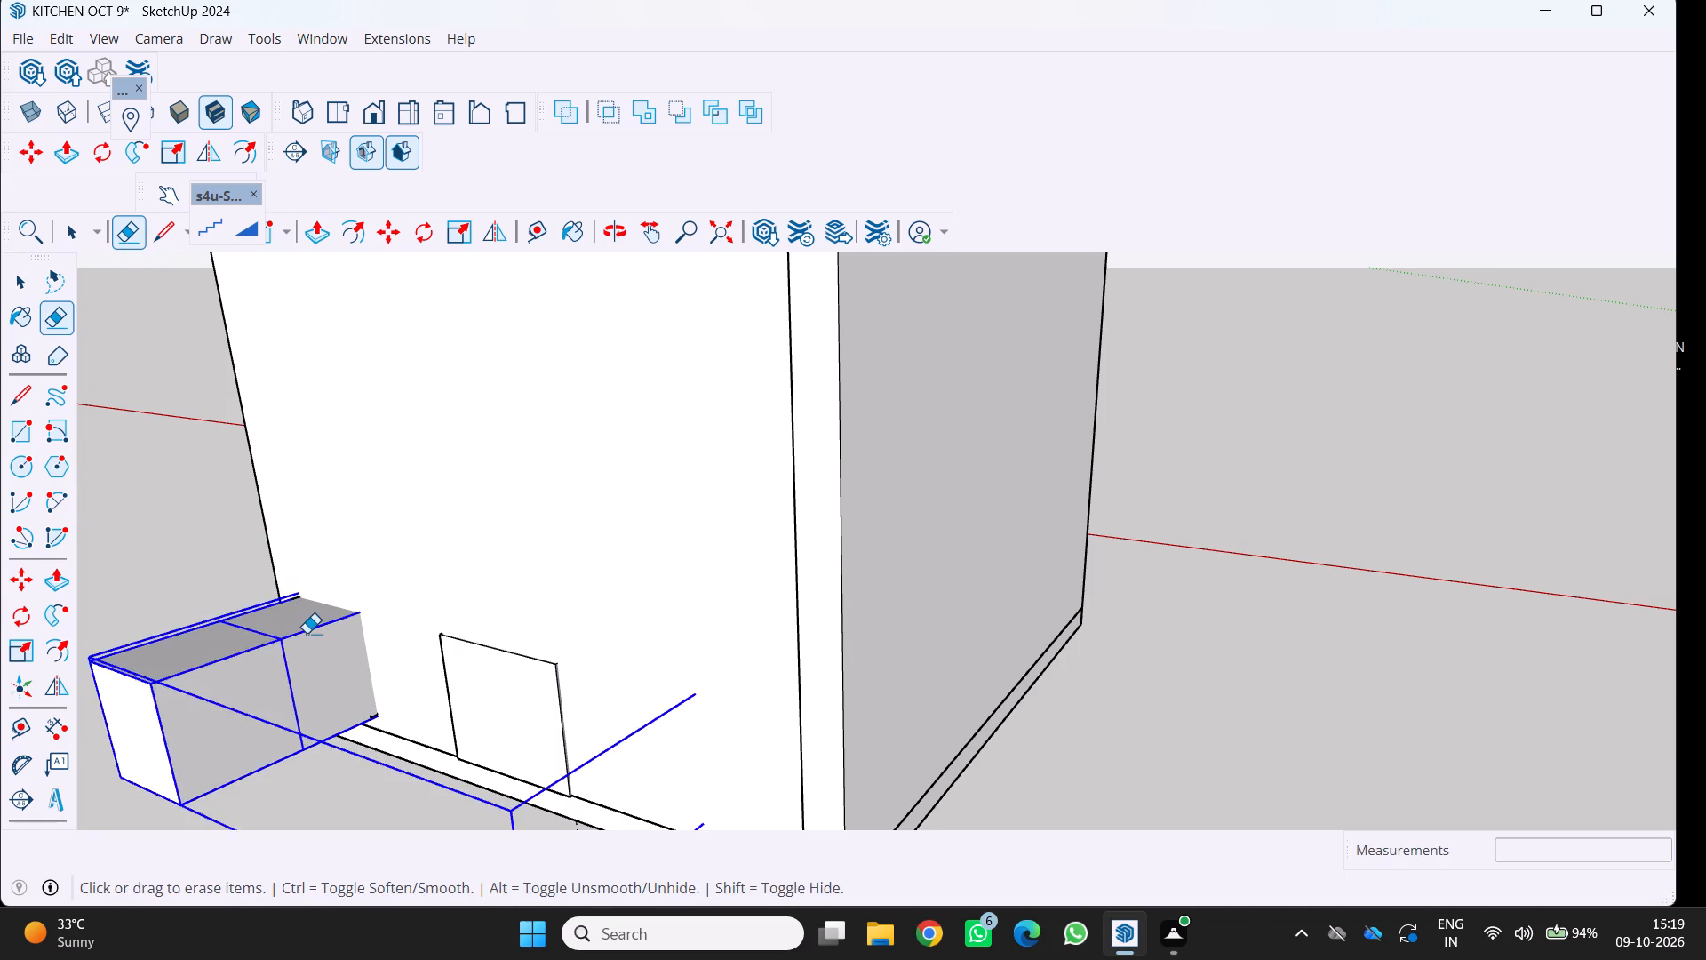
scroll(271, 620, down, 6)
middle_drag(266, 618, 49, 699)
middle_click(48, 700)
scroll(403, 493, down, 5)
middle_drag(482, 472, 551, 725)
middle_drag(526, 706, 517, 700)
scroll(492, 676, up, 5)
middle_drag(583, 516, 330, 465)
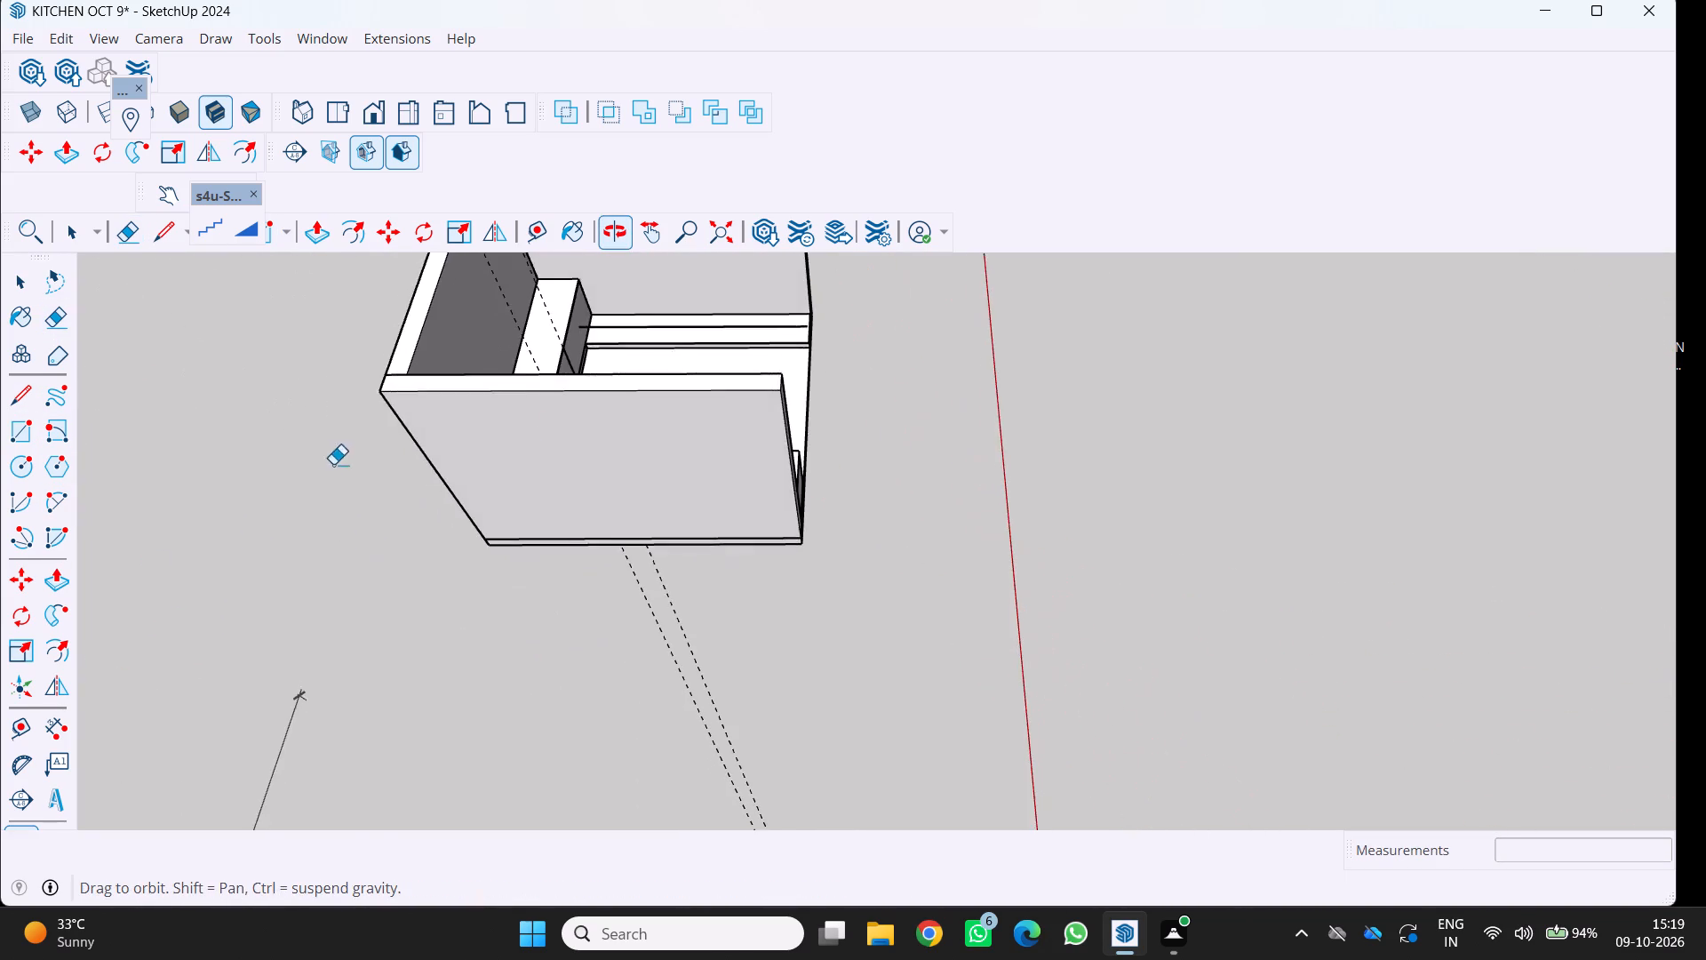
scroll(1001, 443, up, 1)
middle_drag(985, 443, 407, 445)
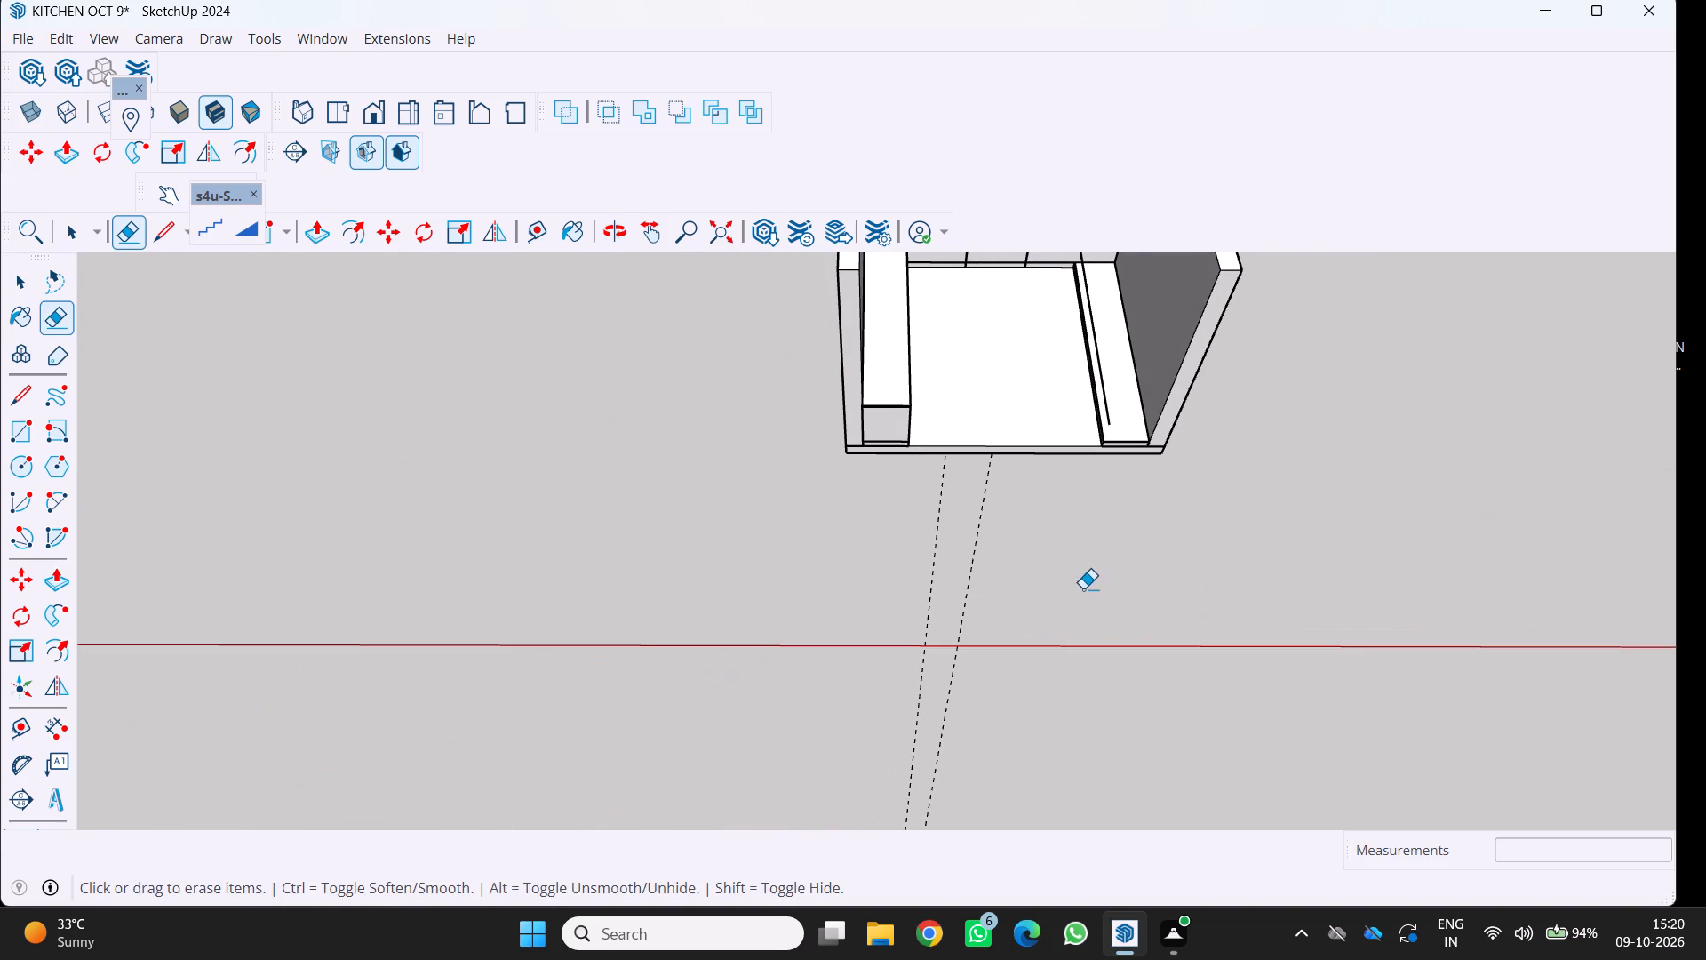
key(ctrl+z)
Erase the side-wall base unit with the divided front, together with its countertop, by one of its vertical division lines.
scroll(1131, 548, down, 1)
middle_drag(1132, 548, 1590, 494)
scroll(1448, 530, down, 6)
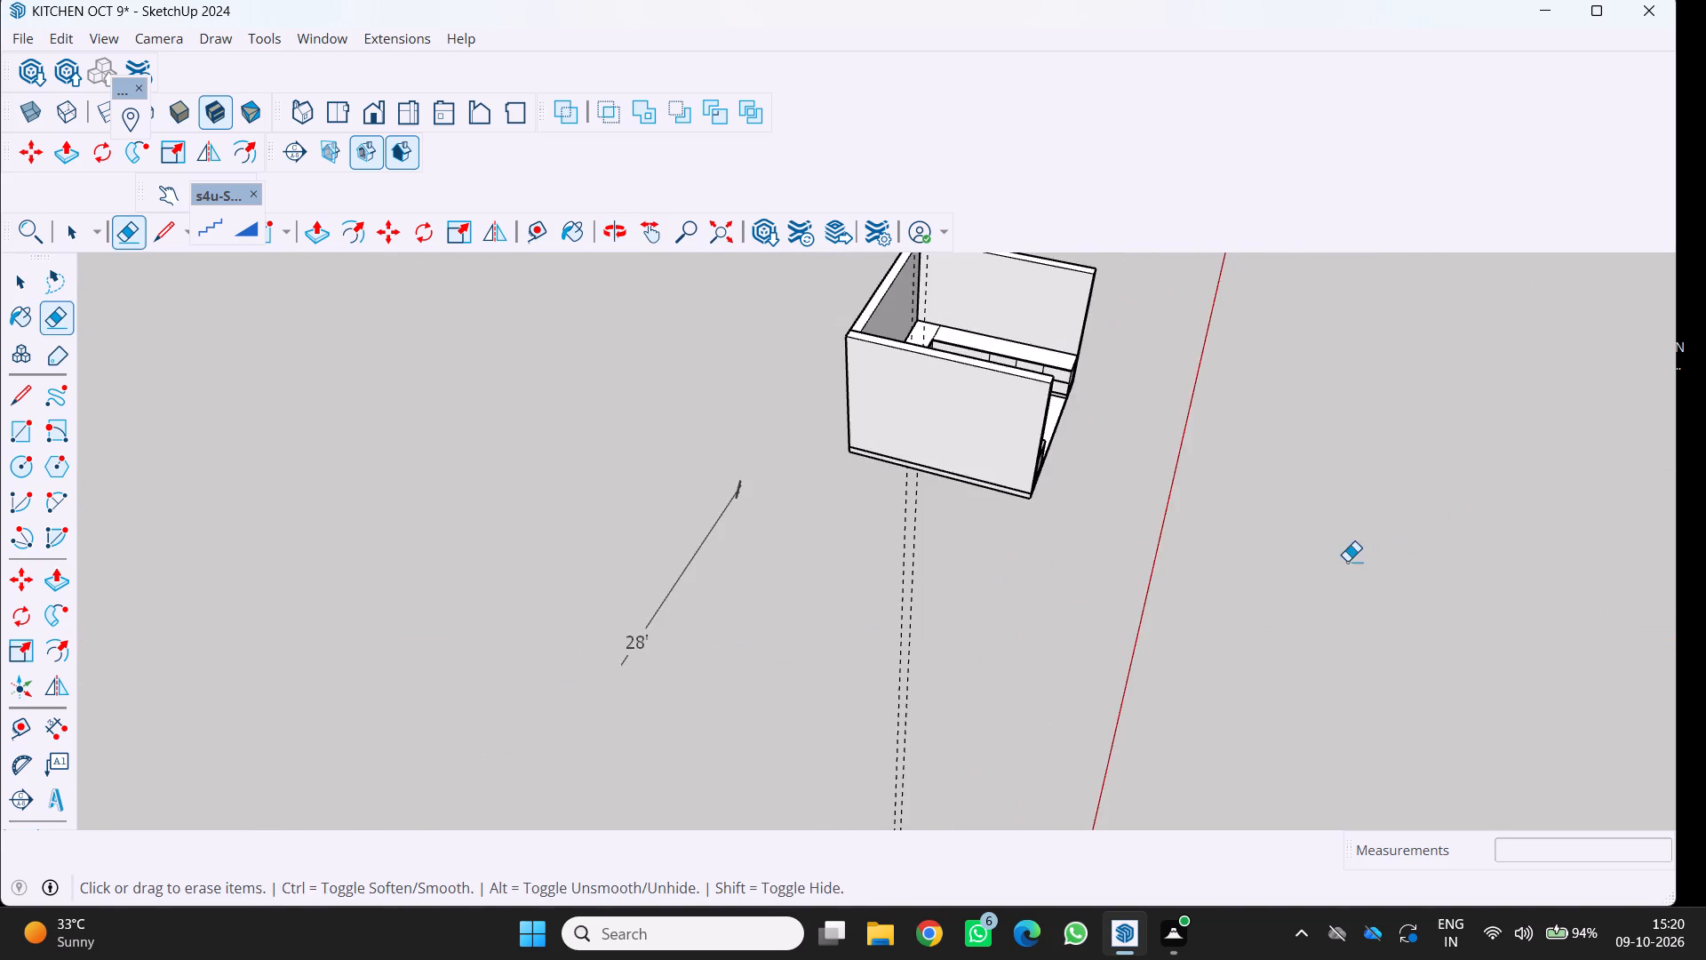
middle_drag(1336, 563, 1080, 502)
middle_drag(1080, 502, 1071, 502)
scroll(1072, 569, up, 3)
middle_drag(1073, 568, 724, 551)
middle_click(724, 551)
scroll(724, 551, up, 2)
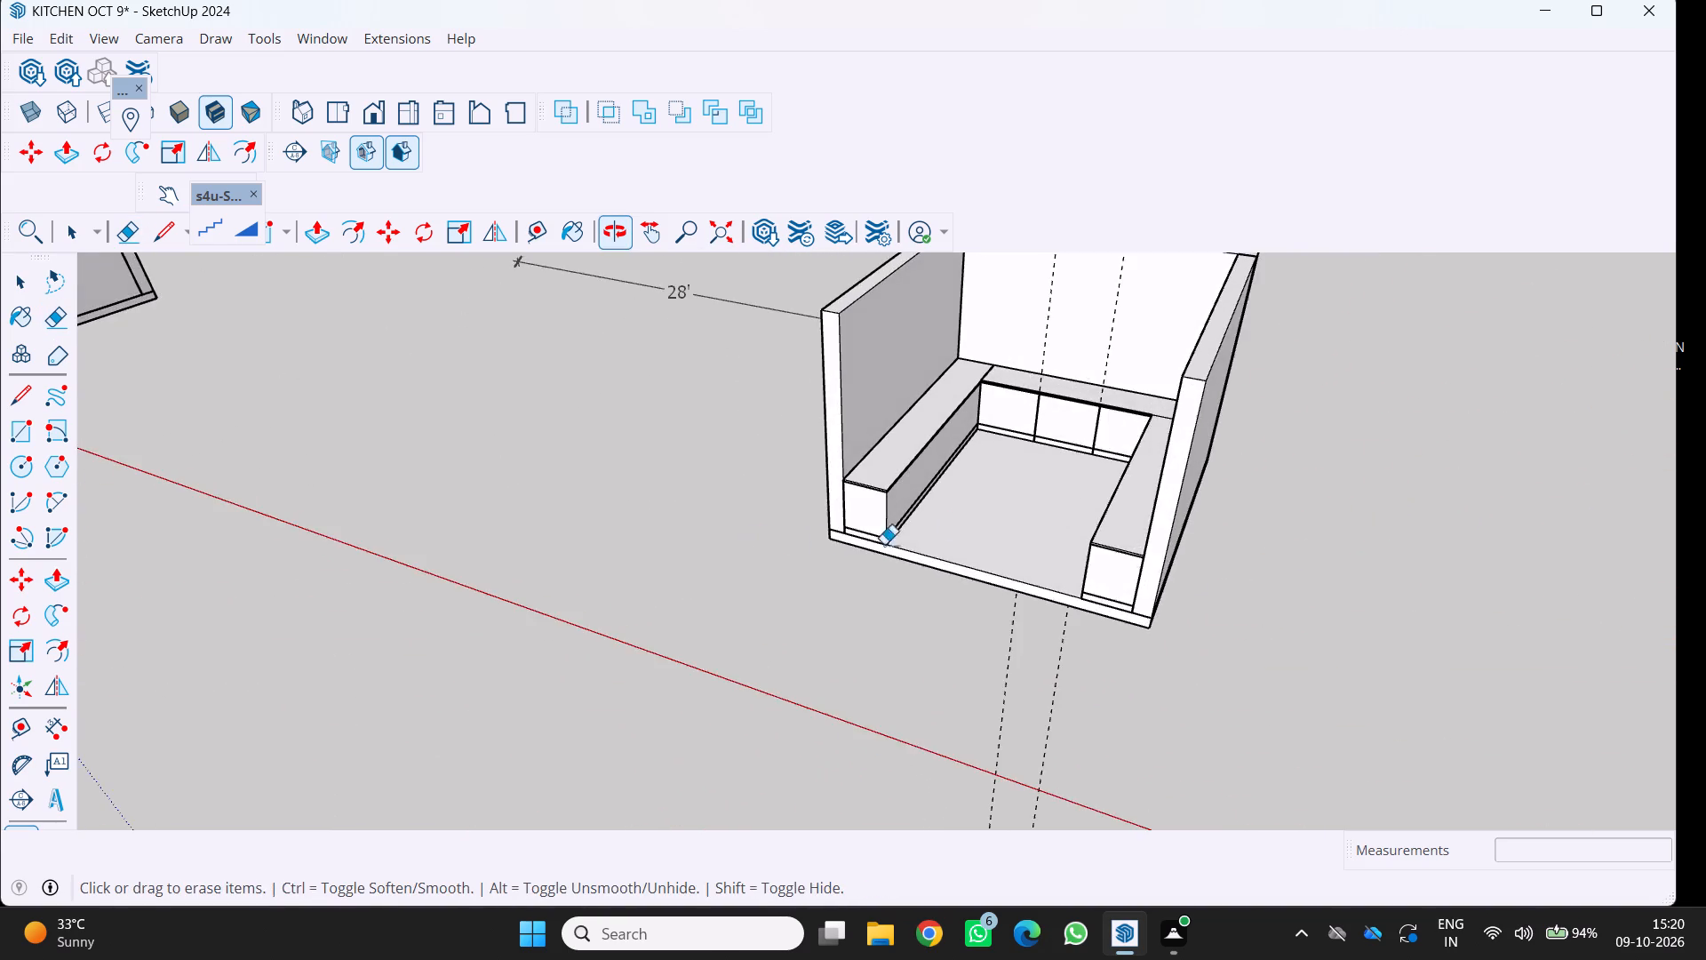
scroll(884, 544, up, 4)
middle_drag(1208, 498, 1558, 427)
scroll(972, 542, up, 1)
scroll(1383, 407, up, 2)
middle_drag(1383, 407, 1378, 420)
middle_drag(1374, 428, 1239, 537)
middle_click(1237, 537)
scroll(1127, 465, up, 4)
middle_drag(935, 565, 1133, 540)
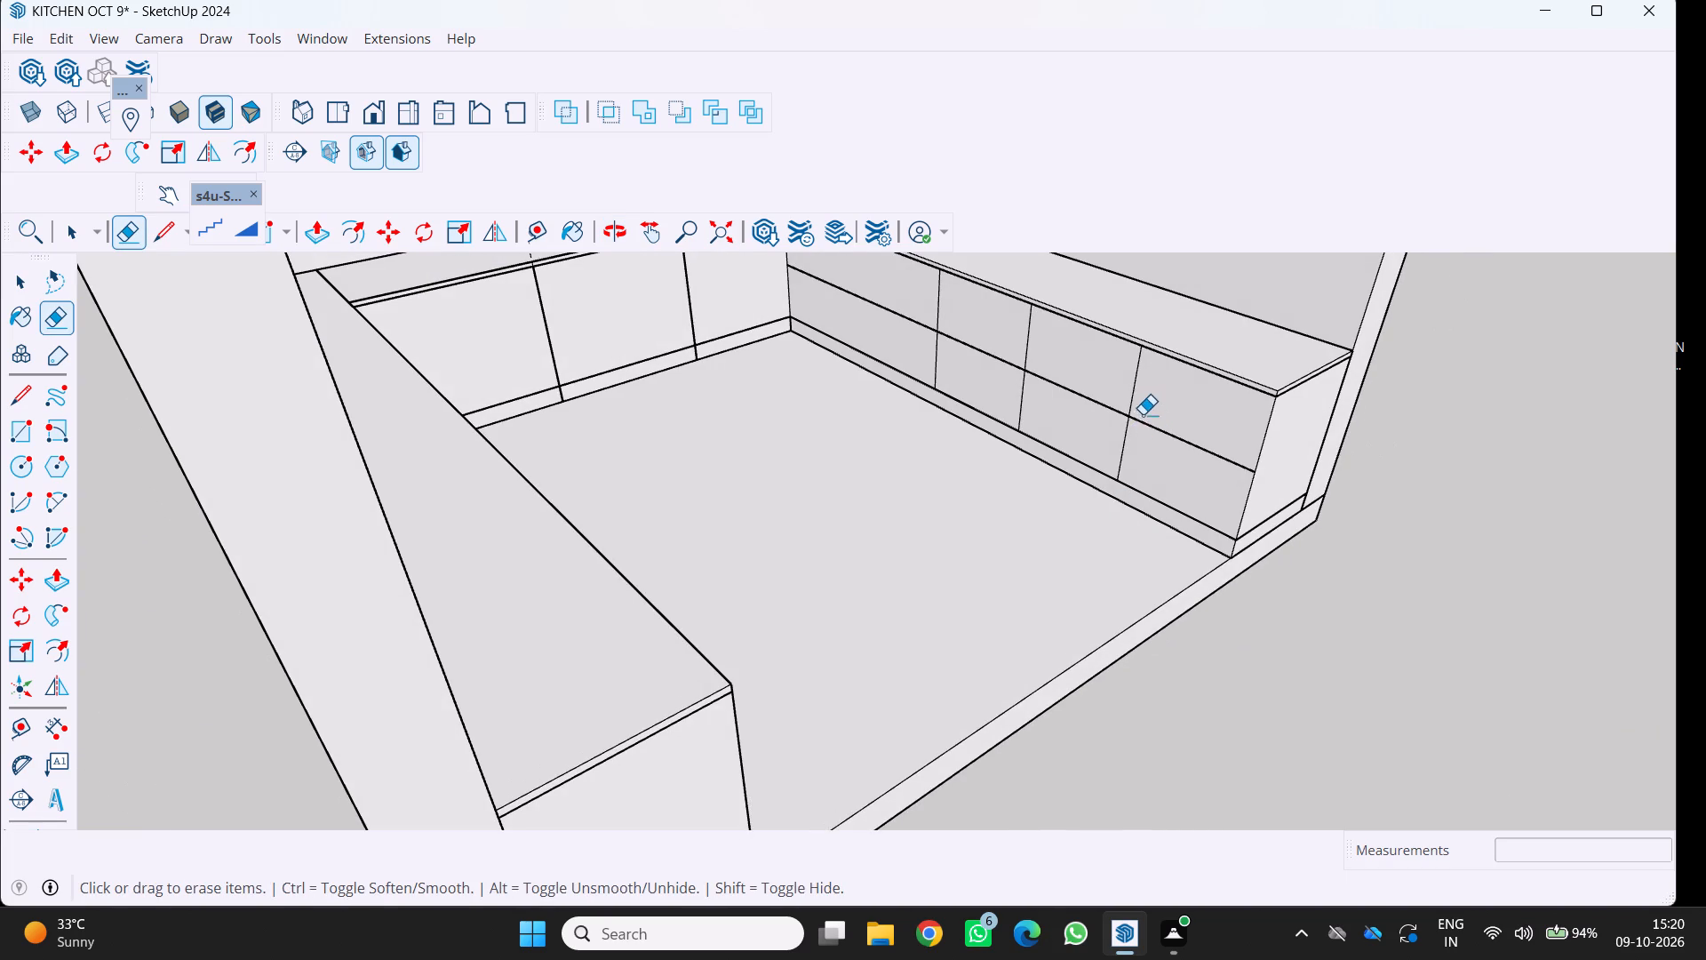
click(1135, 394)
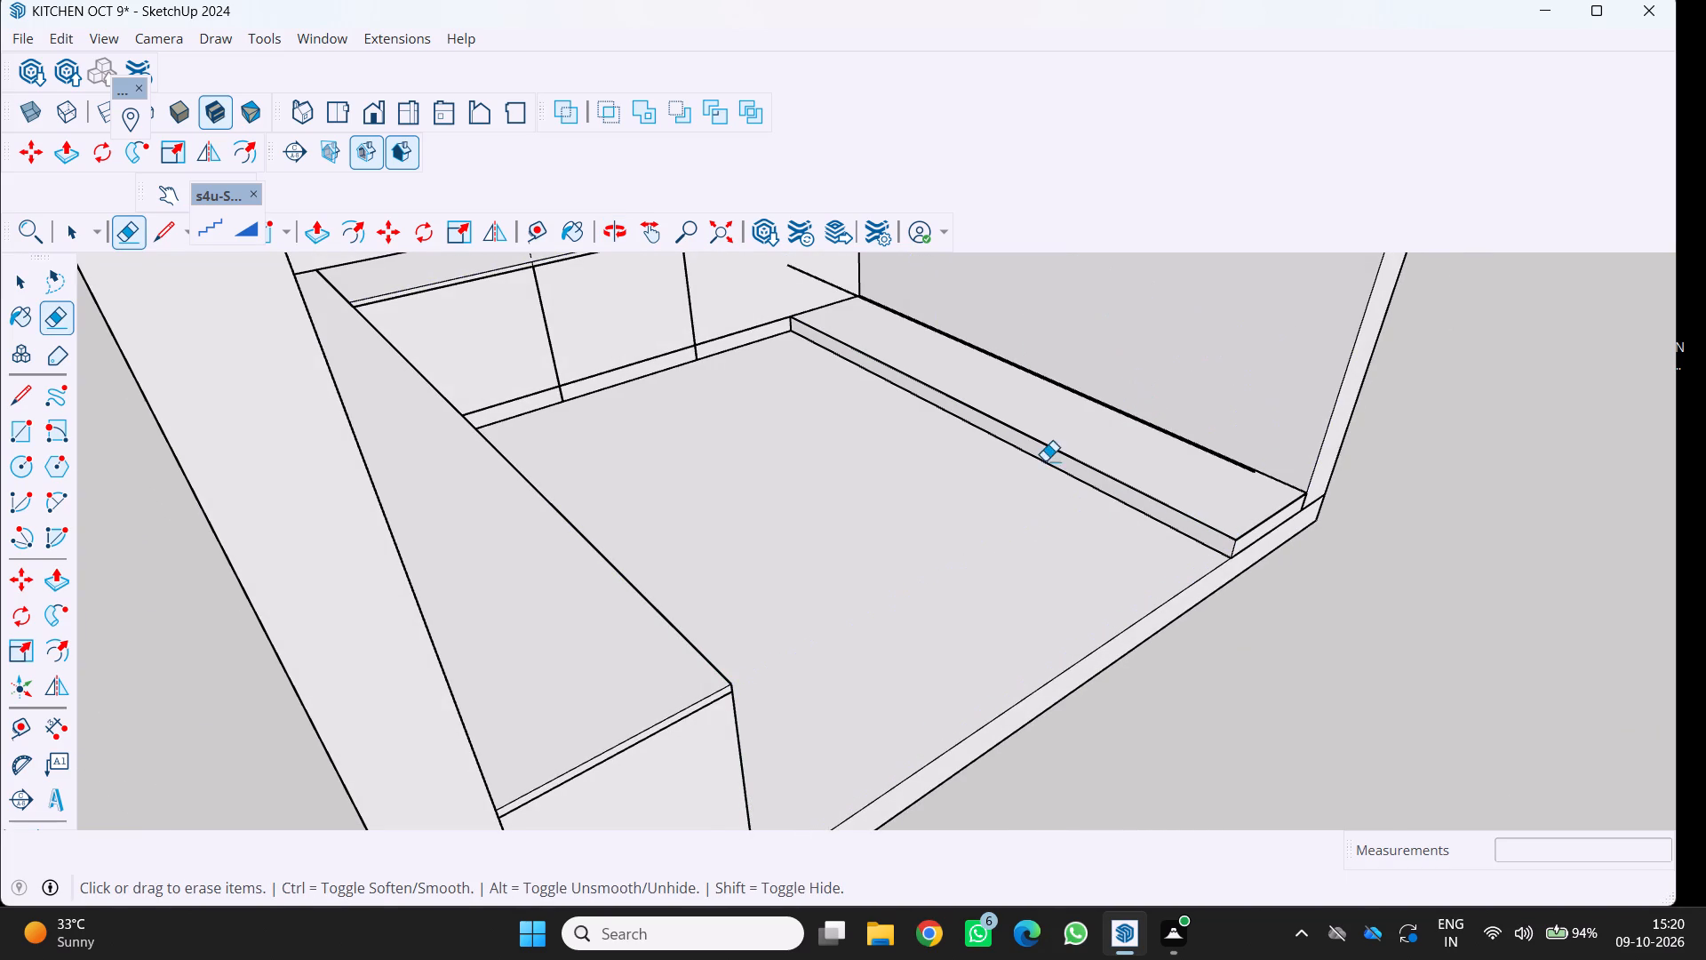
Erase the stray horizontal division line and the raised plinth left along the side wall.
scroll(1045, 460, down, 6)
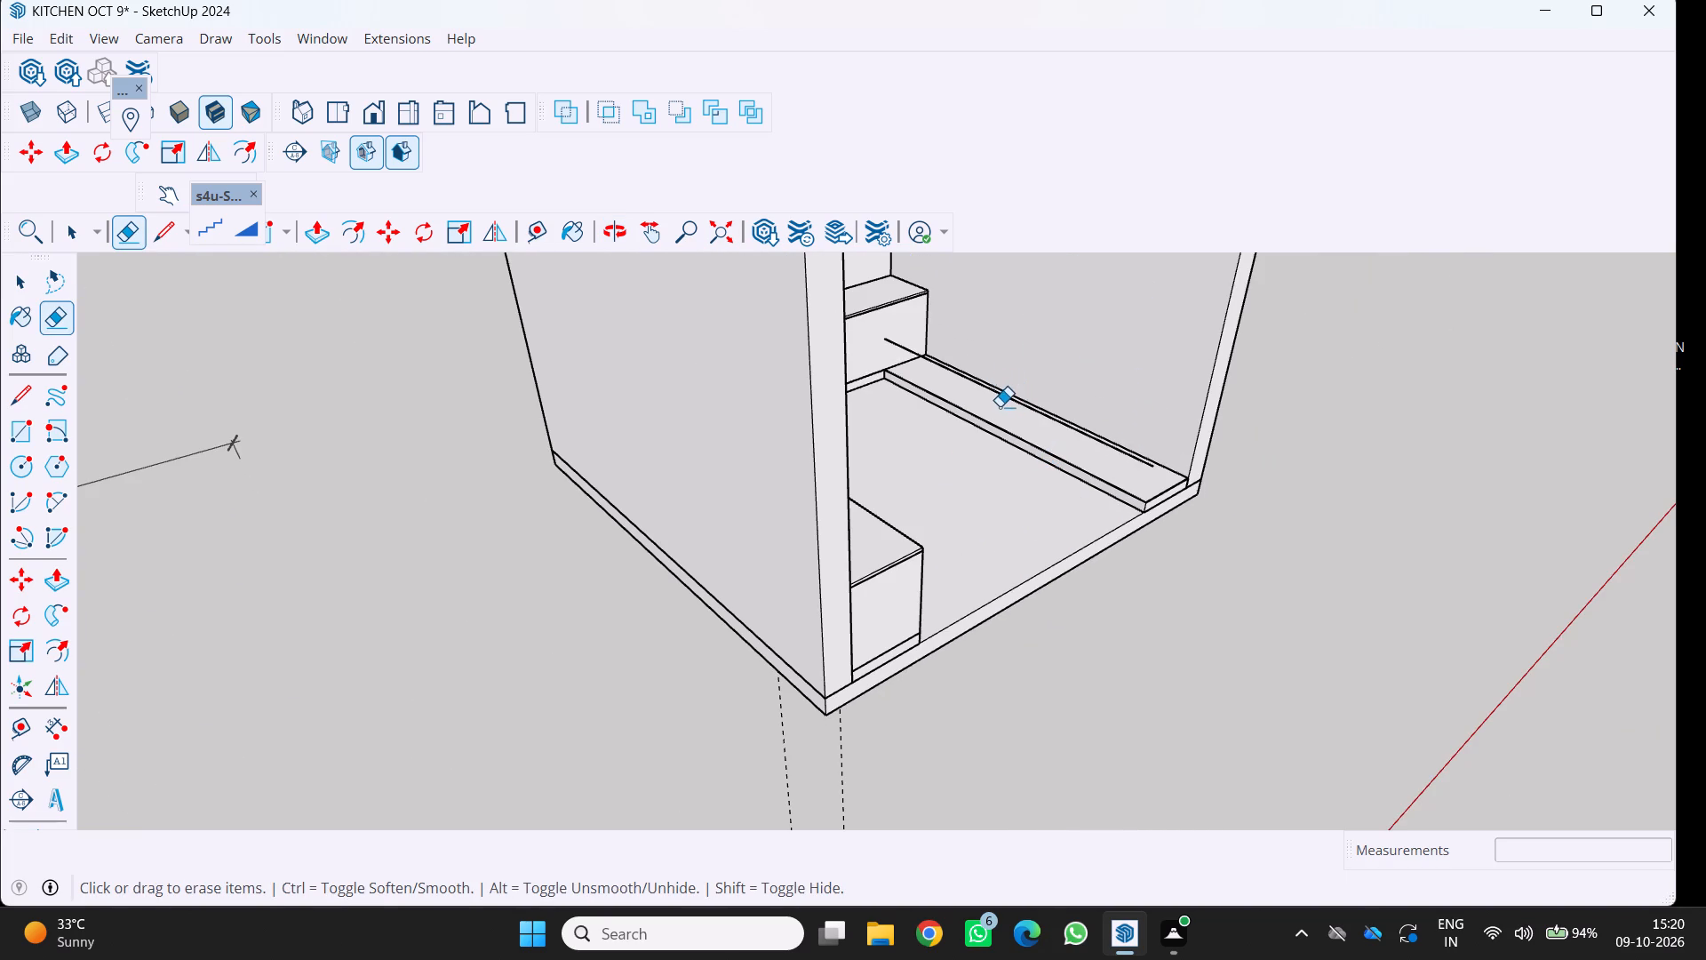
click(1000, 391)
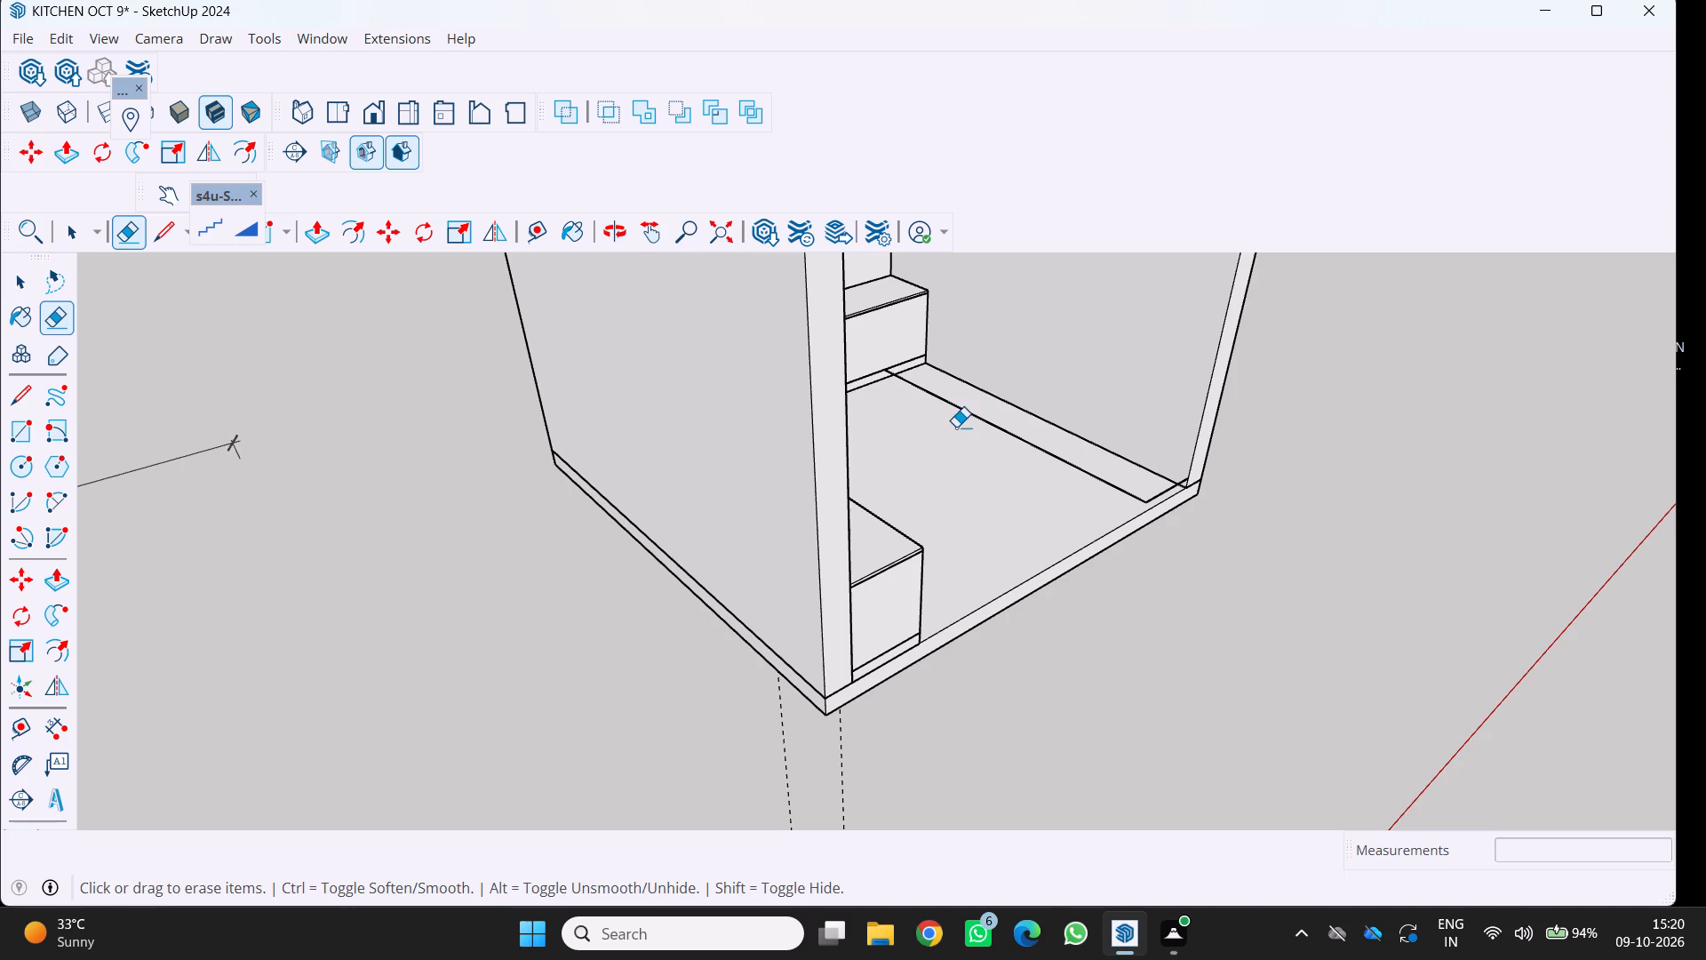
Erase the leftover plinth outline on the floor beside the cleared side wall, both its long line and short end line.
middle_drag(964, 431, 908, 564)
scroll(908, 564, down, 4)
scroll(899, 563, up, 1)
middle_drag(897, 561, 848, 406)
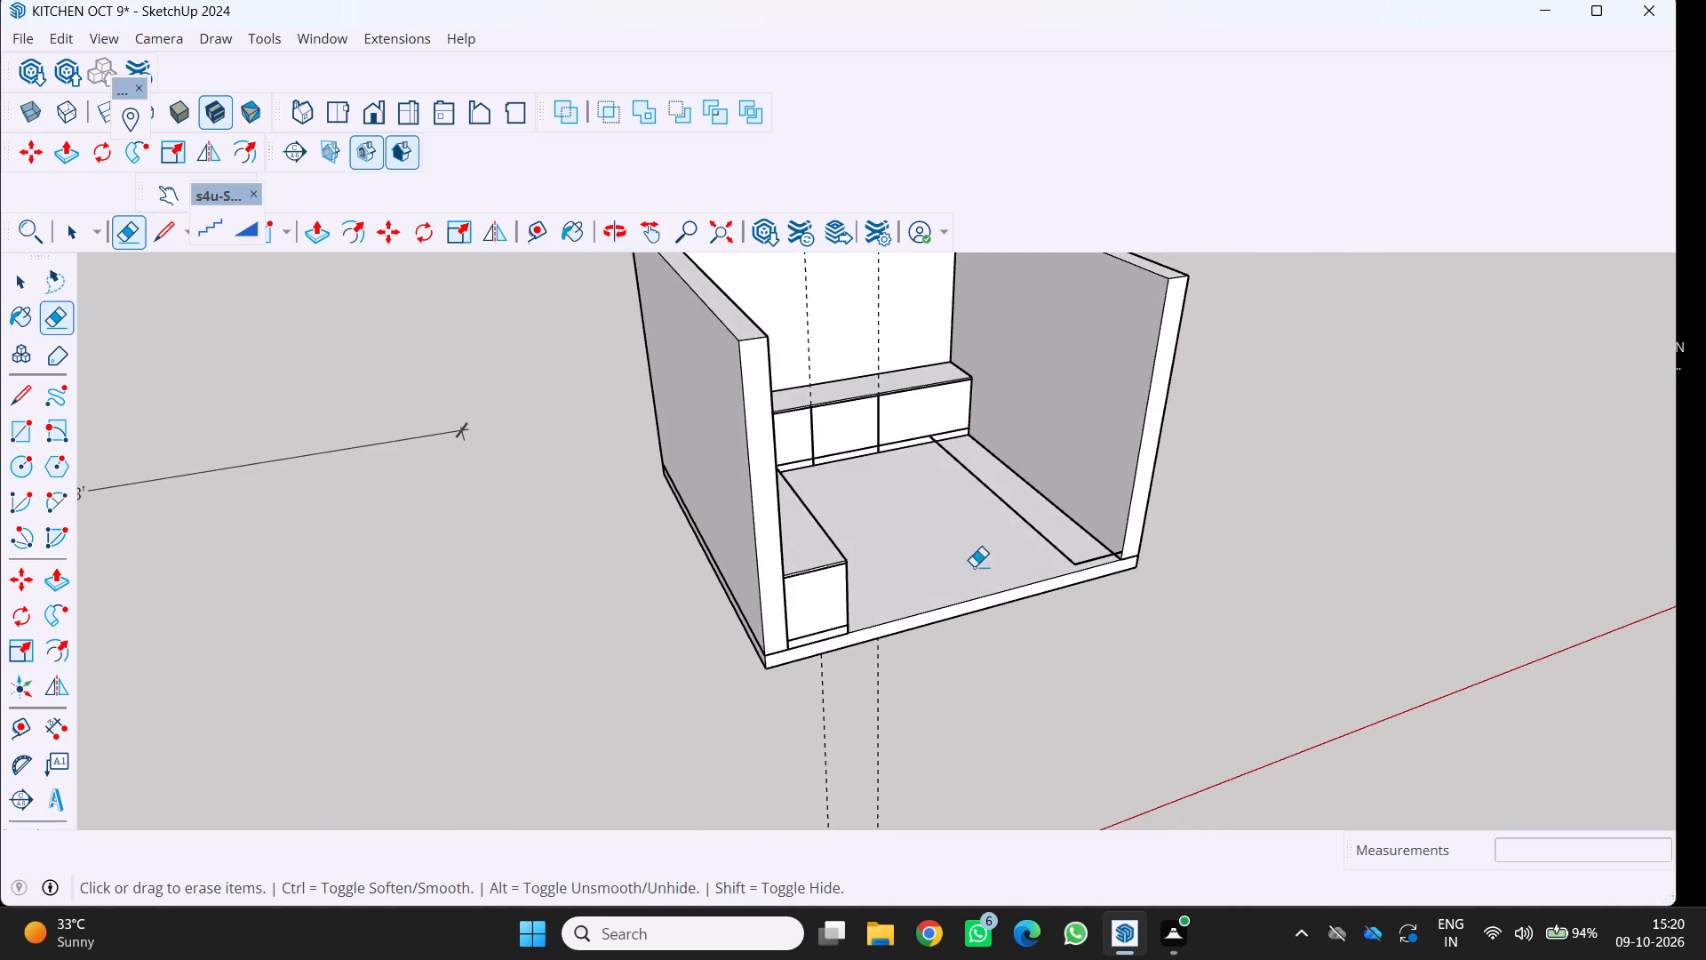
scroll(989, 580, up, 5)
middle_drag(1103, 584, 1070, 638)
scroll(1103, 584, up, 1)
middle_click(1070, 638)
middle_click(1070, 638)
middle_click(1070, 638)
middle_click(1070, 638)
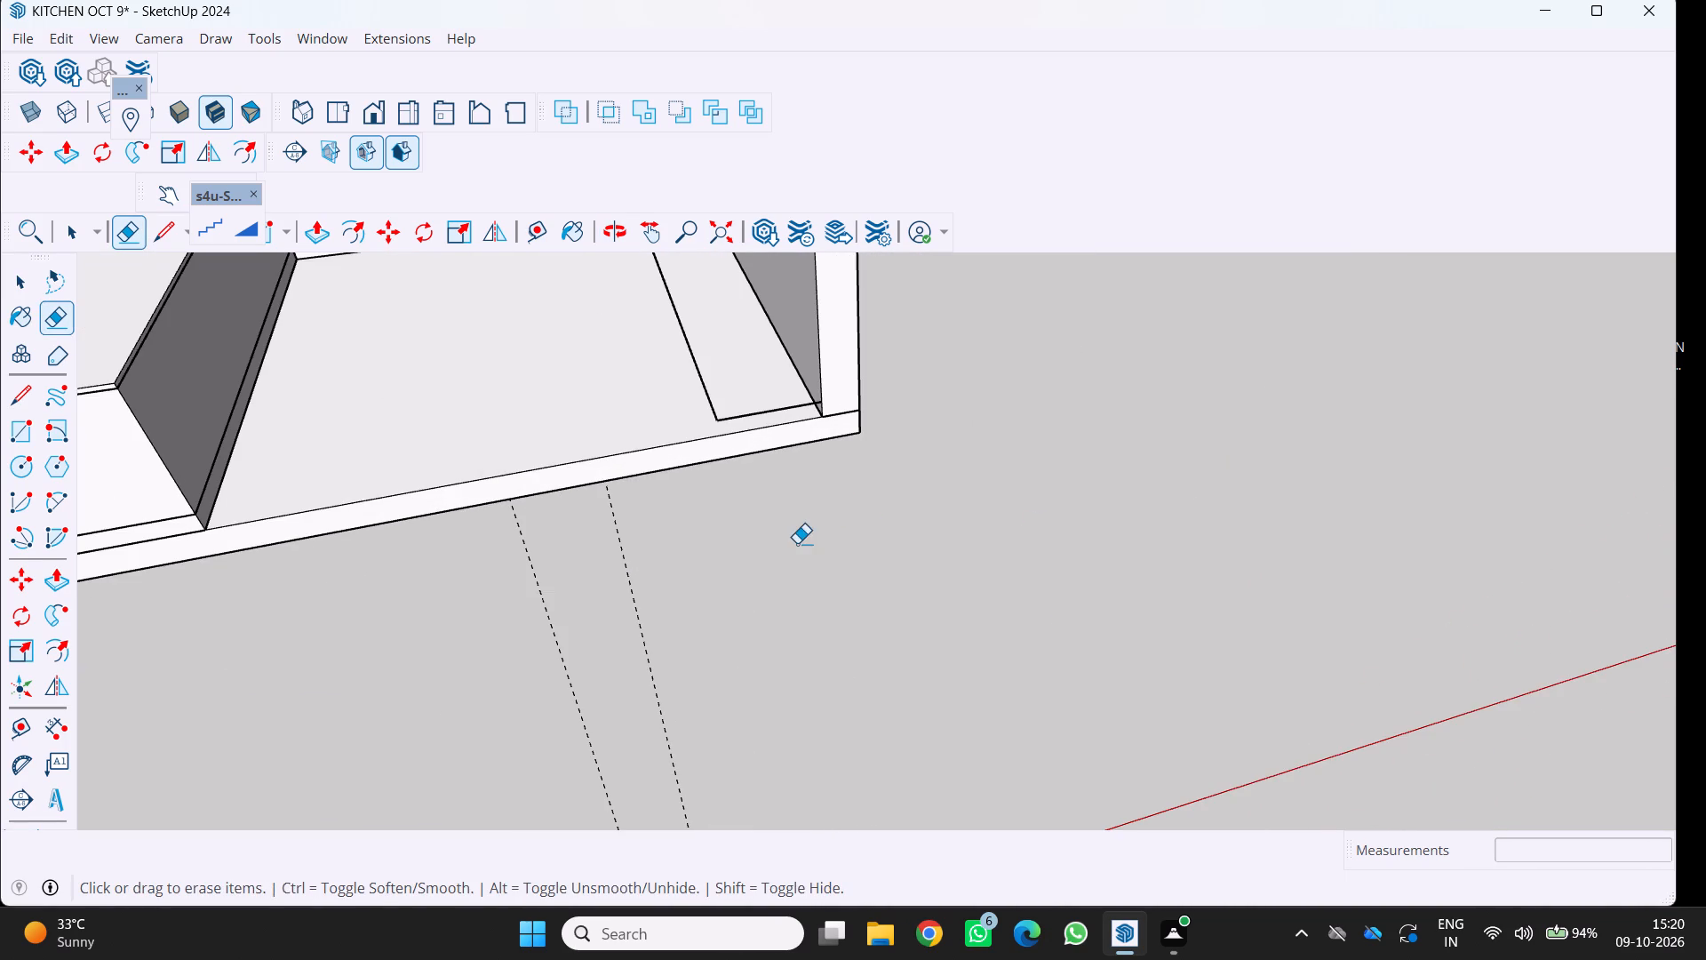
scroll(738, 445, down, 5)
middle_drag(743, 447, 1011, 508)
scroll(626, 534, up, 4)
middle_drag(794, 493, 797, 494)
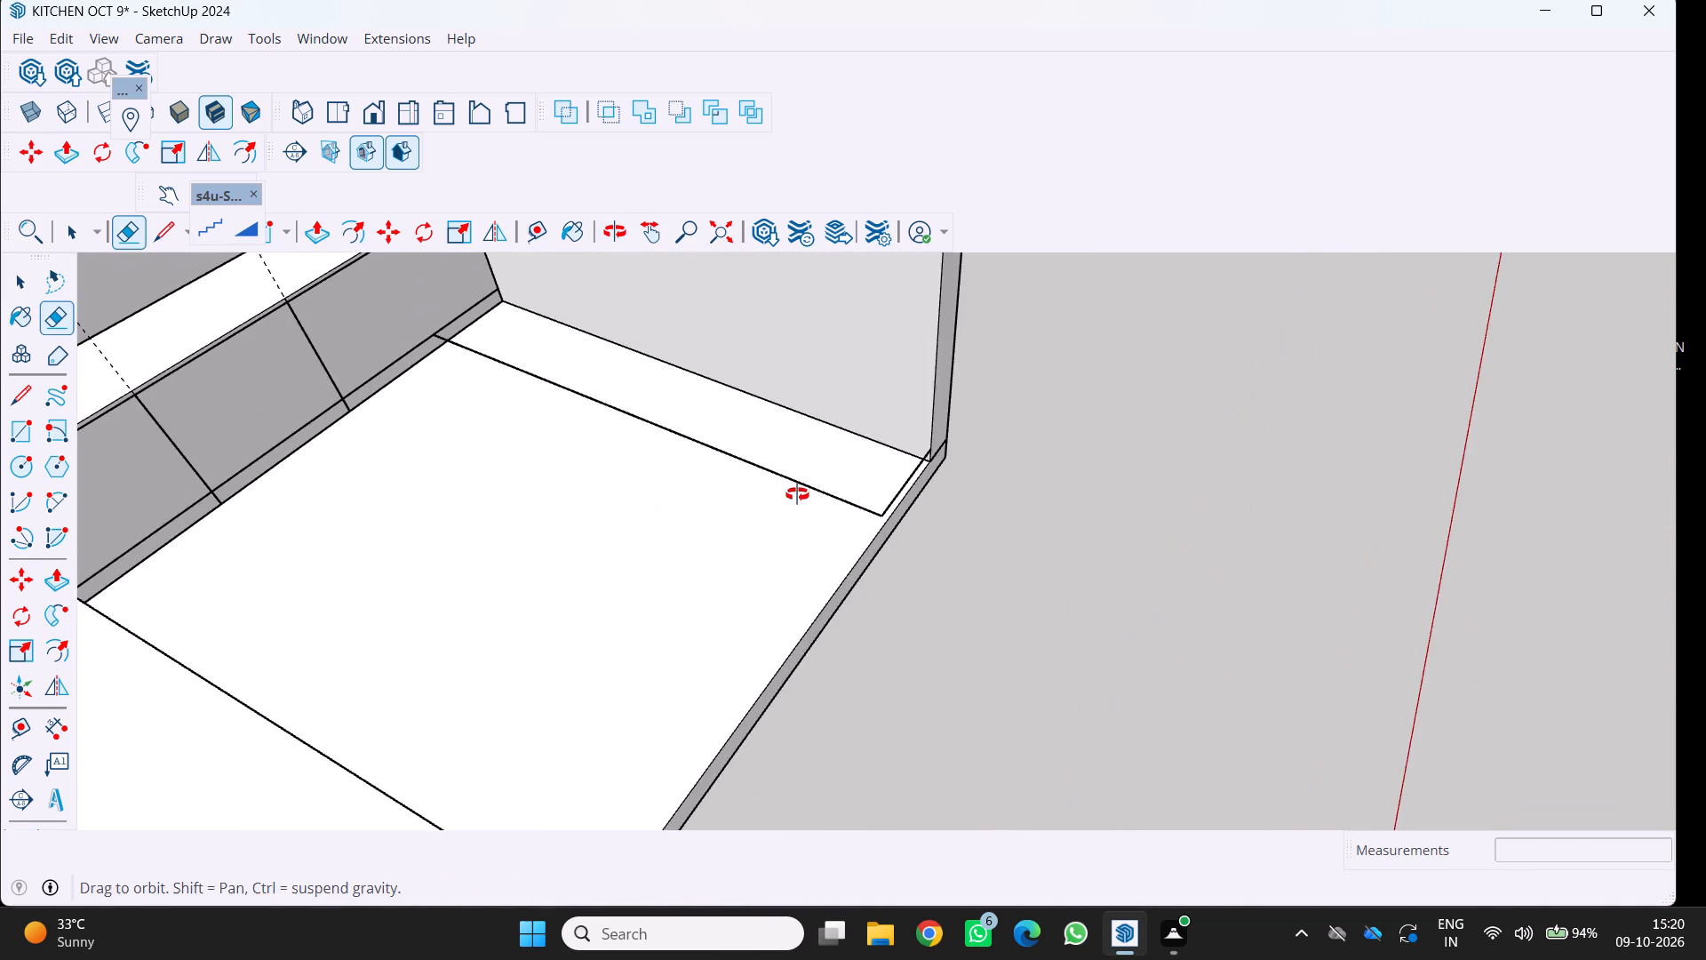
middle_drag(797, 494, 622, 496)
scroll(634, 496, up, 1)
scroll(660, 408, down, 5)
middle_drag(665, 407, 570, 80)
scroll(665, 407, up, 1)
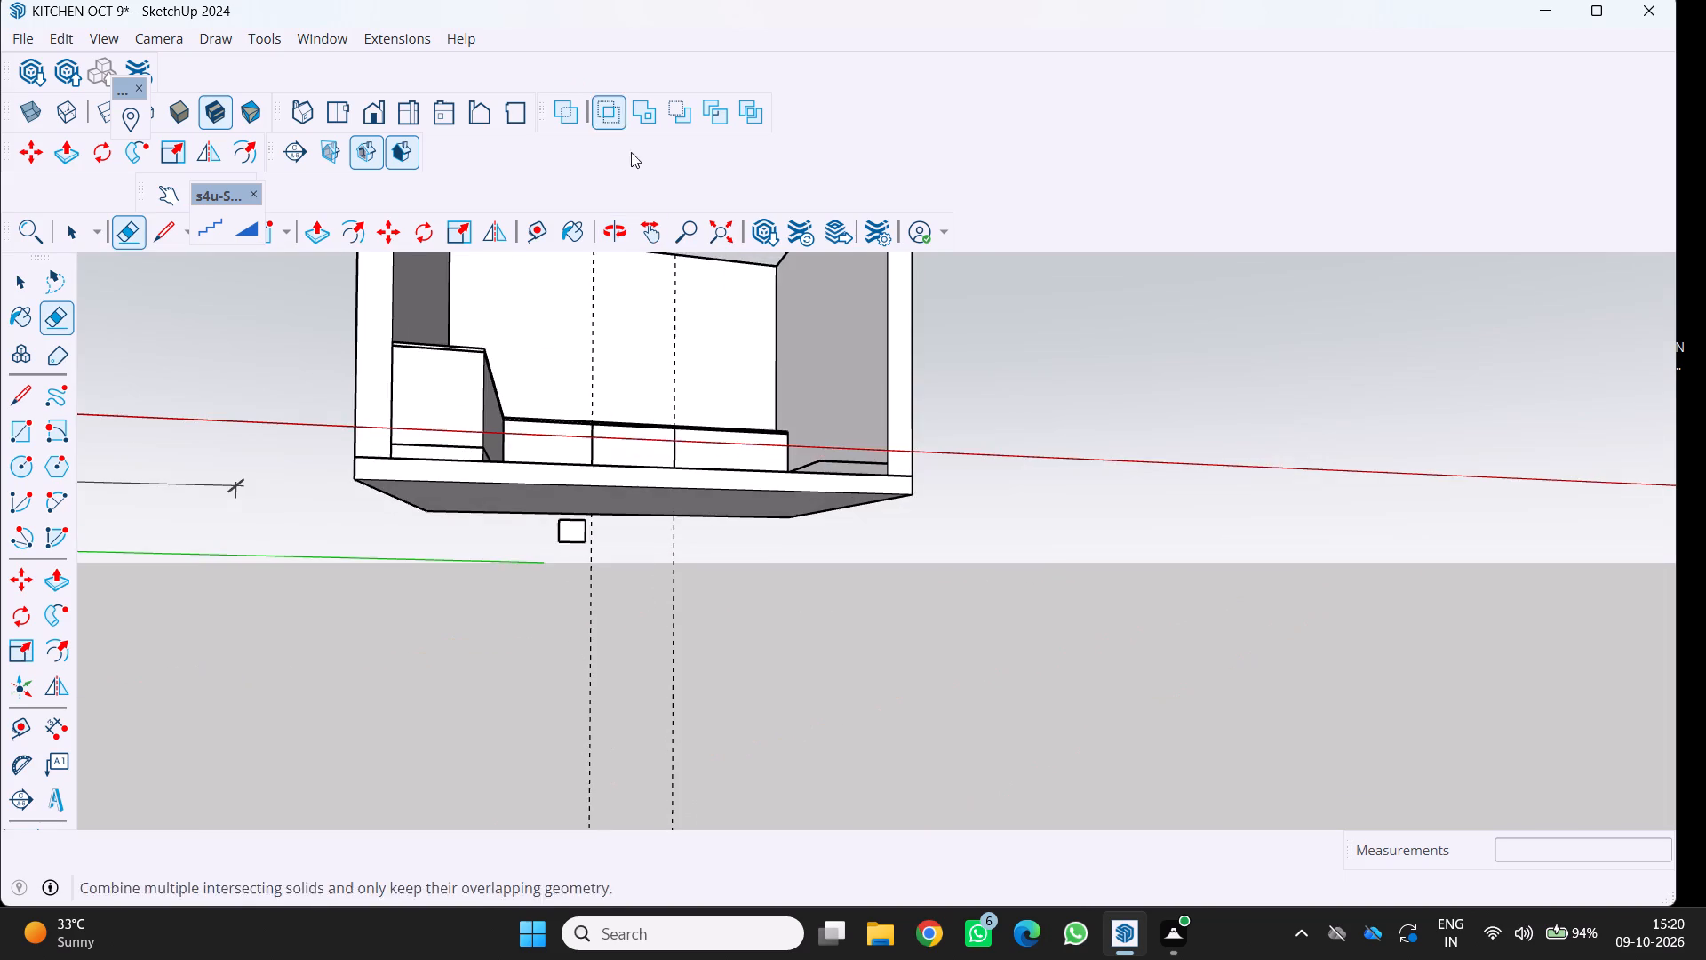
scroll(706, 305, up, 2)
scroll(698, 378, up, 1)
middle_drag(706, 380, 753, 631)
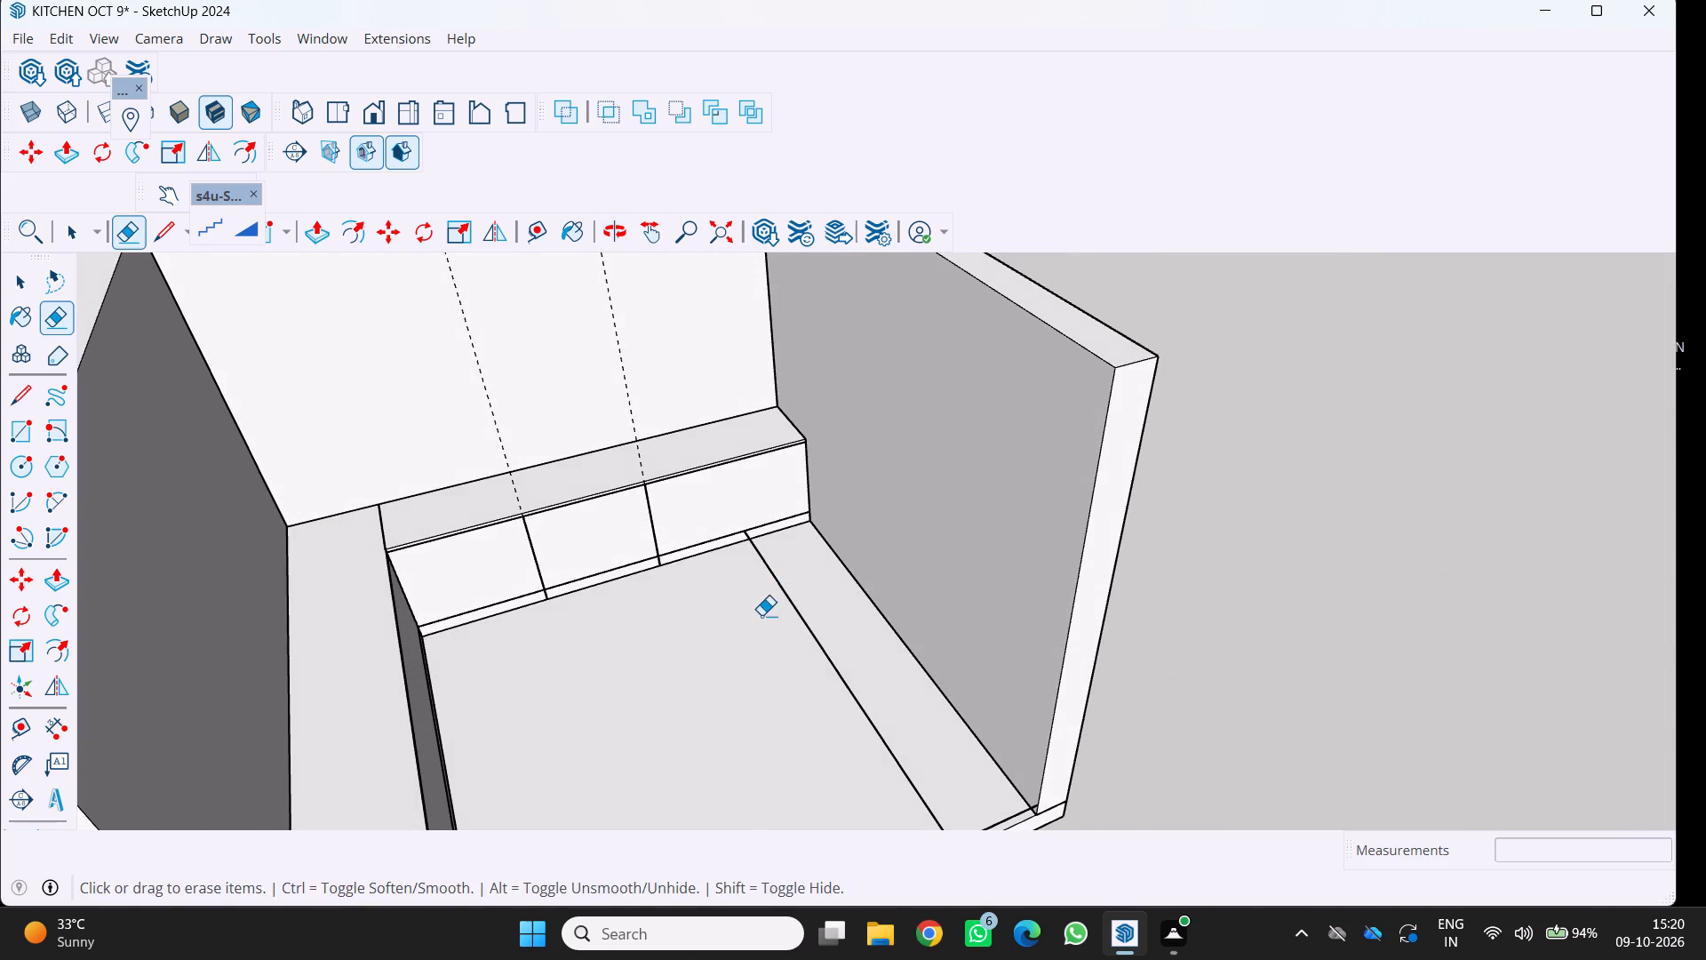
click(777, 582)
scroll(718, 582, down, 5)
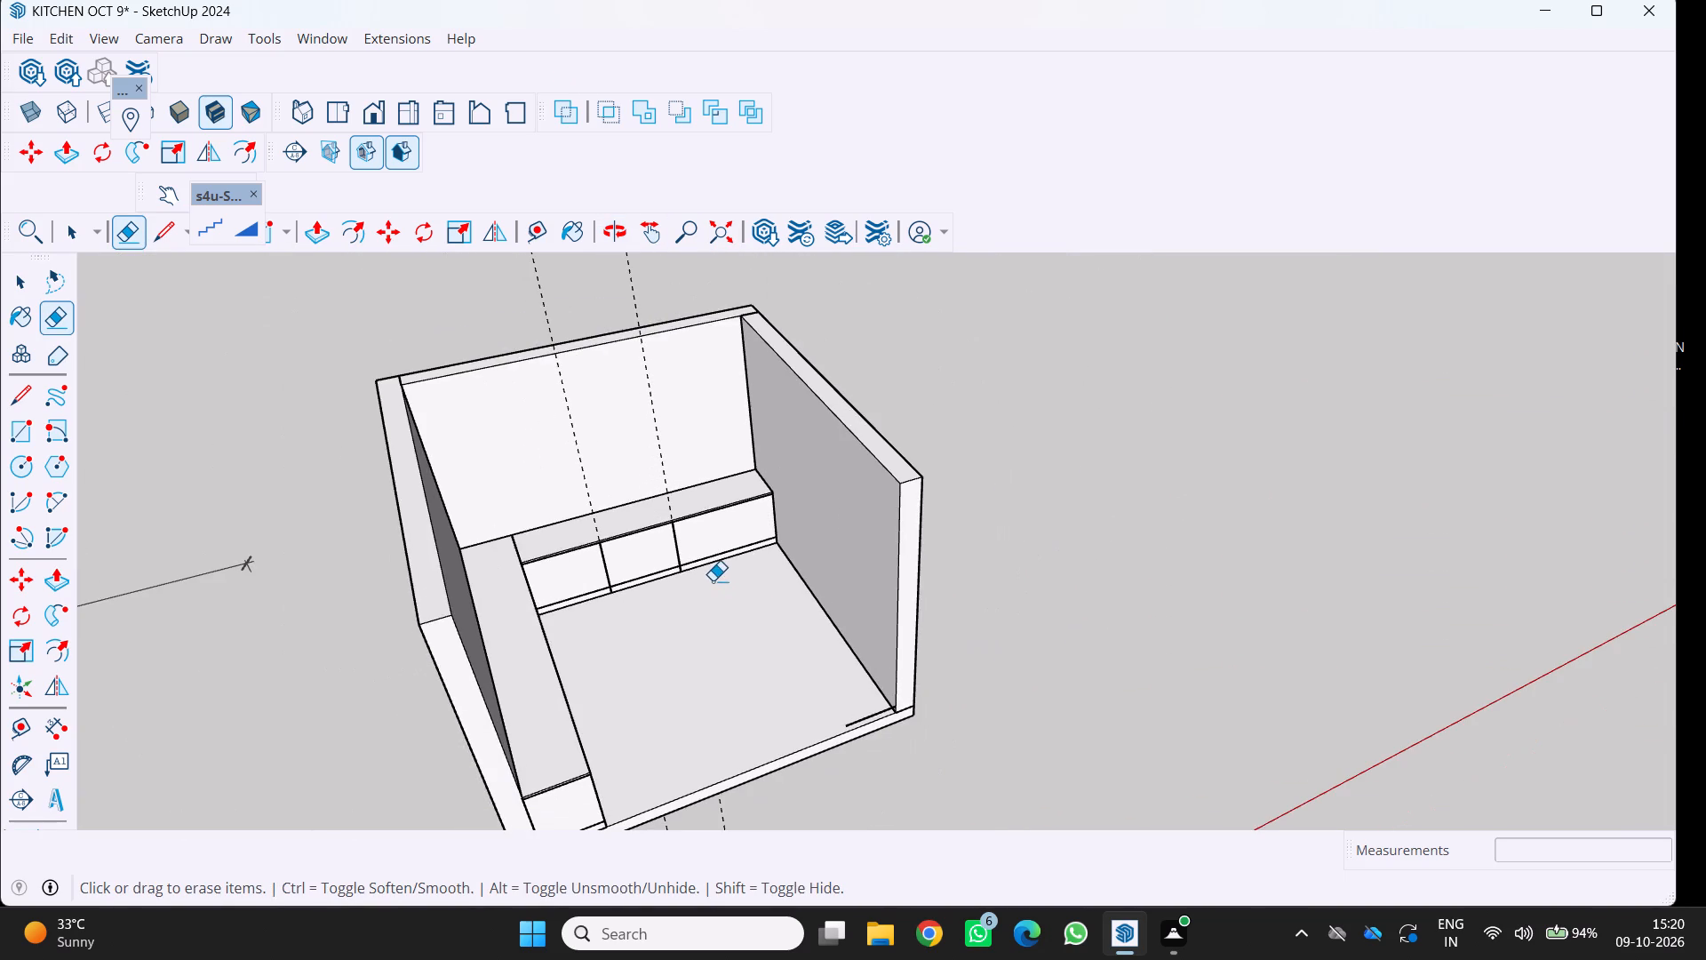
scroll(896, 711, up, 13)
click(844, 733)
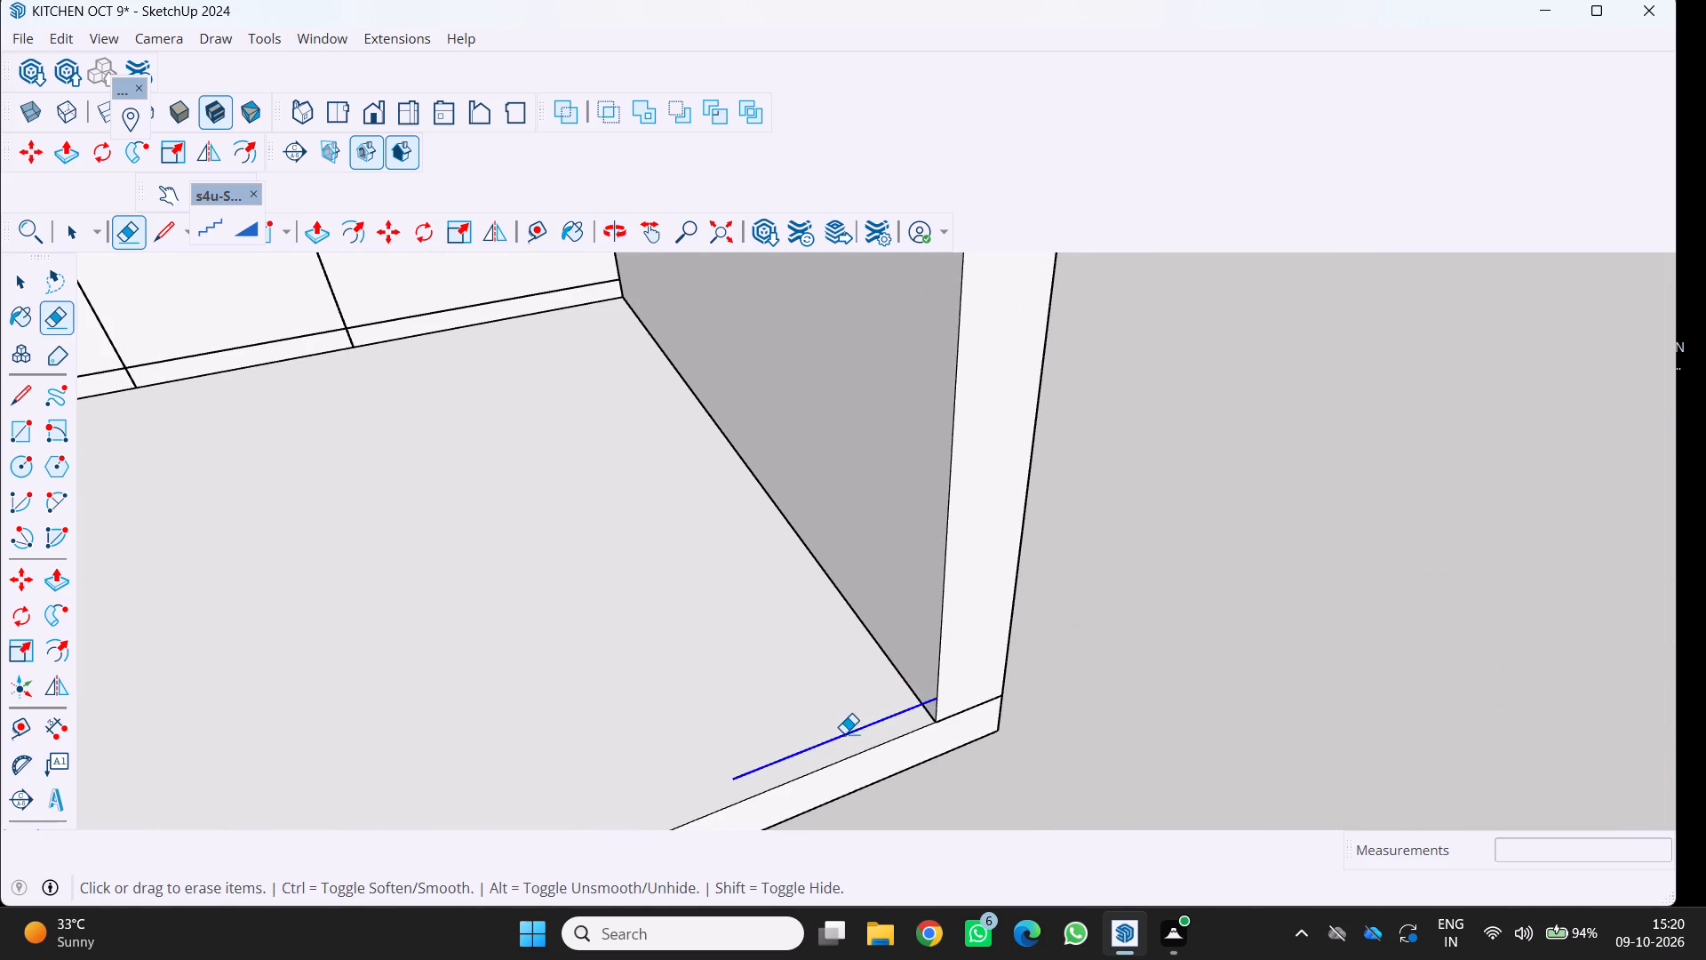
scroll(801, 708, down, 10)
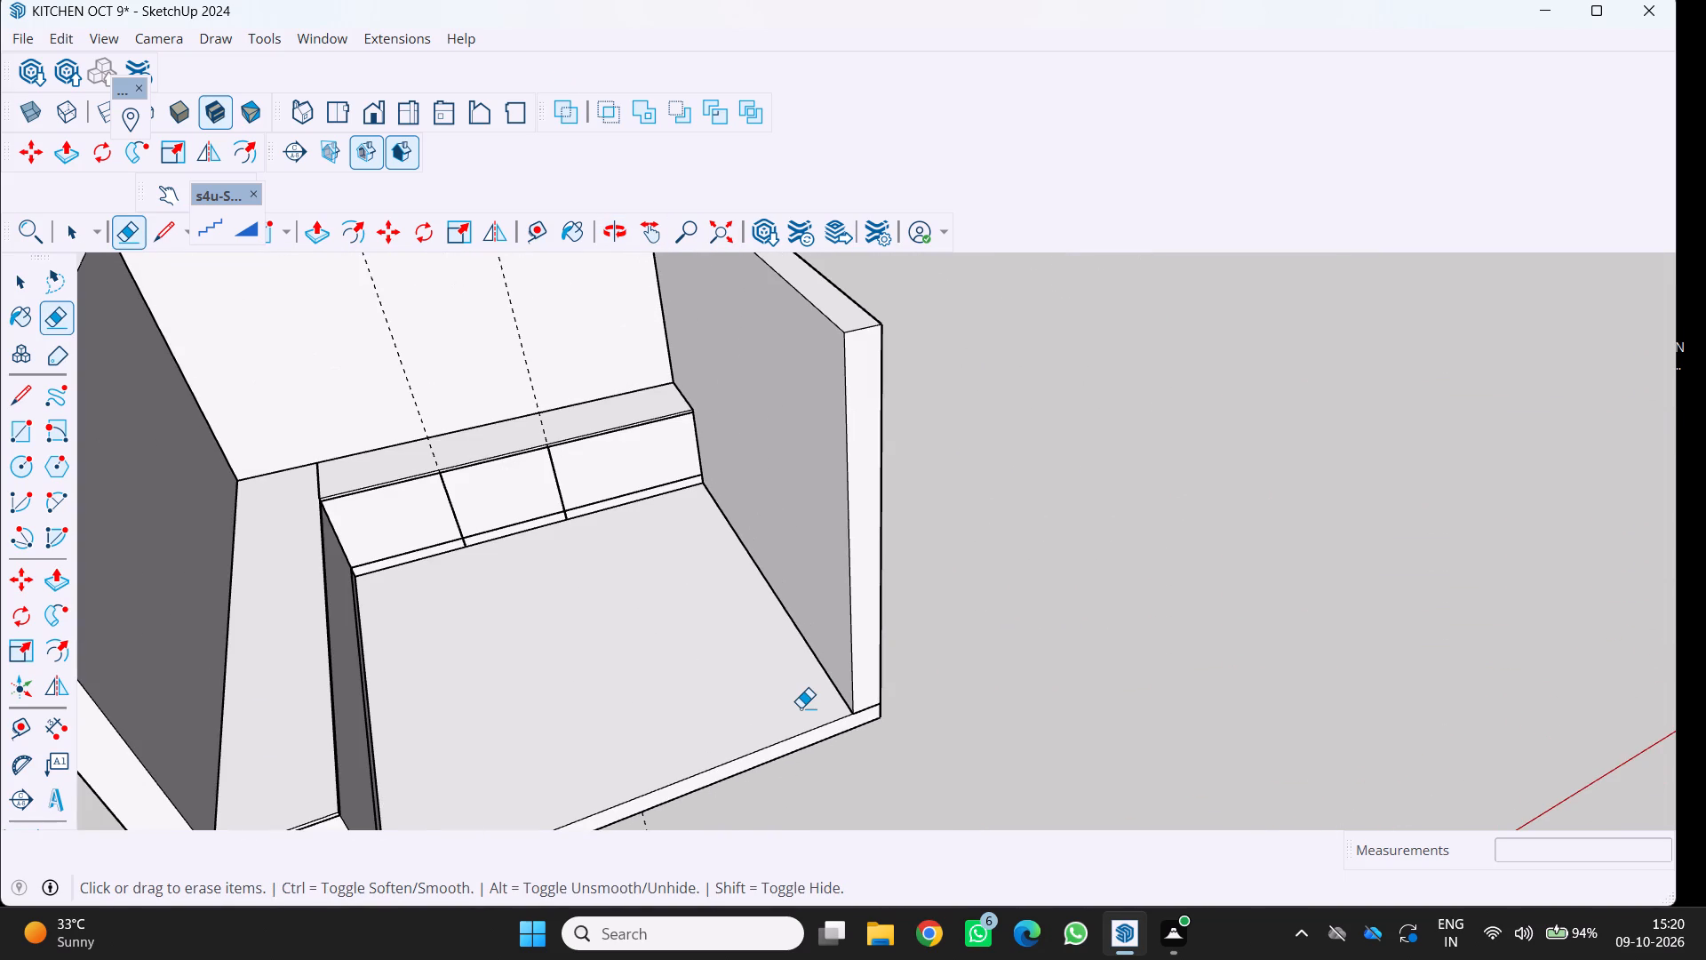
Draw a 2' by 11' 3" rectangle on the floor along the cleared side wall, starting from the back base unit's corner.
scroll(794, 704, down, 5)
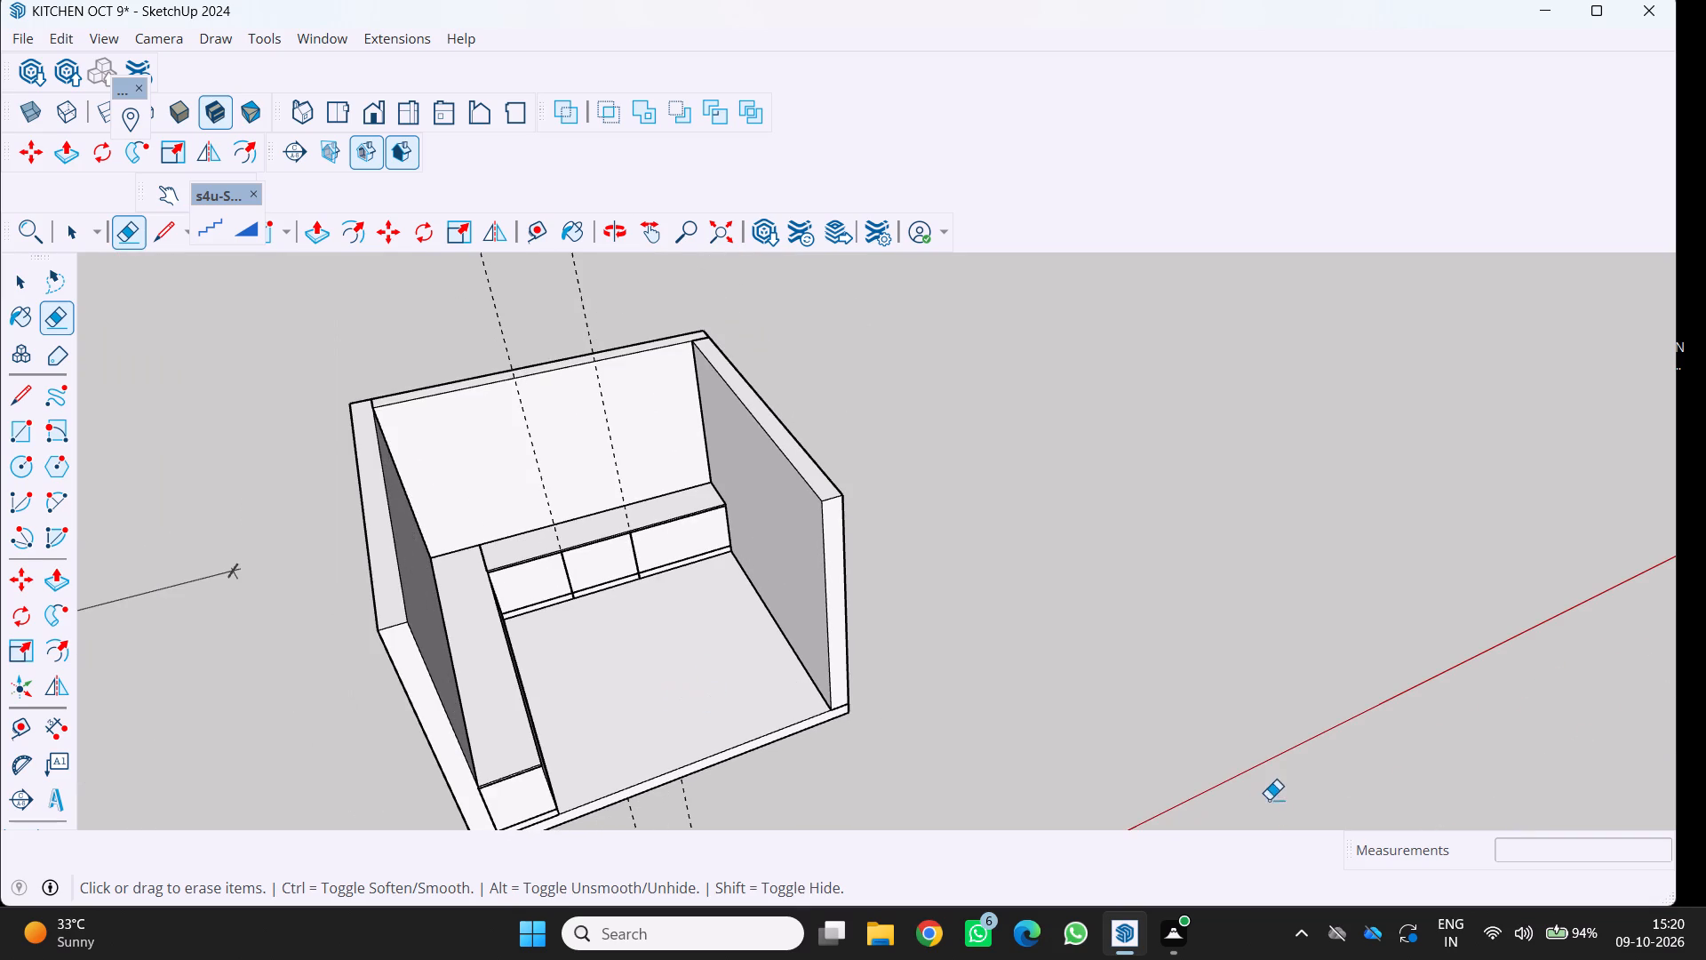
key(space)
key(space)
click(1170, 710)
scroll(1081, 722, down, 1)
scroll(781, 748, up, 3)
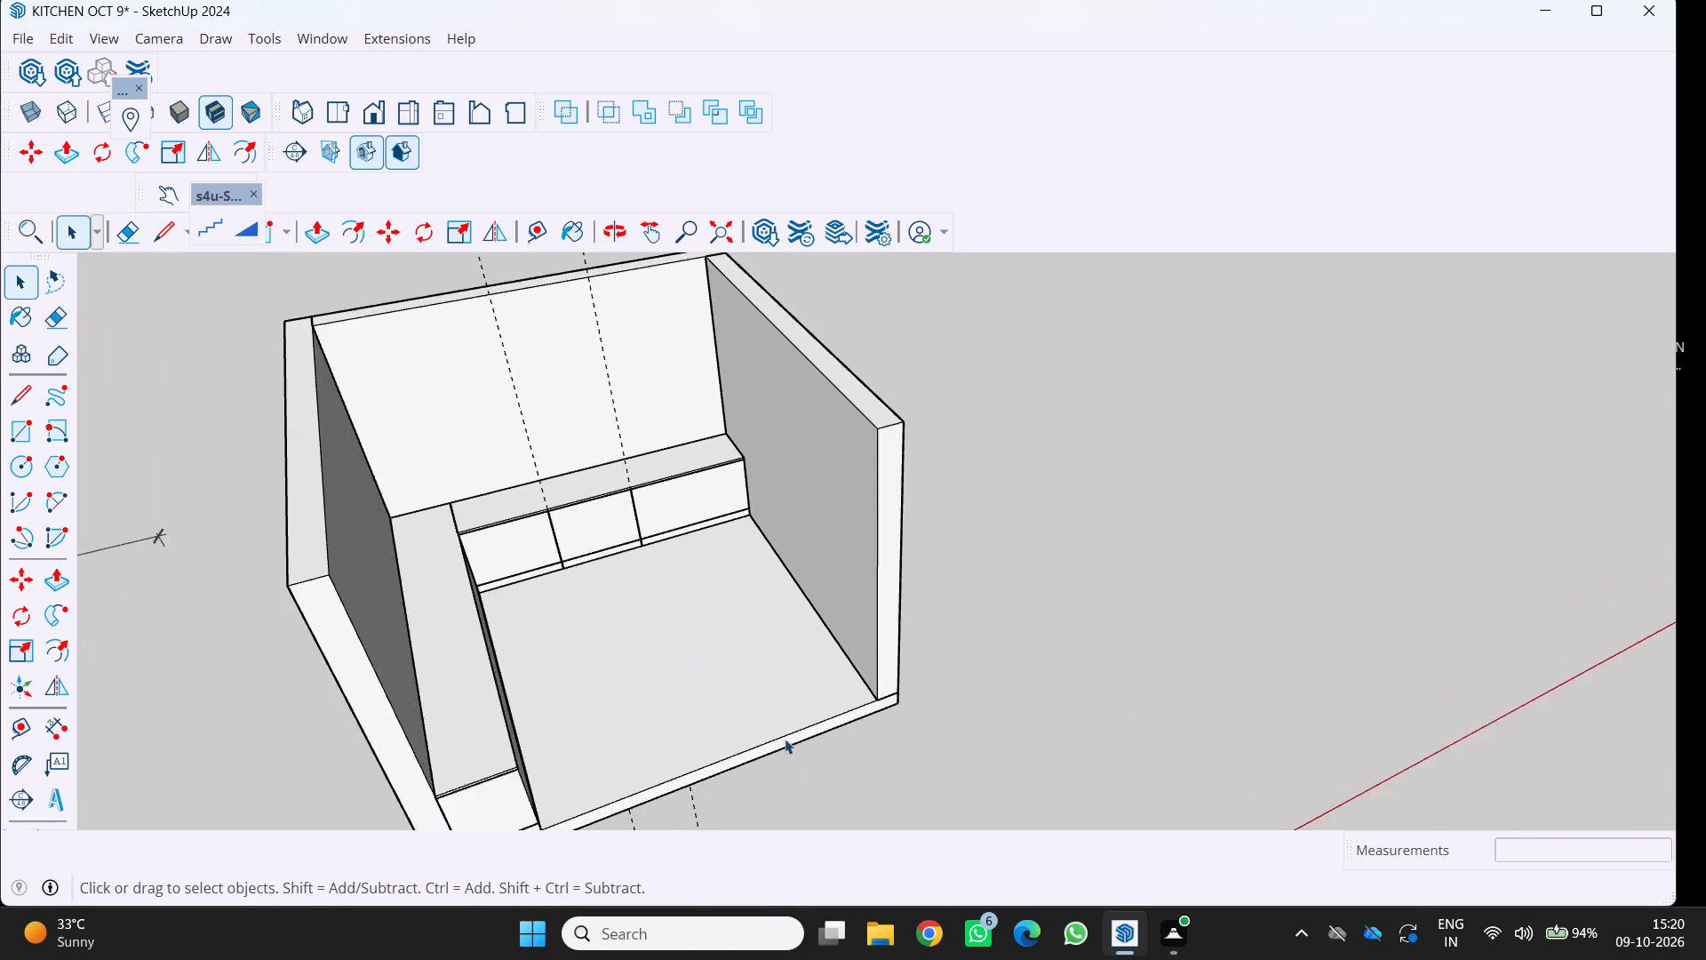
scroll(785, 739, up, 6)
middle_drag(822, 719, 677, 809)
scroll(718, 747, down, 10)
scroll(811, 602, up, 1)
middle_drag(814, 603, 1190, 257)
scroll(1047, 436, up, 1)
middle_drag(1016, 442, 868, 540)
scroll(867, 517, up, 2)
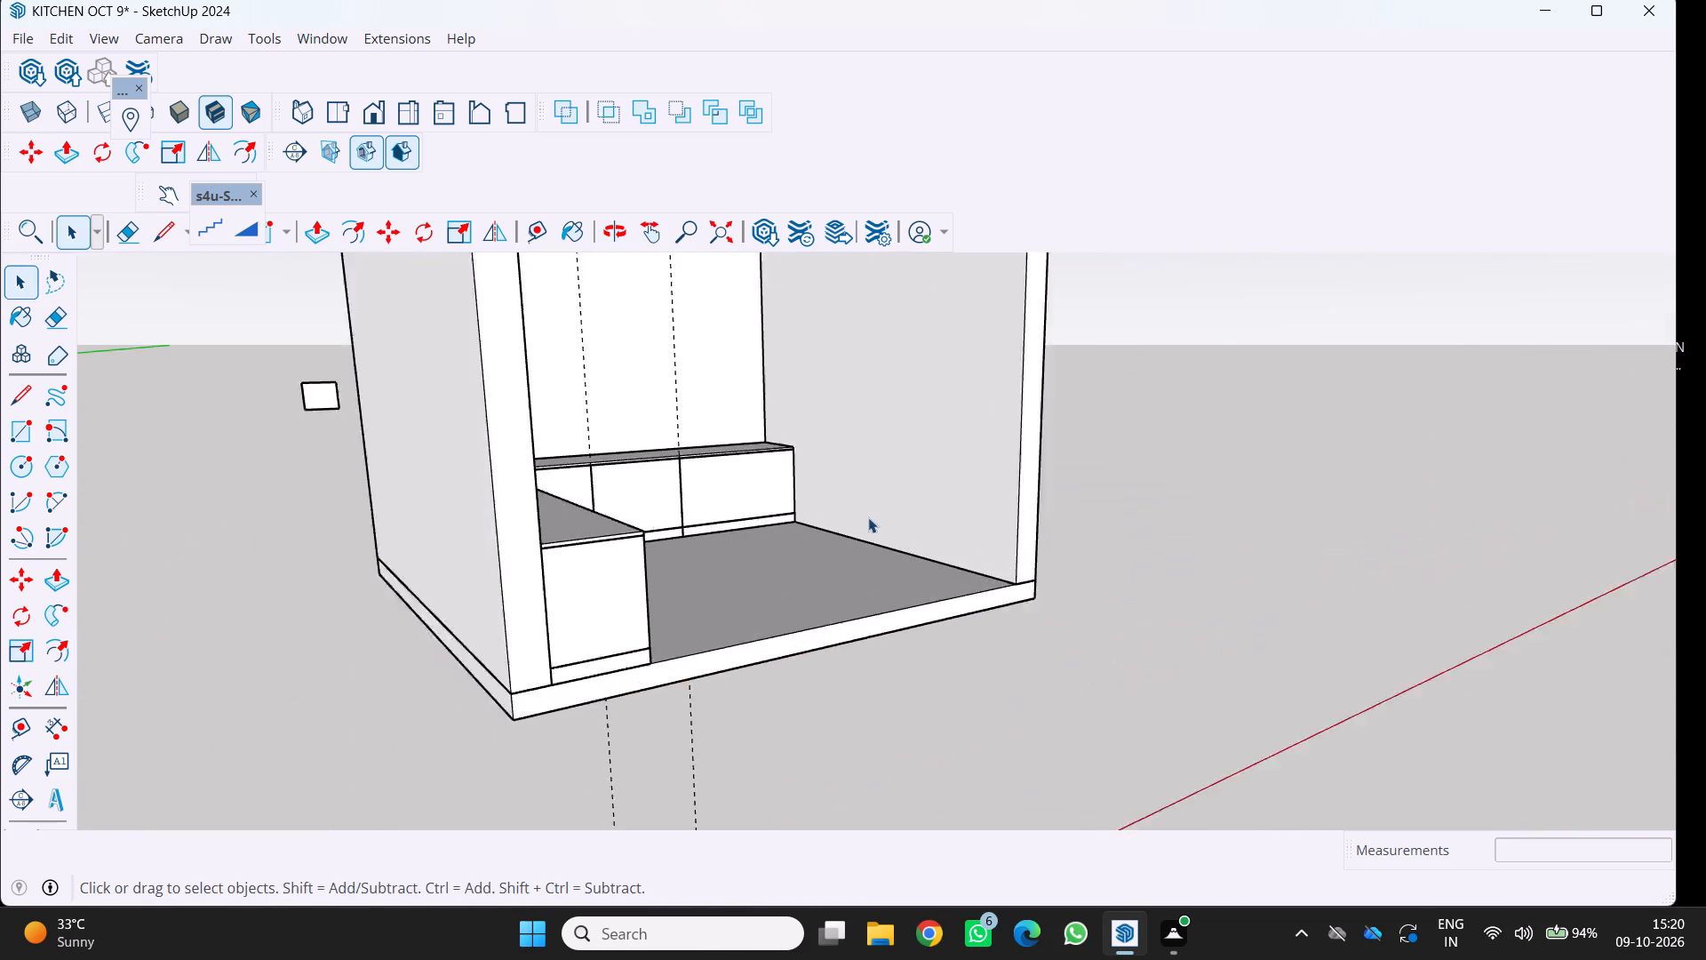
scroll(868, 517, up, 2)
middle_drag(870, 522, 823, 588)
middle_click(821, 588)
key(r)
scroll(836, 511, up, 3)
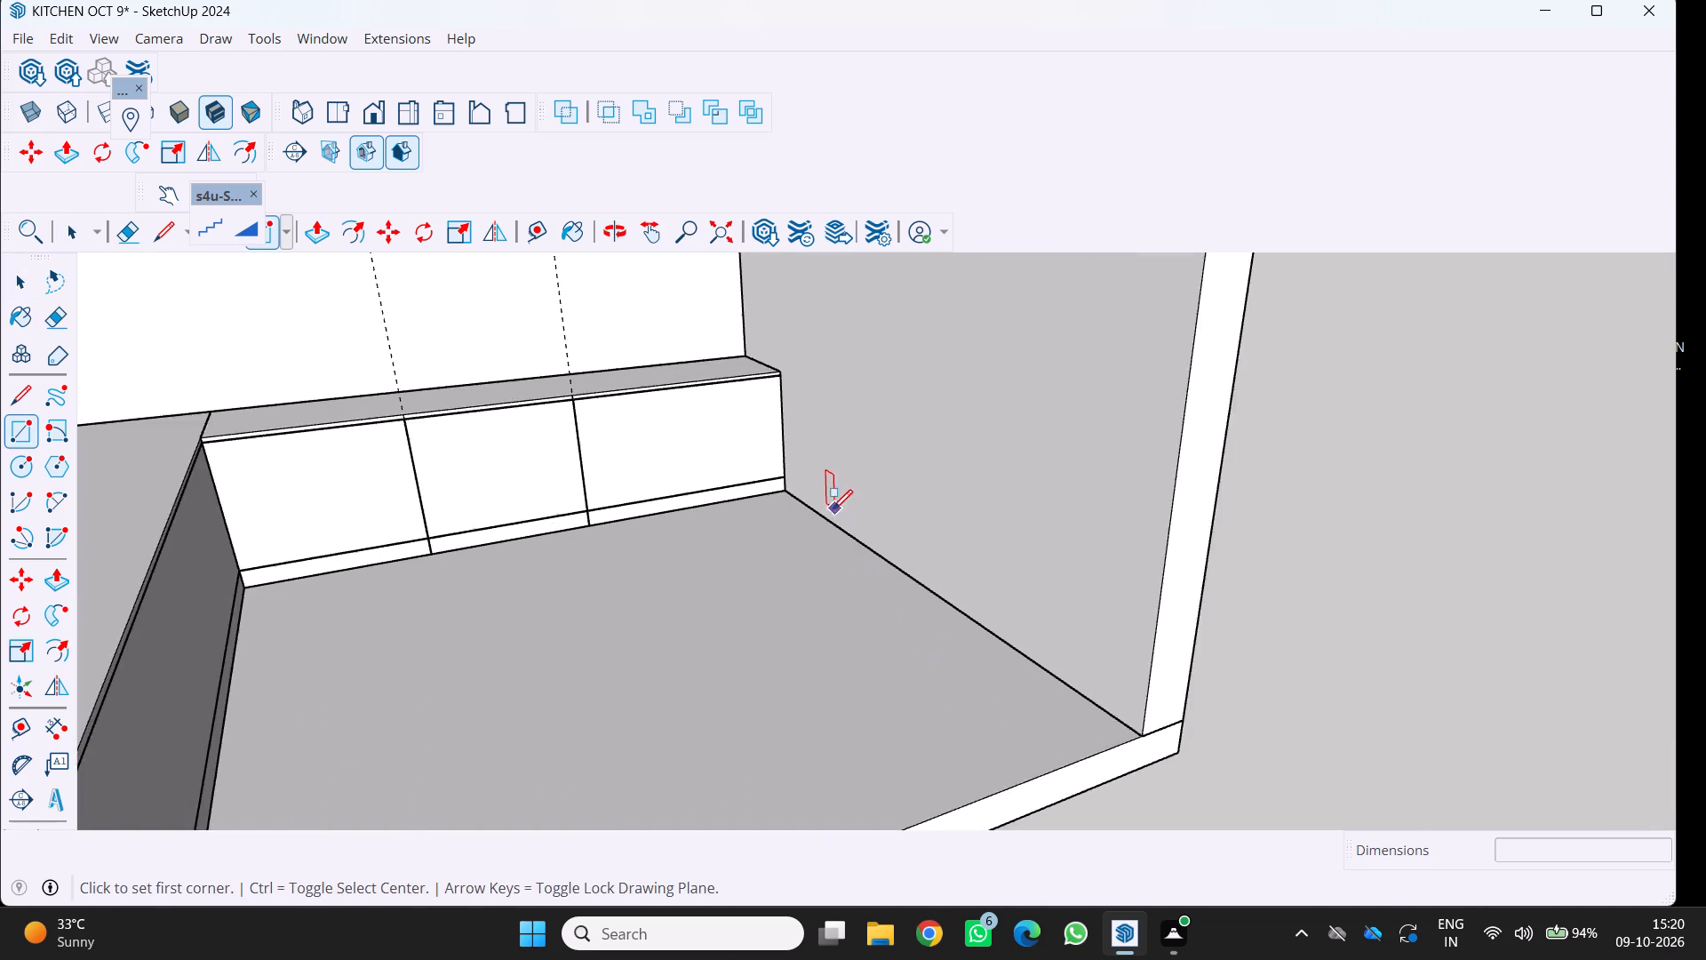
scroll(833, 509, up, 3)
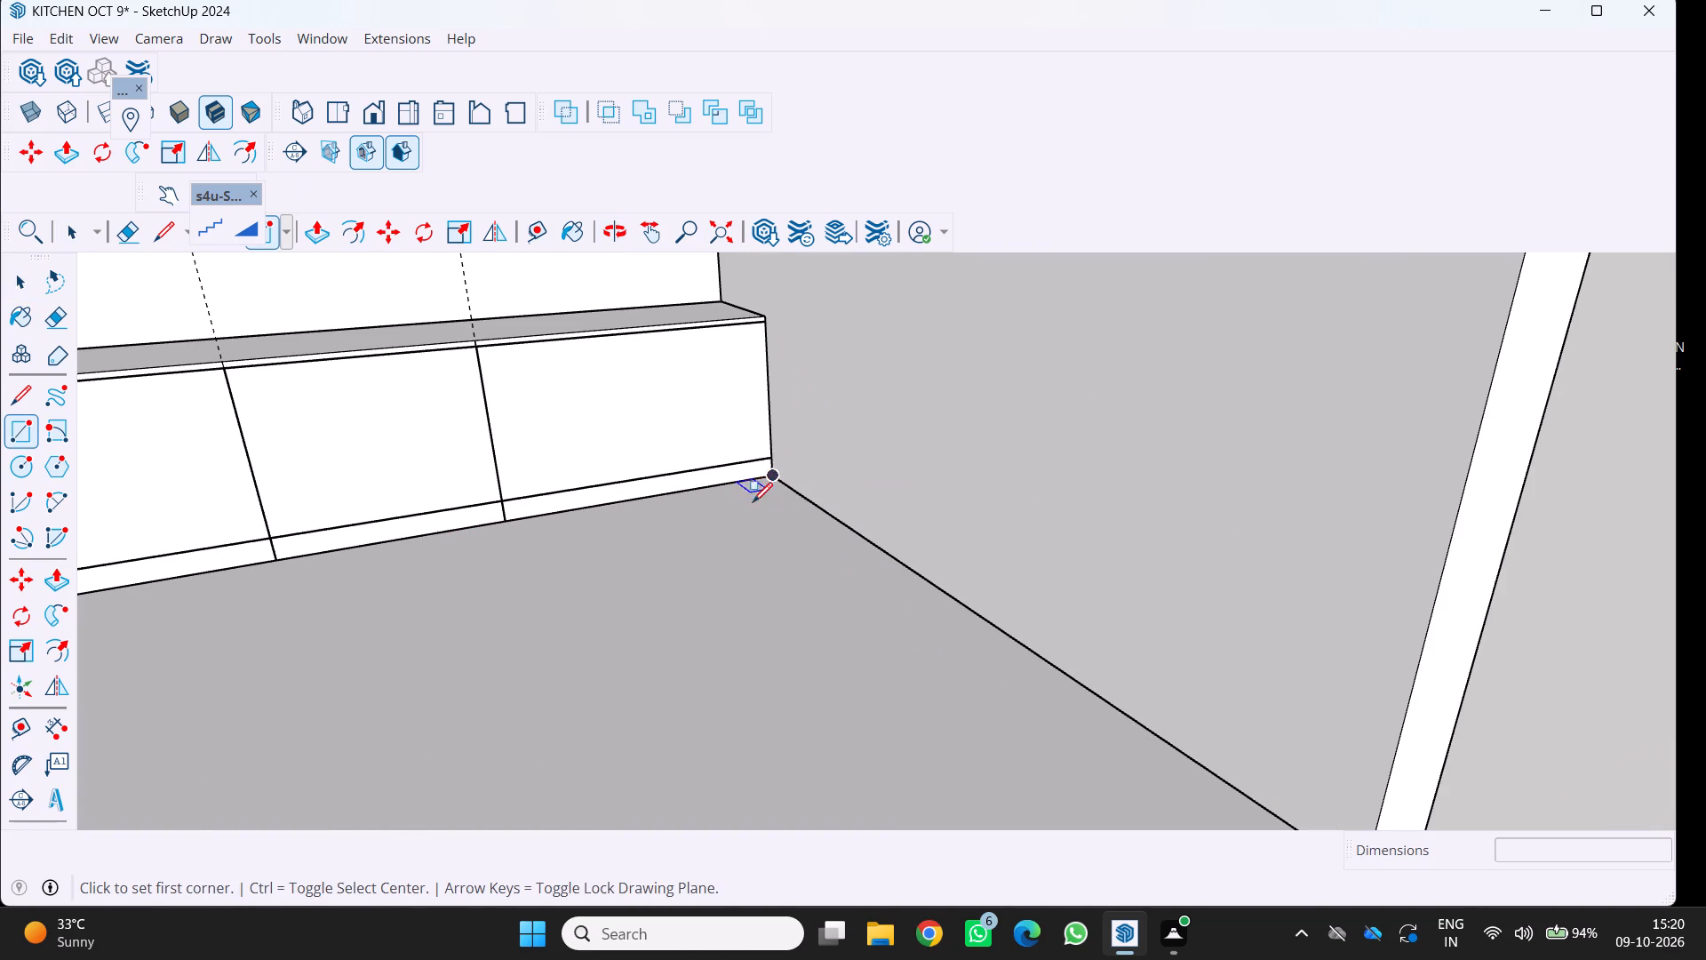
click(771, 478)
scroll(736, 518, down, 6)
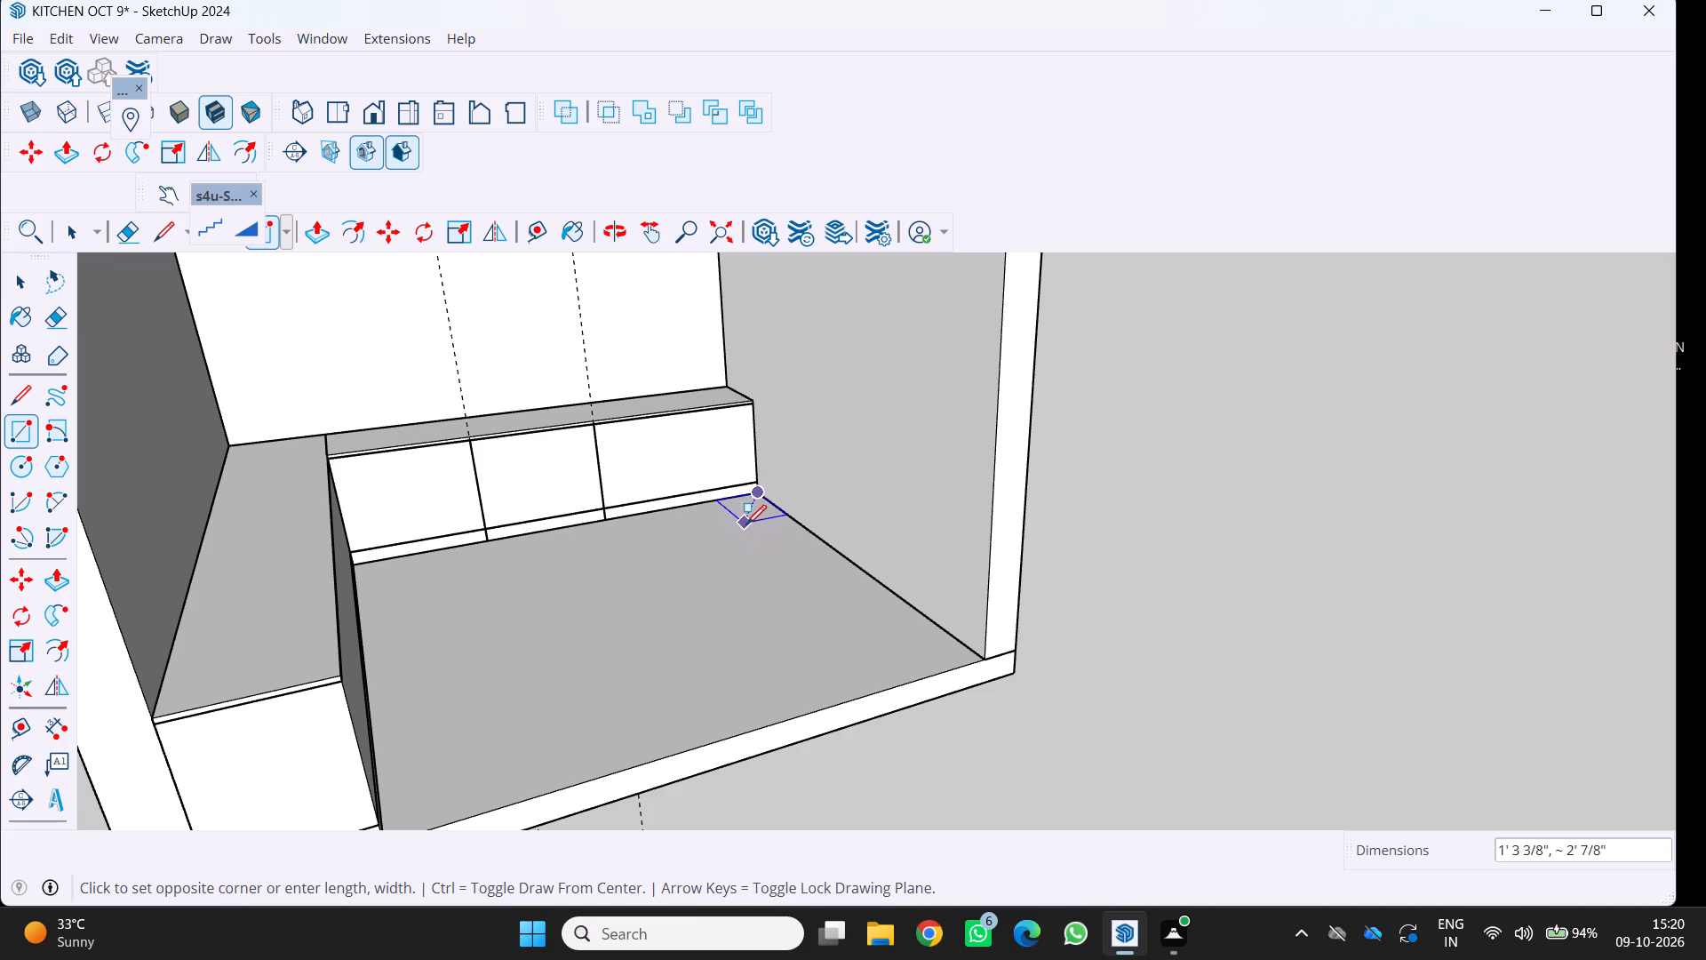
scroll(744, 705, up, 3)
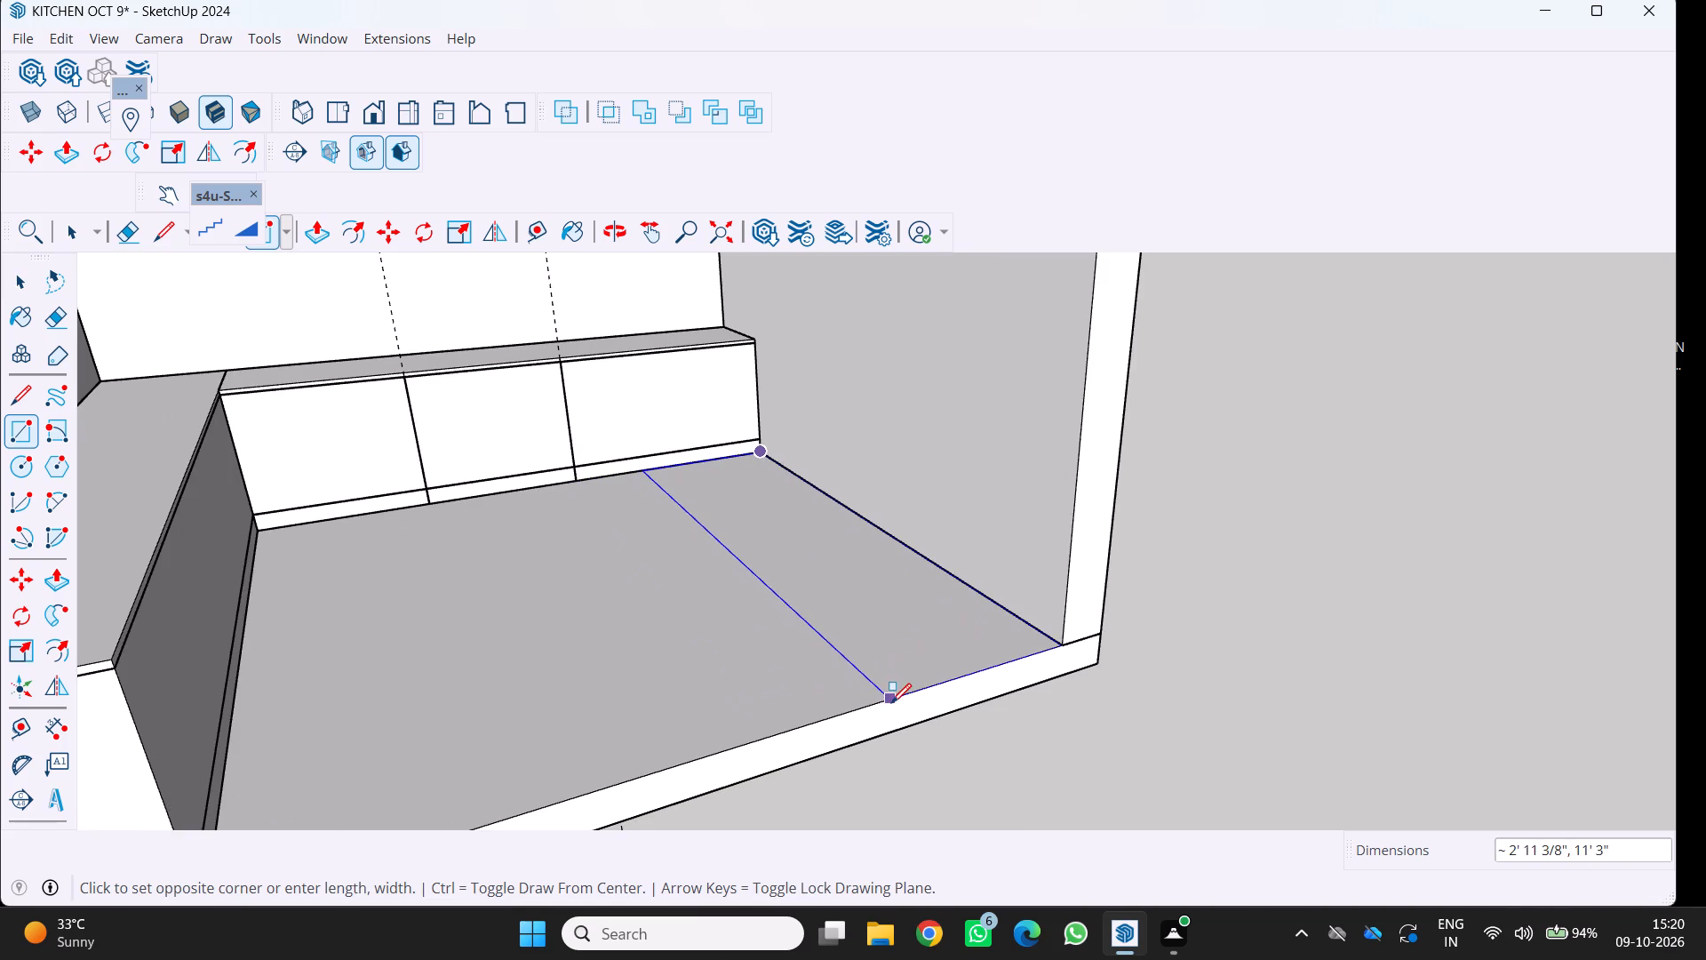
click(900, 704)
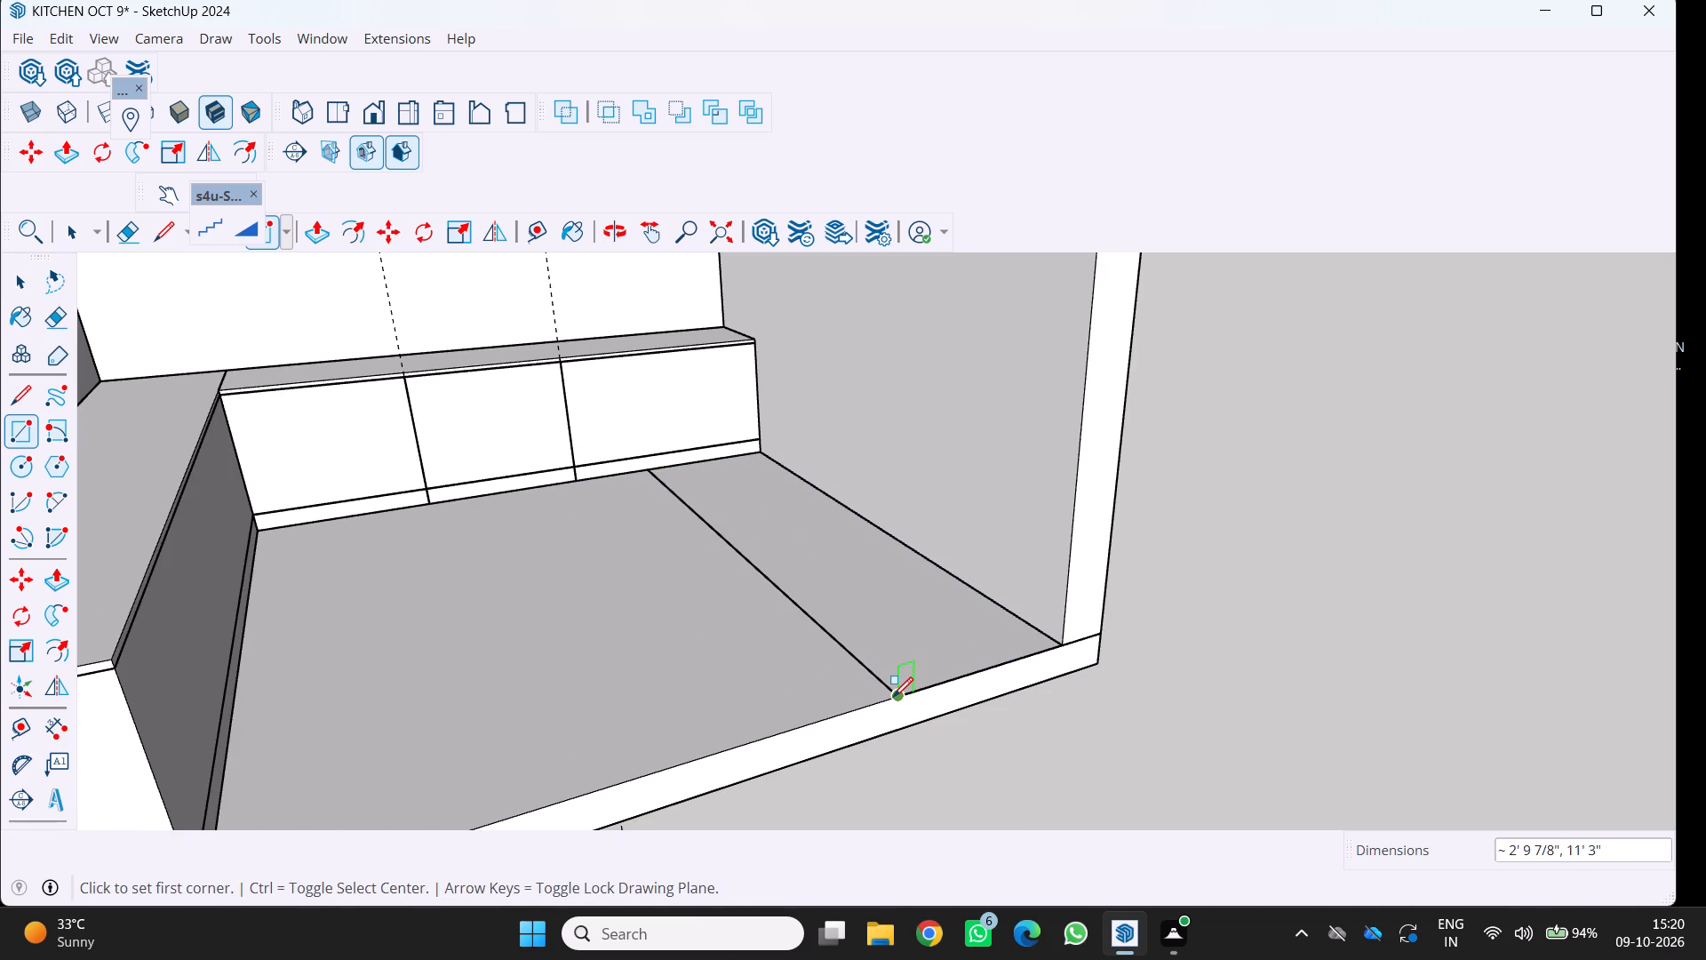
text(2')
key(Return)
Pull the floor rectangle along the side wall up 4" to form the plinth.
middle_drag(927, 665, 910, 669)
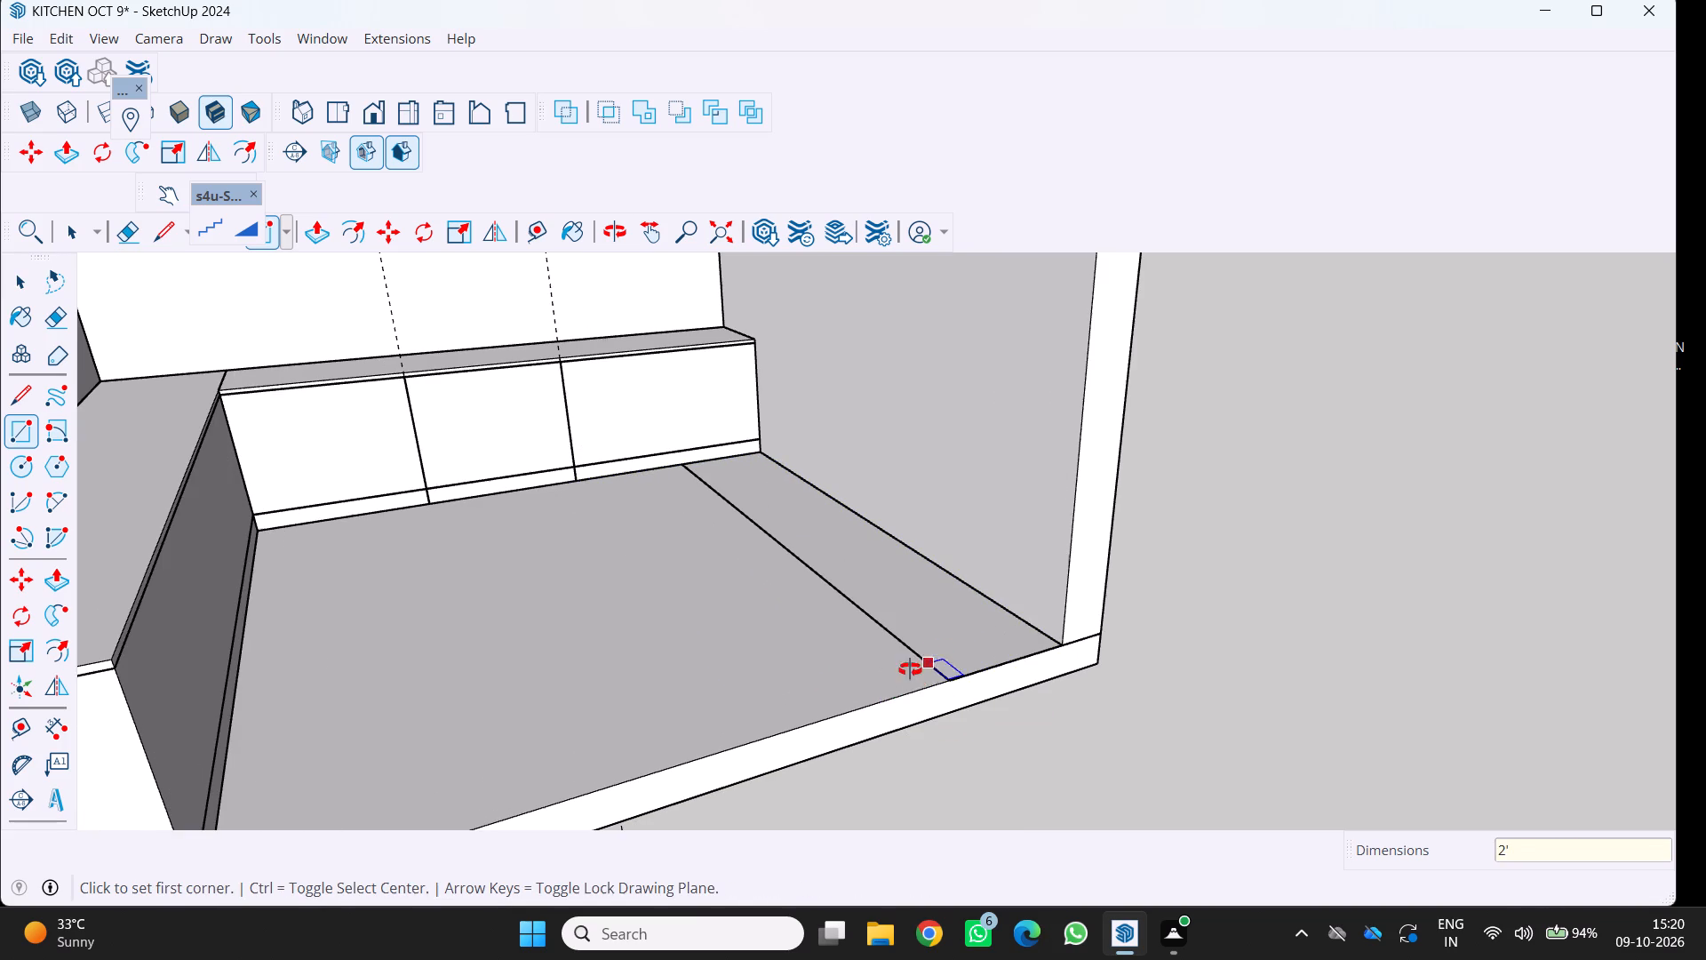
middle_drag(910, 669, 844, 698)
key(p)
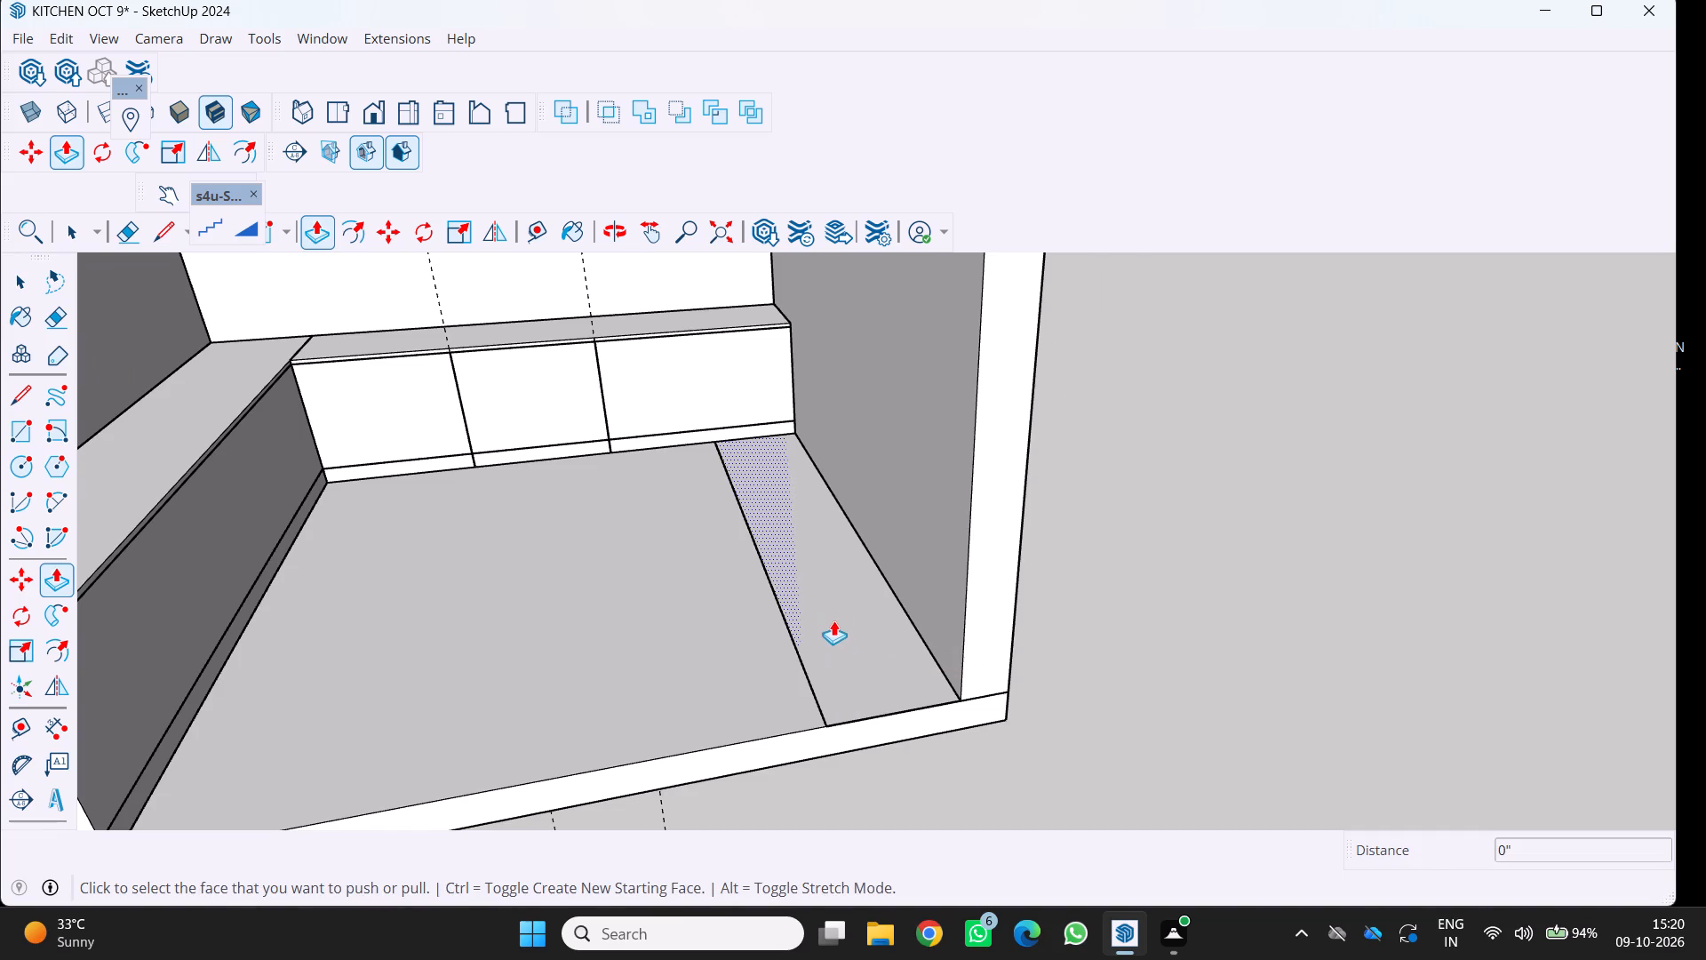
click(833, 621)
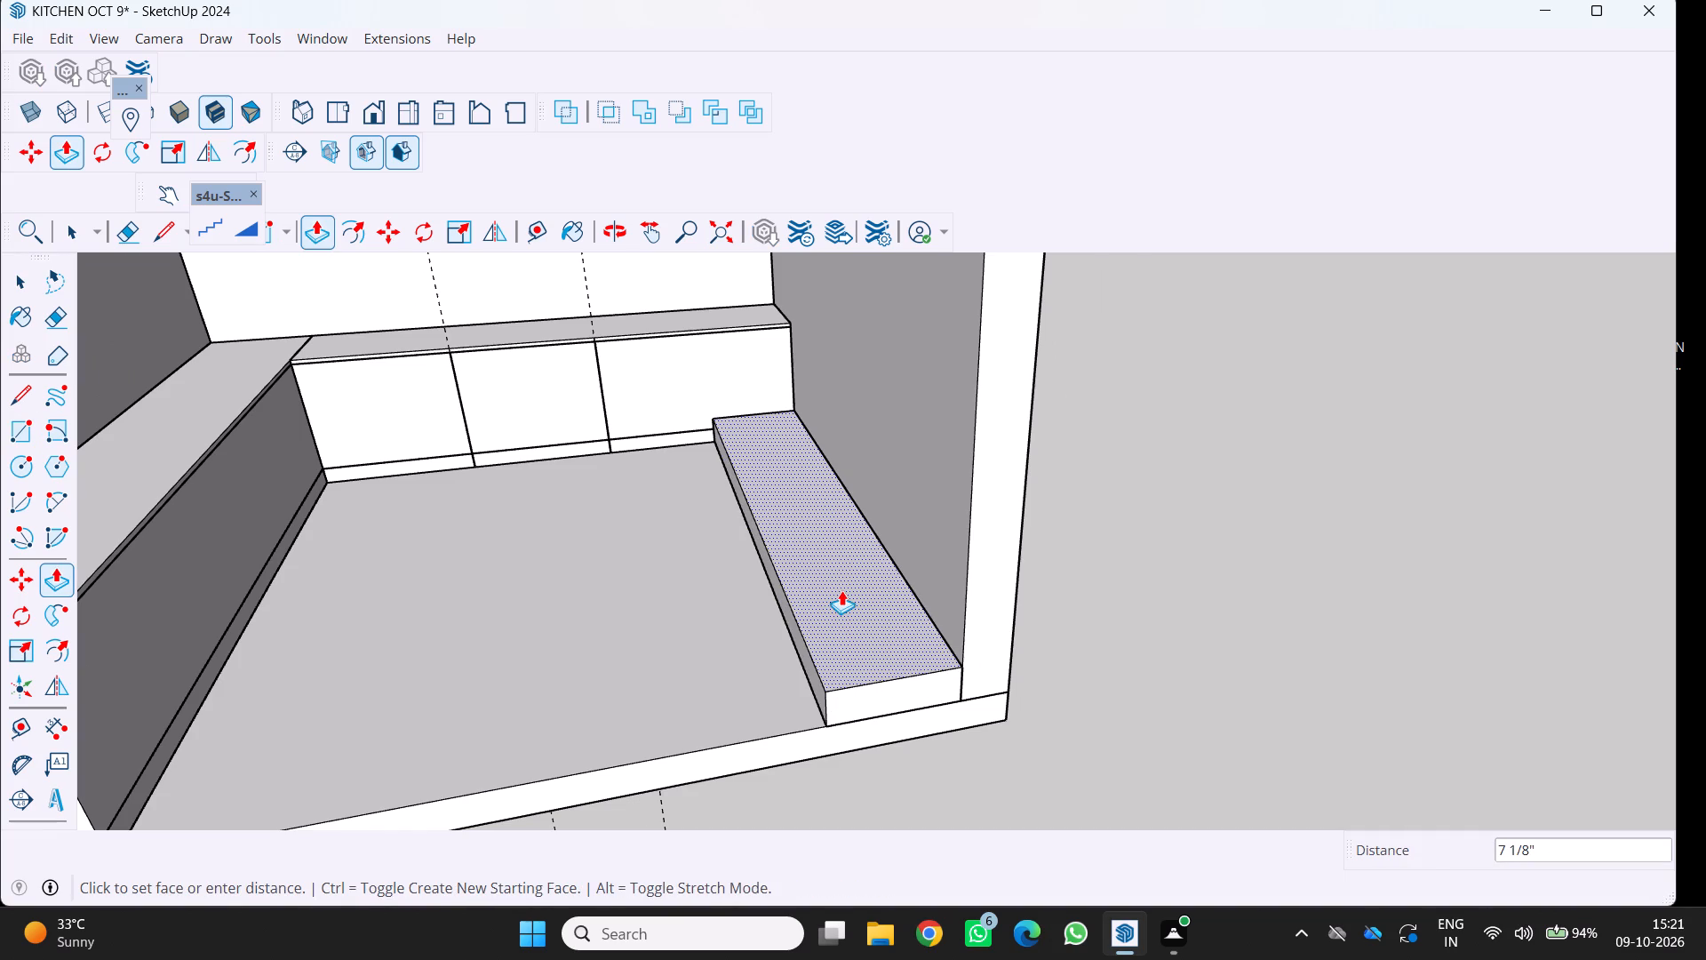
key(4)
key(Return)
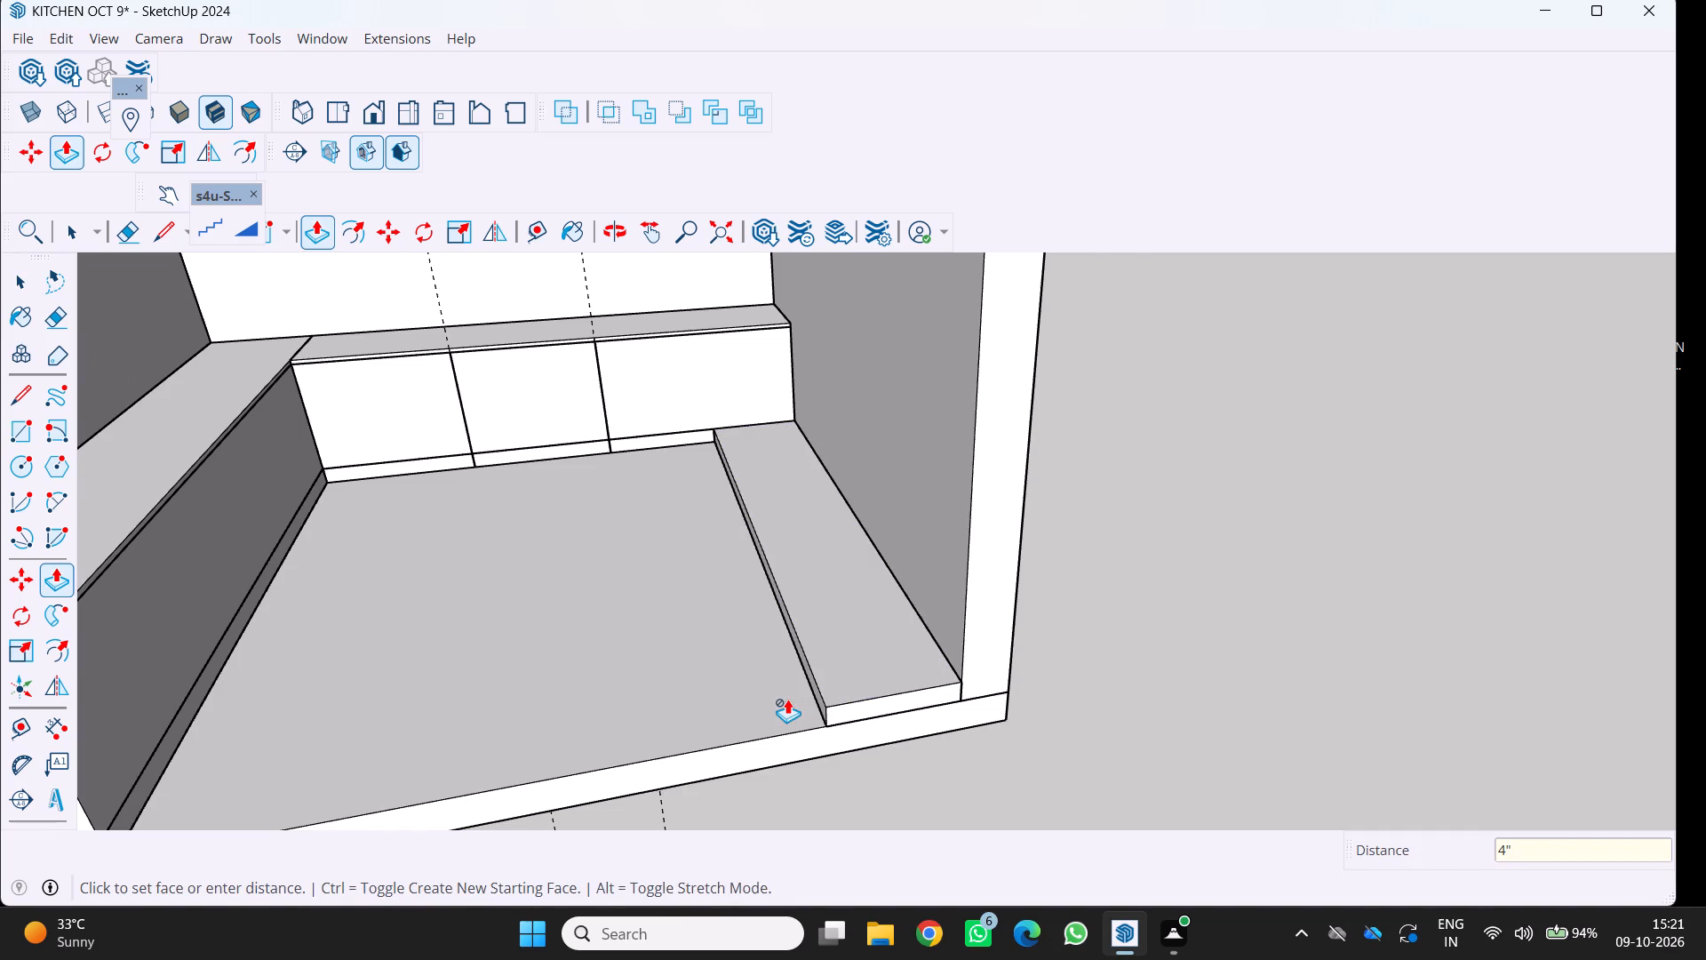
Select the entire new side-wall plinth and make it a group.
key(space)
triple_click(842, 620)
right_click(840, 619)
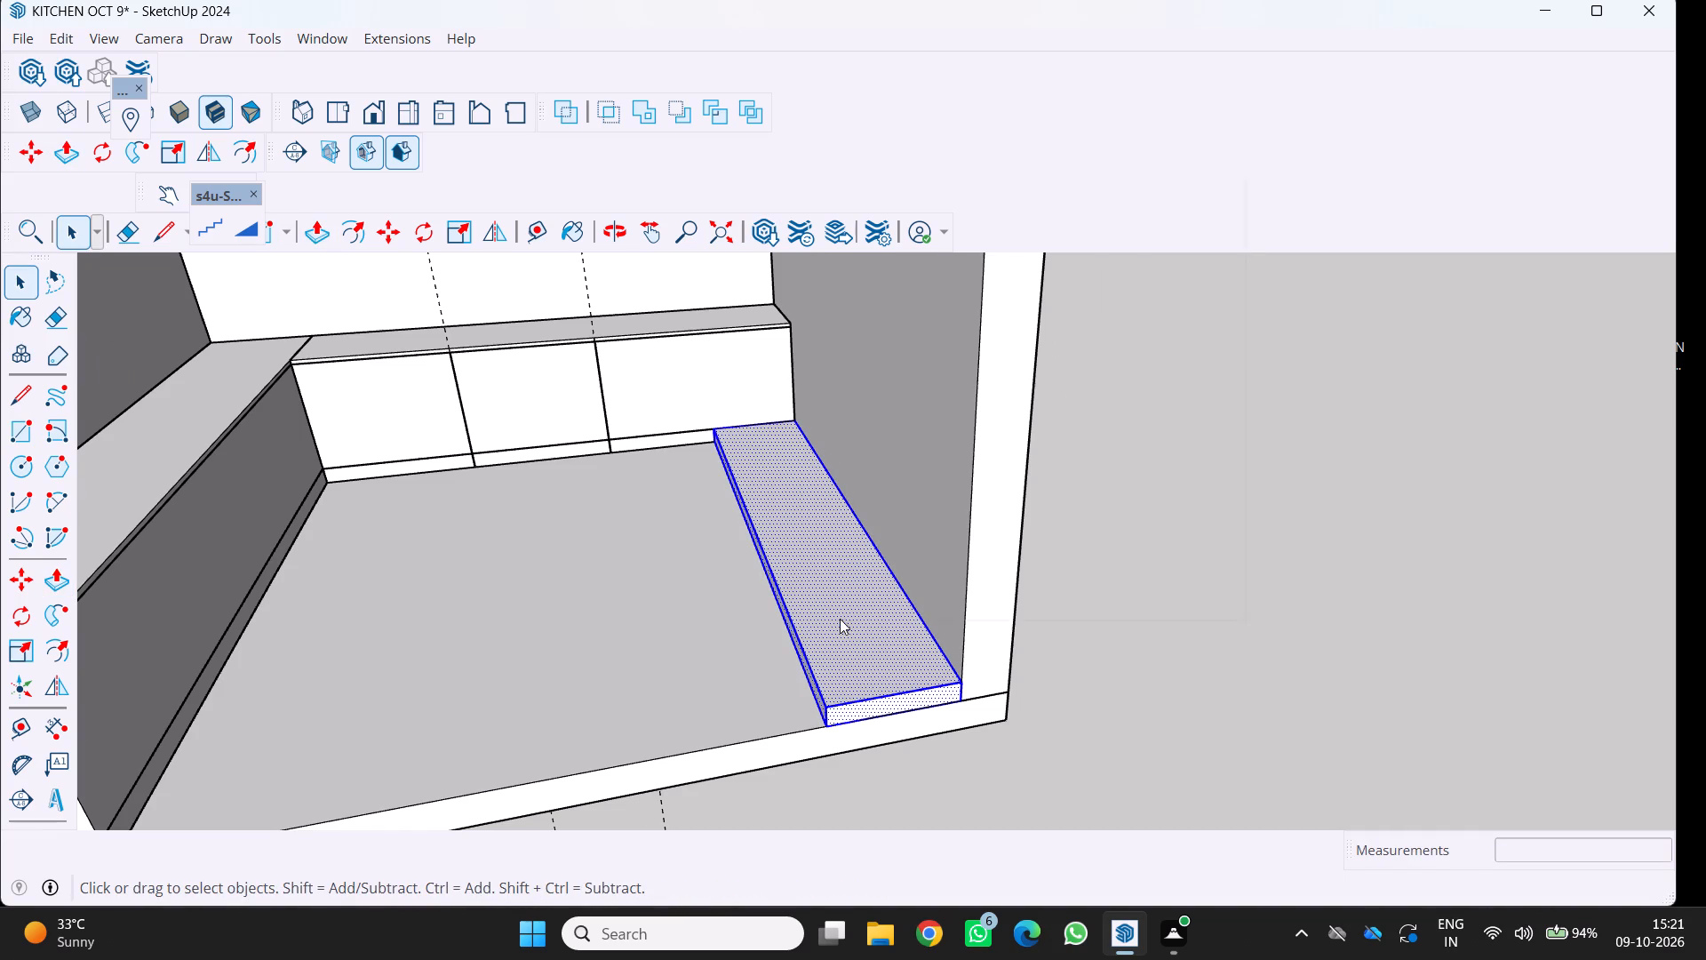
click(916, 386)
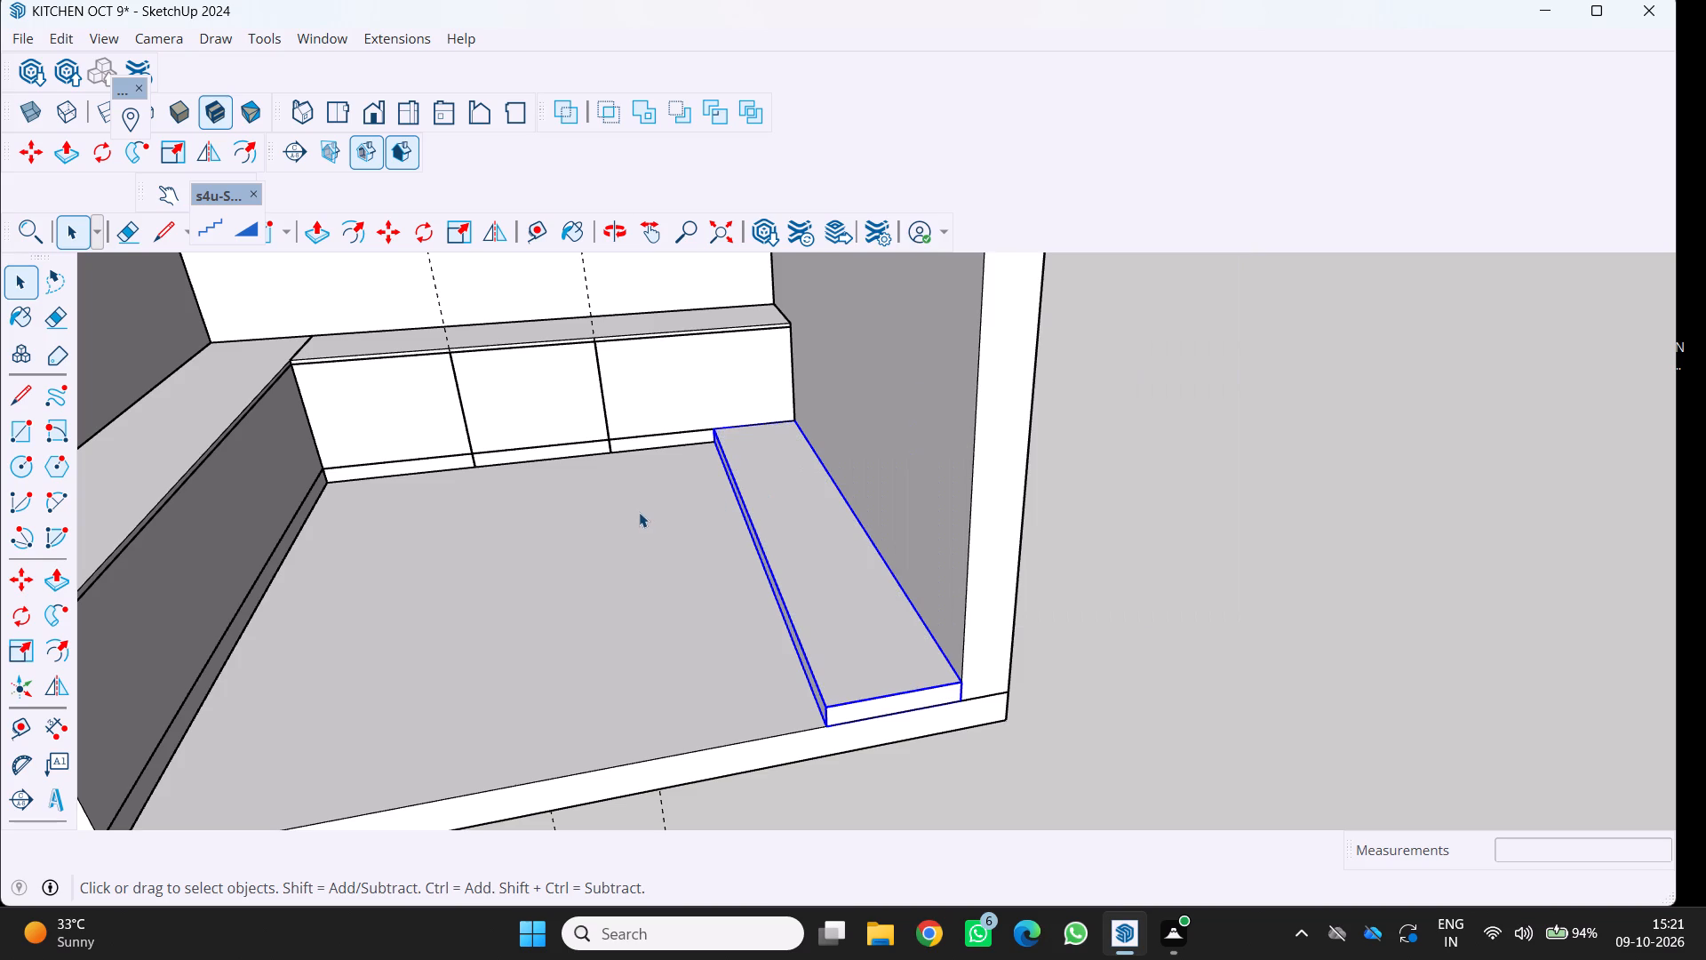
Cover the plinth's top with a 2' by 11' 3" rectangle and pull it up 2' 4" as the side-wall base unit.
key(r)
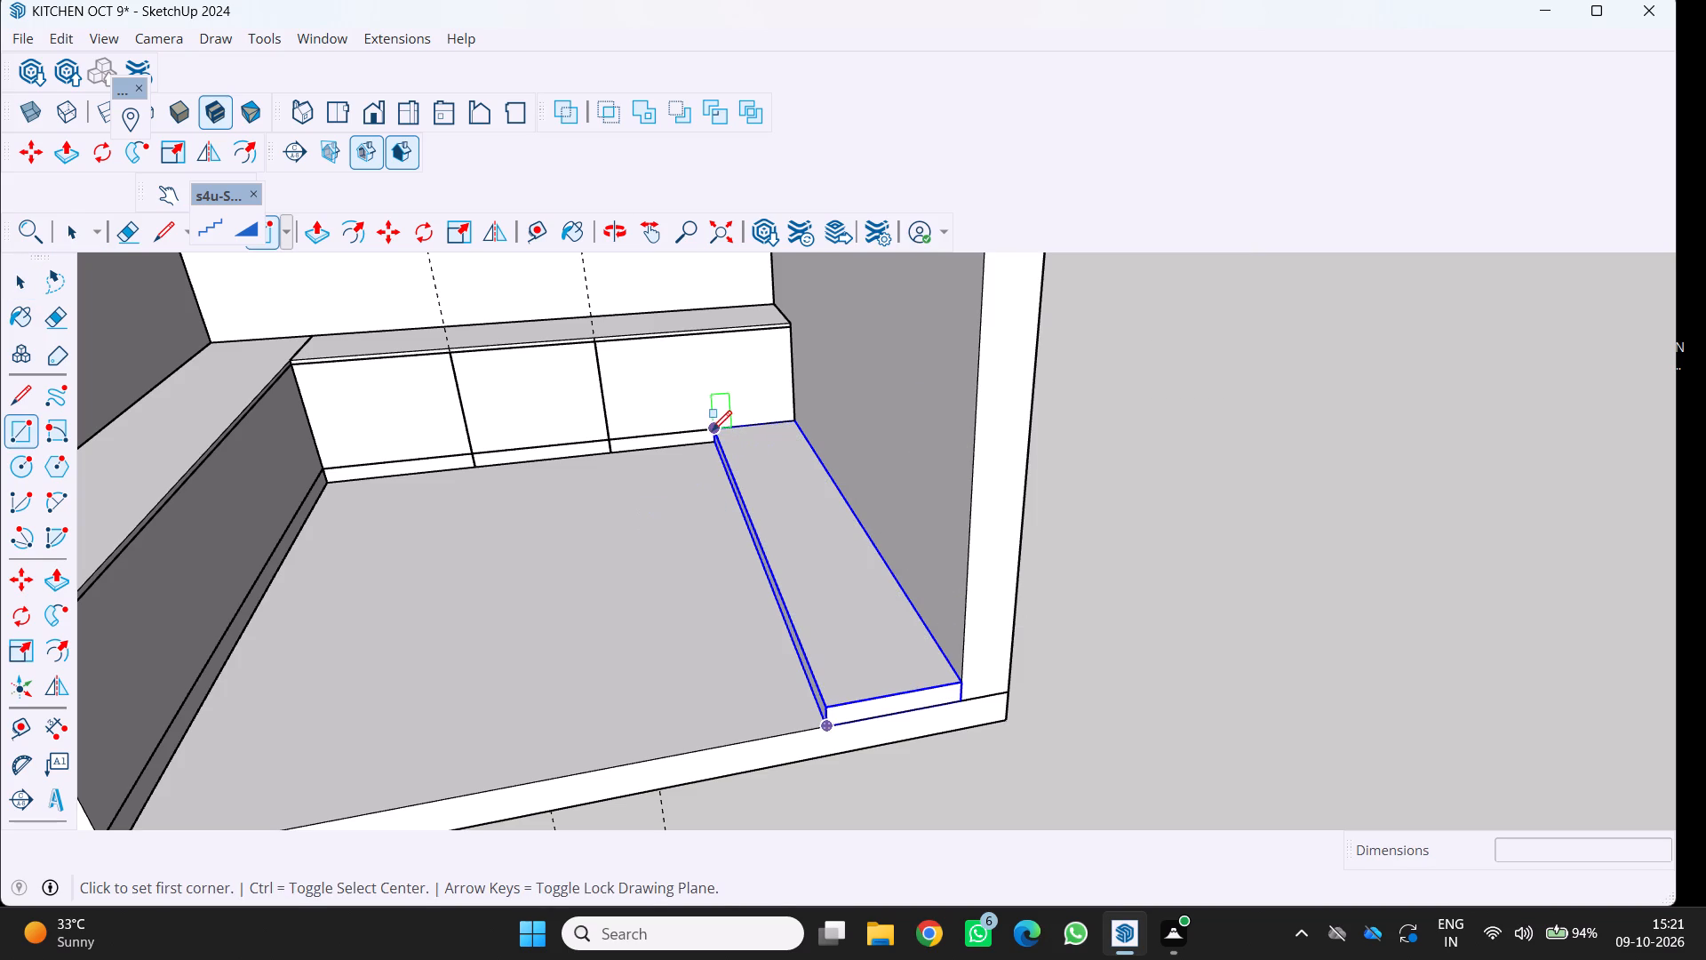
click(713, 430)
click(957, 683)
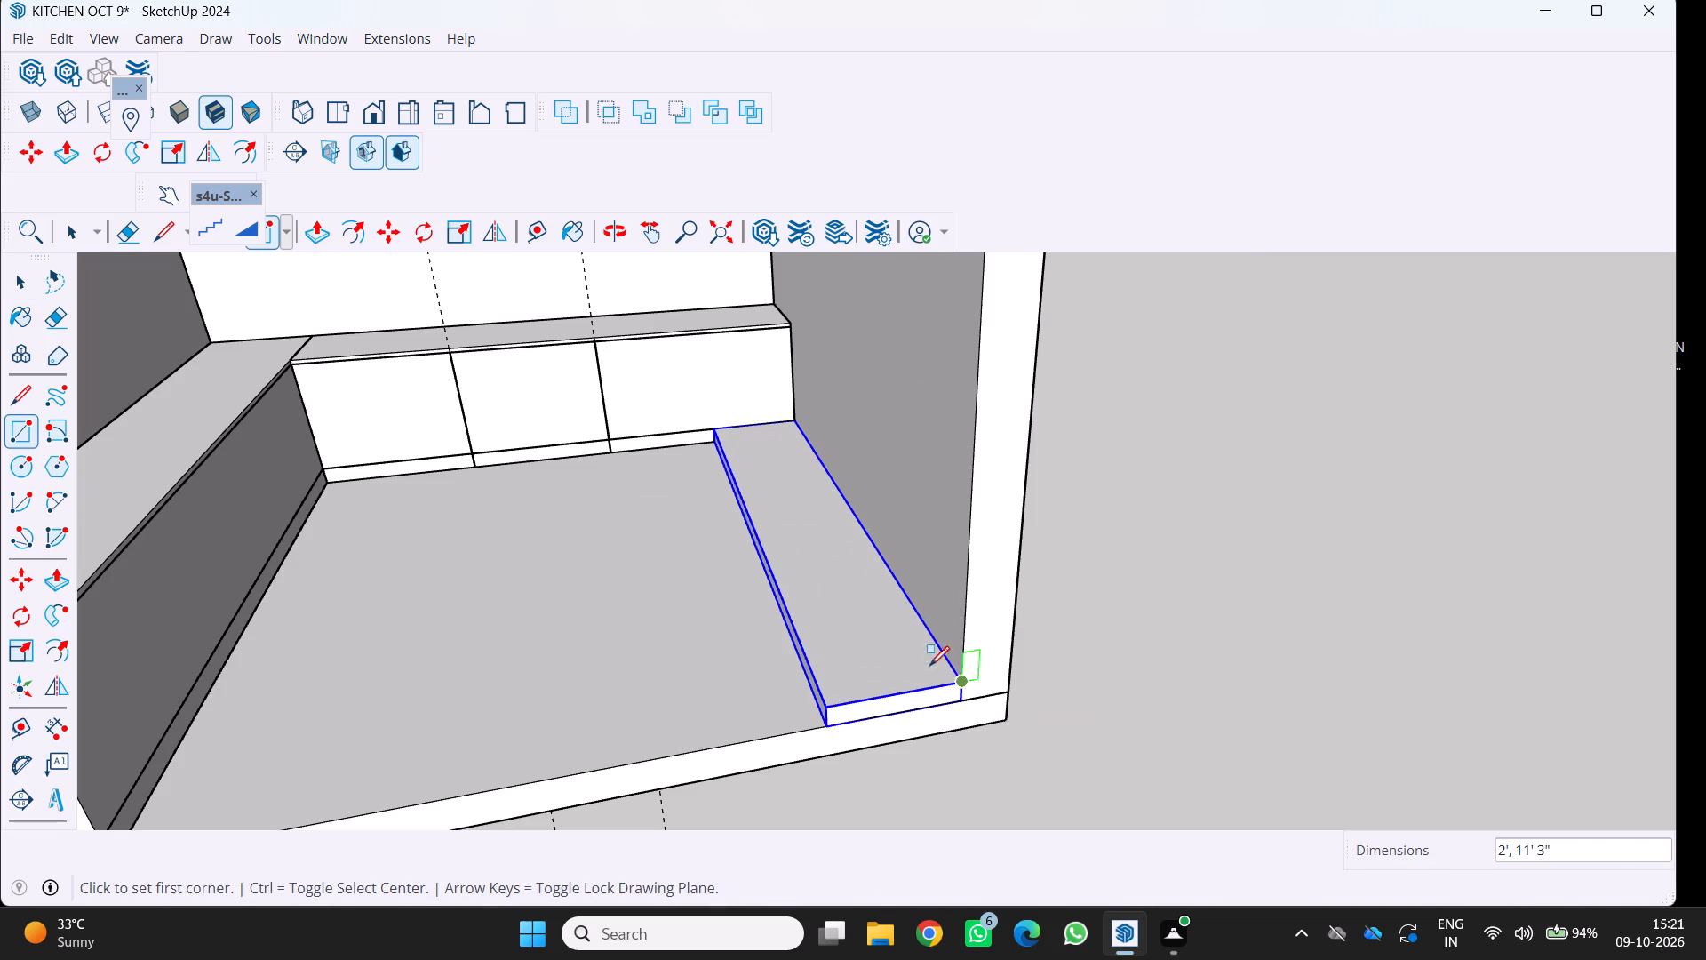
key(p)
click(860, 609)
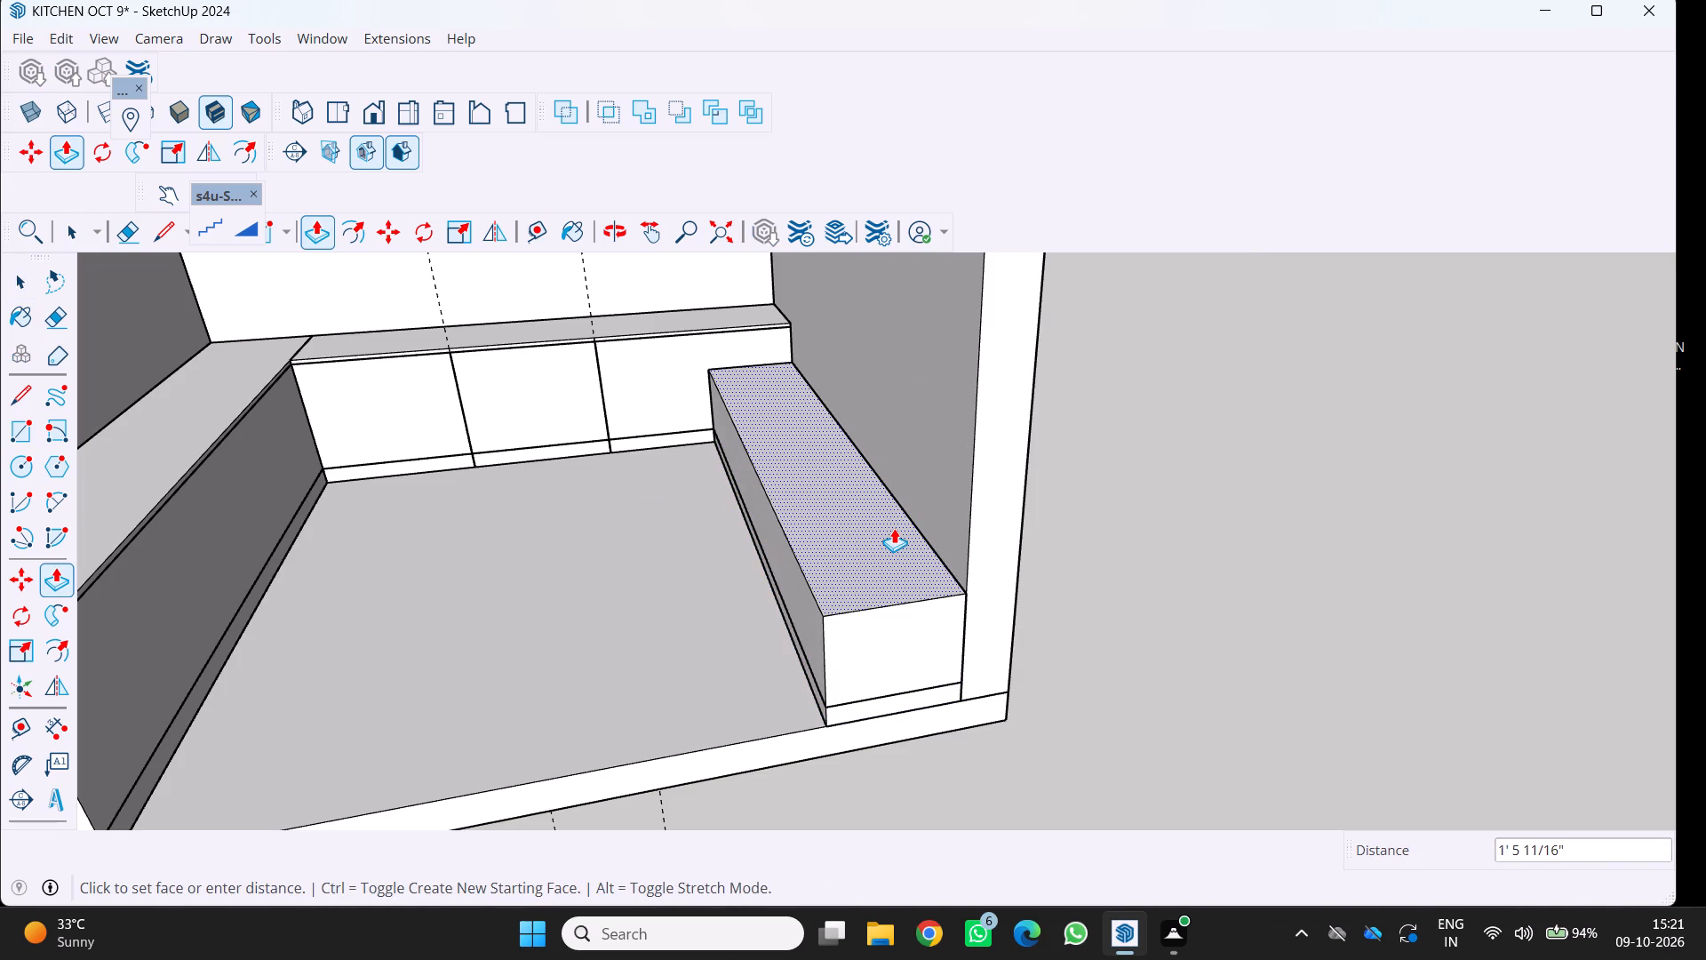
text(2'4)
key(Return)
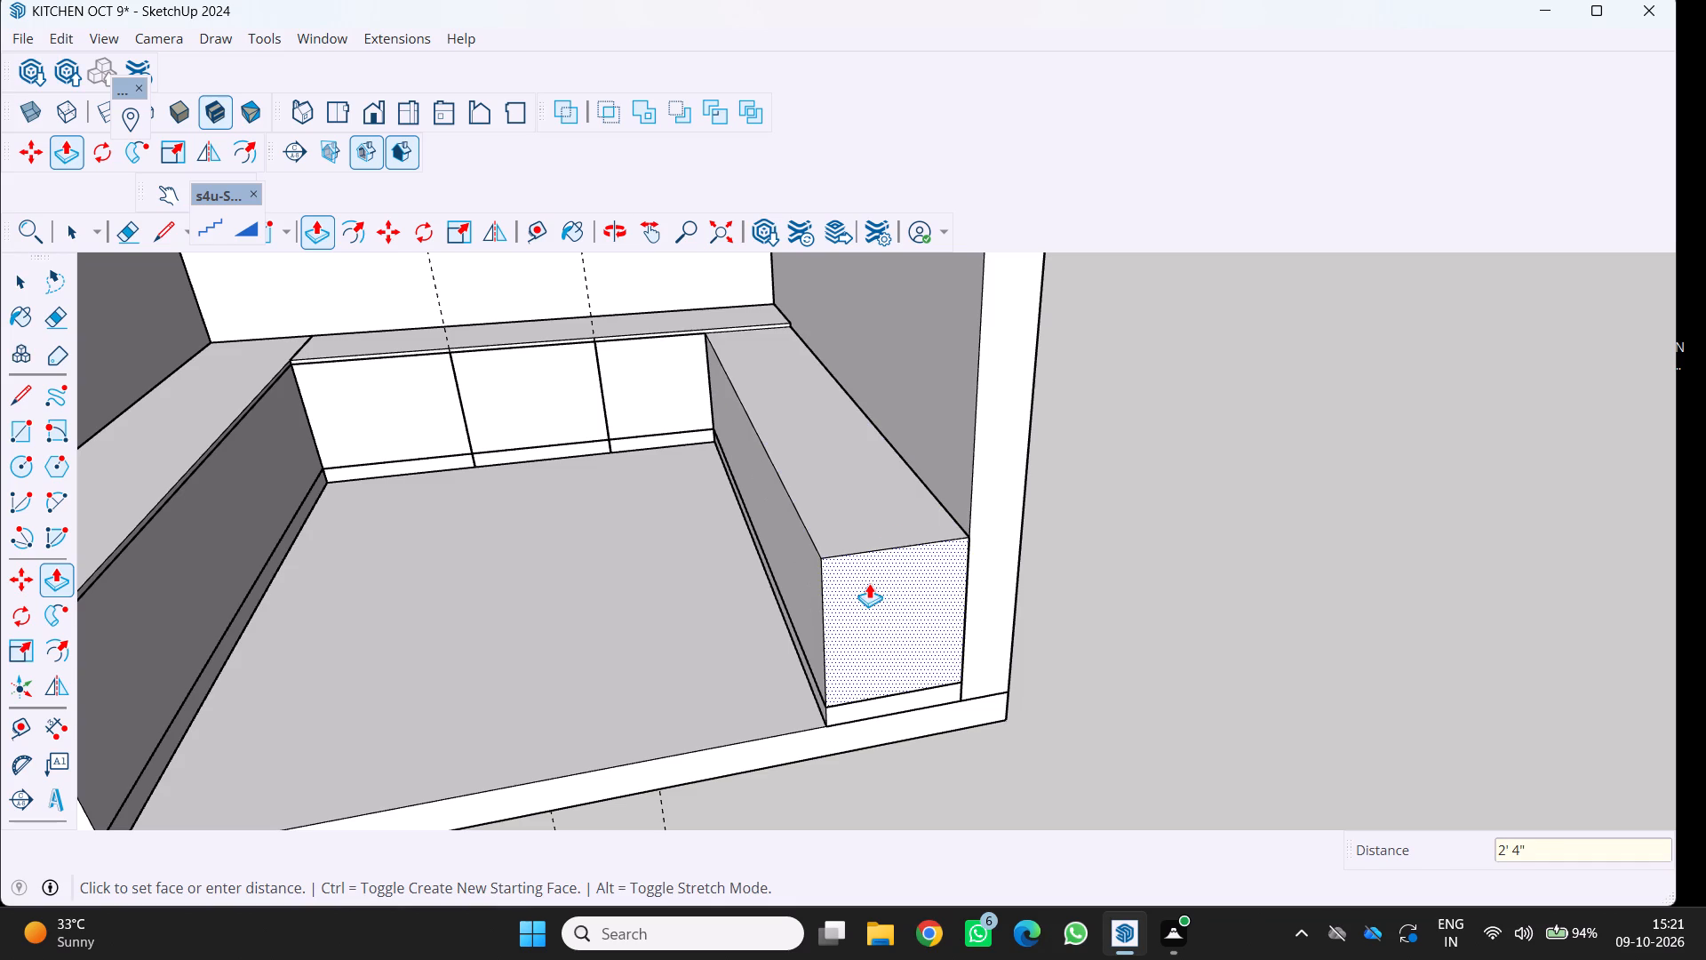
Select the new side-wall base unit with all its connected geometry and make it a group.
key(space)
triple_click(863, 536)
triple_click(862, 534)
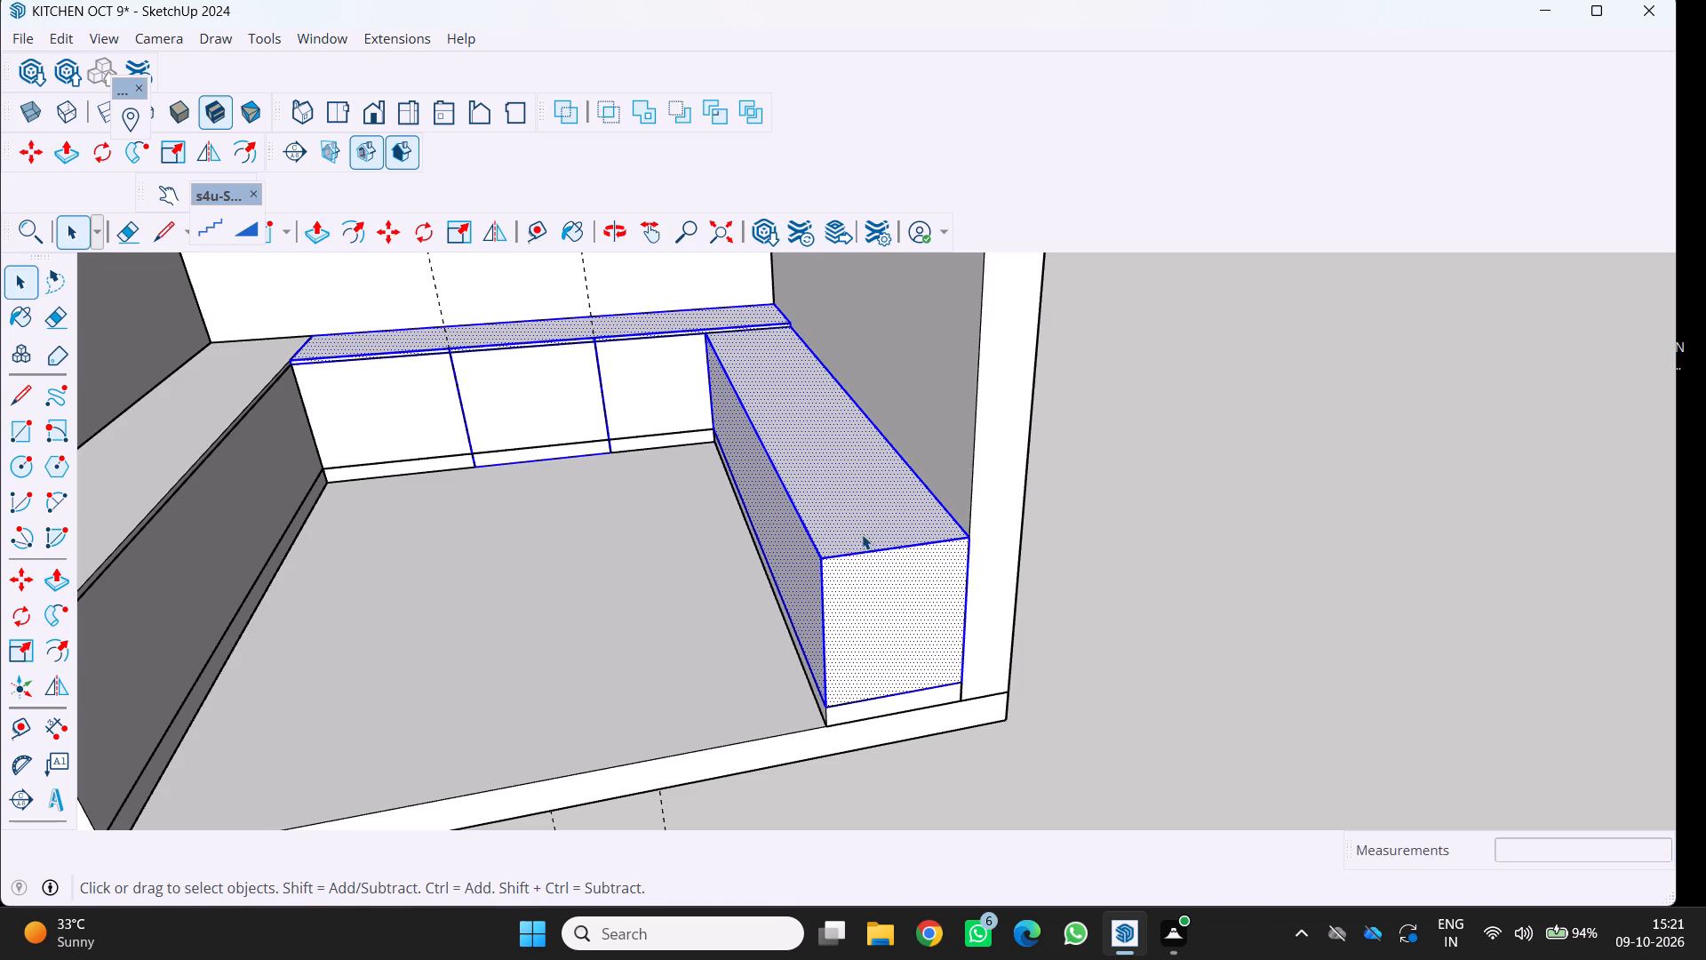
click(858, 533)
right_click(858, 533)
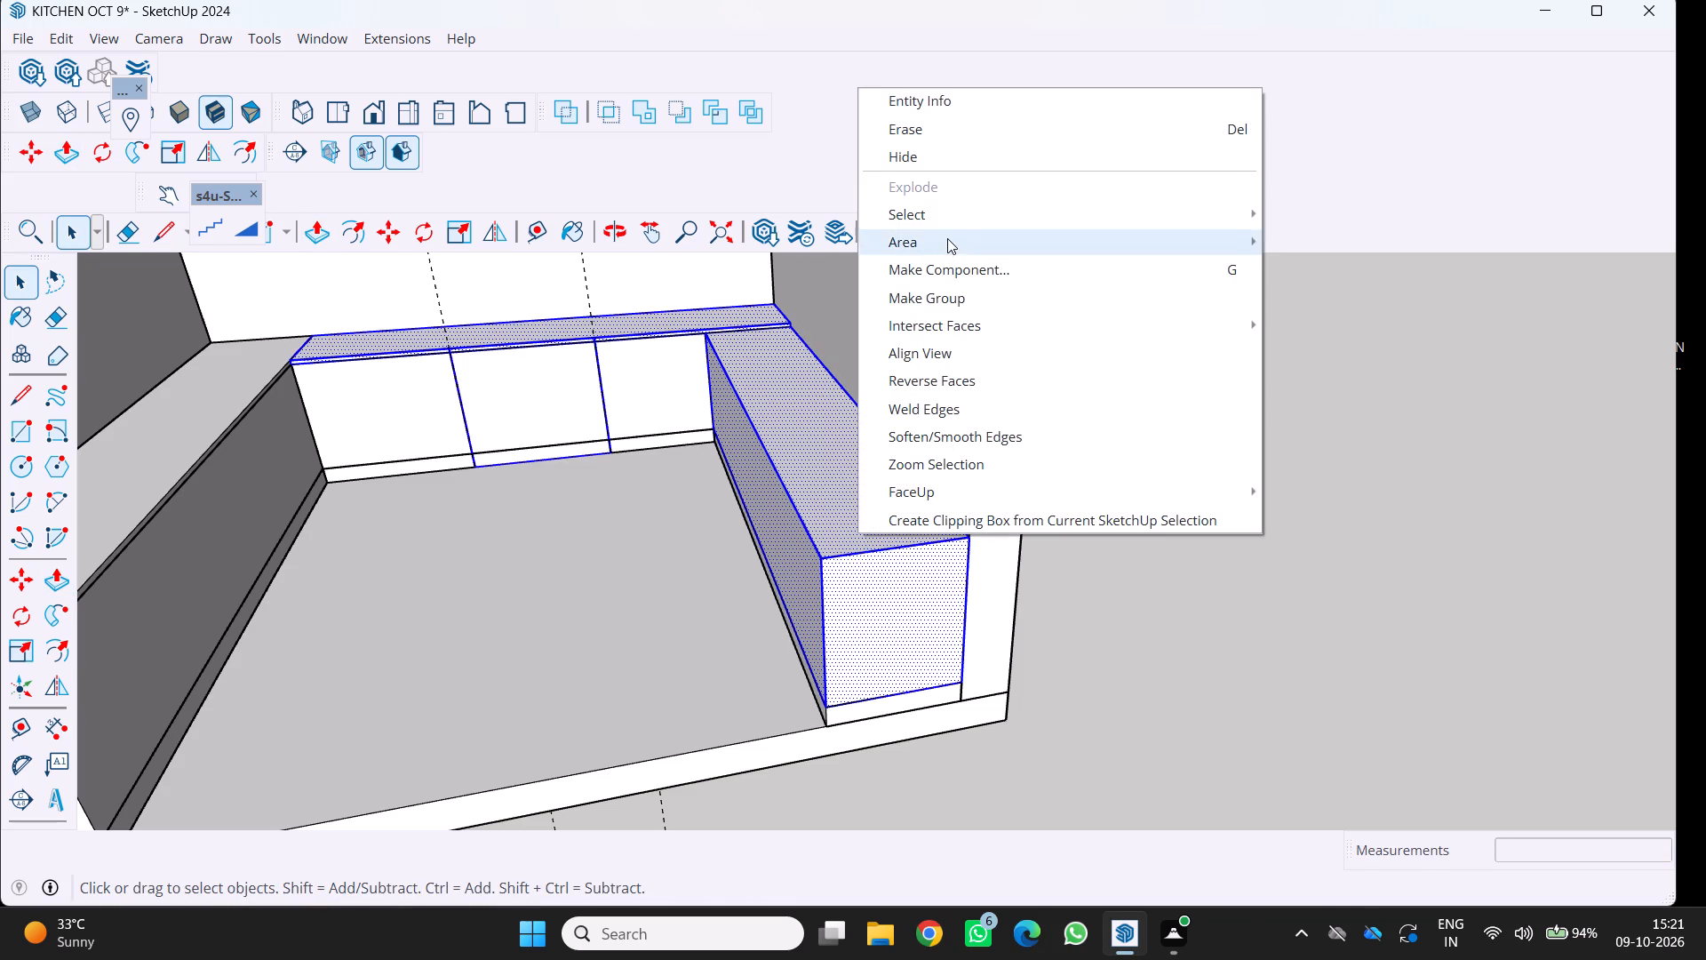
click(954, 295)
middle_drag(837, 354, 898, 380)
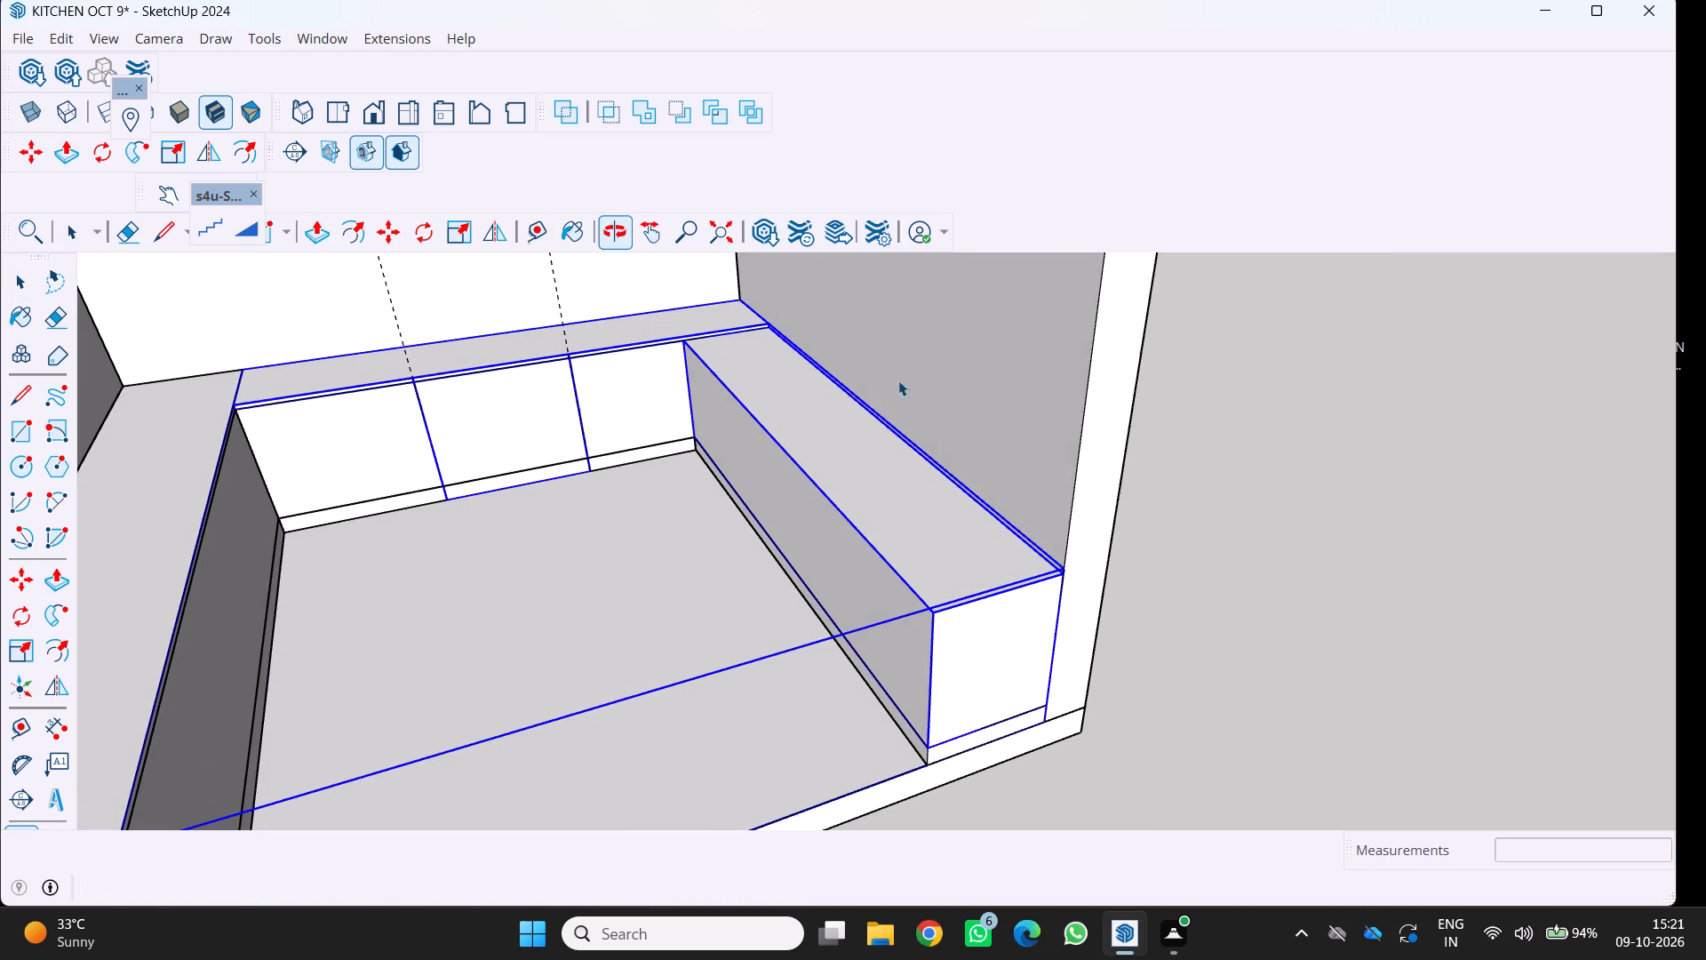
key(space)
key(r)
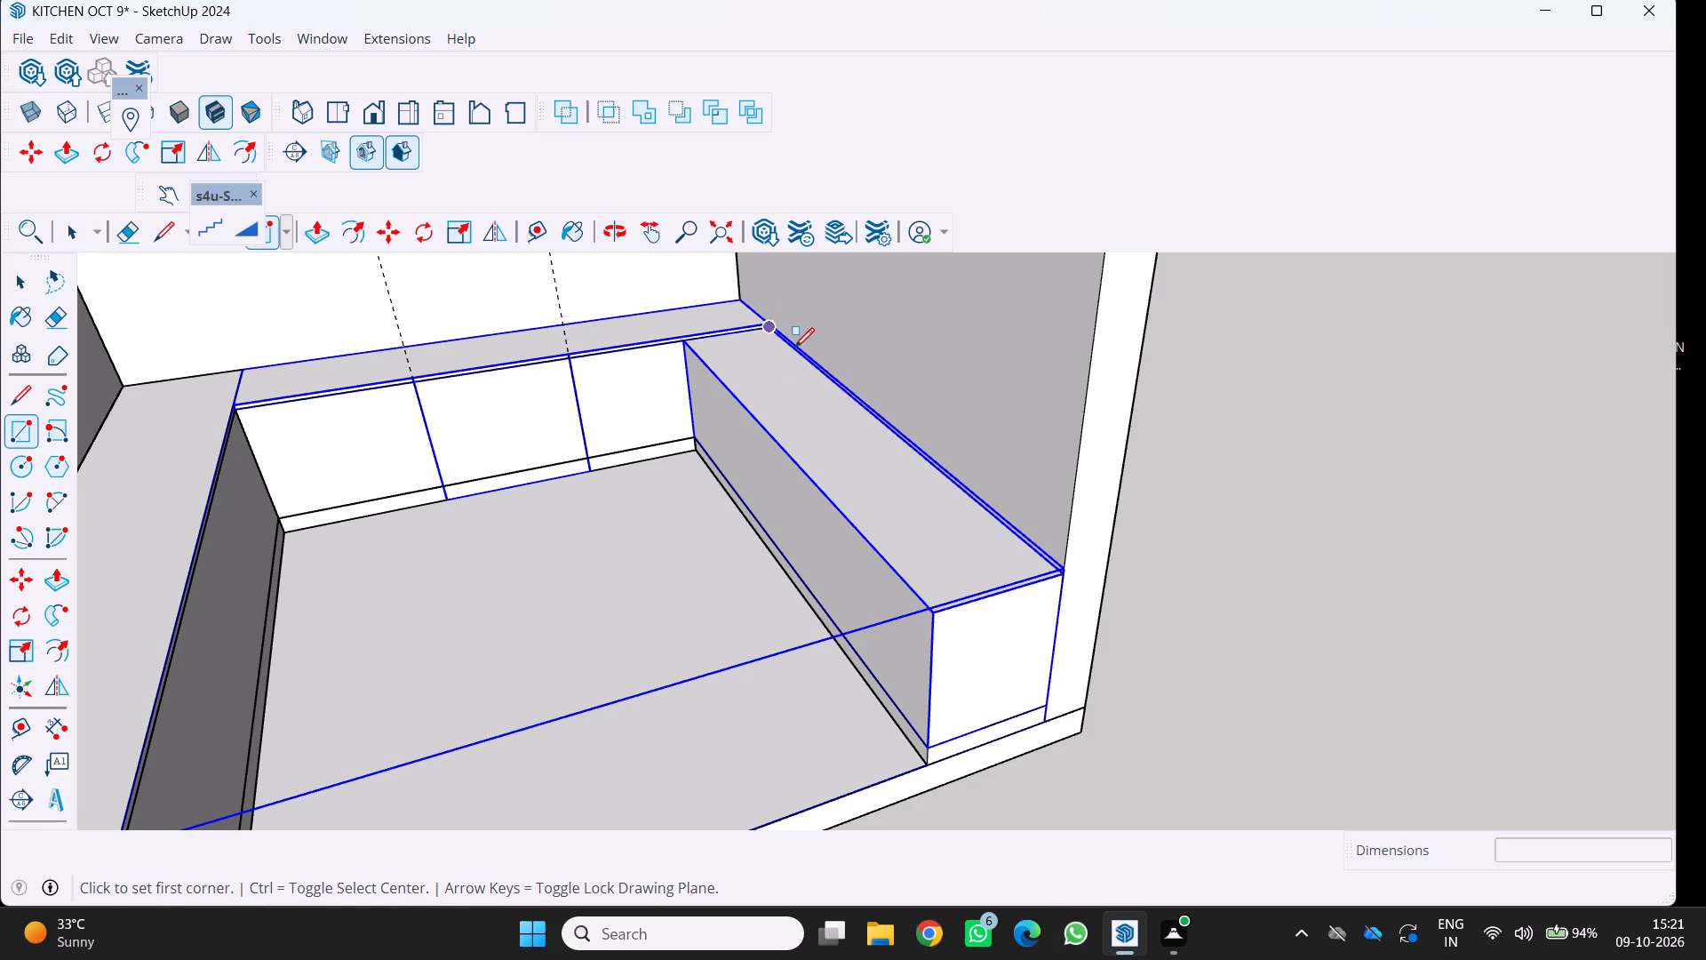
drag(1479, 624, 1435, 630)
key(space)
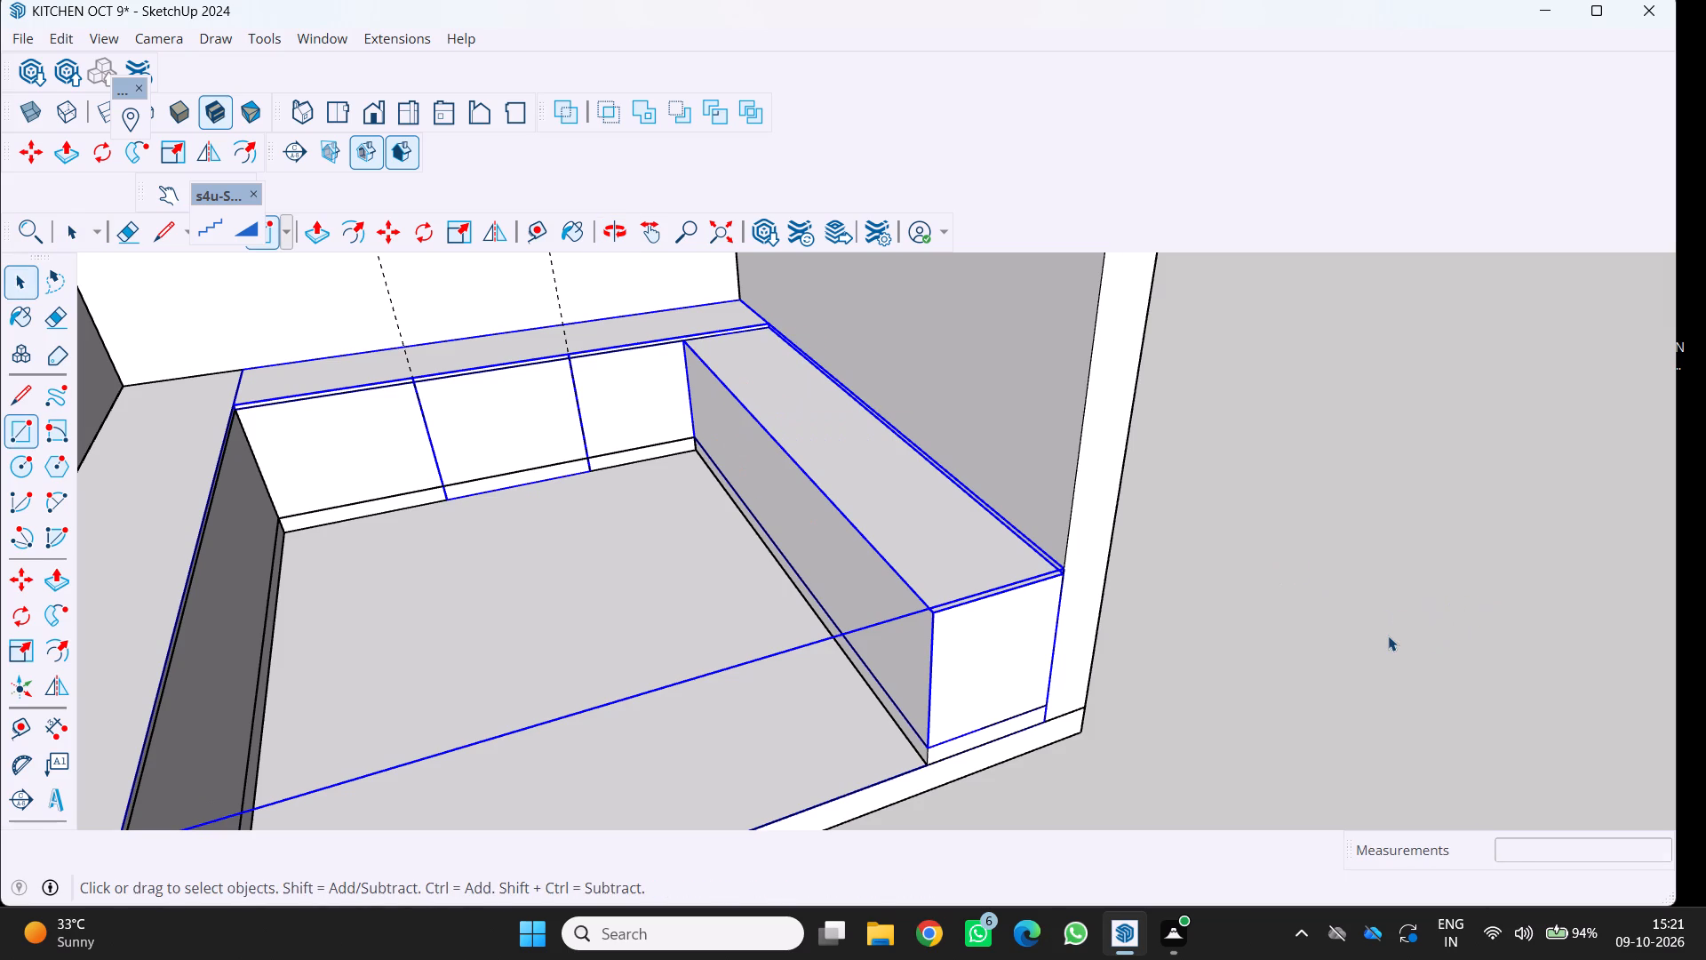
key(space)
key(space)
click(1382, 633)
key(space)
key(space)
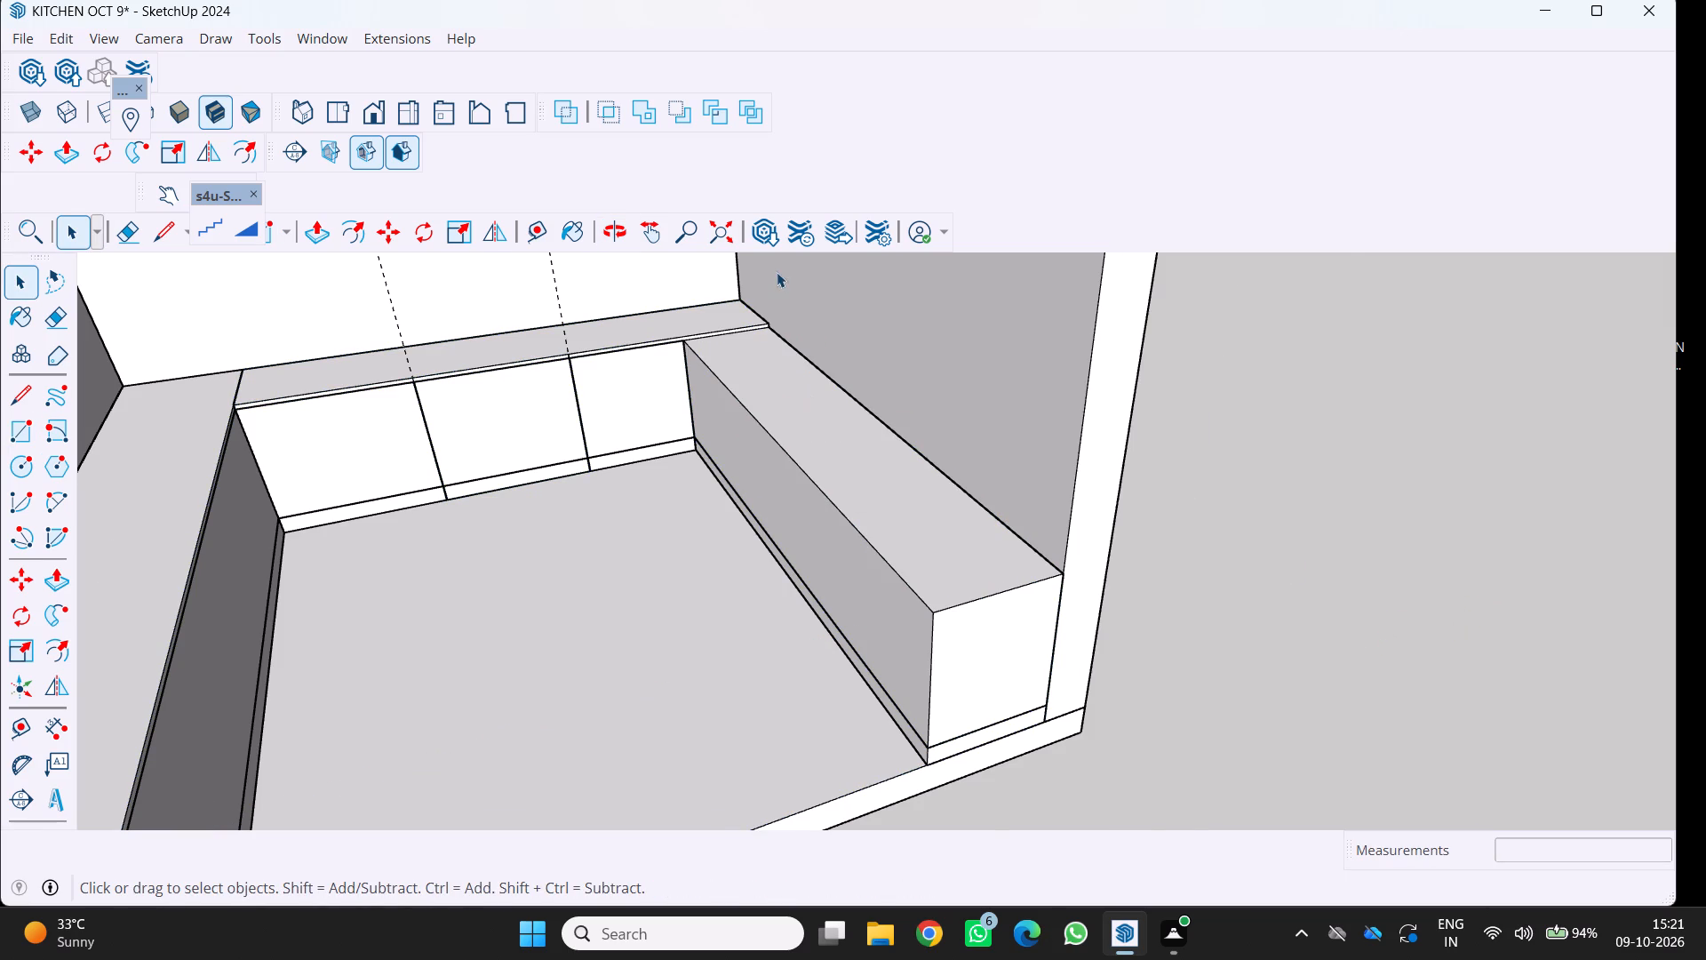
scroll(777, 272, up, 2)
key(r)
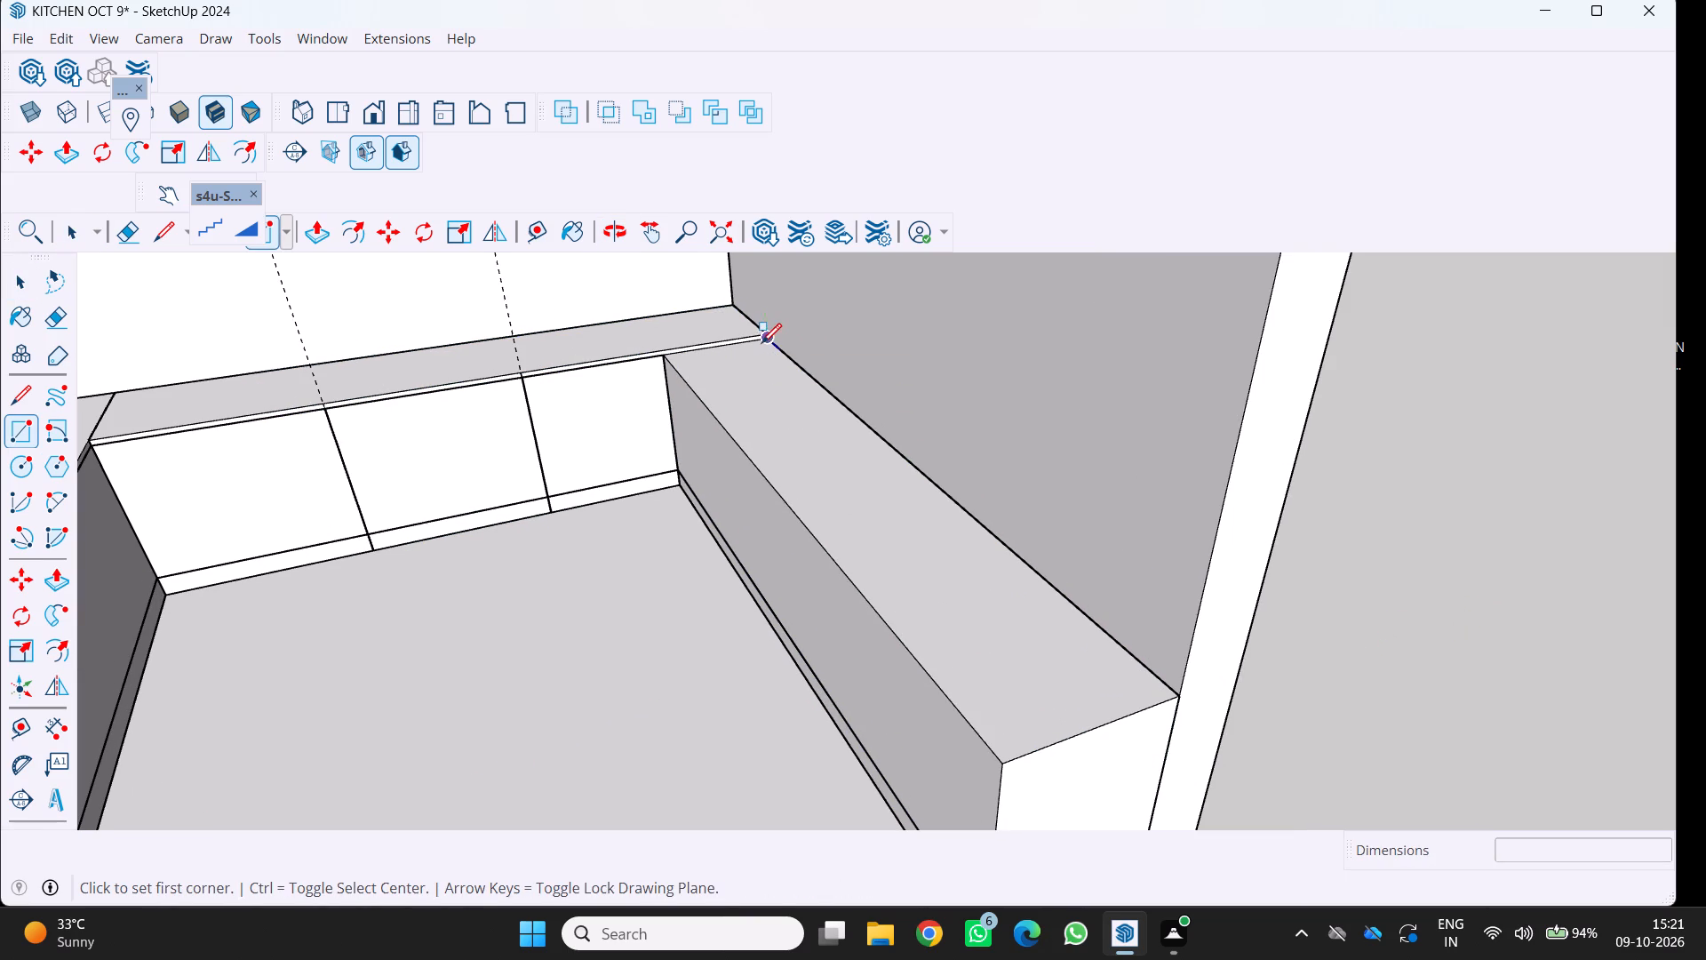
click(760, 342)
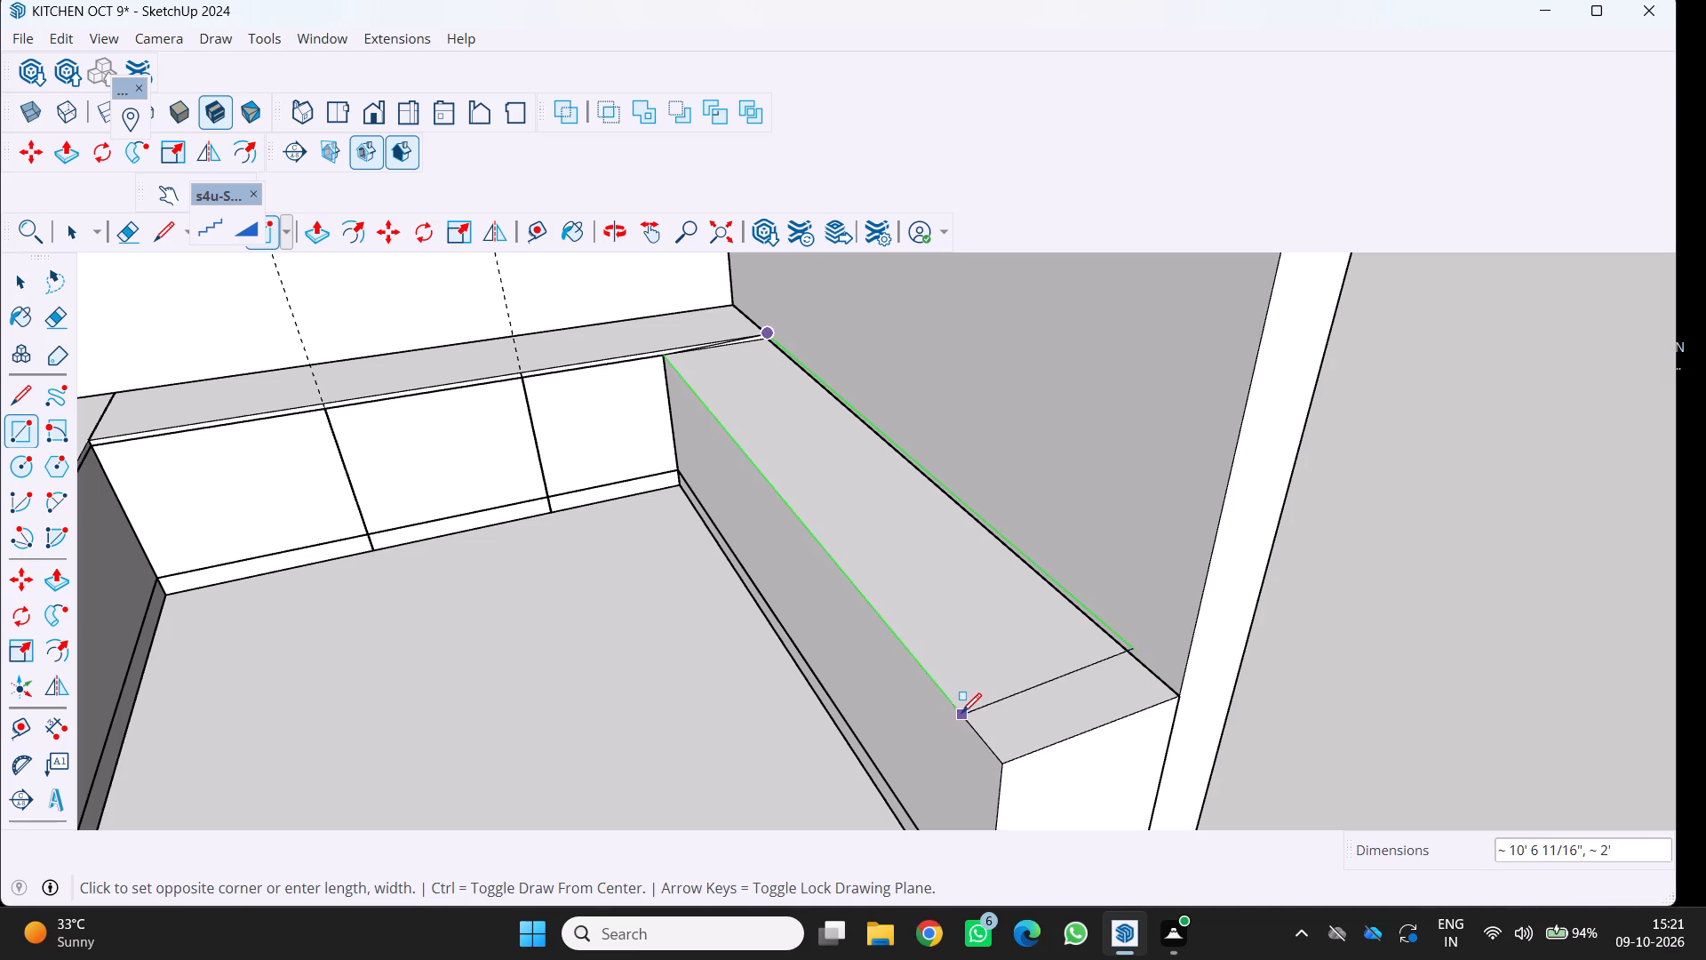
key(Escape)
Draw an 11' 3" by 2' rectangle over the top of the side-wall base unit, from its front wall corner to the opposite inner corner.
scroll(823, 376, up, 4)
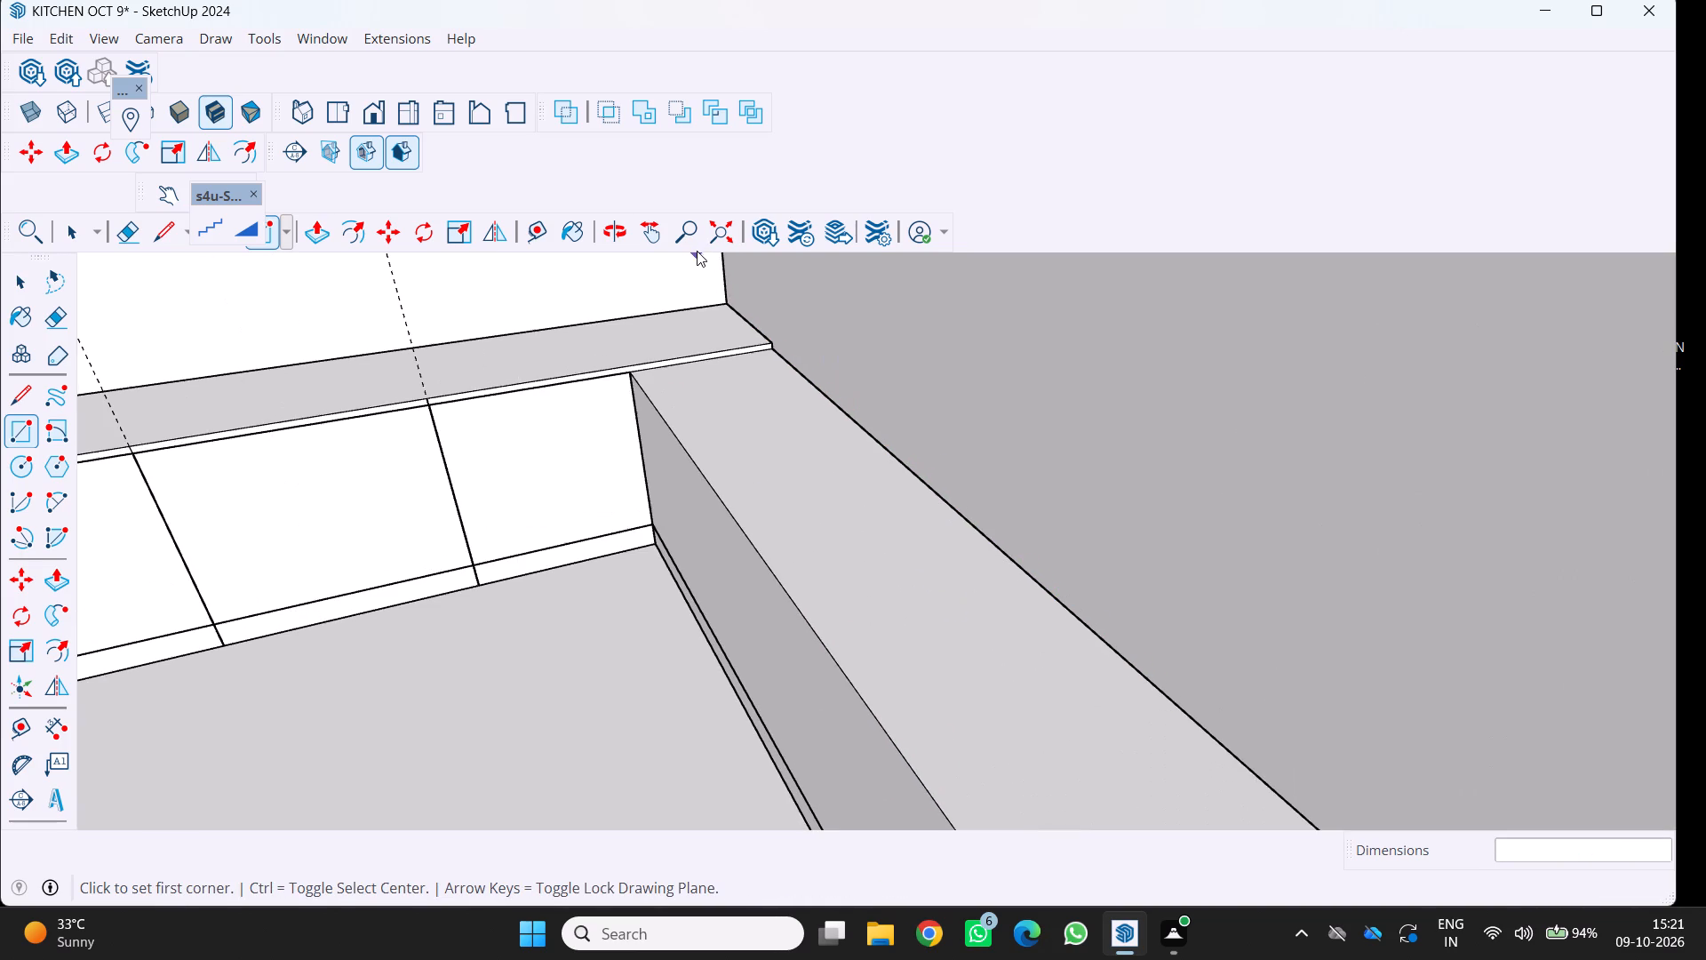
scroll(701, 254, down, 6)
key(r)
scroll(1055, 565, up, 3)
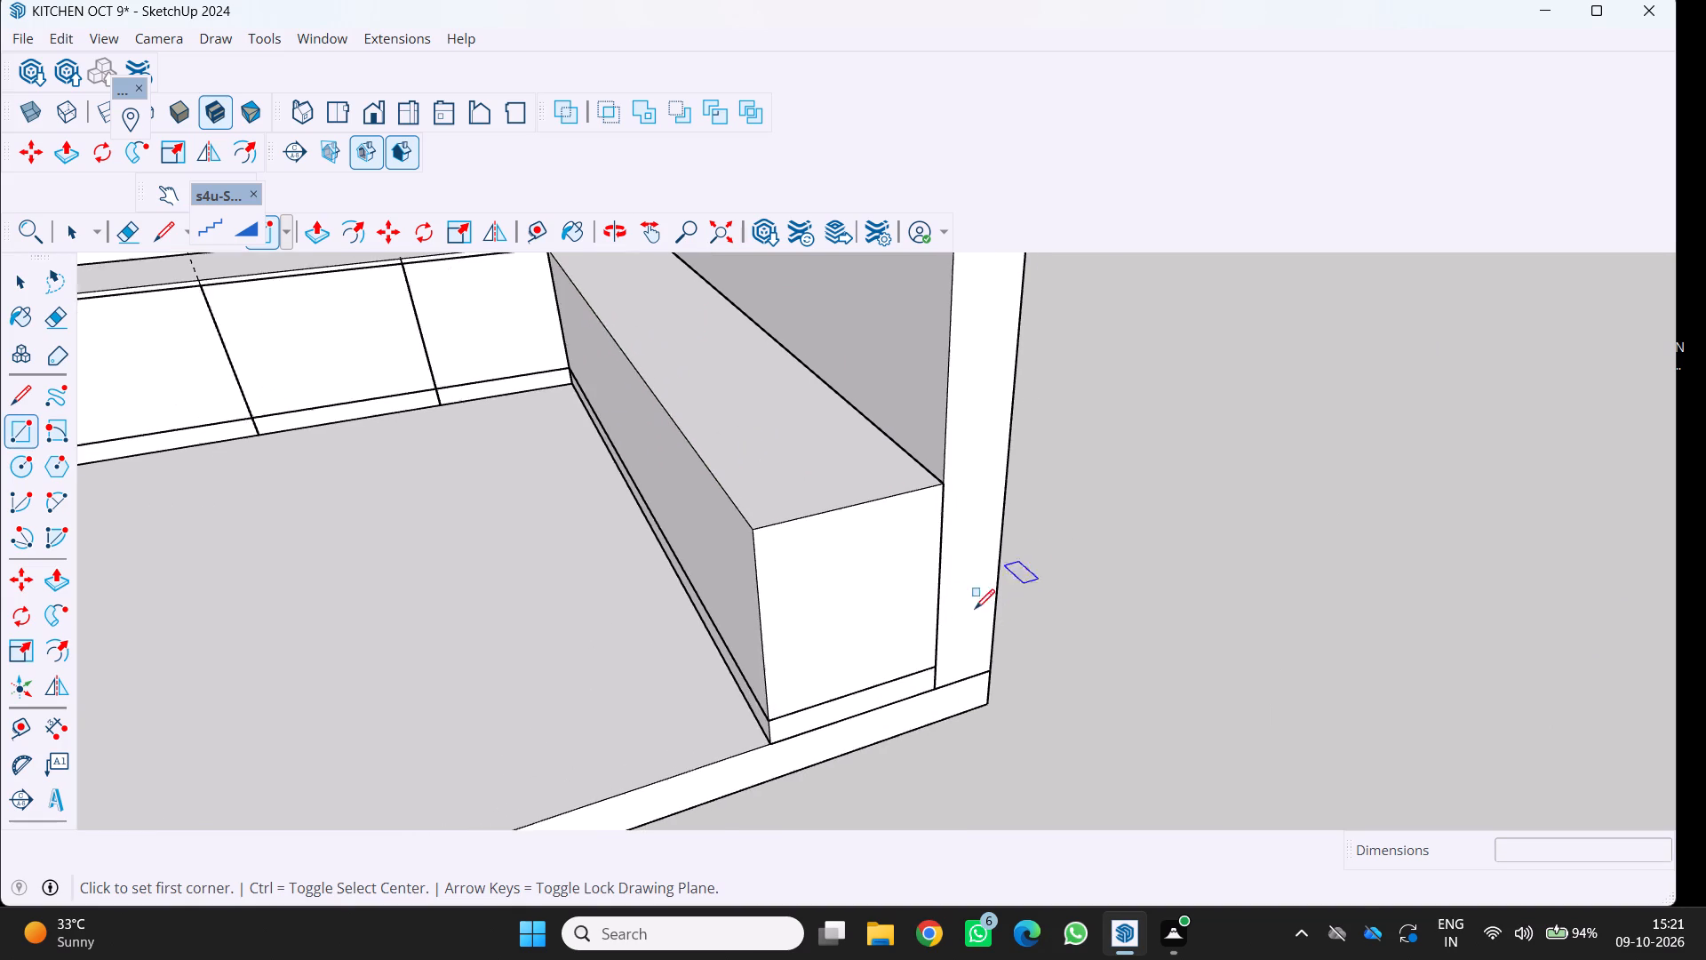
scroll(941, 604, up, 3)
scroll(898, 469, up, 2)
middle_drag(953, 499, 974, 513)
scroll(940, 496, down, 5)
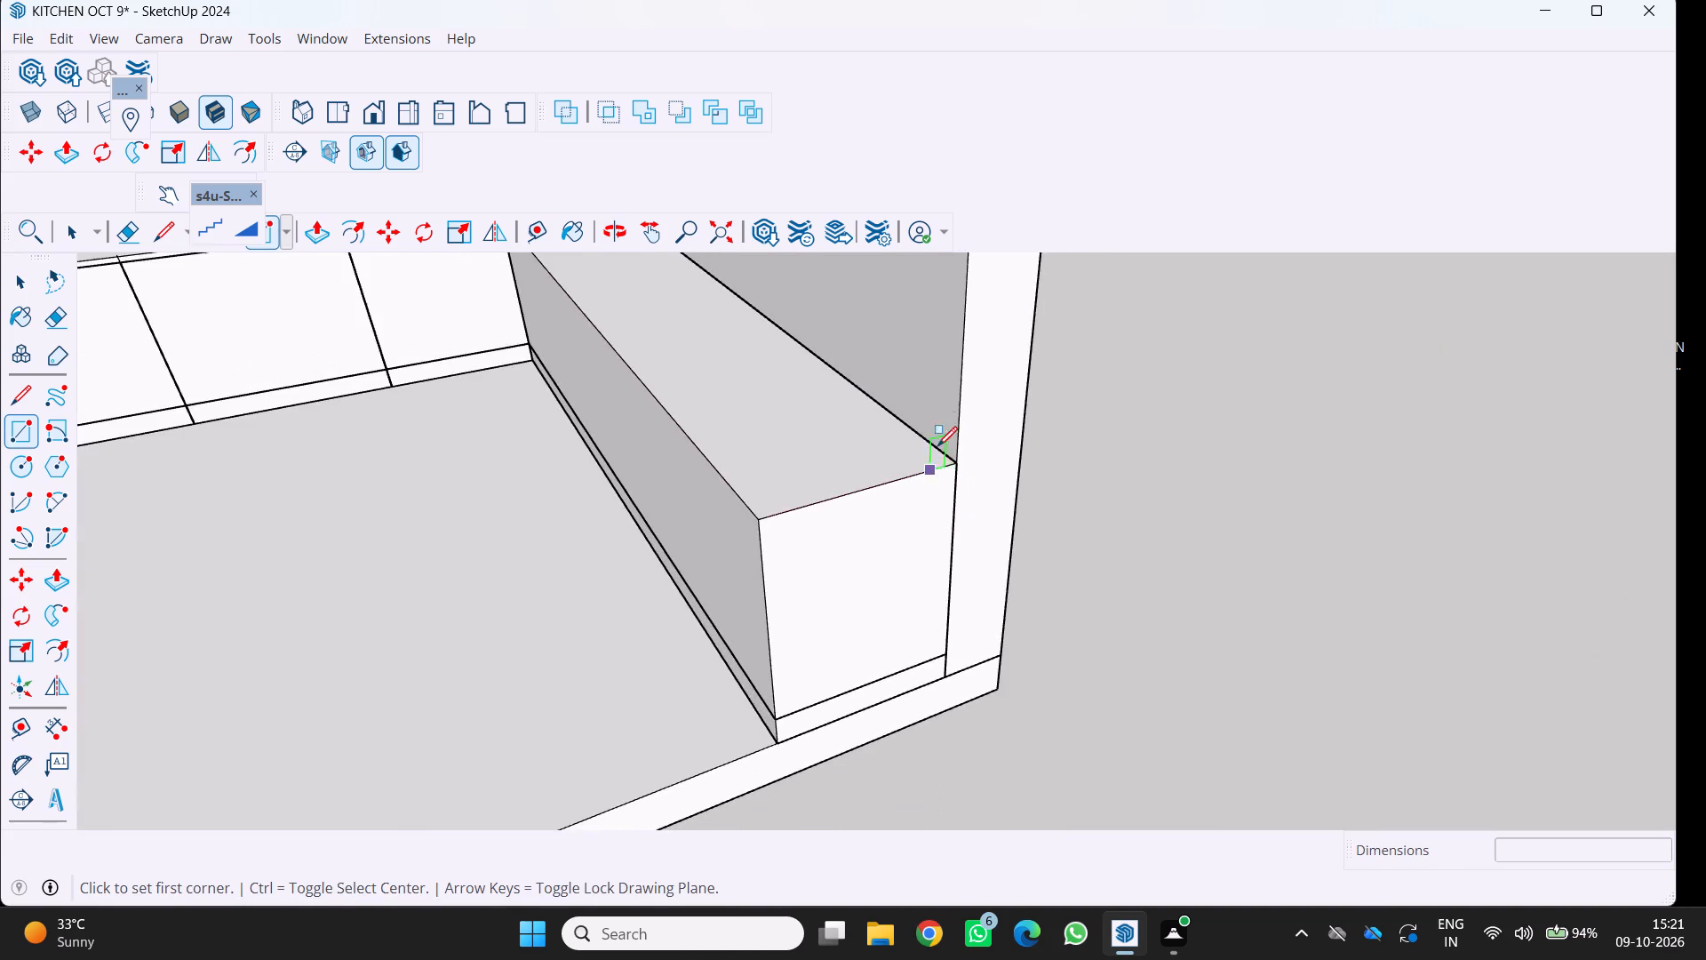
scroll(962, 427, up, 3)
middle_drag(976, 429, 1026, 453)
scroll(975, 490, up, 4)
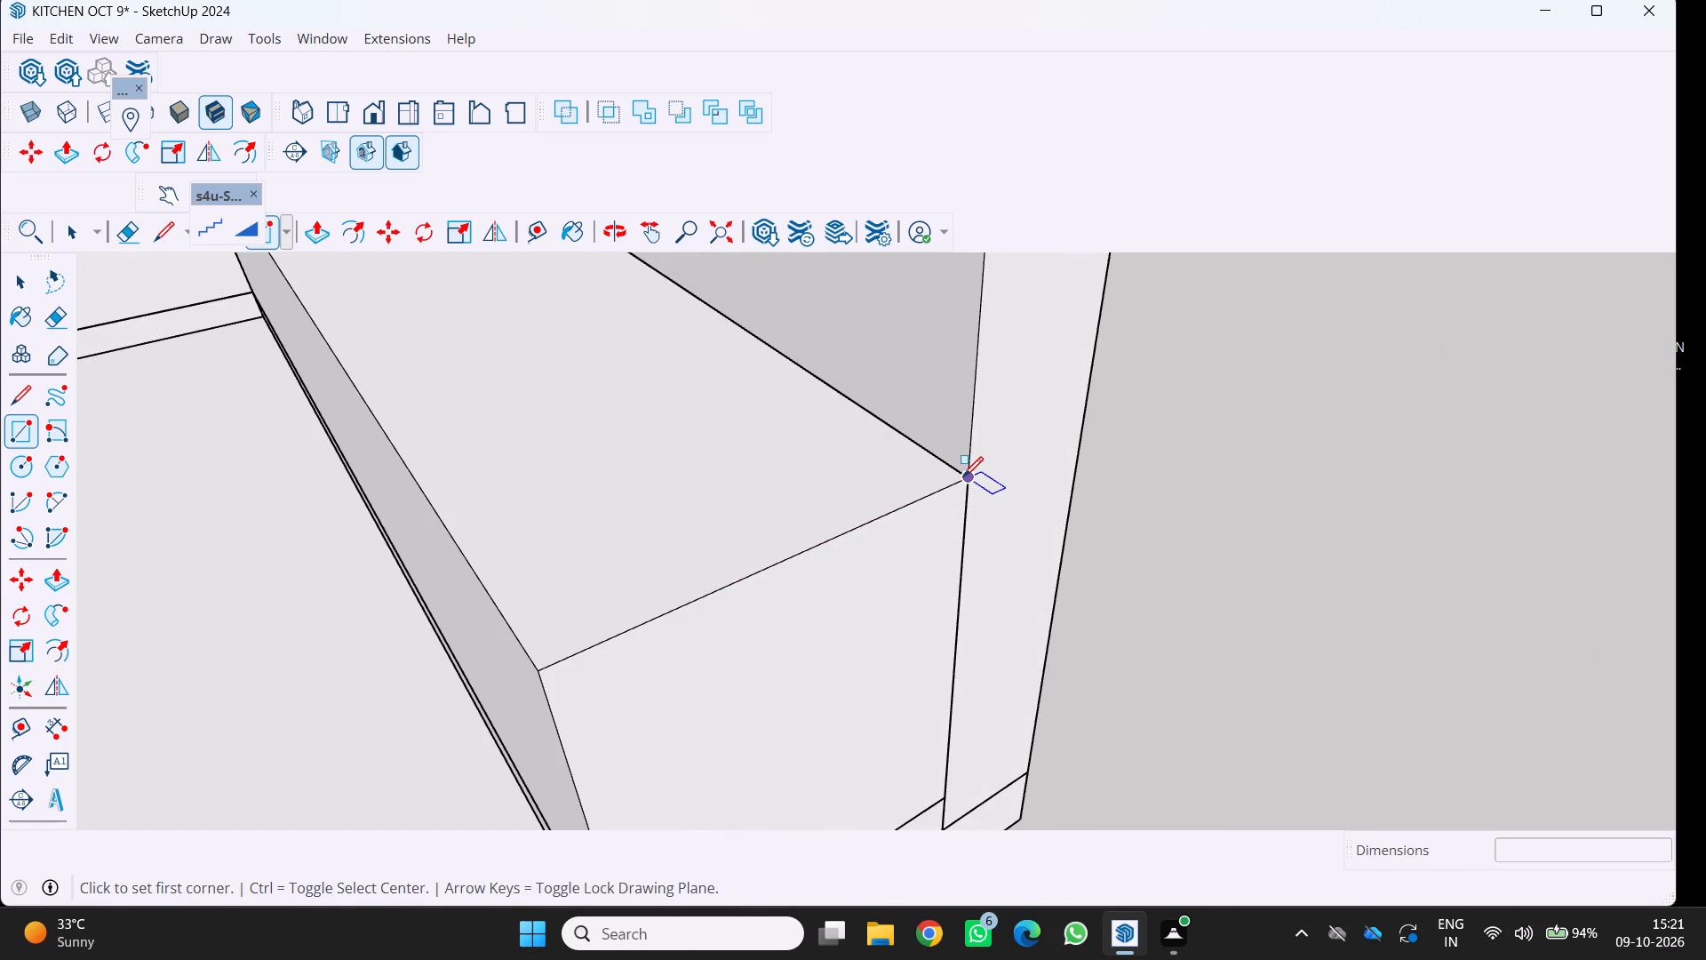
click(963, 476)
scroll(642, 479, down, 16)
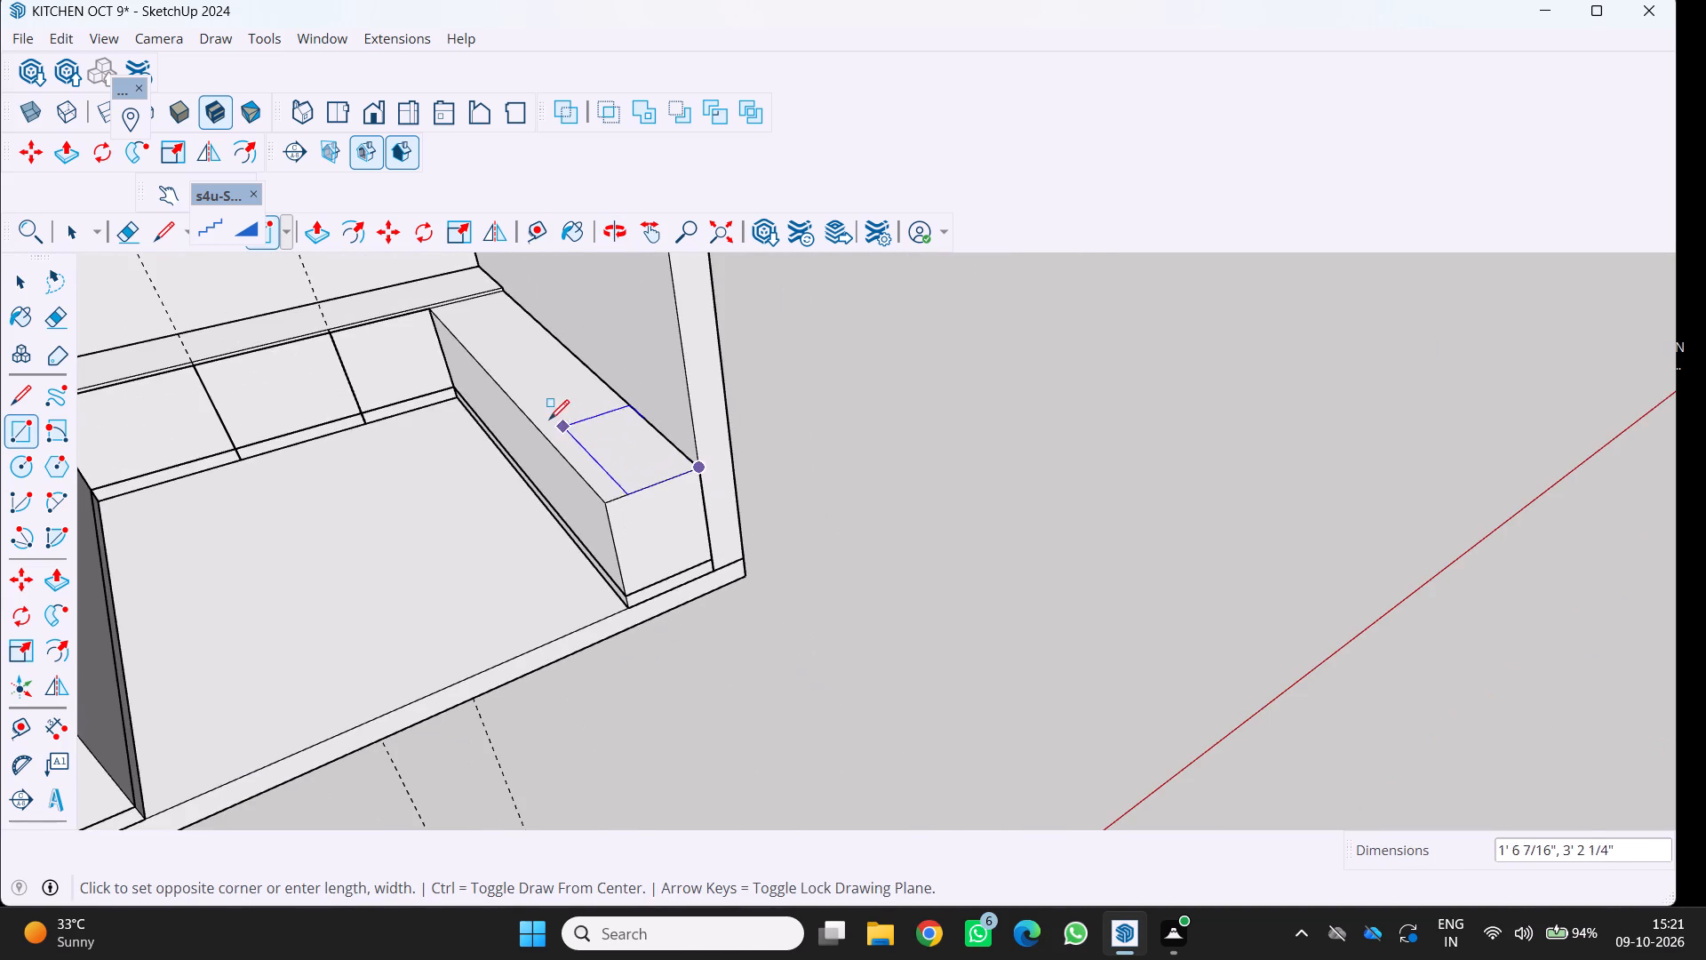
scroll(456, 341, up, 3)
click(423, 305)
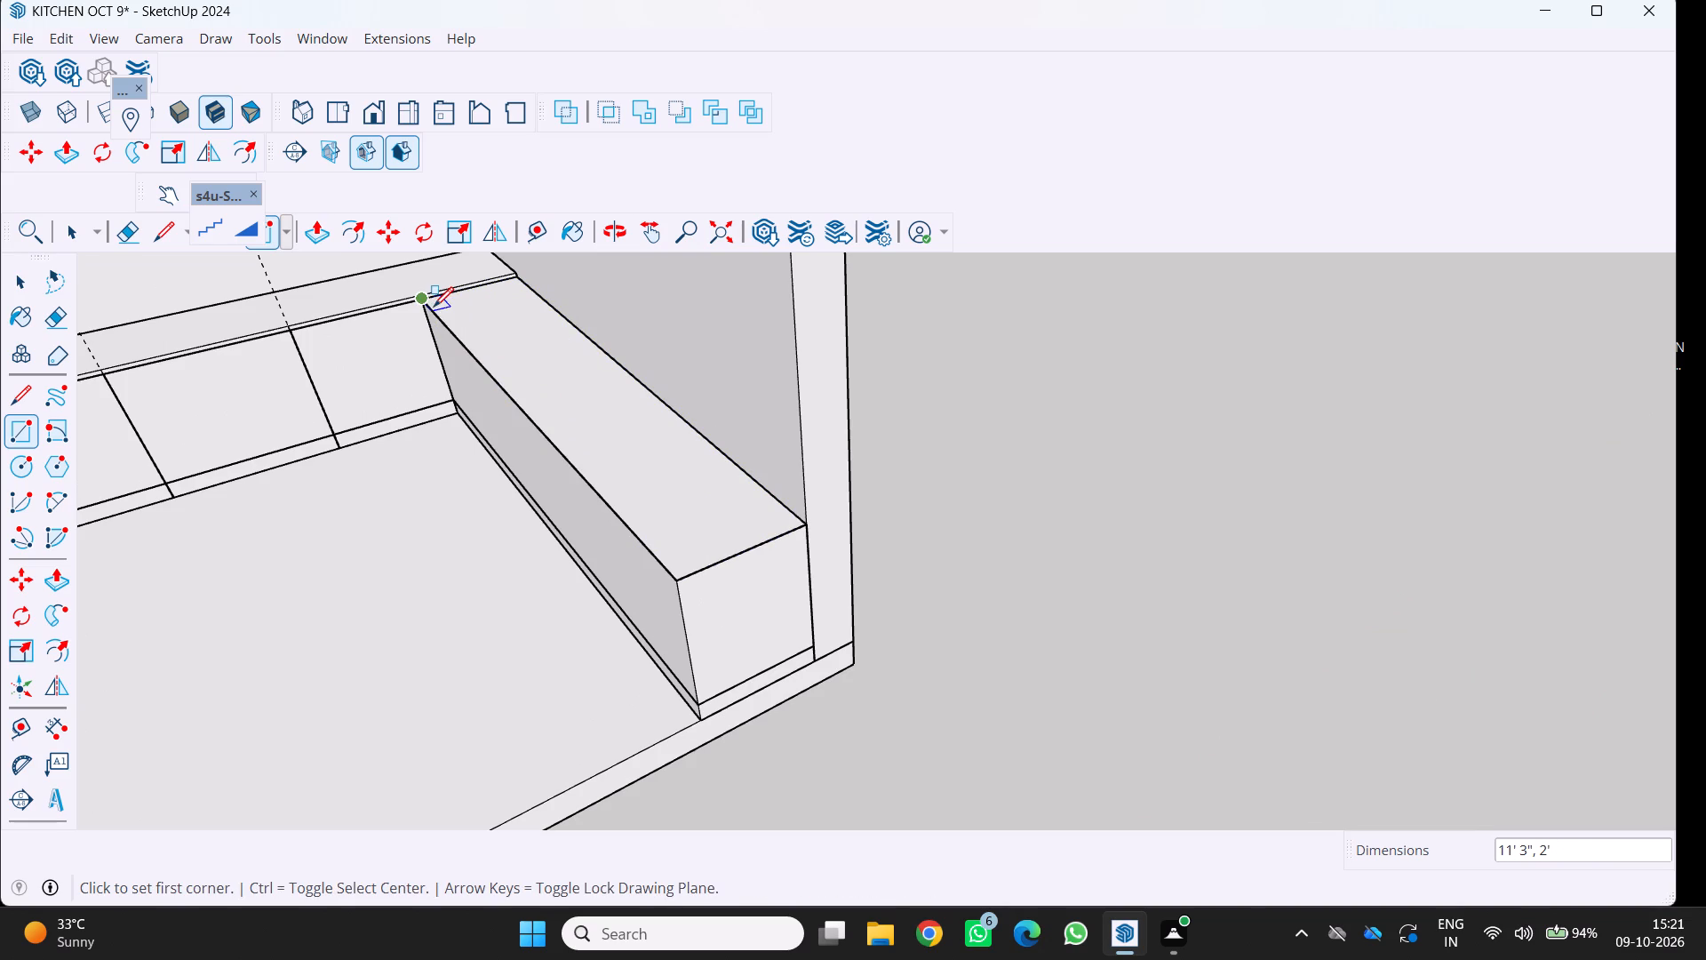
Pull the rectangle on top of the side-wall base unit up 1" to form its countertop.
key(p)
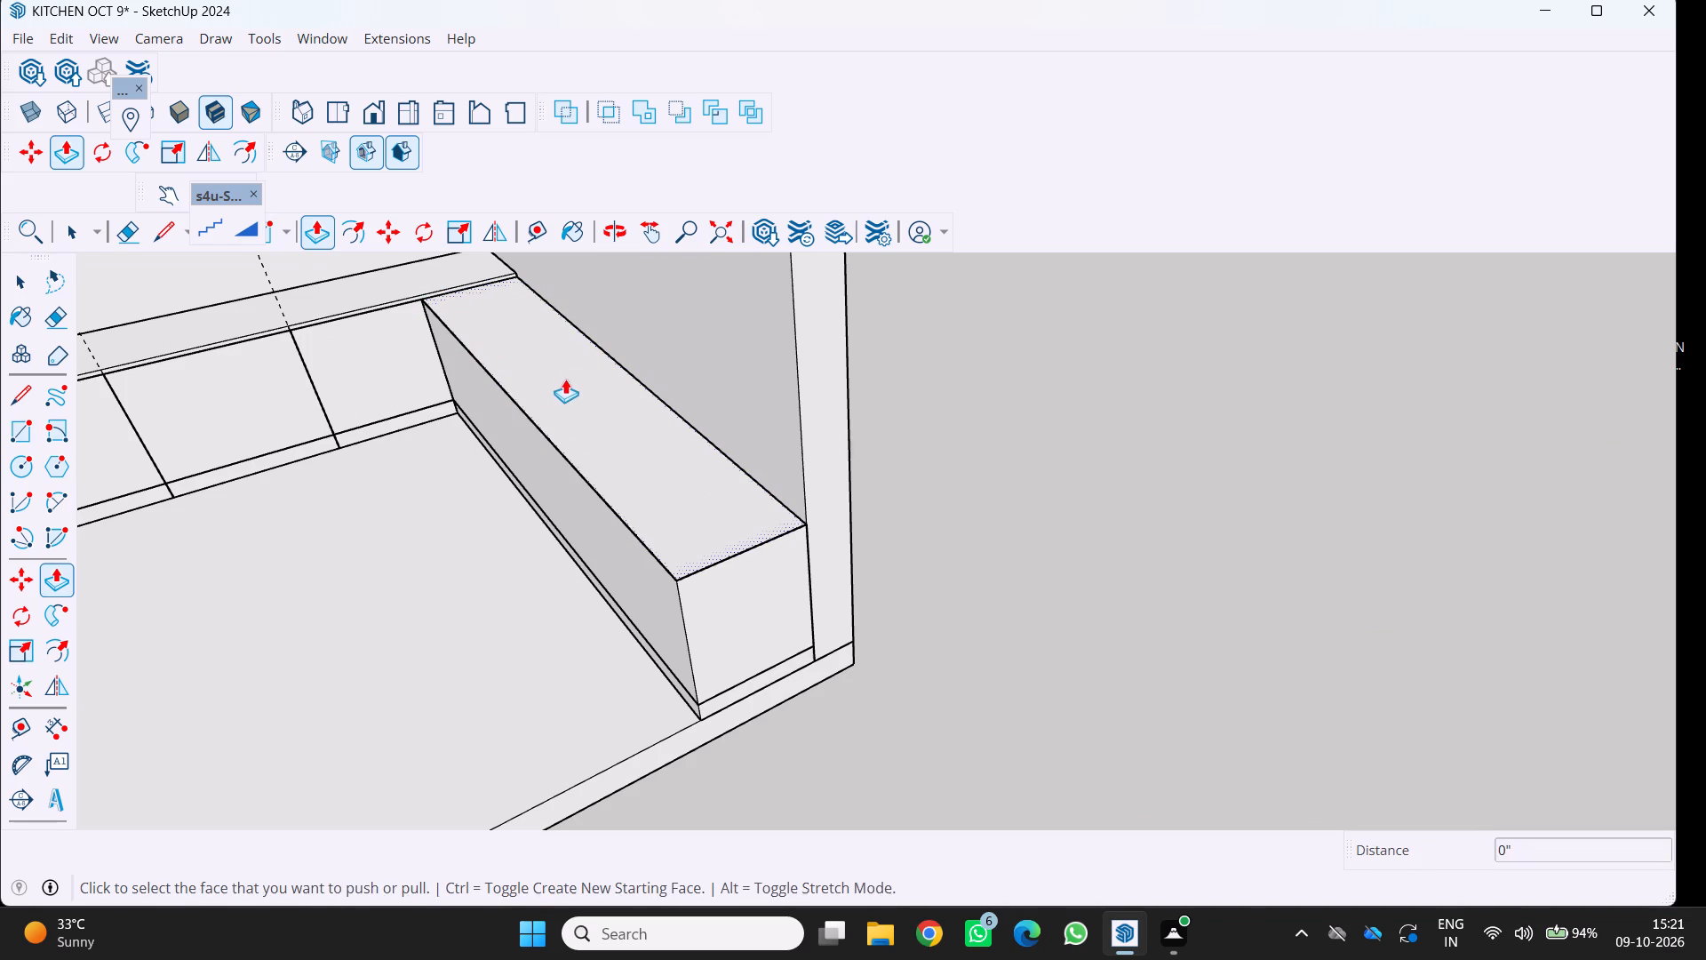
click(556, 397)
key(1)
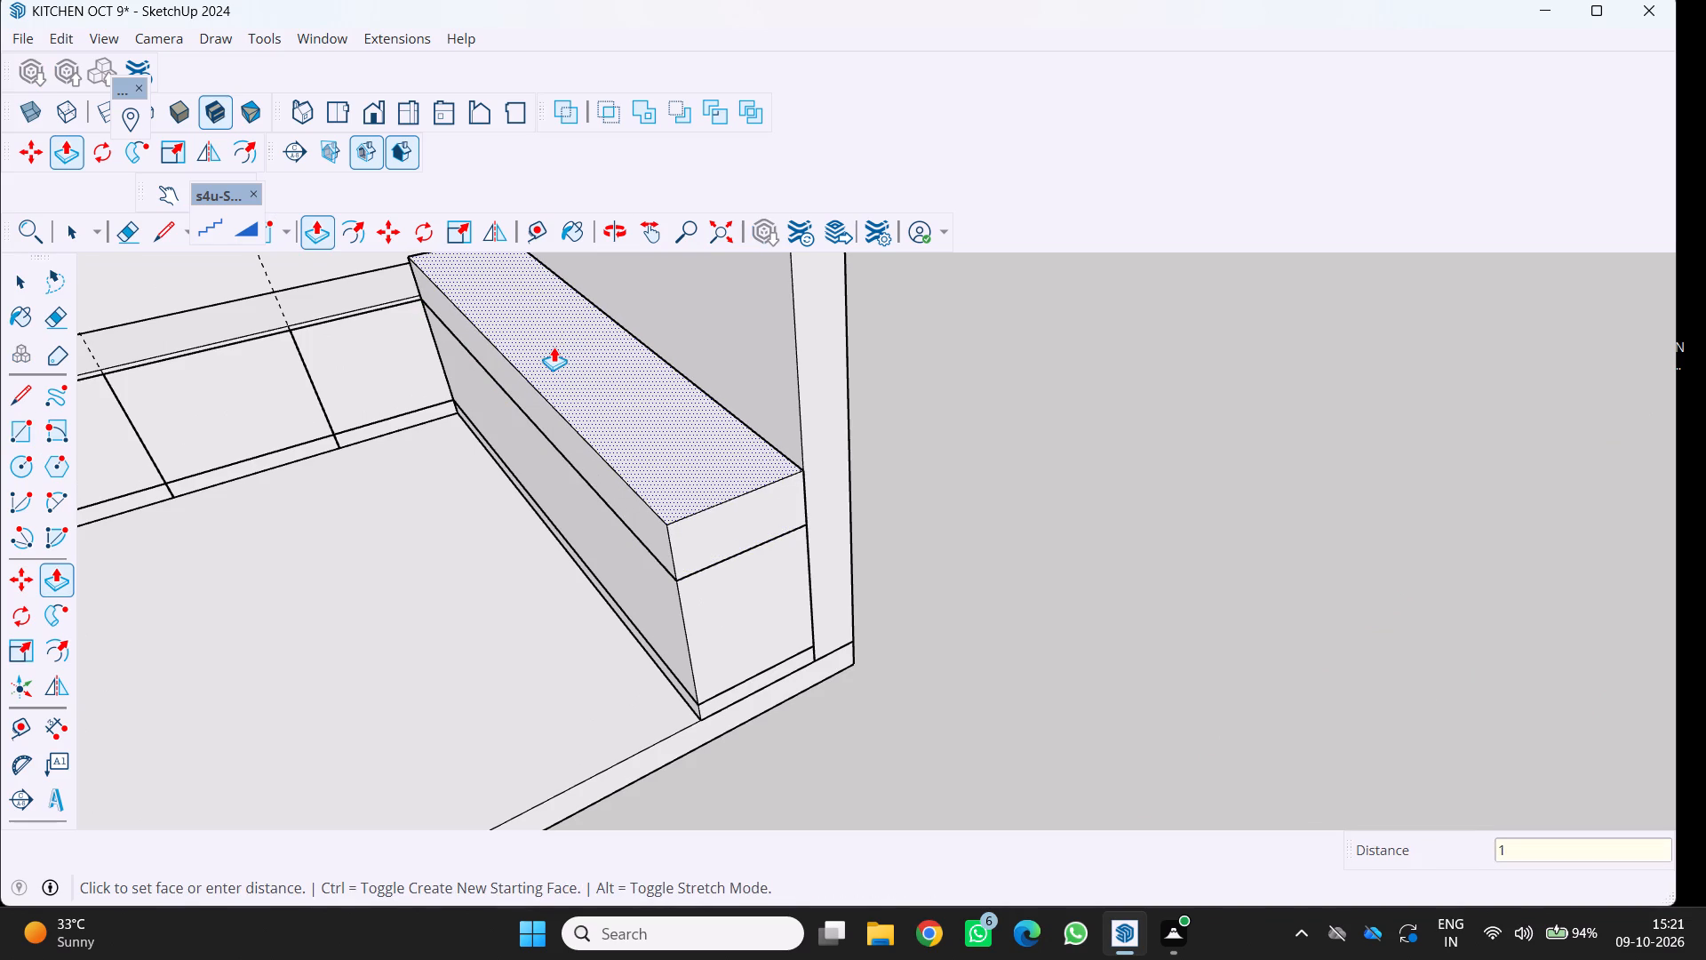
key(Return)
middle_drag(393, 463, 505, 402)
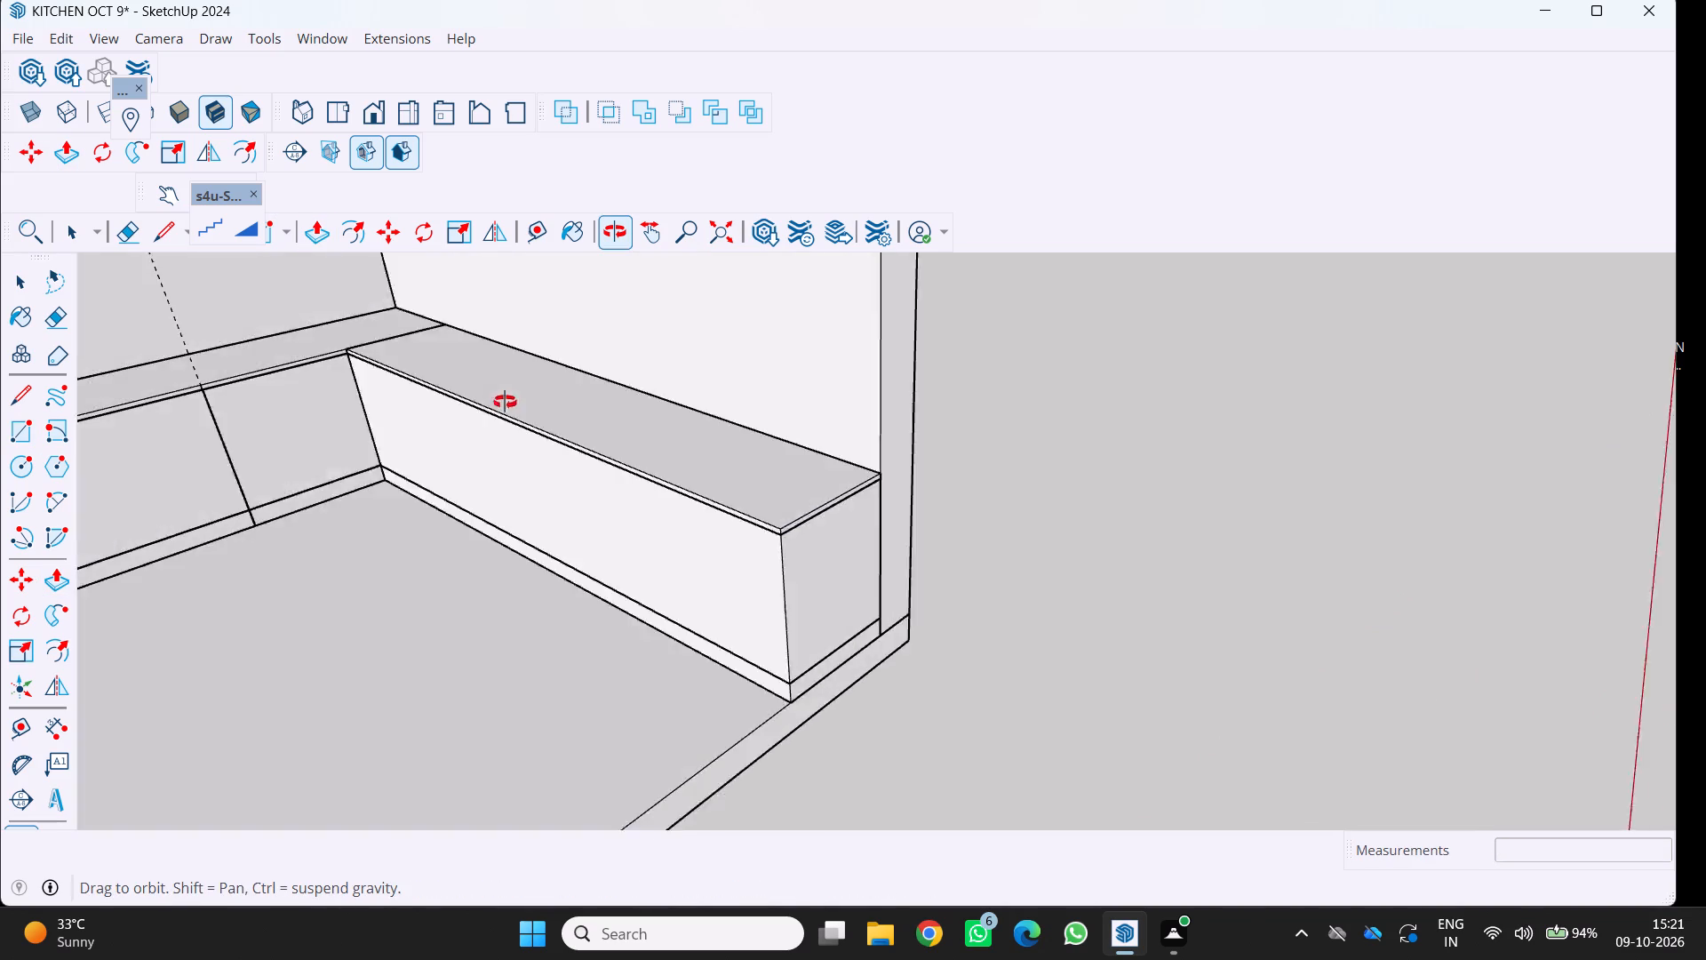
Select the new side-wall countertop with all its connected geometry, make it a group, and deselect it.
middle_drag(505, 402, 626, 323)
scroll(1209, 684, down, 4)
middle_drag(1185, 670, 1121, 707)
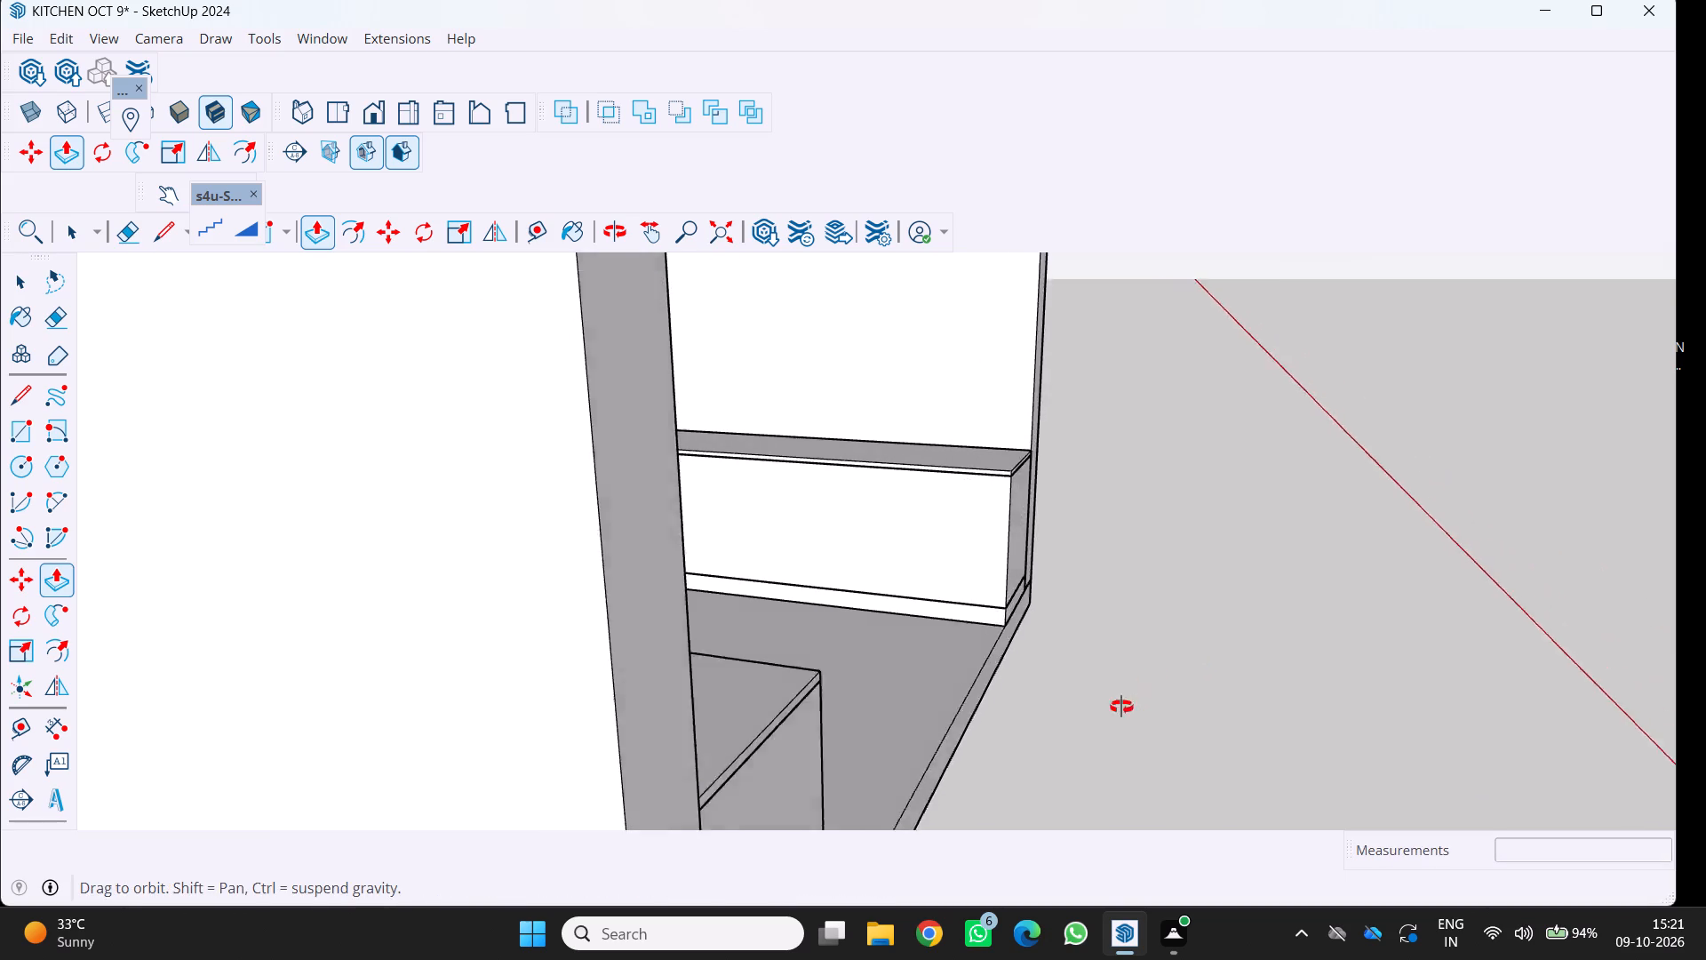
middle_drag(1121, 707, 1061, 736)
key(space)
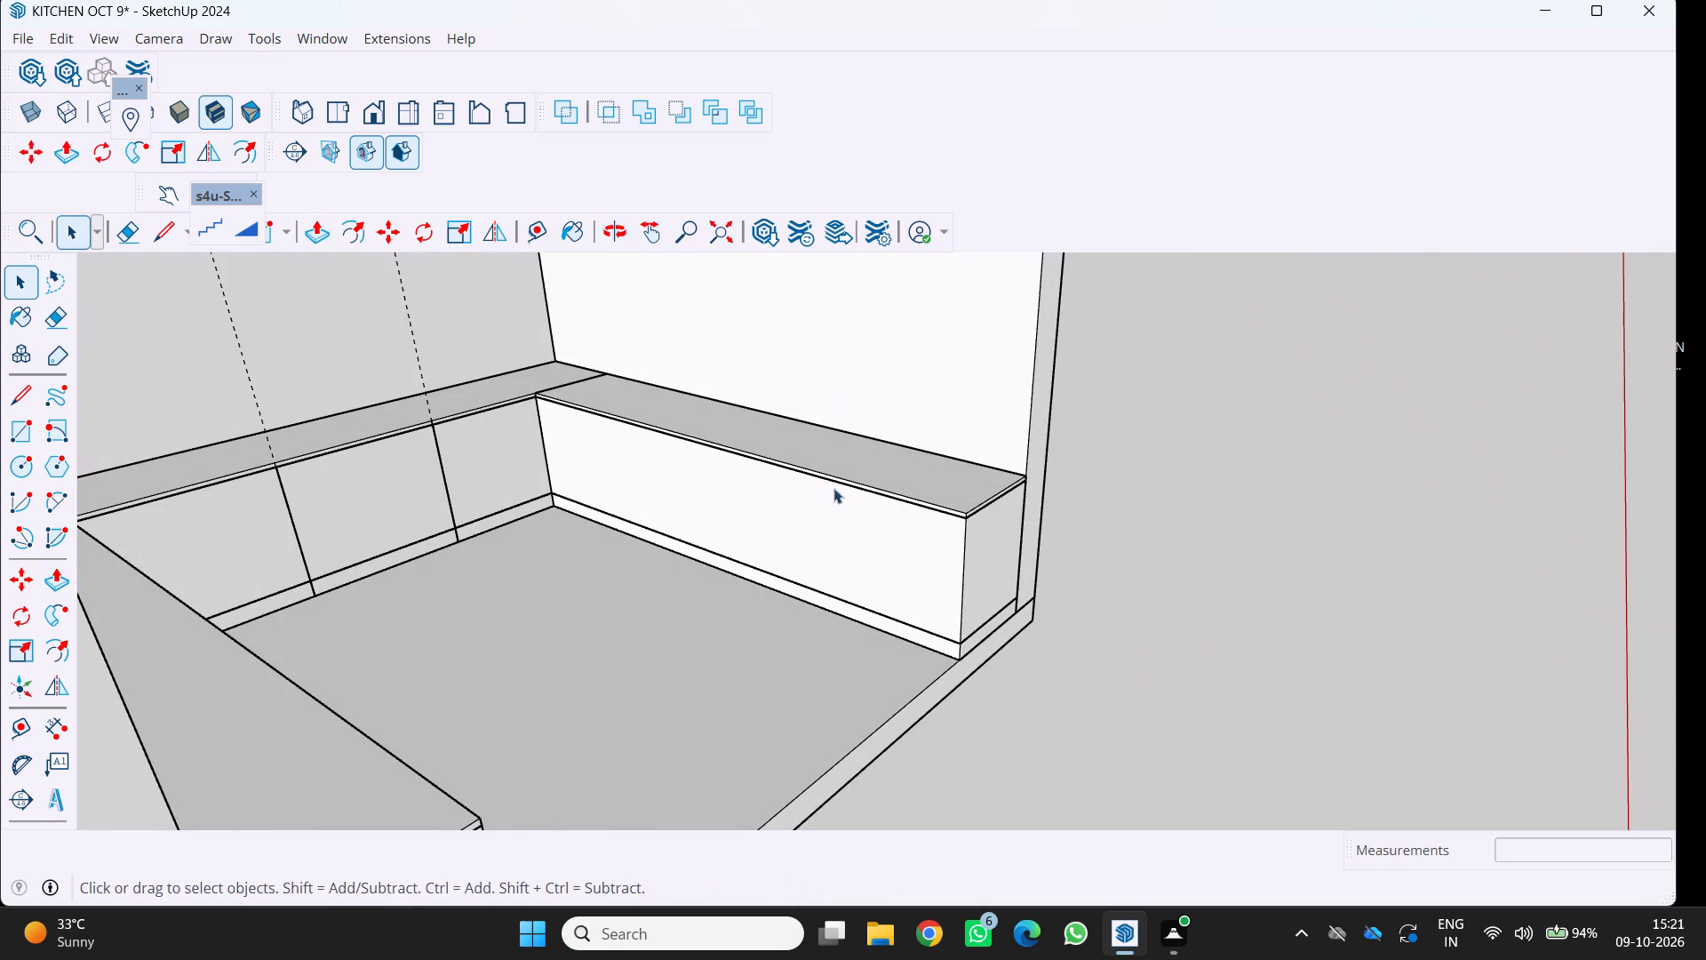
double_click(835, 455)
click(835, 455)
double_click(835, 455)
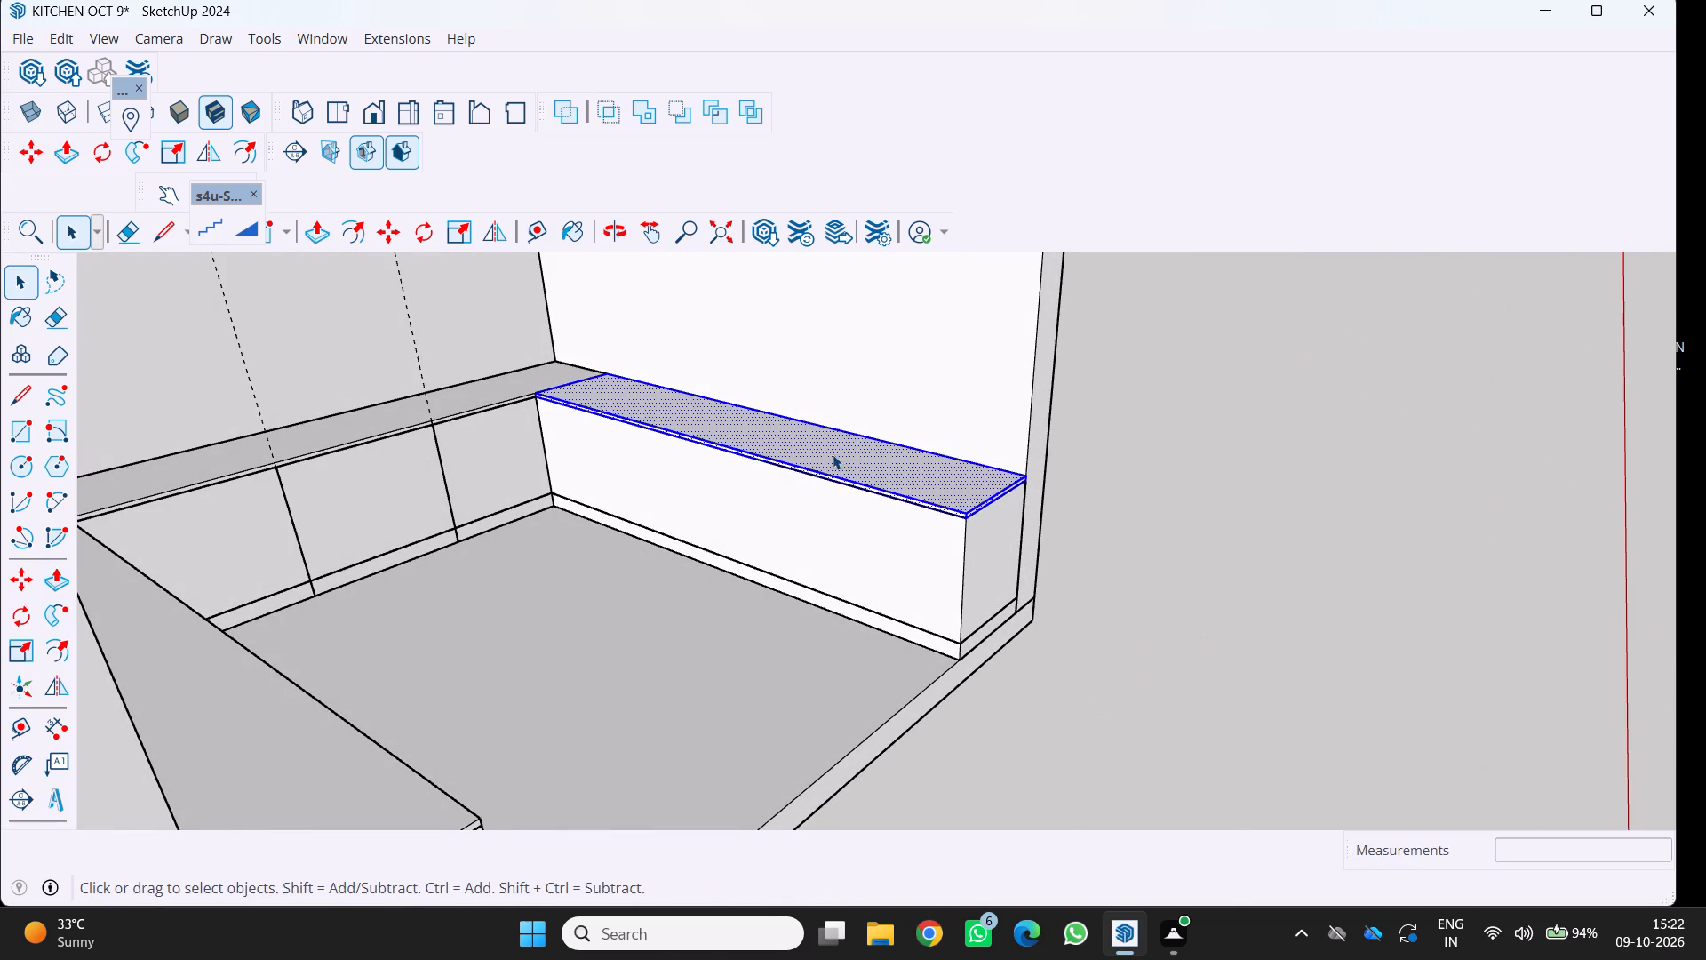
right_click(832, 454)
click(910, 663)
scroll(893, 639, down, 3)
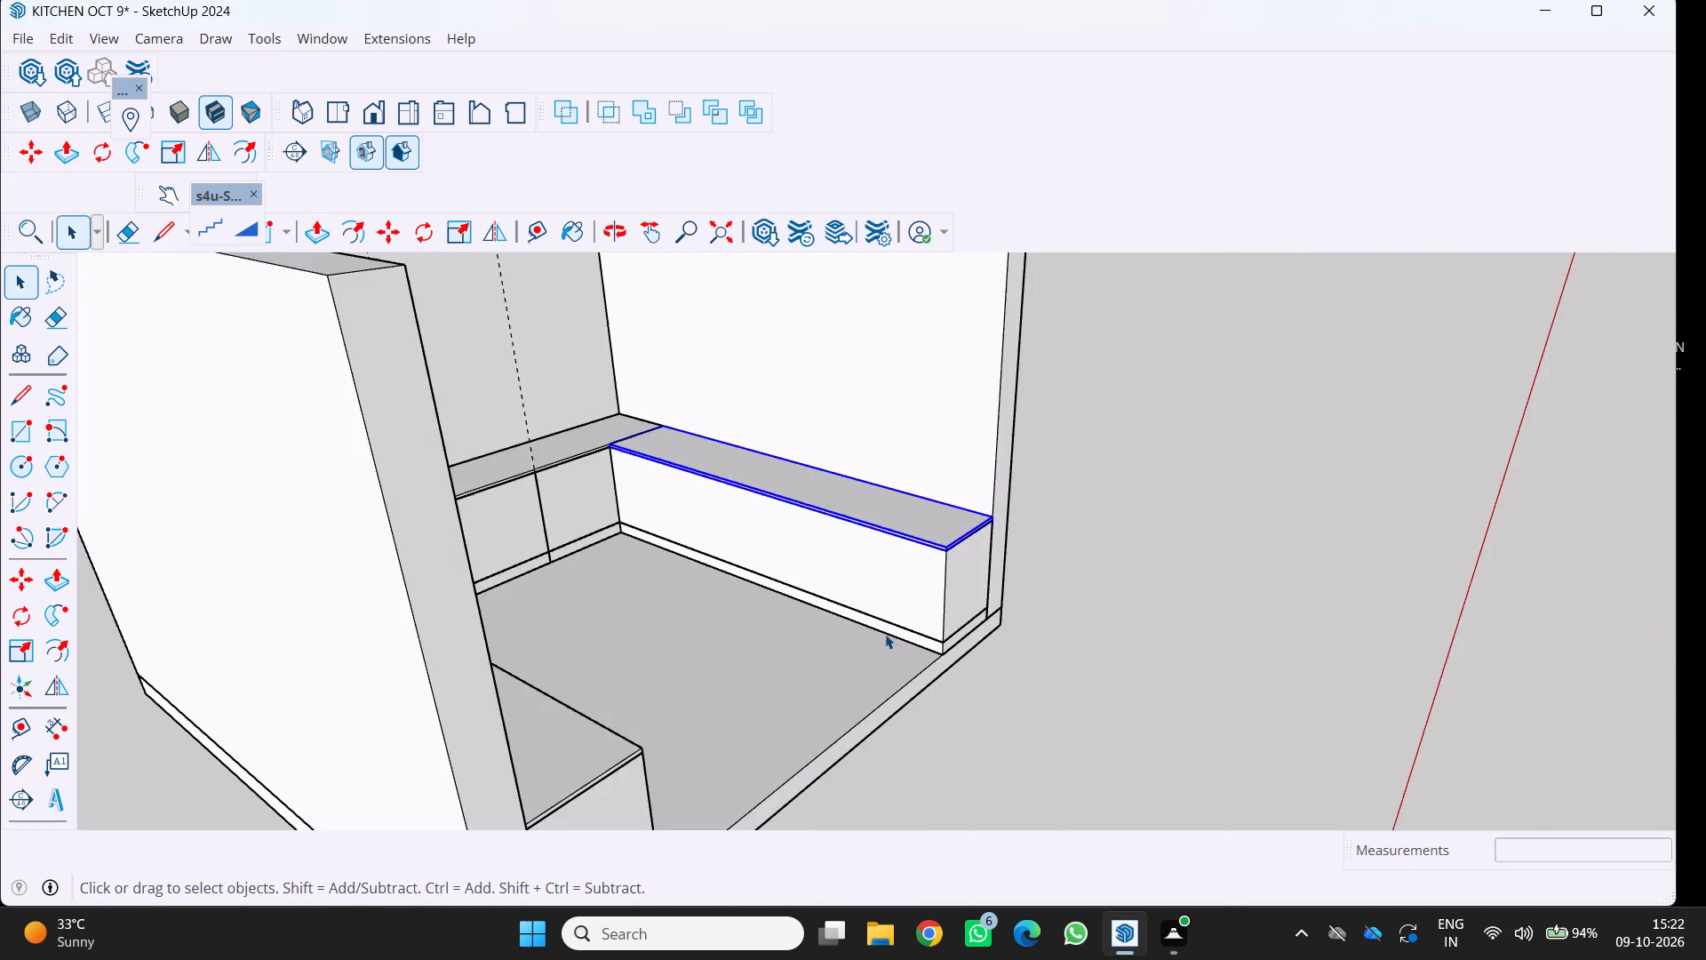
middle_drag(878, 633, 761, 631)
key(space)
click(1033, 737)
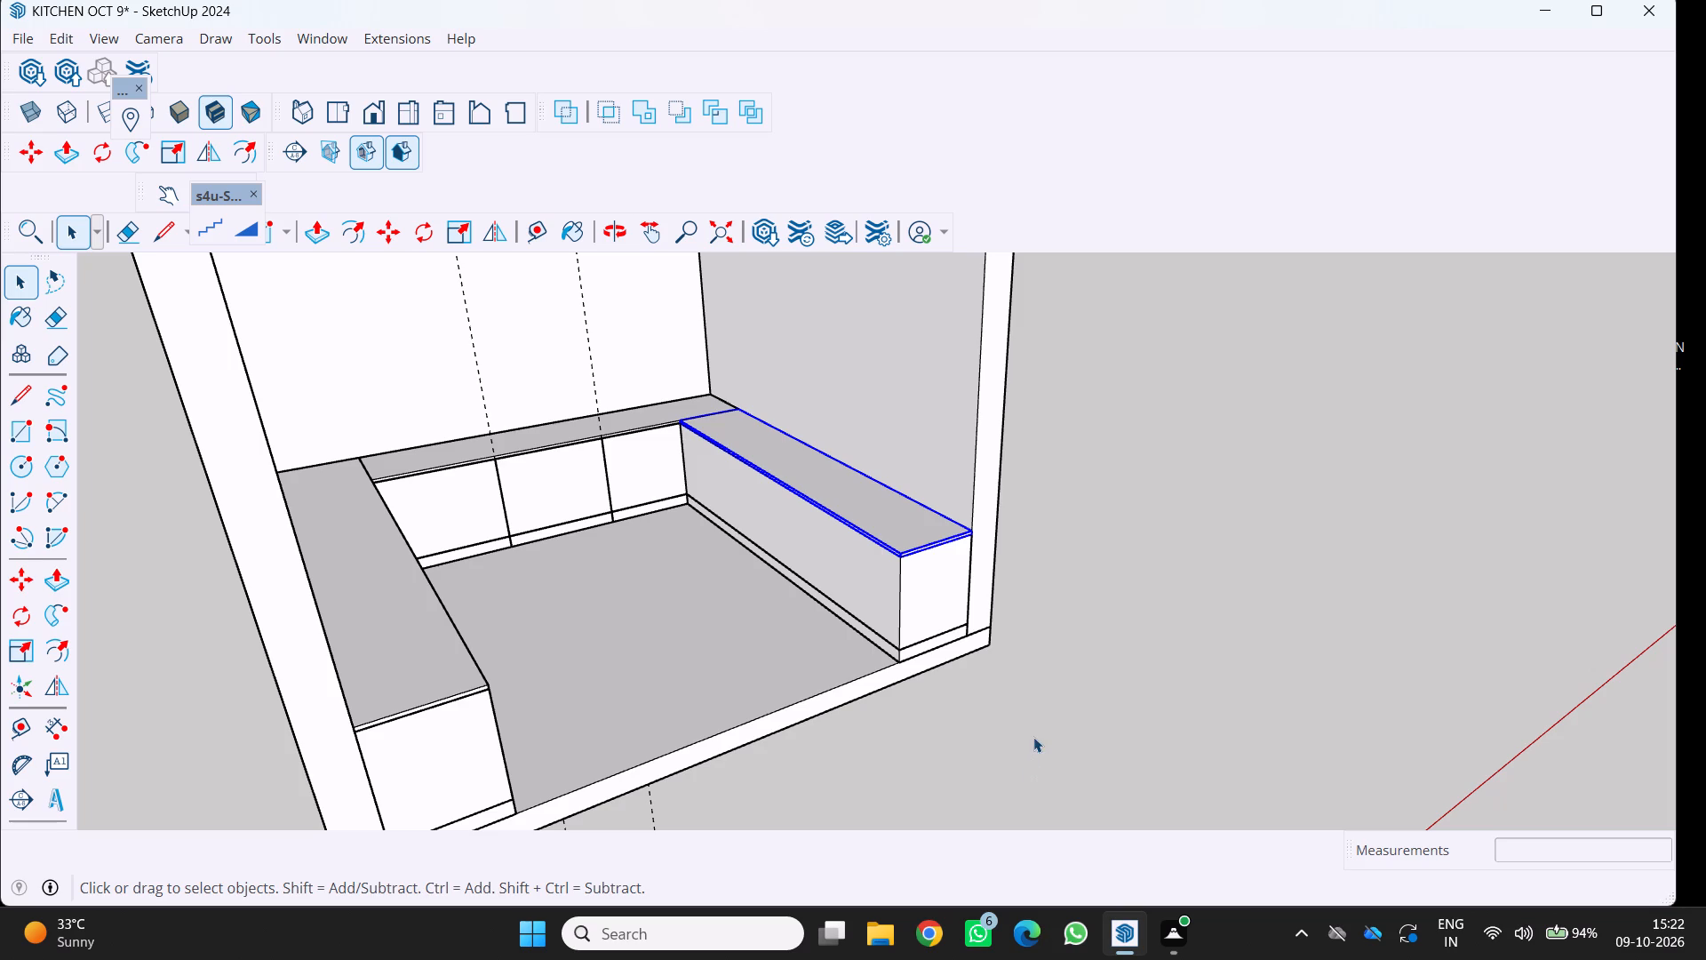
Inspect the U-shaped run of base units, plinths and countertops from the front, the sides and farther away.
middle_drag(970, 755, 860, 853)
scroll(847, 828, down, 4)
middle_drag(824, 798, 805, 509)
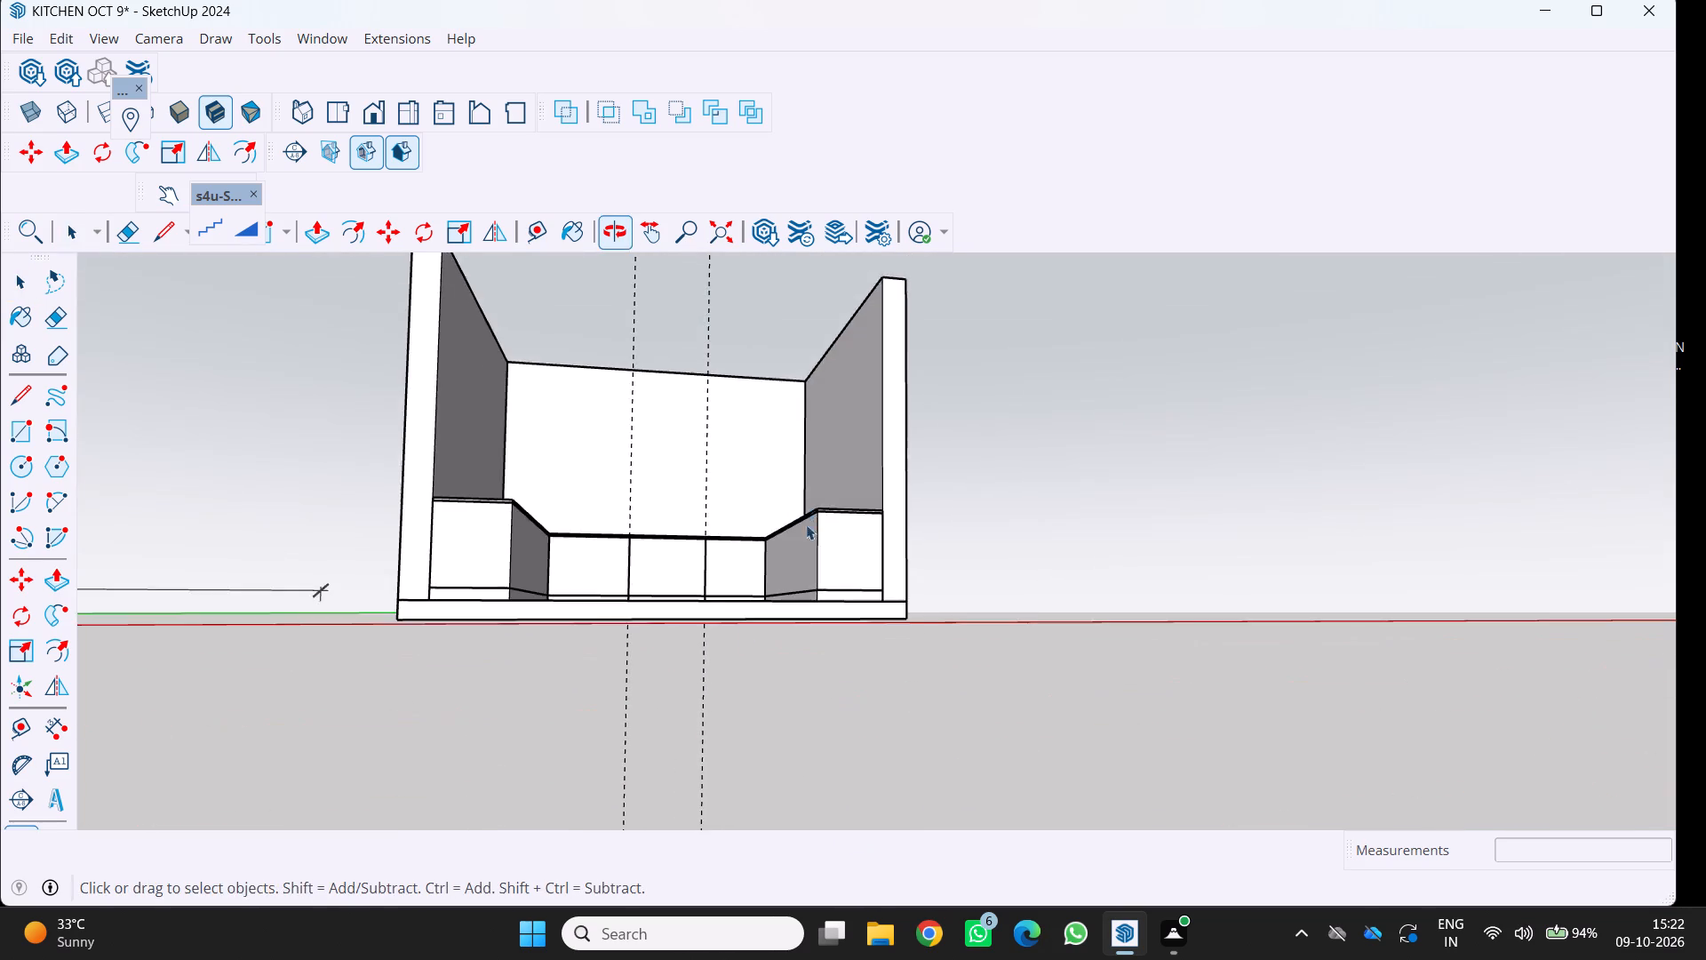
scroll(733, 634, up, 4)
middle_drag(725, 621, 781, 695)
scroll(1019, 485, up, 5)
middle_click(871, 604)
scroll(871, 604, up, 4)
middle_click(871, 604)
scroll(871, 604, down, 8)
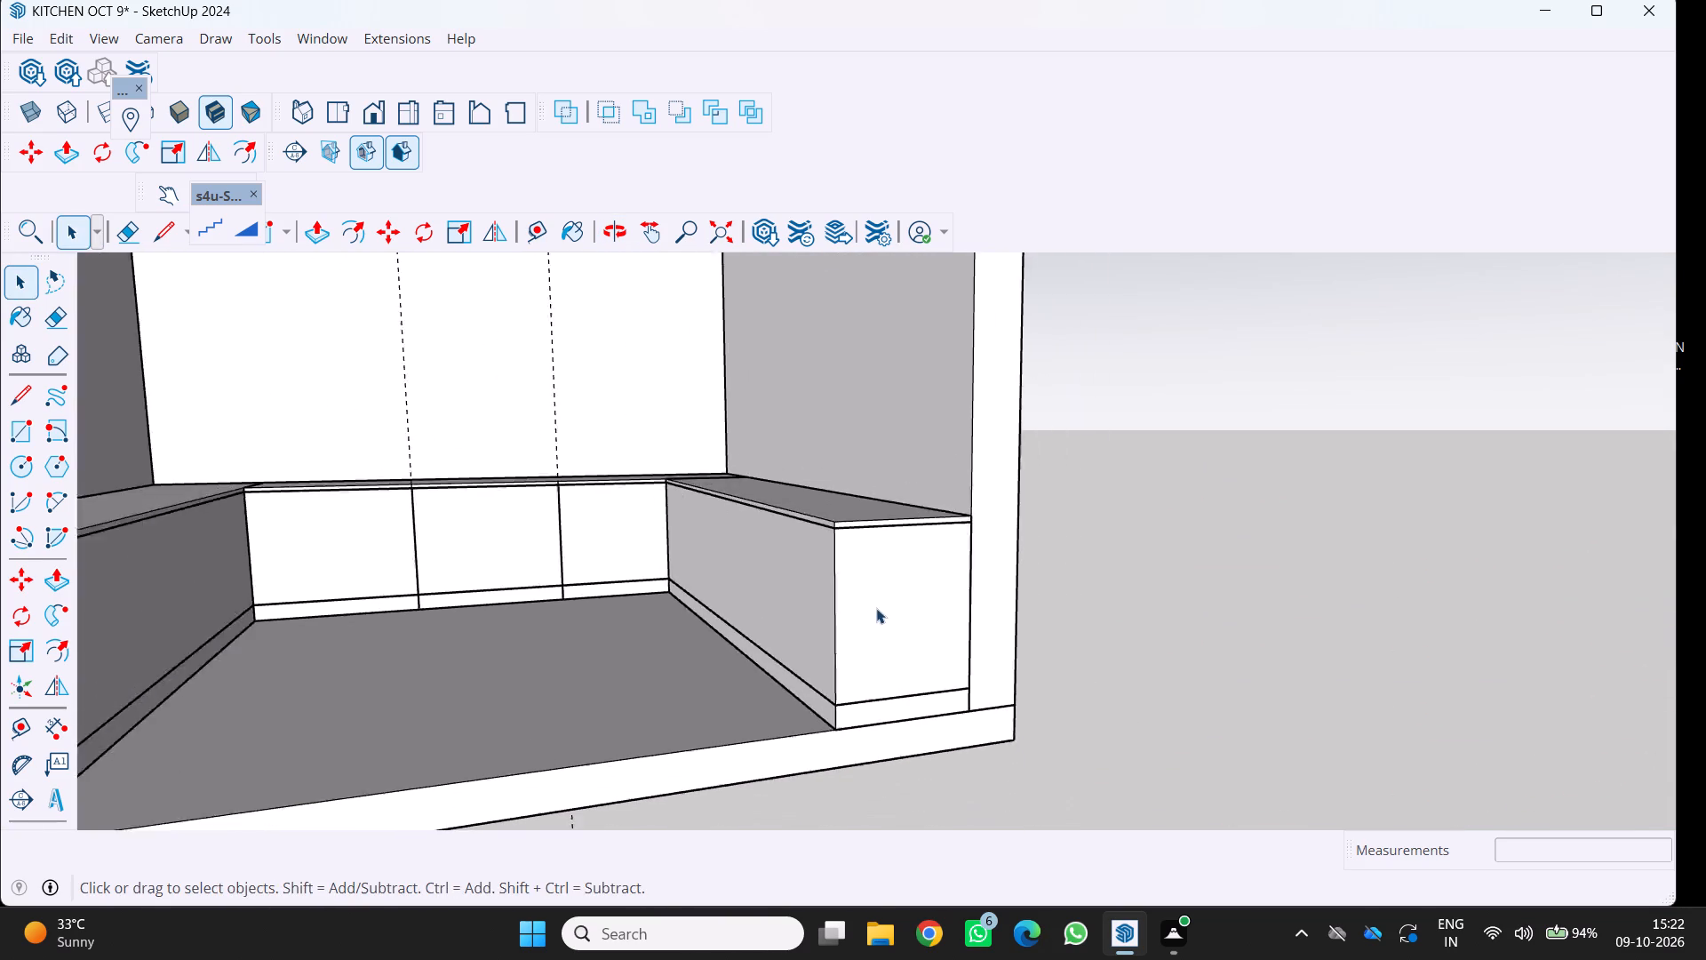
scroll(876, 608, down, 3)
middle_drag(871, 608, 850, 699)
scroll(867, 666, down, 1)
middle_click(850, 699)
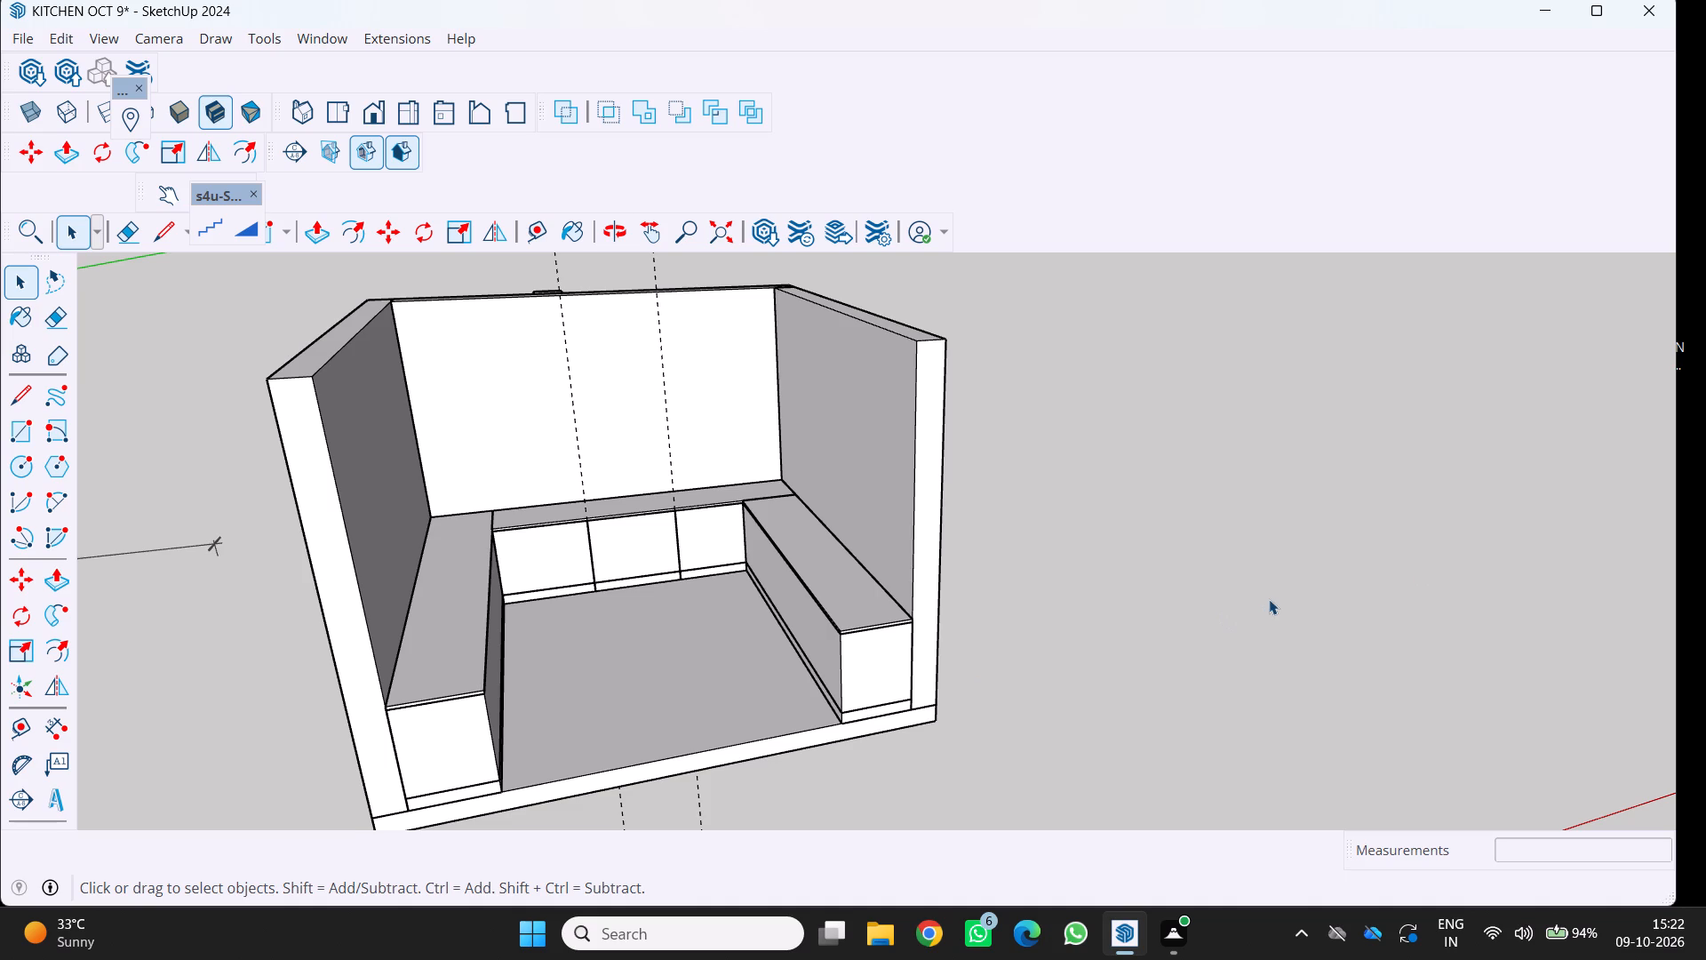
scroll(1269, 599, down, 4)
middle_drag(1257, 595, 1190, 595)
scroll(1220, 599, up, 1)
middle_drag(1174, 588, 951, 394)
scroll(812, 611, up, 3)
middle_drag(797, 592, 873, 661)
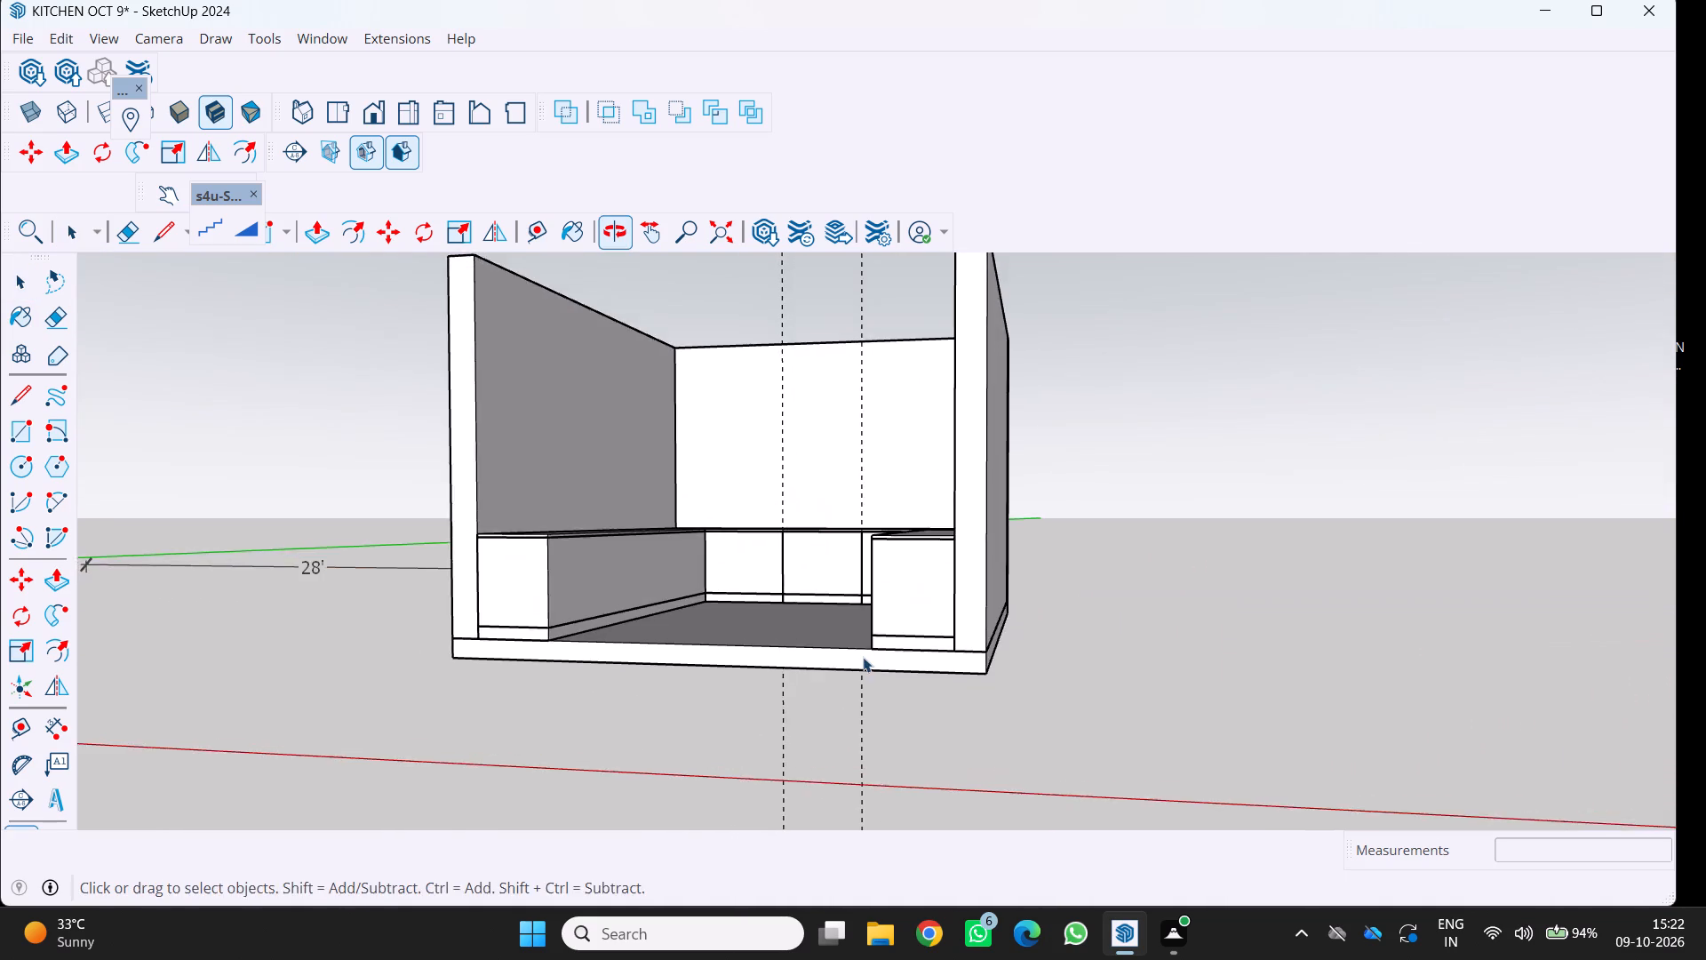
scroll(856, 658, down, 3)
middle_drag(841, 656, 586, 613)
scroll(803, 655, up, 1)
scroll(1702, 456, down, 5)
scroll(1426, 584, down, 4)
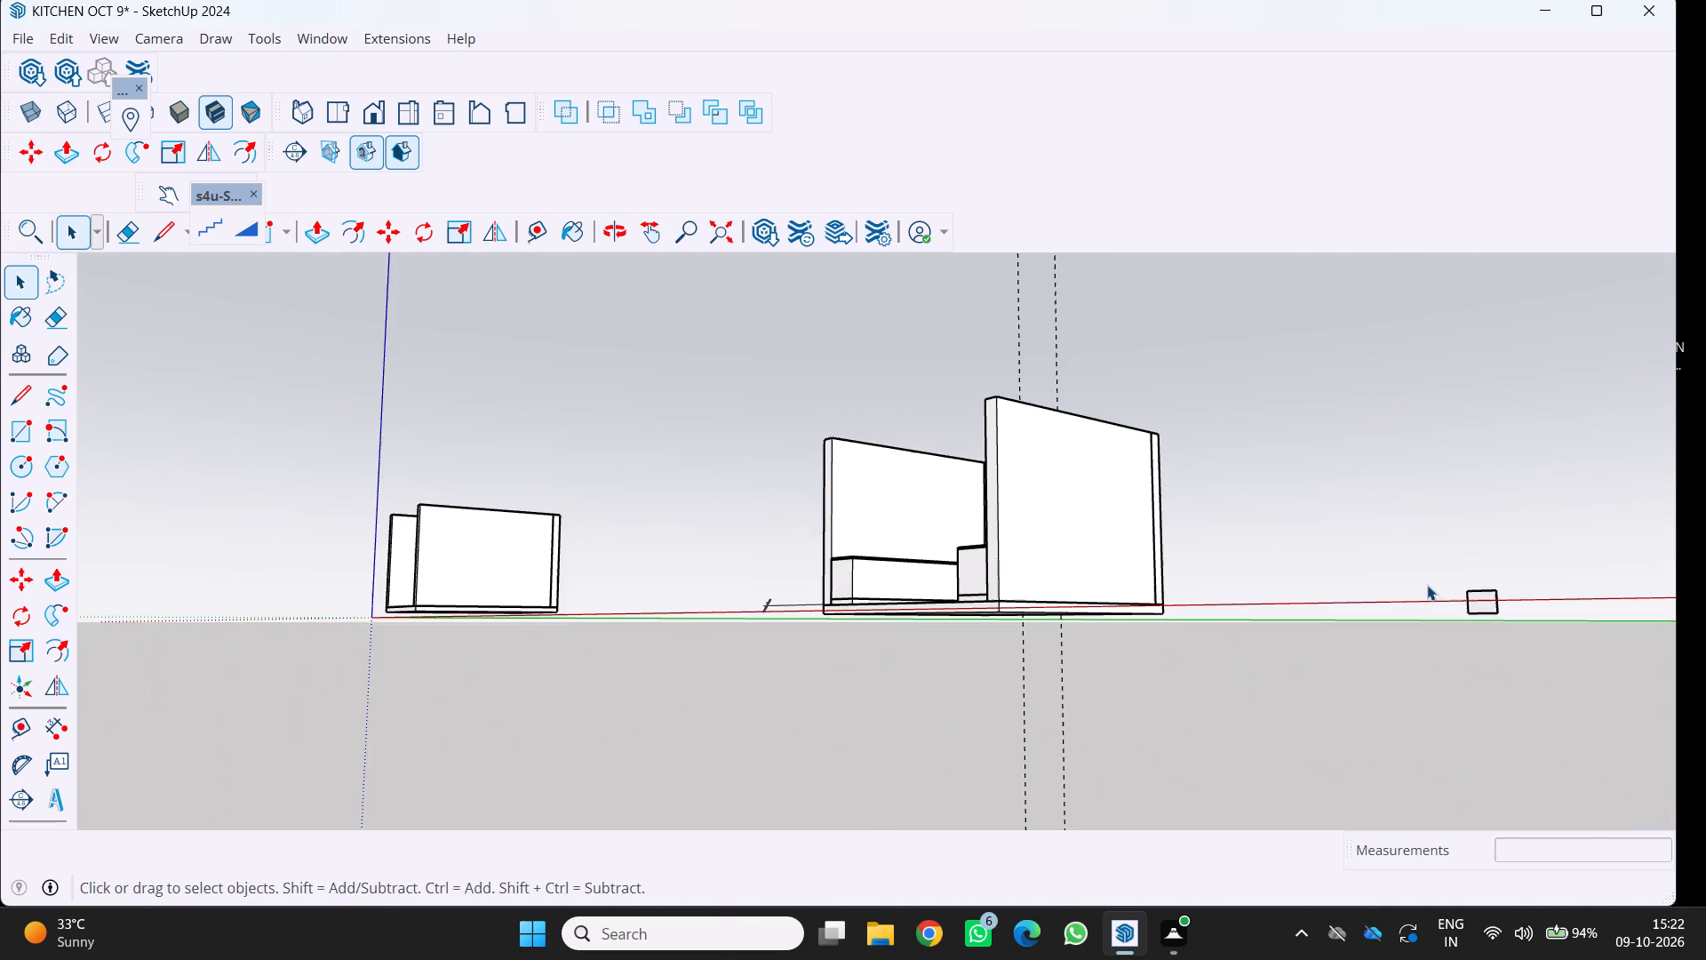
middle_drag(1427, 585, 1523, 708)
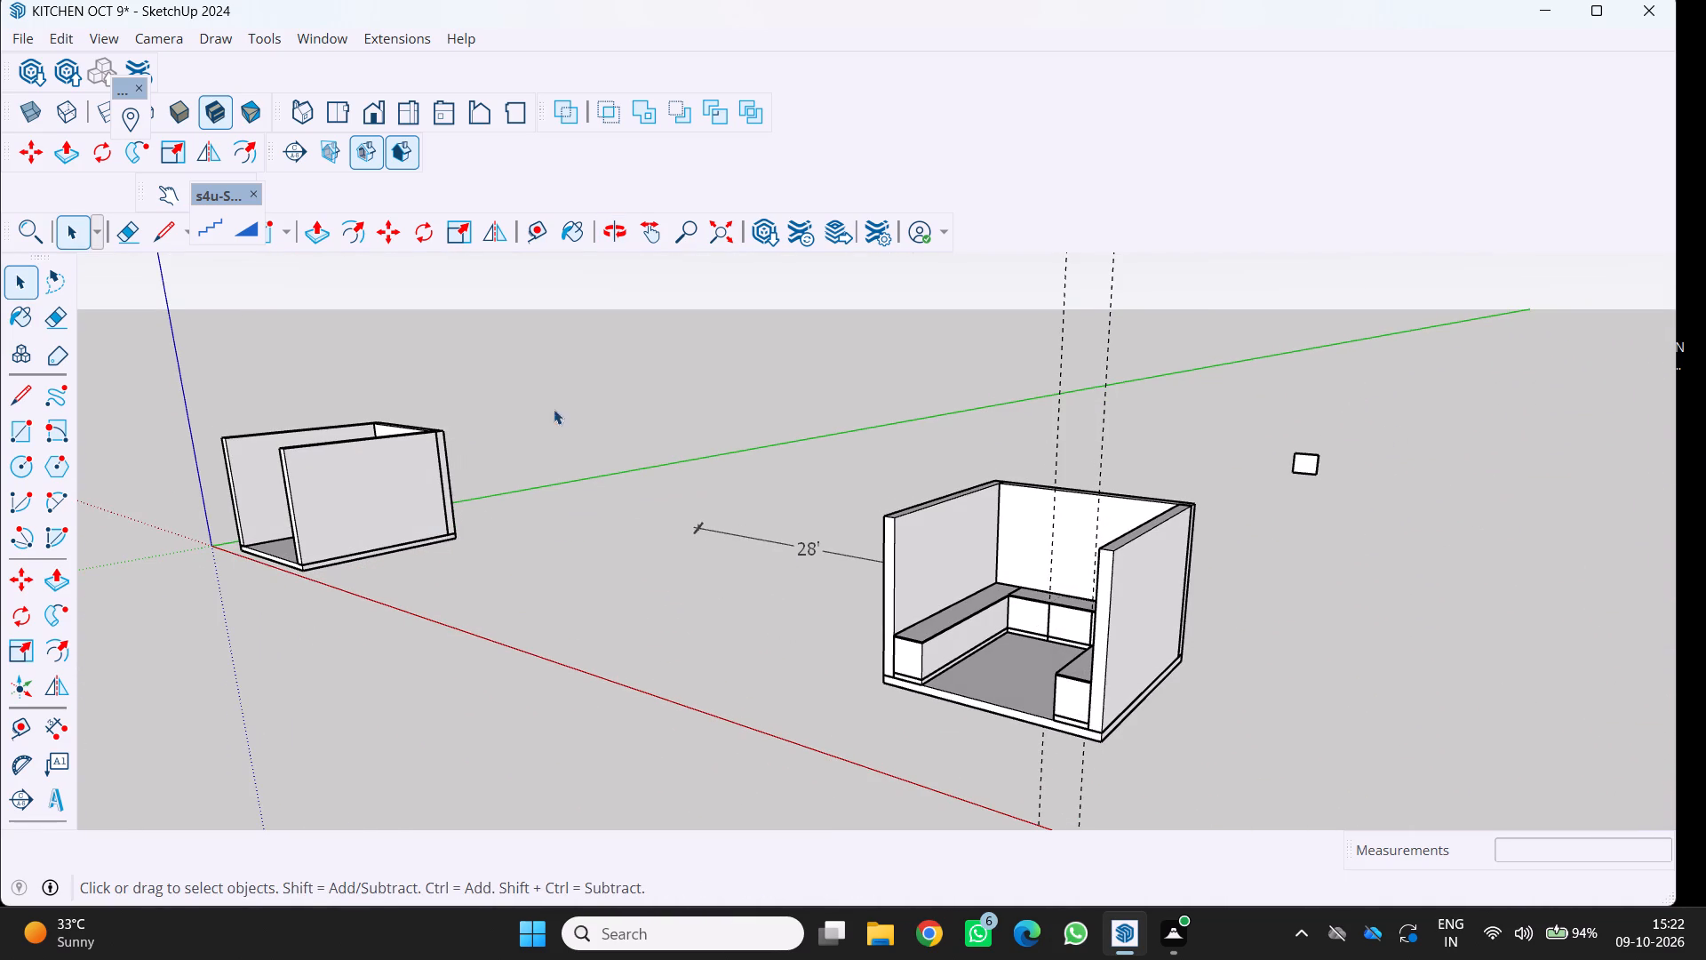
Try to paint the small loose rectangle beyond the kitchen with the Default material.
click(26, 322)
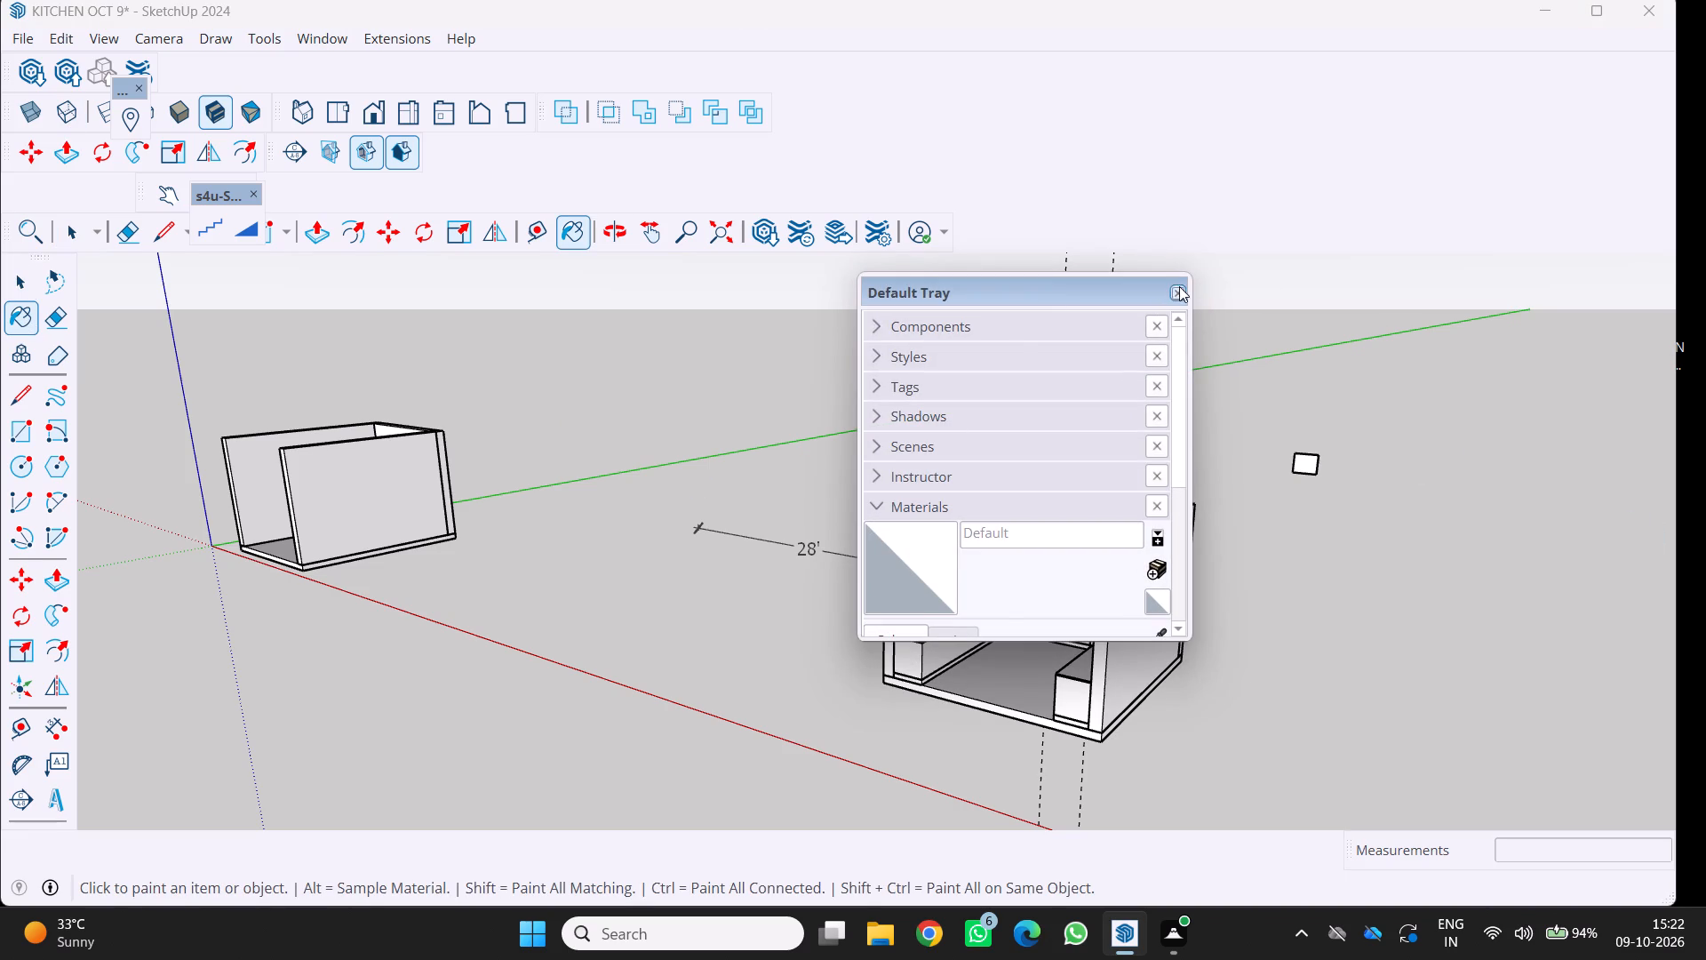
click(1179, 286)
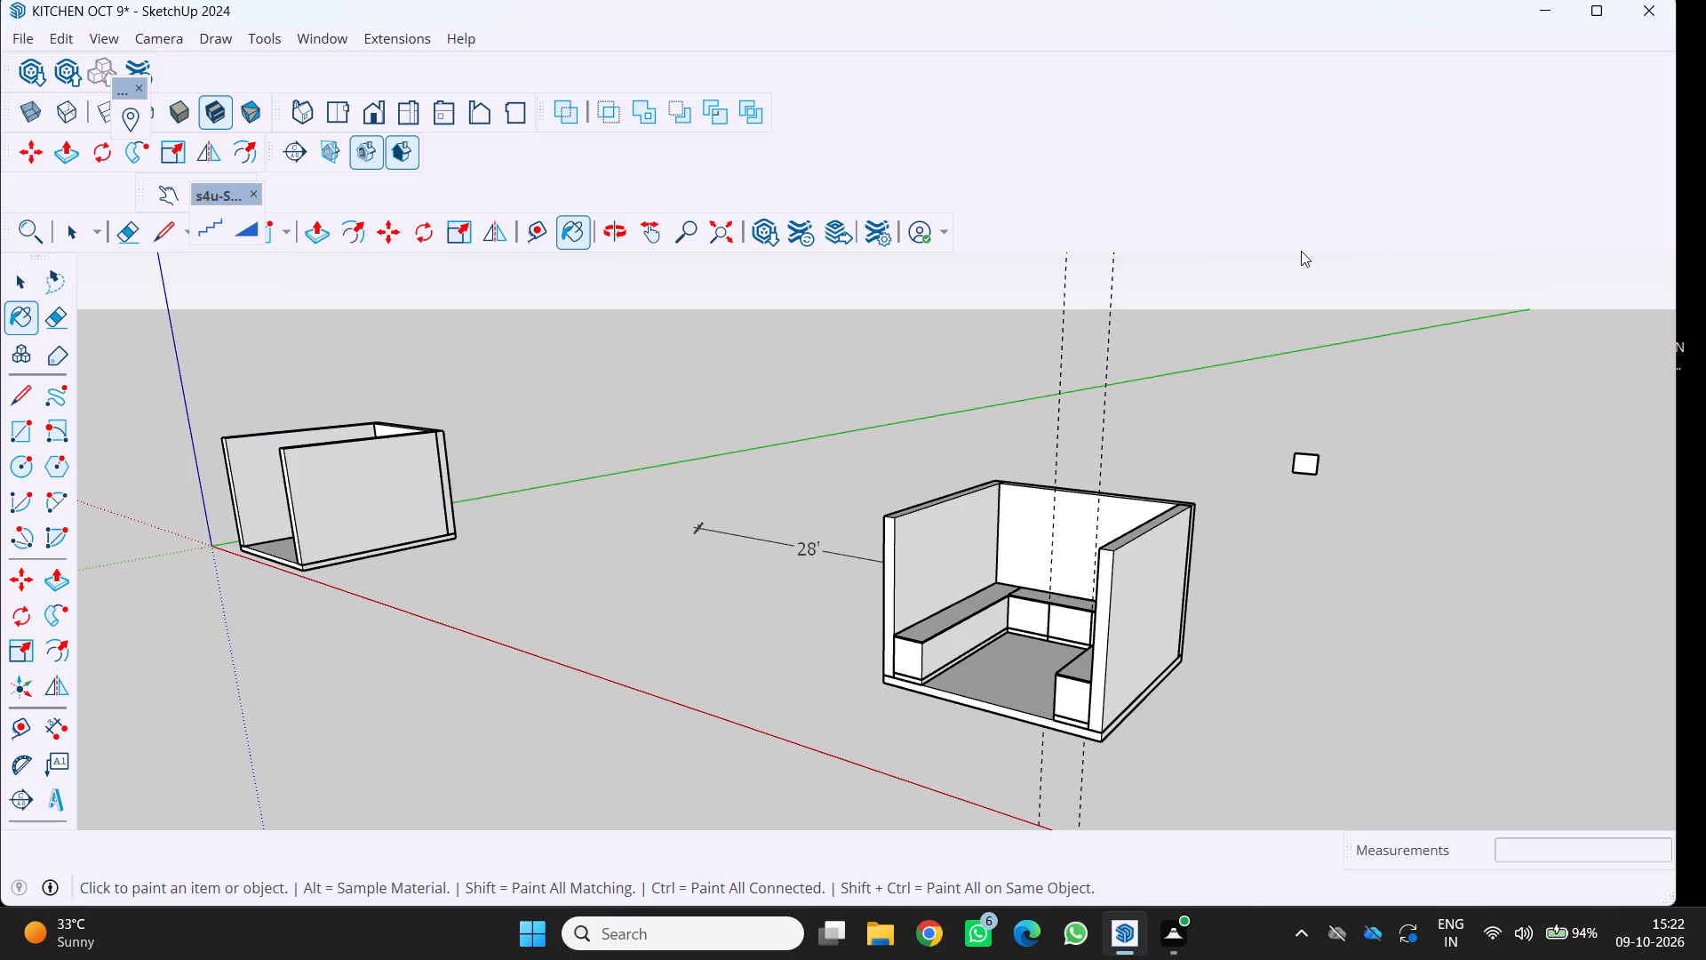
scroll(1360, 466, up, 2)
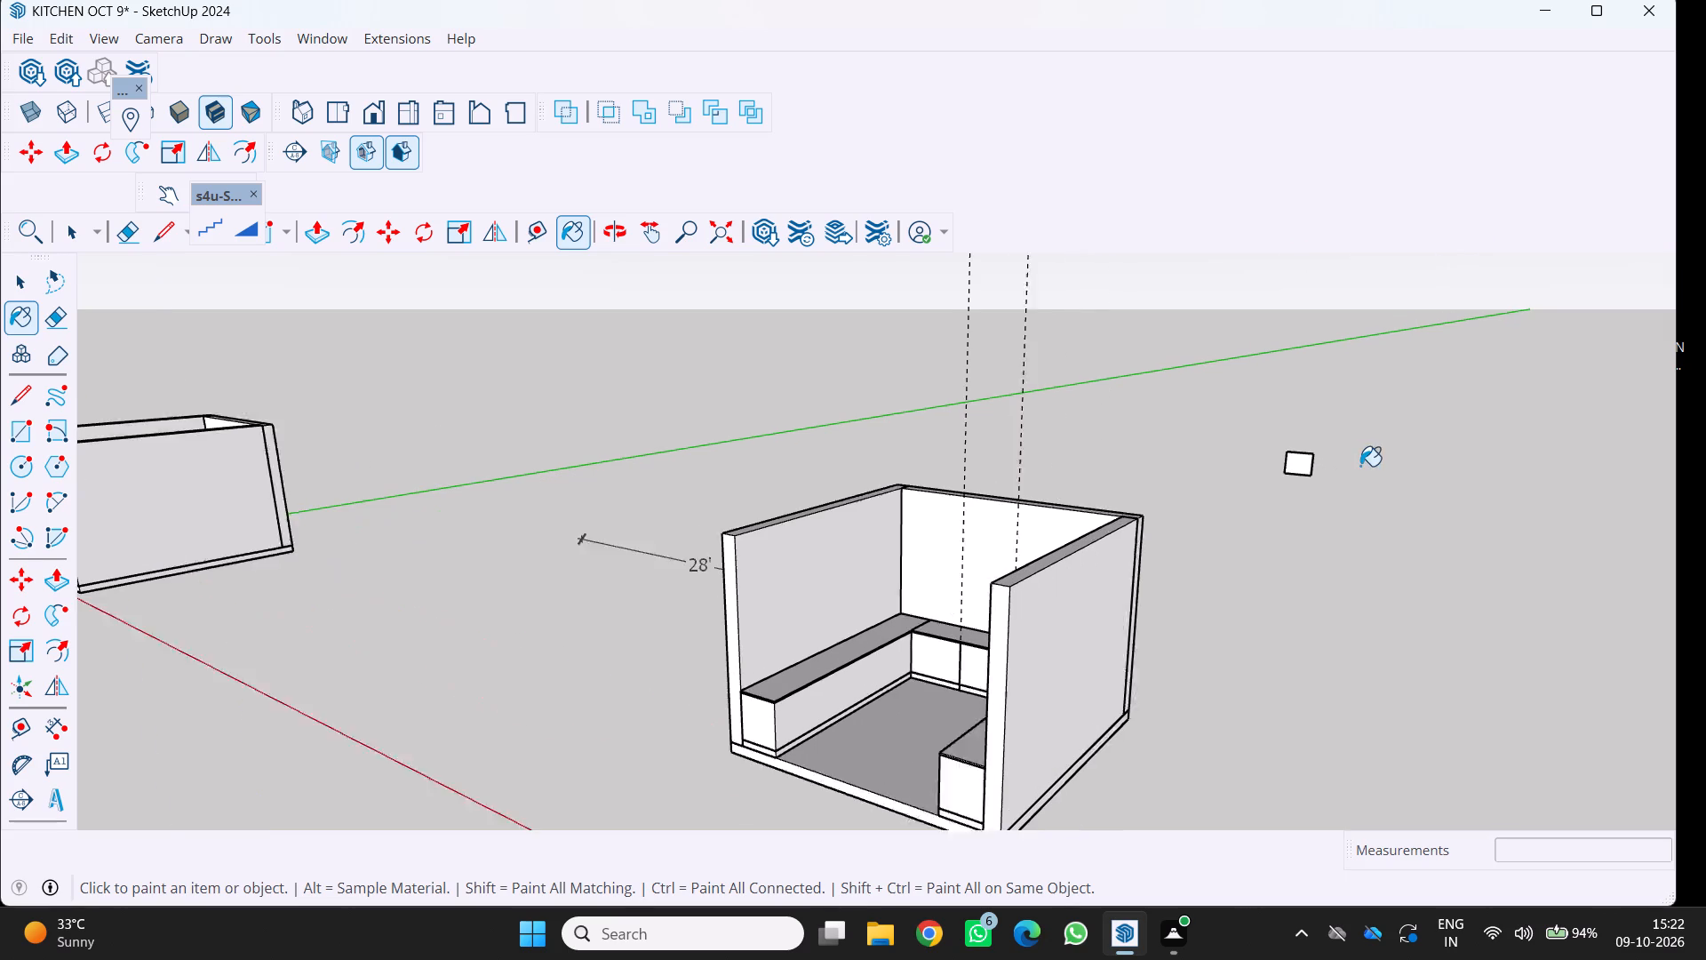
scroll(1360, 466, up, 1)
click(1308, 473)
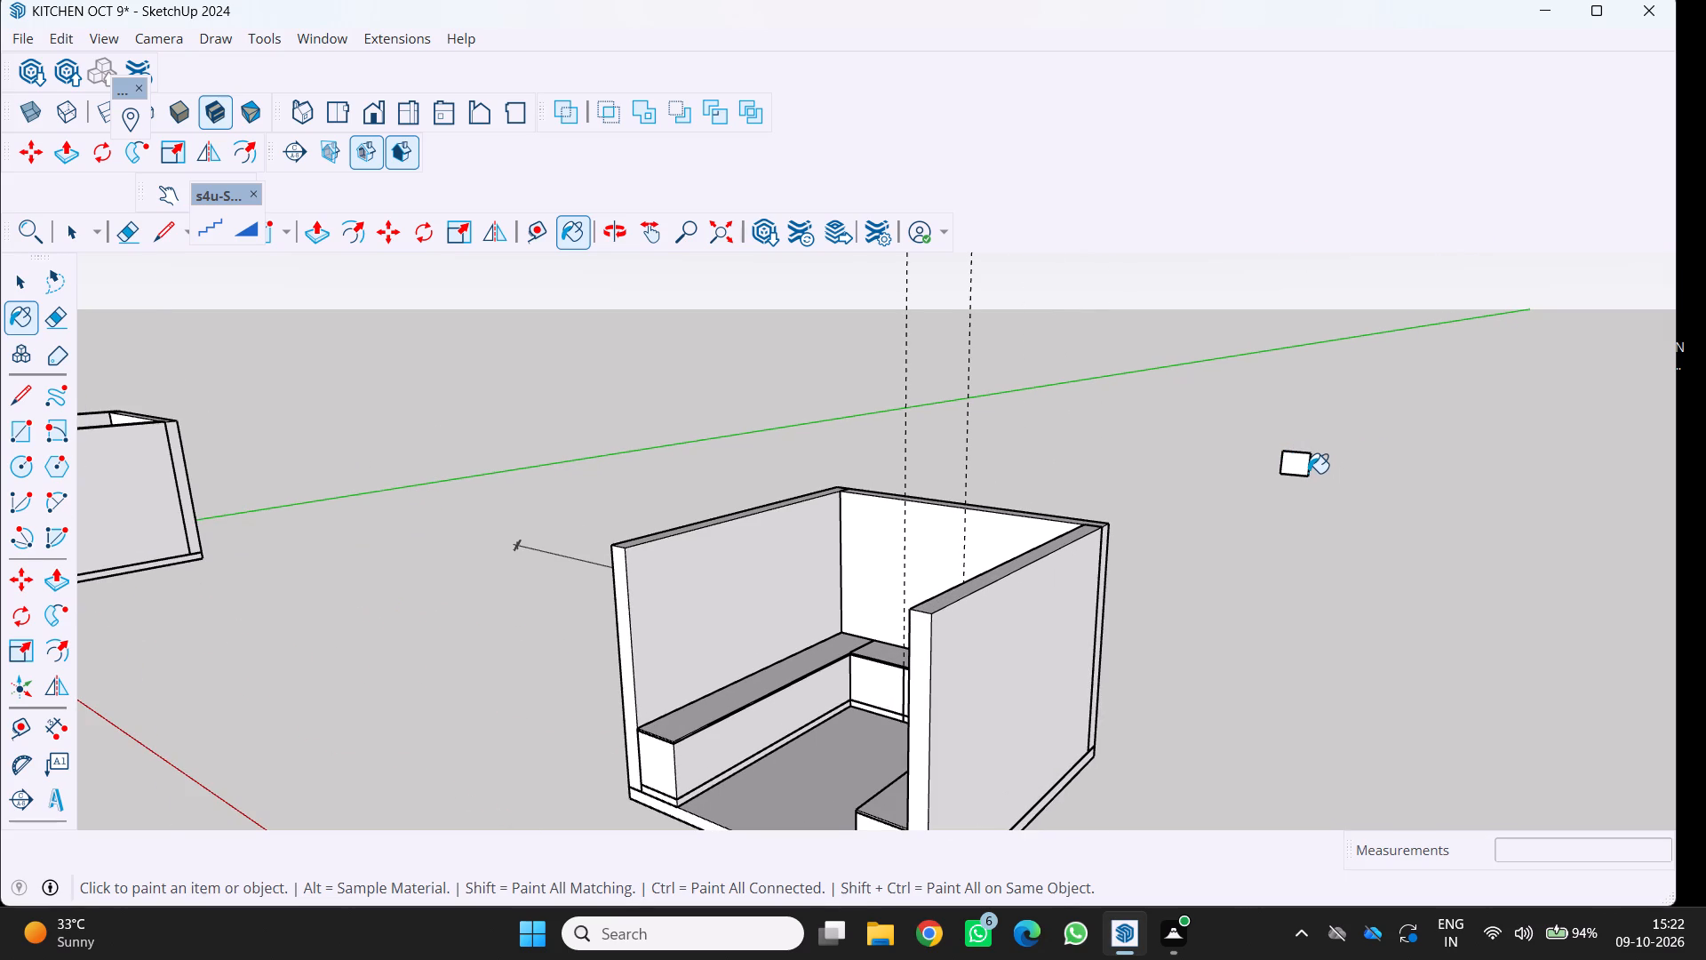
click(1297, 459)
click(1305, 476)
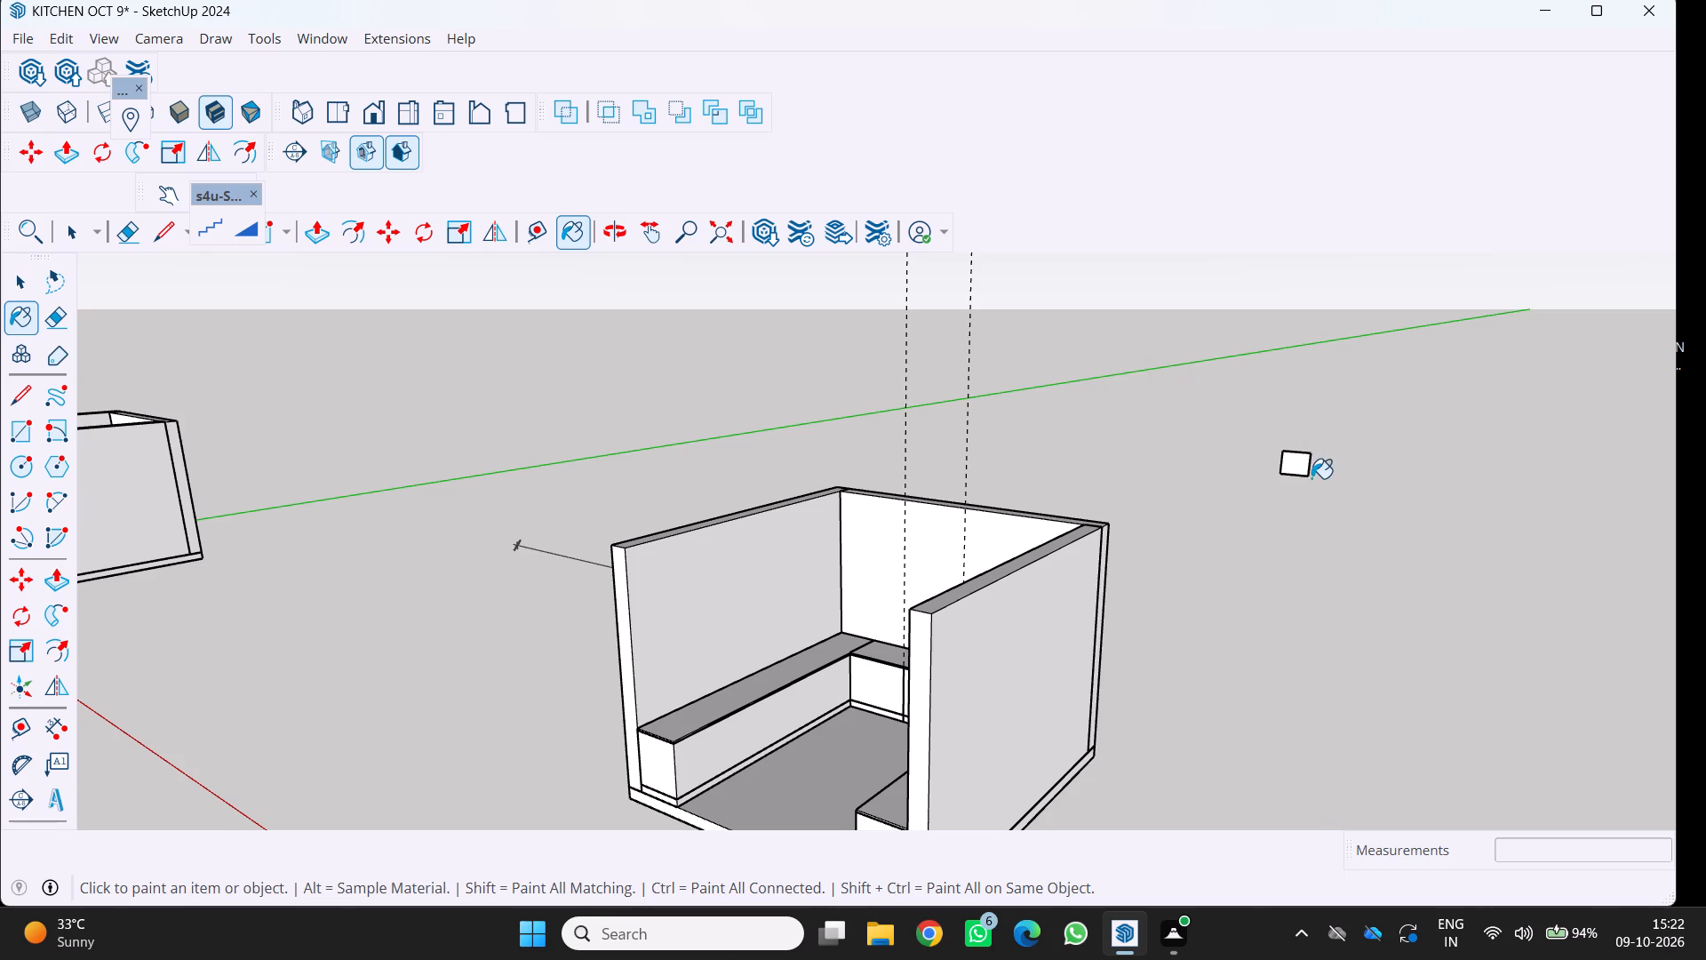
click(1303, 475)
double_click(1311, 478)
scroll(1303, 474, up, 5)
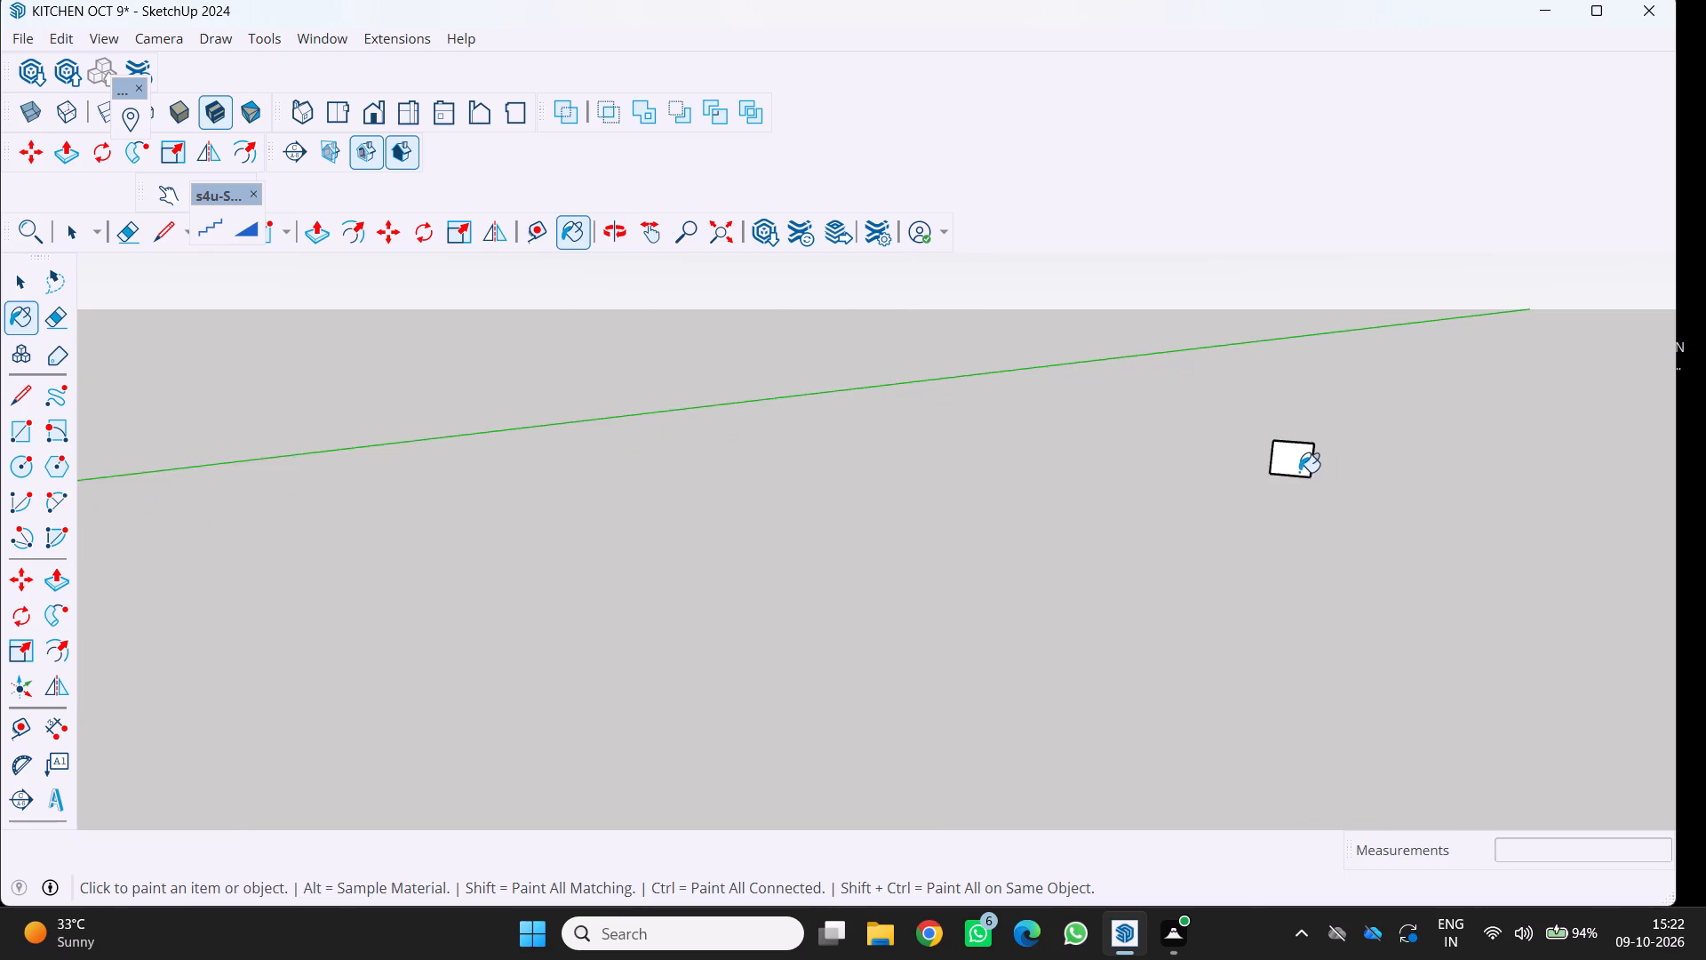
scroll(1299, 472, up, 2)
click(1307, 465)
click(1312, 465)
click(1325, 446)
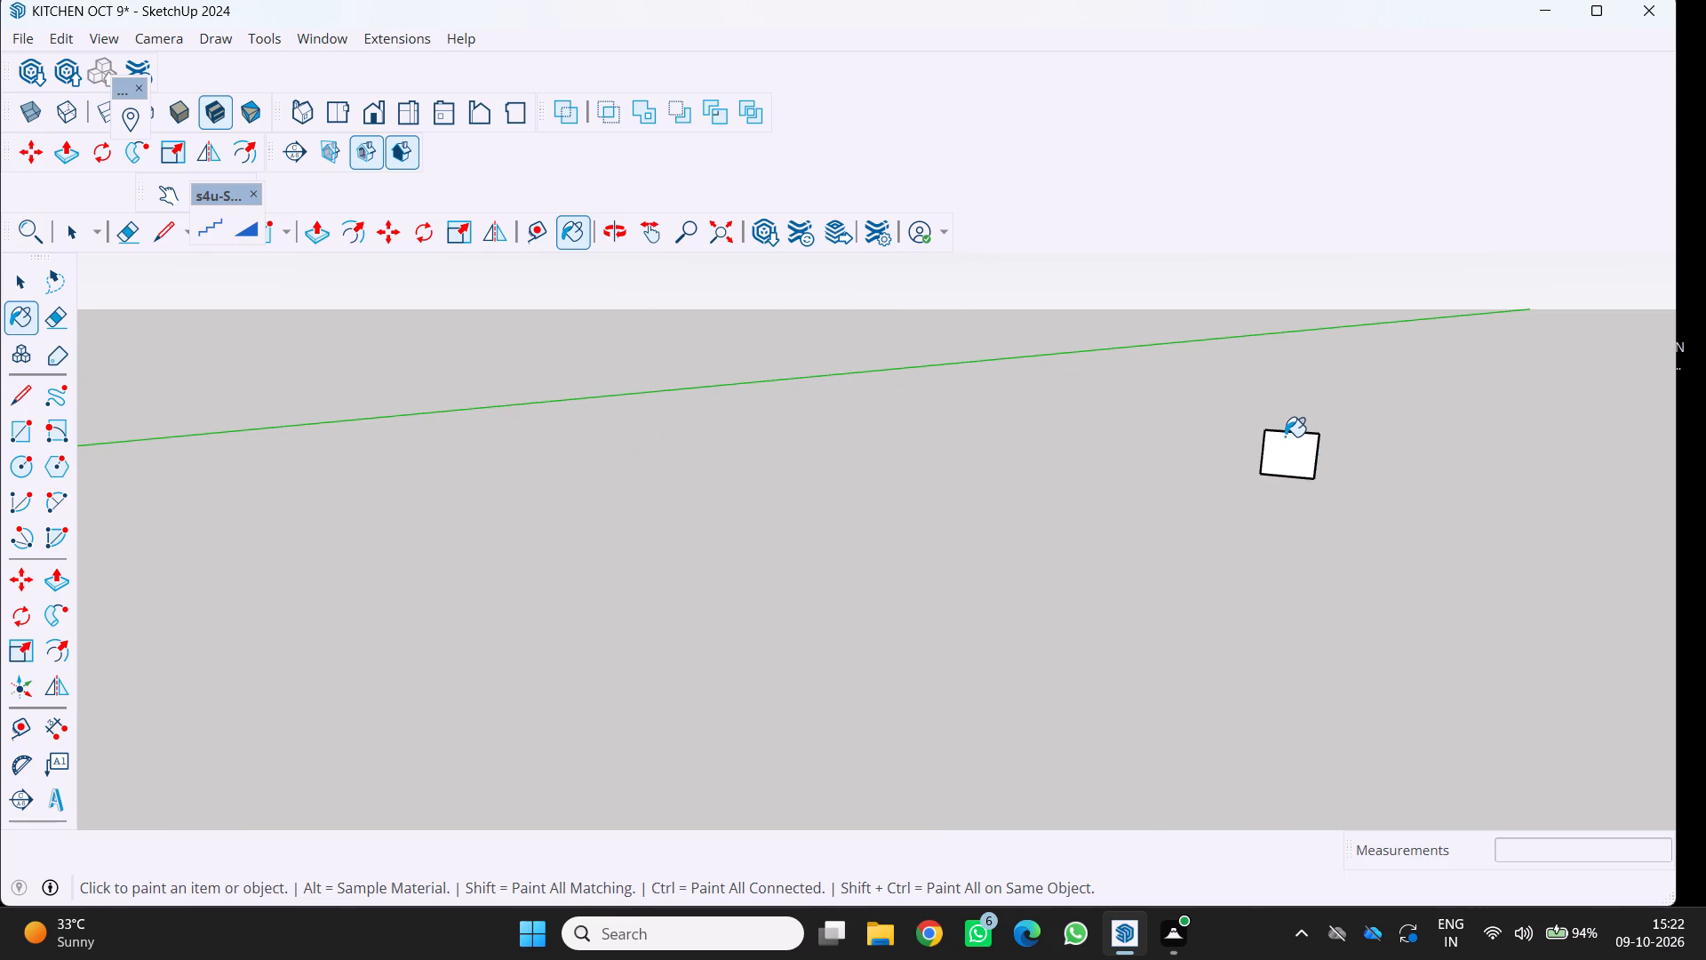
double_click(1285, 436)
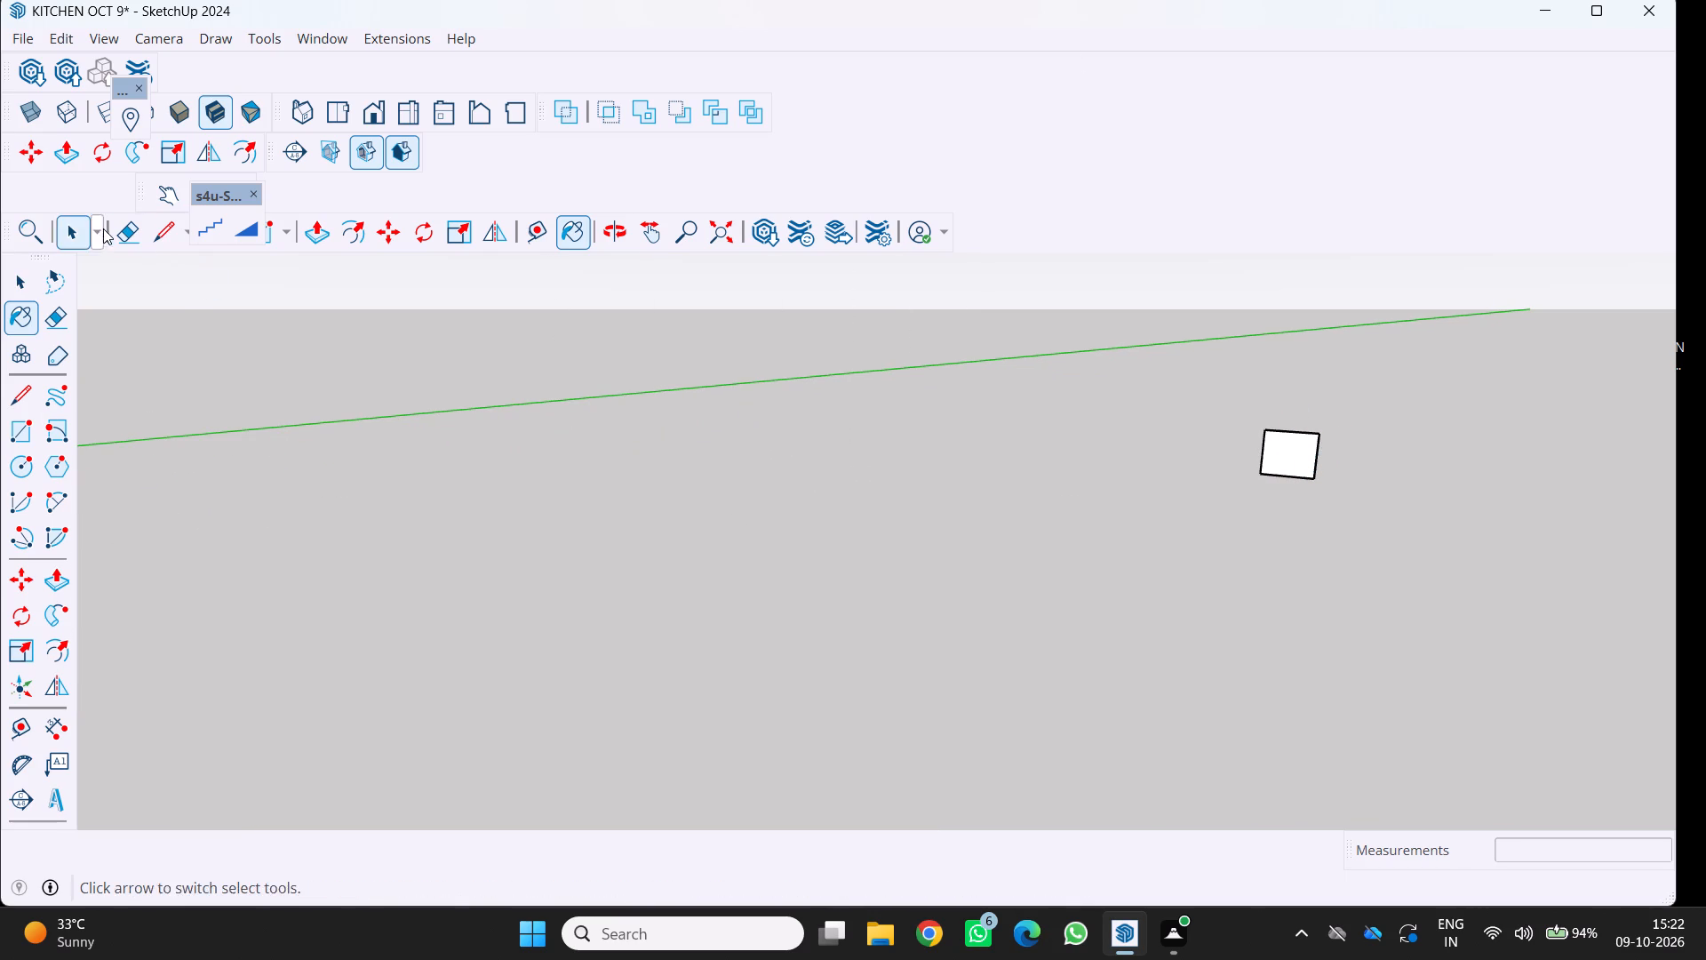
Erase all four edges of the small loose rectangle beyond the kitchen.
click(130, 225)
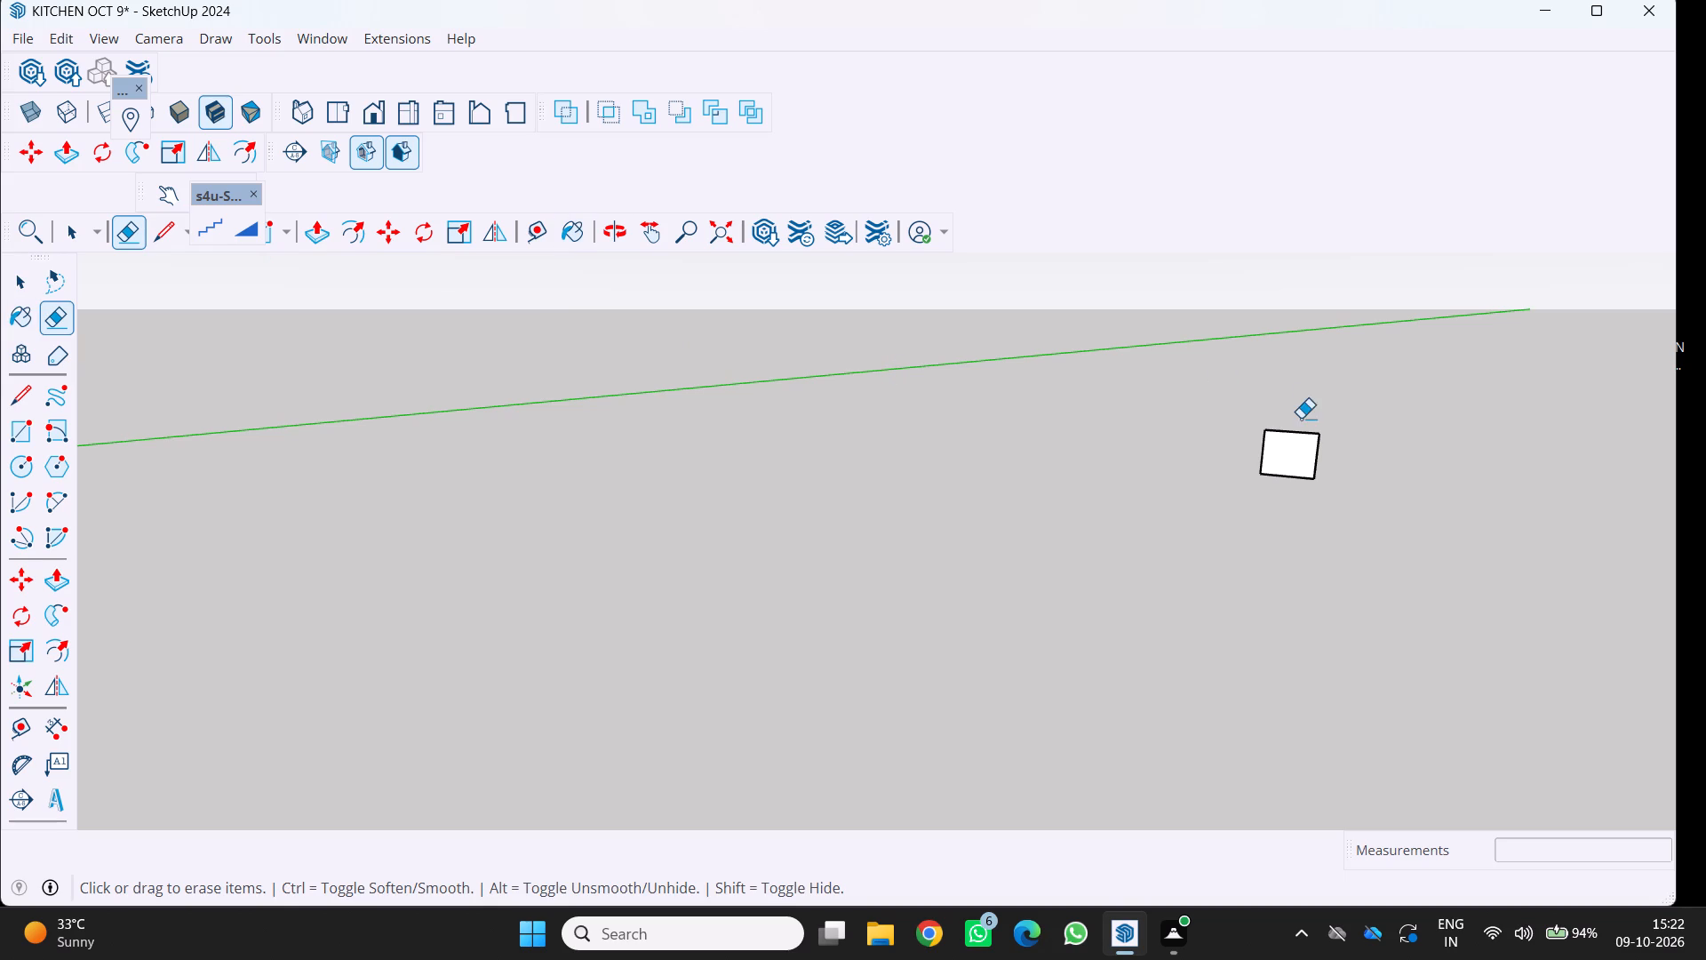
click(1305, 433)
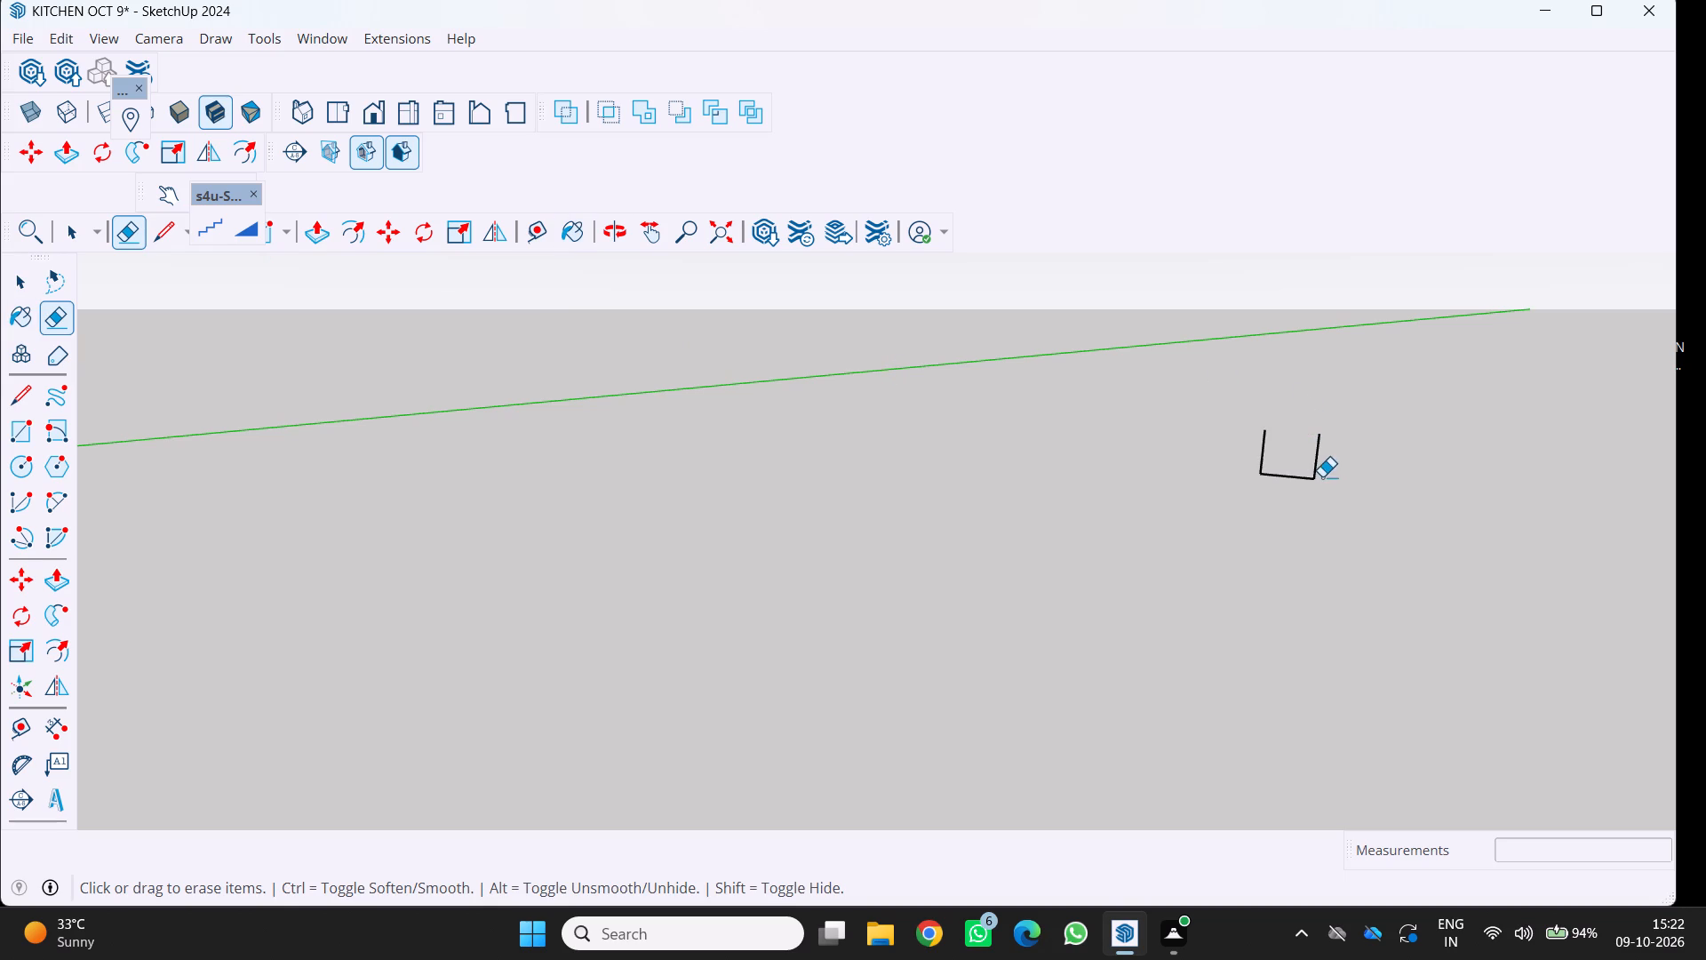
click(1322, 444)
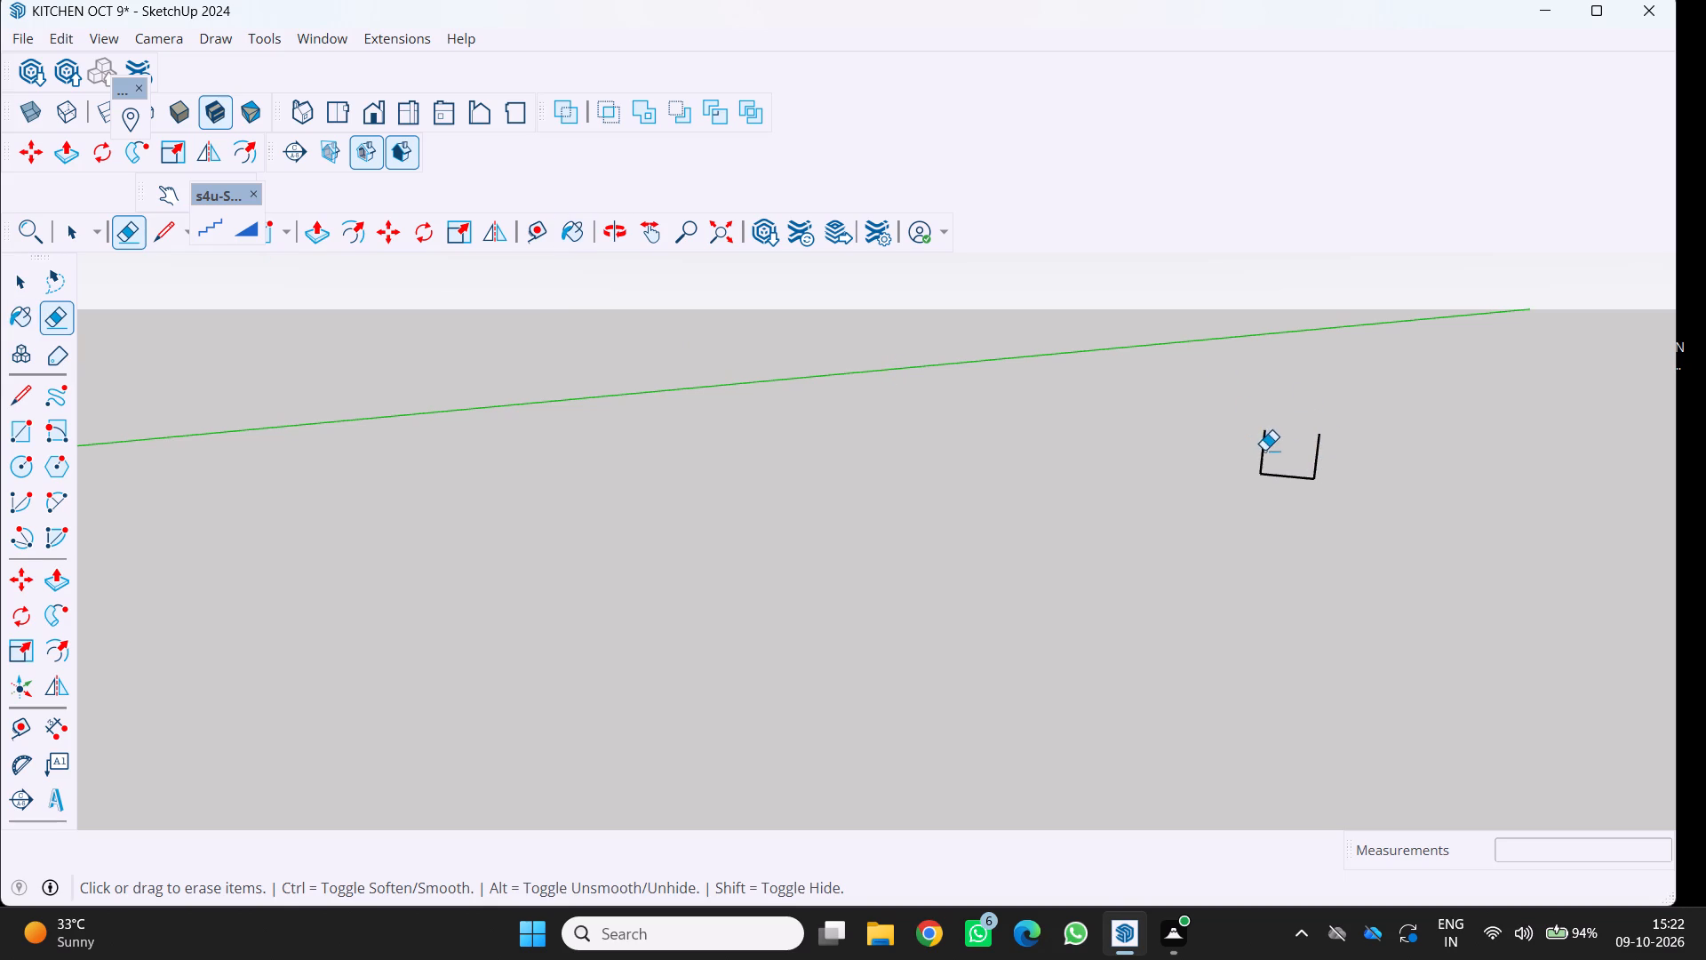
click(1264, 450)
click(1282, 479)
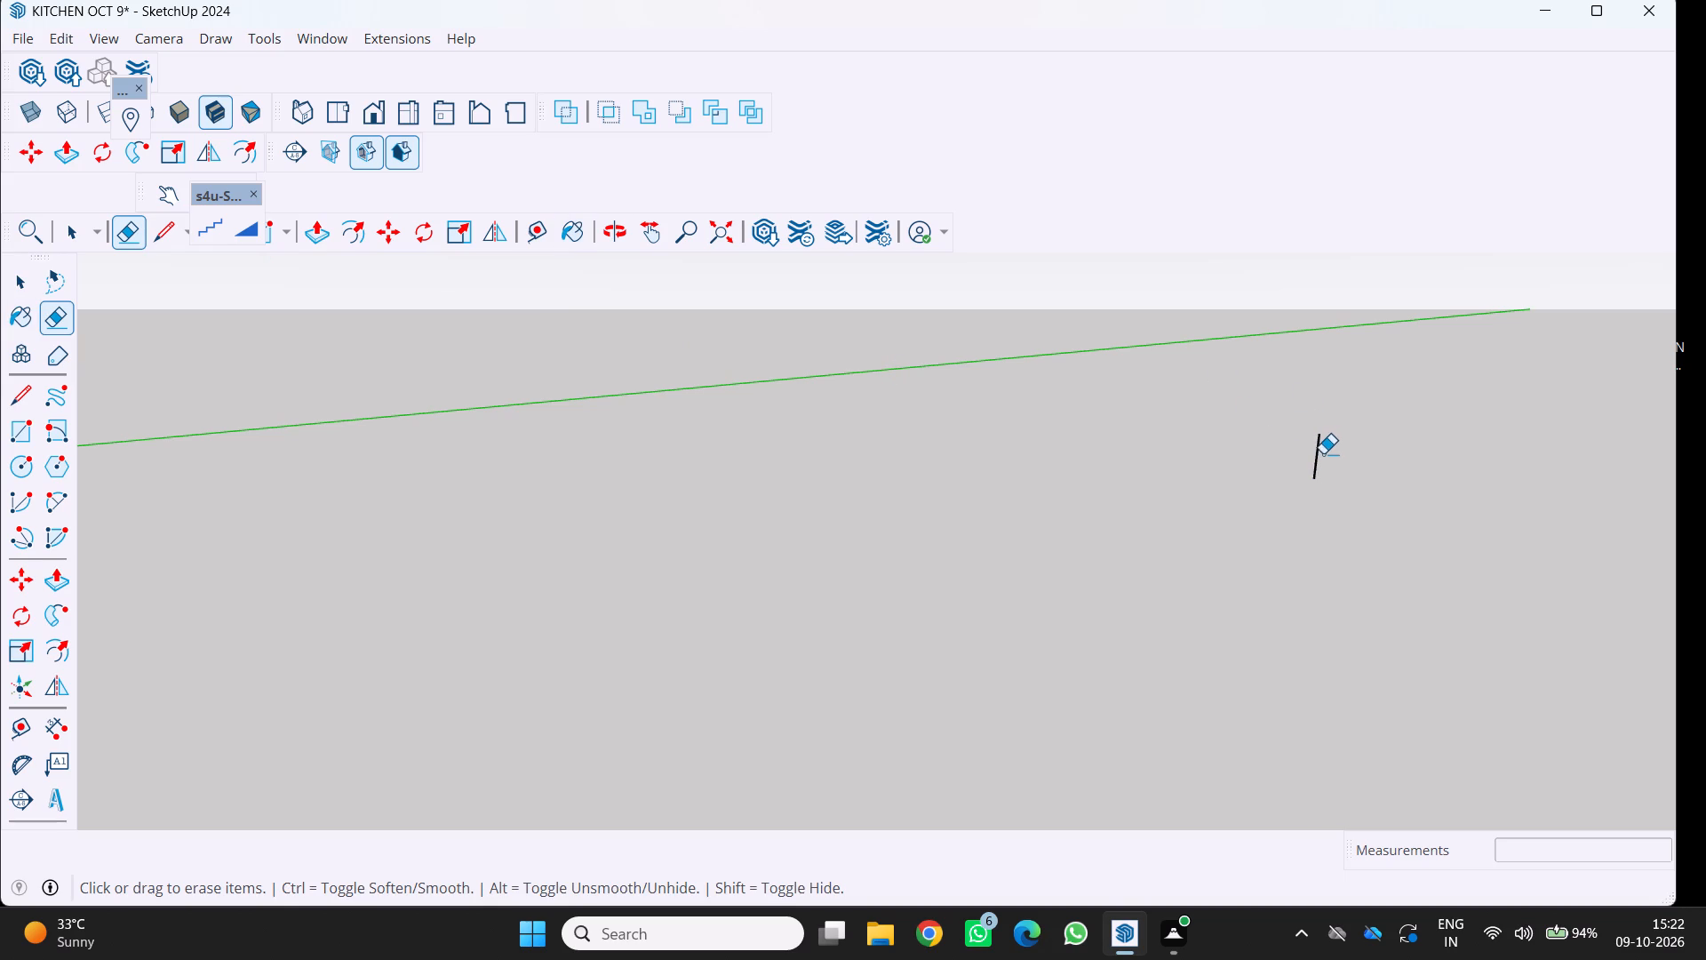
click(1319, 452)
Examine the kitchen from the front, above and below, checking the base units and countertops along all three walls.
scroll(1291, 457, down, 14)
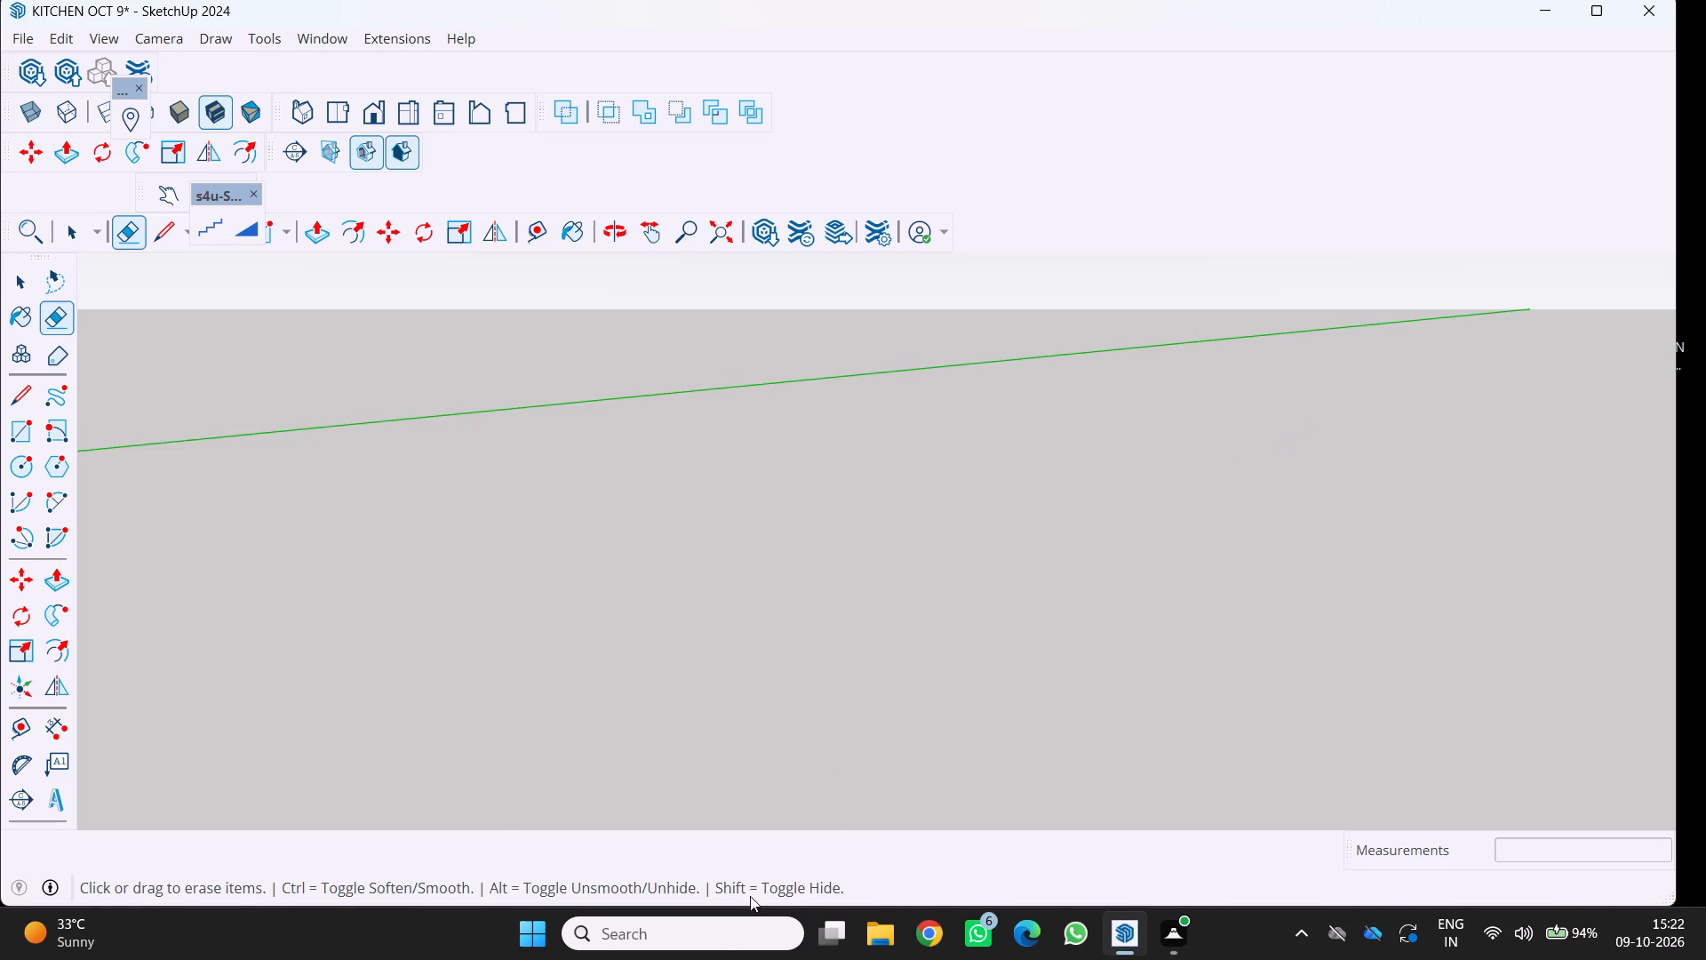
scroll(750, 896, down, 20)
scroll(750, 896, down, 7)
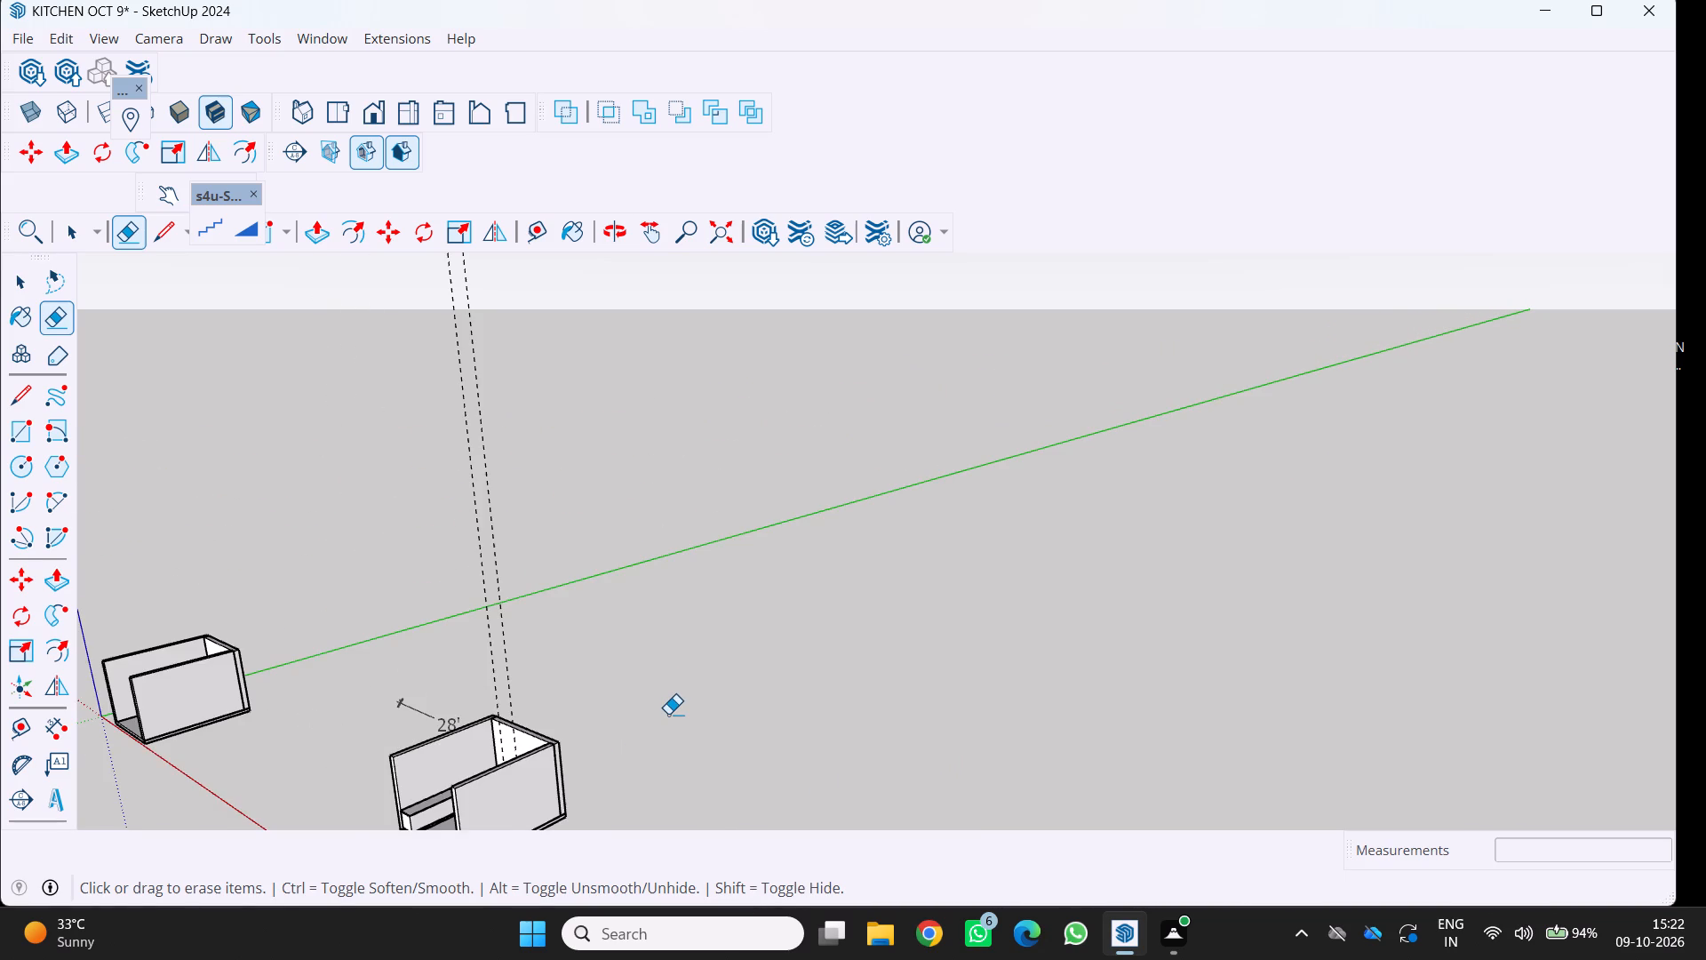
scroll(668, 714, down, 2)
middle_drag(668, 714, 741, 638)
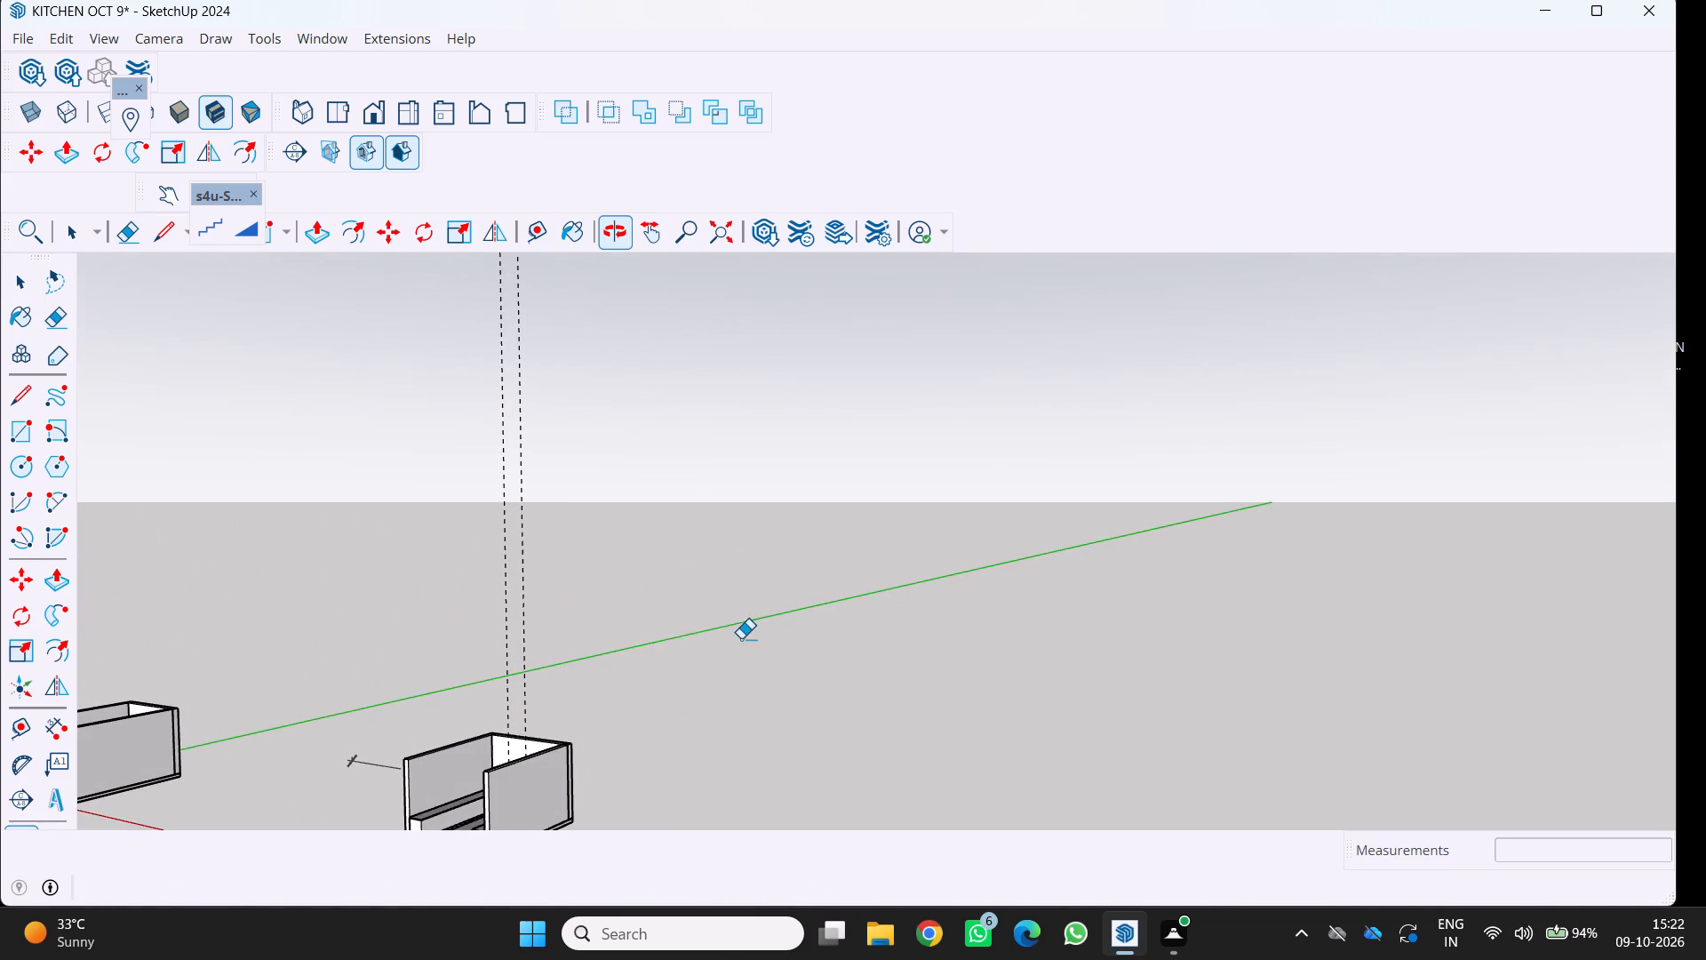
scroll(611, 653, down, 1)
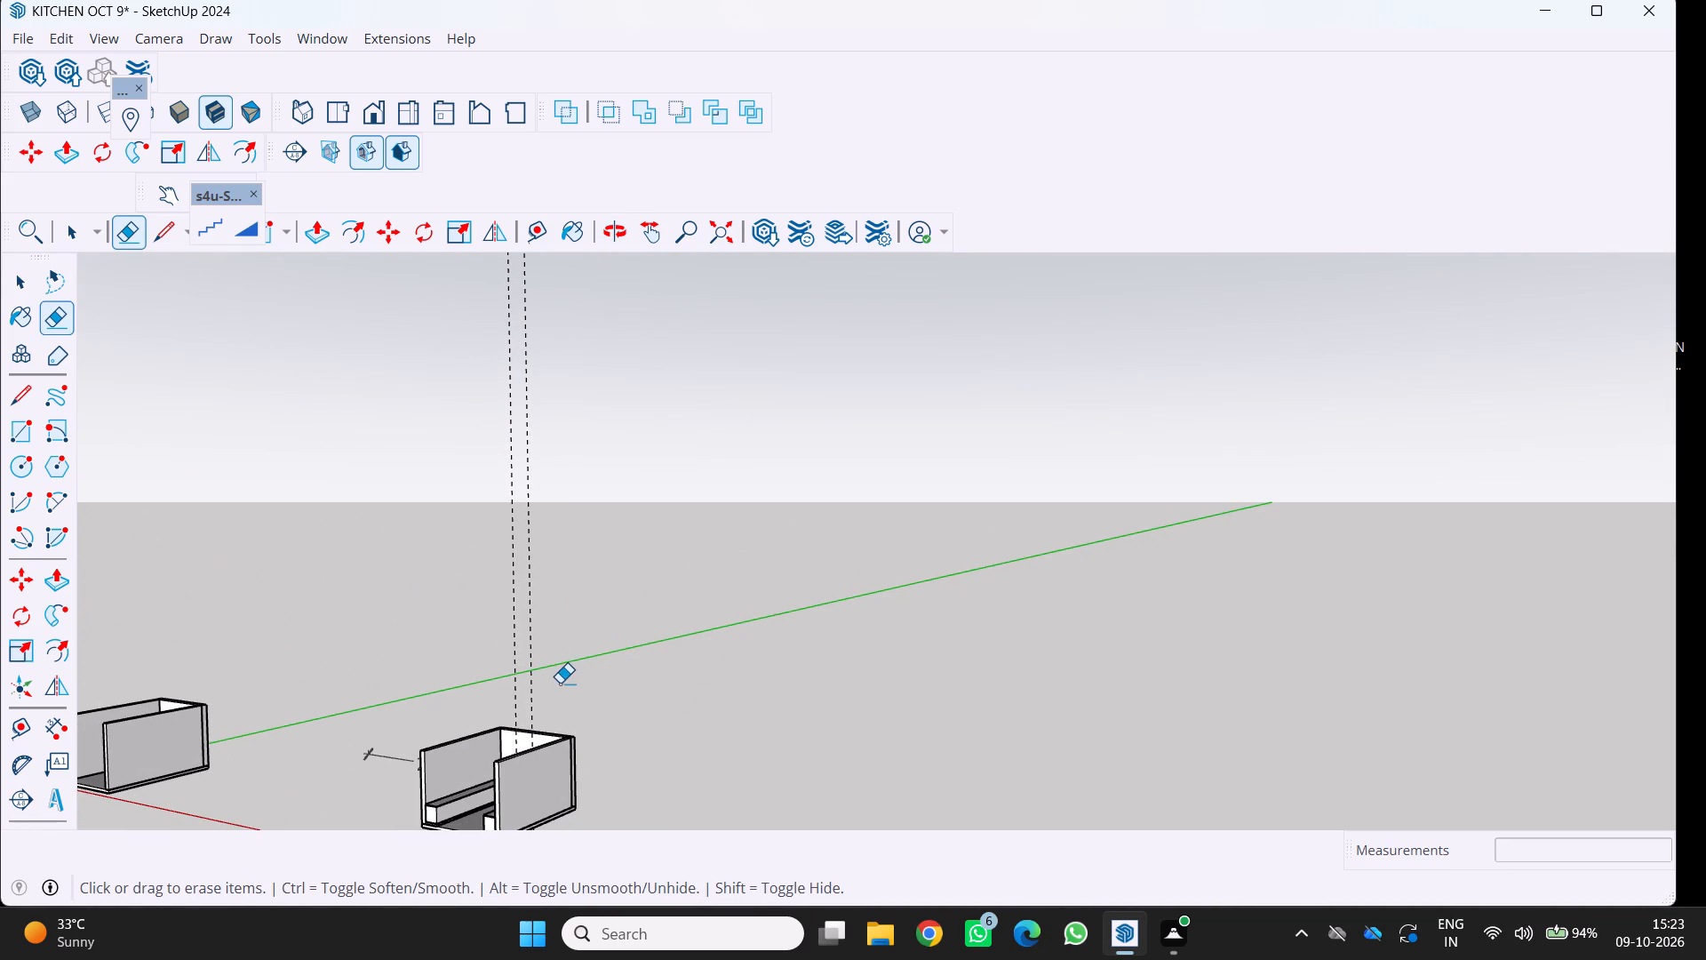
middle_drag(599, 679, 658, 643)
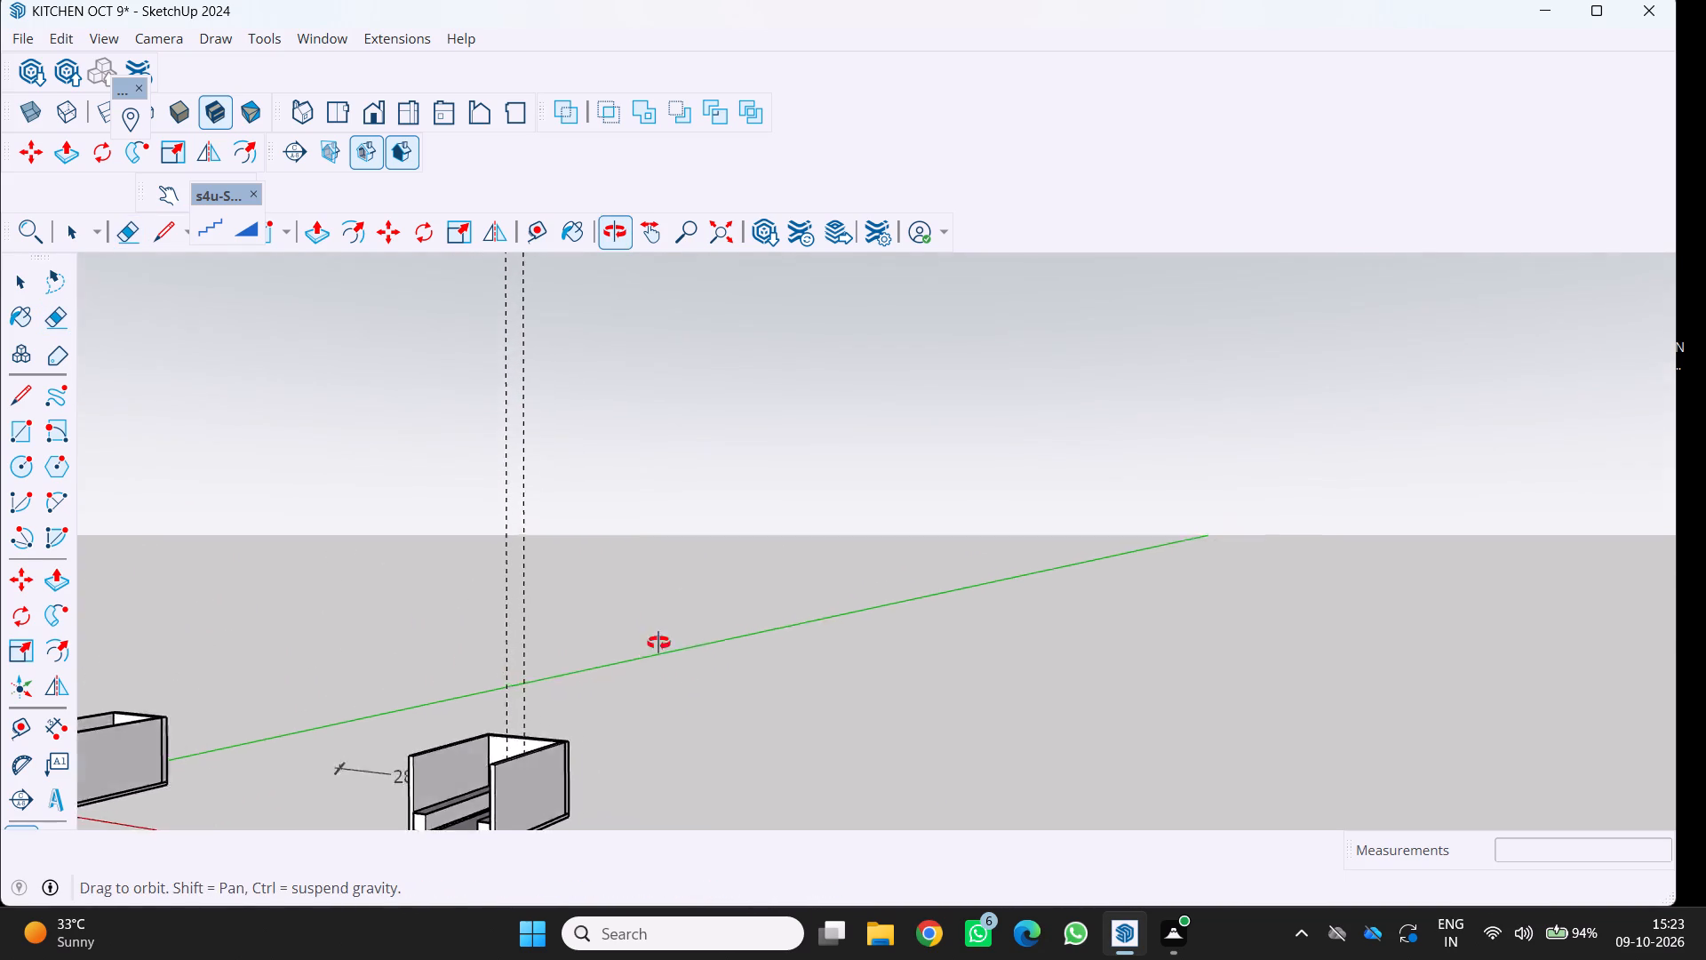
middle_drag(658, 643, 707, 615)
scroll(707, 615, down, 5)
scroll(436, 767, up, 5)
middle_drag(437, 767, 647, 755)
scroll(665, 759, up, 6)
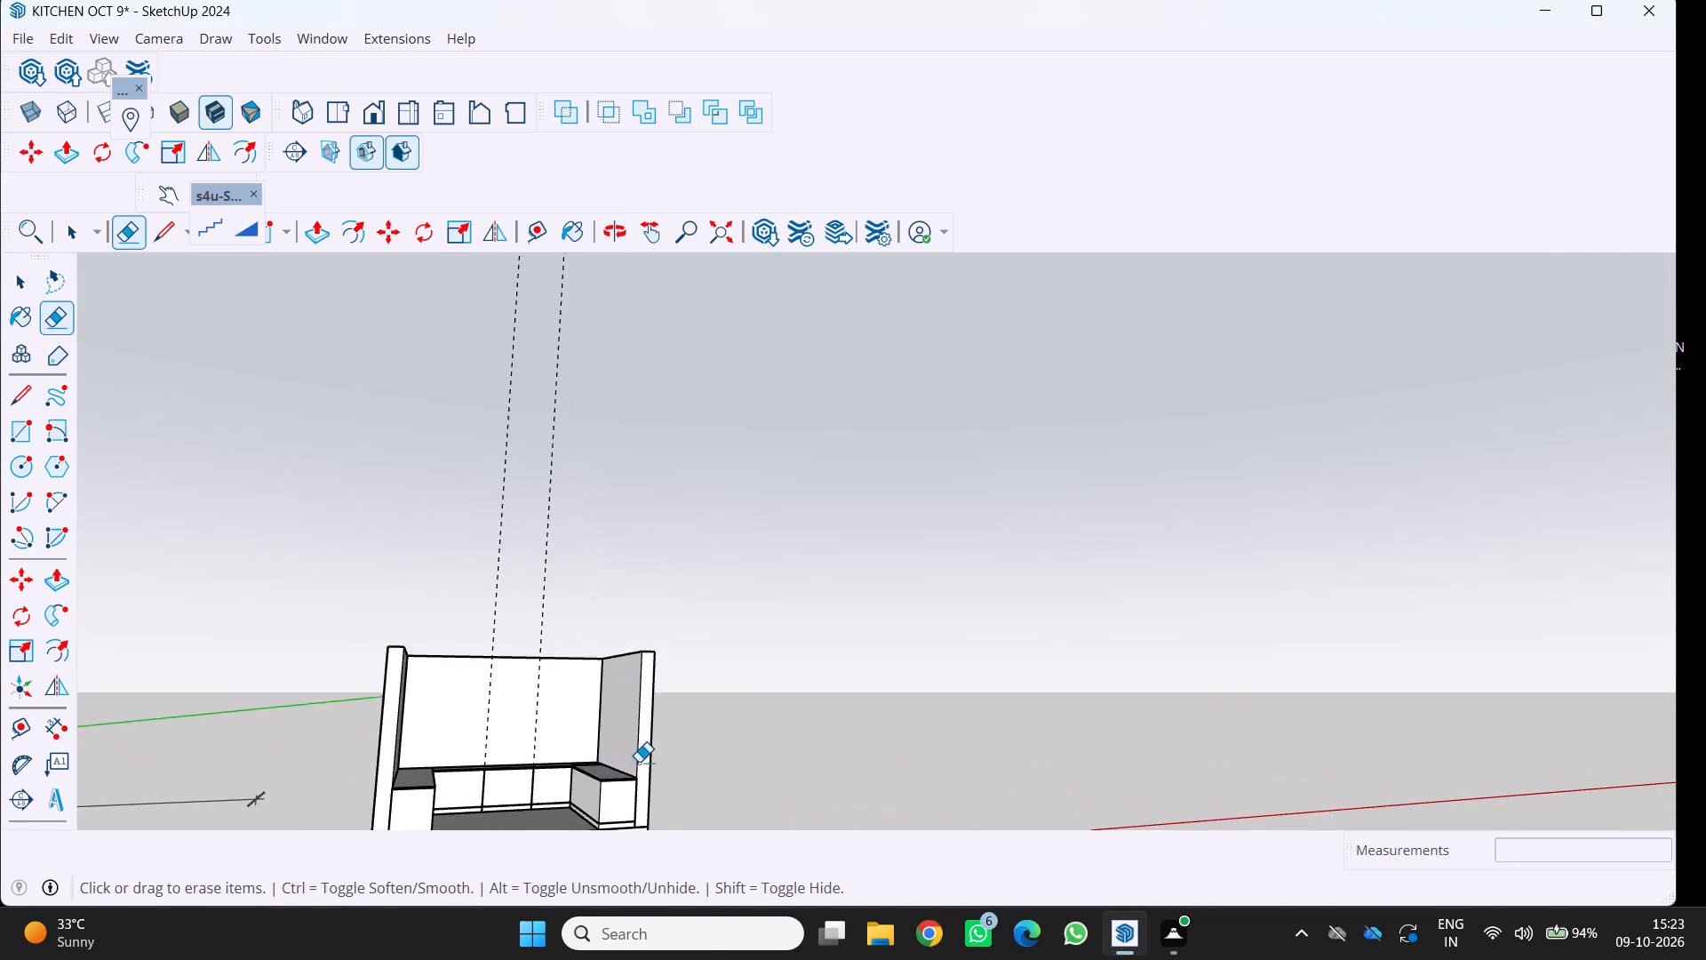
scroll(639, 762, up, 3)
middle_drag(624, 772, 505, 786)
scroll(505, 786, down, 11)
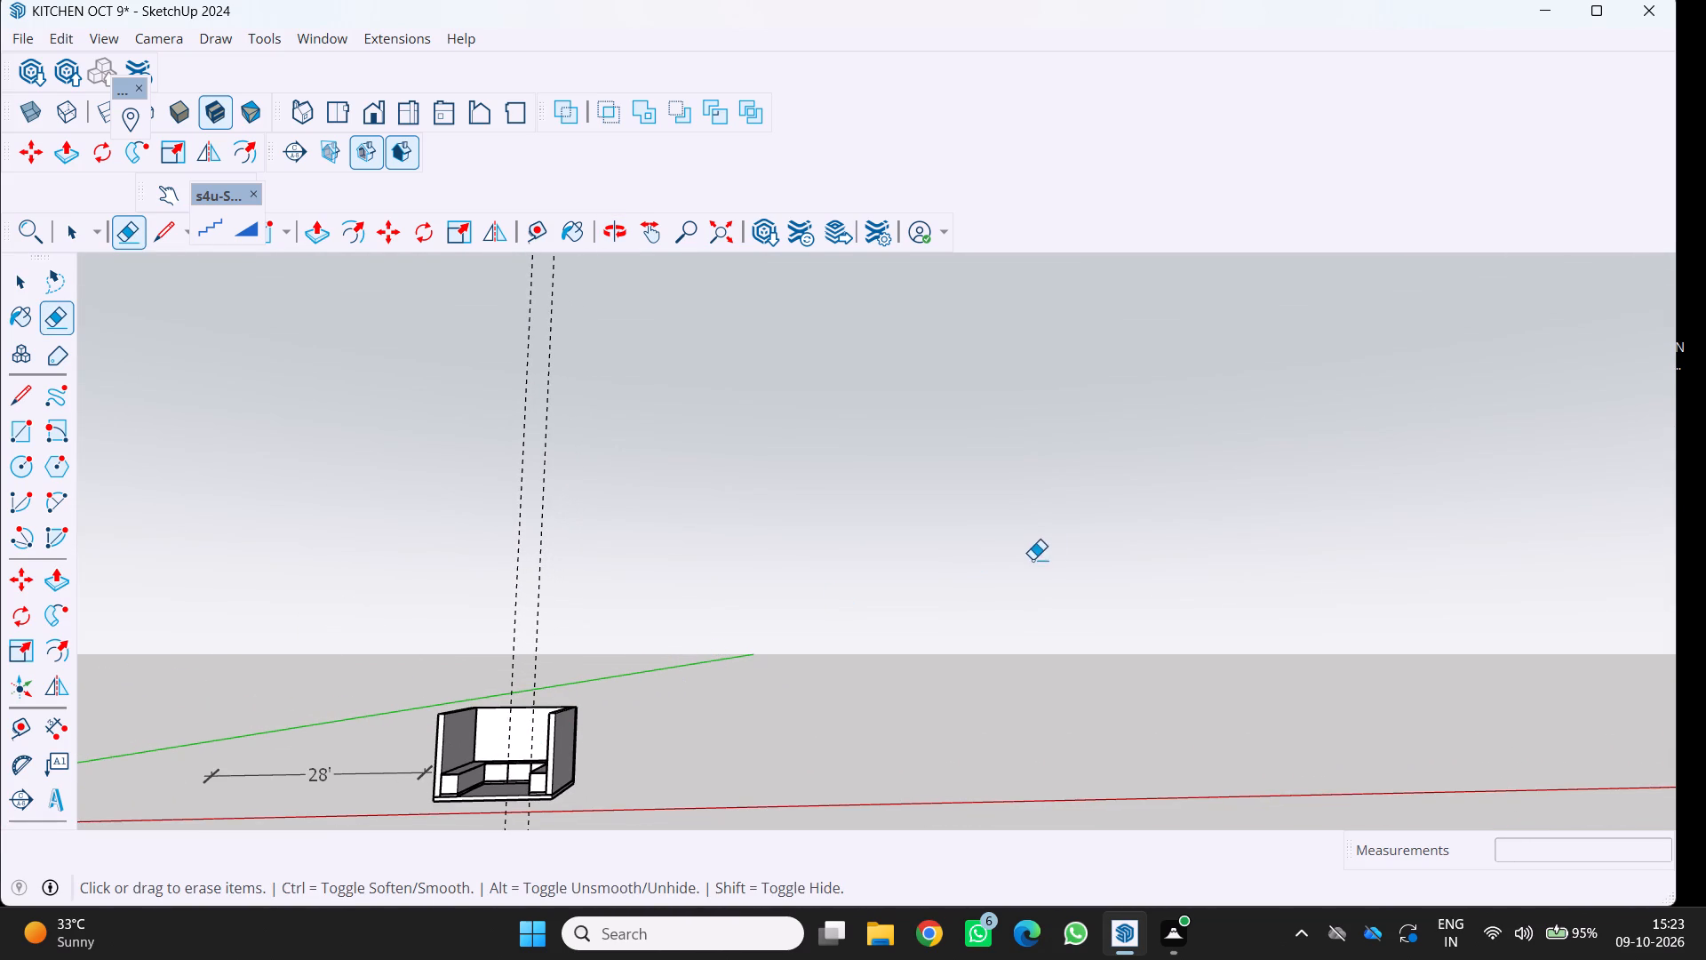
scroll(1043, 552, down, 1)
middle_drag(889, 702, 731, 787)
scroll(592, 748, up, 6)
middle_drag(602, 741, 714, 698)
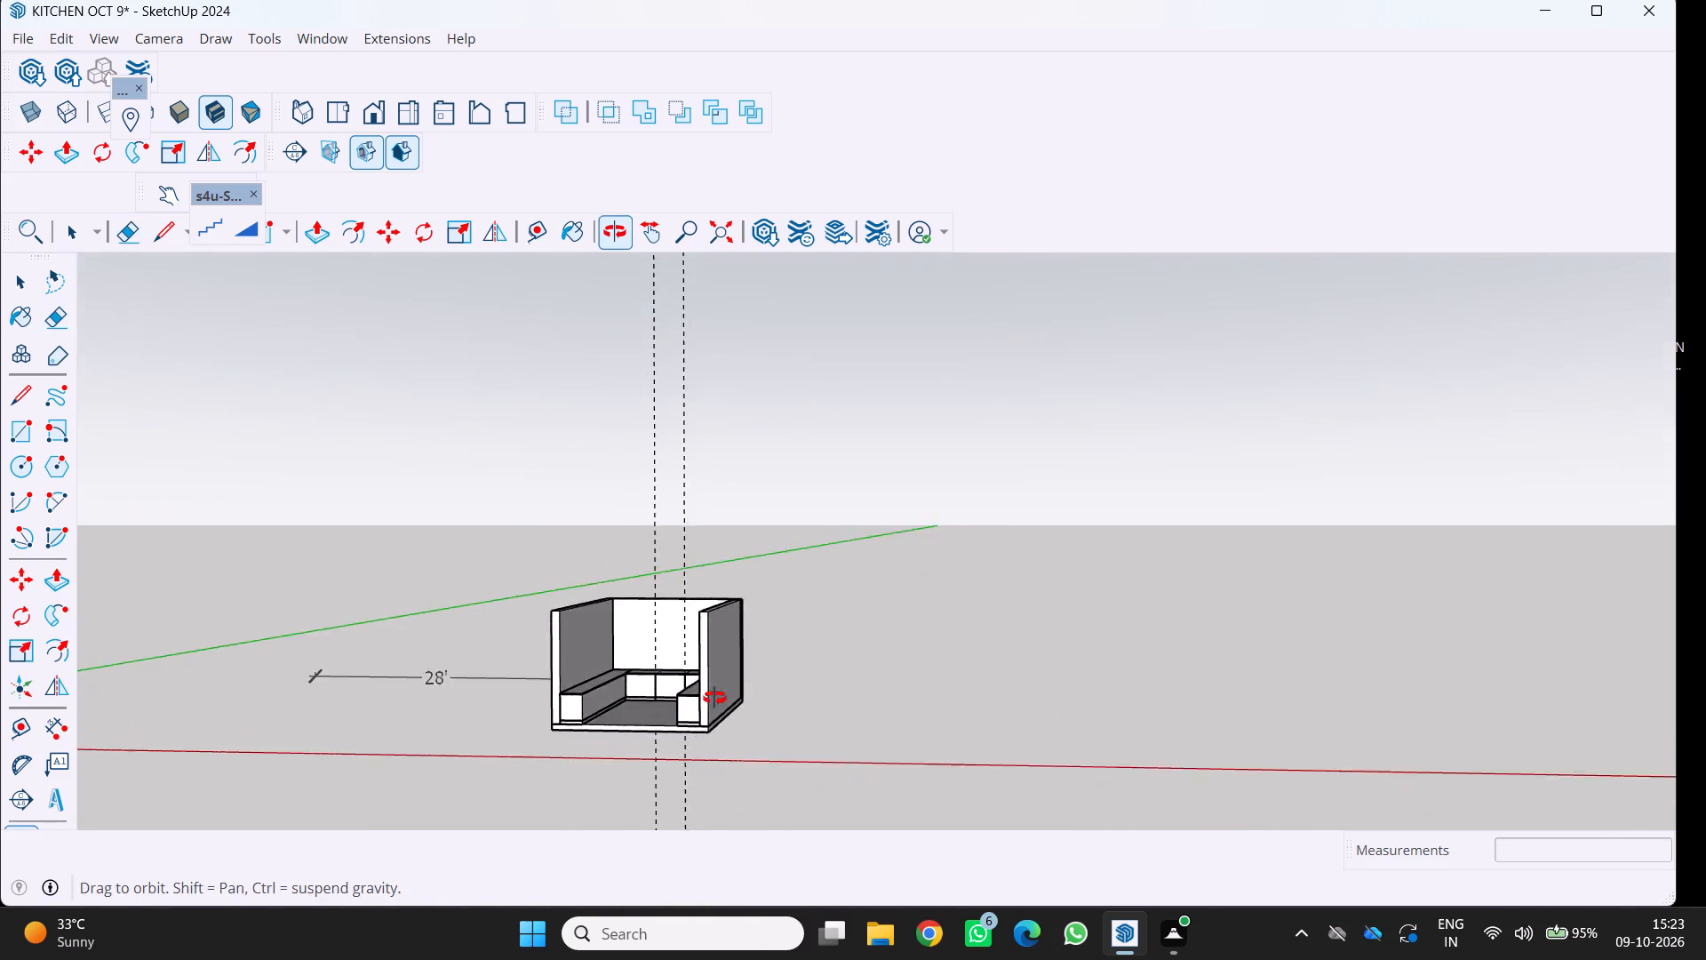
middle_drag(714, 698, 766, 684)
scroll(764, 684, up, 13)
middle_drag(713, 688, 703, 785)
scroll(786, 703, up, 3)
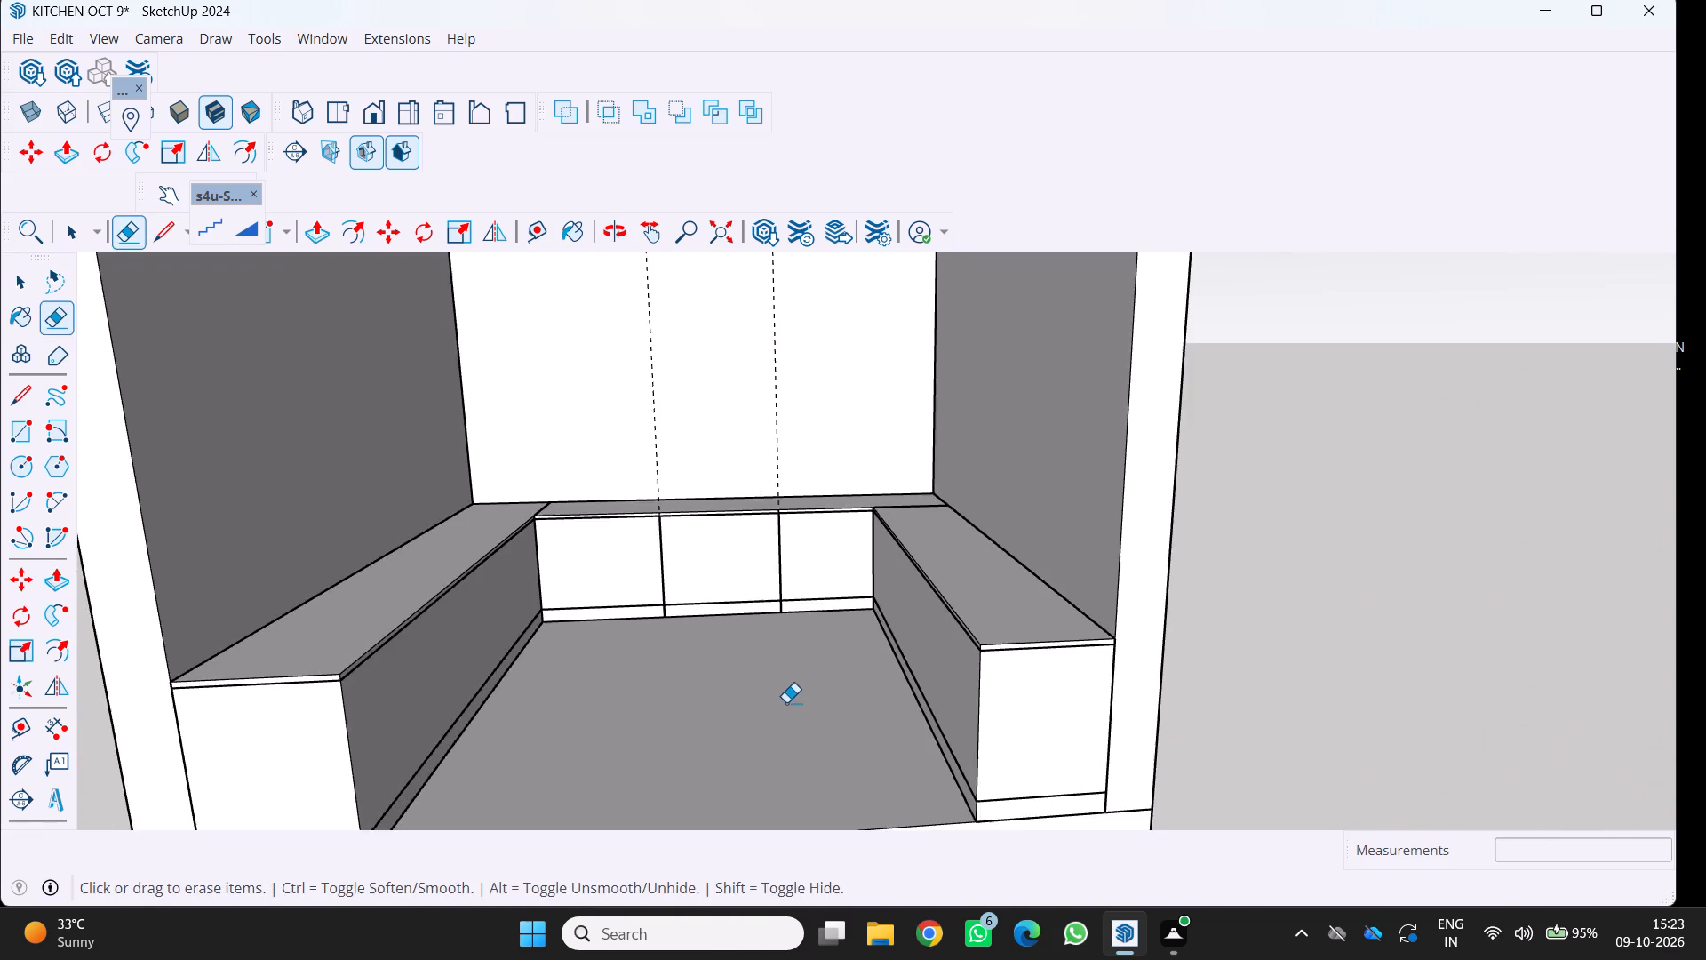
scroll(786, 702, up, 2)
middle_drag(786, 702, 818, 564)
middle_click(818, 564)
scroll(818, 564, down, 12)
middle_drag(825, 567, 833, 602)
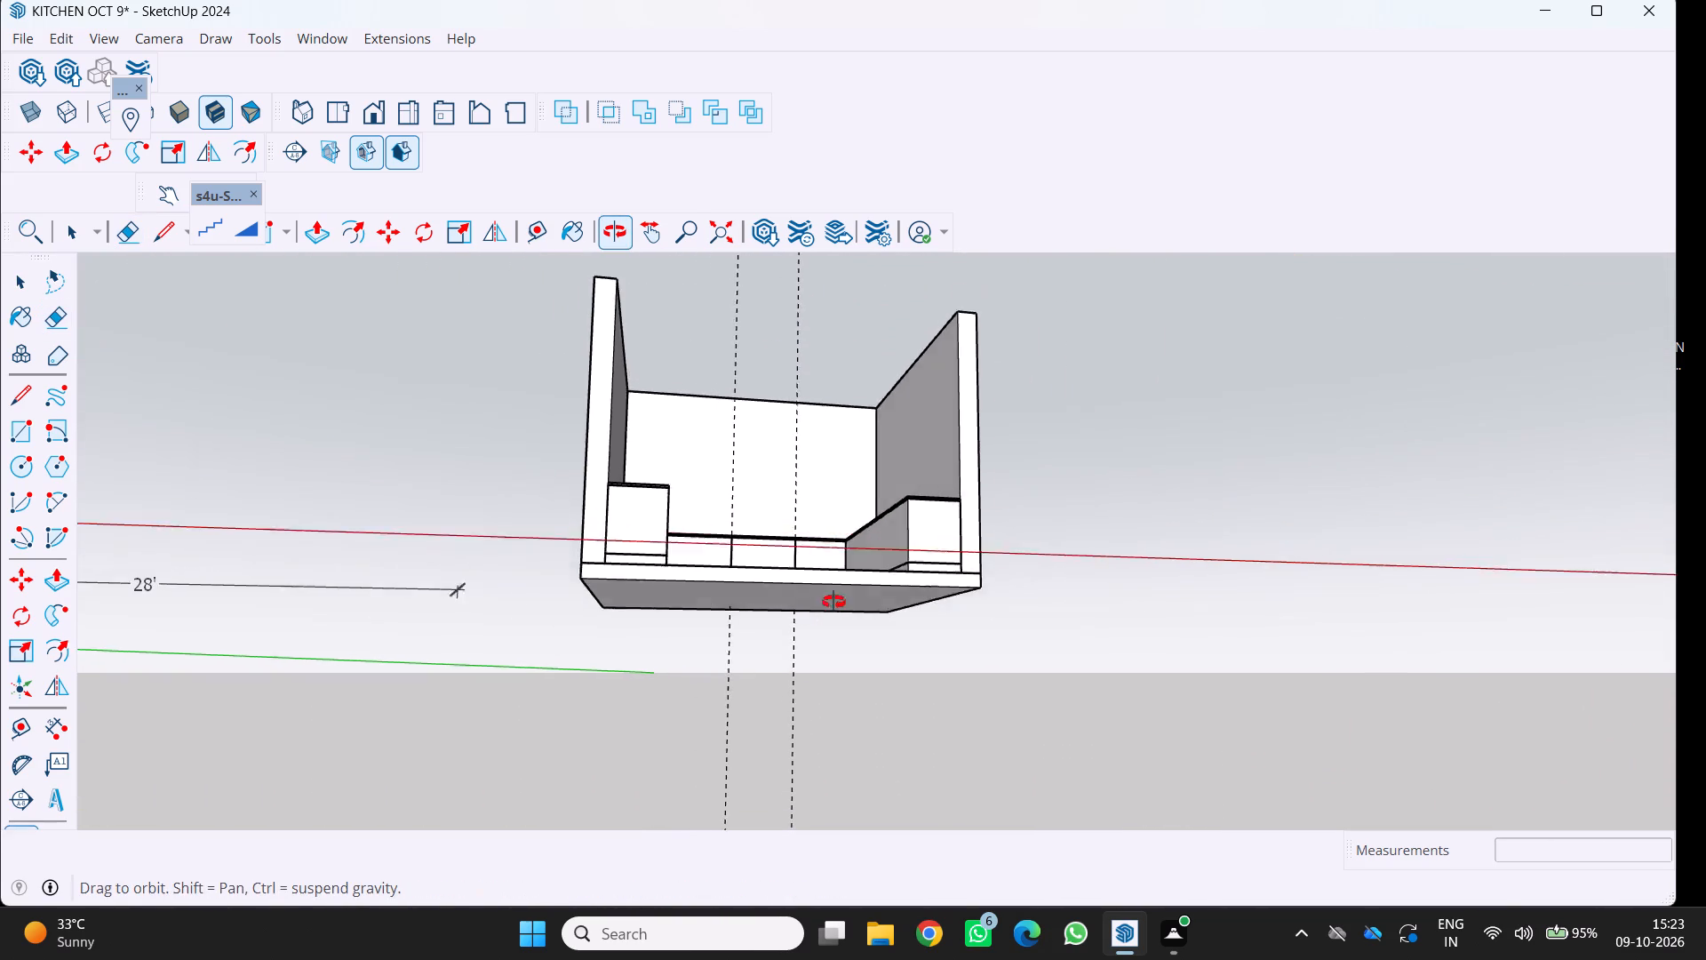
middle_drag(833, 602, 808, 692)
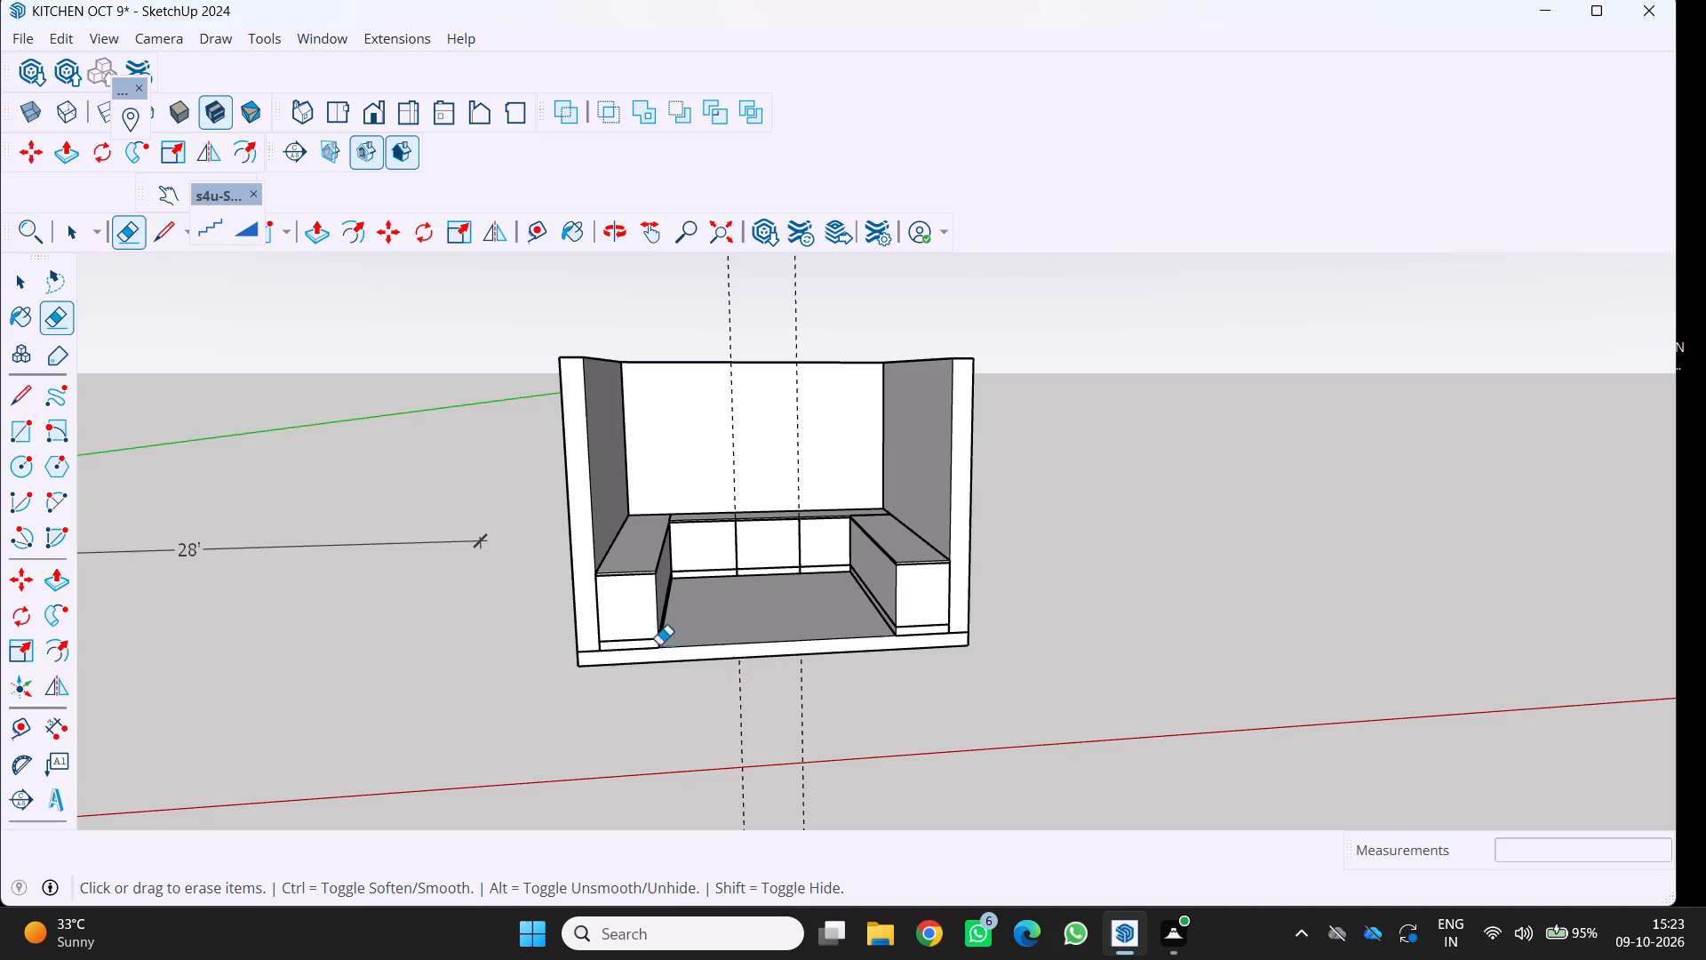
scroll(601, 655, down, 1)
middle_drag(638, 638, 700, 579)
scroll(838, 504, up, 5)
middle_drag(703, 532, 674, 530)
scroll(678, 531, up, 1)
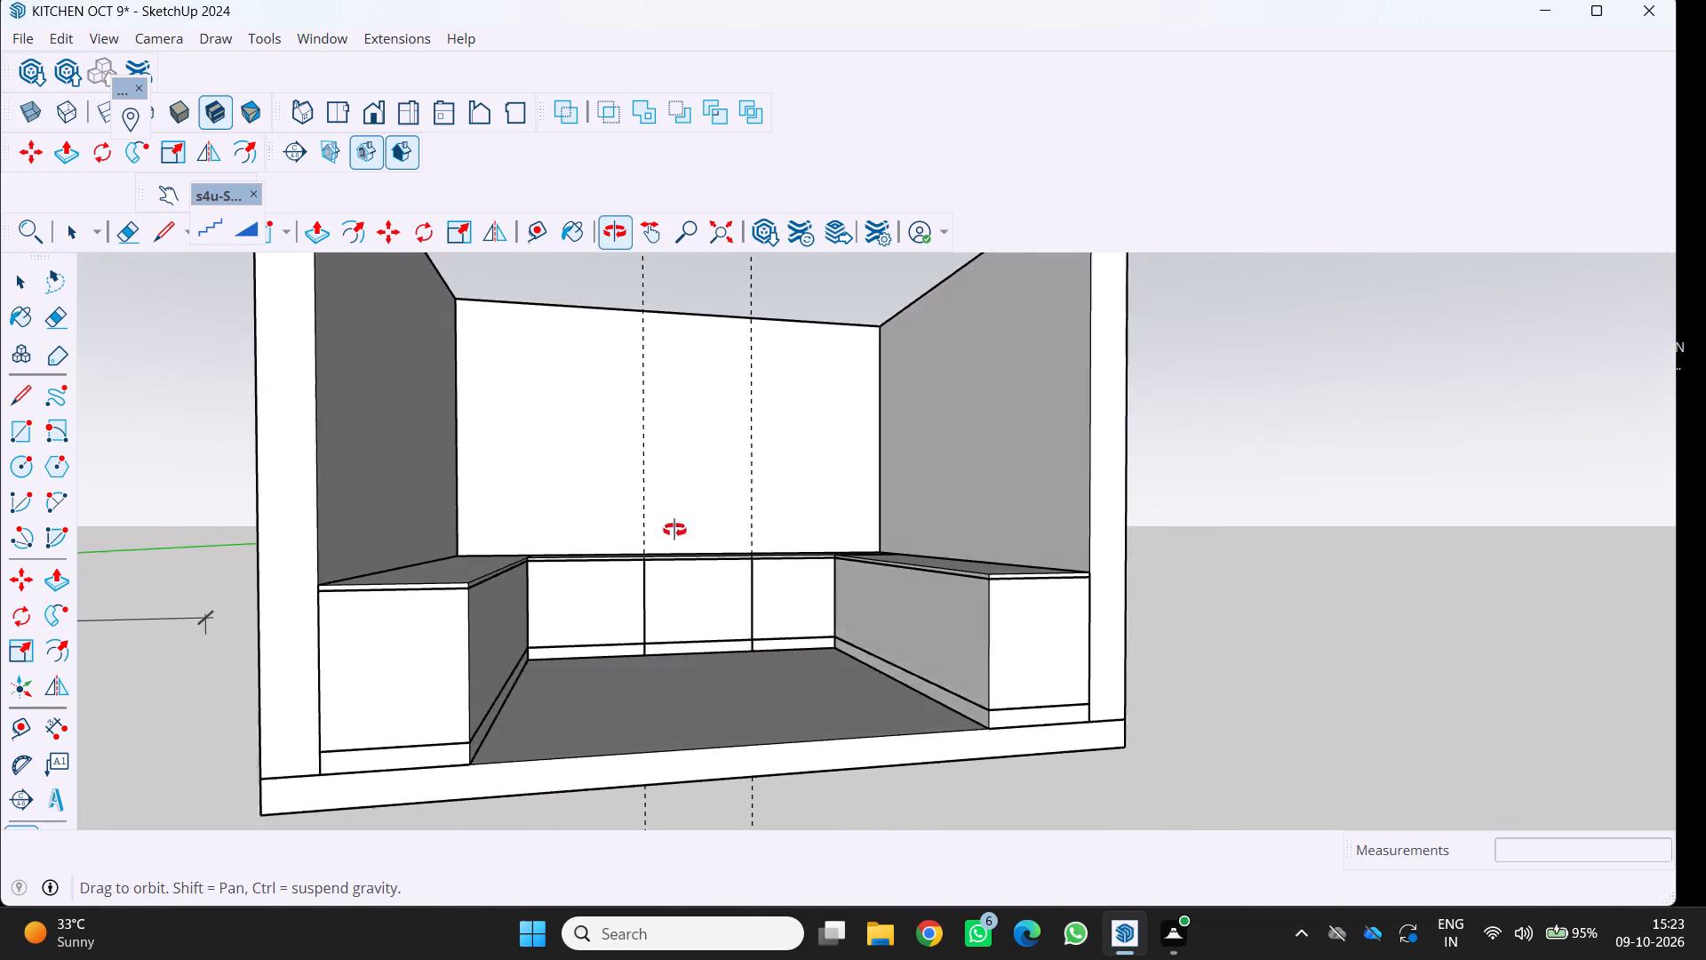
Draw a rectangle about 3' by 2'9" over the middle base unit of the back run, from countertop edge to floor.
middle_drag(674, 530, 674, 530)
scroll(745, 540, up, 10)
scroll(738, 540, down, 12)
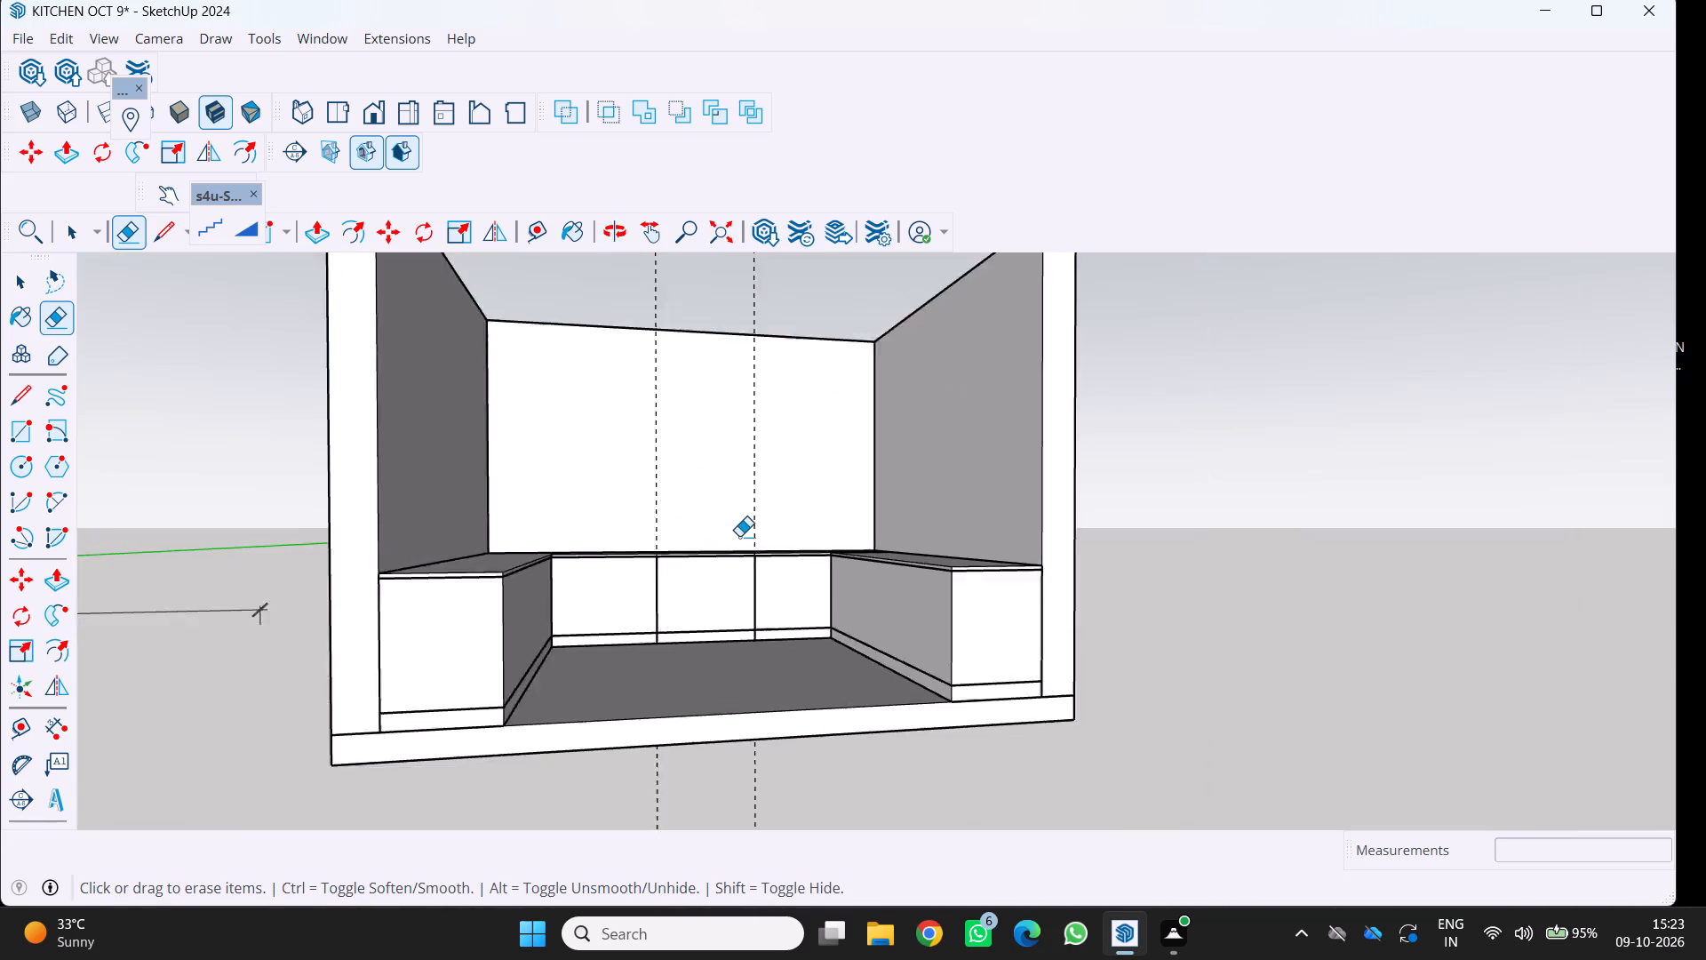
scroll(739, 536, down, 3)
middle_drag(748, 540, 696, 660)
scroll(698, 660, up, 1)
scroll(698, 578, up, 3)
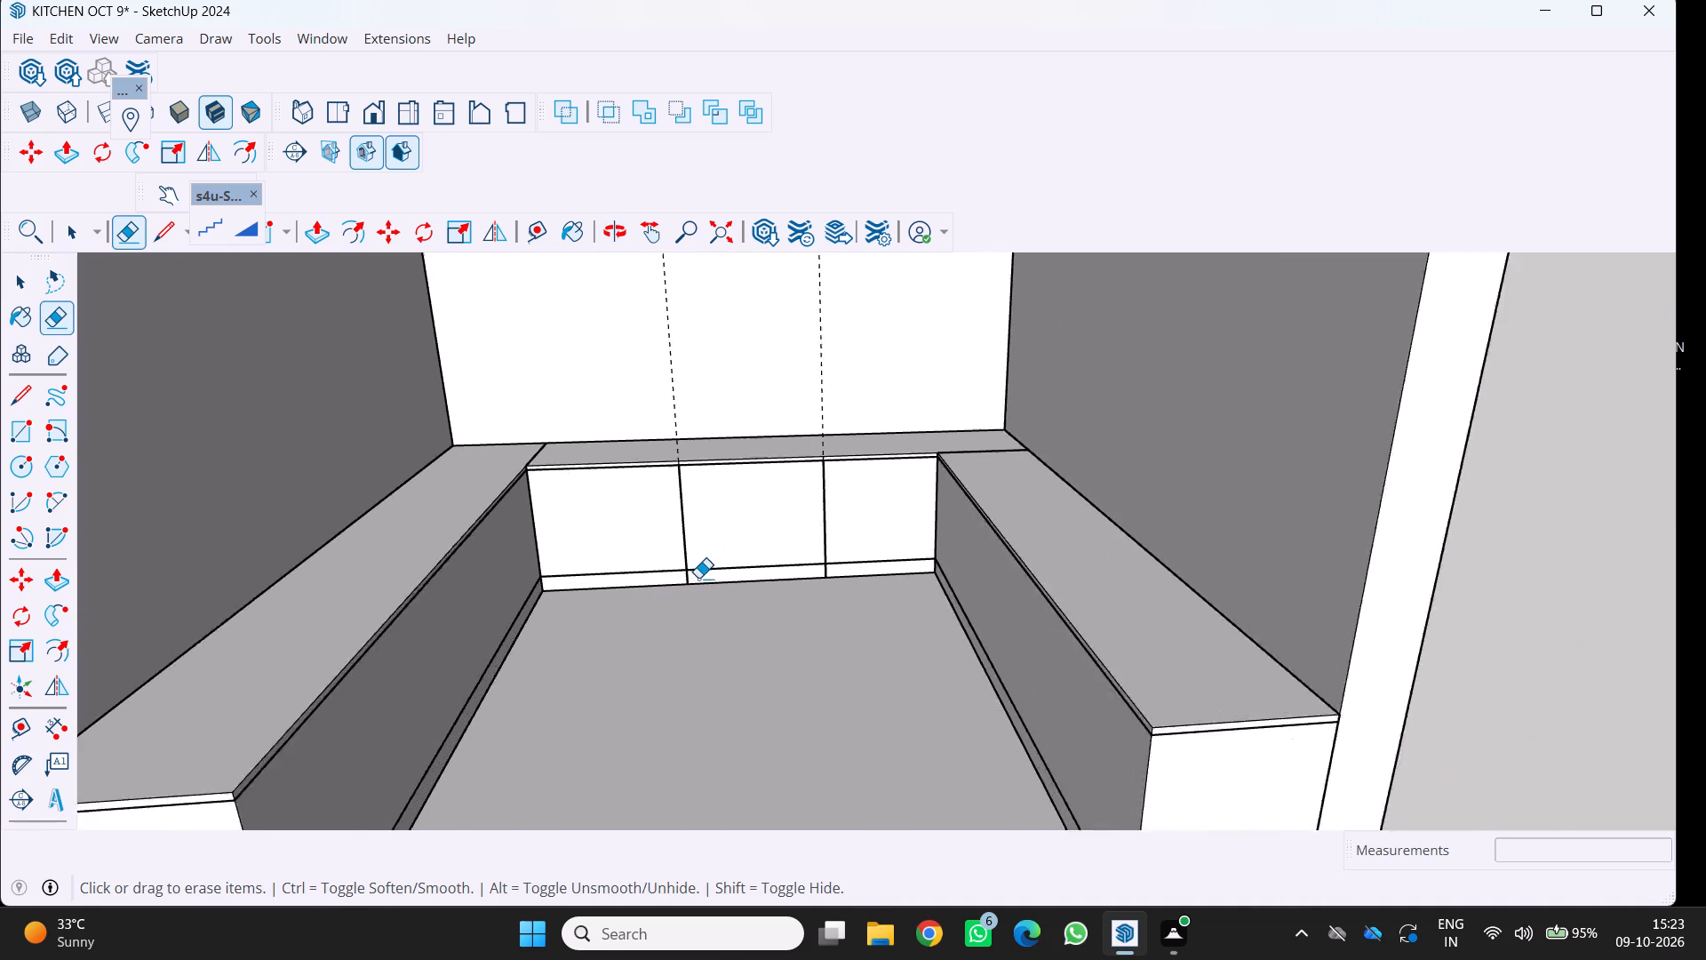
scroll(698, 578, up, 6)
key(r)
scroll(756, 520, up, 4)
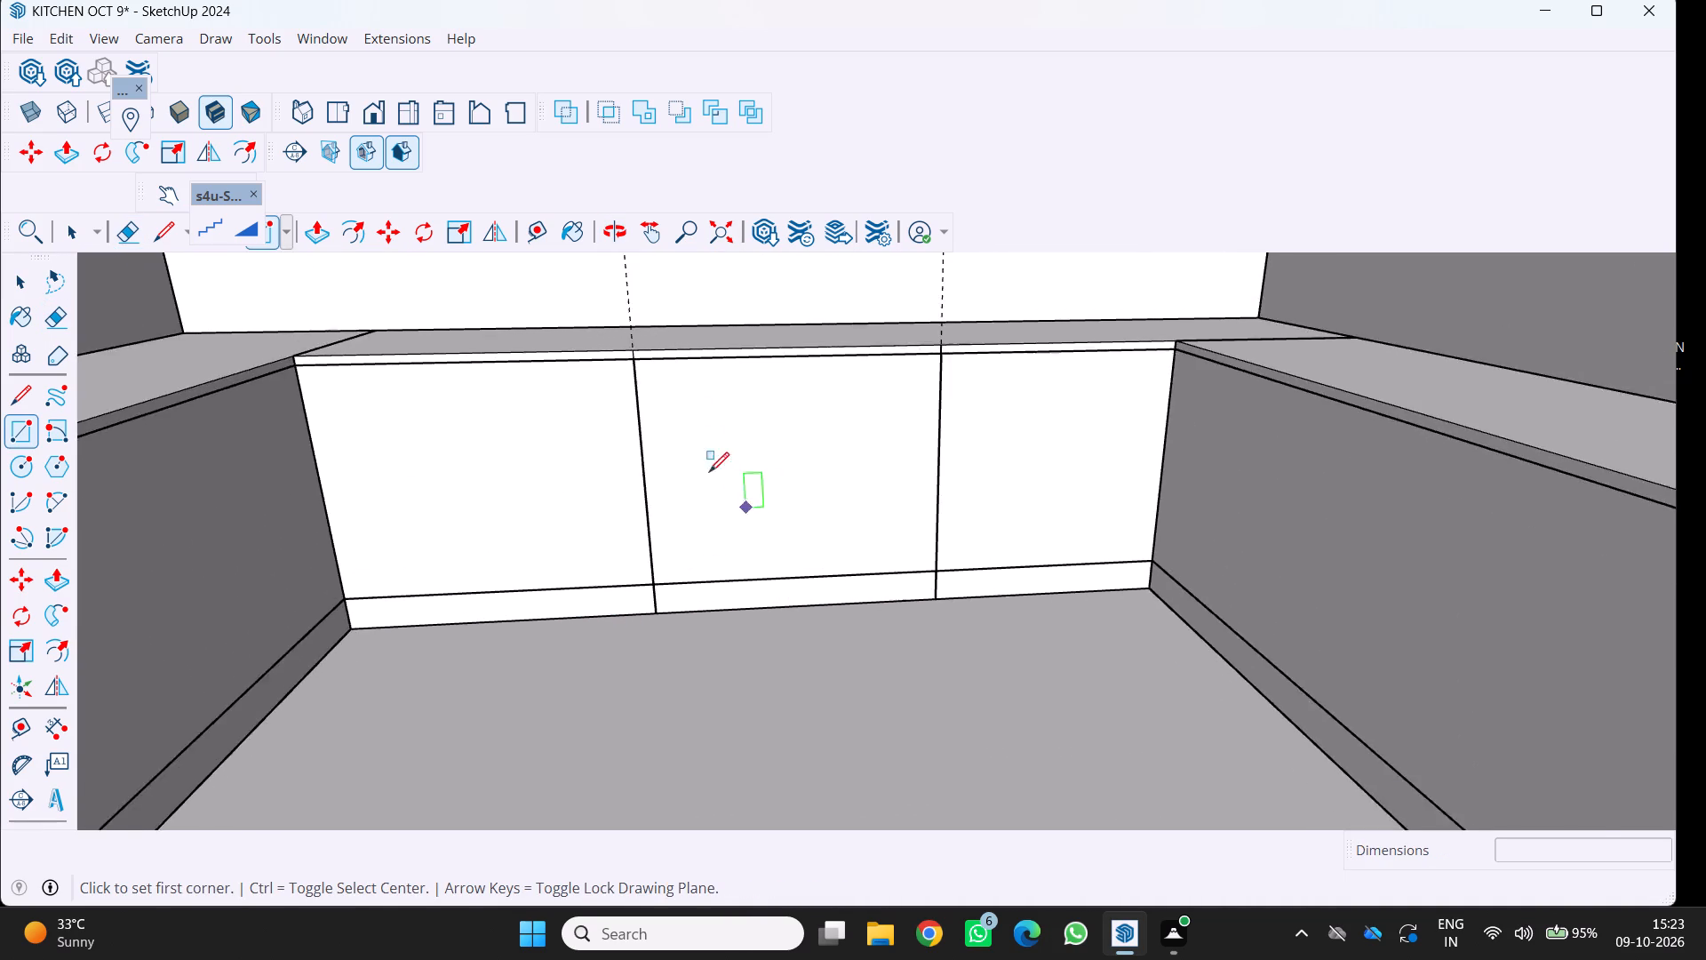
scroll(709, 472, up, 4)
scroll(611, 348, up, 1)
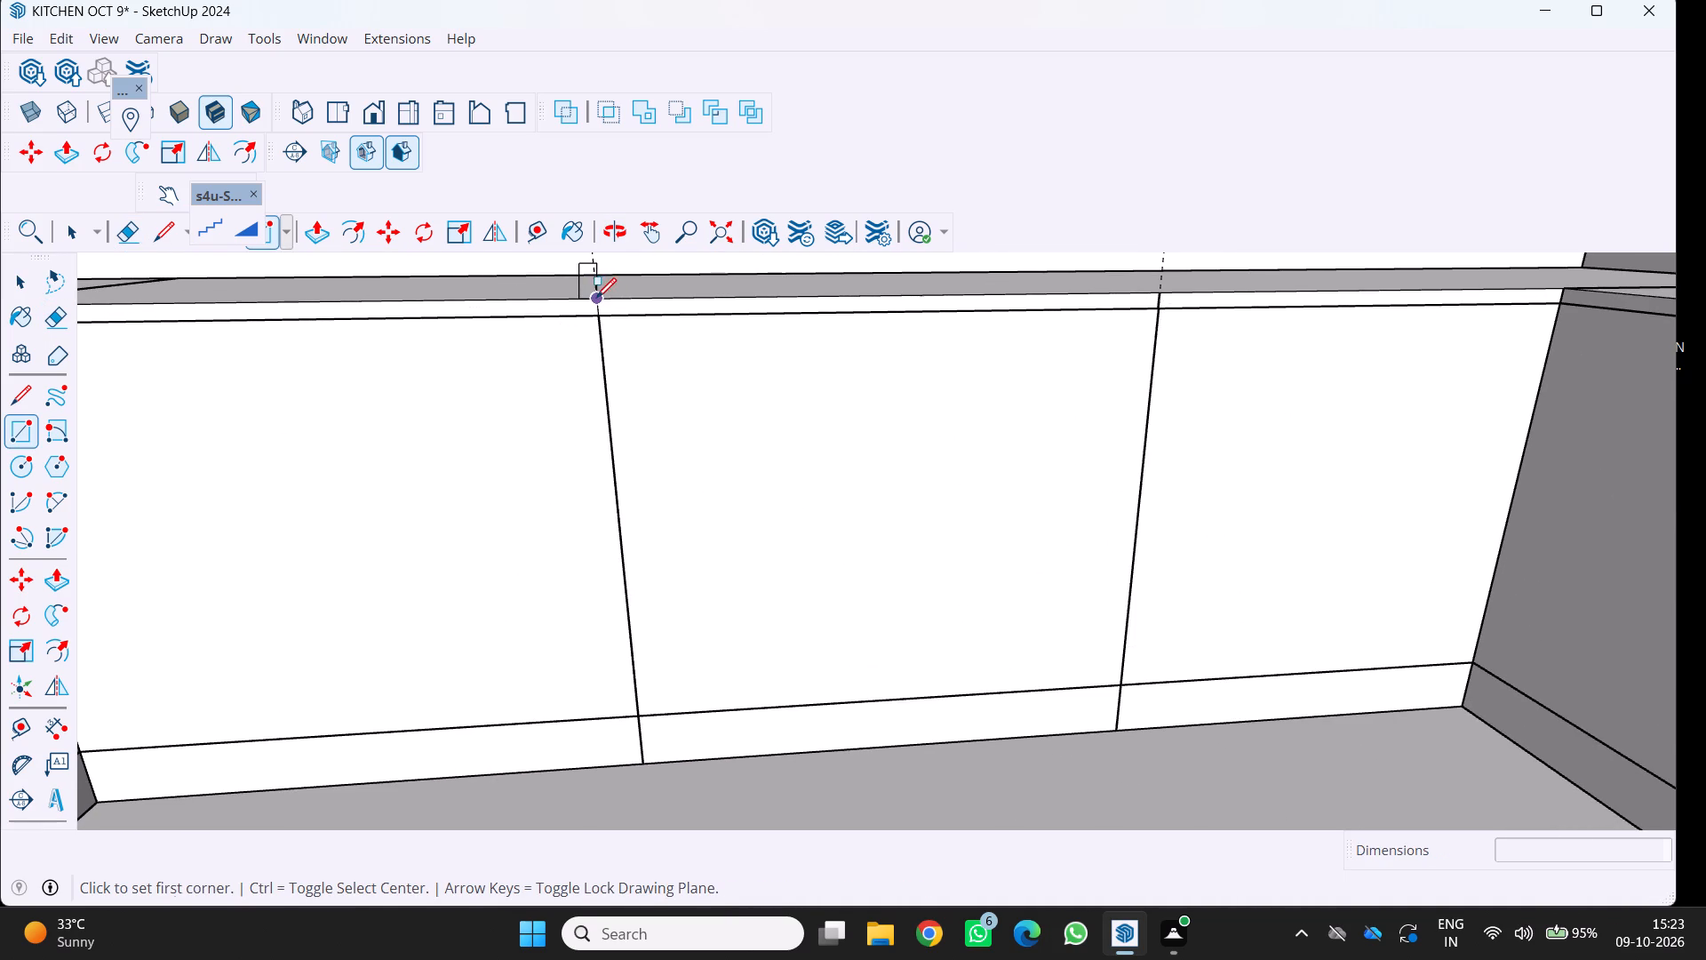
click(596, 298)
scroll(1009, 673, down, 11)
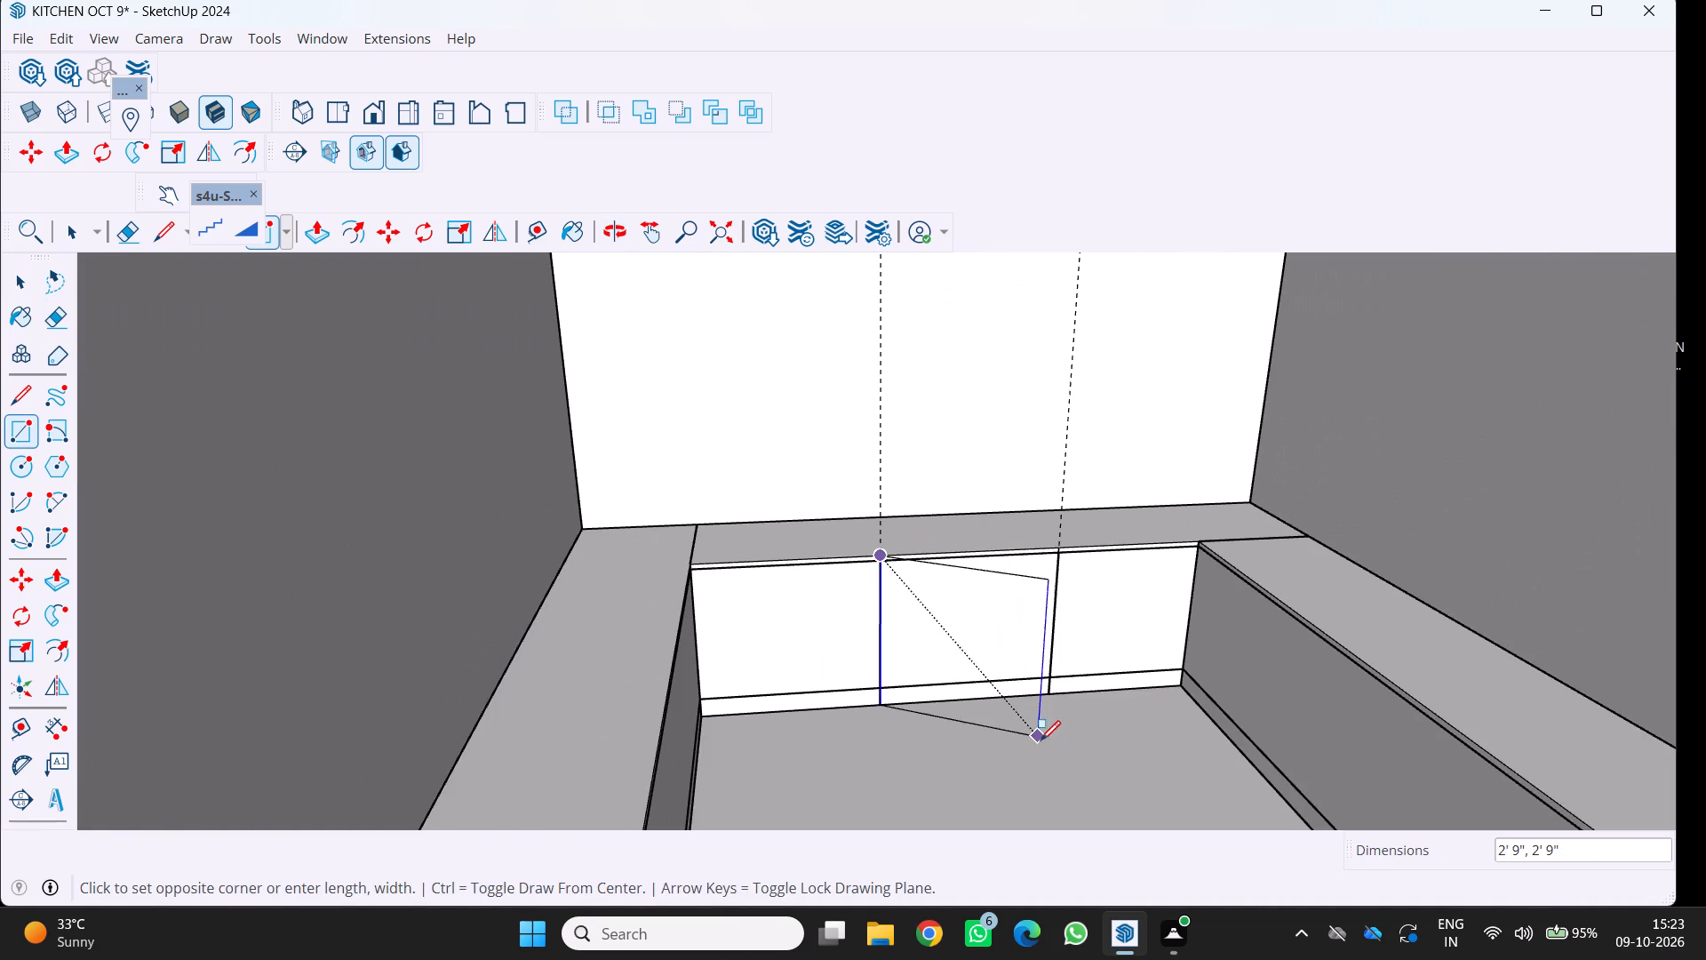
scroll(1081, 707, up, 7)
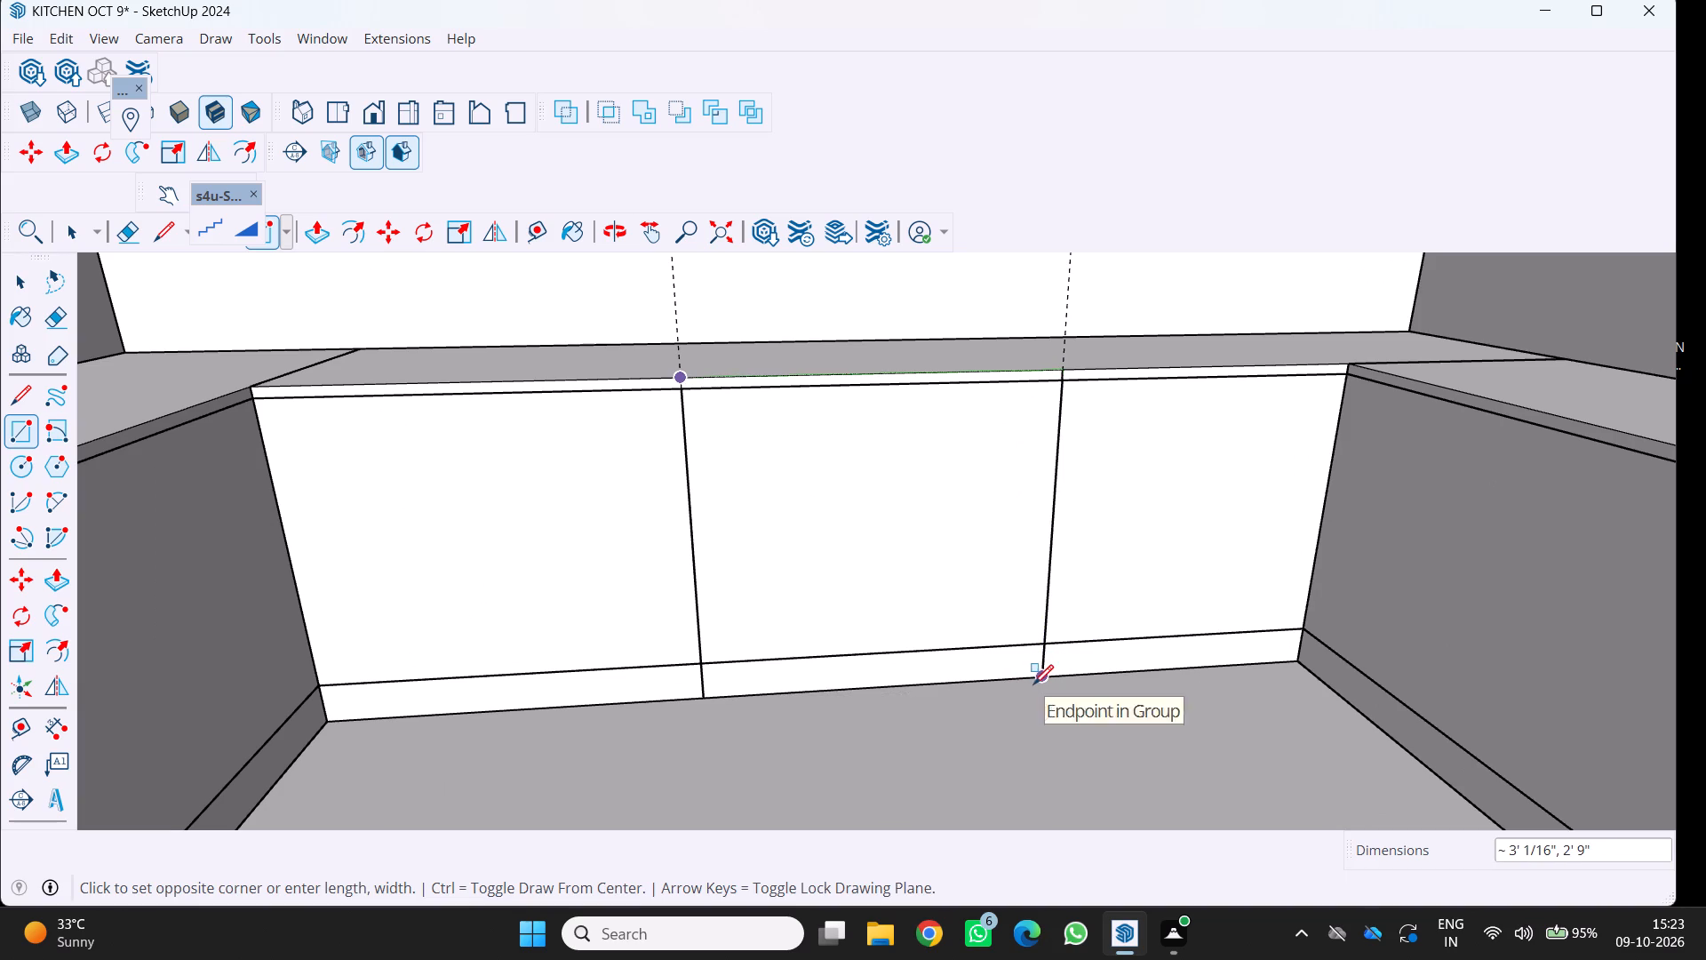
click(1038, 676)
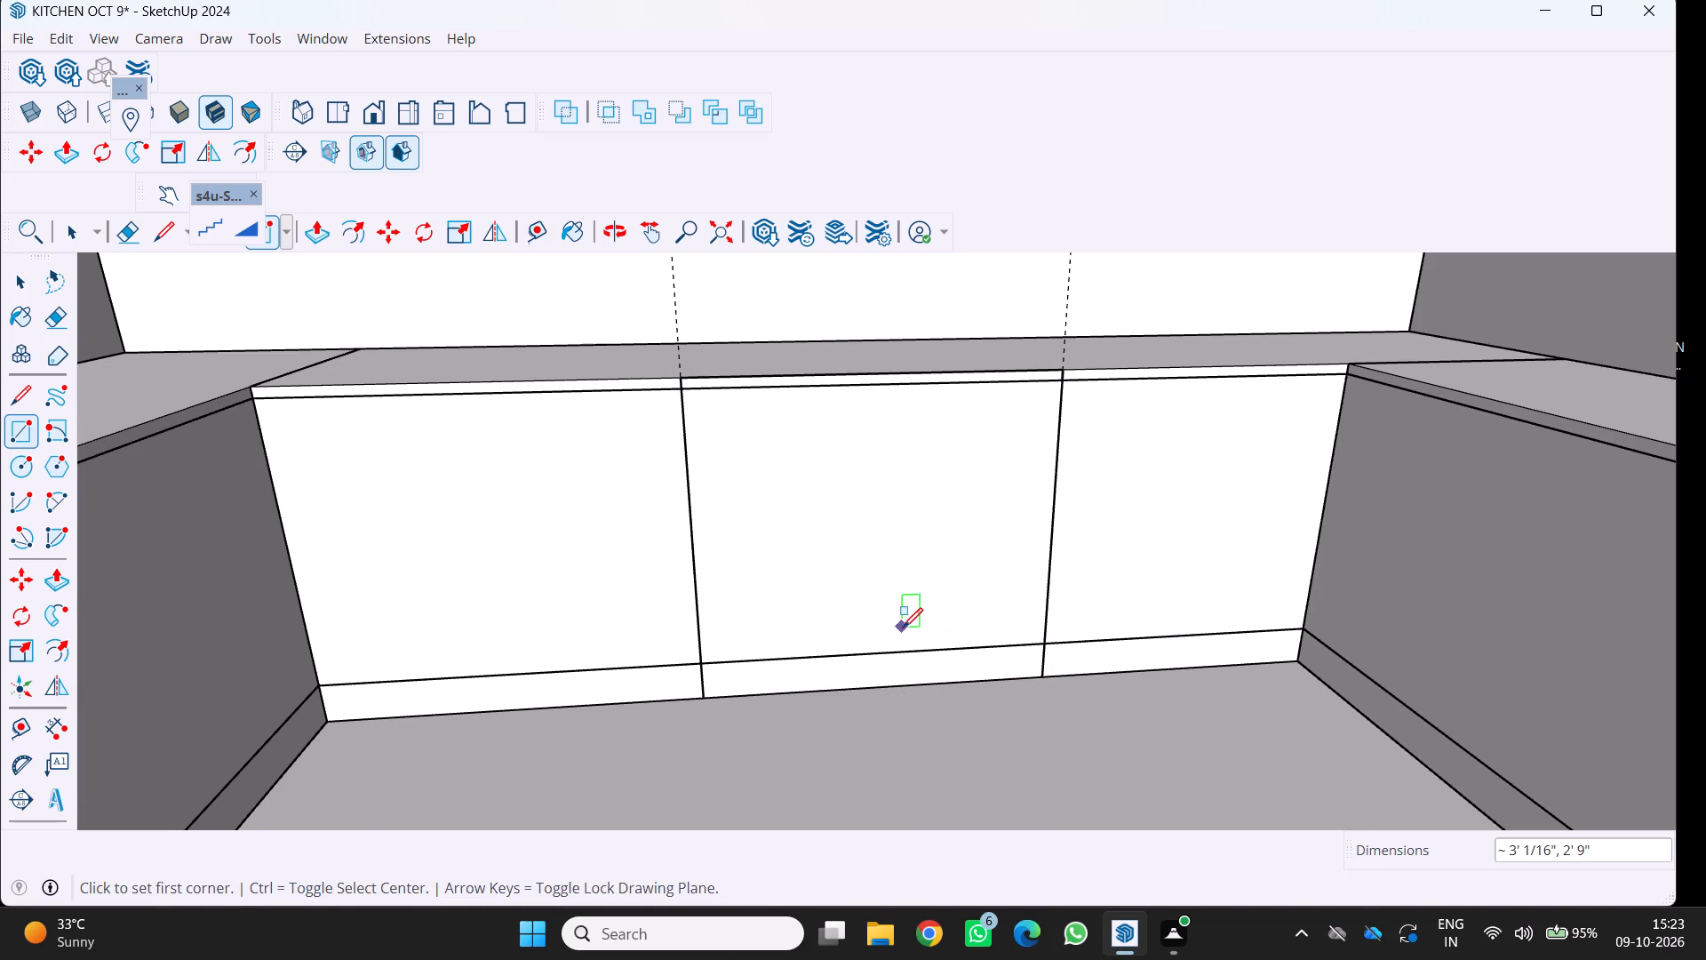
Push the middle base unit's rectangular face back about 2 11/16" with Push/Pull.
key(p)
drag(933, 577, 925, 569)
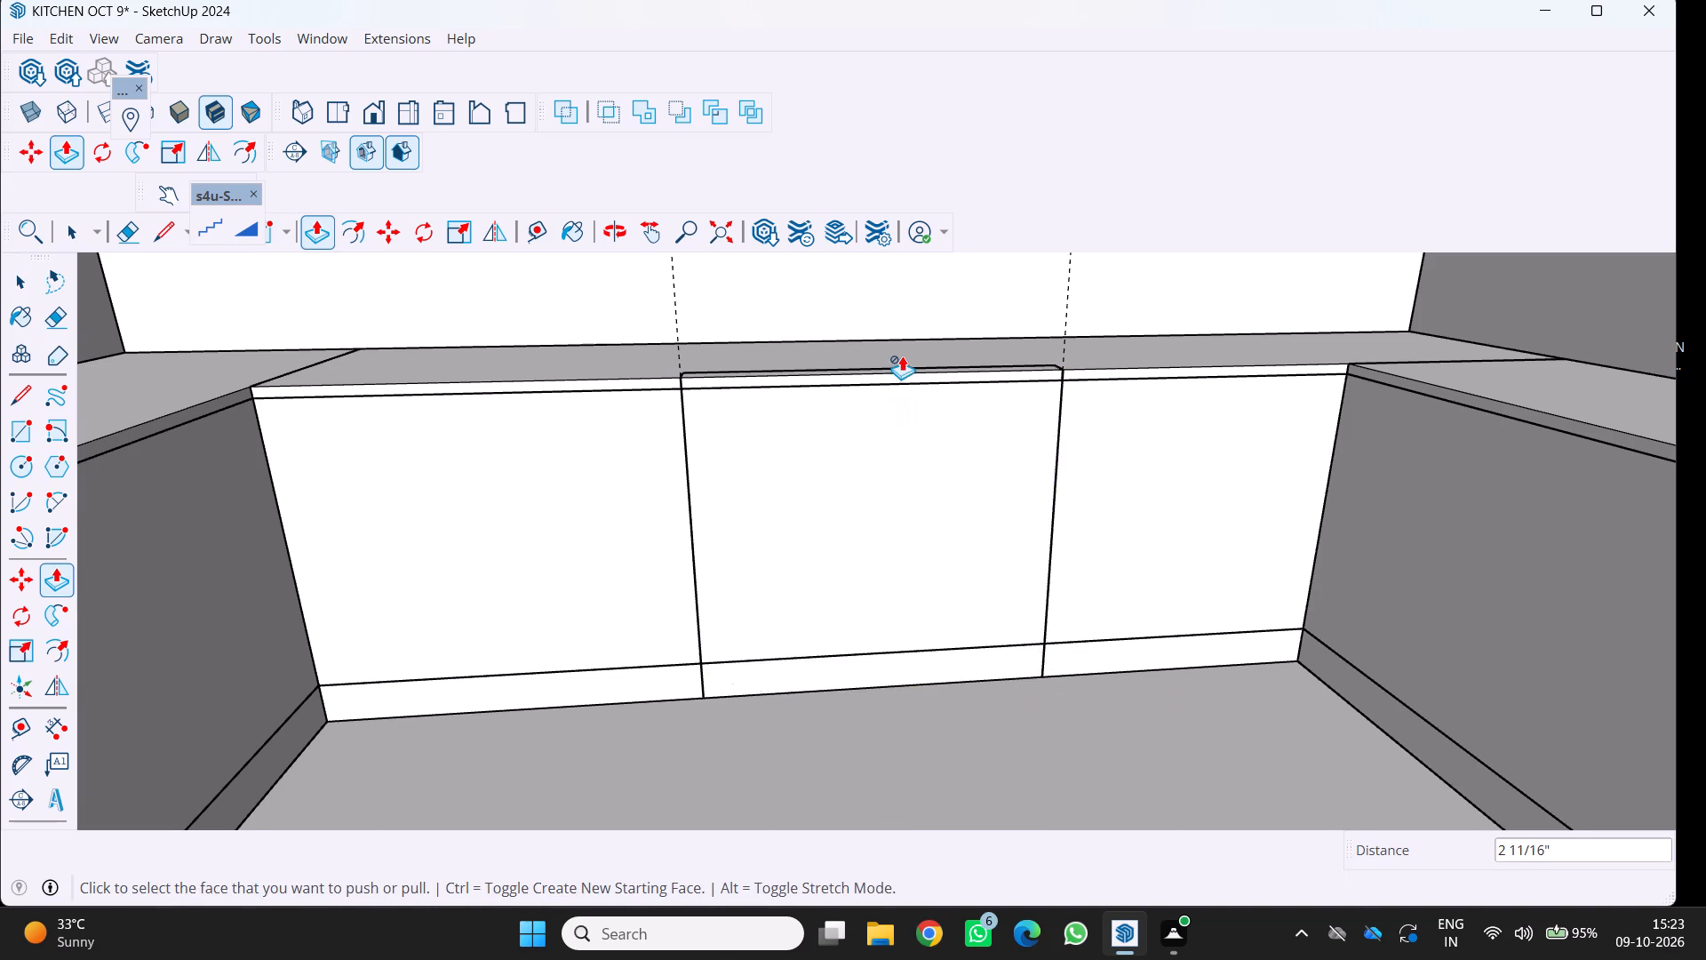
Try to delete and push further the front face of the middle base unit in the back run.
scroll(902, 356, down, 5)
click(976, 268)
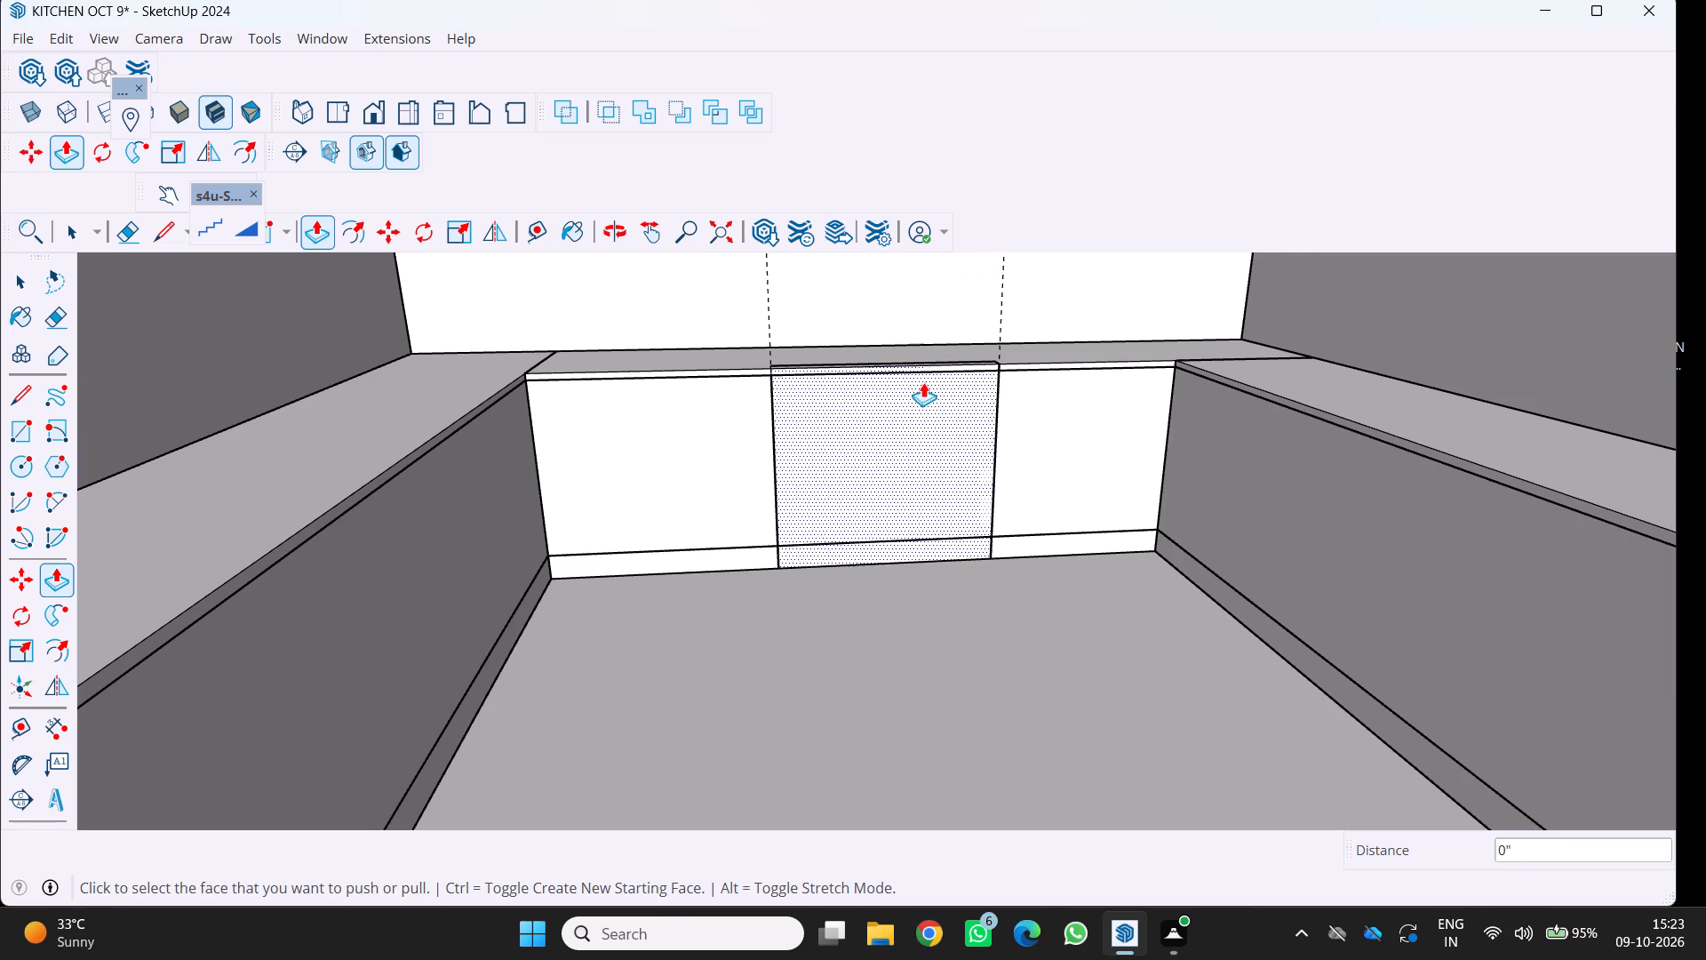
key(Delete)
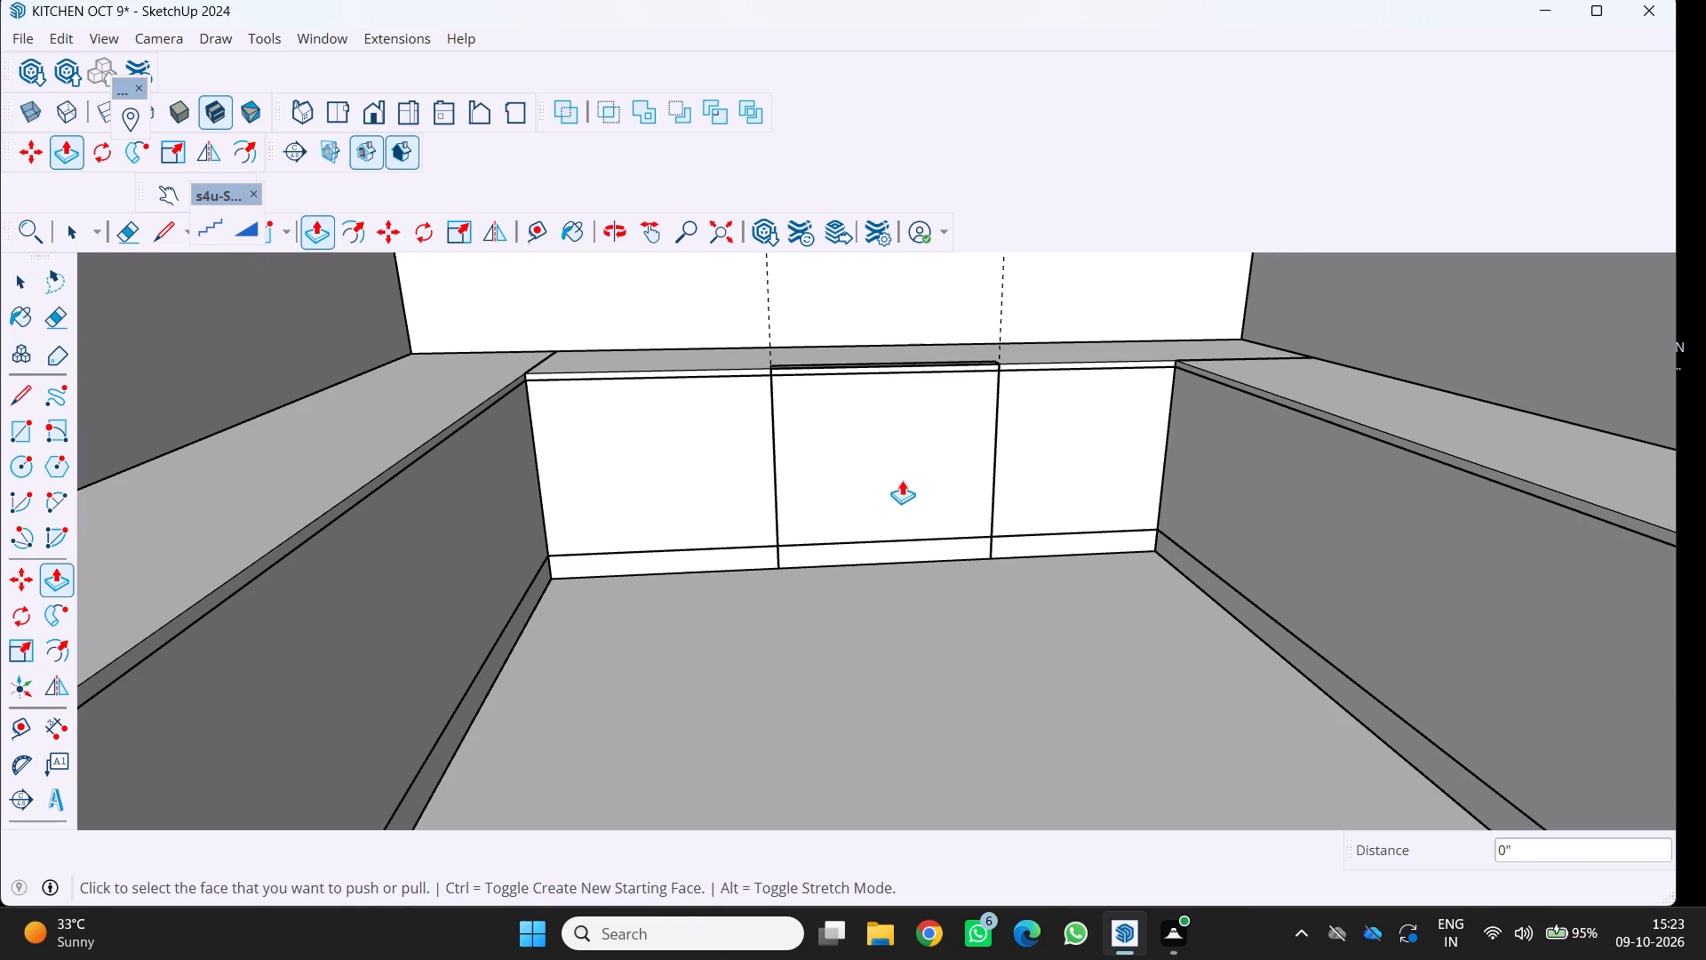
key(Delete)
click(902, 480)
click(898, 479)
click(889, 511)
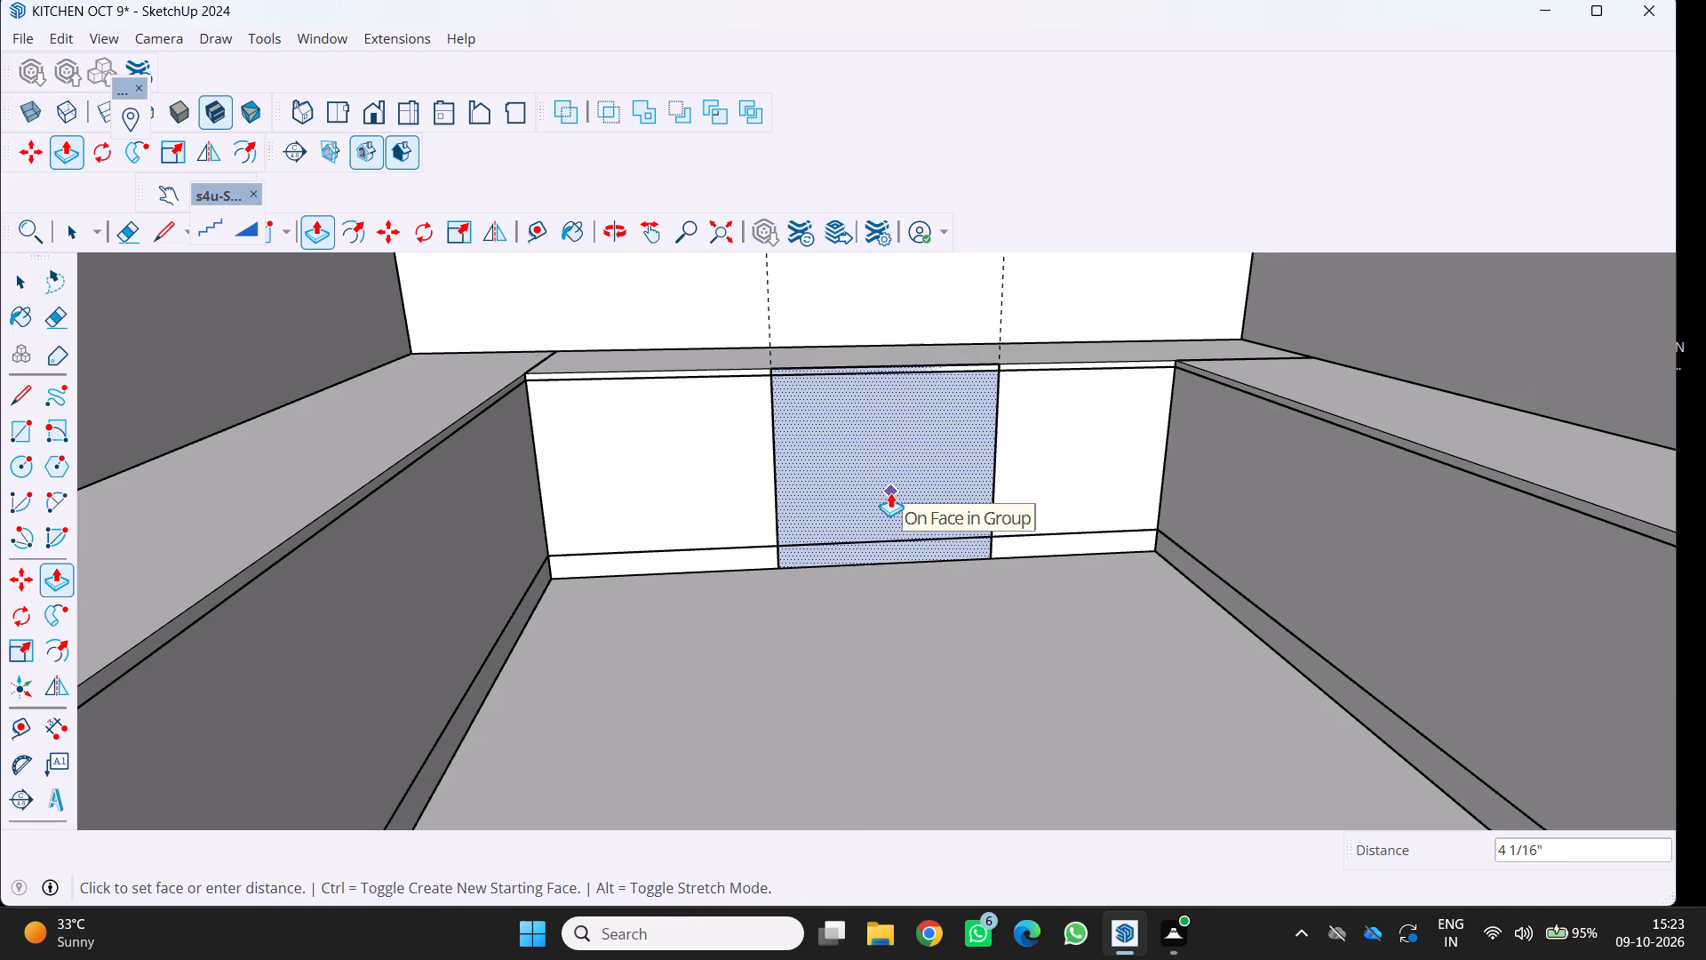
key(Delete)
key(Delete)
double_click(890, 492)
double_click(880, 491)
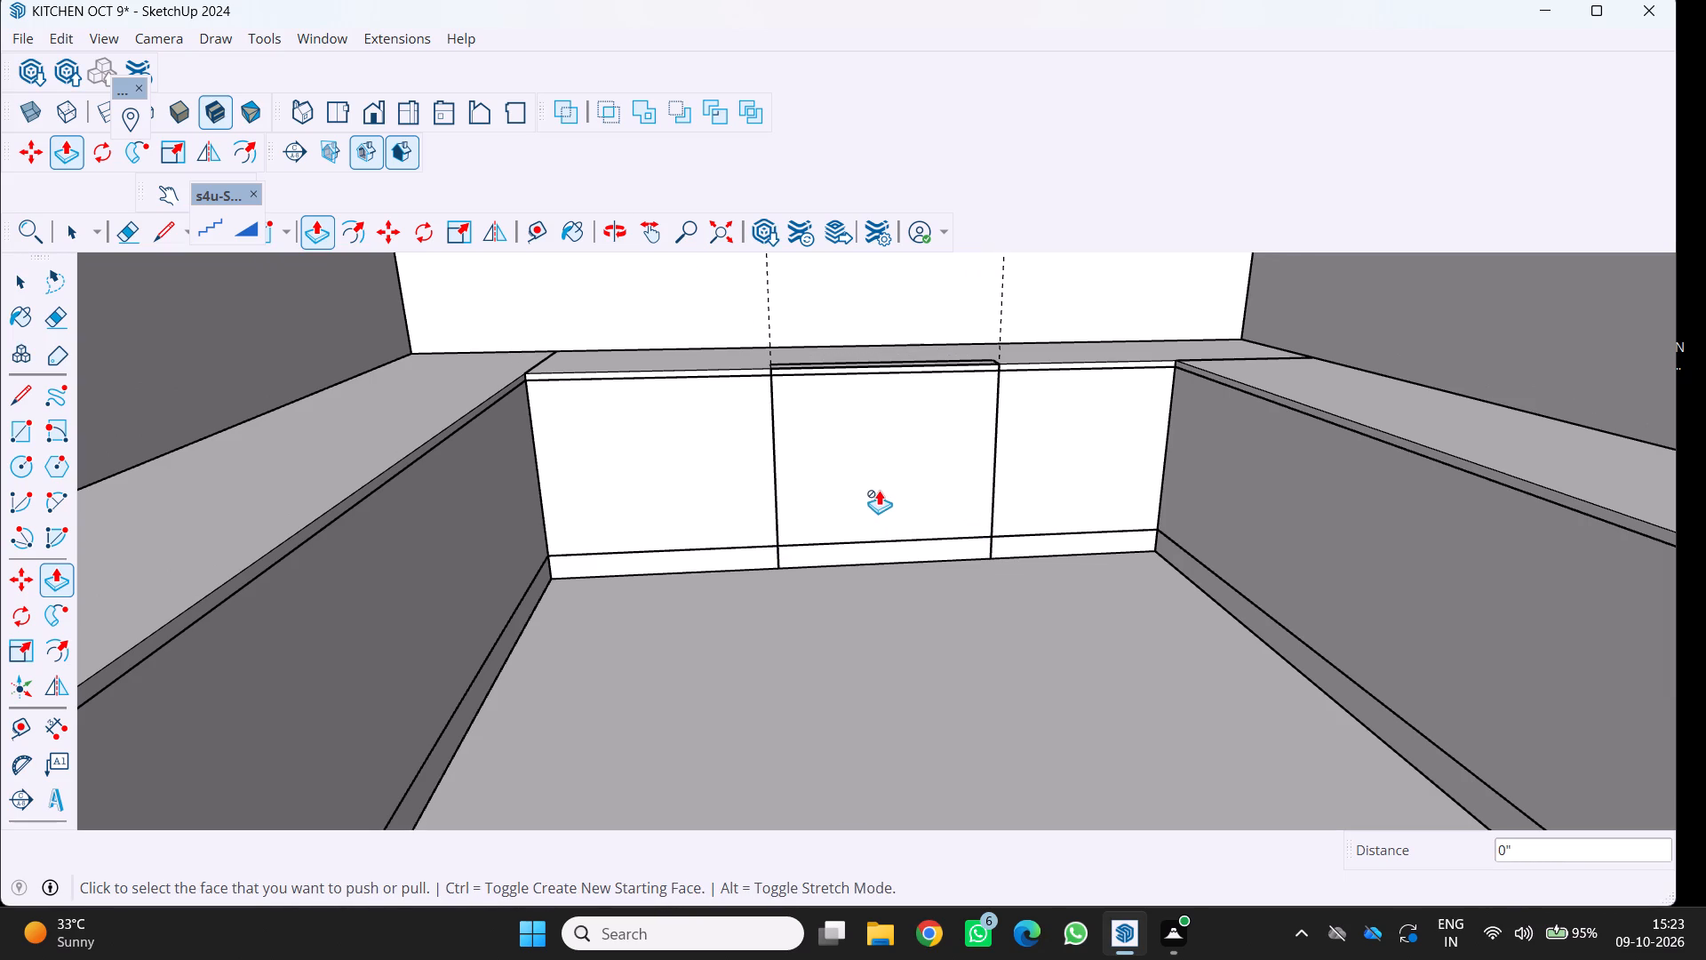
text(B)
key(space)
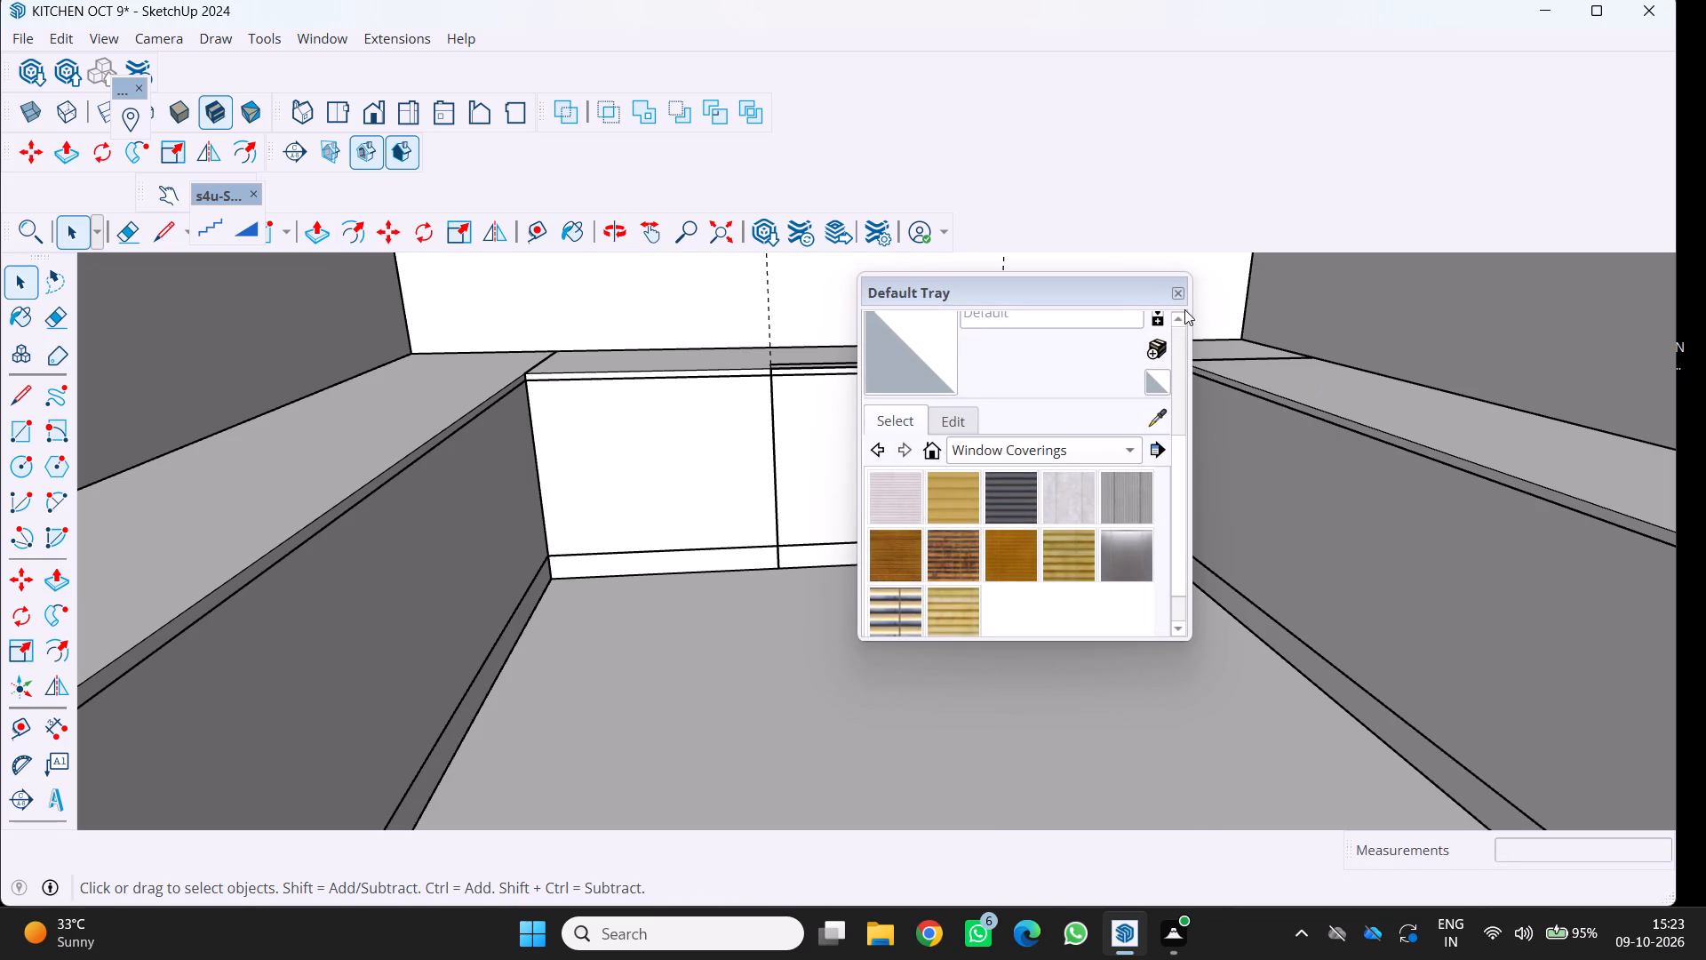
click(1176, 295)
Examine the kitchen from above and from the front, checking the middle base unit against the countertop.
scroll(1142, 448, down, 6)
middle_drag(1138, 470, 1013, 572)
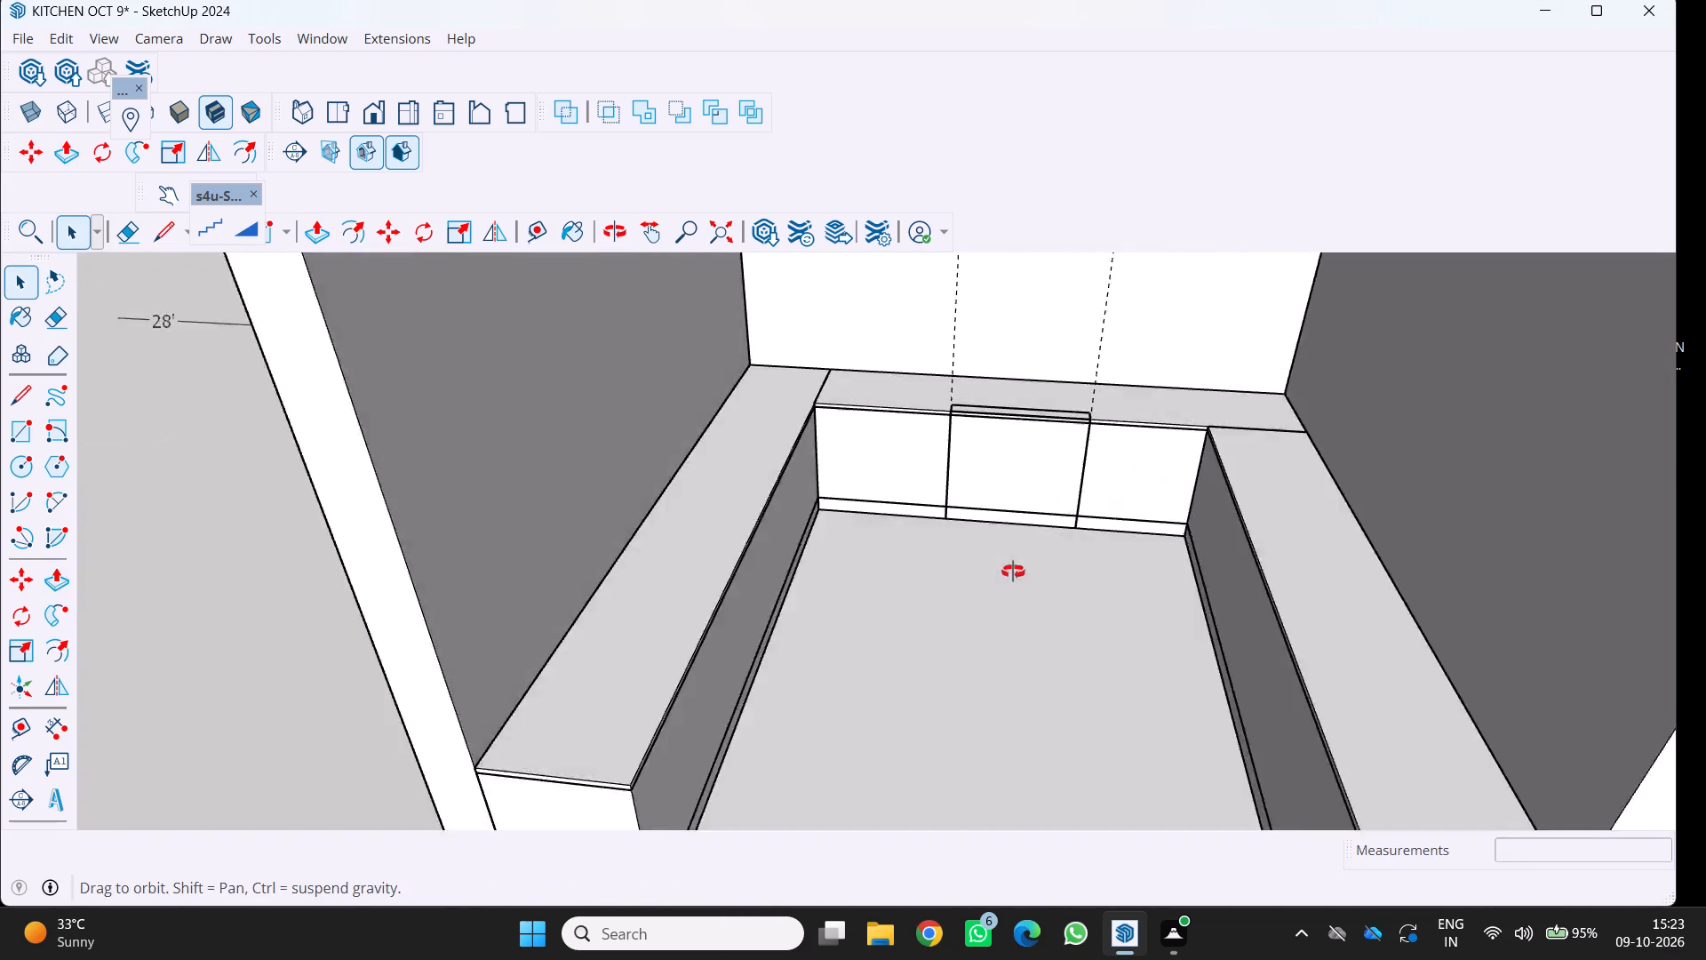
middle_drag(1013, 572, 833, 654)
scroll(833, 654, down, 5)
middle_drag(862, 593, 569, 660)
scroll(438, 709, down, 1)
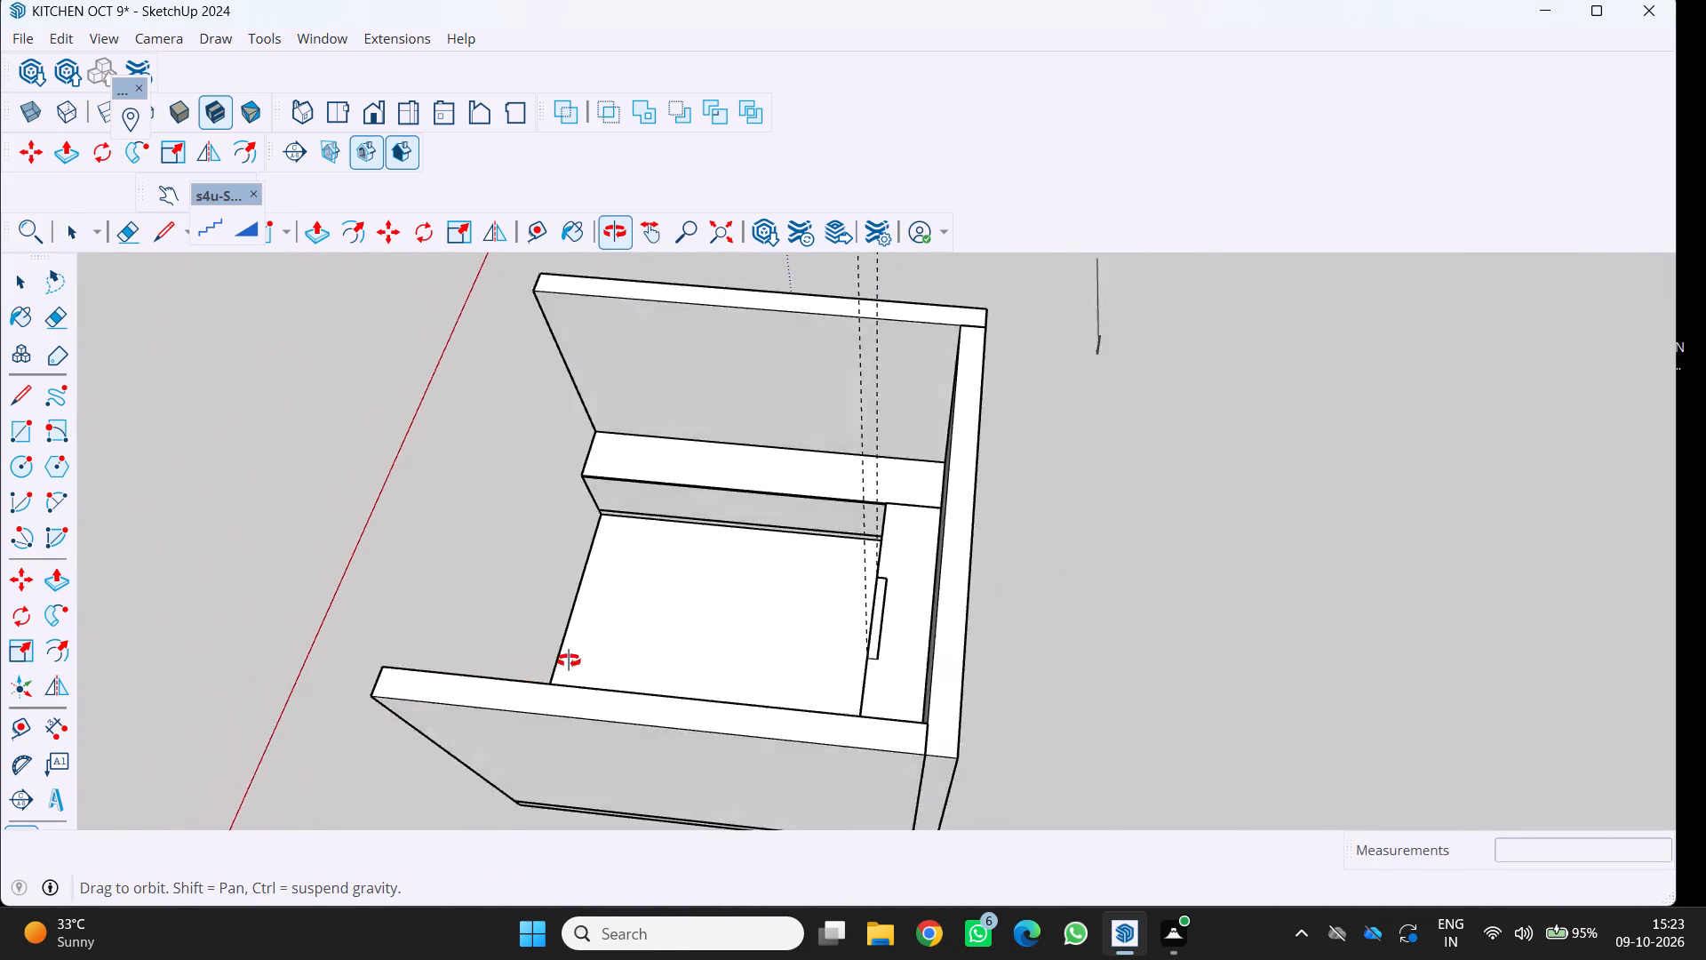
middle_drag(569, 660, 965, 572)
middle_click(966, 572)
scroll(976, 569, down, 4)
middle_drag(933, 650, 1033, 511)
scroll(942, 688, up, 5)
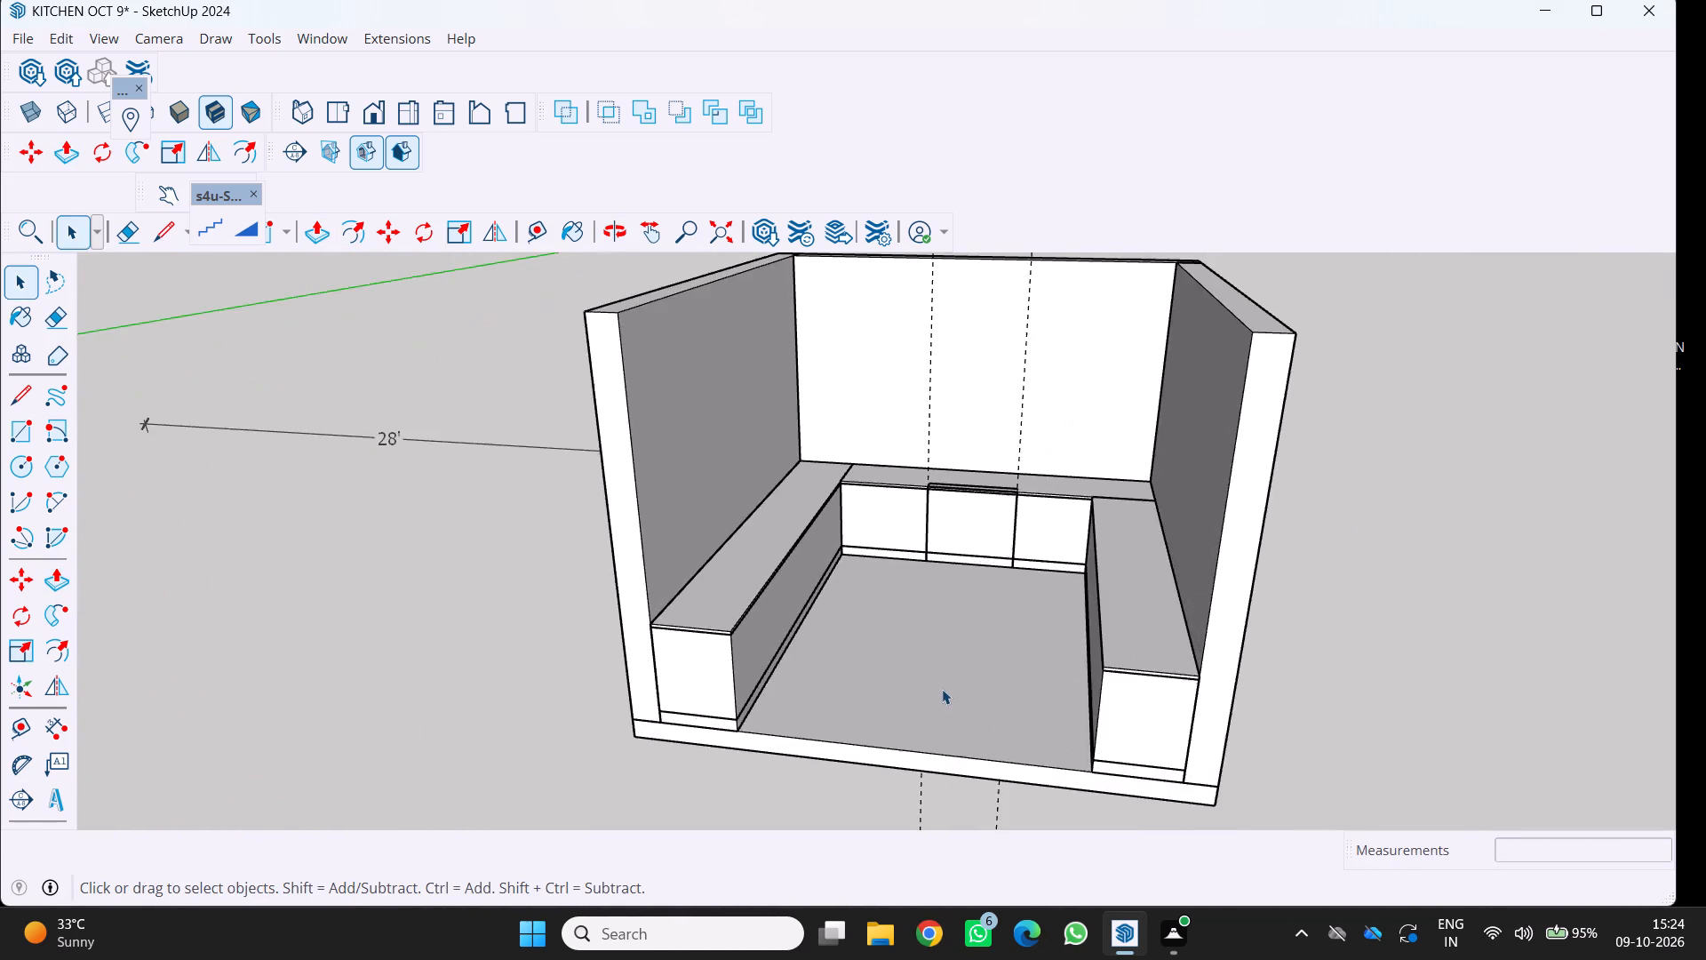
middle_drag(952, 692, 1093, 579)
scroll(1093, 579, up, 5)
scroll(1160, 536, down, 2)
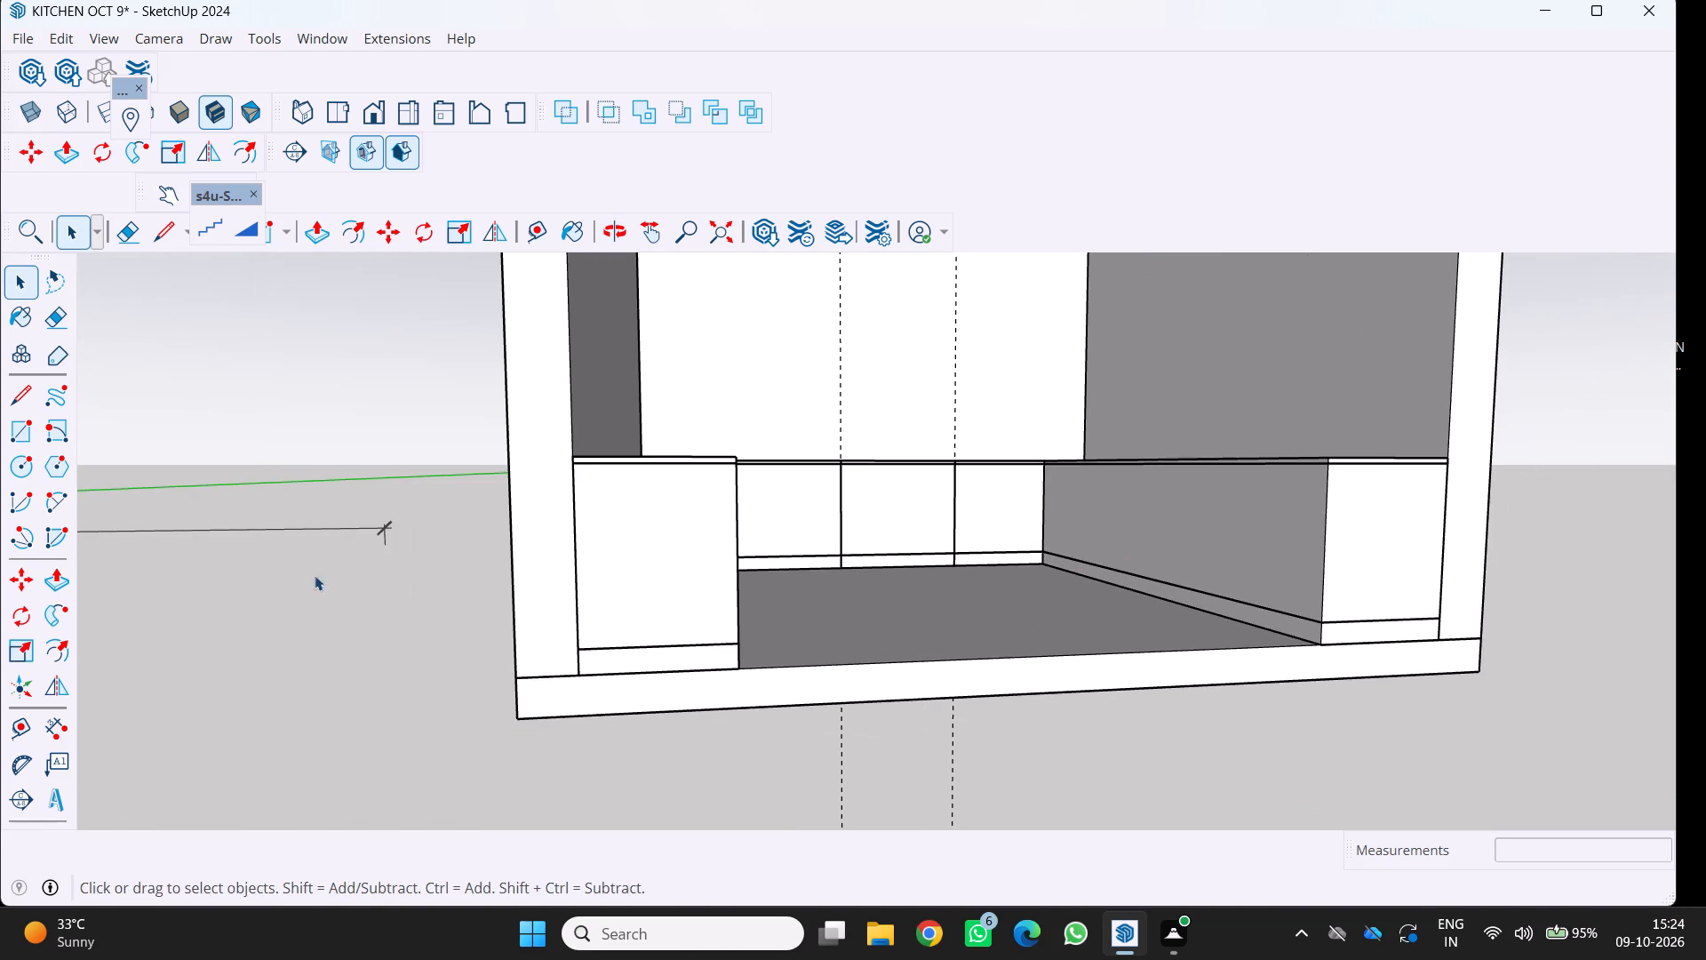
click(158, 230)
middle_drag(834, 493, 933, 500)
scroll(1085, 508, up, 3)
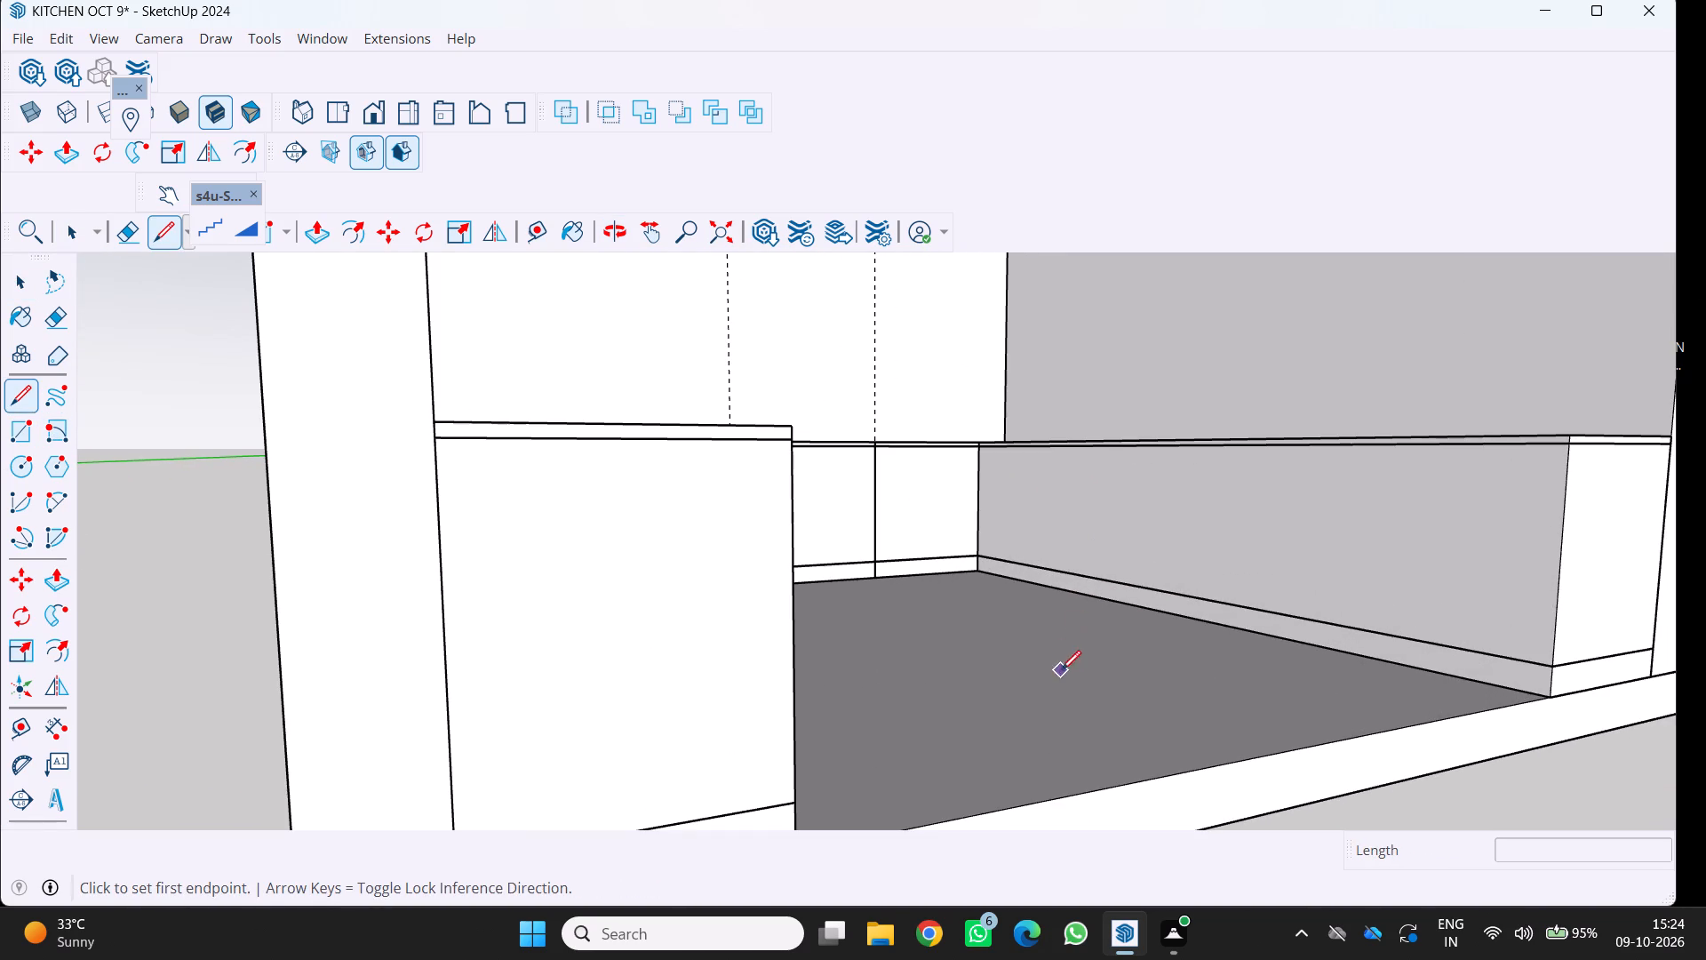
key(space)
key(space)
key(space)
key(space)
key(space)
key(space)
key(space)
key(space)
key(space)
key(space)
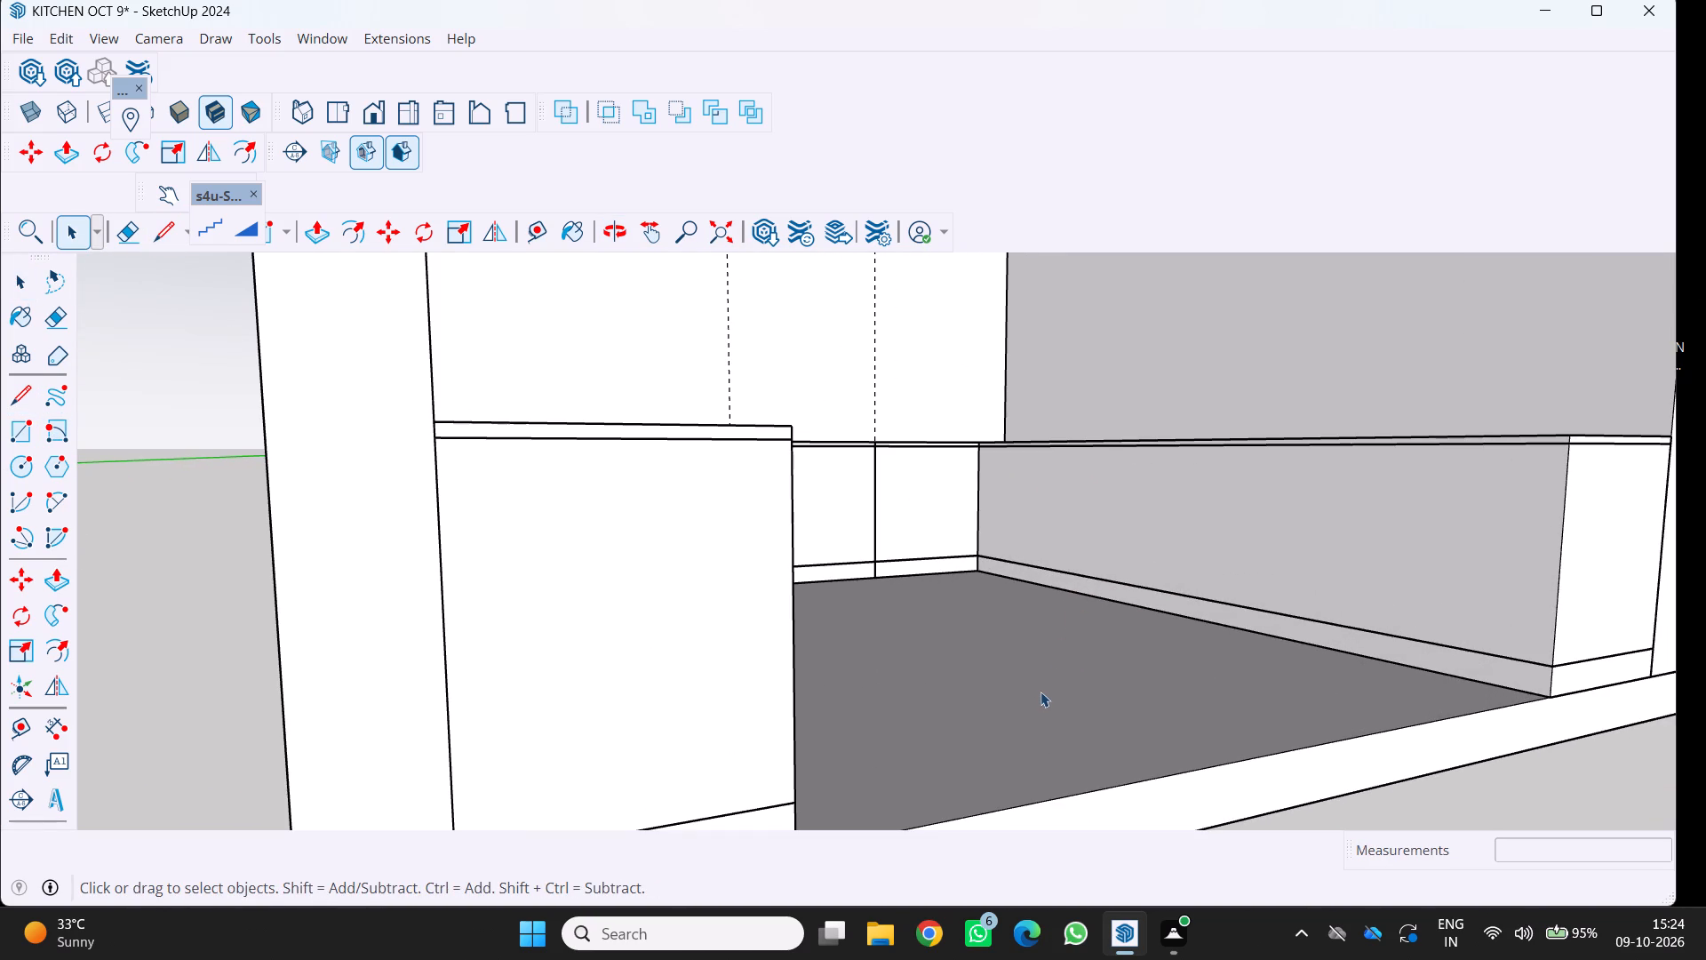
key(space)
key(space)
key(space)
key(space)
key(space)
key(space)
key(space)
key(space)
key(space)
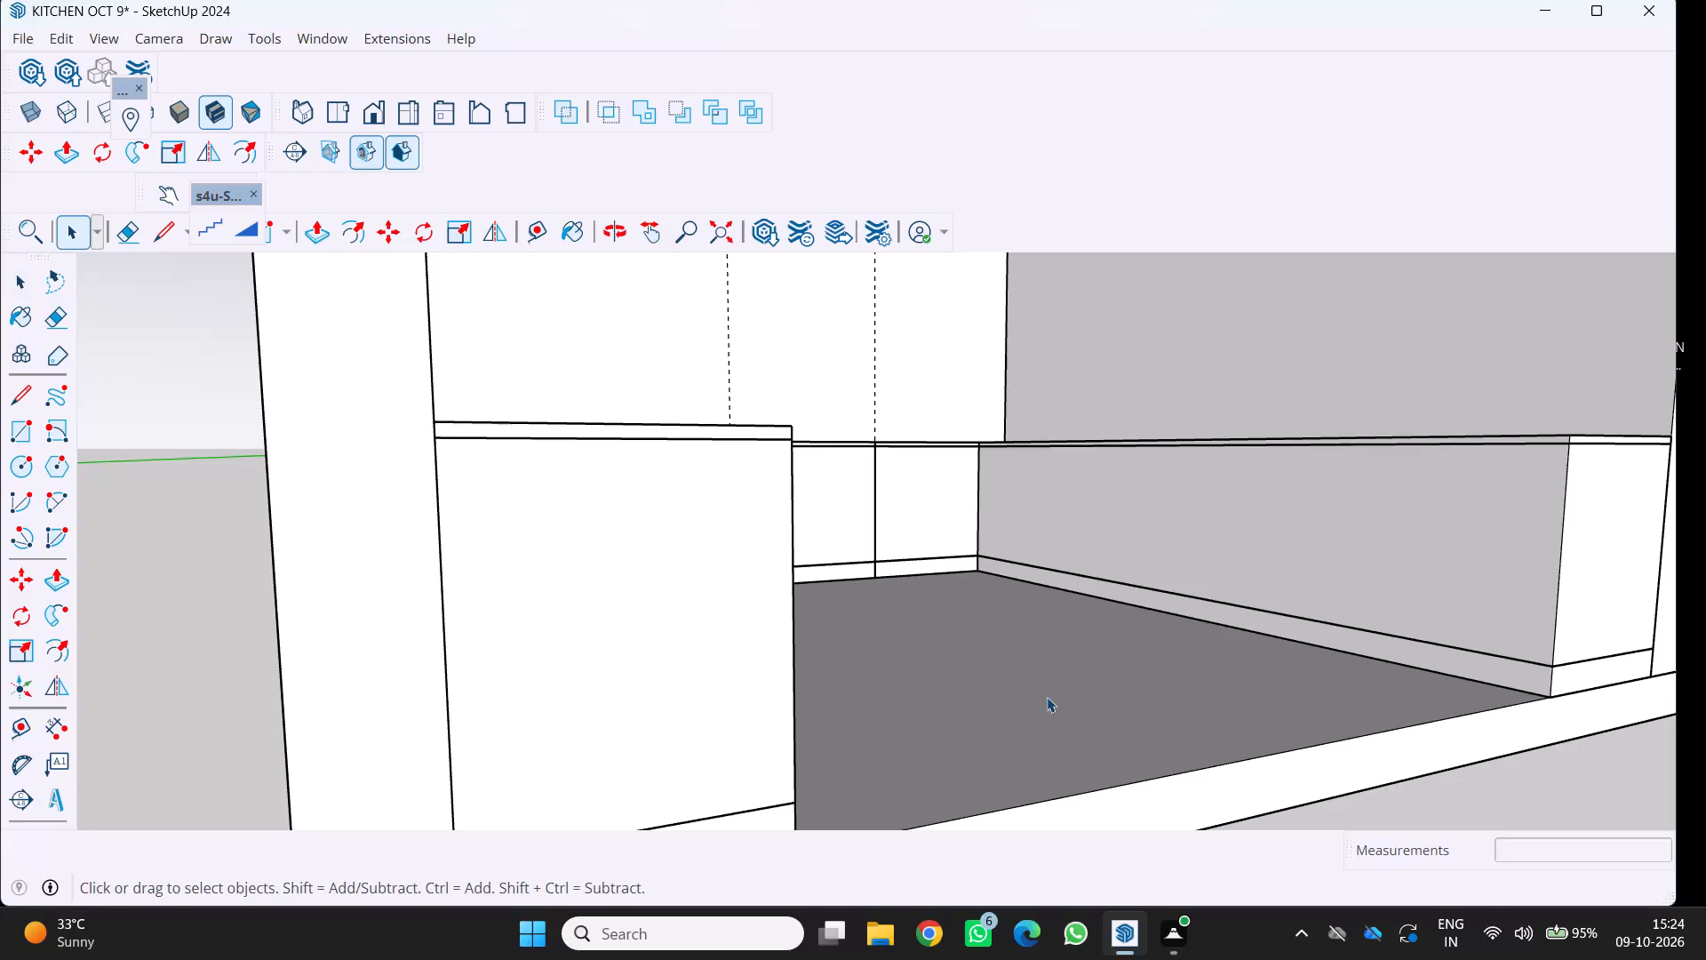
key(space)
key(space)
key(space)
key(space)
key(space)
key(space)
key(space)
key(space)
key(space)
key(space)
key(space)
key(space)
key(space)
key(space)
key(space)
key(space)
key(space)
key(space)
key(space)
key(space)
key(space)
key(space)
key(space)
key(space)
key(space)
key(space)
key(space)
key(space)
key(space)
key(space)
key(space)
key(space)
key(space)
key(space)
Draw a horizontal 2'4" line along the inner face of the right-hand base run, starting from the vertical edge at its open end.
scroll(1084, 714, down, 2)
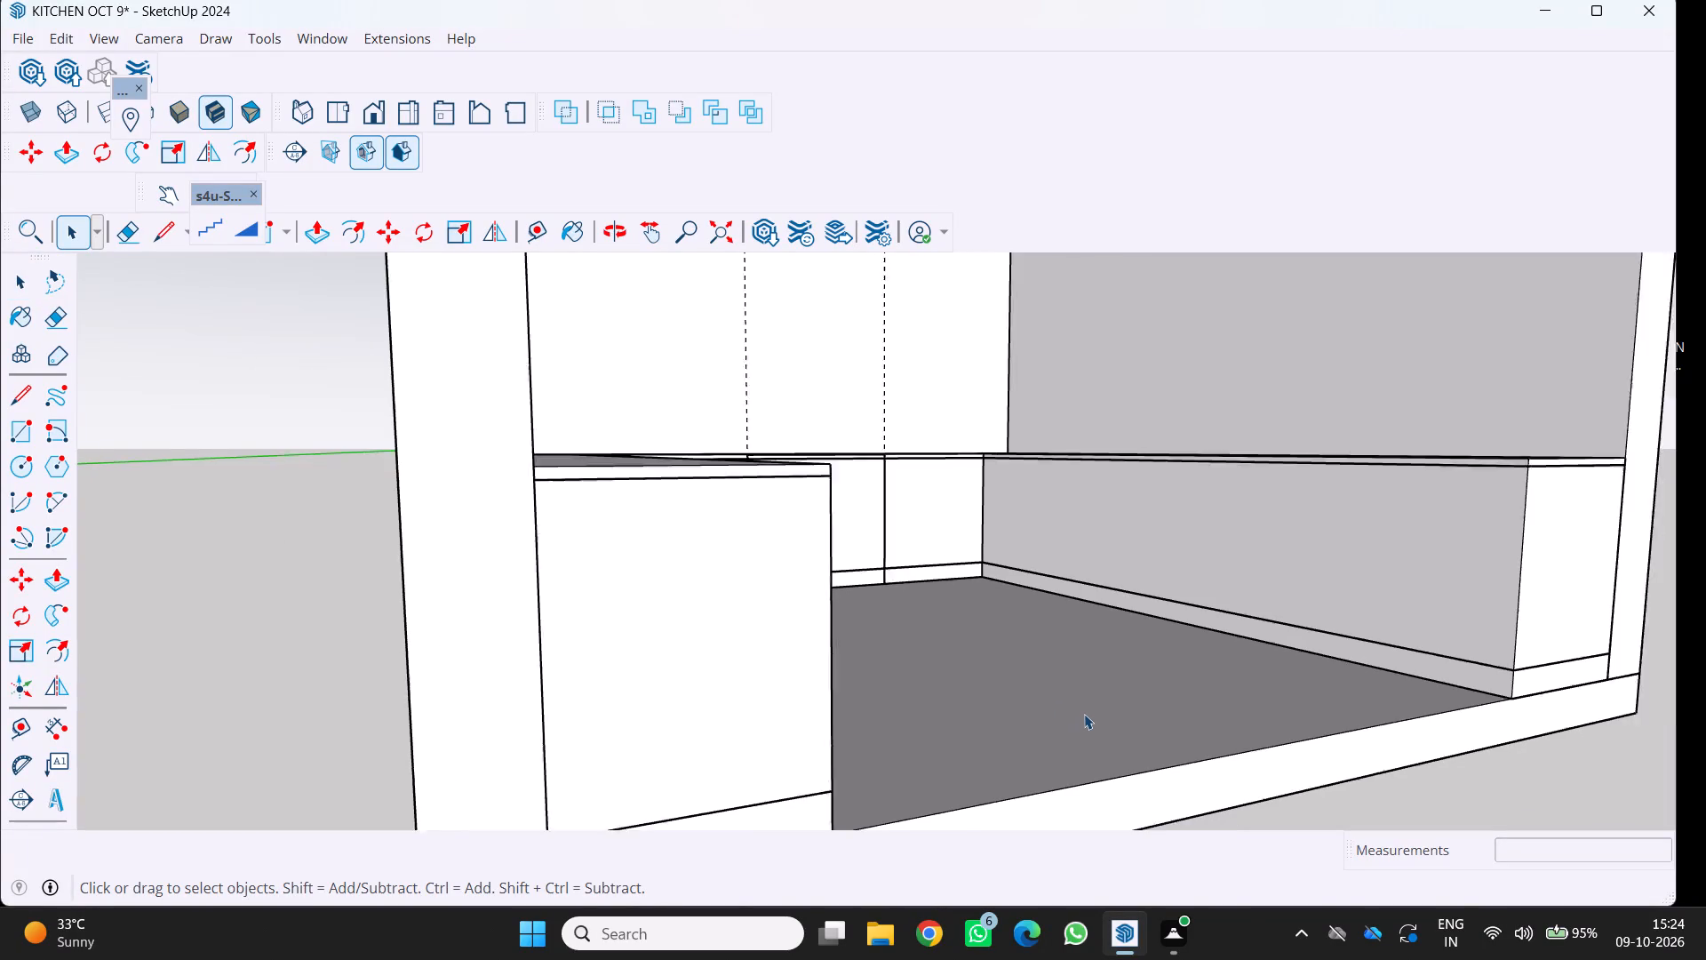
scroll(1084, 714, down, 3)
middle_drag(1077, 712, 1037, 694)
scroll(1078, 712, up, 2)
middle_click(1037, 694)
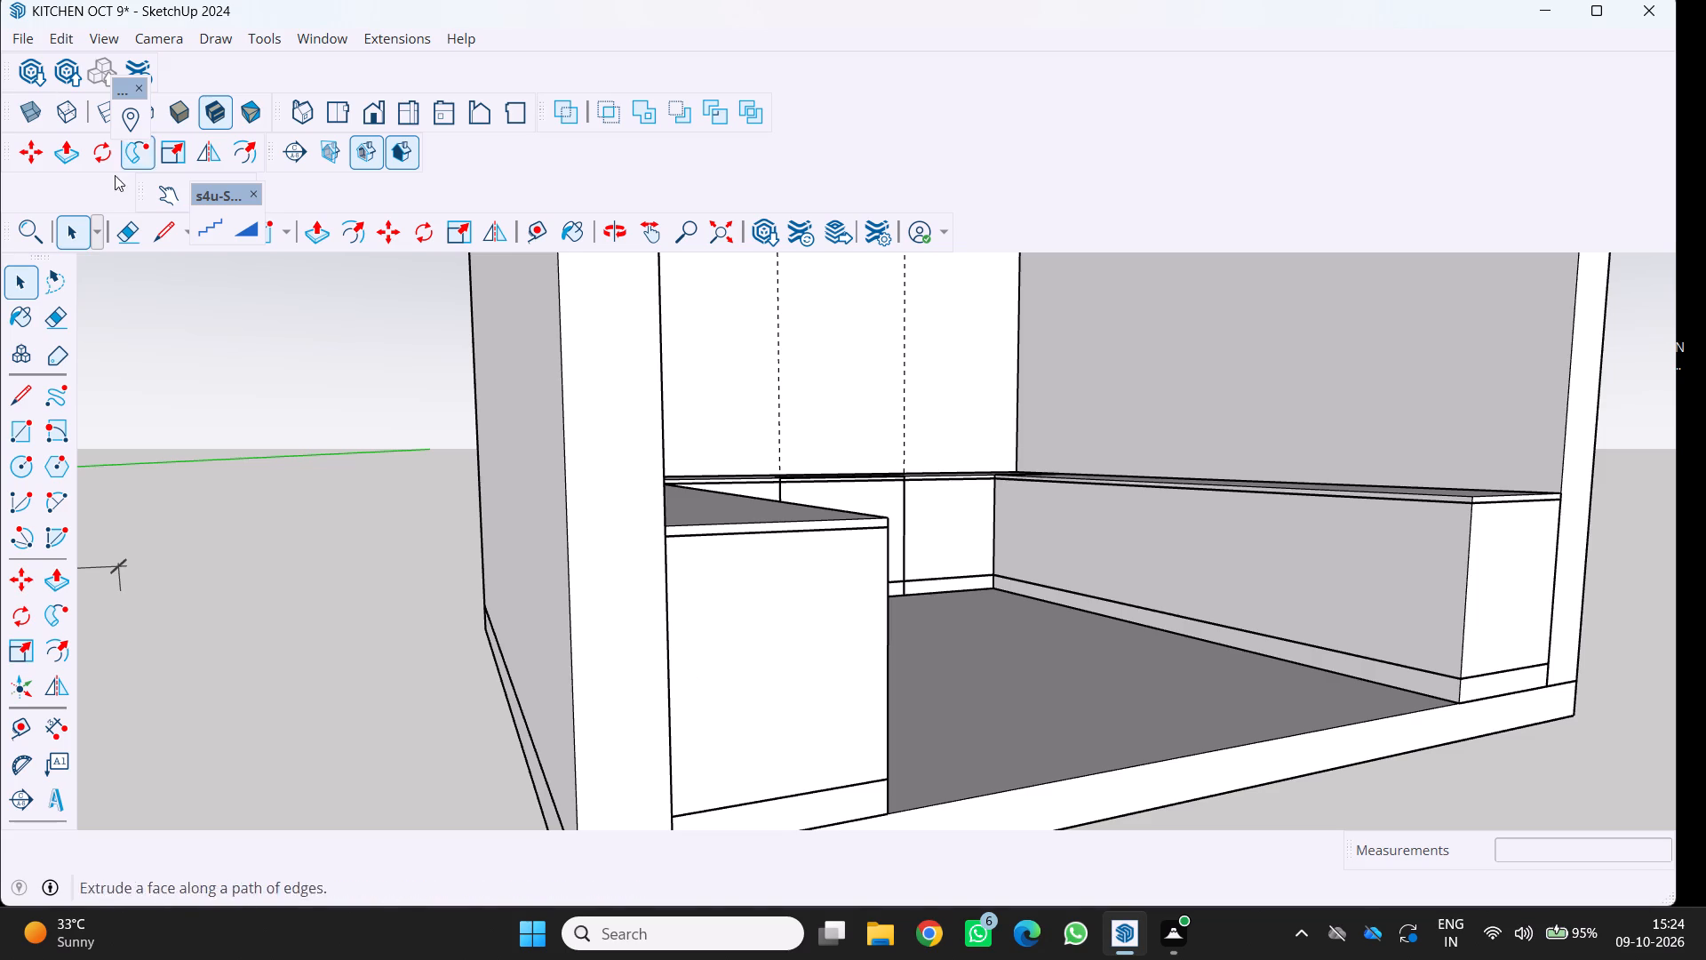
click(171, 217)
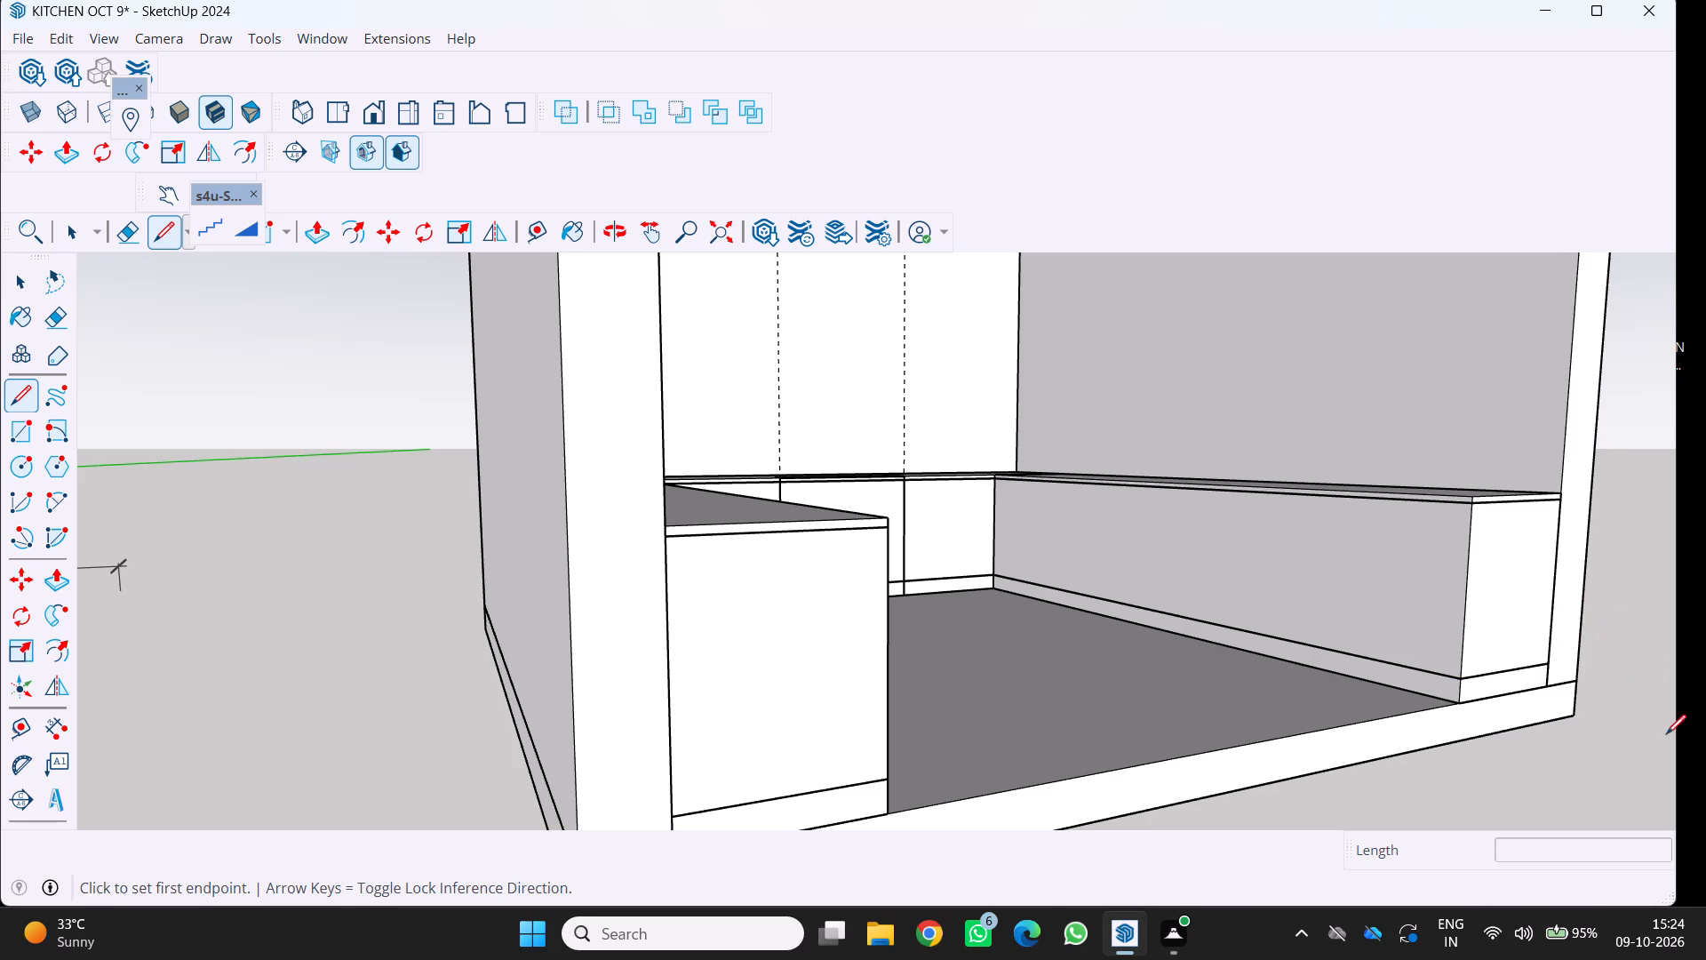
scroll(1551, 684, up, 2)
scroll(1431, 470, up, 2)
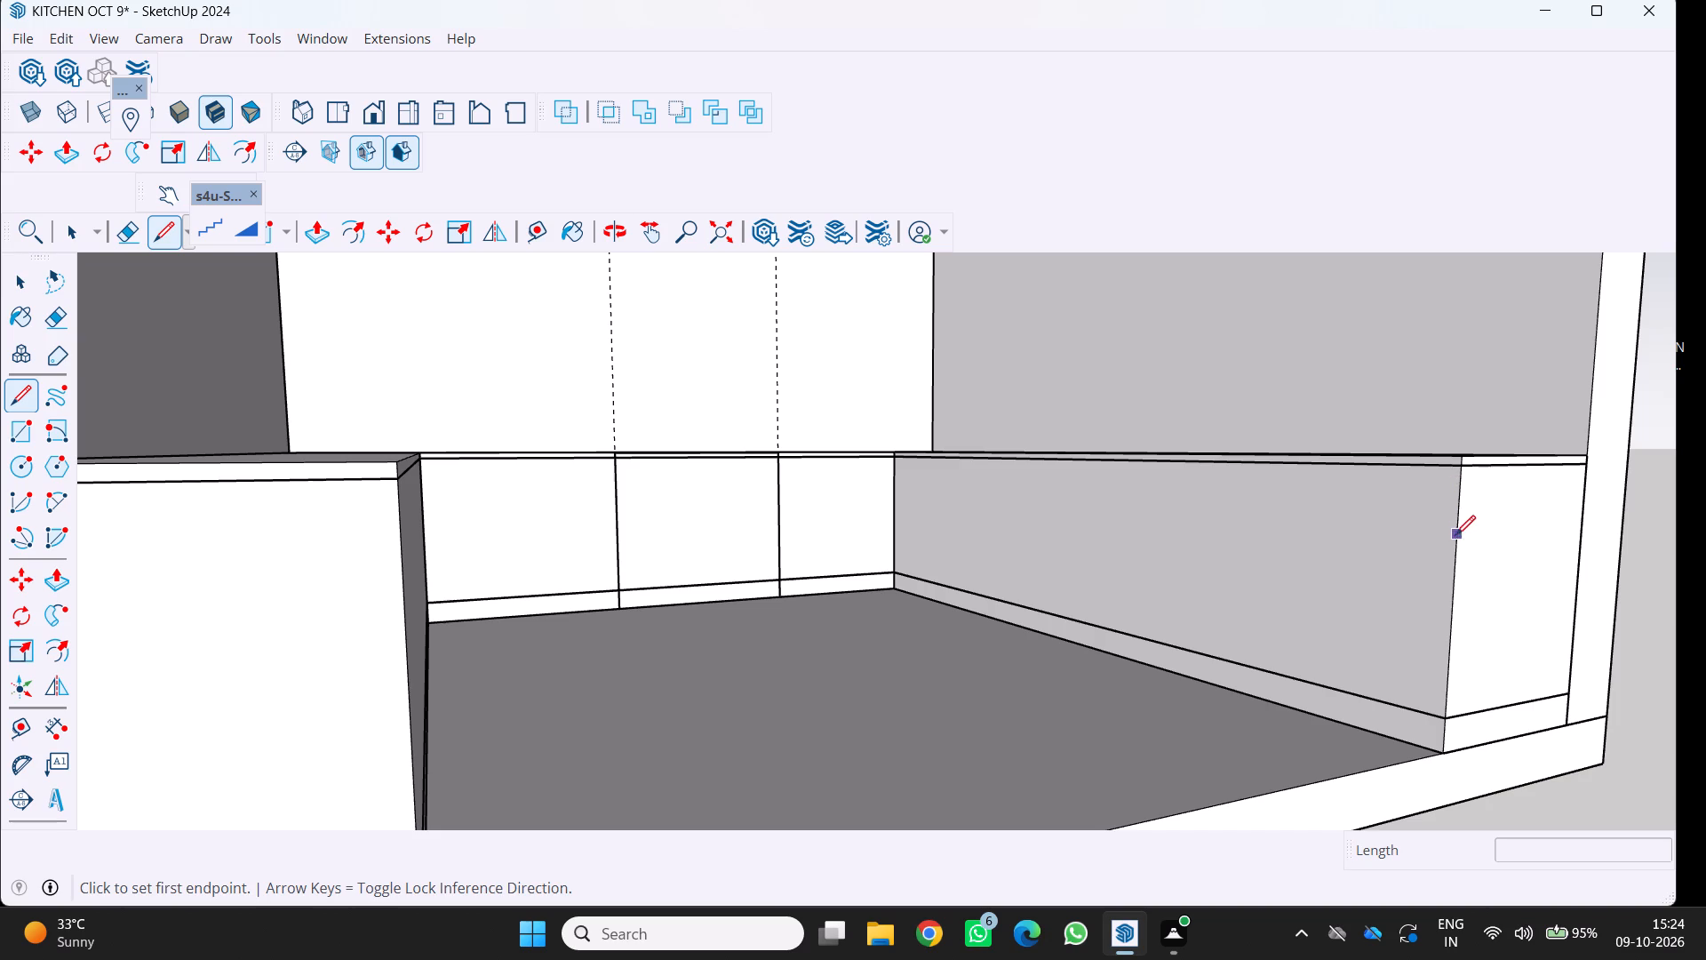
click(1452, 597)
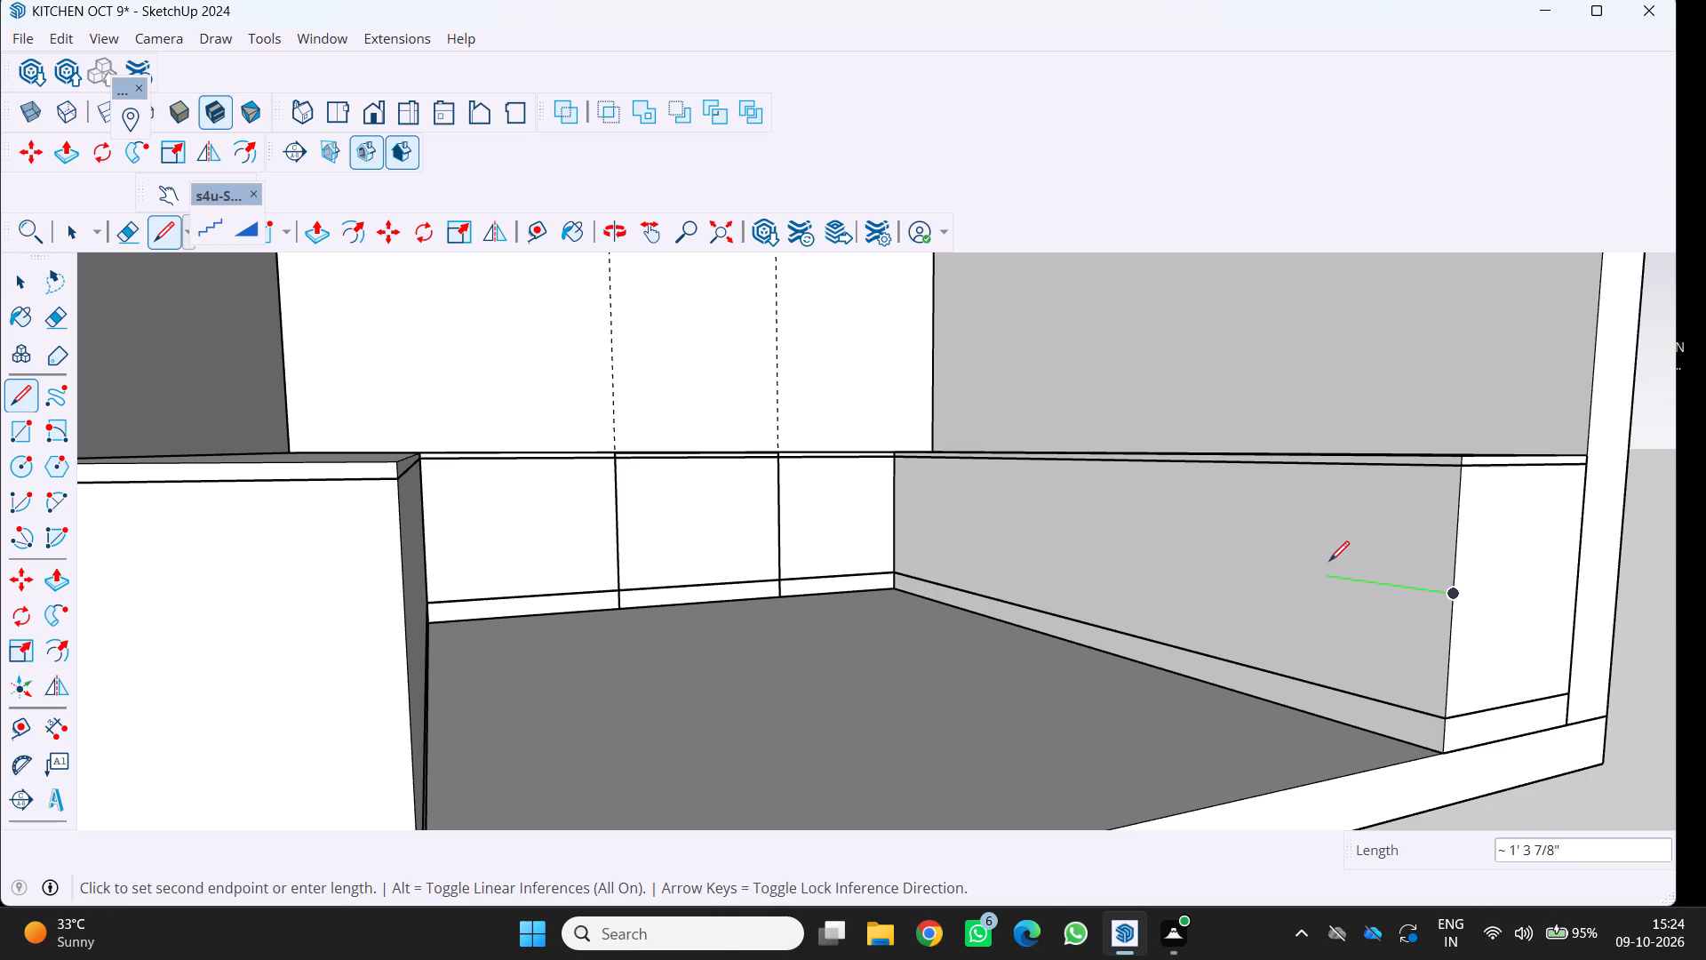
text(2'4)
key(Return)
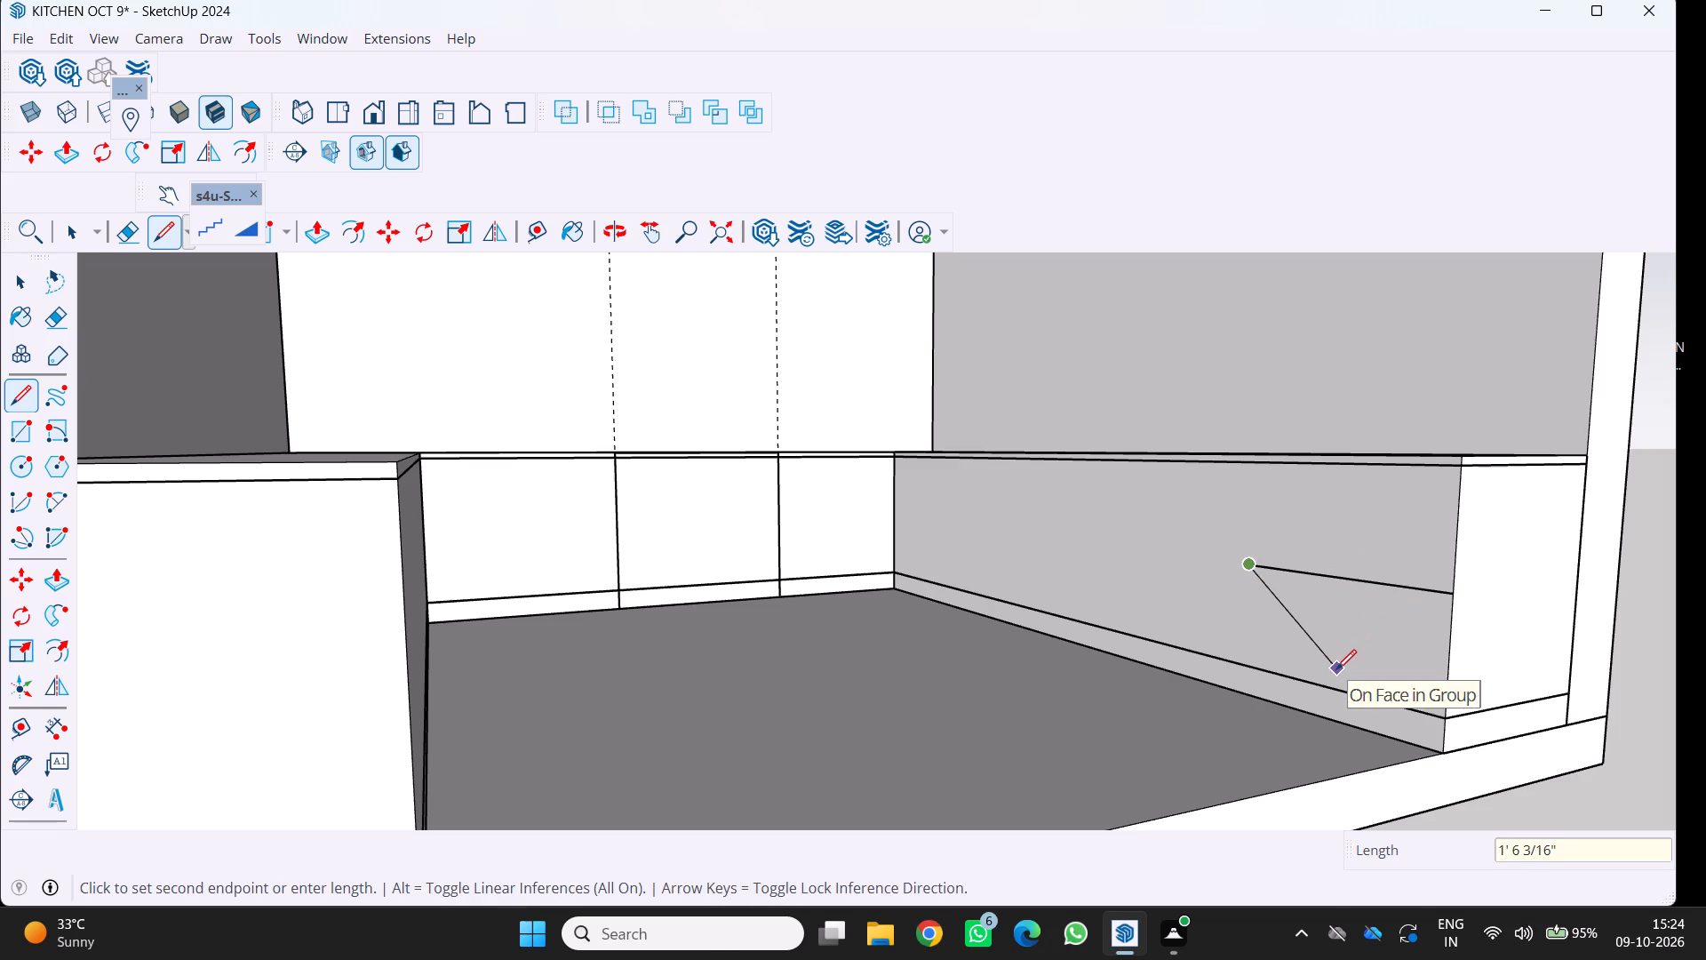
key(space)
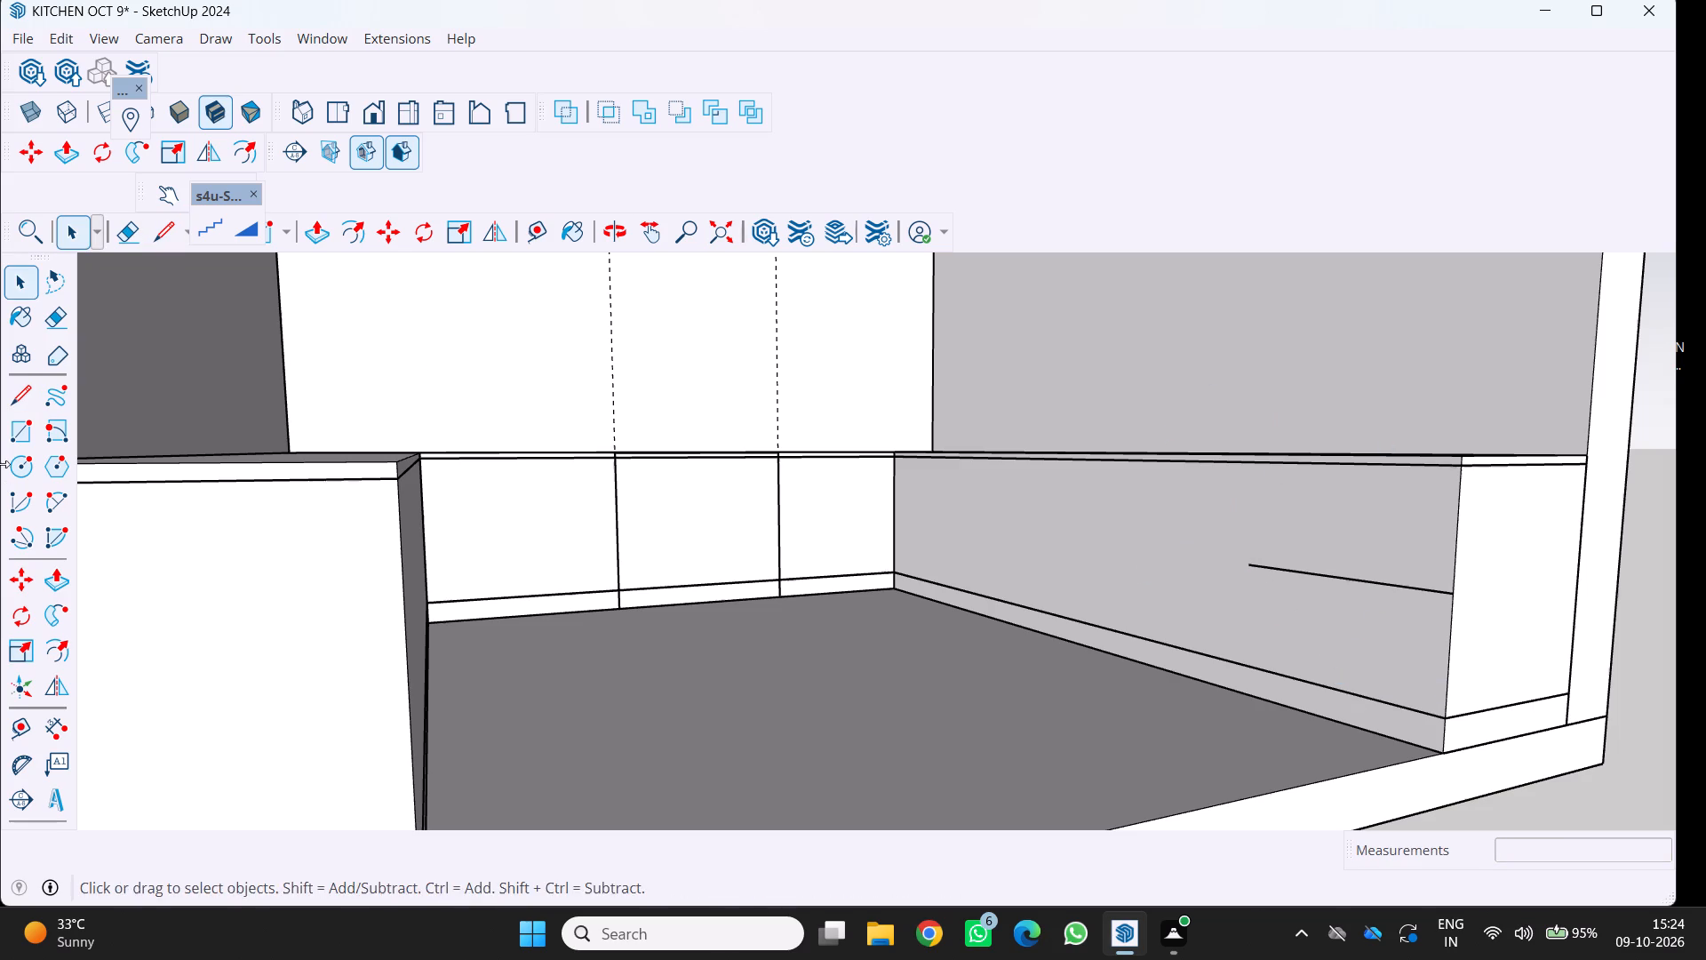
Draw a vertical line about 1'2" long from the inner end of the 2'4" line up to the countertop's front edge.
click(32, 394)
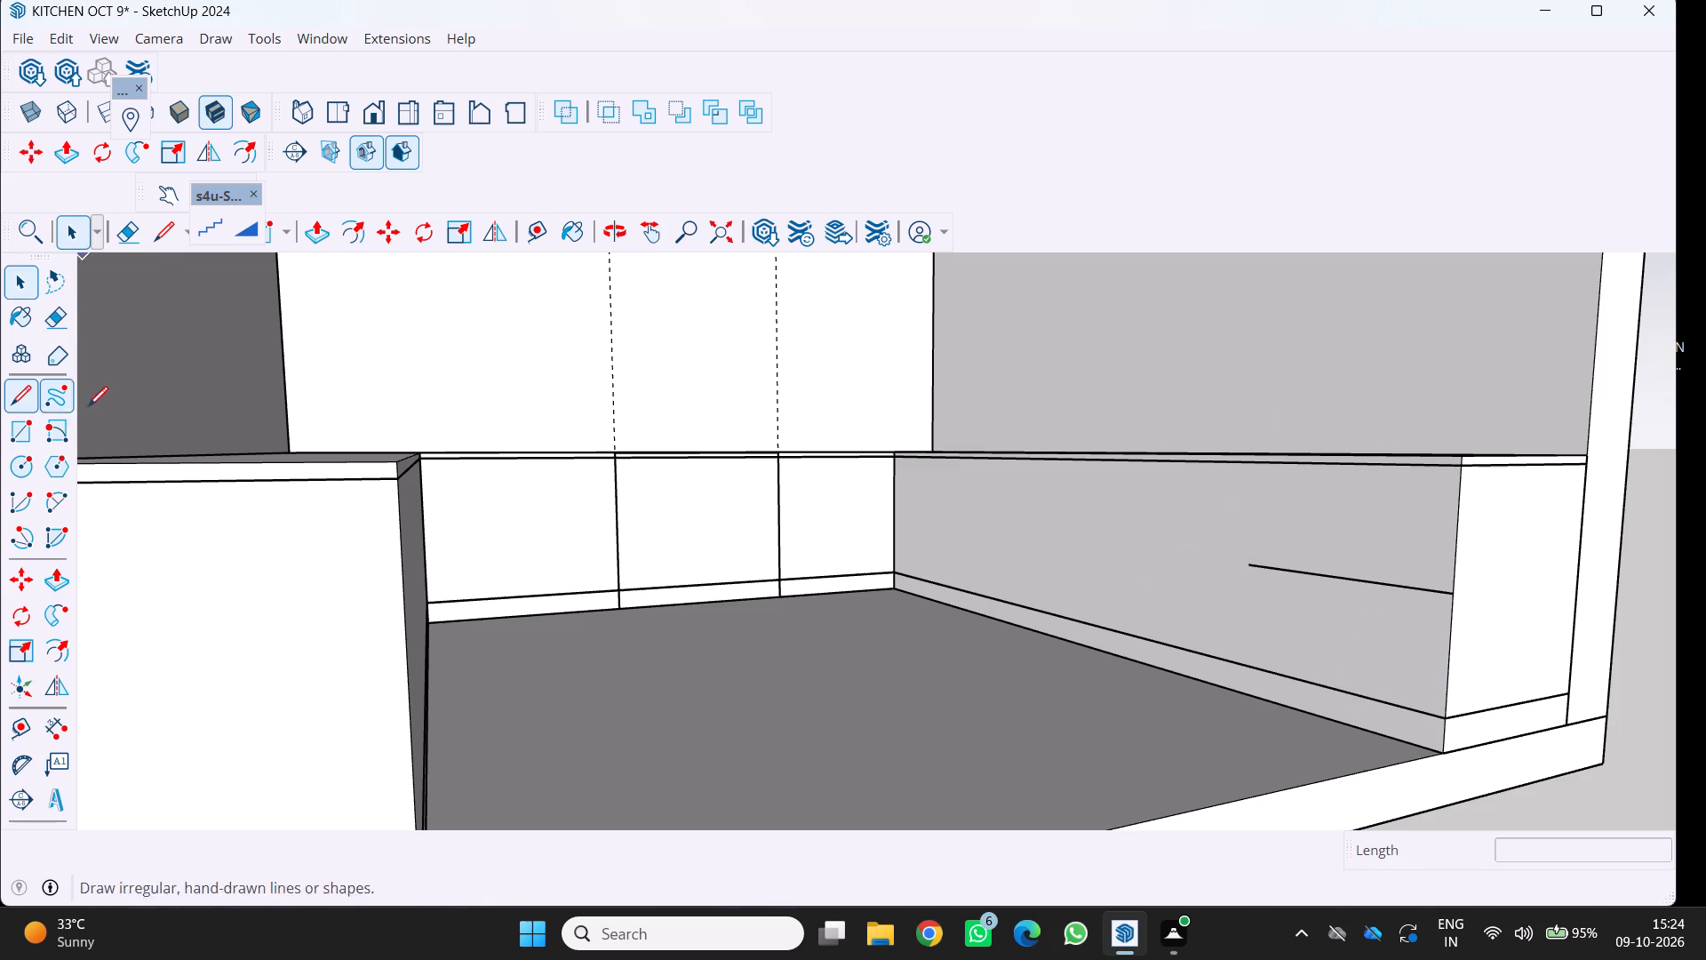
middle_drag(1000, 685, 1049, 710)
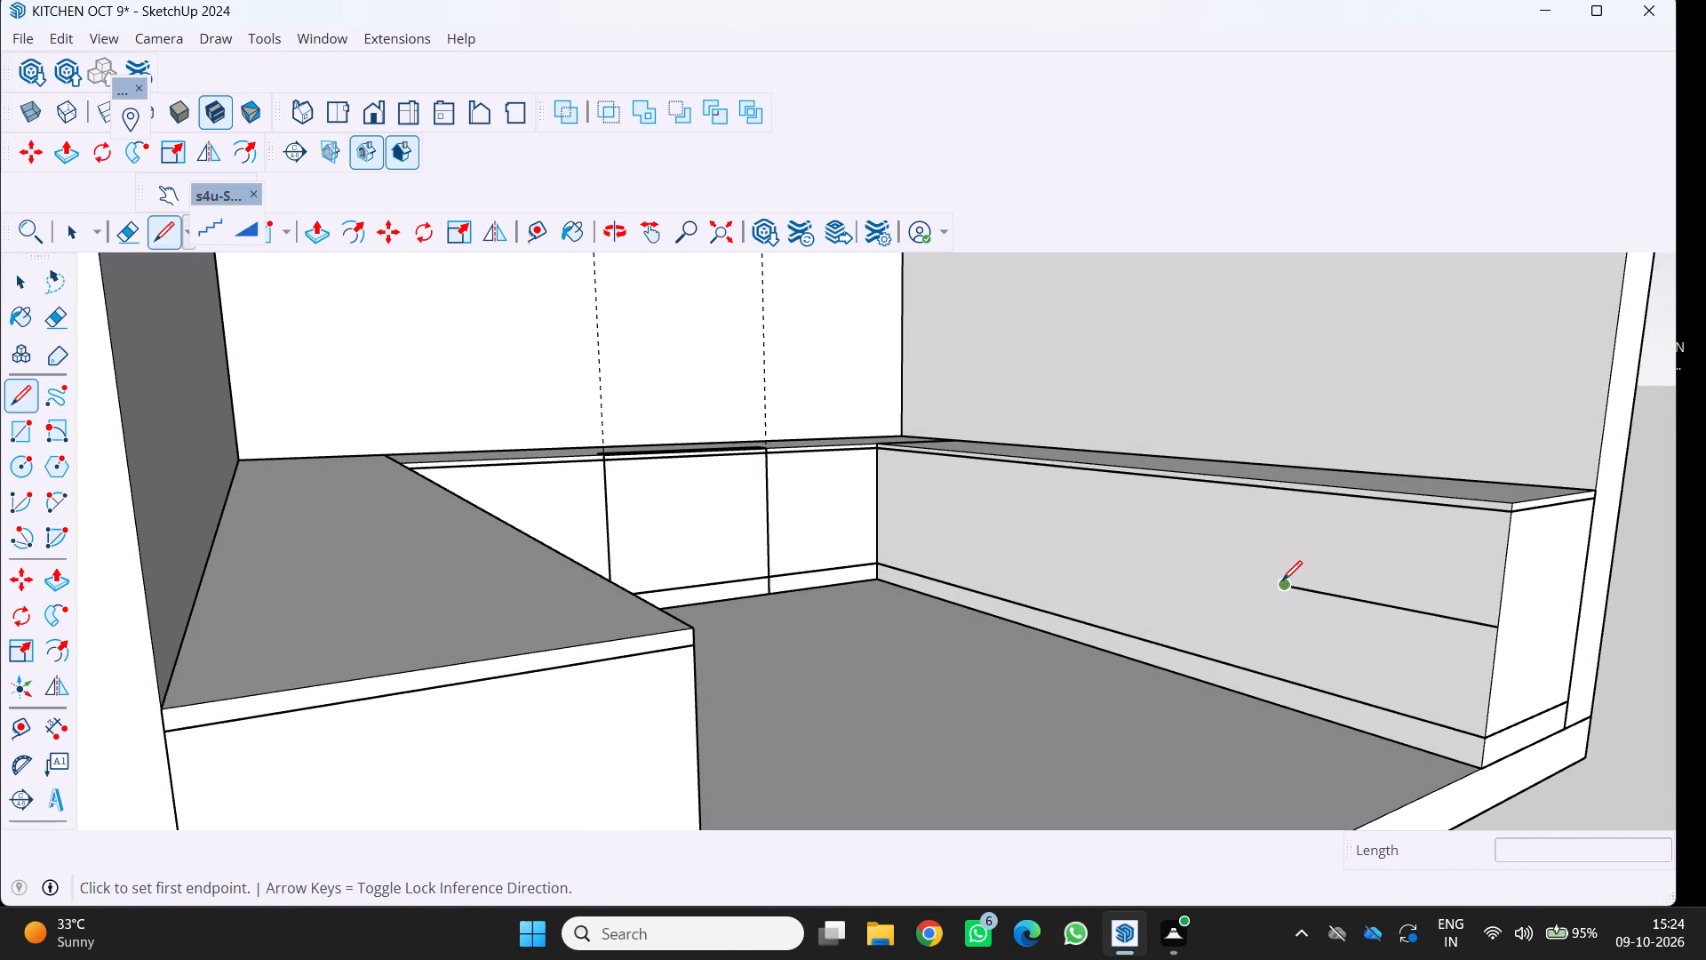
click(1282, 590)
drag(1290, 492, 1291, 508)
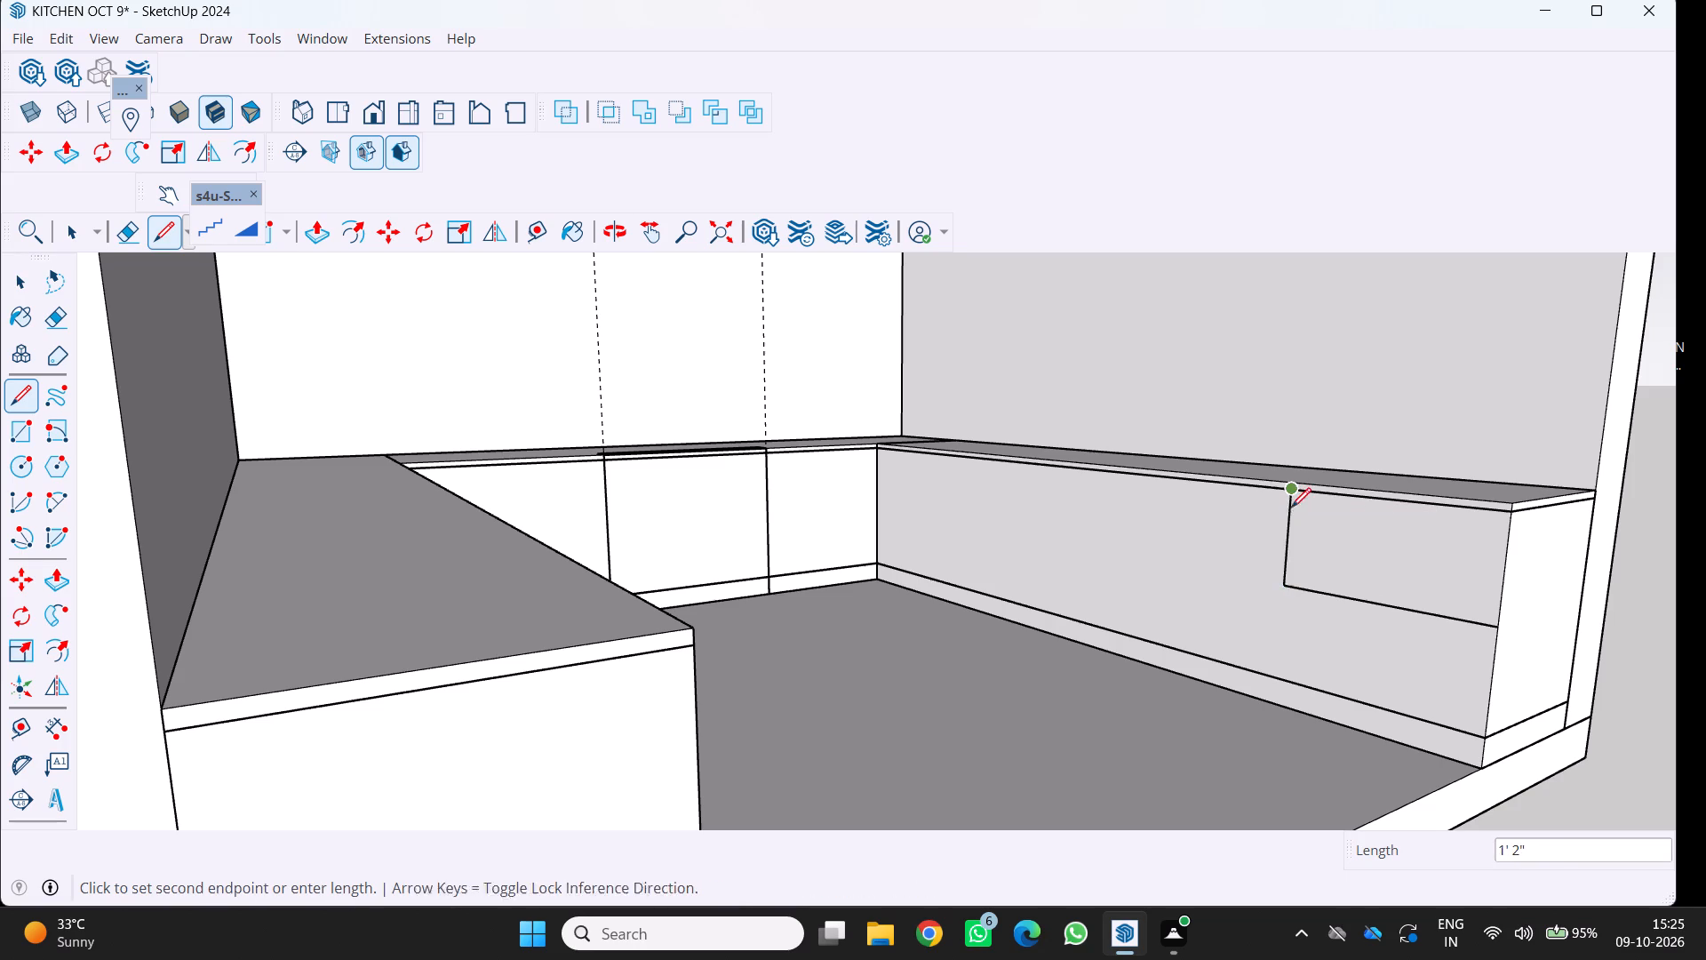
drag(1291, 508, 1291, 500)
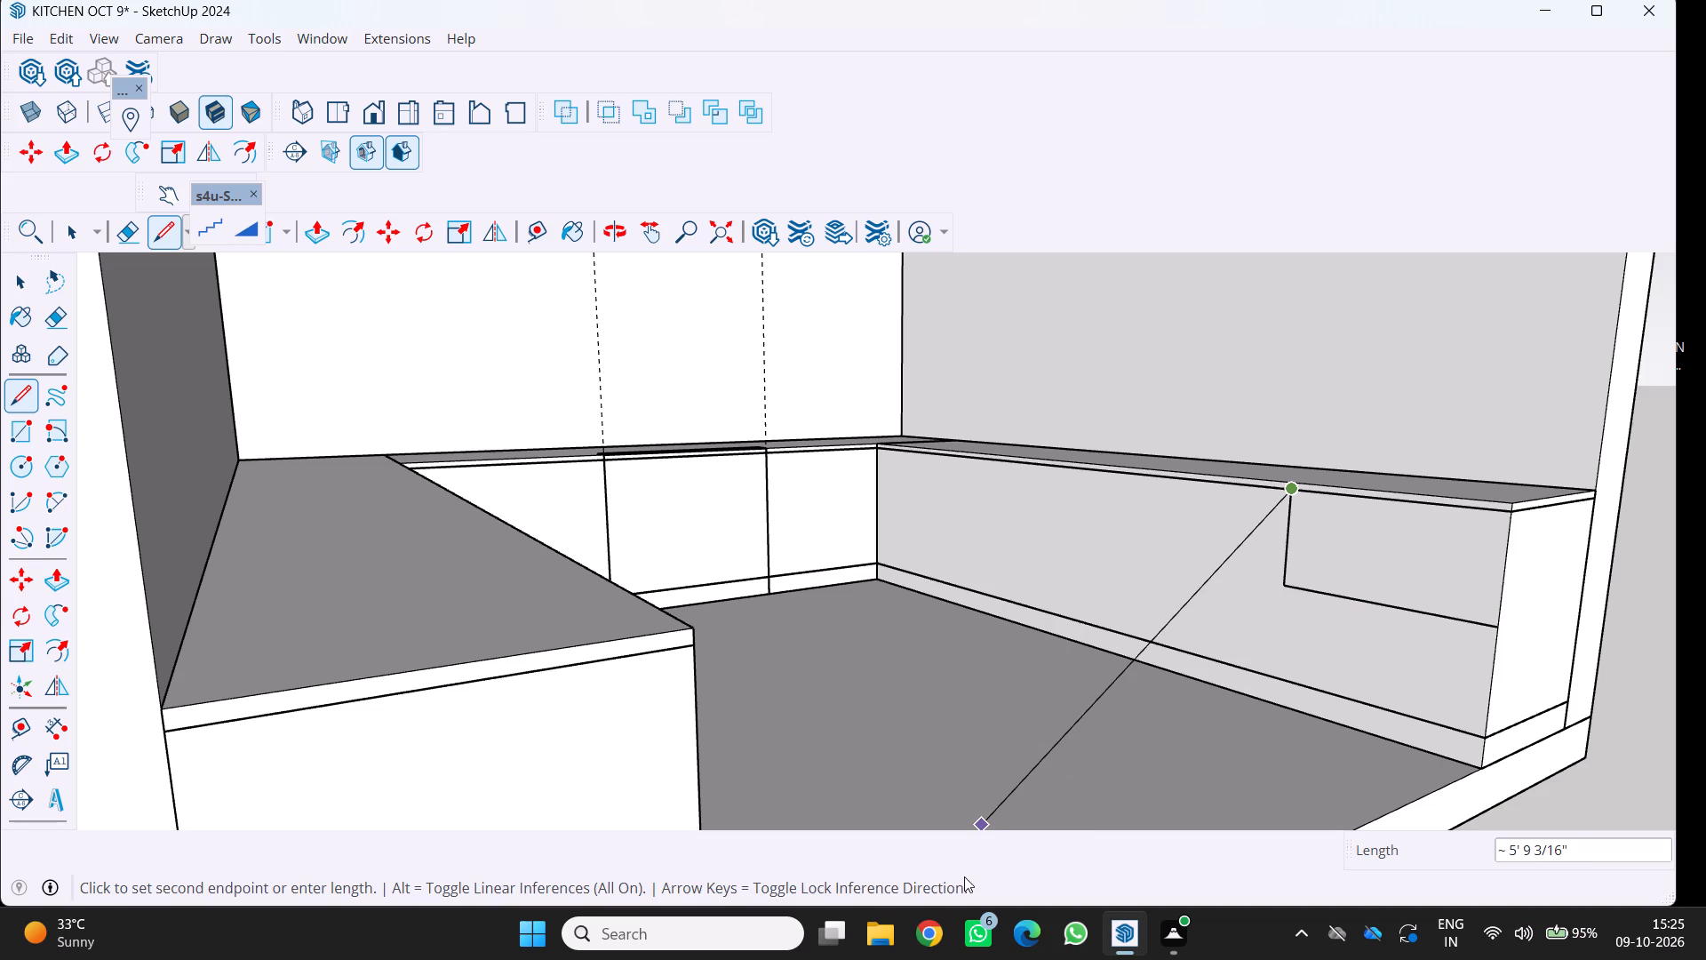
scroll(964, 876, down, 1)
Draw a vertical line from the right-hand countertop's front edge, at the existing vertical line, down to the plinth's top edge.
scroll(986, 877, down, 1)
middle_drag(986, 877, 1003, 812)
middle_drag(1003, 812, 1018, 760)
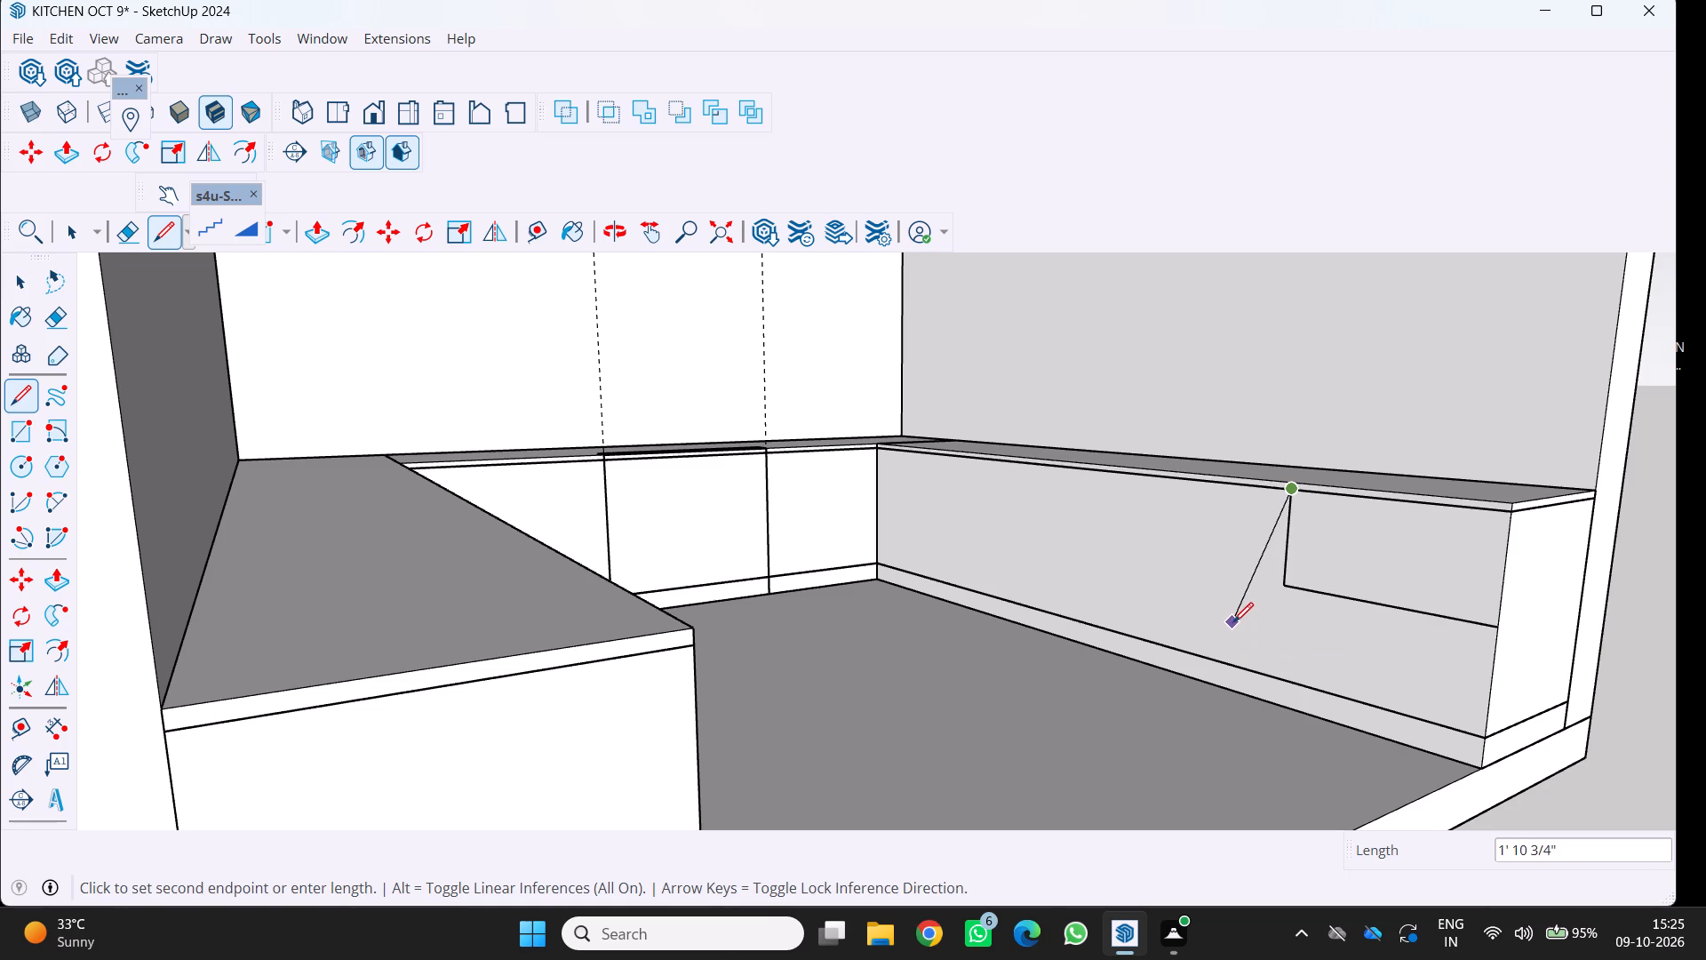
scroll(1256, 660, down, 1)
middle_drag(1256, 660, 1267, 613)
scroll(1272, 613, down, 1)
scroll(1279, 620, up, 2)
click(1280, 637)
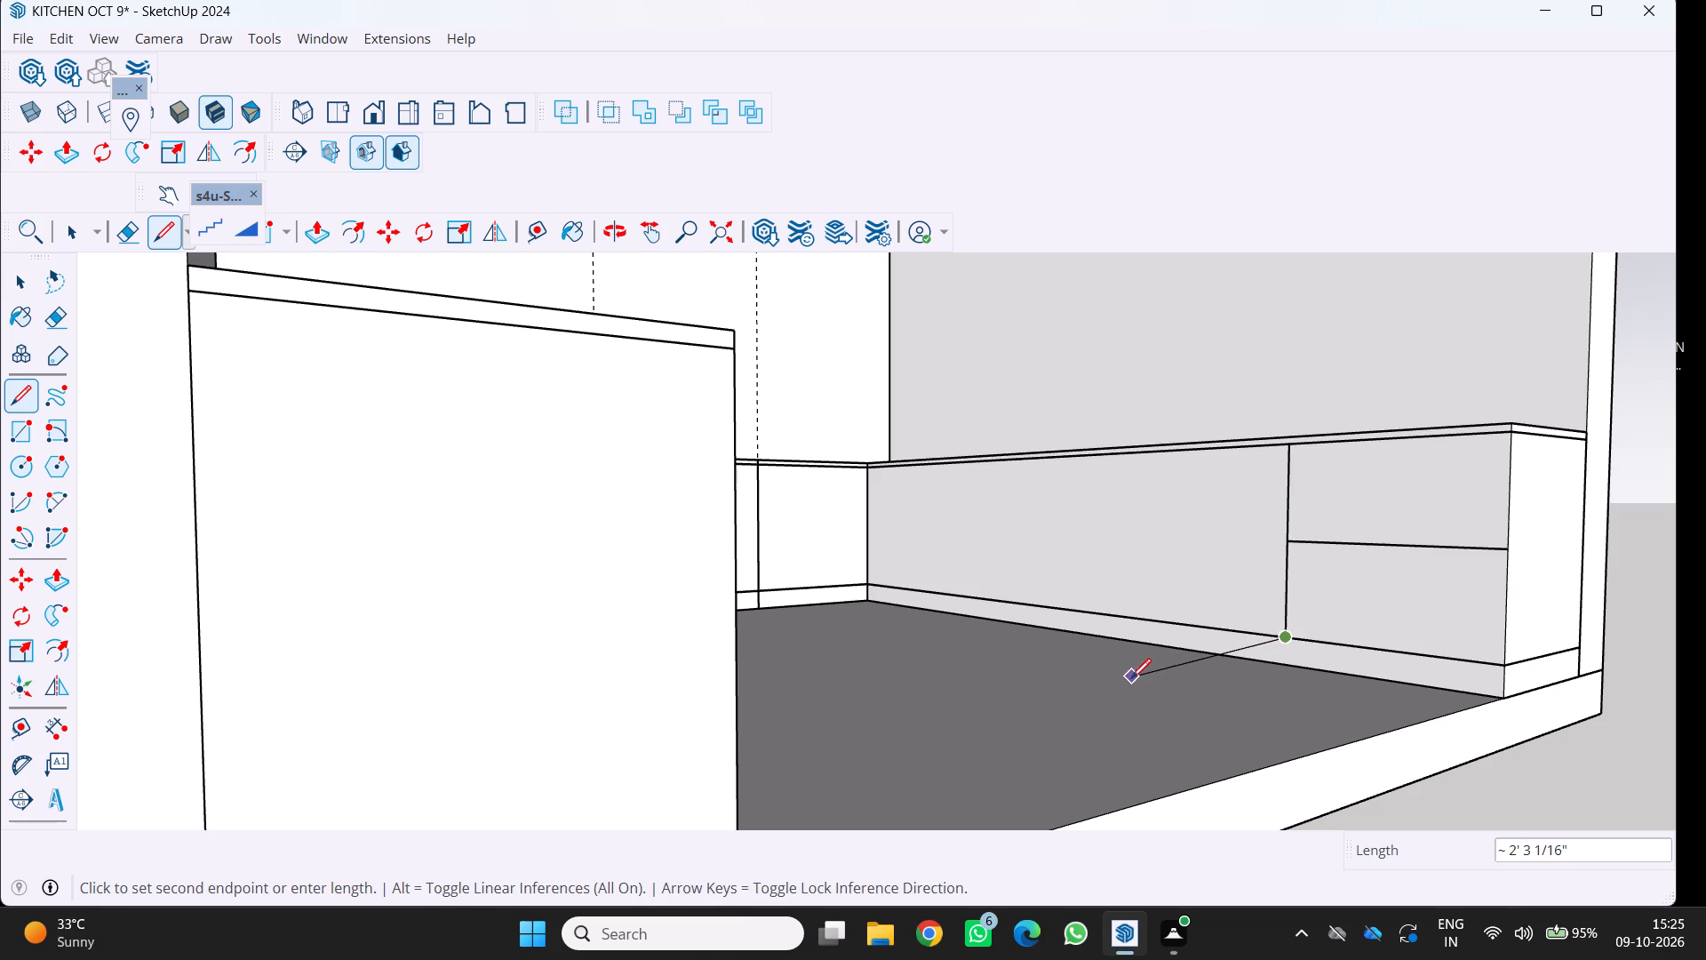
key(space)
Delete the horizontal line across the end panel on the right-hand base run.
scroll(1293, 594, down, 3)
middle_drag(1282, 589, 1316, 631)
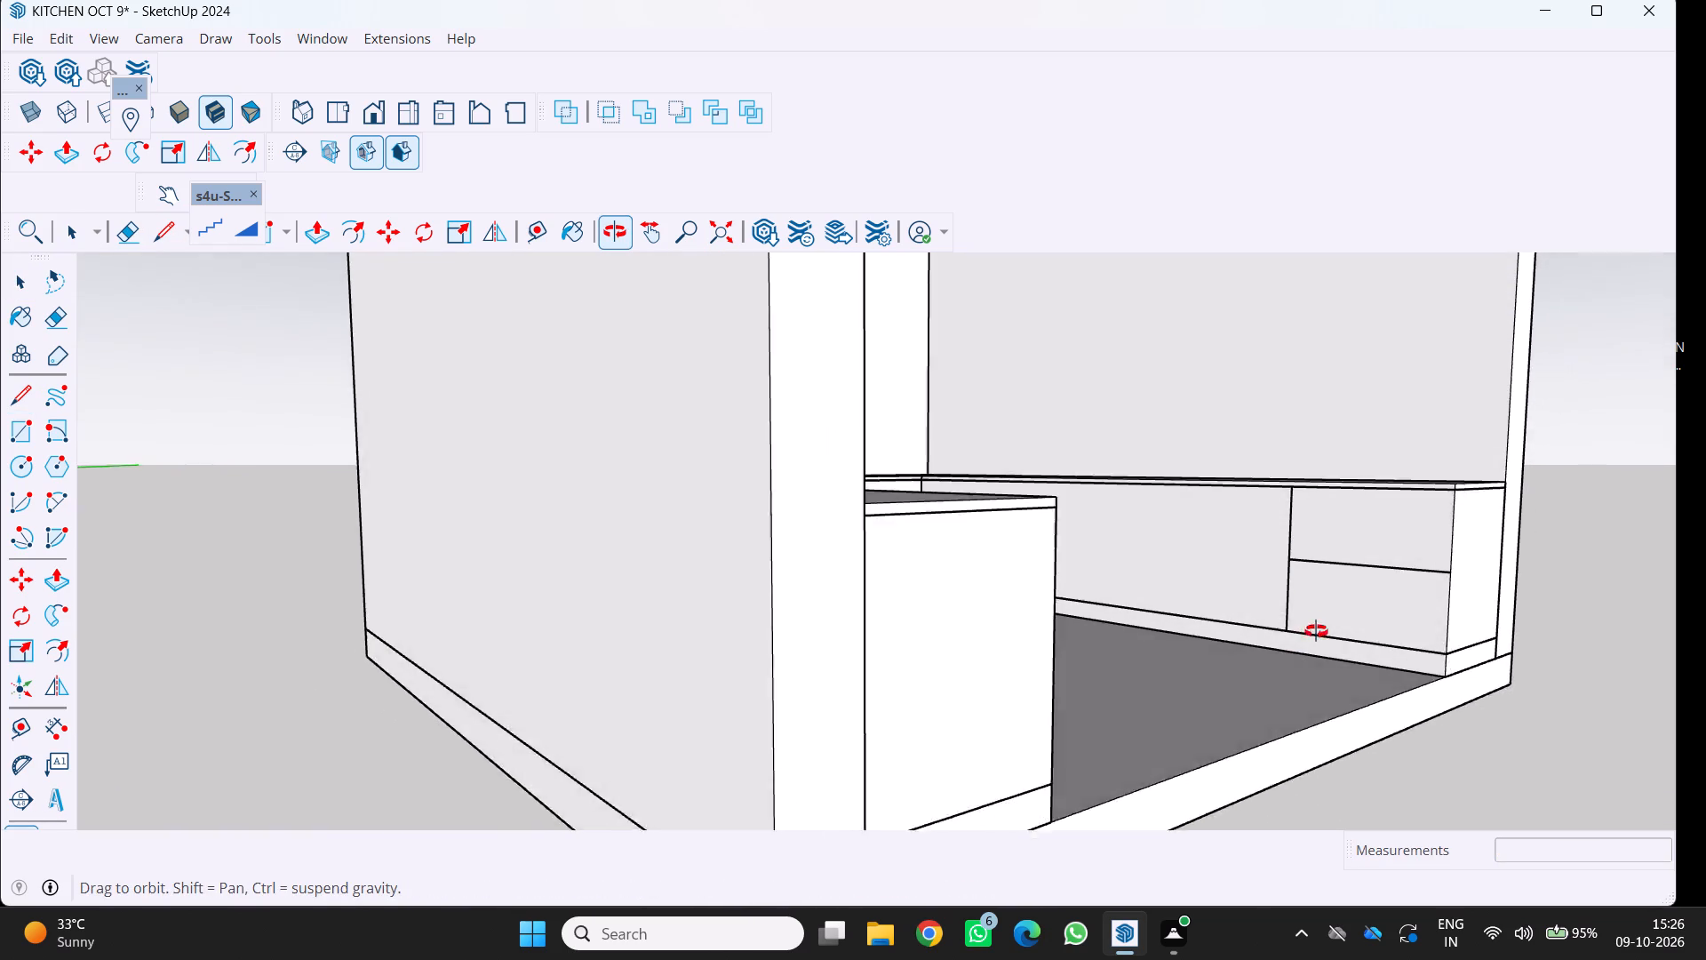
middle_drag(1316, 631, 1313, 646)
middle_click(1313, 646)
click(1373, 589)
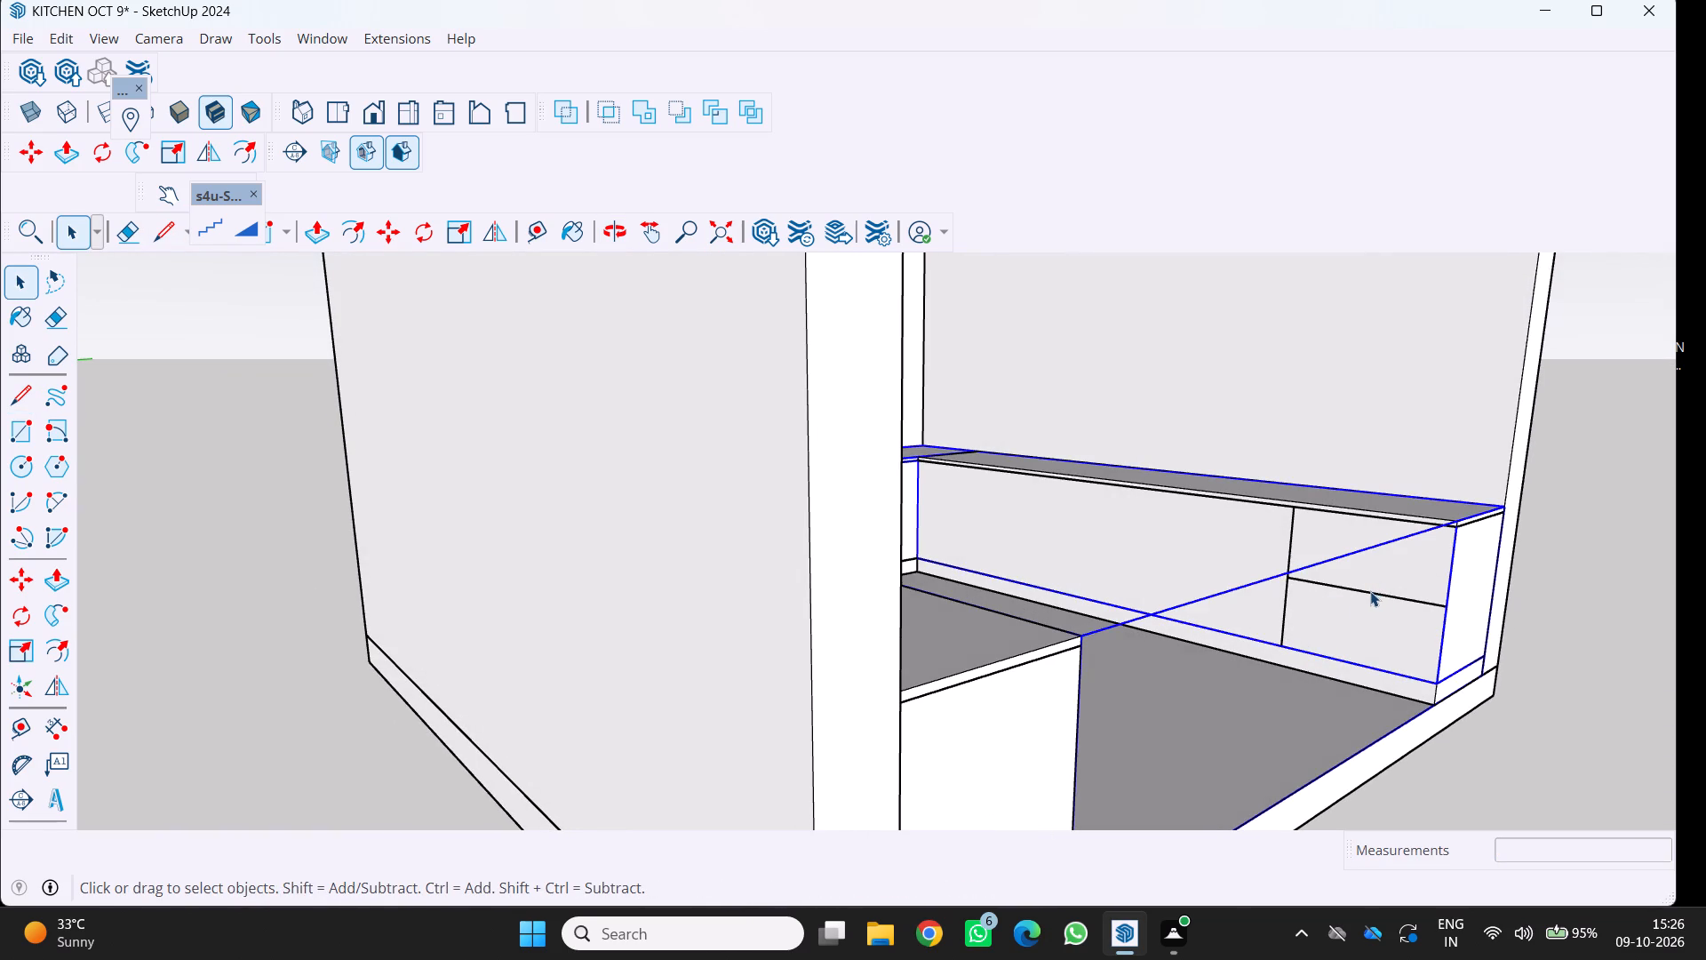
click(1370, 591)
click(1367, 591)
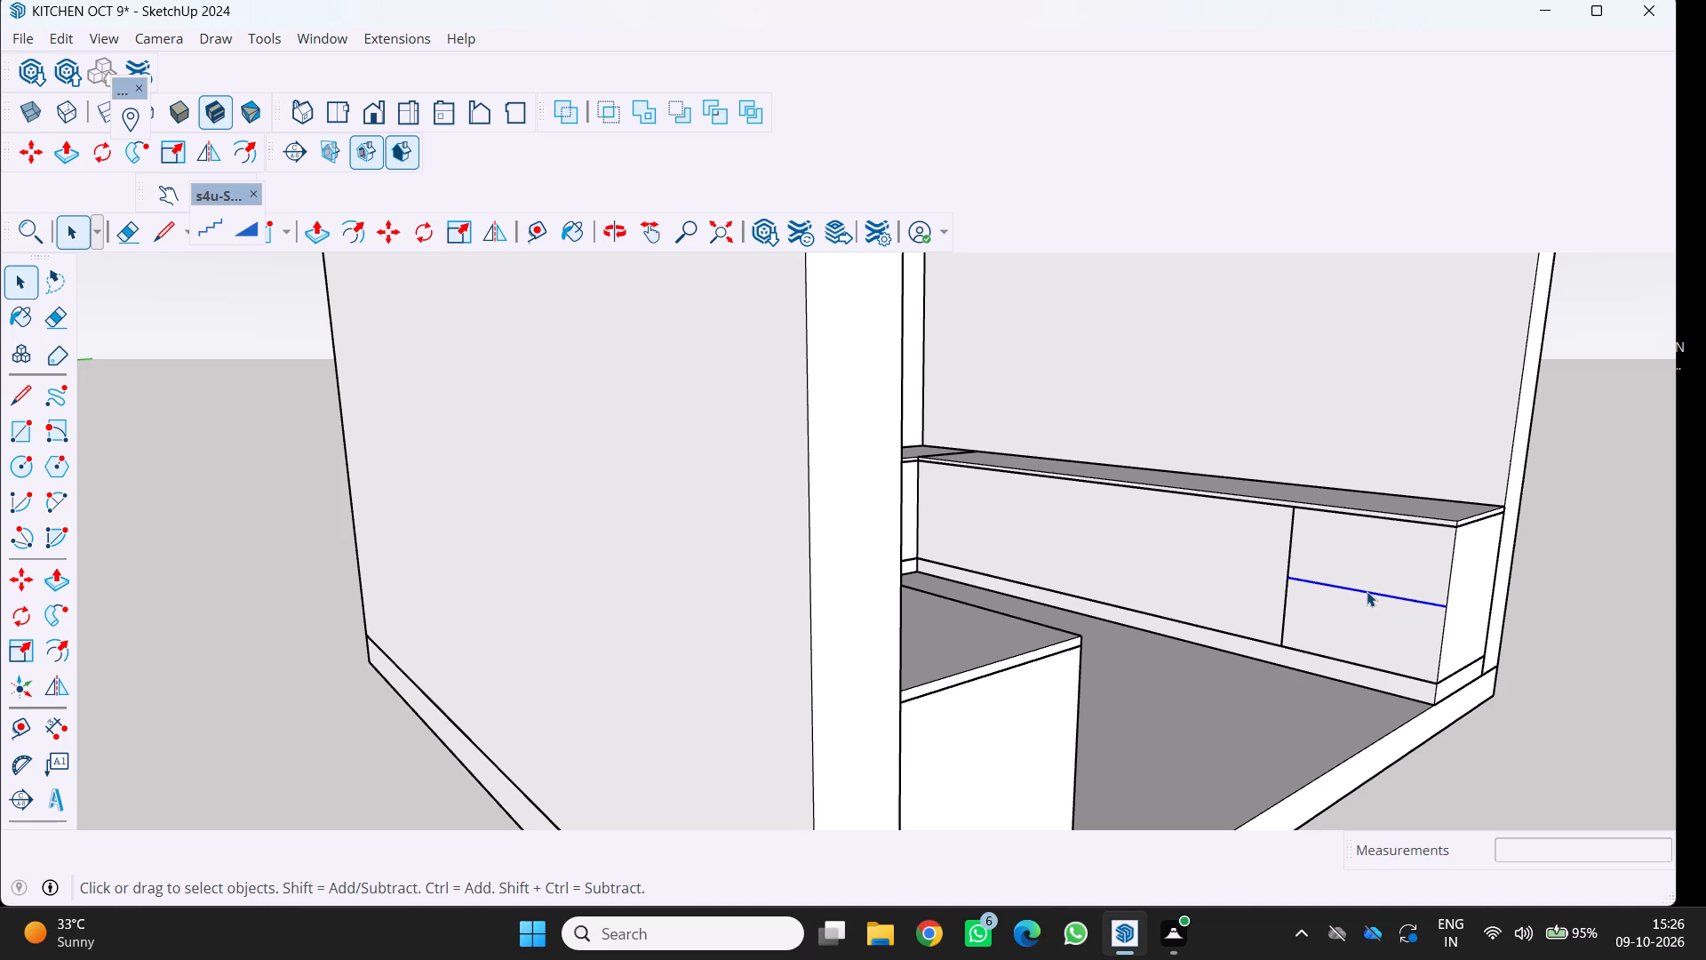
key(Delete)
Copy the vertical panel line on the right-hand base run twice toward the back corner, at 2'4" spacing.
scroll(1261, 580, down, 2)
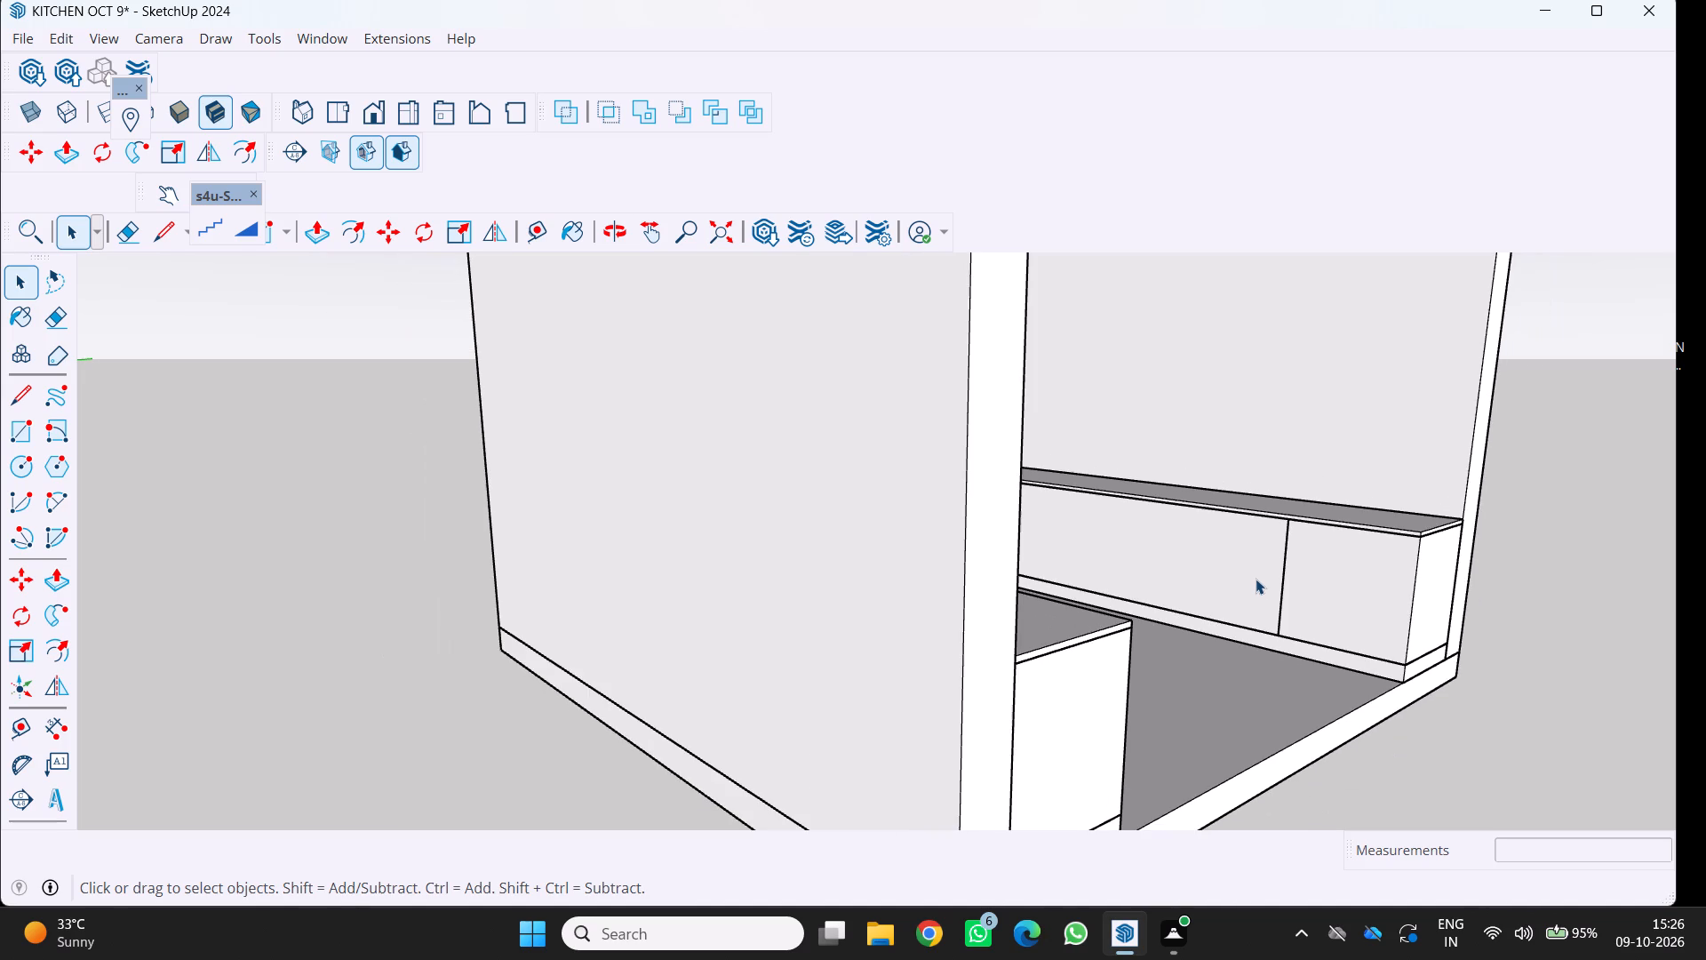
middle_drag(1256, 579, 1257, 598)
scroll(1272, 603, up, 1)
middle_click(1257, 598)
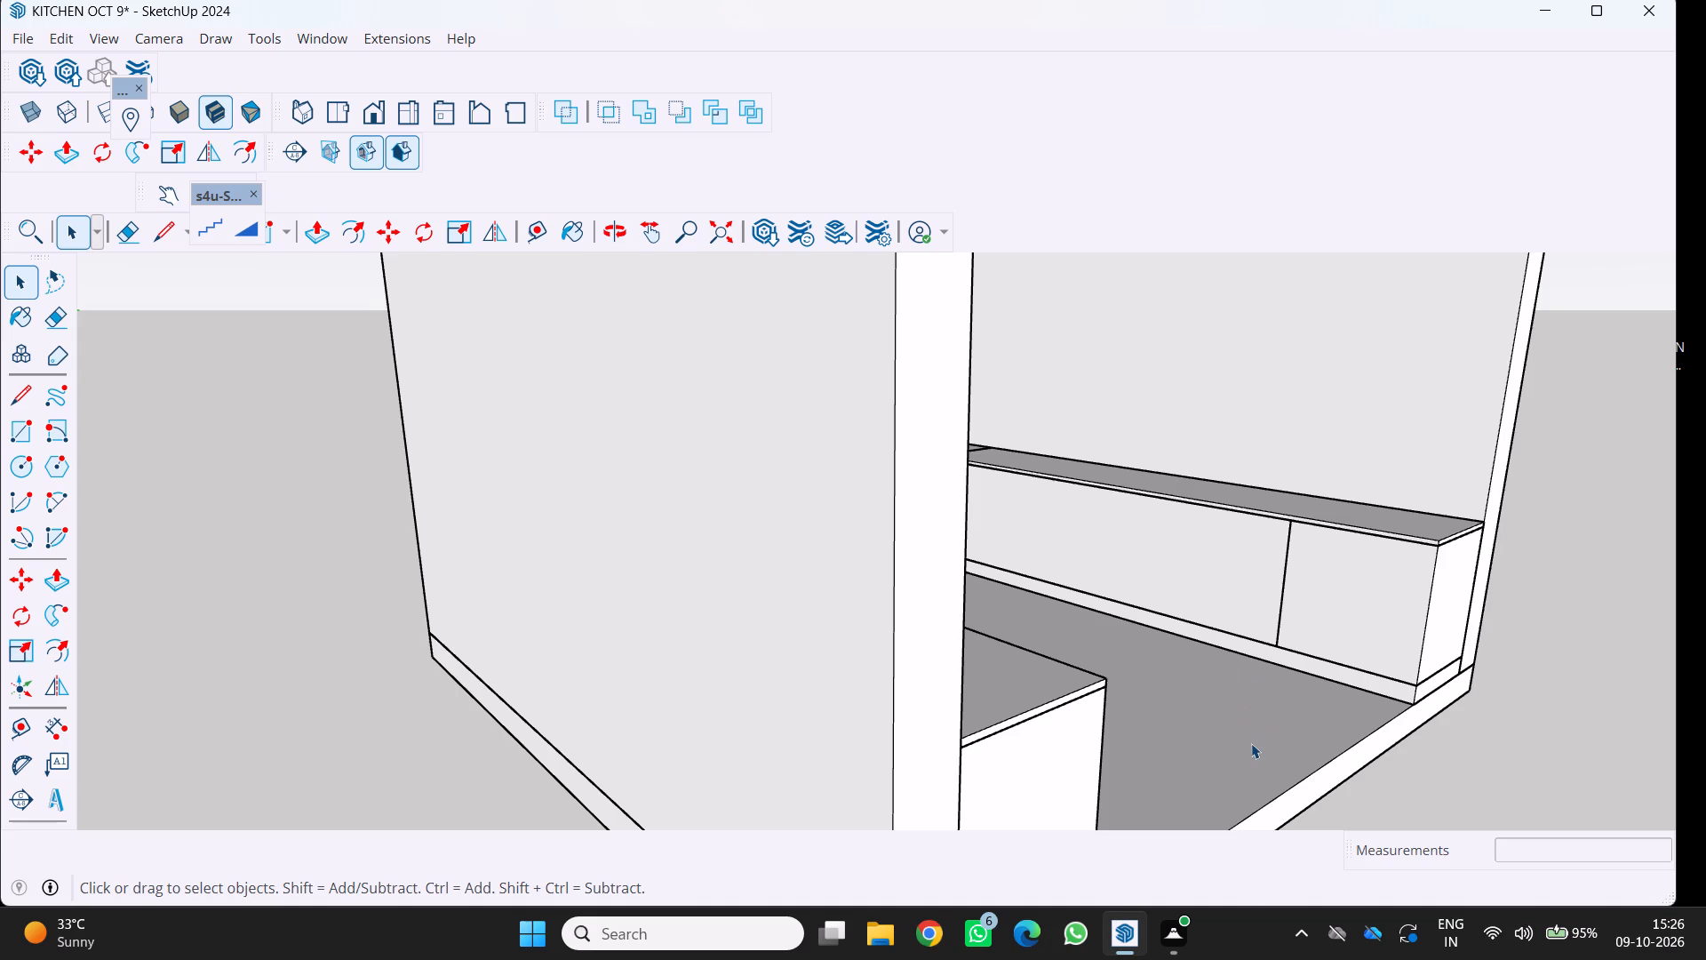
click(1279, 627)
key(m)
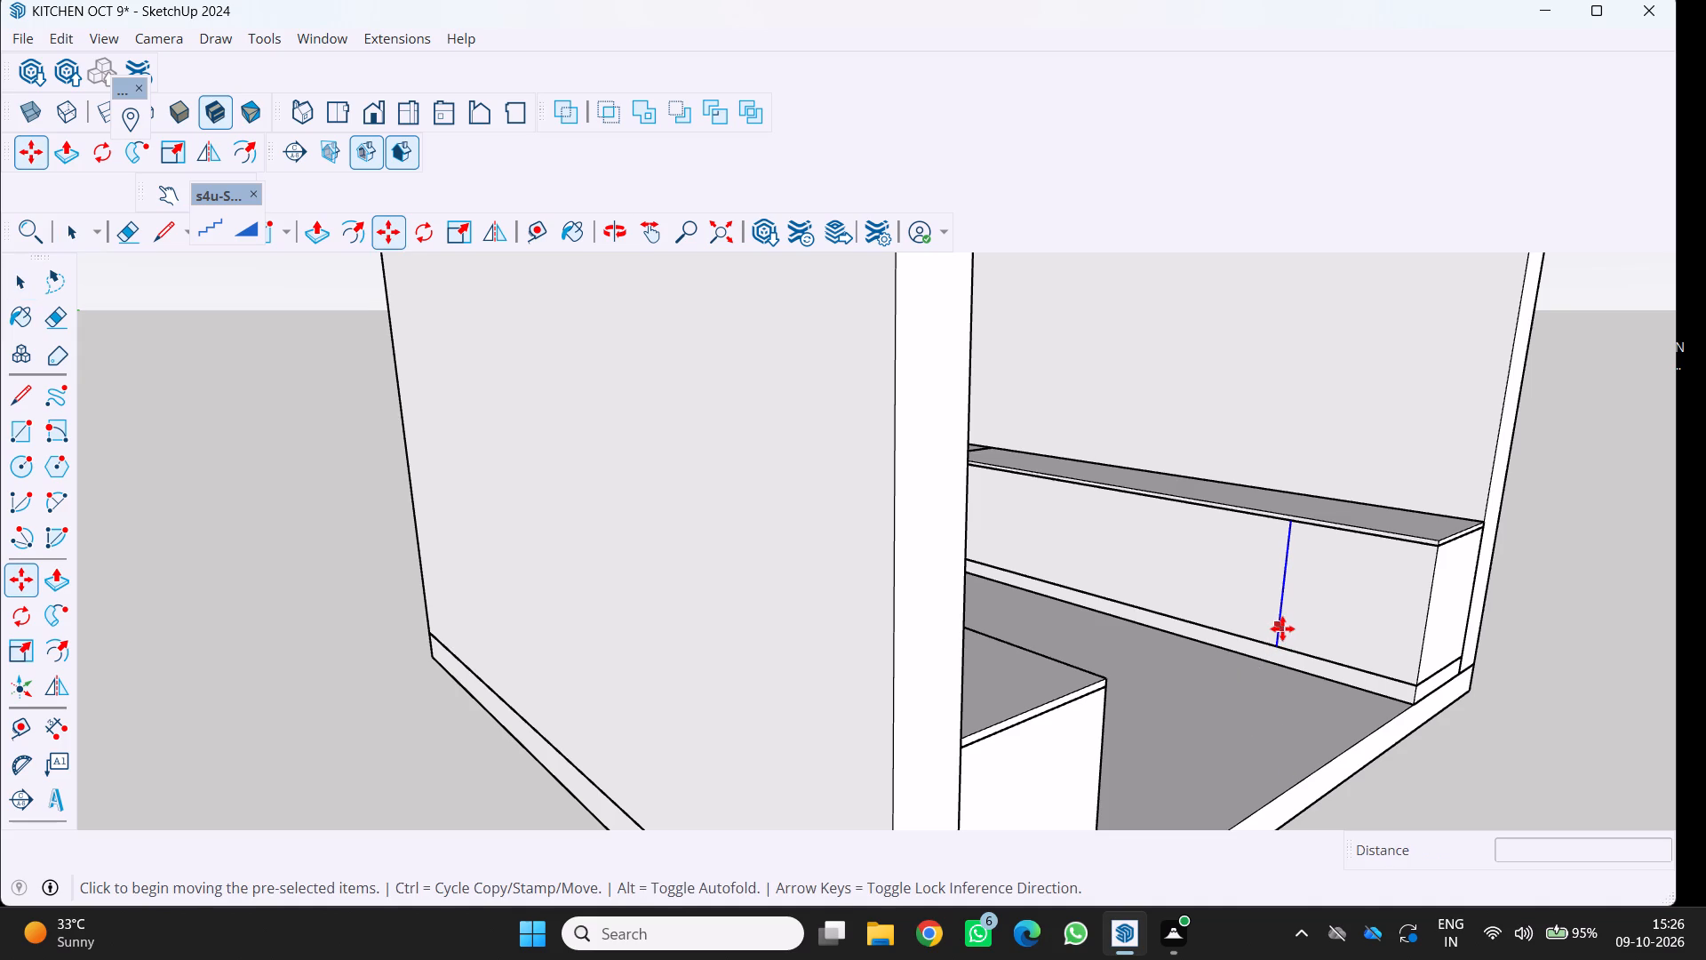
click(1279, 645)
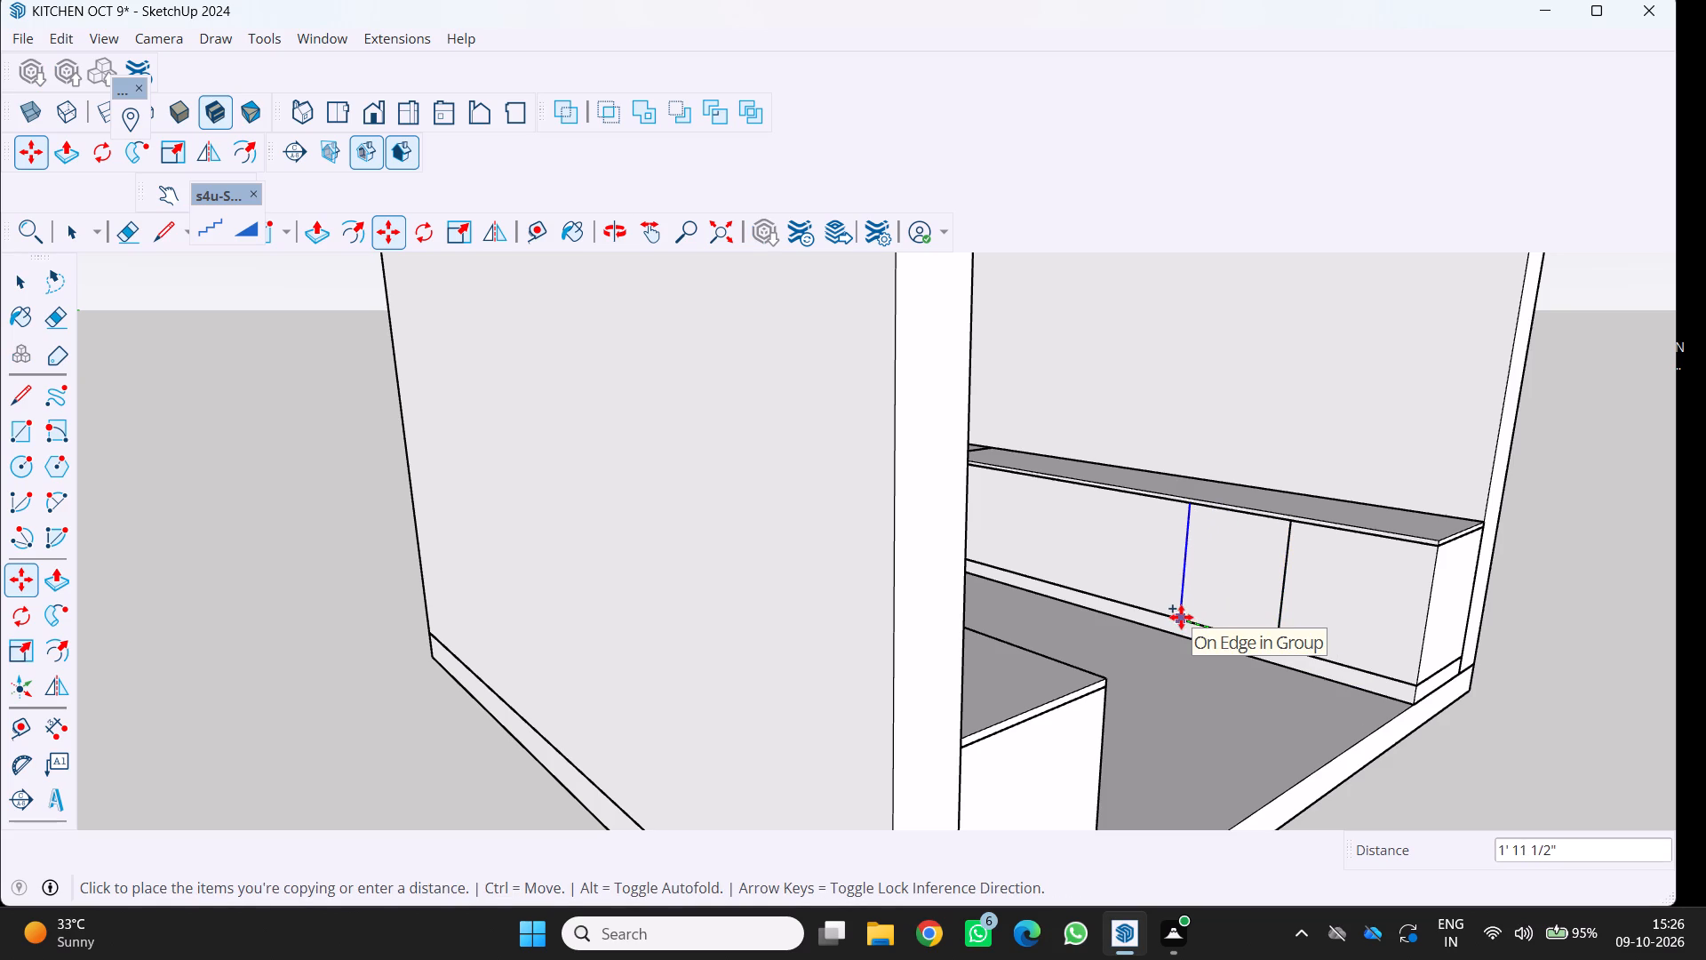
text(2'4)
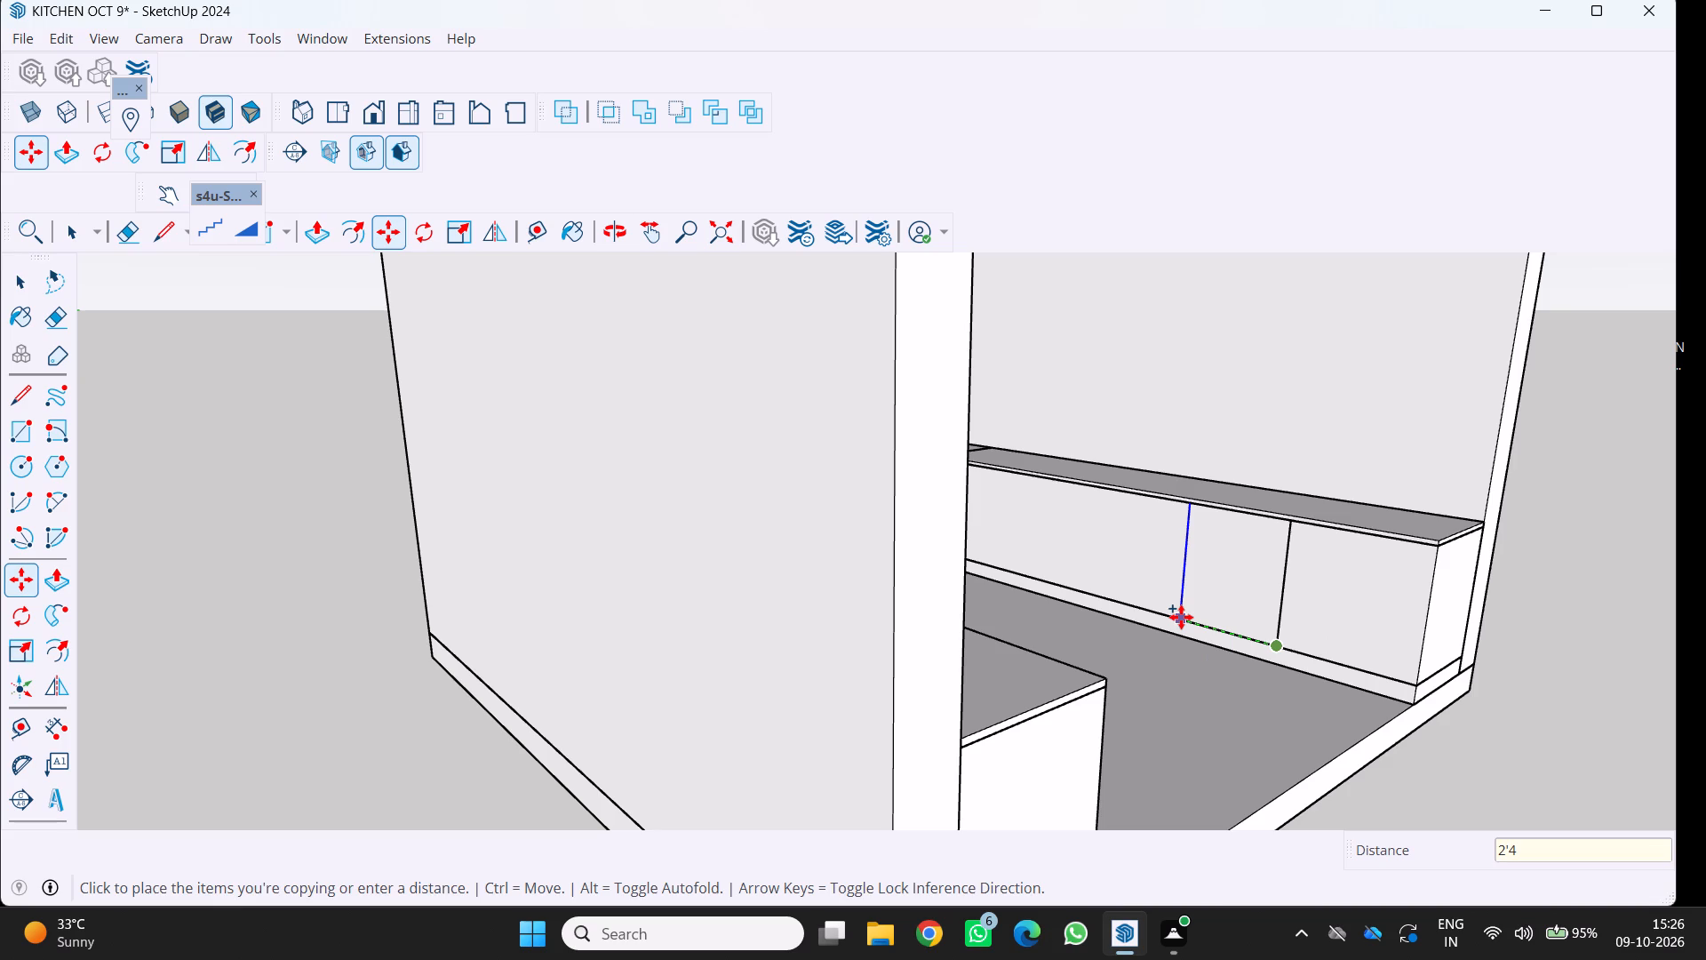
key(Return)
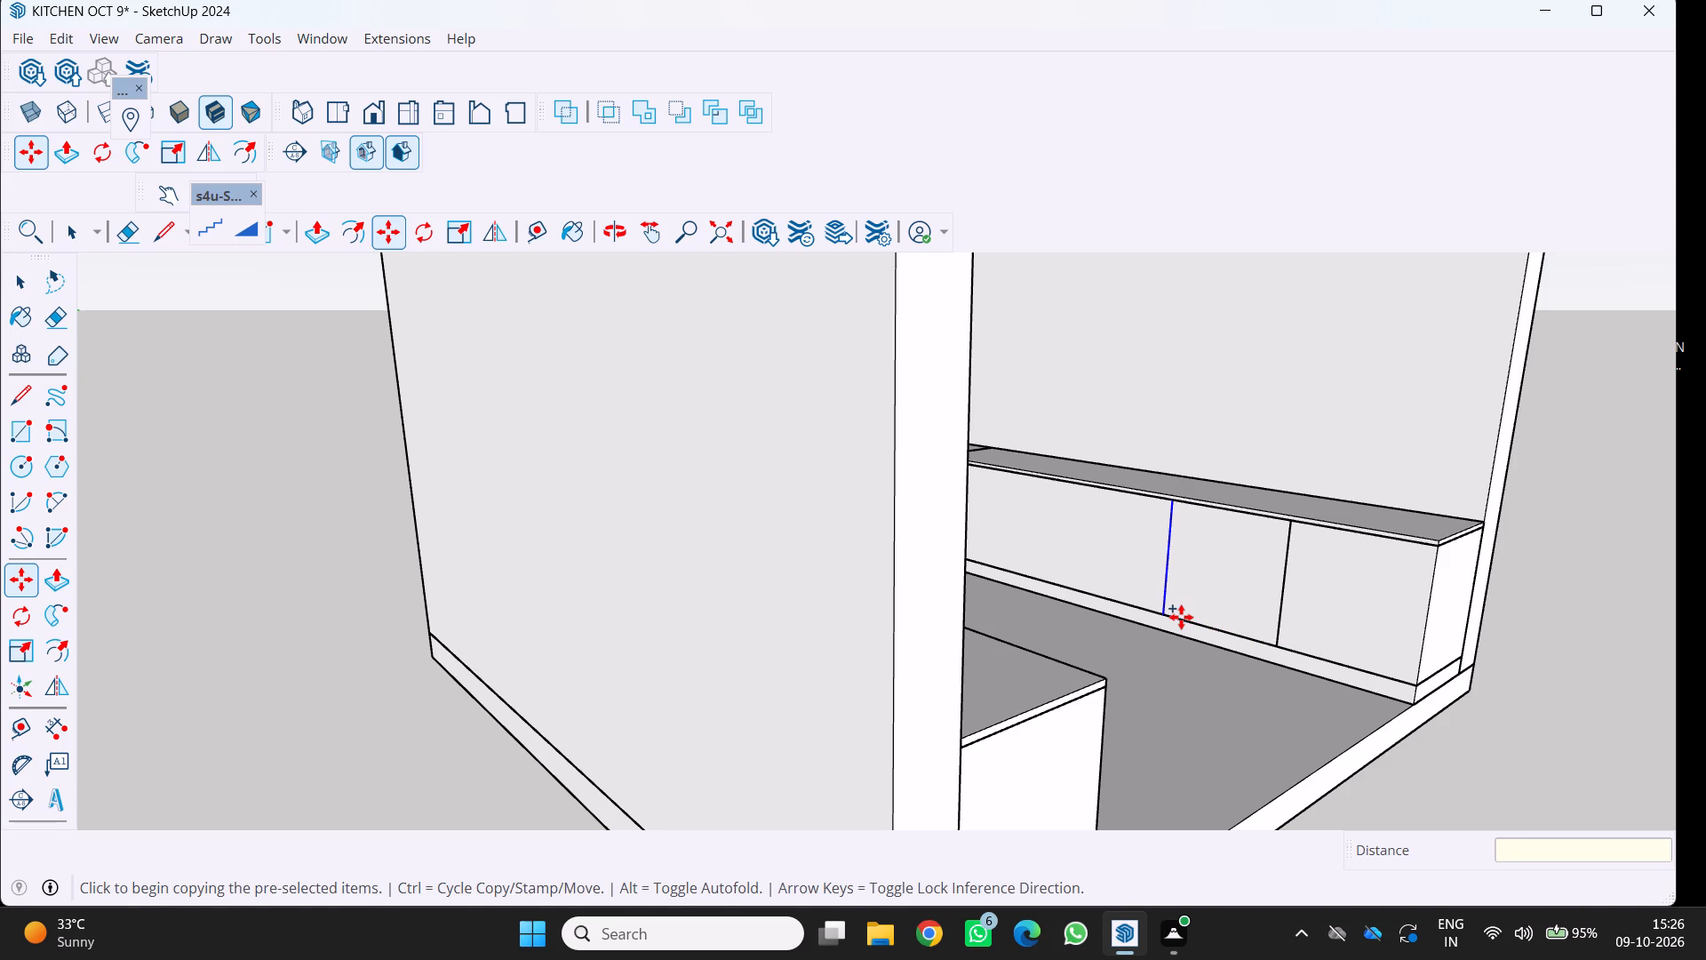
click(1163, 610)
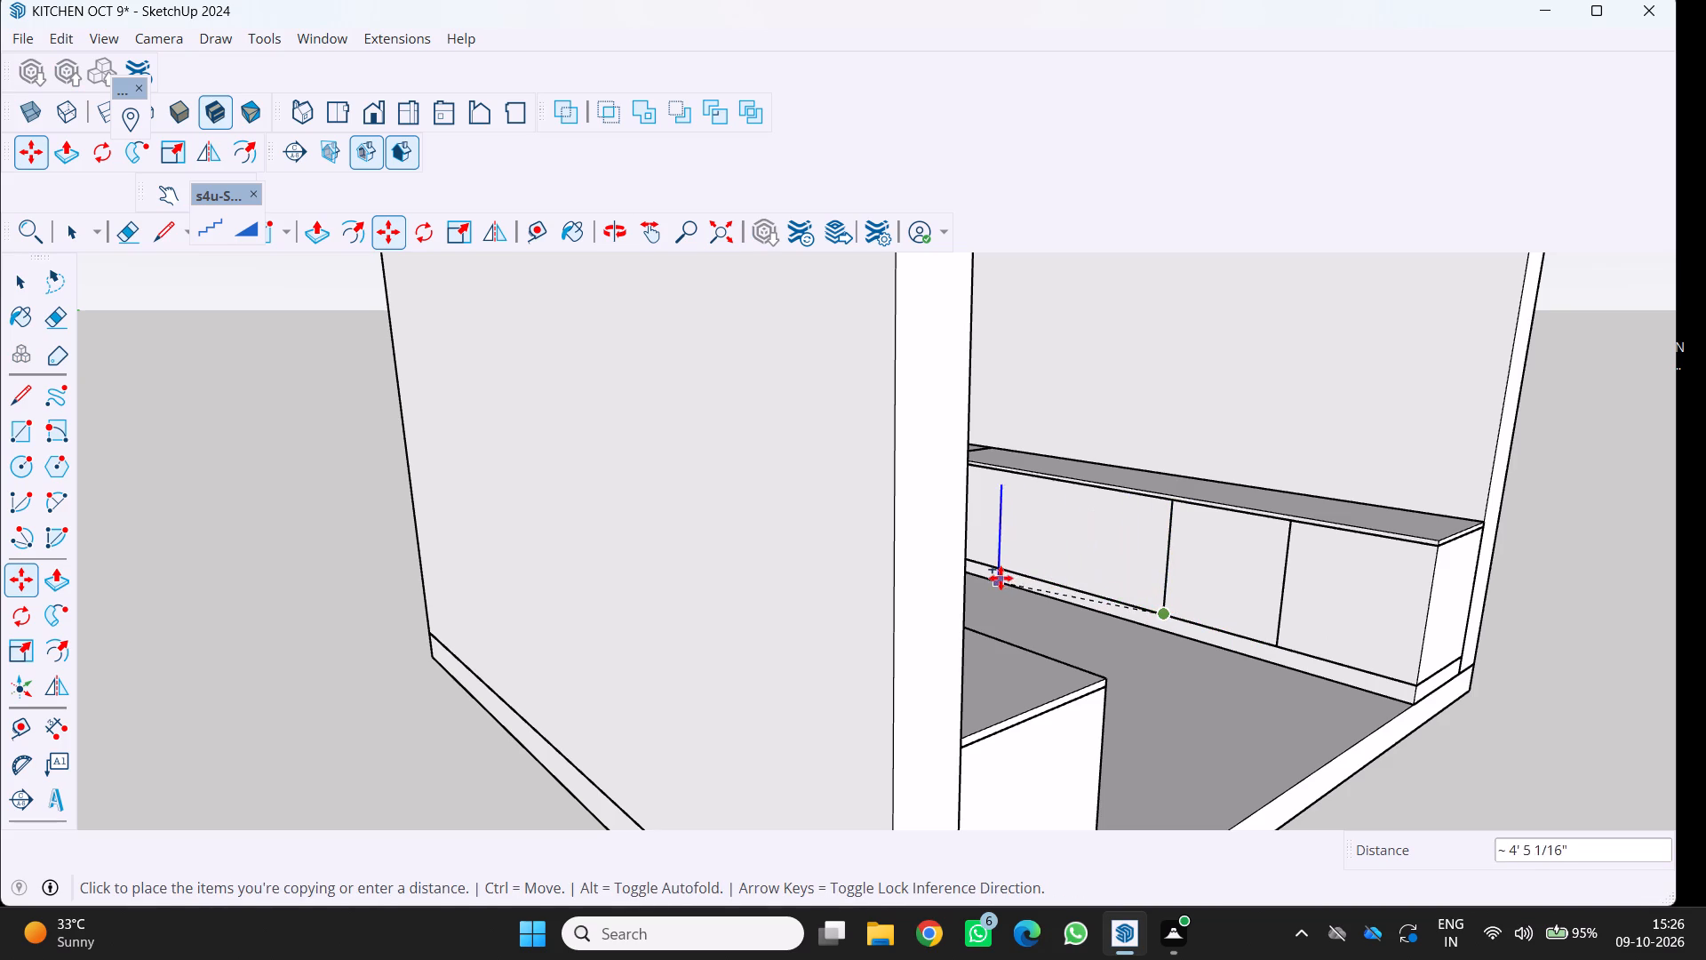
text(2'4)
key(Return)
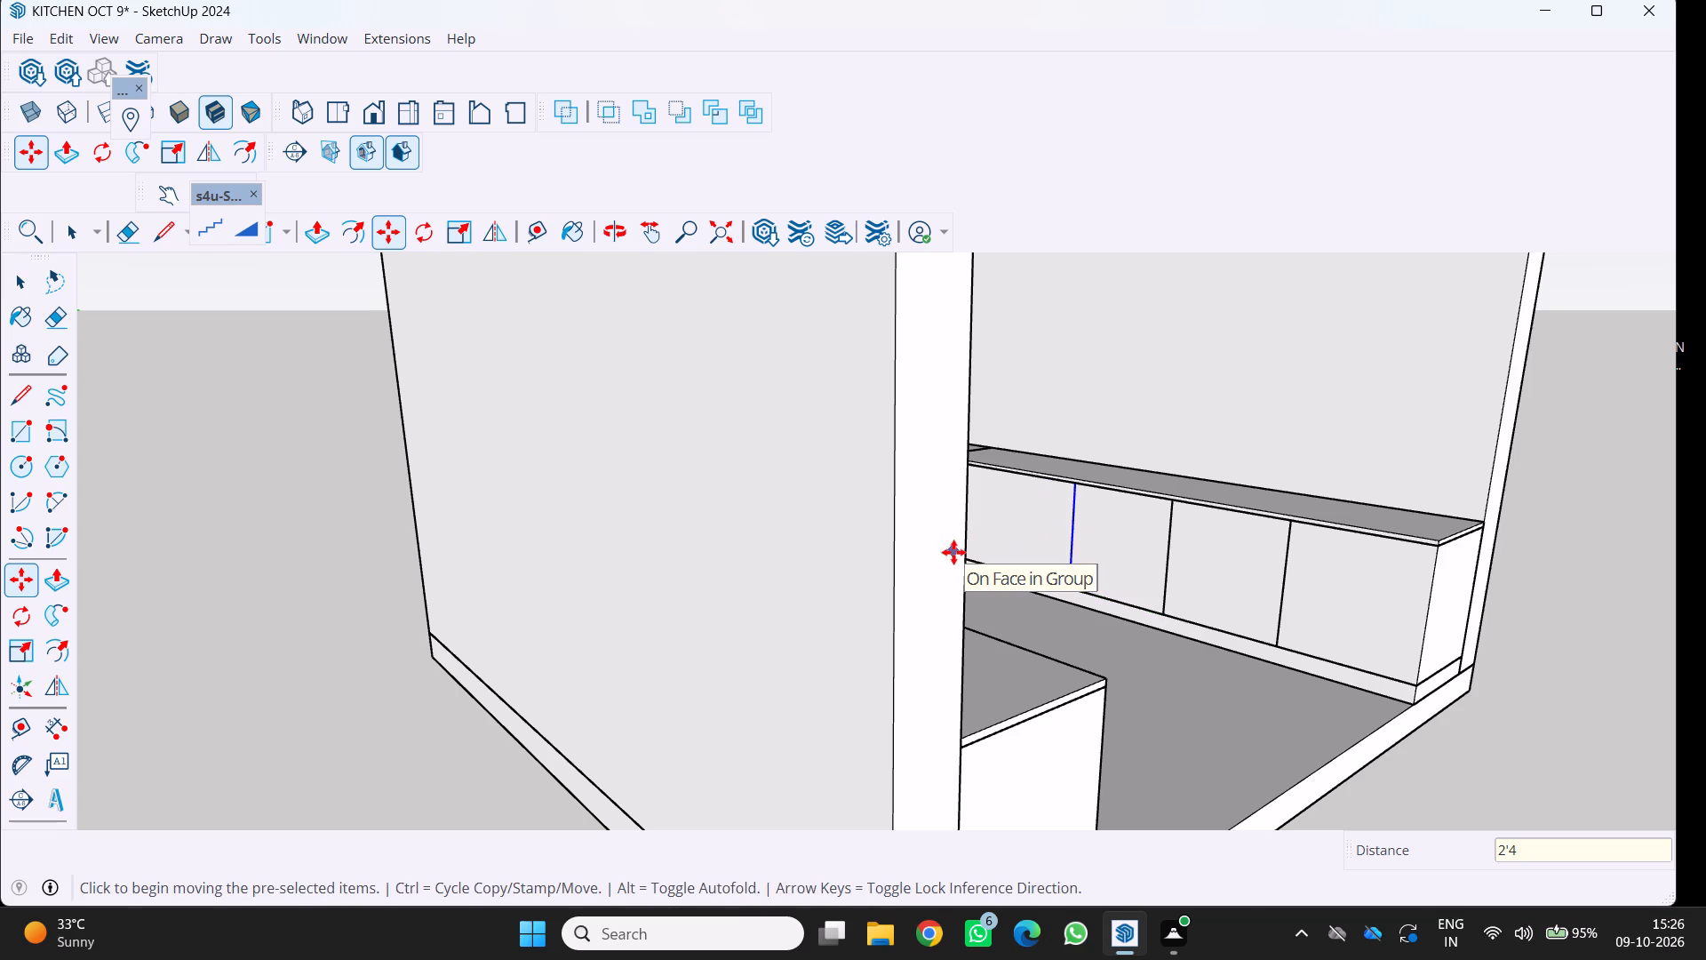
Add a third copy of the vertical panel line 2'4" further along the right-hand run, nearest the back corner.
scroll(969, 582, down, 1)
middle_drag(997, 595, 858, 561)
middle_click(858, 561)
middle_click(858, 561)
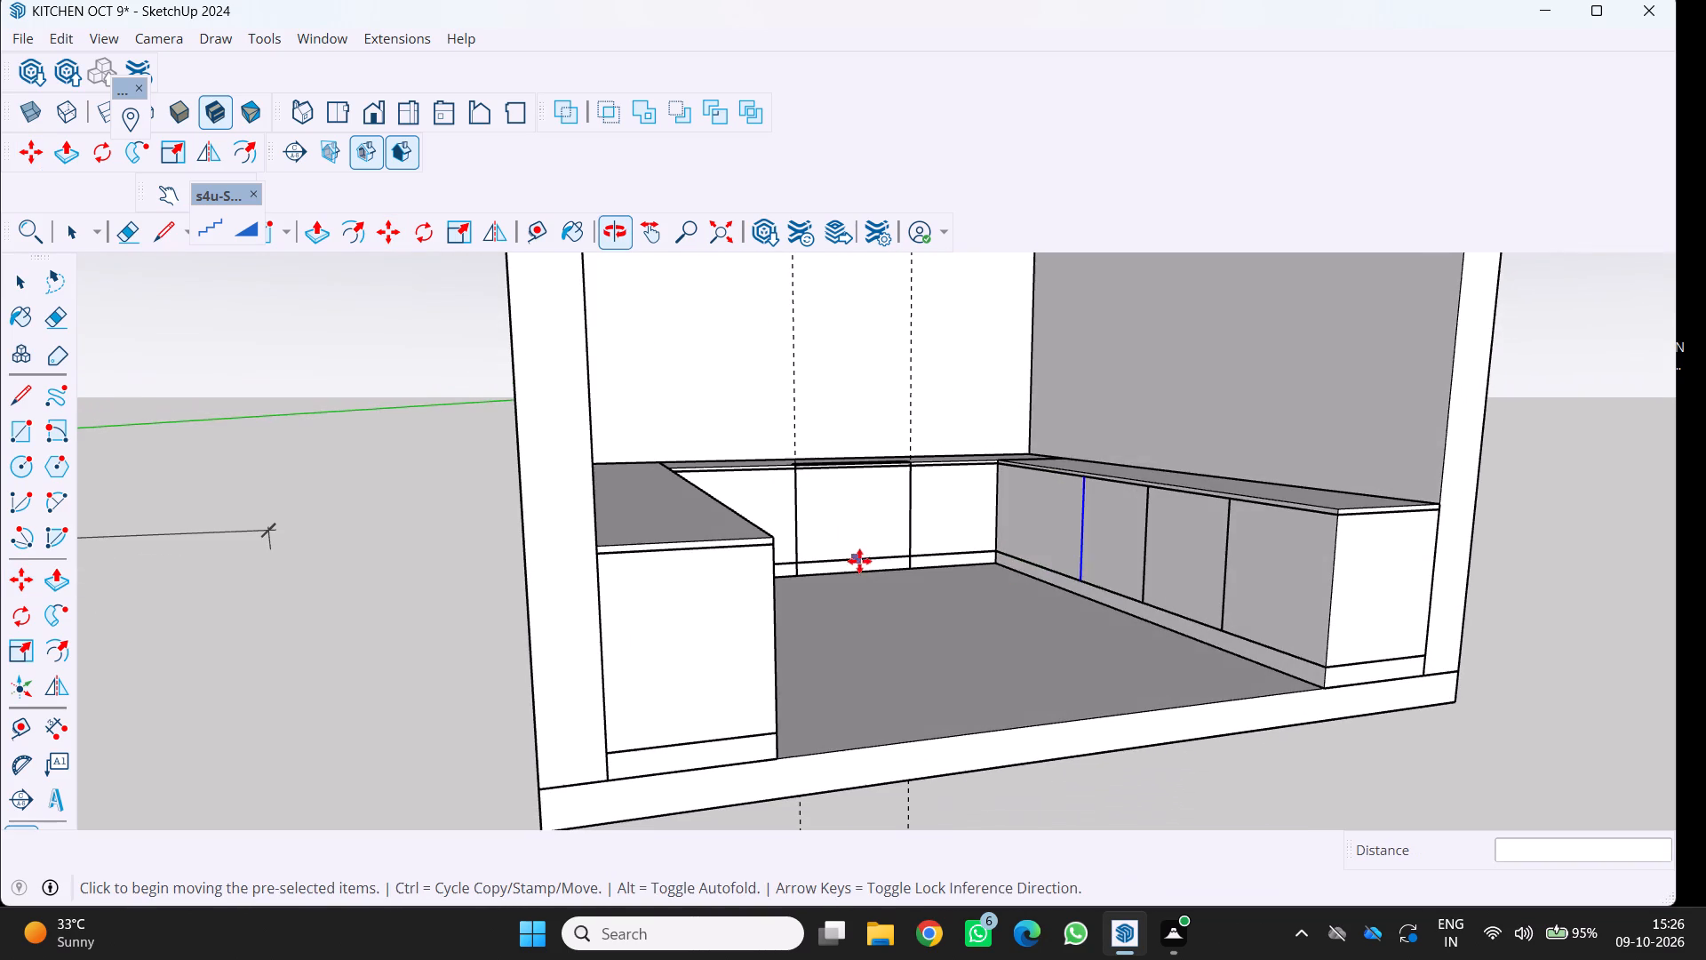
click(1075, 572)
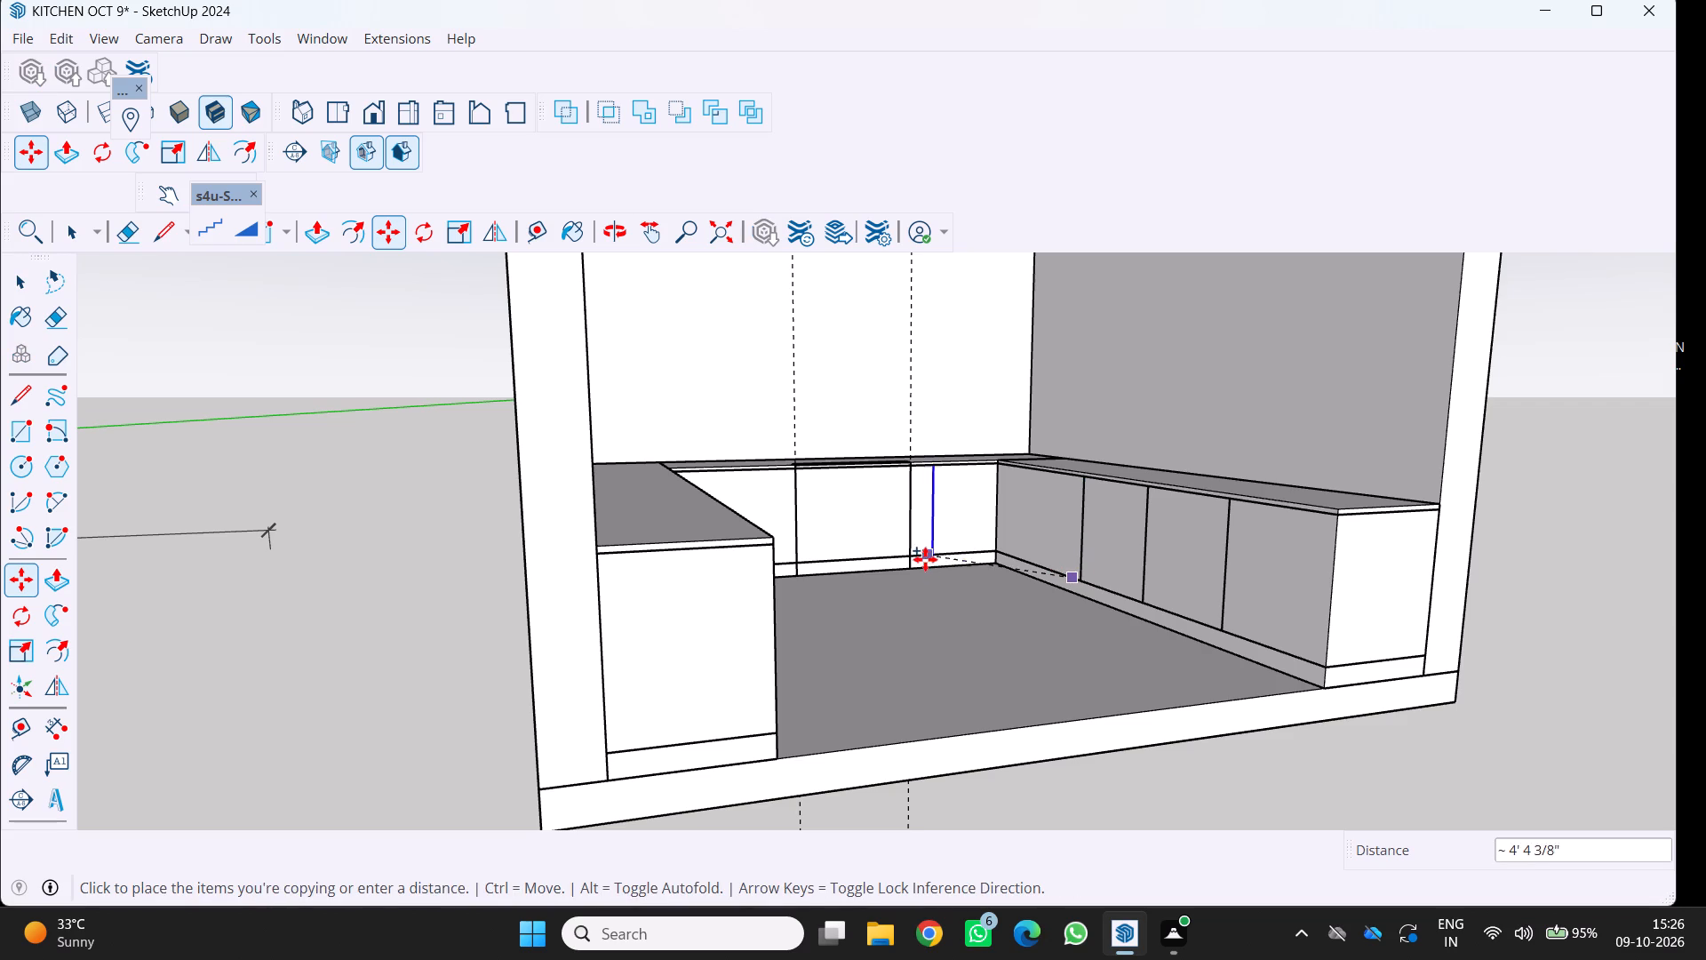
click(1024, 549)
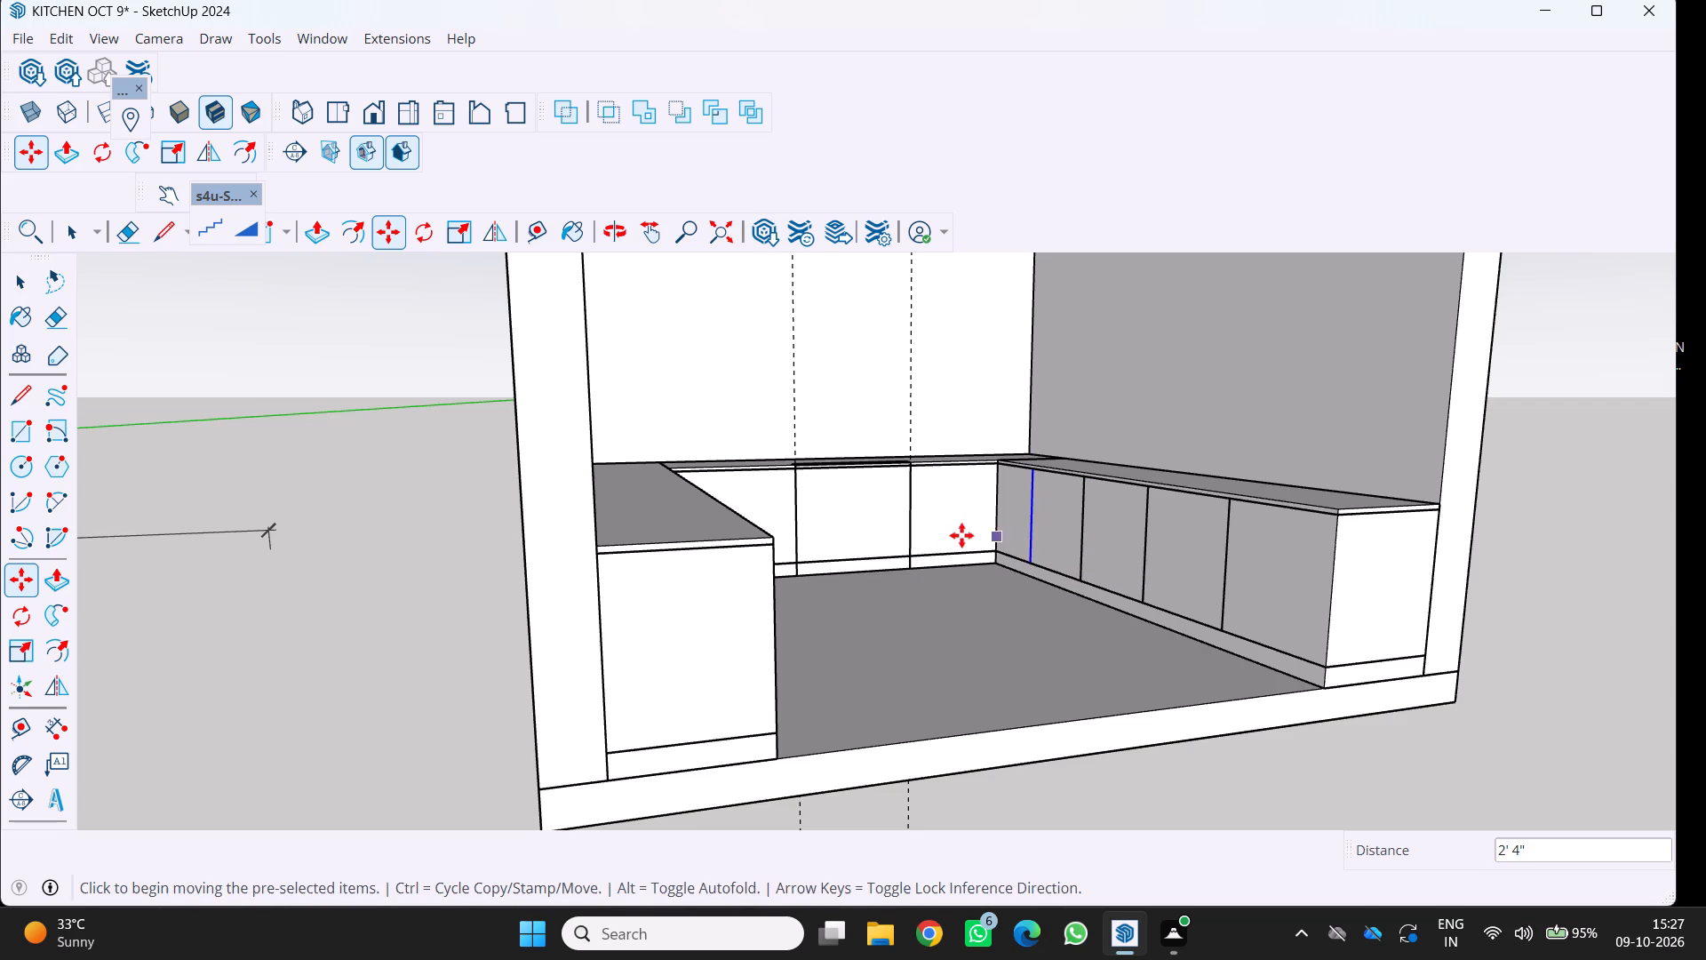
Copy the vertical panel line onto the back run, at the middle unit's right edge and within the section beside the left-hand run.
click(1036, 562)
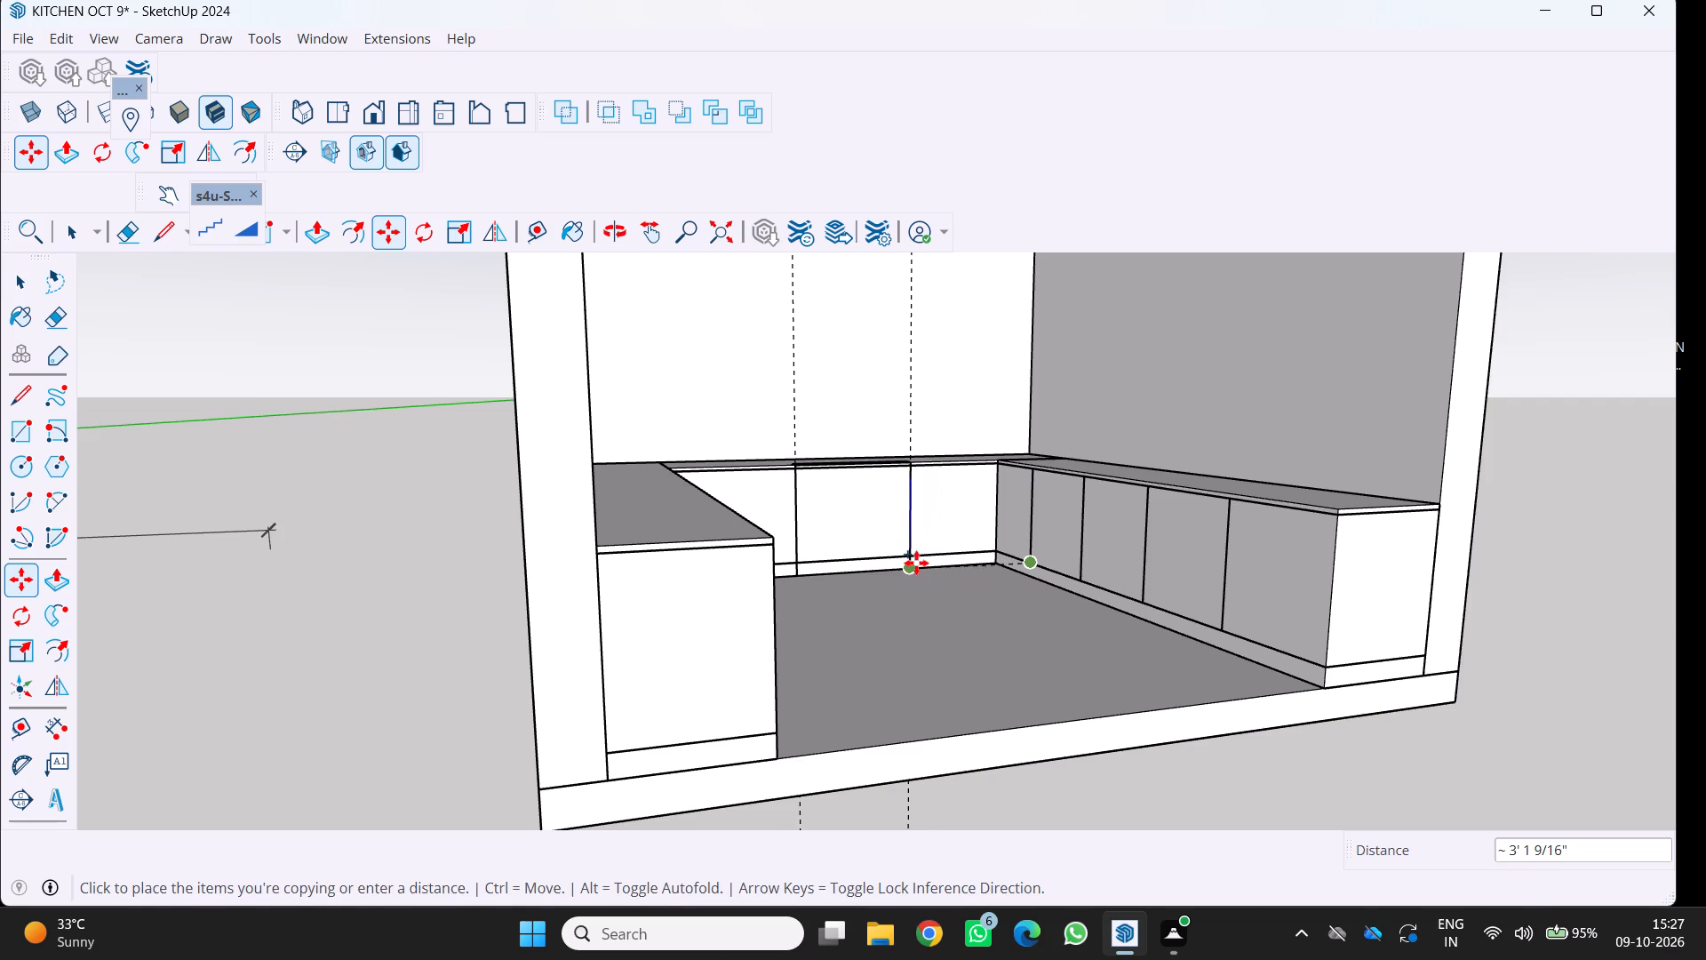
click(915, 563)
scroll(863, 542, down, 1)
middle_drag(863, 542, 757, 555)
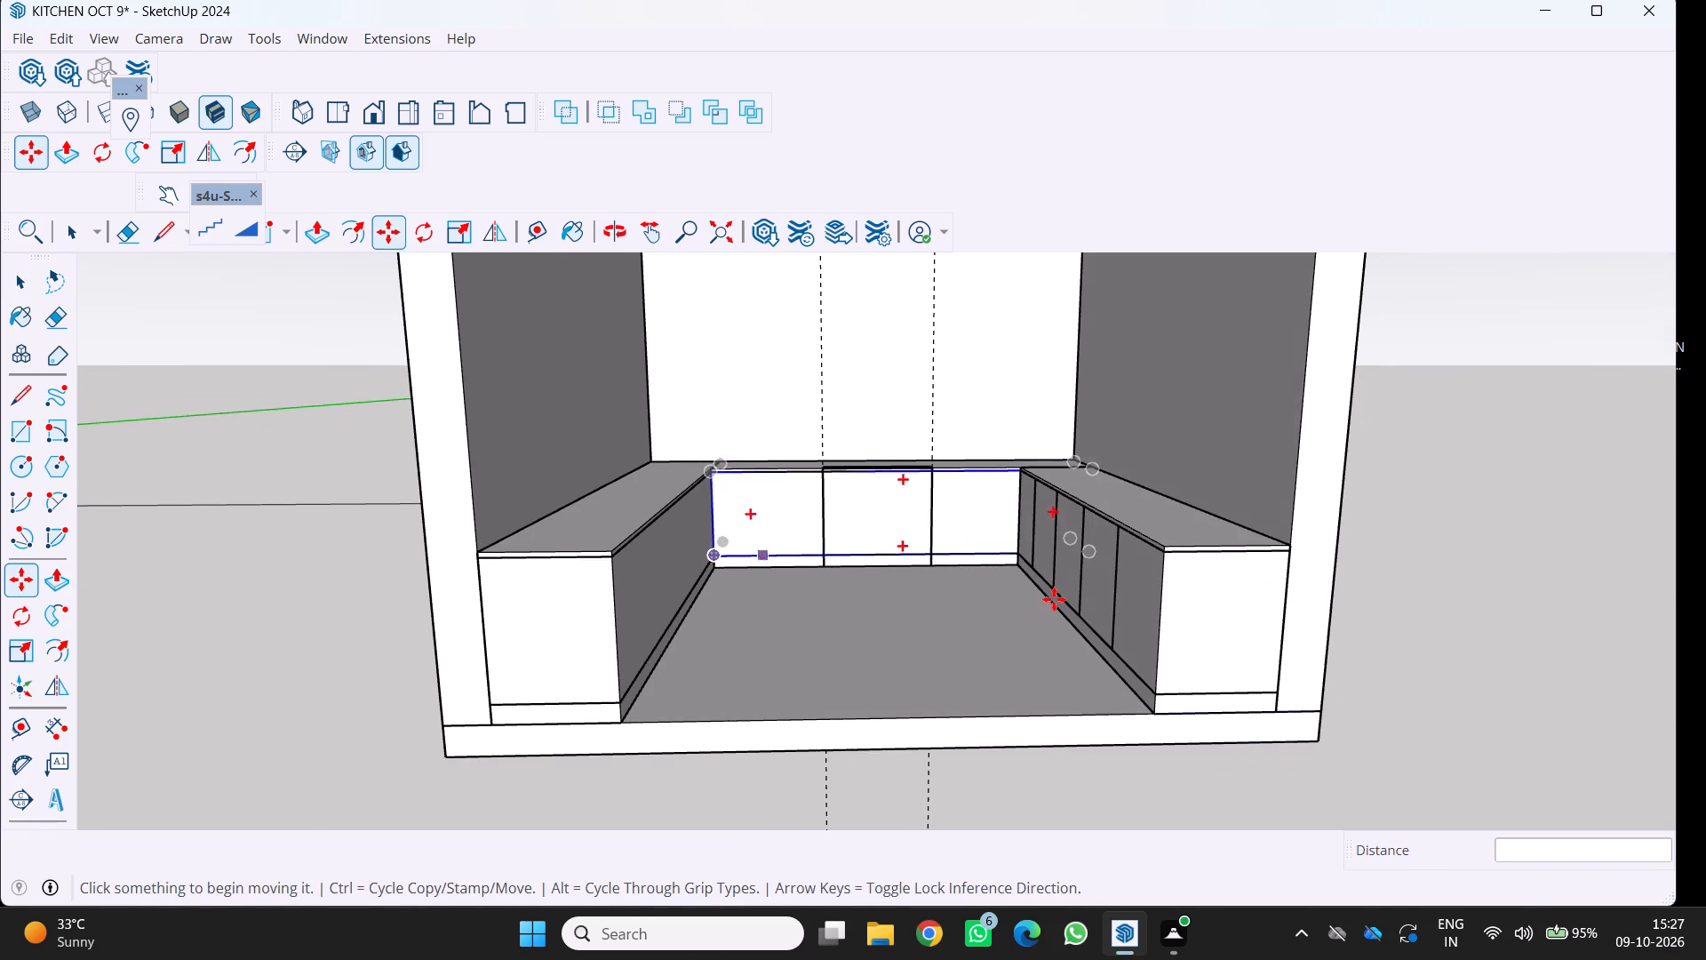
click(937, 550)
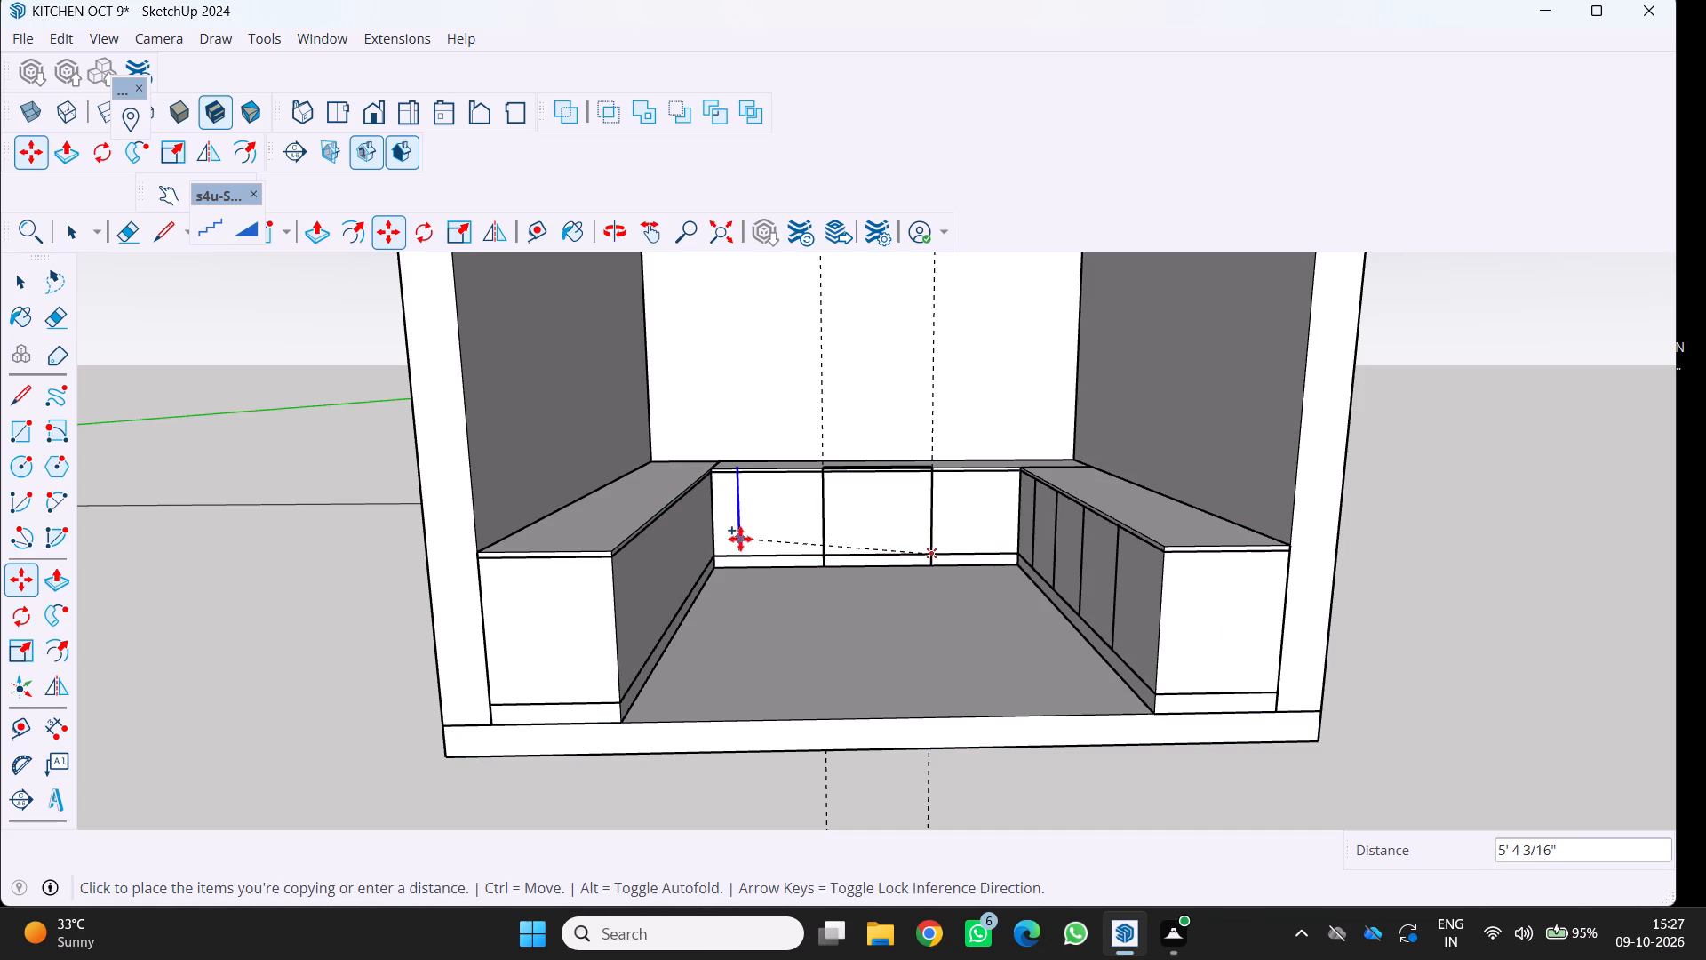
click(751, 544)
key(space)
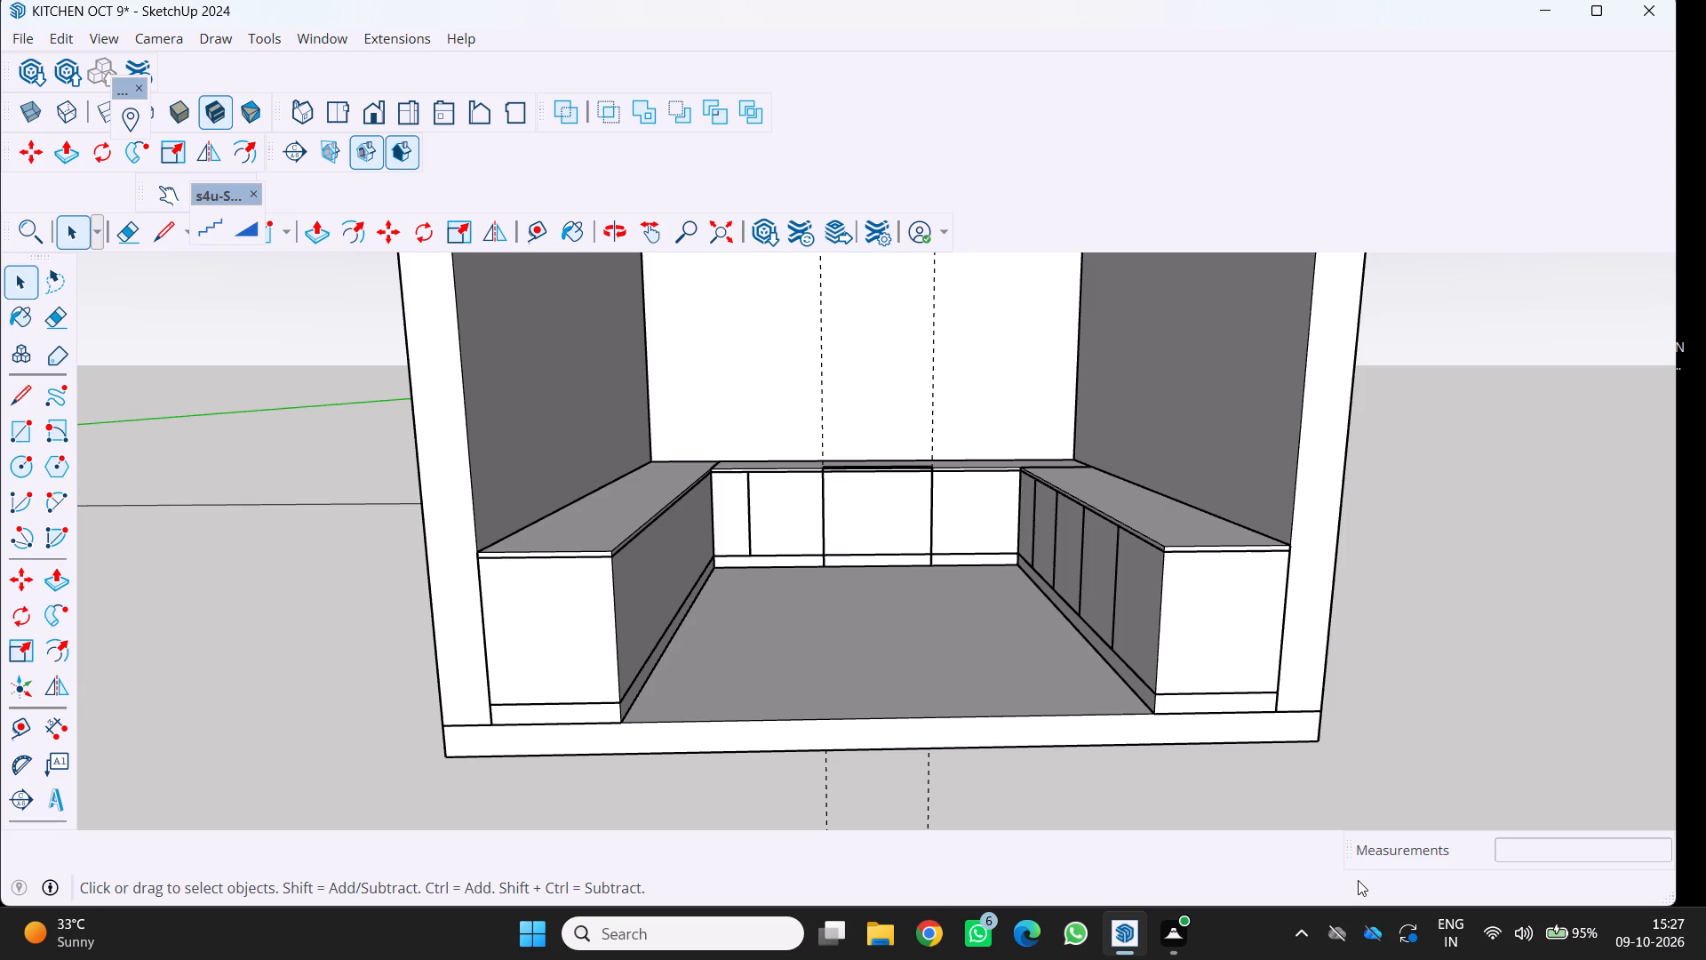
Examine the kitchen from the front, both sides and below, checking the panel divisions on the base runs.
scroll(1351, 900, down, 6)
middle_drag(1306, 812, 1409, 783)
middle_drag(1082, 789, 1084, 790)
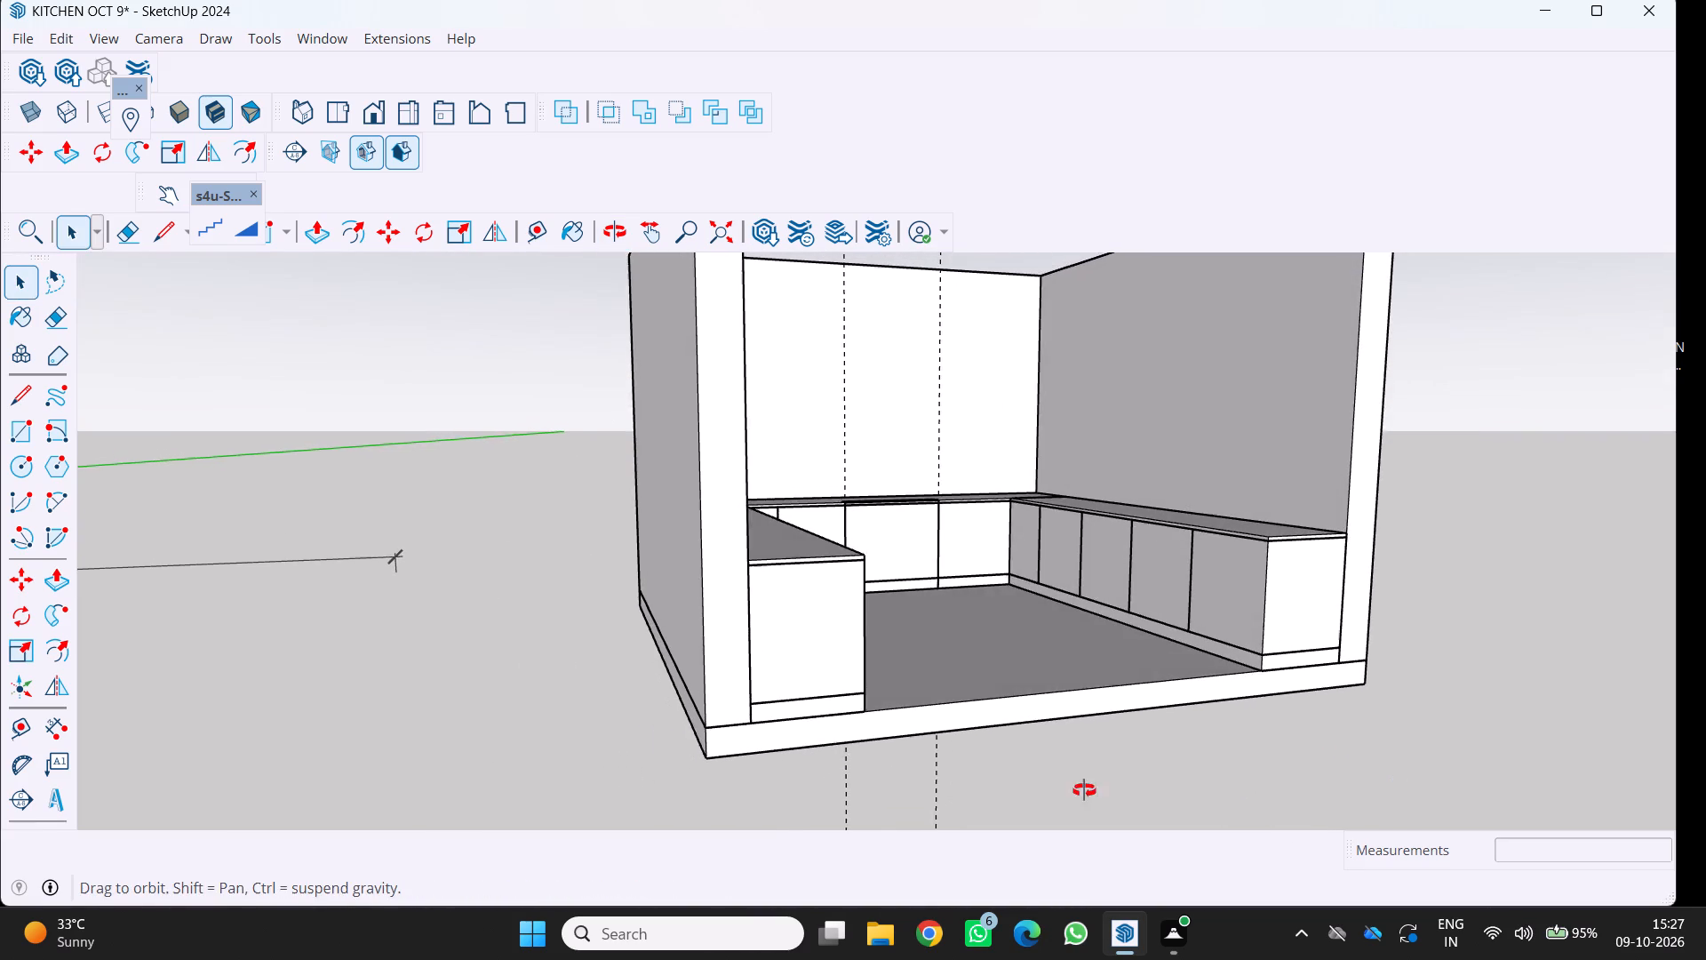
middle_drag(1084, 790, 783, 807)
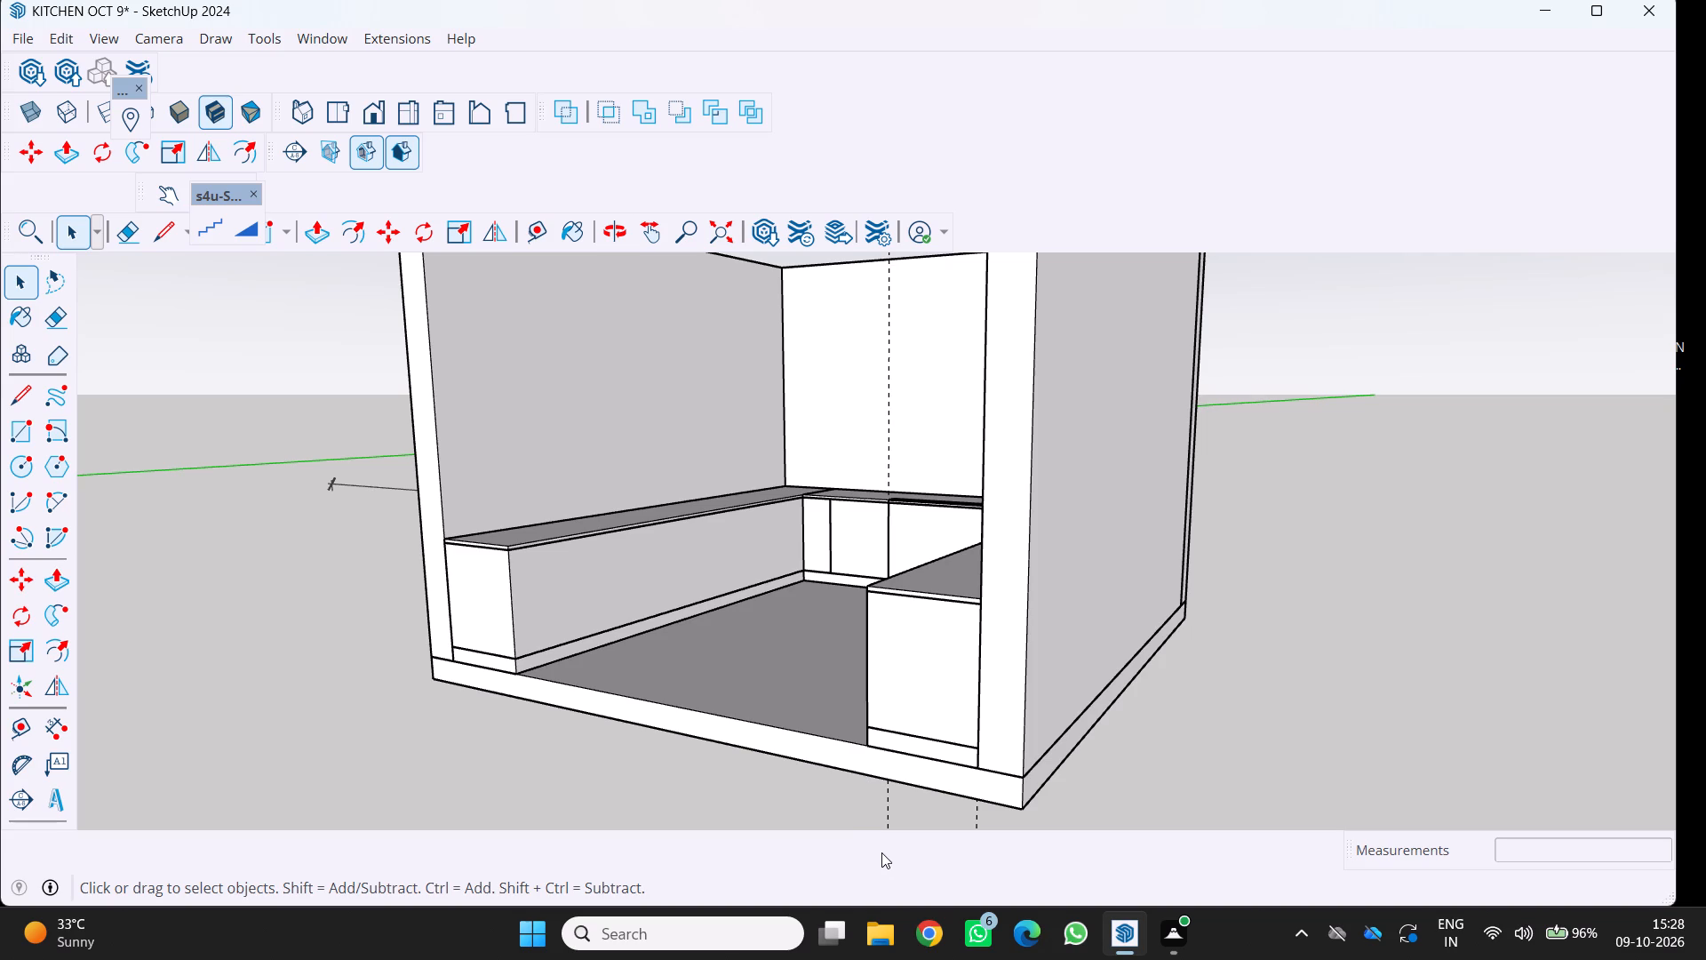
scroll(874, 849, down, 5)
middle_drag(861, 844, 1140, 804)
scroll(637, 635, down, 3)
middle_drag(646, 638, 939, 492)
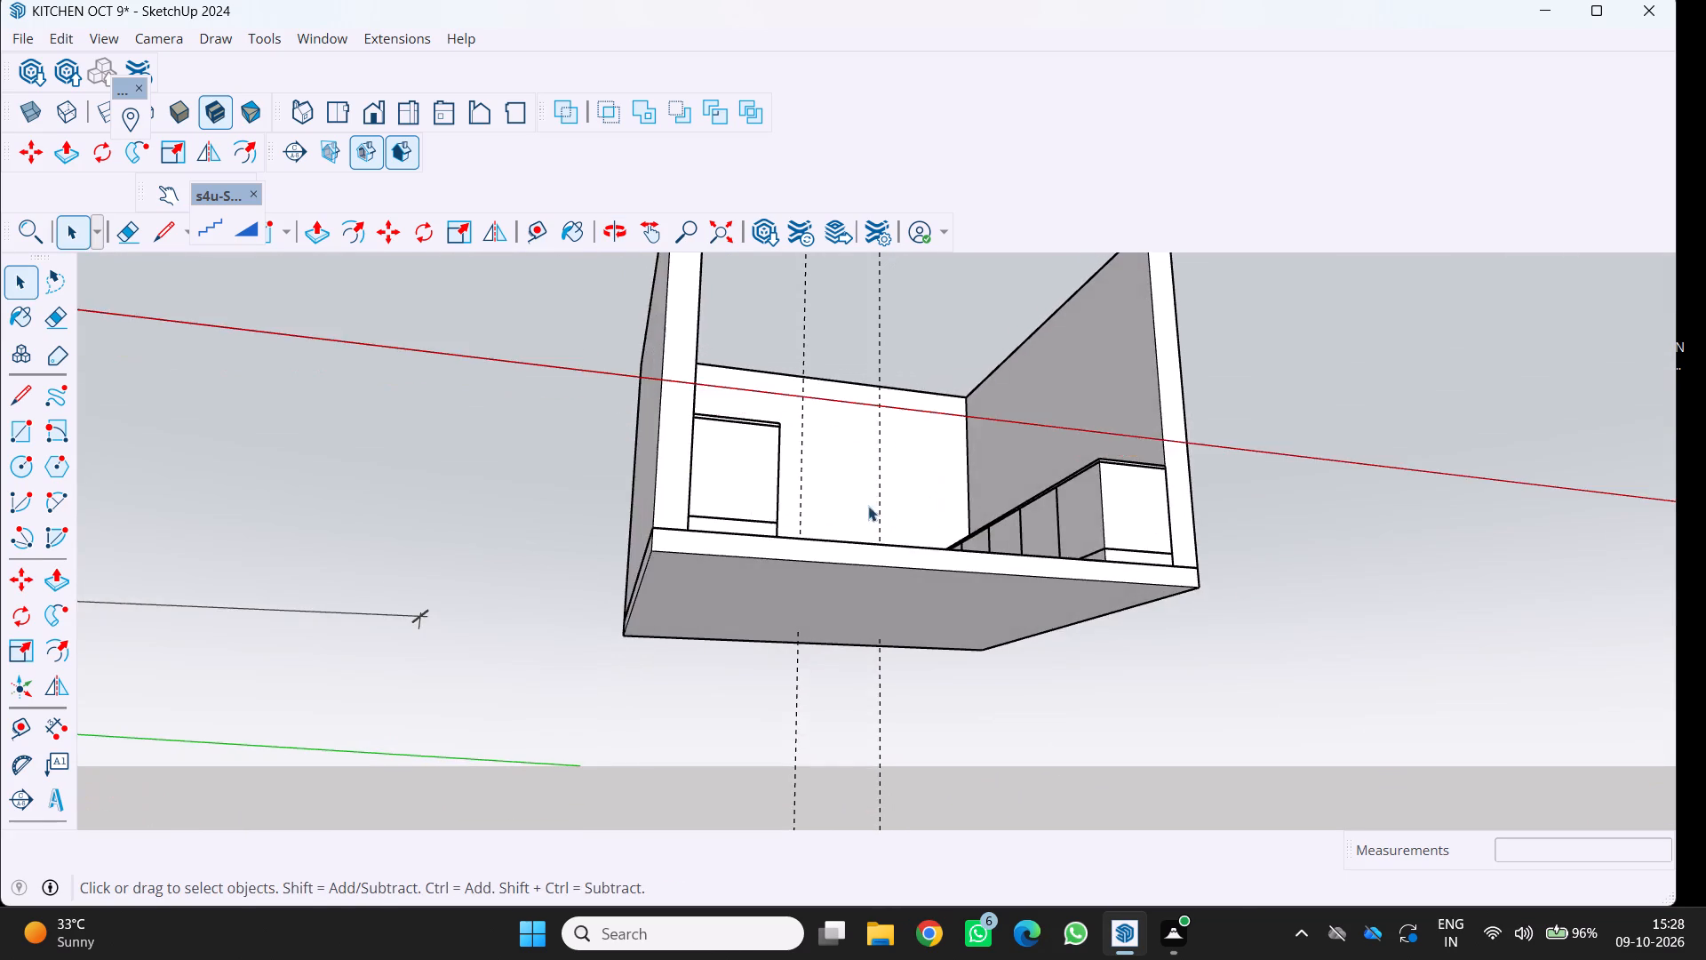
scroll(867, 507, up, 1)
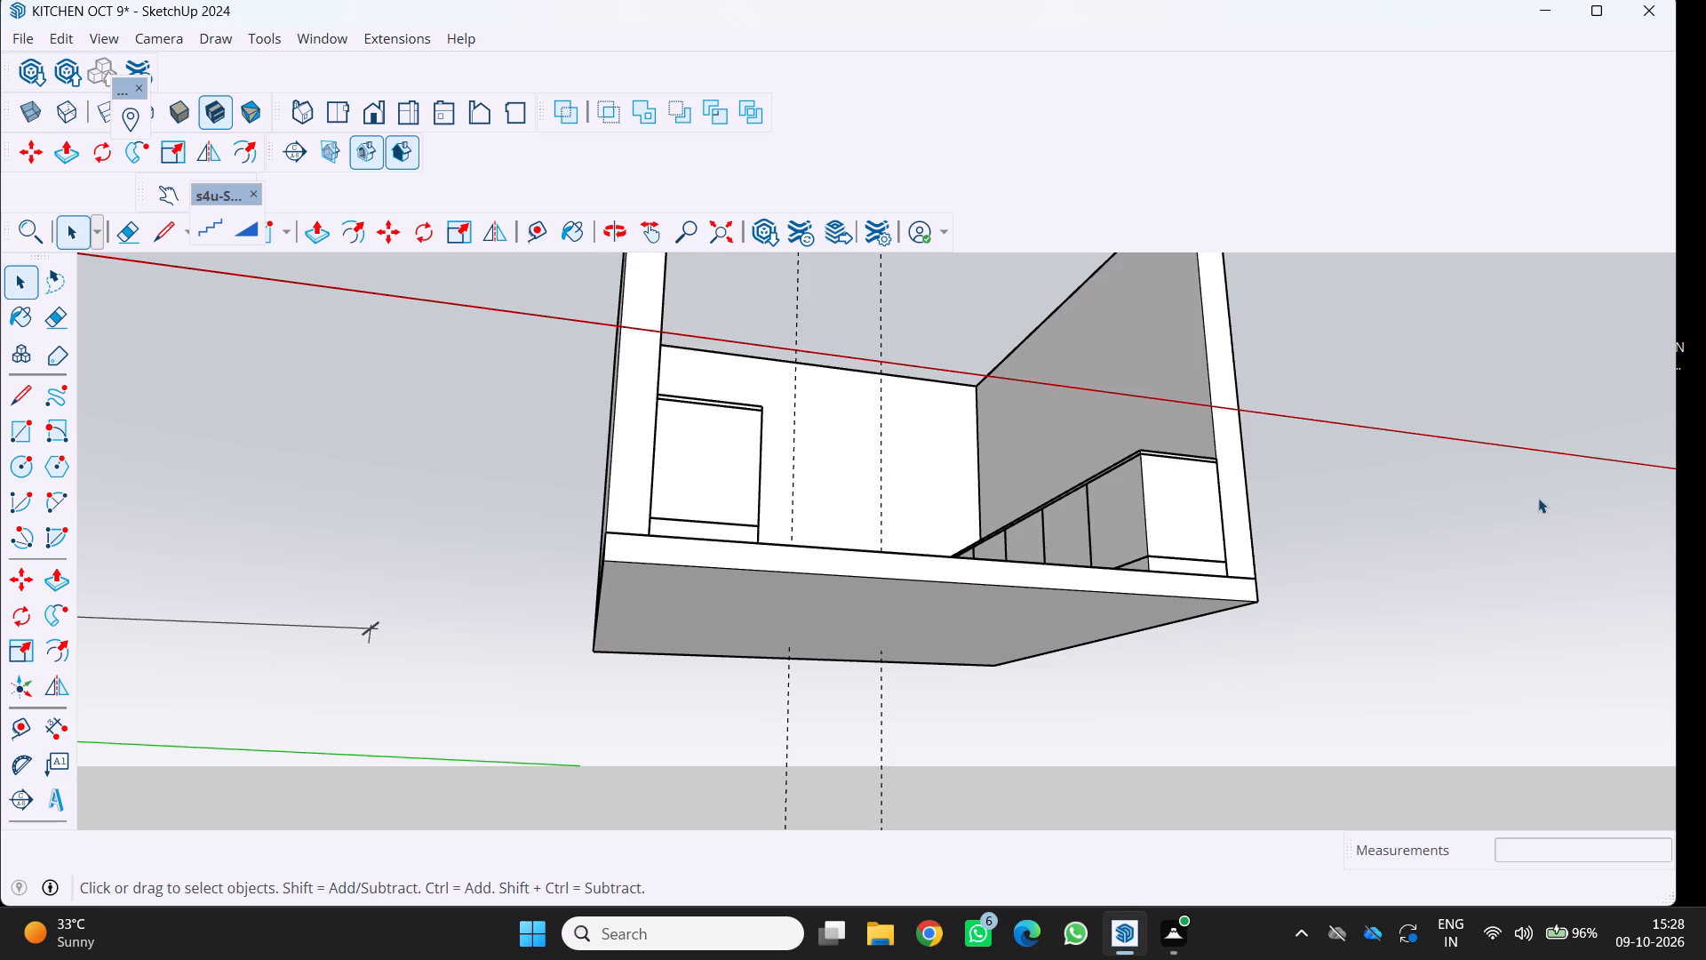
scroll(1375, 511, down, 5)
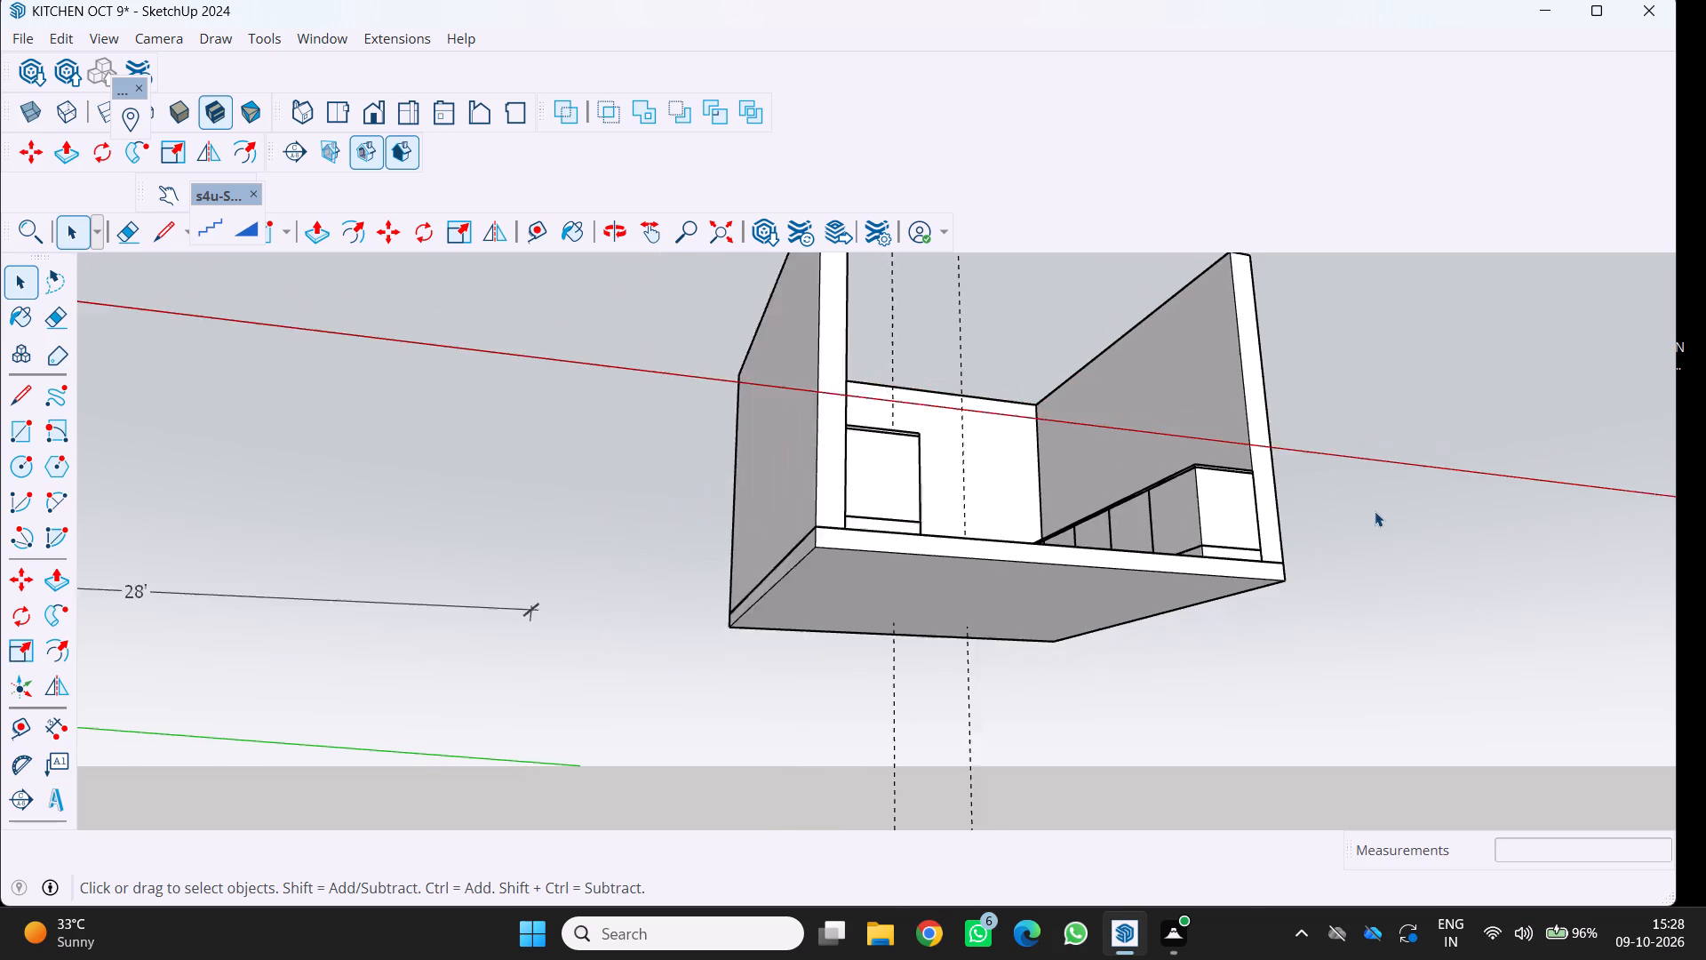
Delete the long rear edge of the rectangular outline on the back countertop above the middle base unit.
middle_drag(1373, 510, 1103, 793)
scroll(1112, 787, up, 1)
scroll(1018, 668, up, 4)
middle_drag(974, 648, 1047, 697)
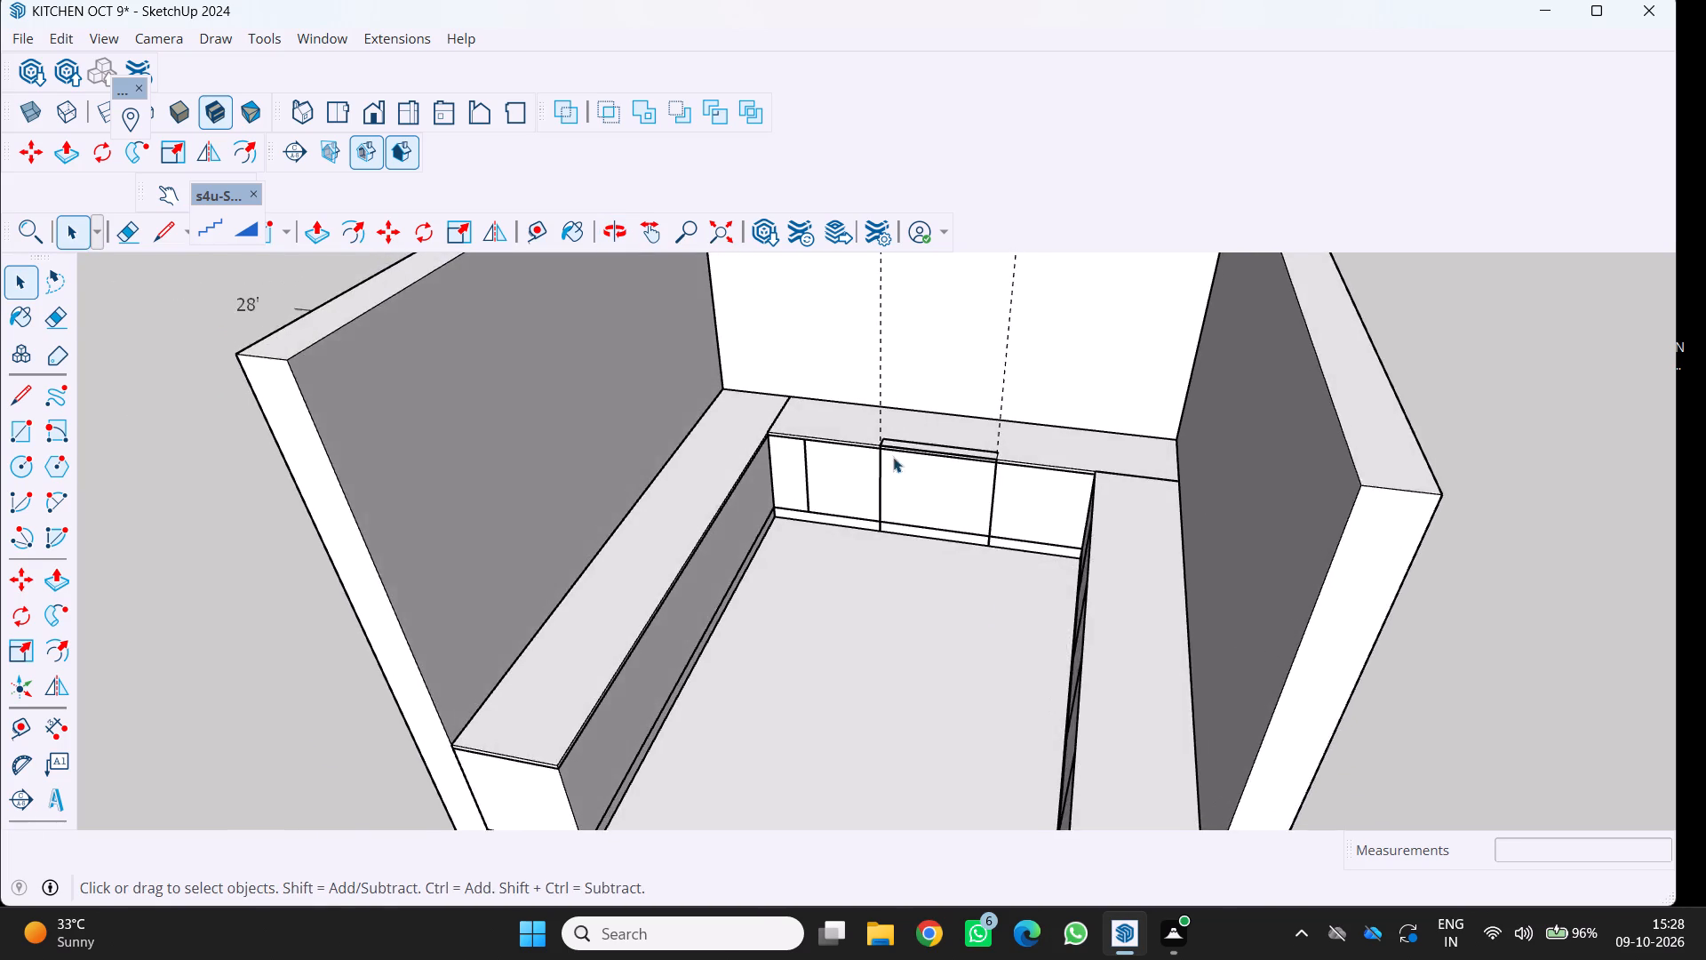
scroll(872, 432, up, 5)
middle_drag(1215, 515, 1216, 669)
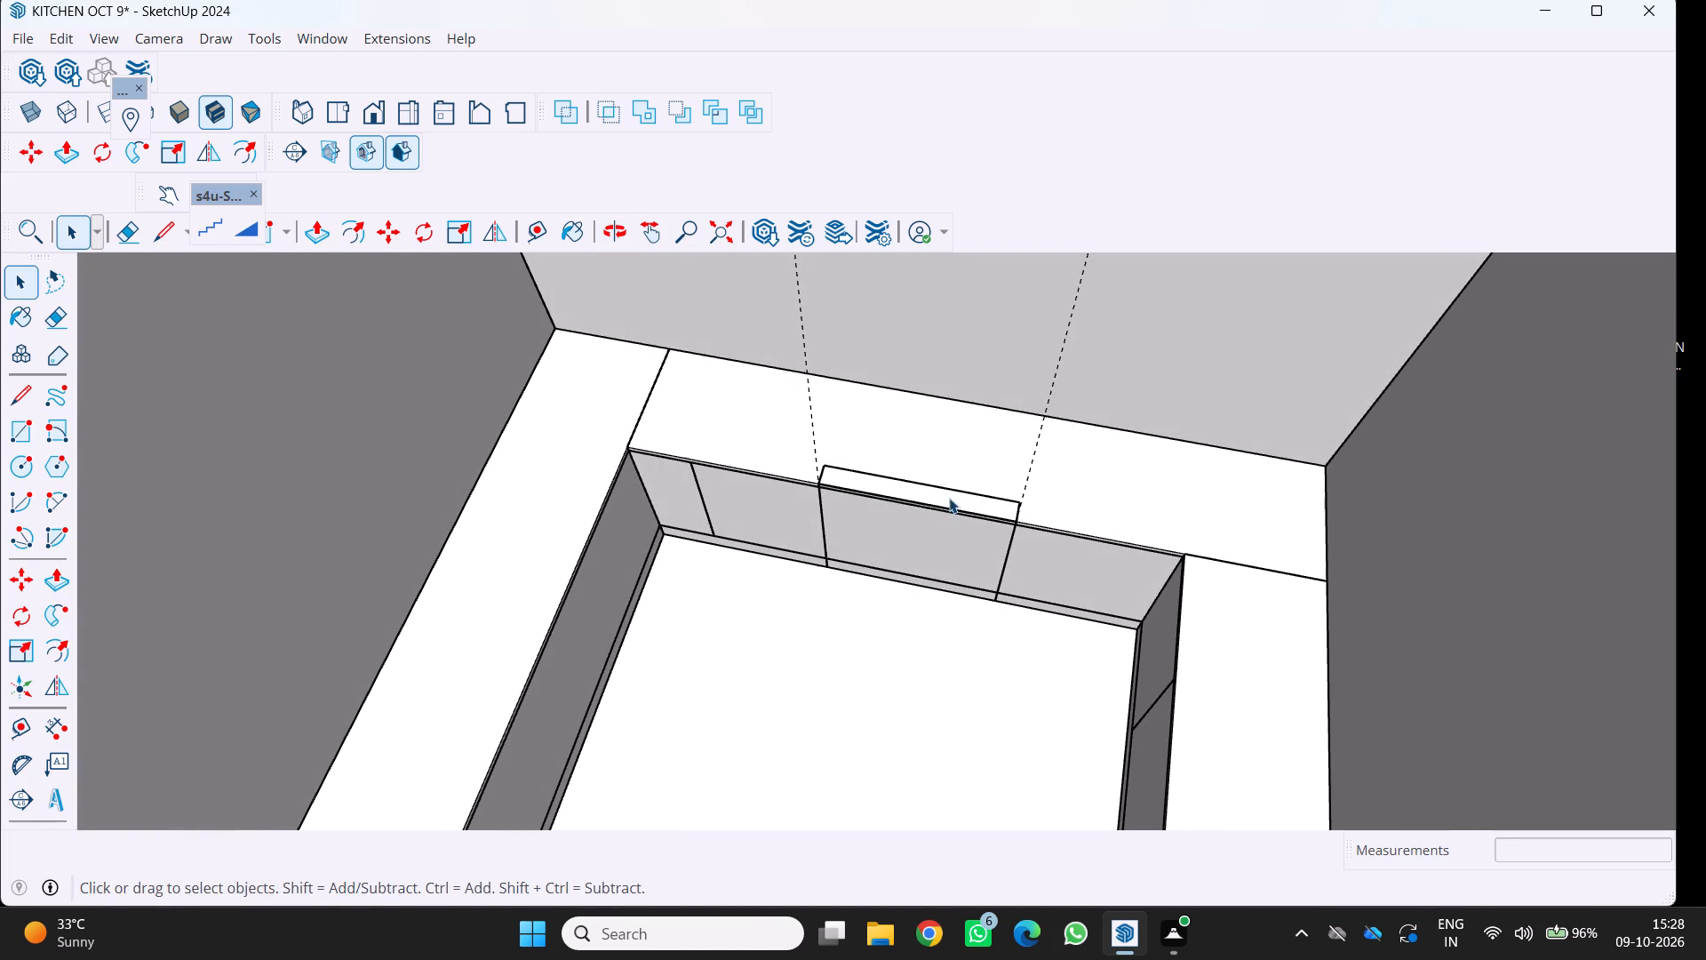
click(946, 486)
click(946, 484)
triple_click(943, 484)
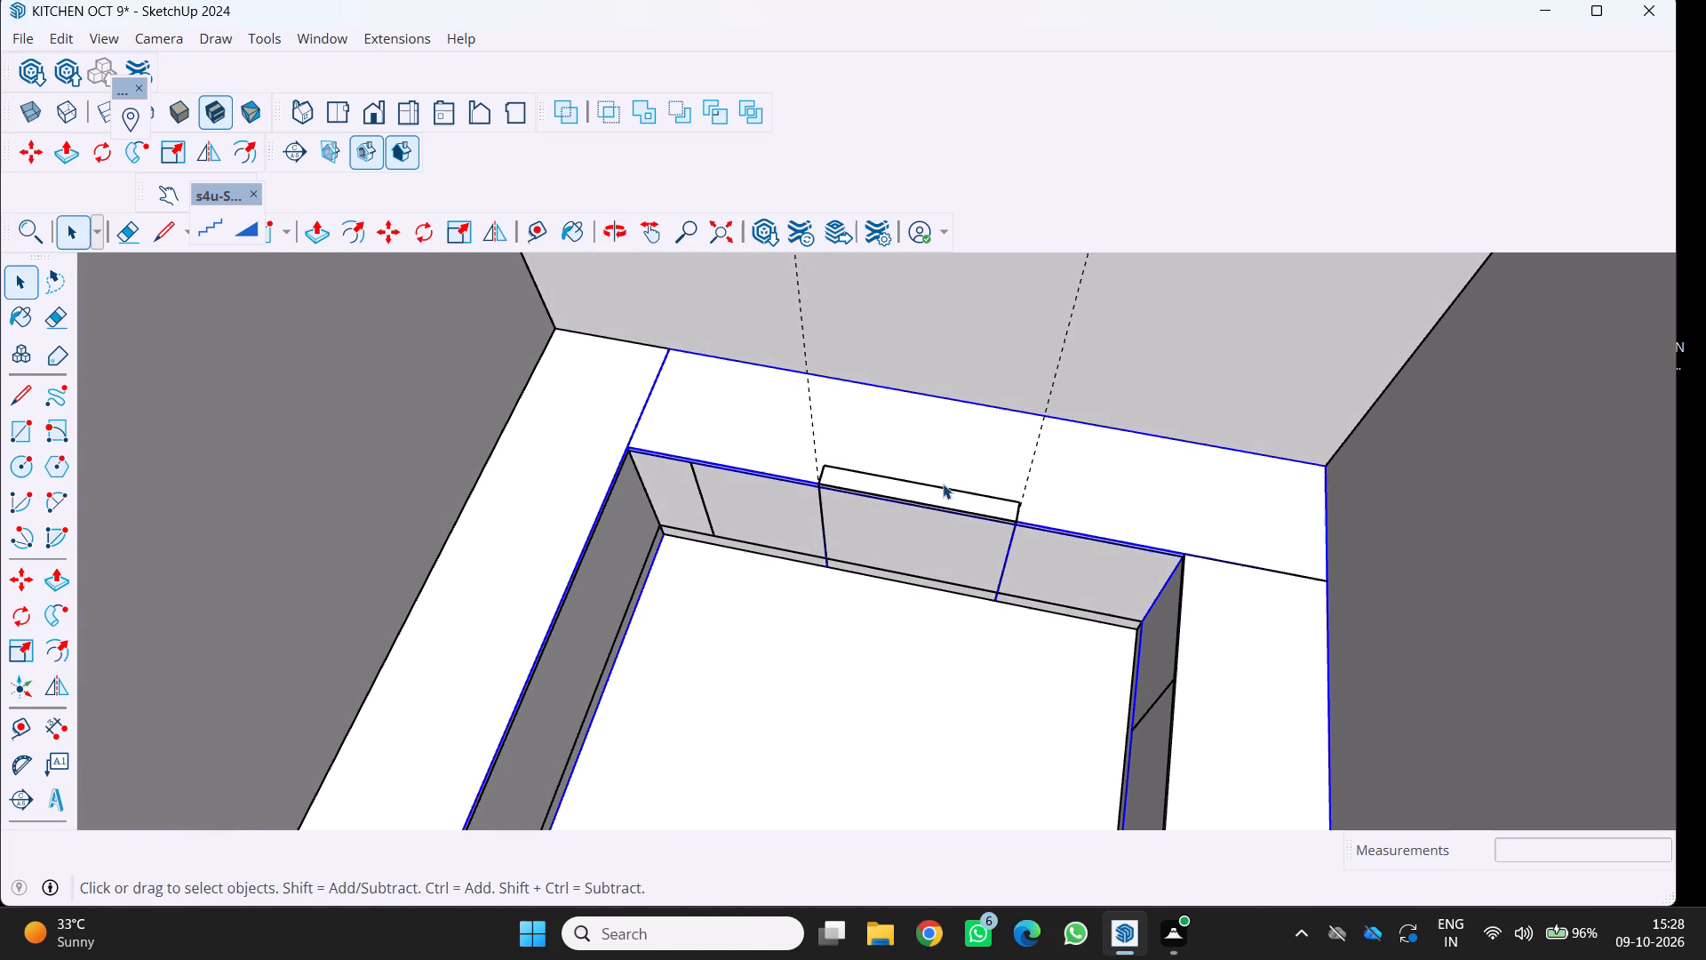
scroll(936, 486, up, 2)
middle_click(936, 486)
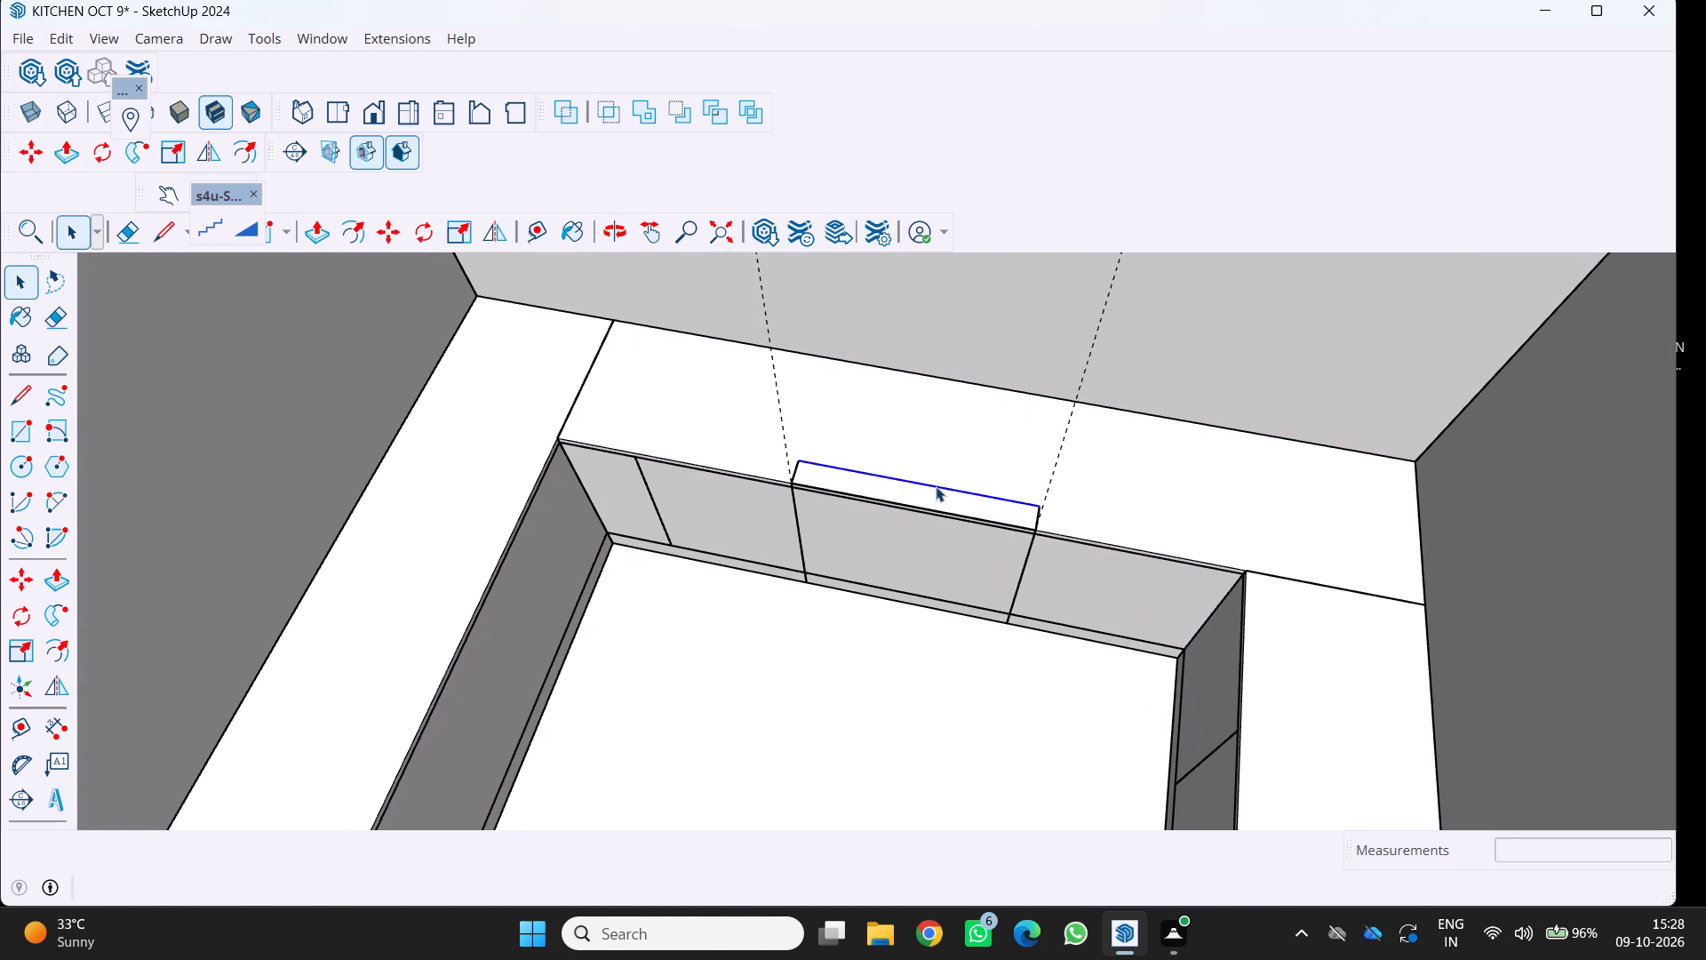
key(Delete)
Delete the two short side edges left from the rectangular outline on the back countertop.
scroll(774, 523, up, 16)
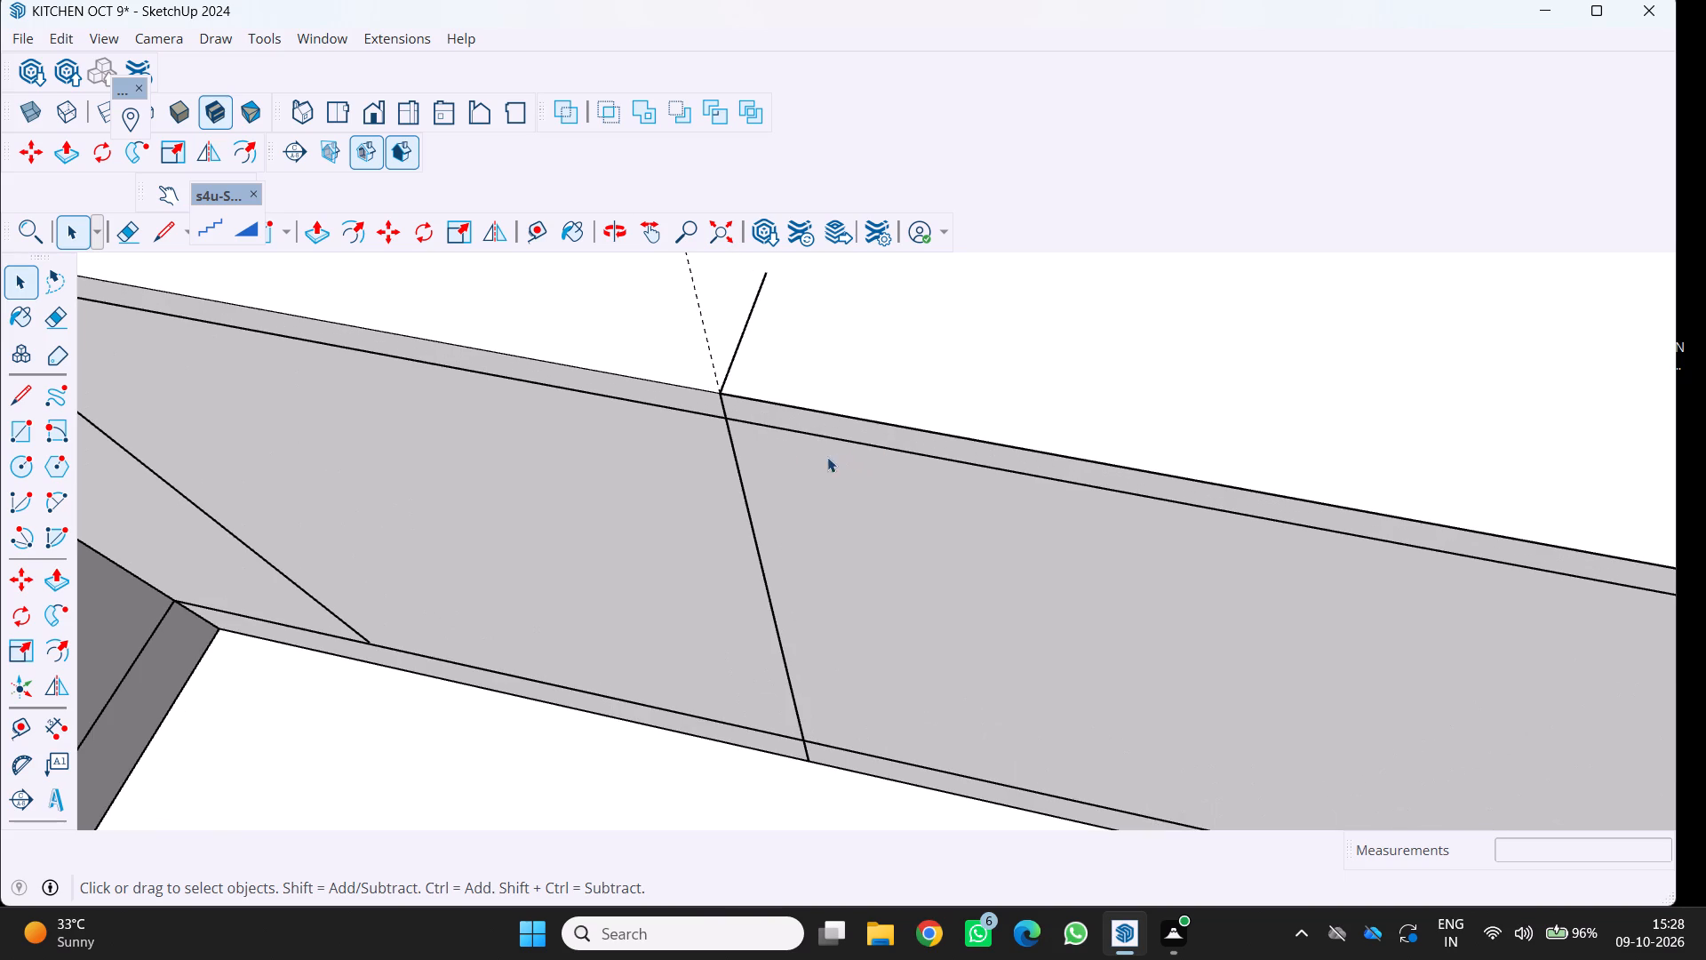
click(725, 365)
key(Delete)
scroll(892, 402, down, 6)
scroll(1347, 403, down, 5)
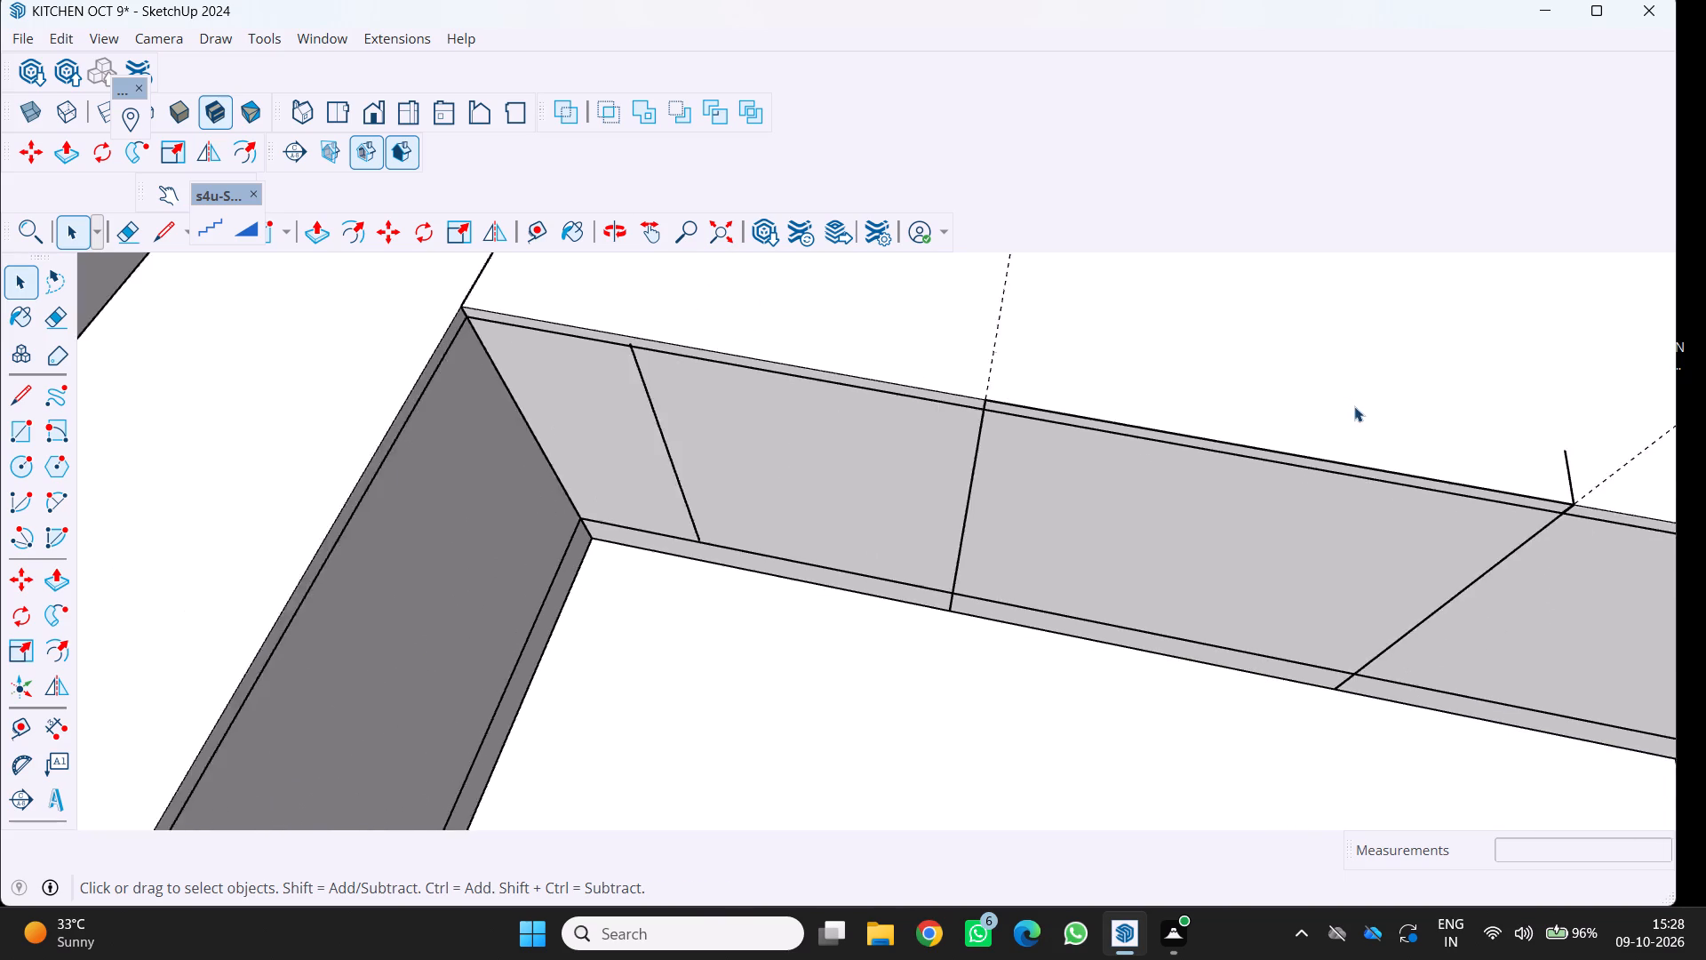
scroll(1354, 406, down, 4)
scroll(1606, 481, up, 3)
scroll(1493, 459, up, 1)
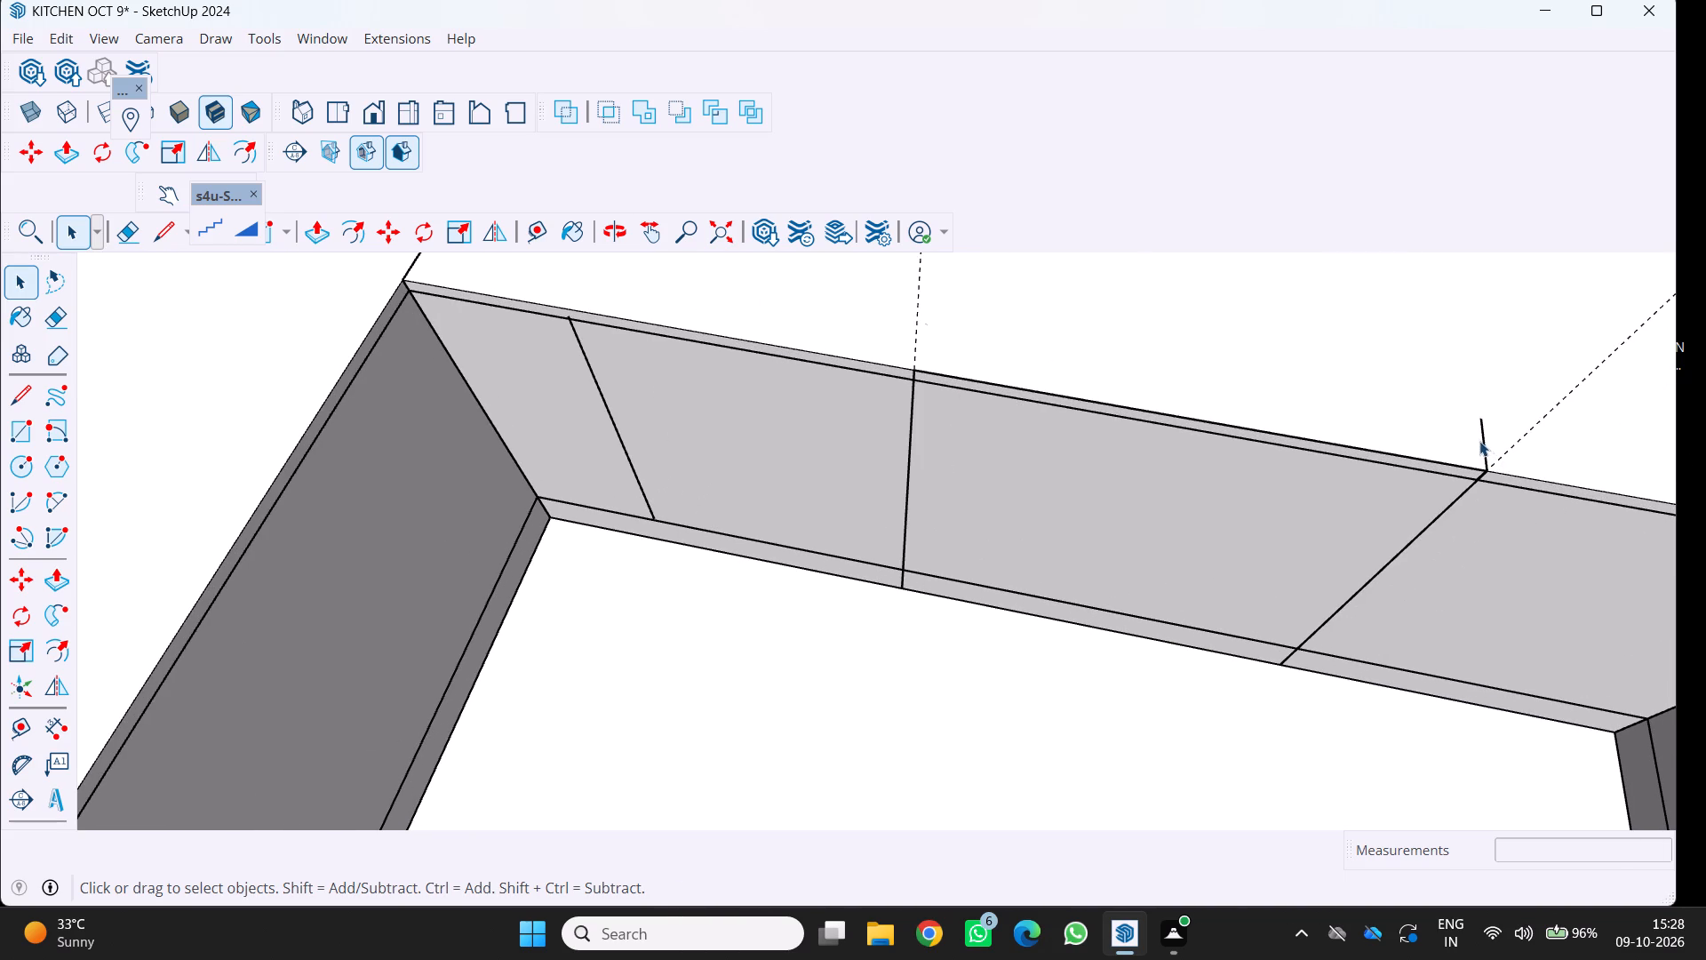
click(1483, 441)
key(Delete)
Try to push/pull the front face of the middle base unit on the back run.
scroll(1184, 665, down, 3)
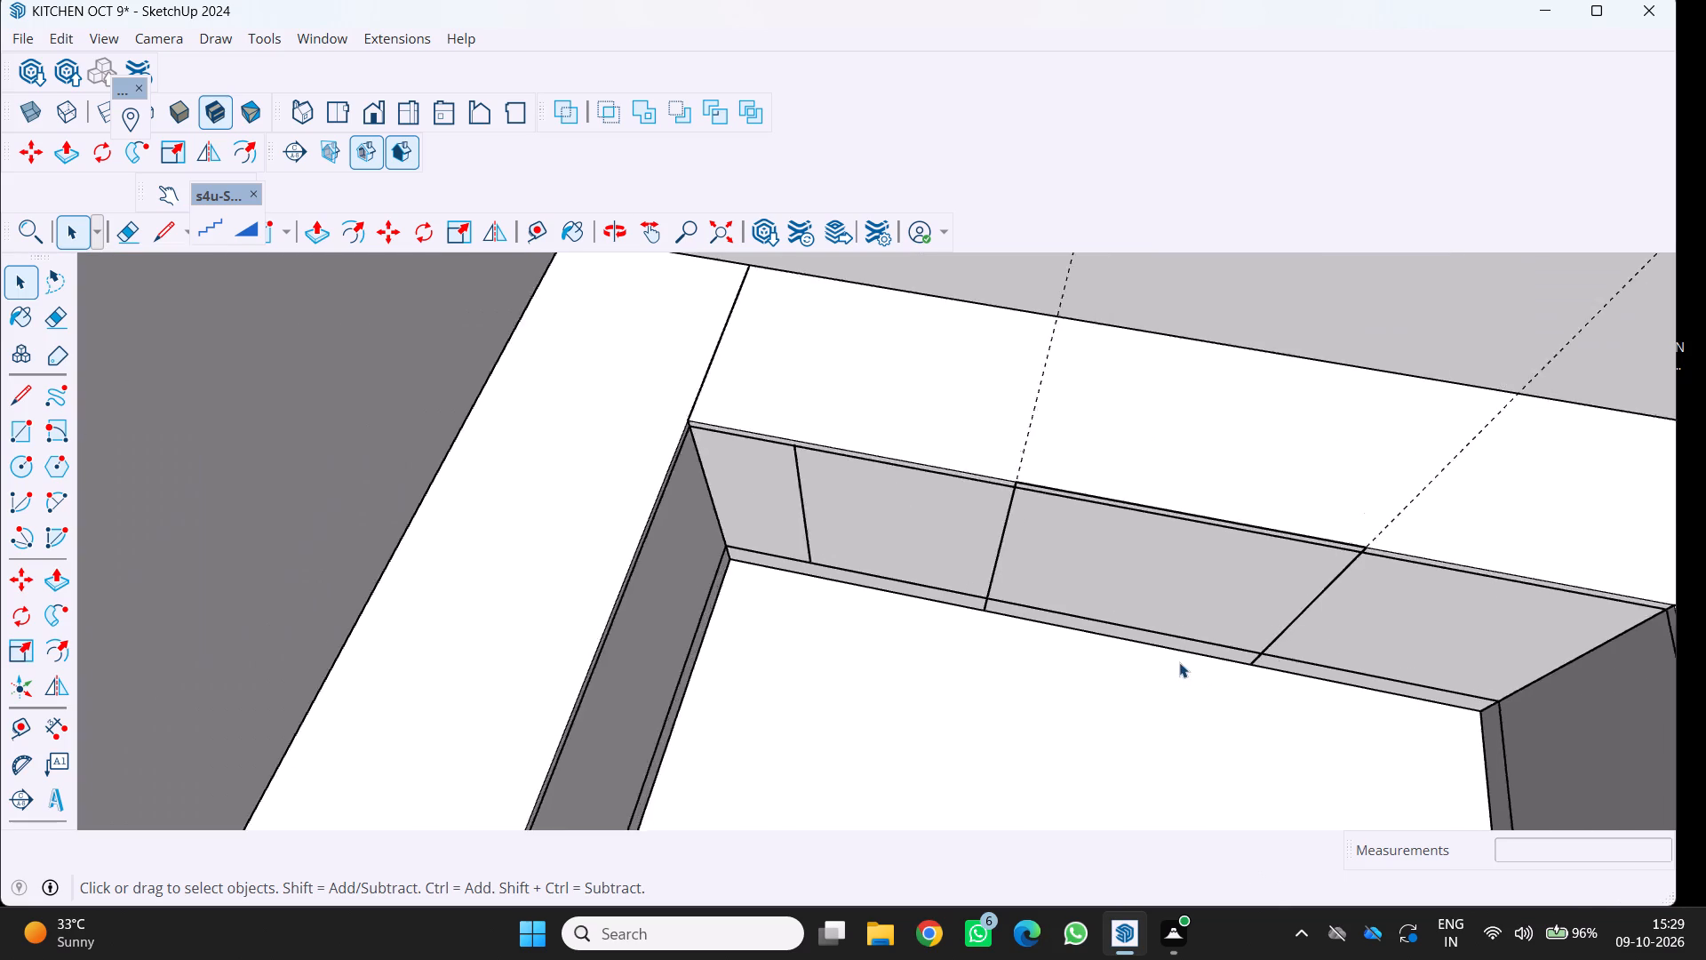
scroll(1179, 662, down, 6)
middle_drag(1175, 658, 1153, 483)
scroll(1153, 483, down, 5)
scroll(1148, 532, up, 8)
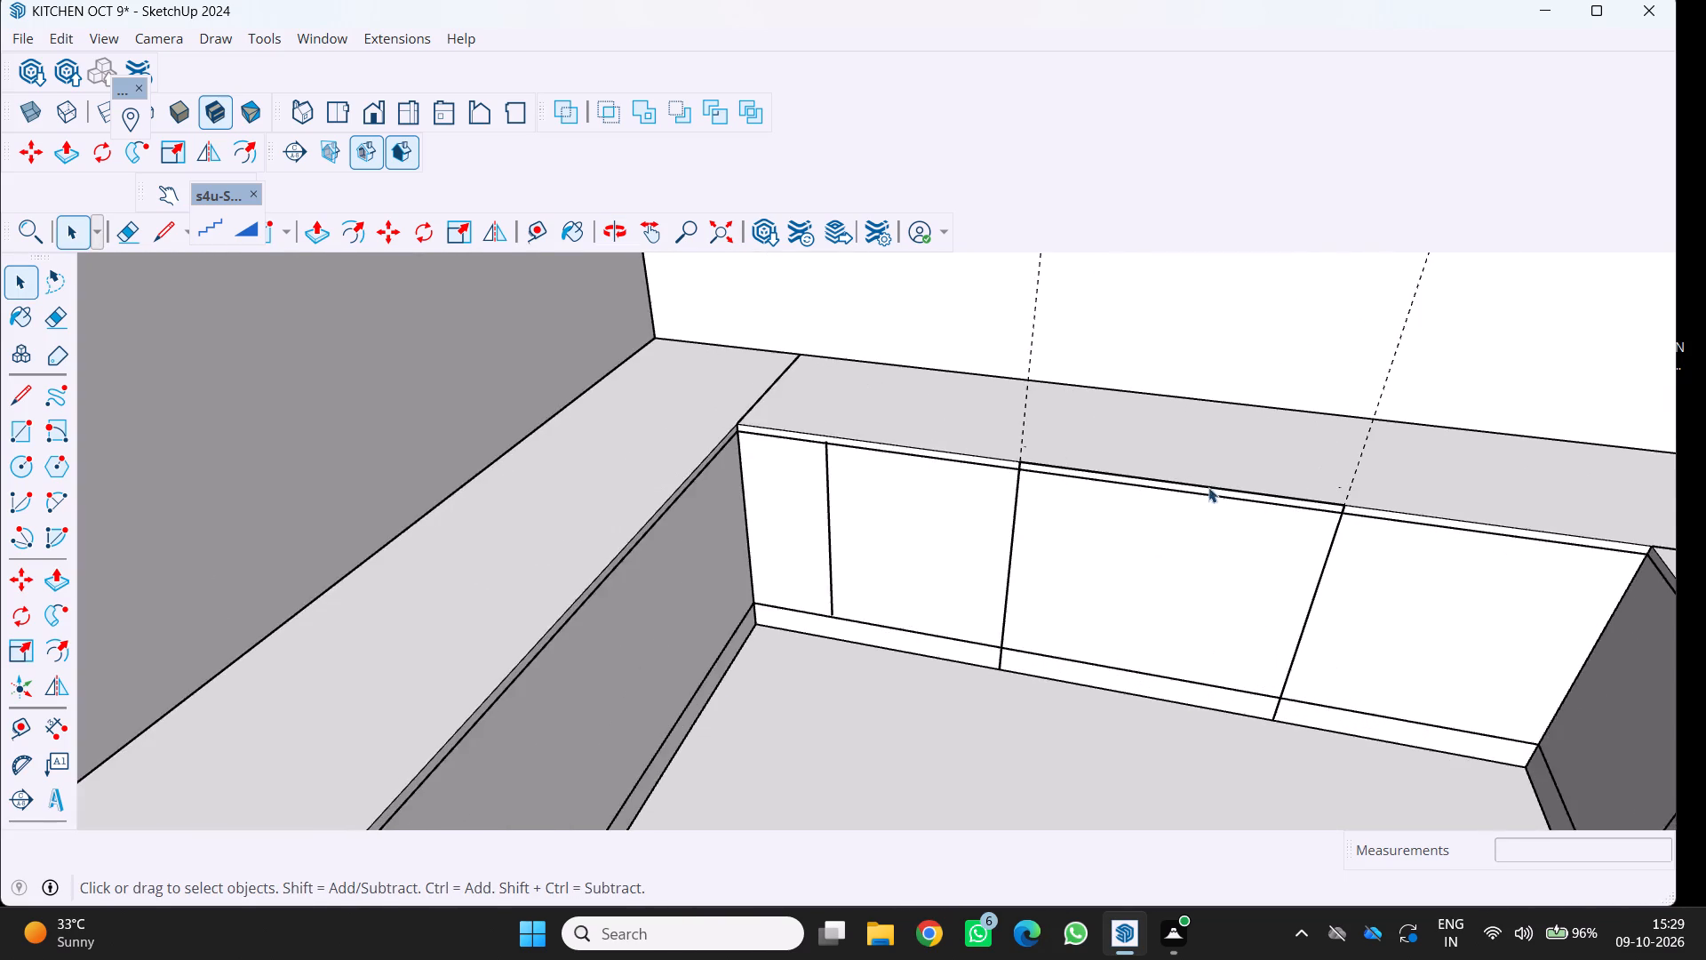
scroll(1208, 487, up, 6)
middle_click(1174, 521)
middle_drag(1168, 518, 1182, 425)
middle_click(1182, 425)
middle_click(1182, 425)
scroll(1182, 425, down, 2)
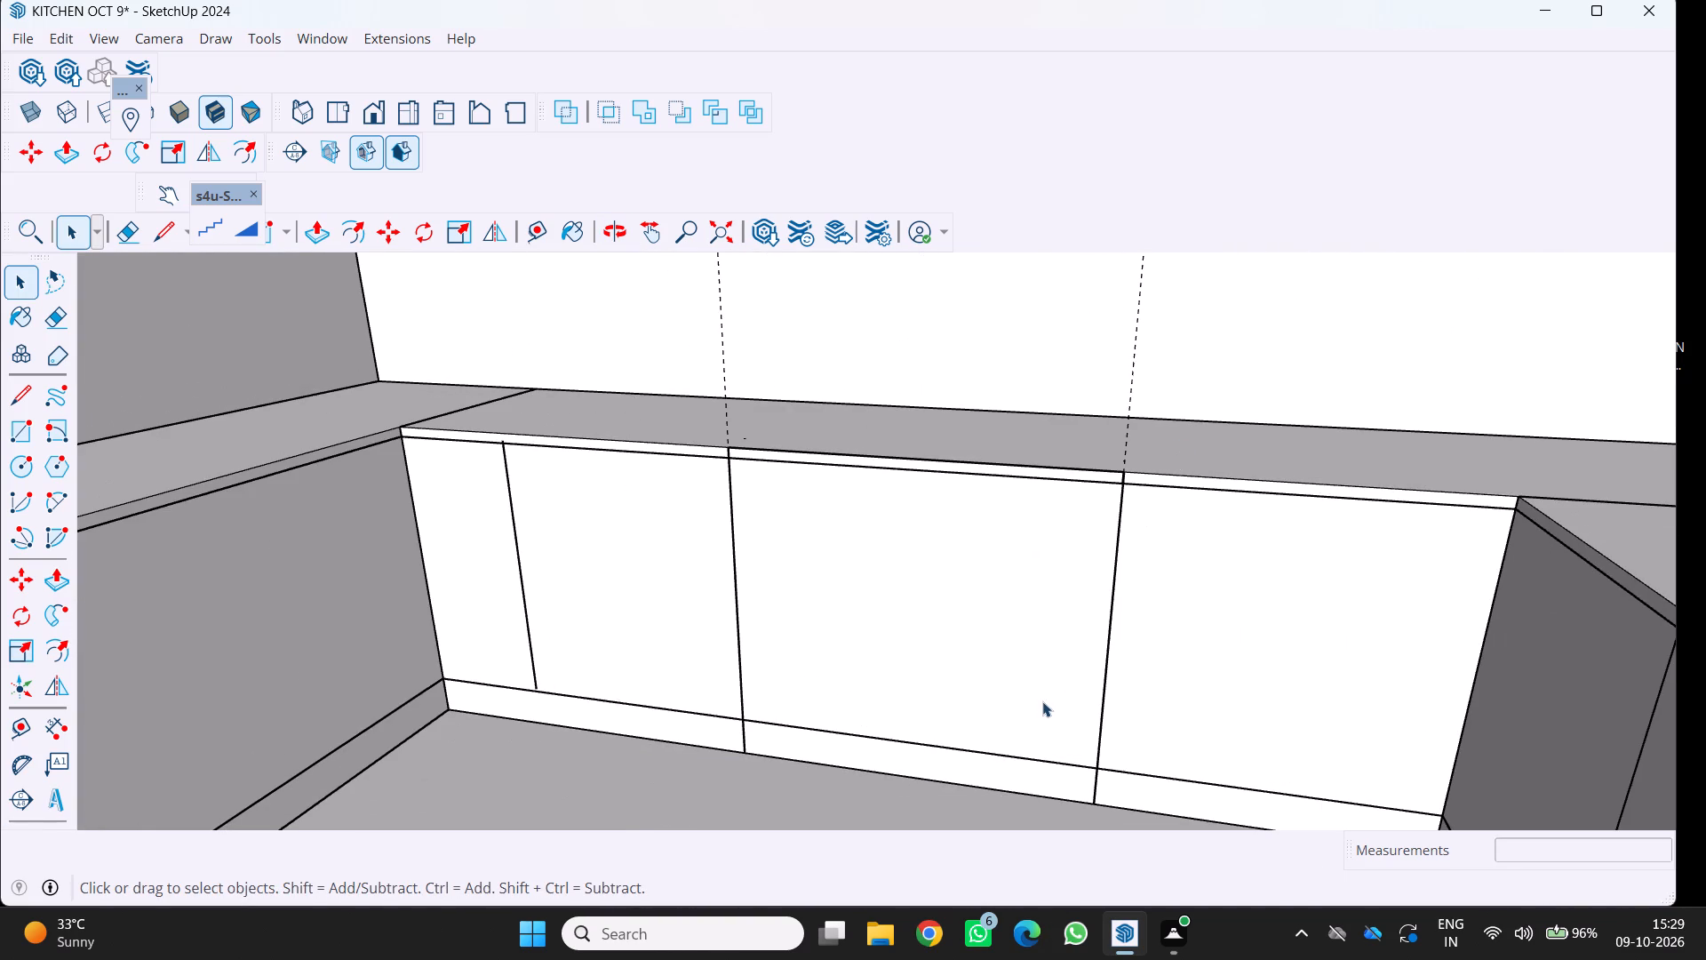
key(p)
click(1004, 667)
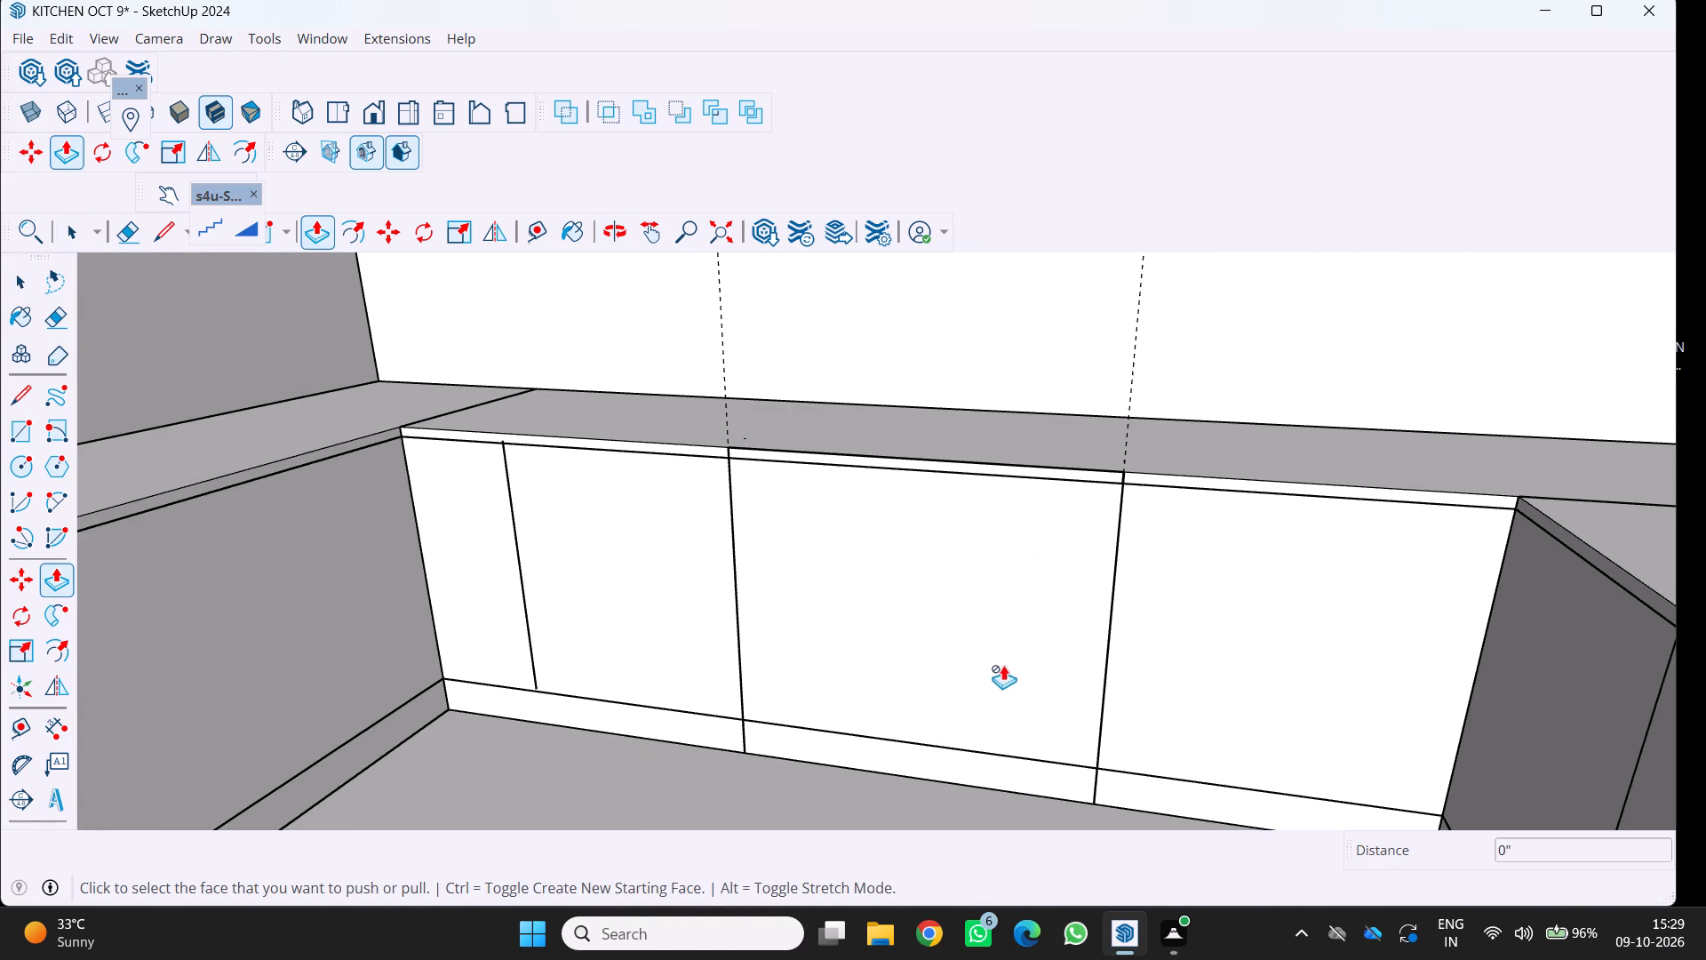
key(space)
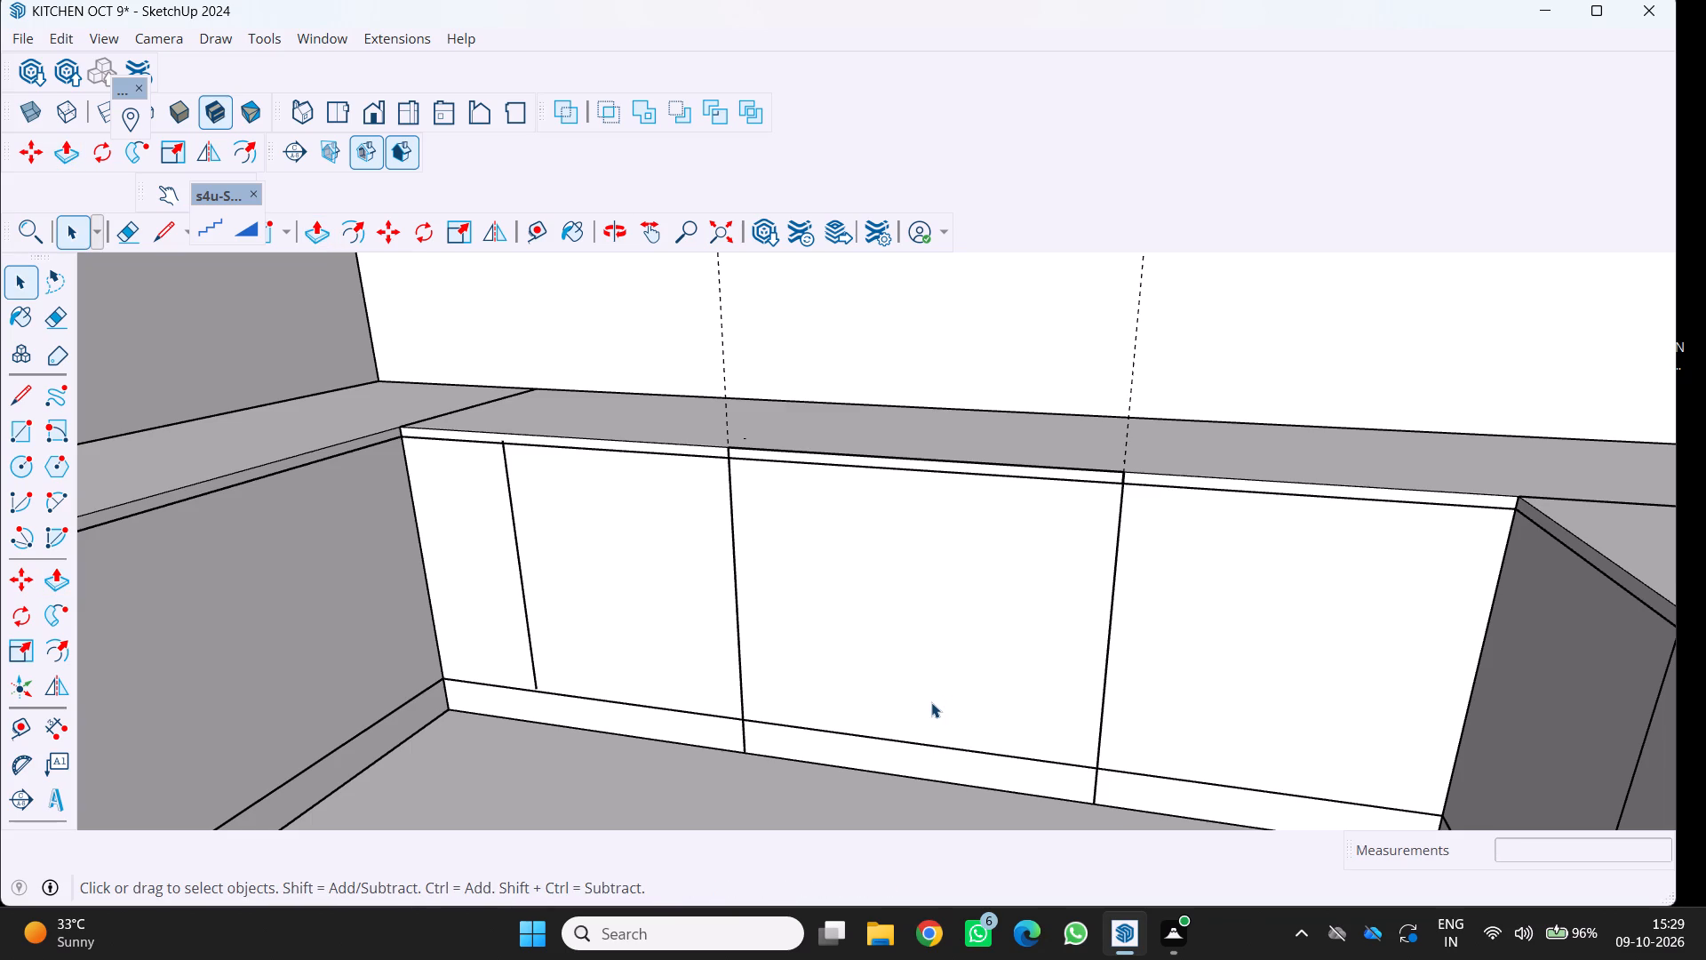
Examine the whole kitchen from the front and both sides, checking the back run against the two vertical guides.
scroll(930, 702, down, 5)
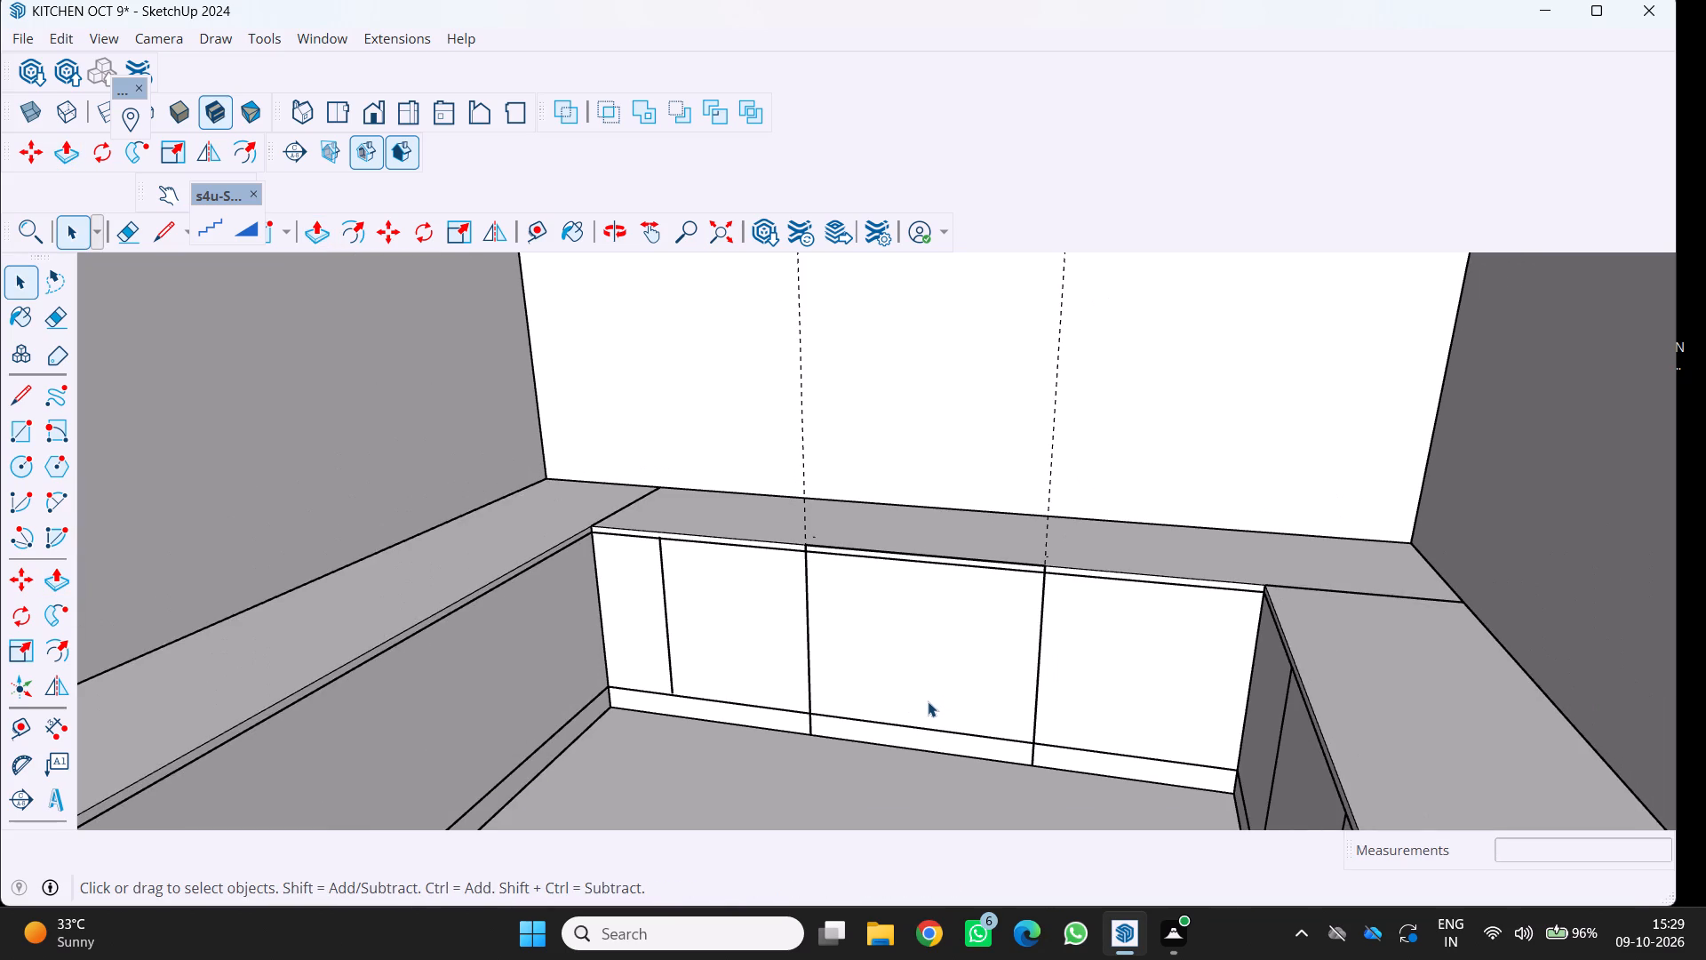
scroll(945, 712, down, 5)
middle_drag(937, 693, 945, 629)
scroll(945, 629, down, 4)
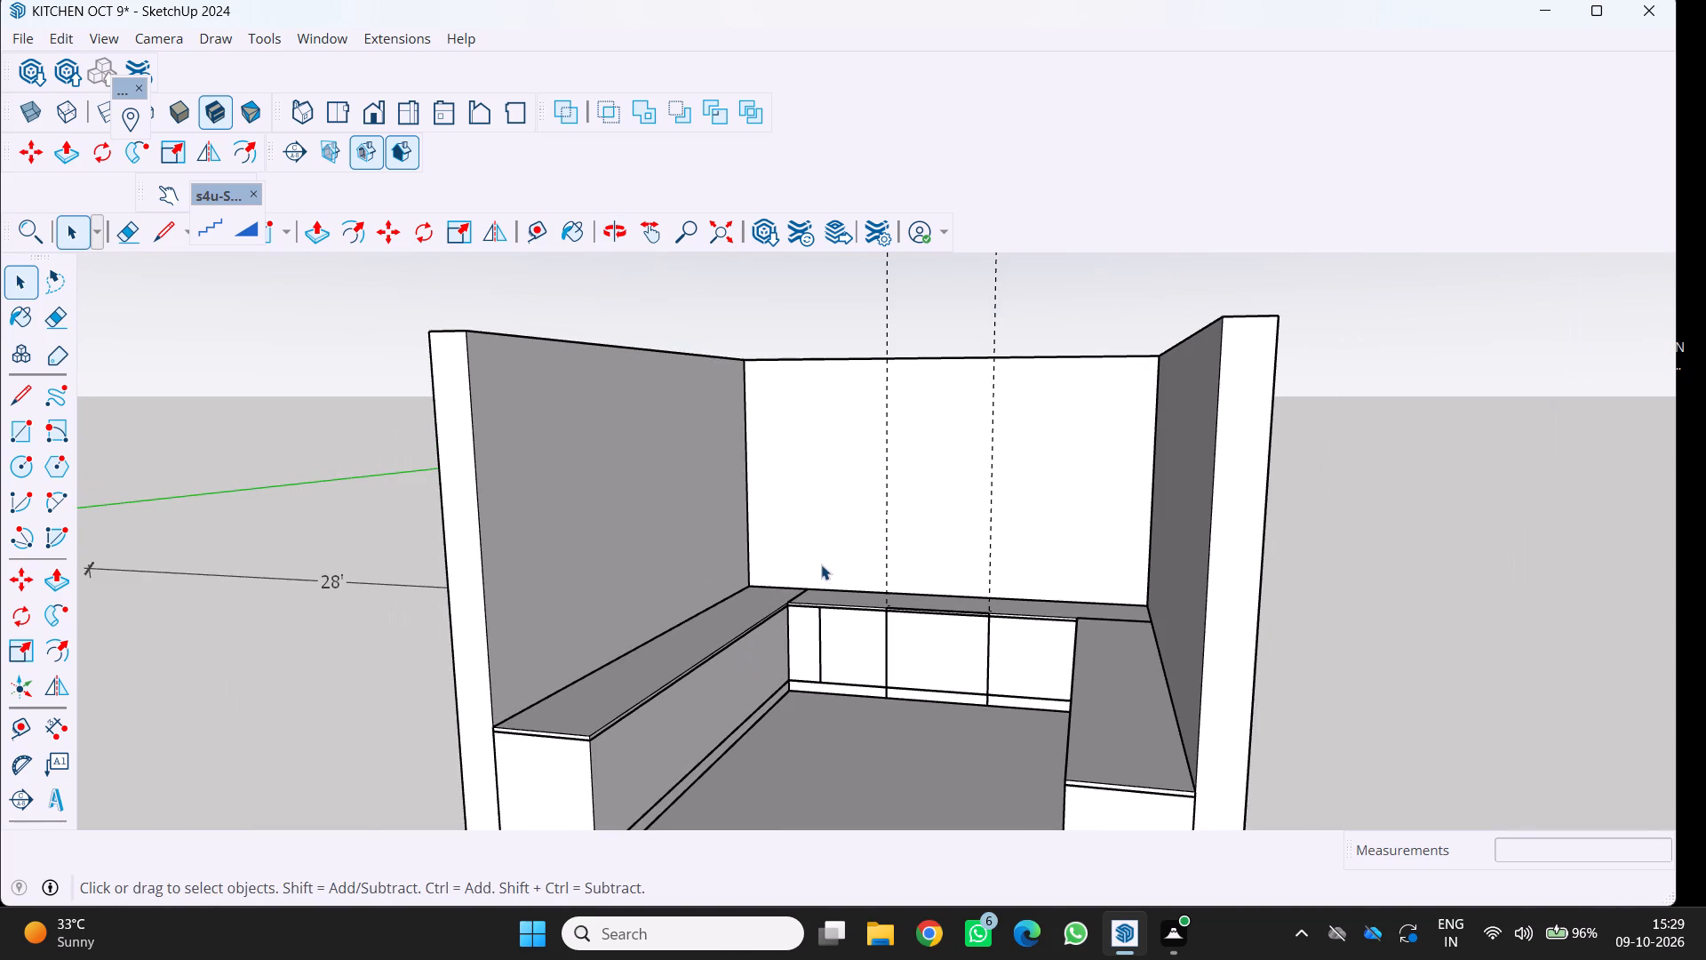
scroll(827, 586, down, 1)
middle_drag(823, 584, 792, 584)
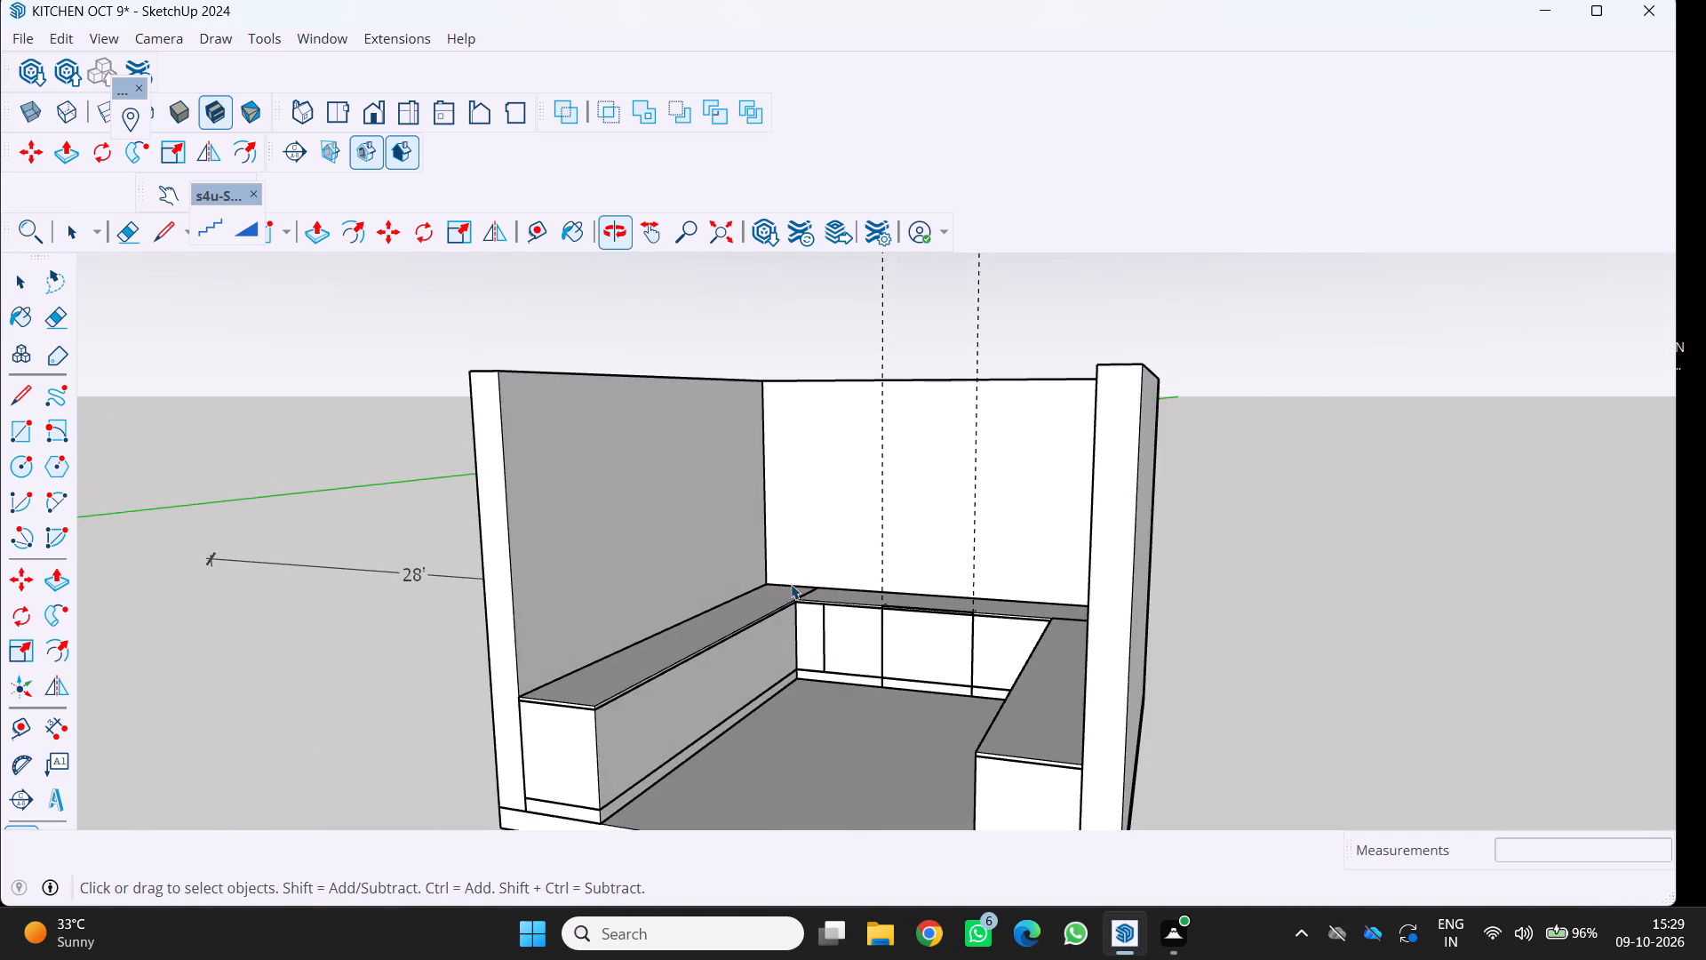
scroll(791, 584, down, 3)
middle_drag(791, 584, 899, 650)
middle_drag(709, 589, 595, 536)
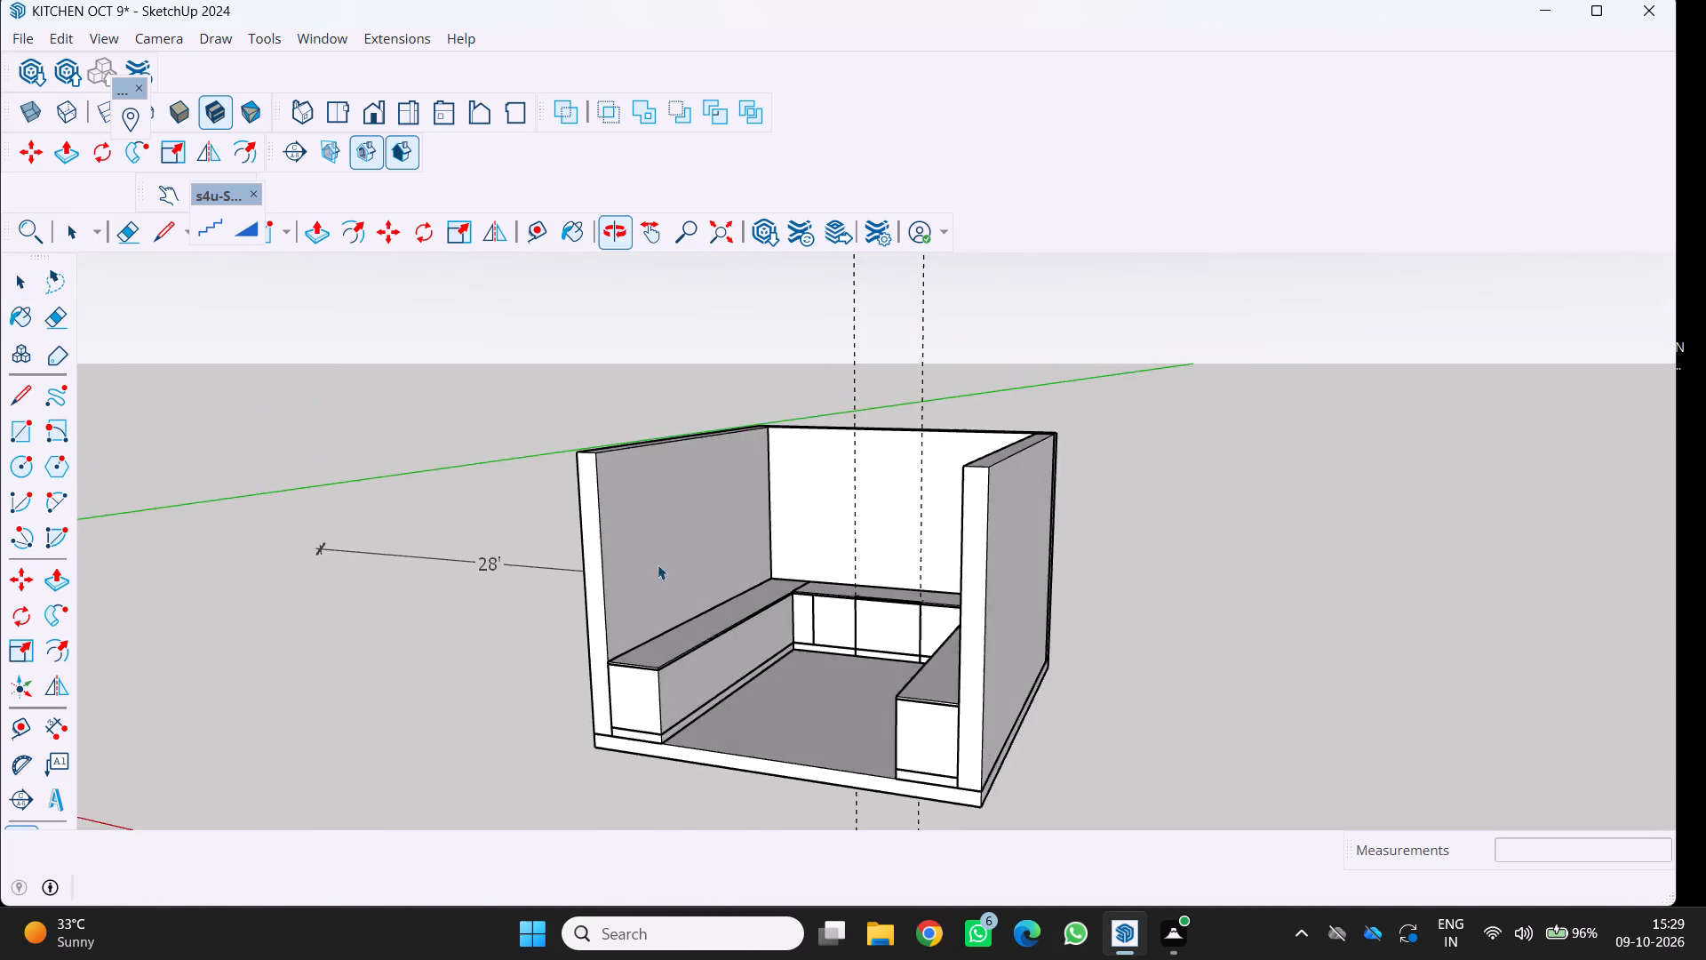
scroll(769, 612, up, 3)
middle_drag(743, 594, 725, 510)
scroll(753, 628, up, 4)
scroll(754, 629, down, 5)
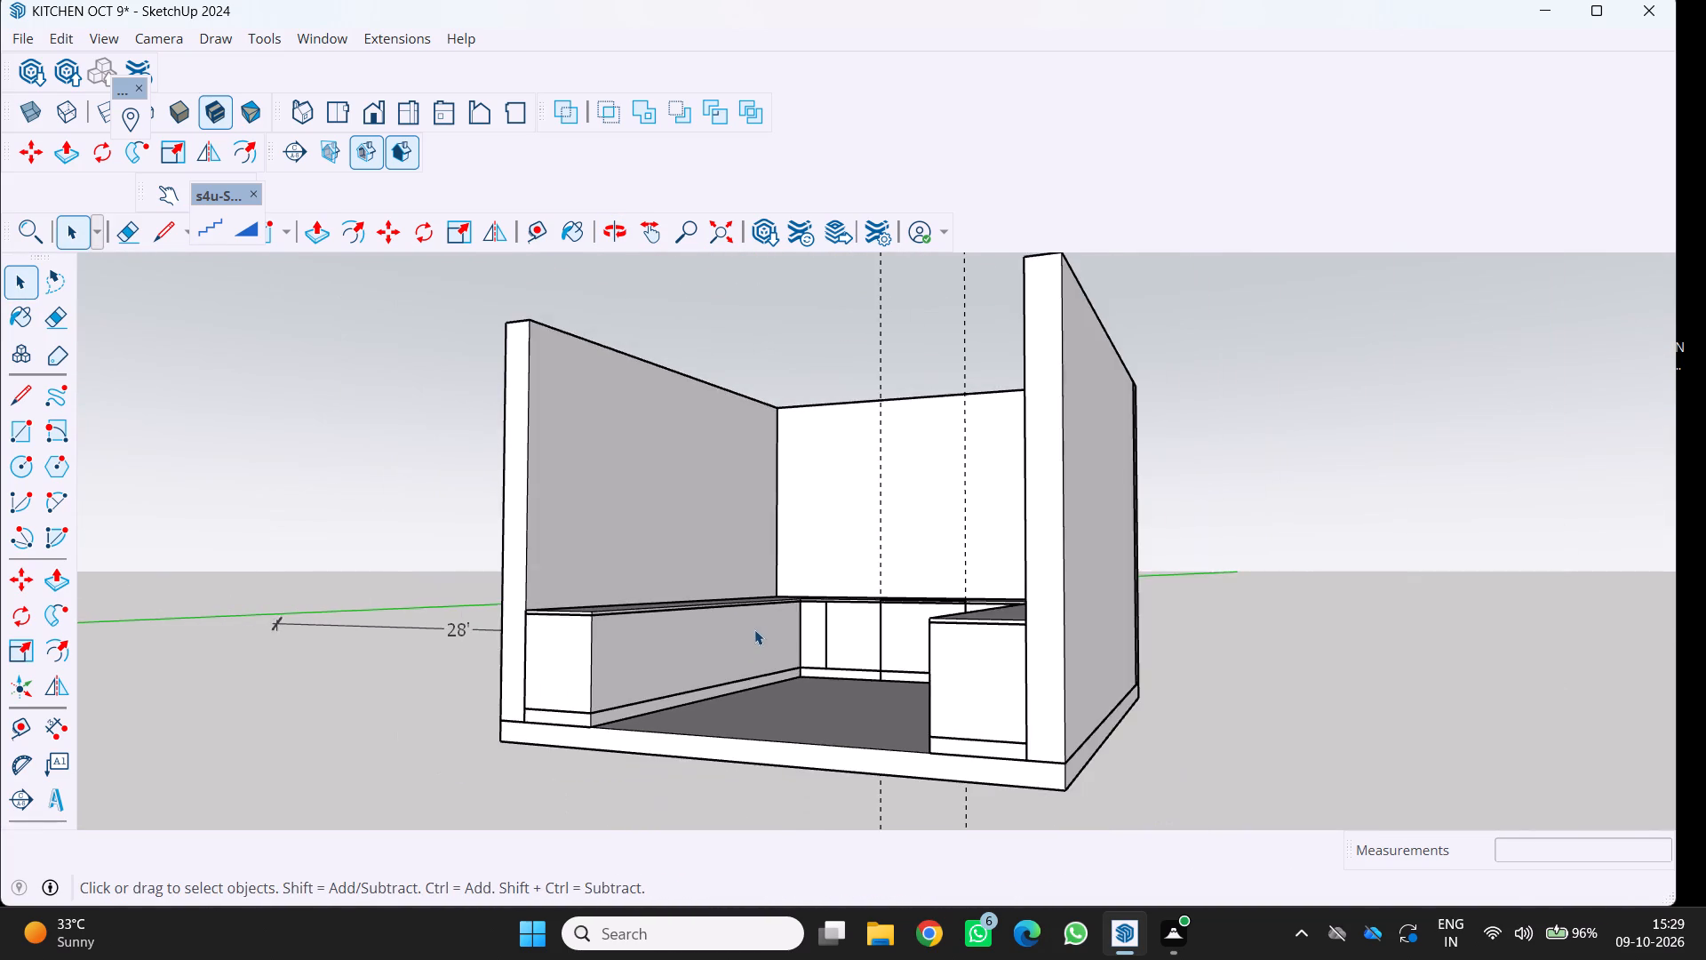
middle_drag(753, 629, 586, 602)
scroll(582, 601, down, 2)
middle_drag(582, 600, 881, 664)
middle_drag(748, 574, 713, 576)
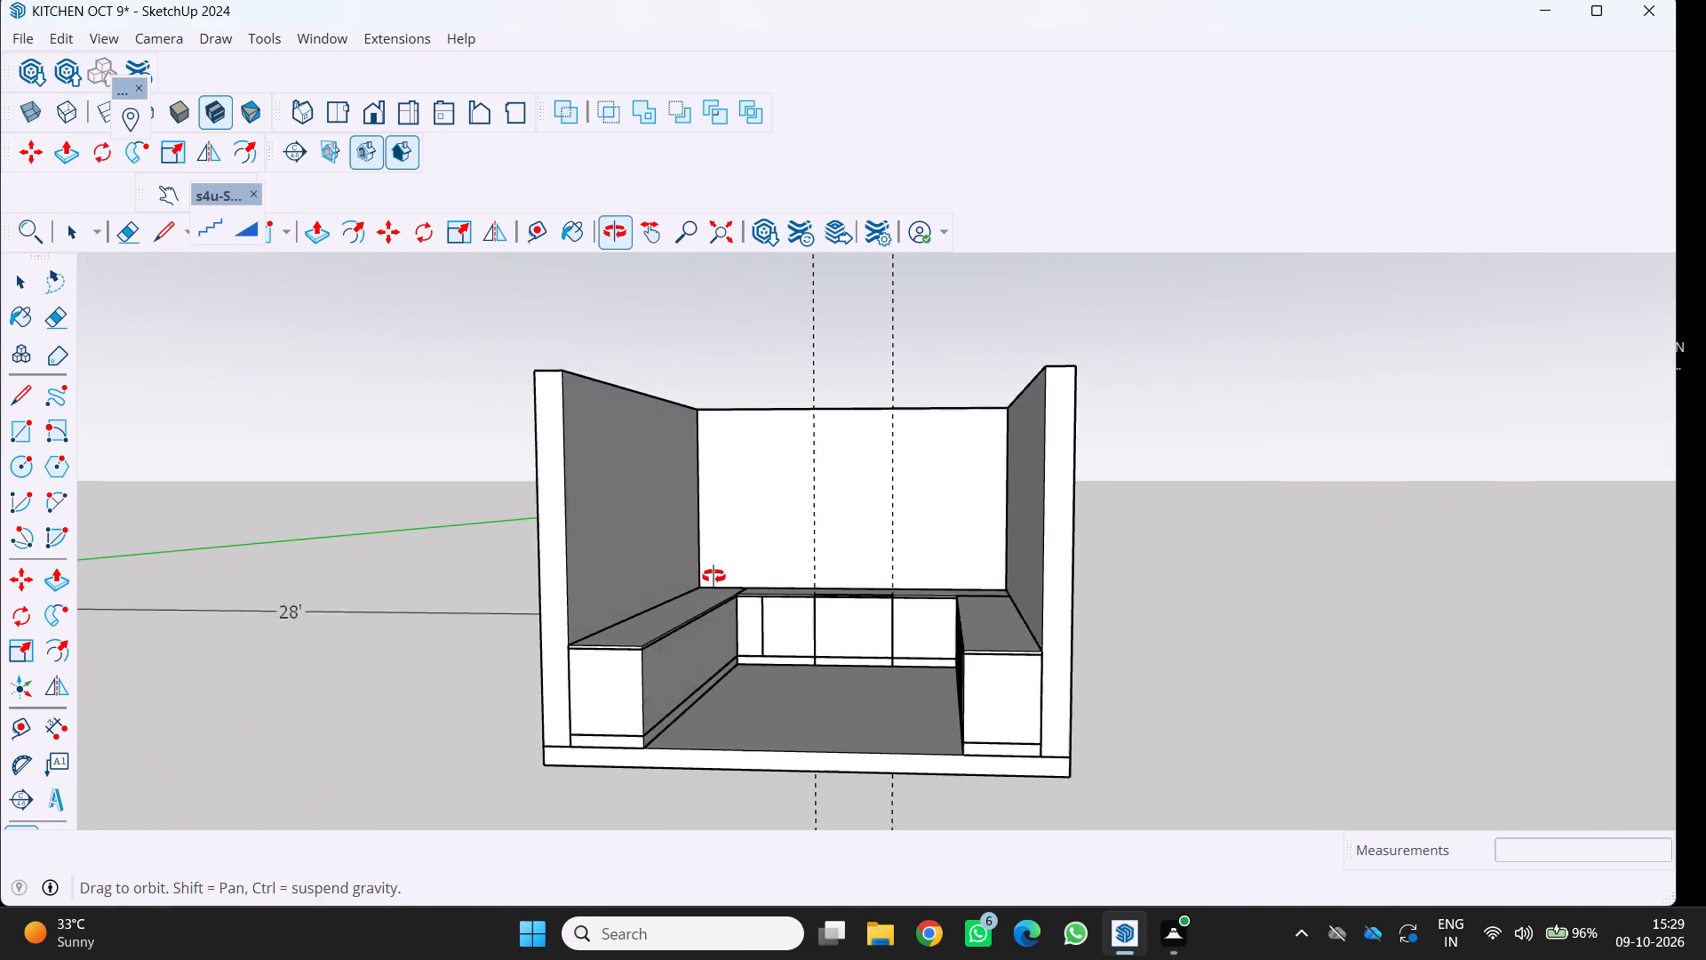
middle_drag(713, 576, 661, 569)
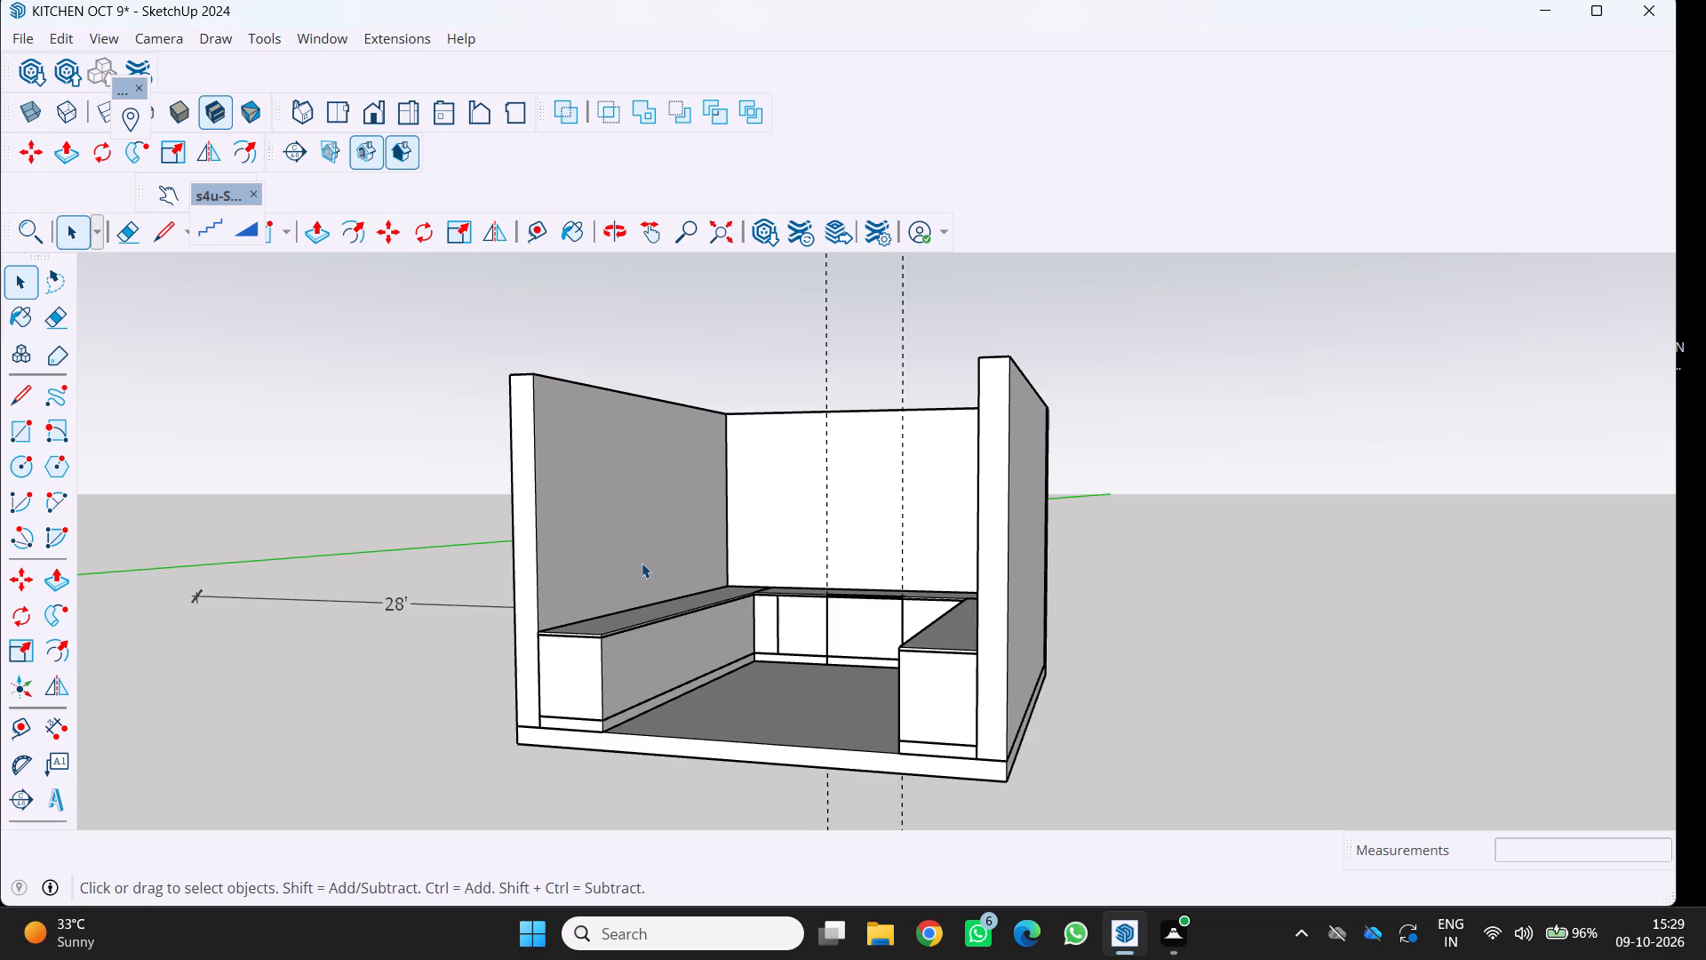
scroll(529, 640, down, 1)
middle_drag(609, 682, 480, 735)
scroll(498, 707, down, 4)
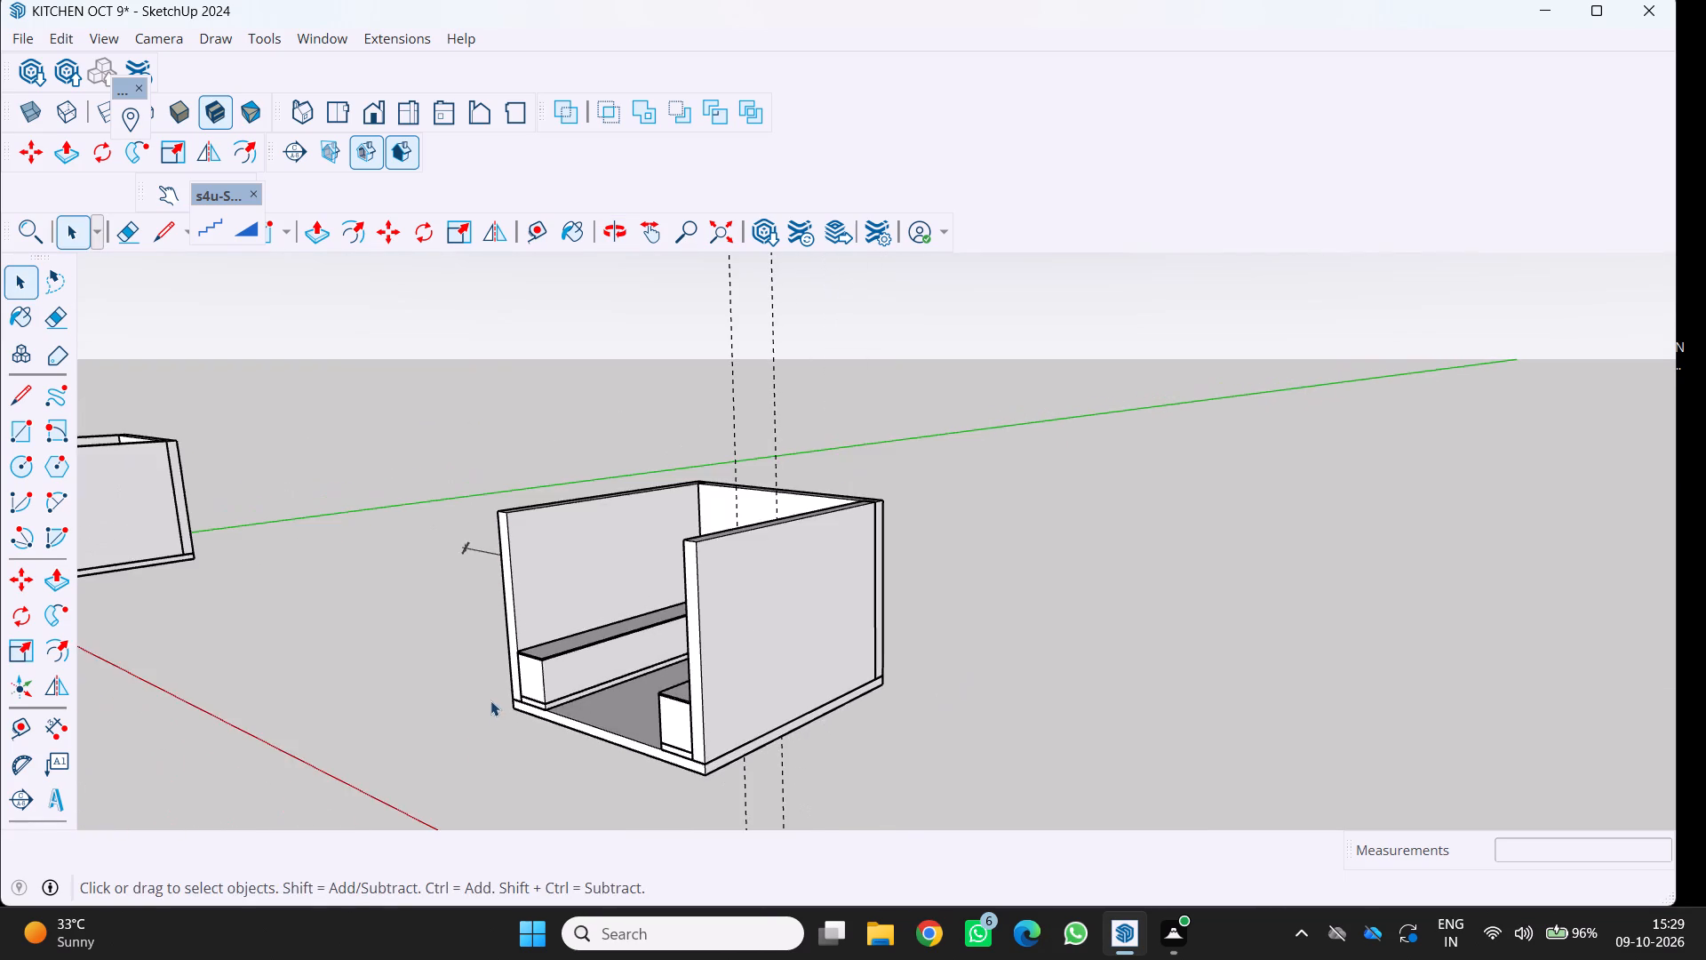
middle_drag(492, 700, 862, 708)
scroll(950, 620, up, 2)
middle_drag(840, 607, 784, 677)
scroll(784, 677, up, 1)
scroll(908, 562, up, 4)
middle_drag(814, 553, 779, 487)
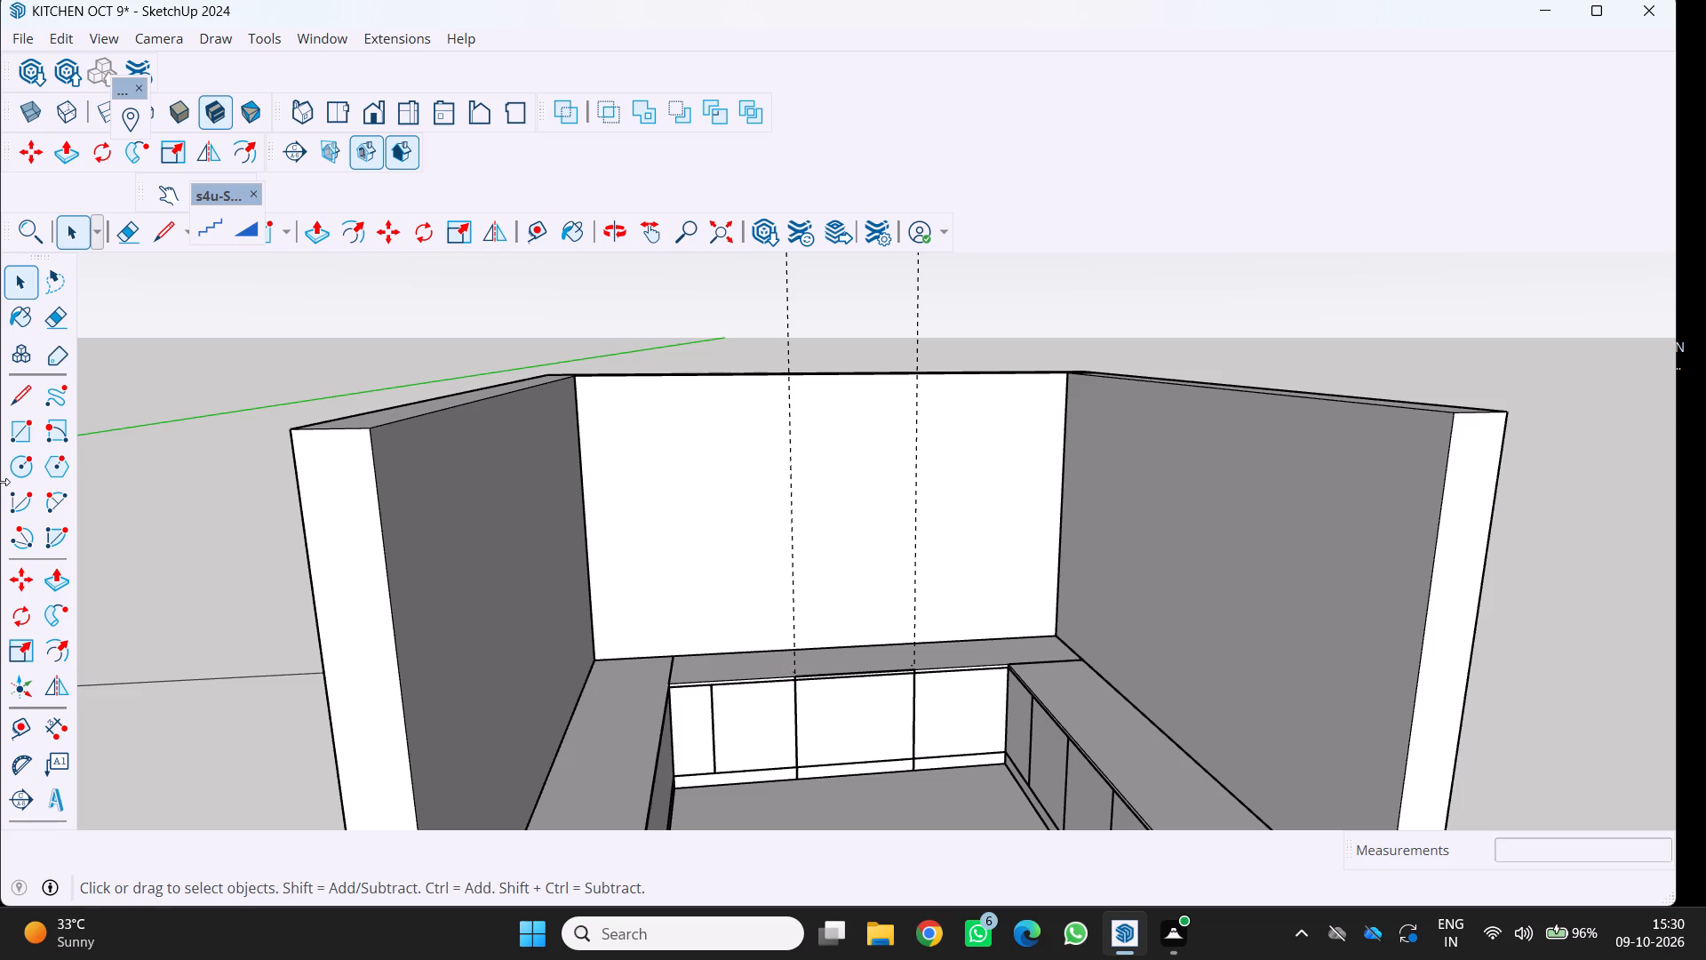
Draw a rectangle about 3' by 7'4" between the two guides, from the back wall's top to the countertop's front edge.
click(12, 431)
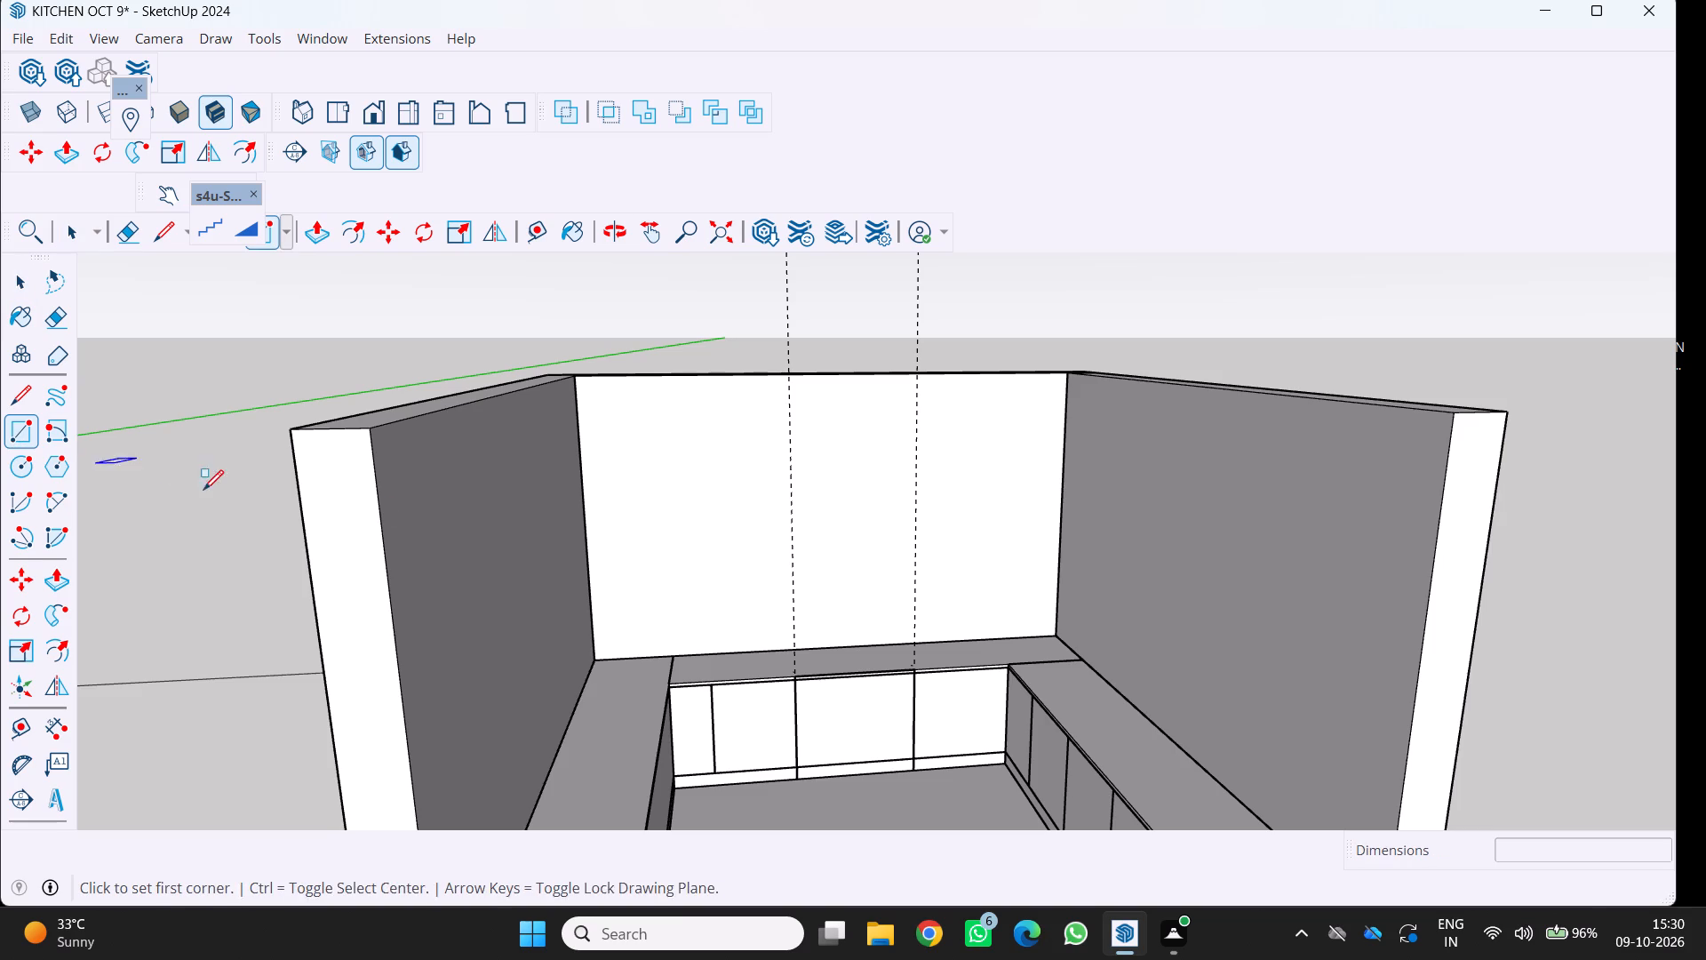
click(793, 374)
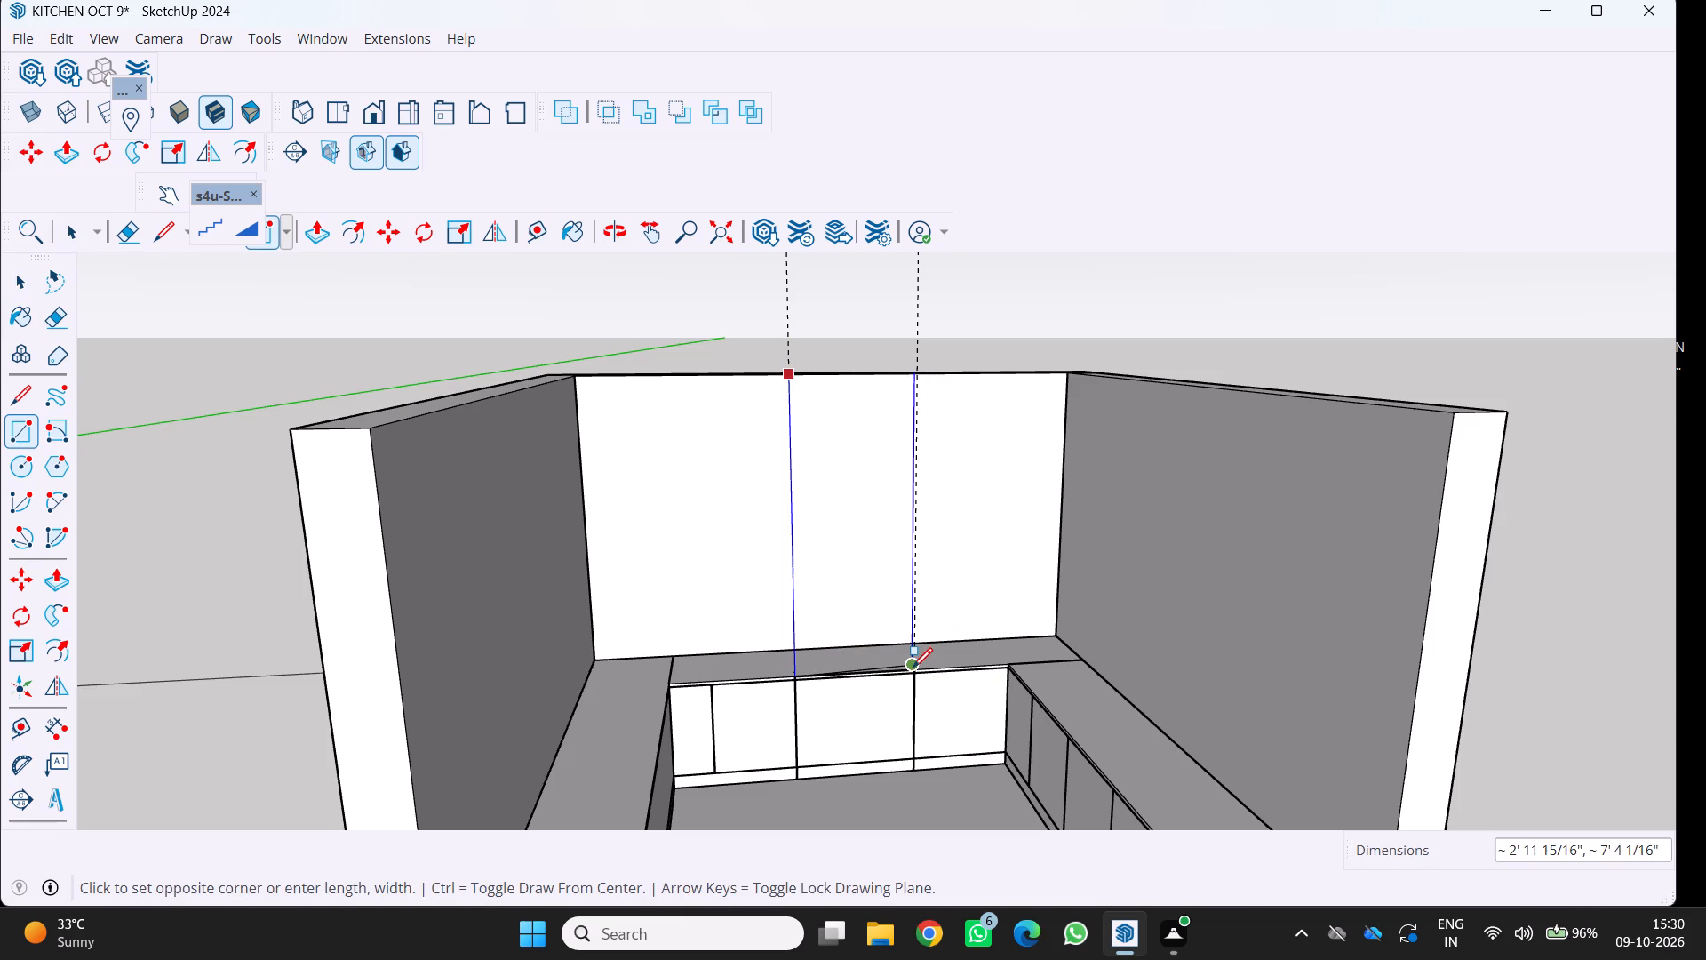
scroll(912, 676, up, 9)
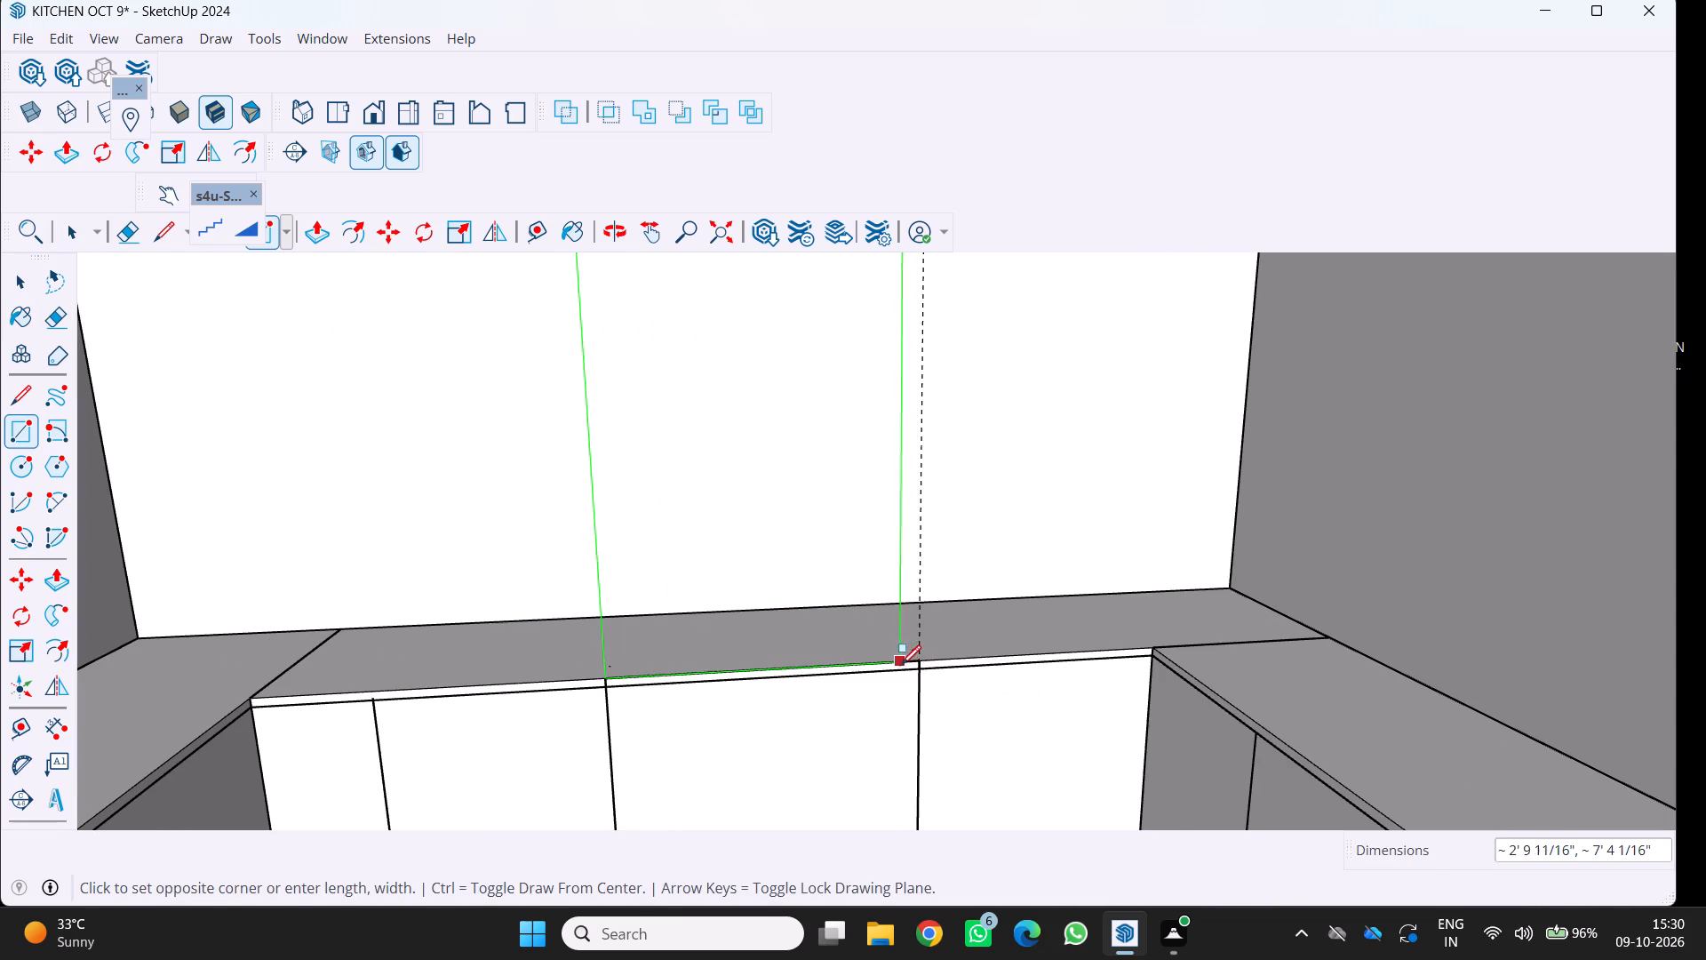
click(921, 675)
scroll(904, 636, down, 11)
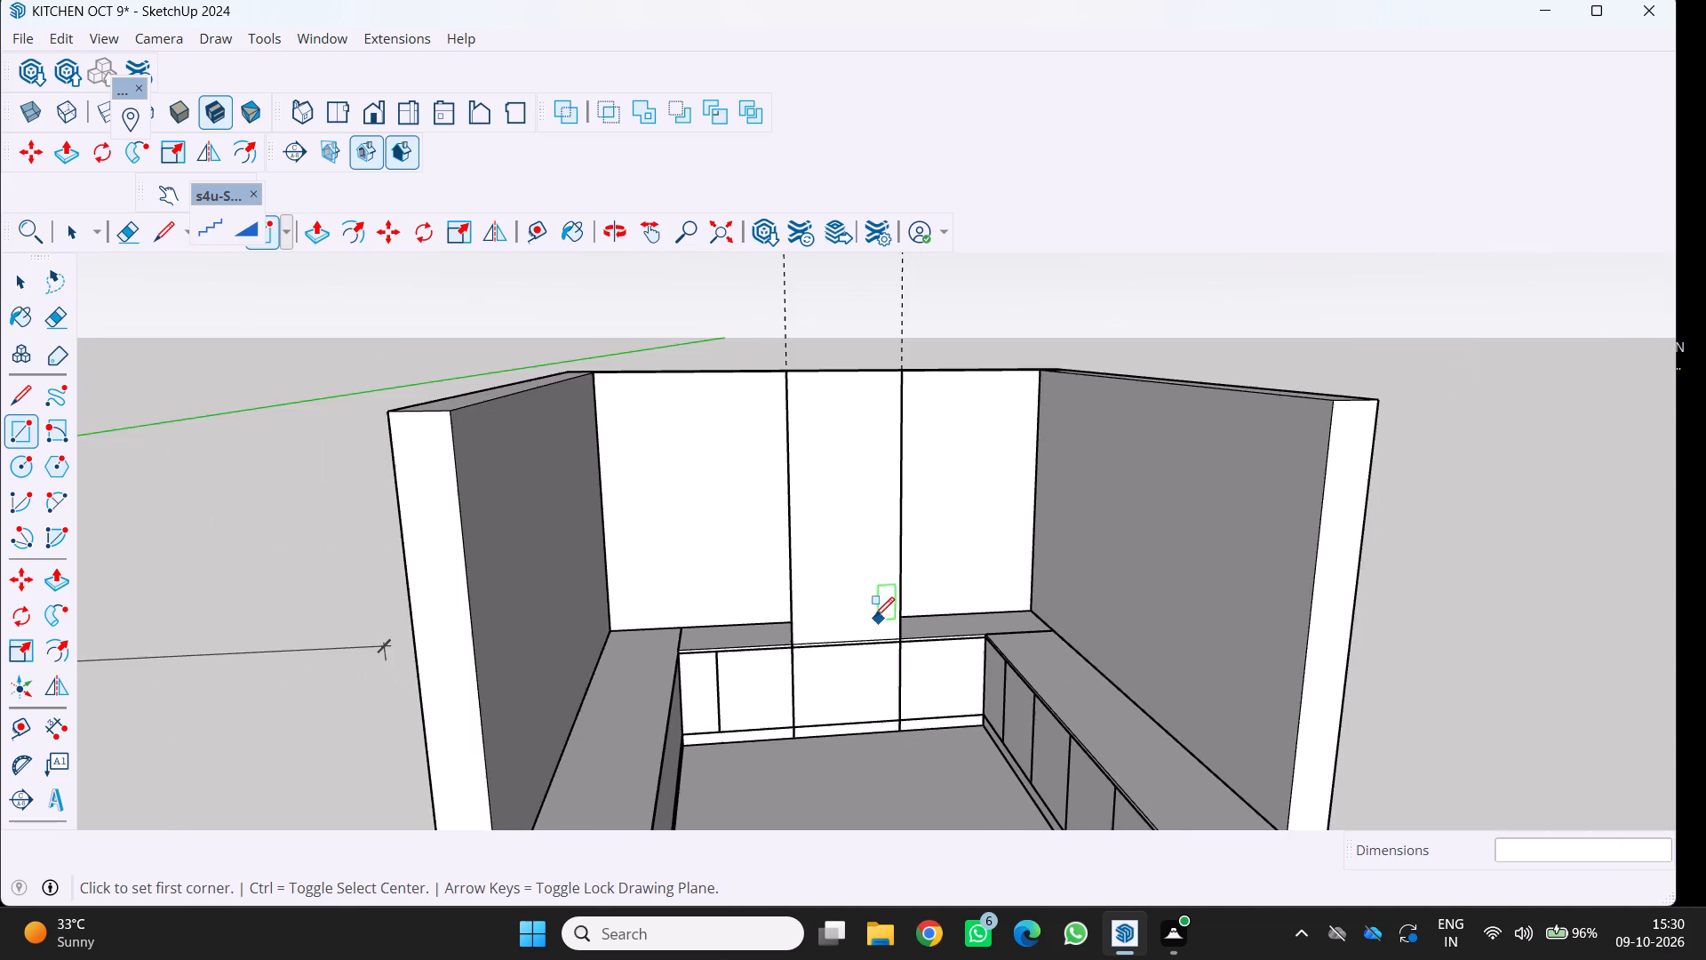
Push/pull the tall rectangle's face back 2' to the back wall above the middle base unit.
middle_drag(872, 616, 628, 624)
middle_drag(787, 447, 812, 422)
scroll(805, 442, up, 1)
middle_click(813, 420)
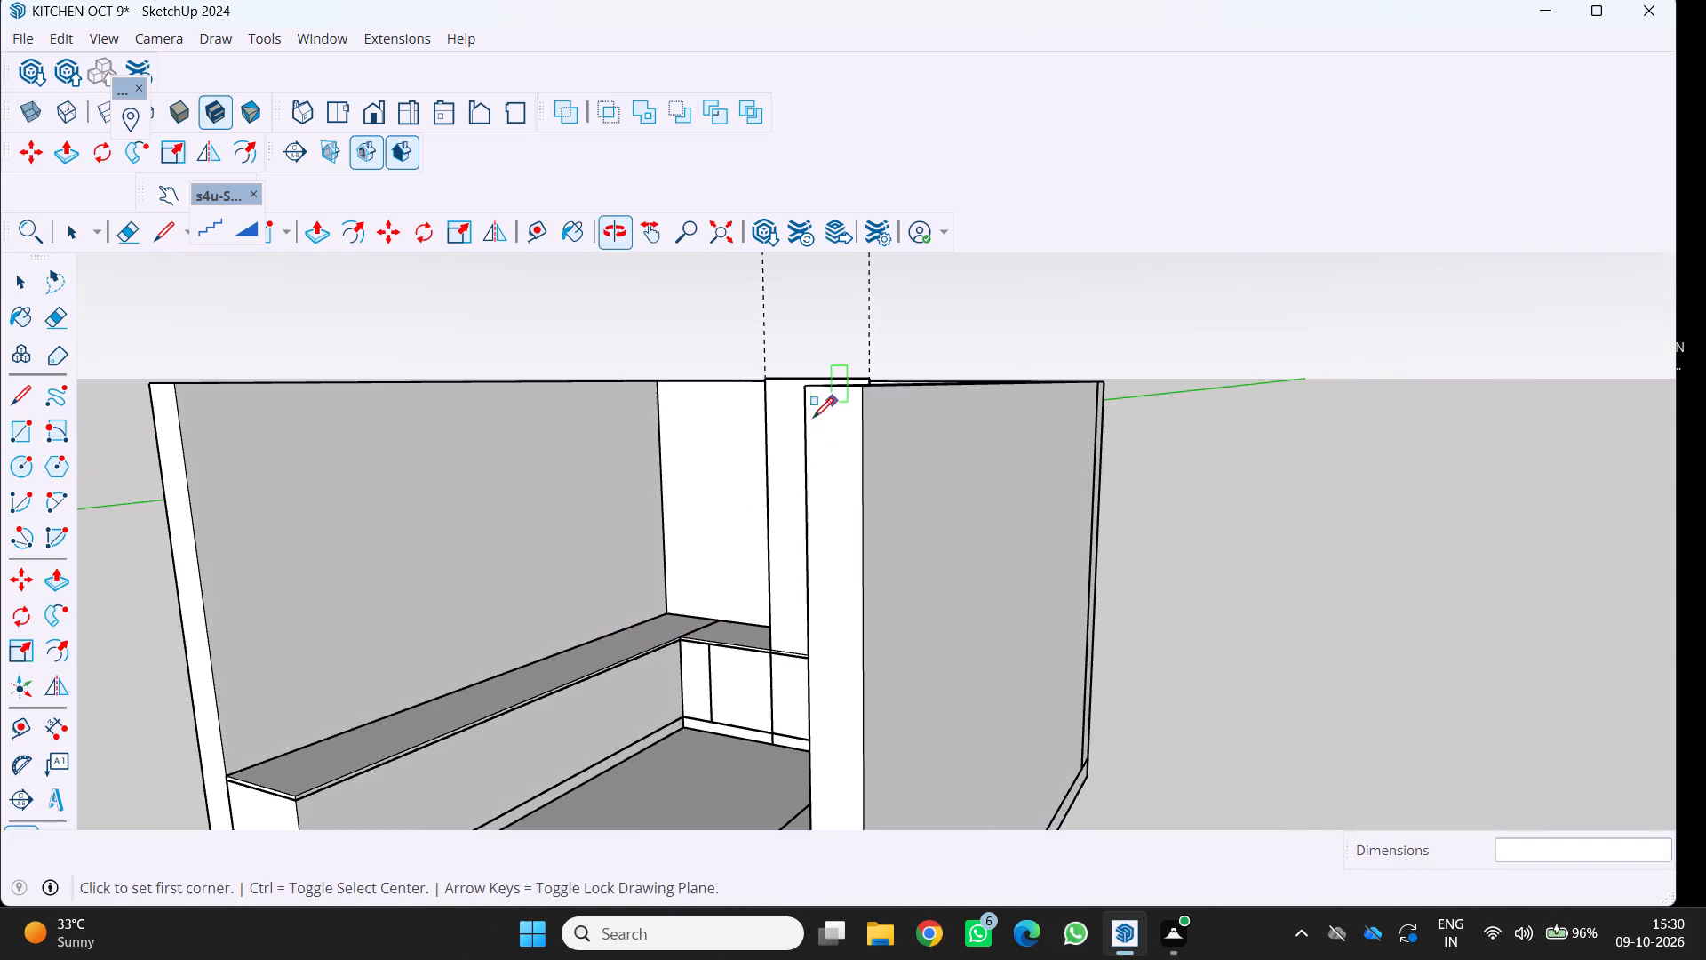
scroll(782, 357, down, 6)
middle_drag(778, 356, 789, 612)
scroll(822, 444, up, 1)
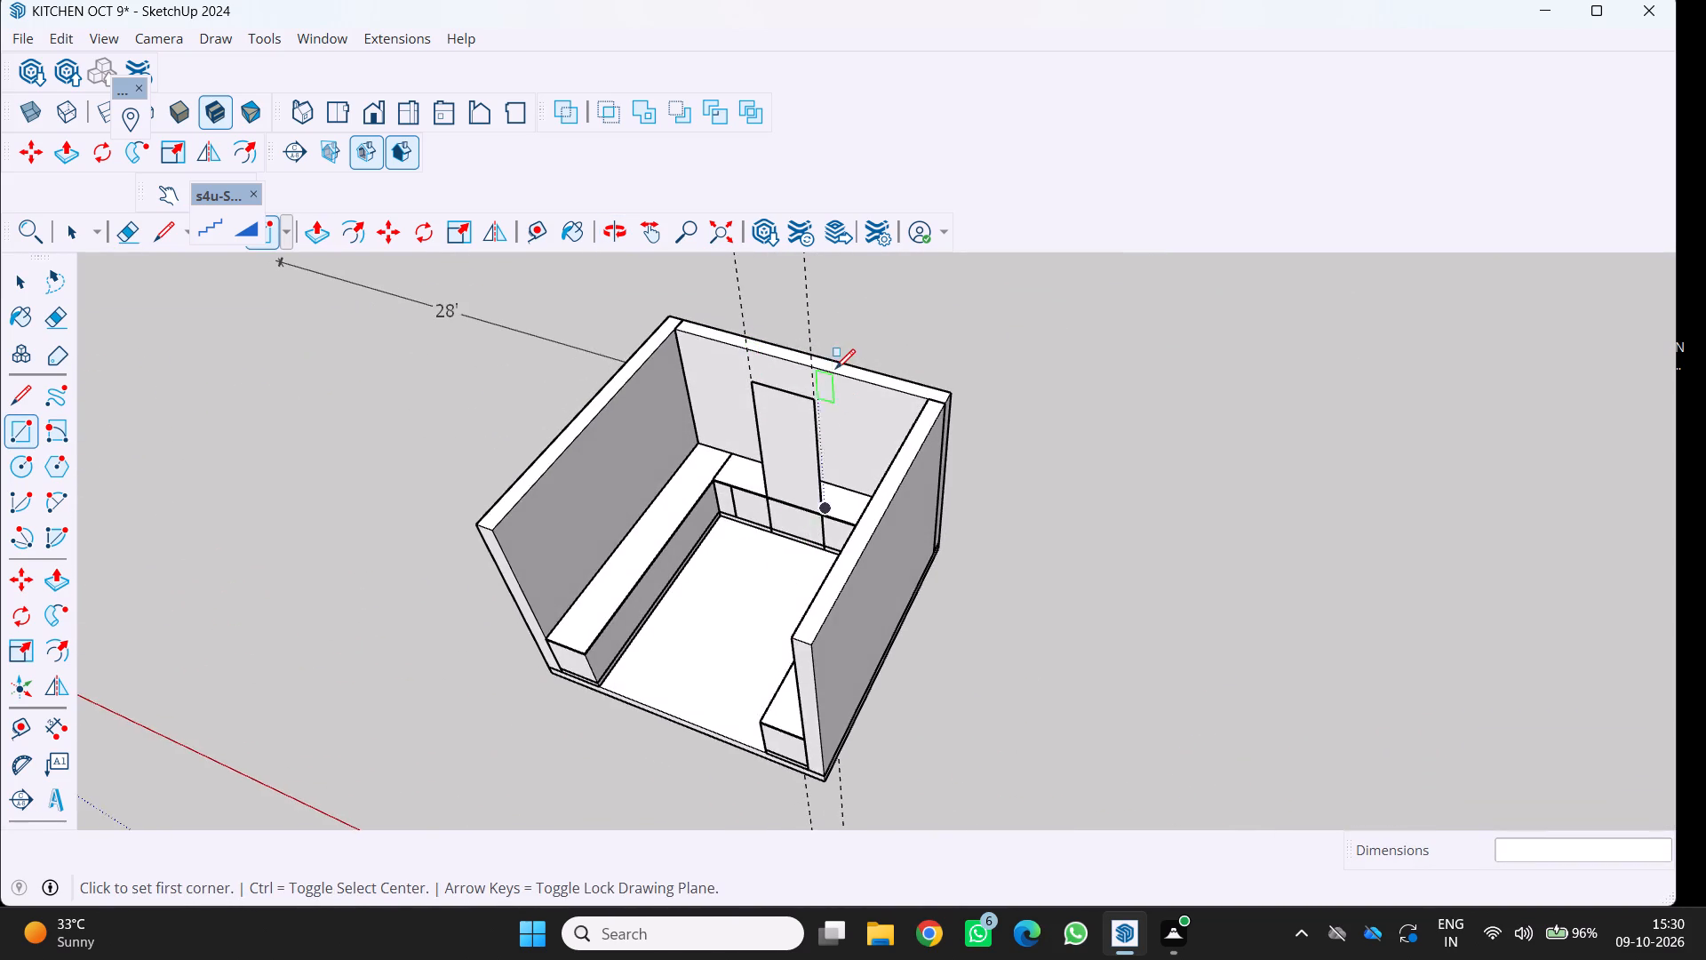
scroll(835, 369, up, 3)
scroll(801, 441, up, 1)
middle_drag(801, 441, 647, 471)
scroll(759, 437, up, 3)
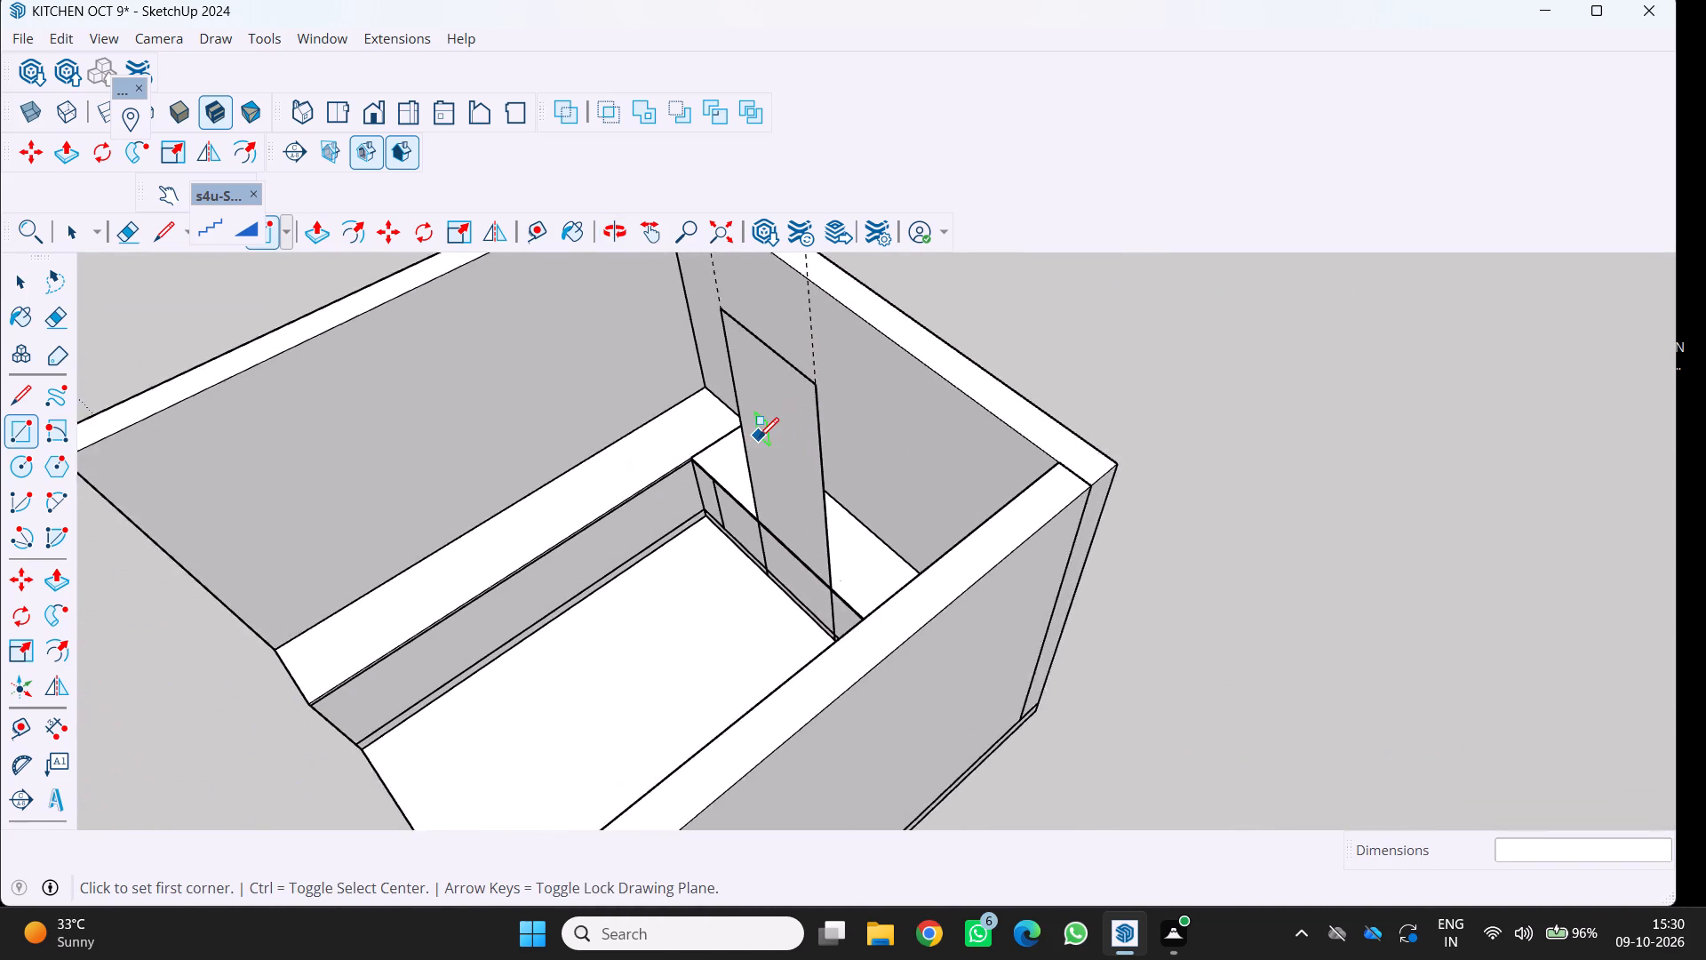
scroll(759, 437, up, 3)
scroll(791, 468, down, 3)
middle_drag(791, 468, 979, 395)
scroll(978, 396, up, 1)
middle_click(981, 394)
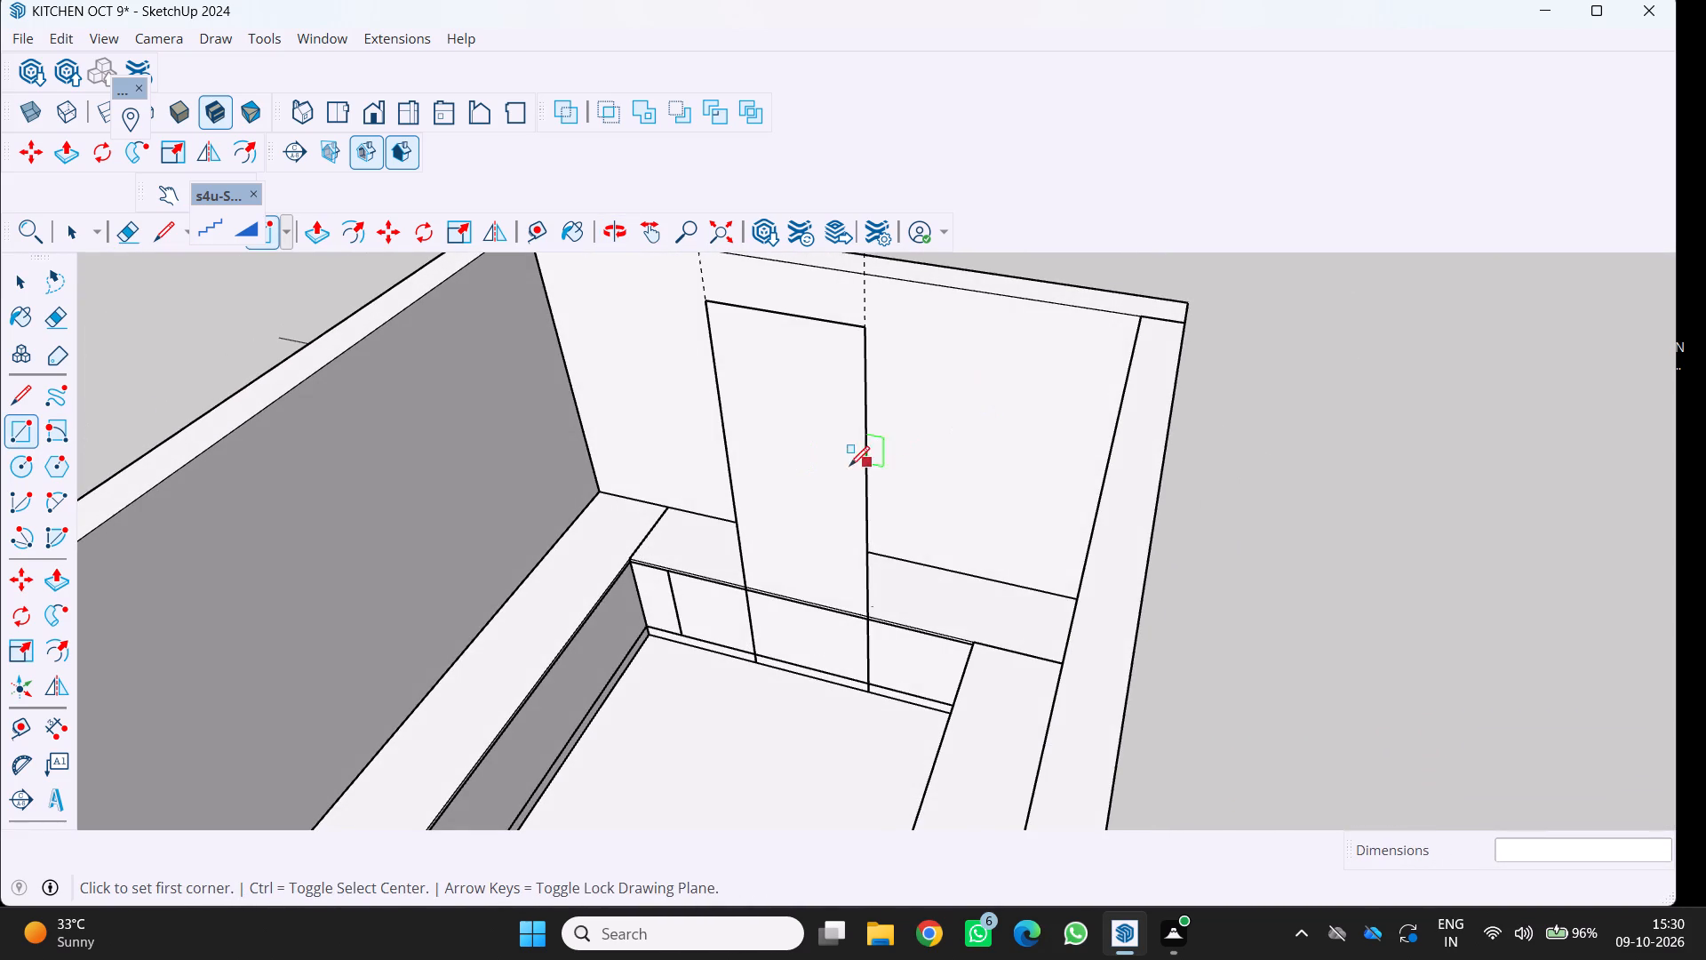
key(p)
click(801, 461)
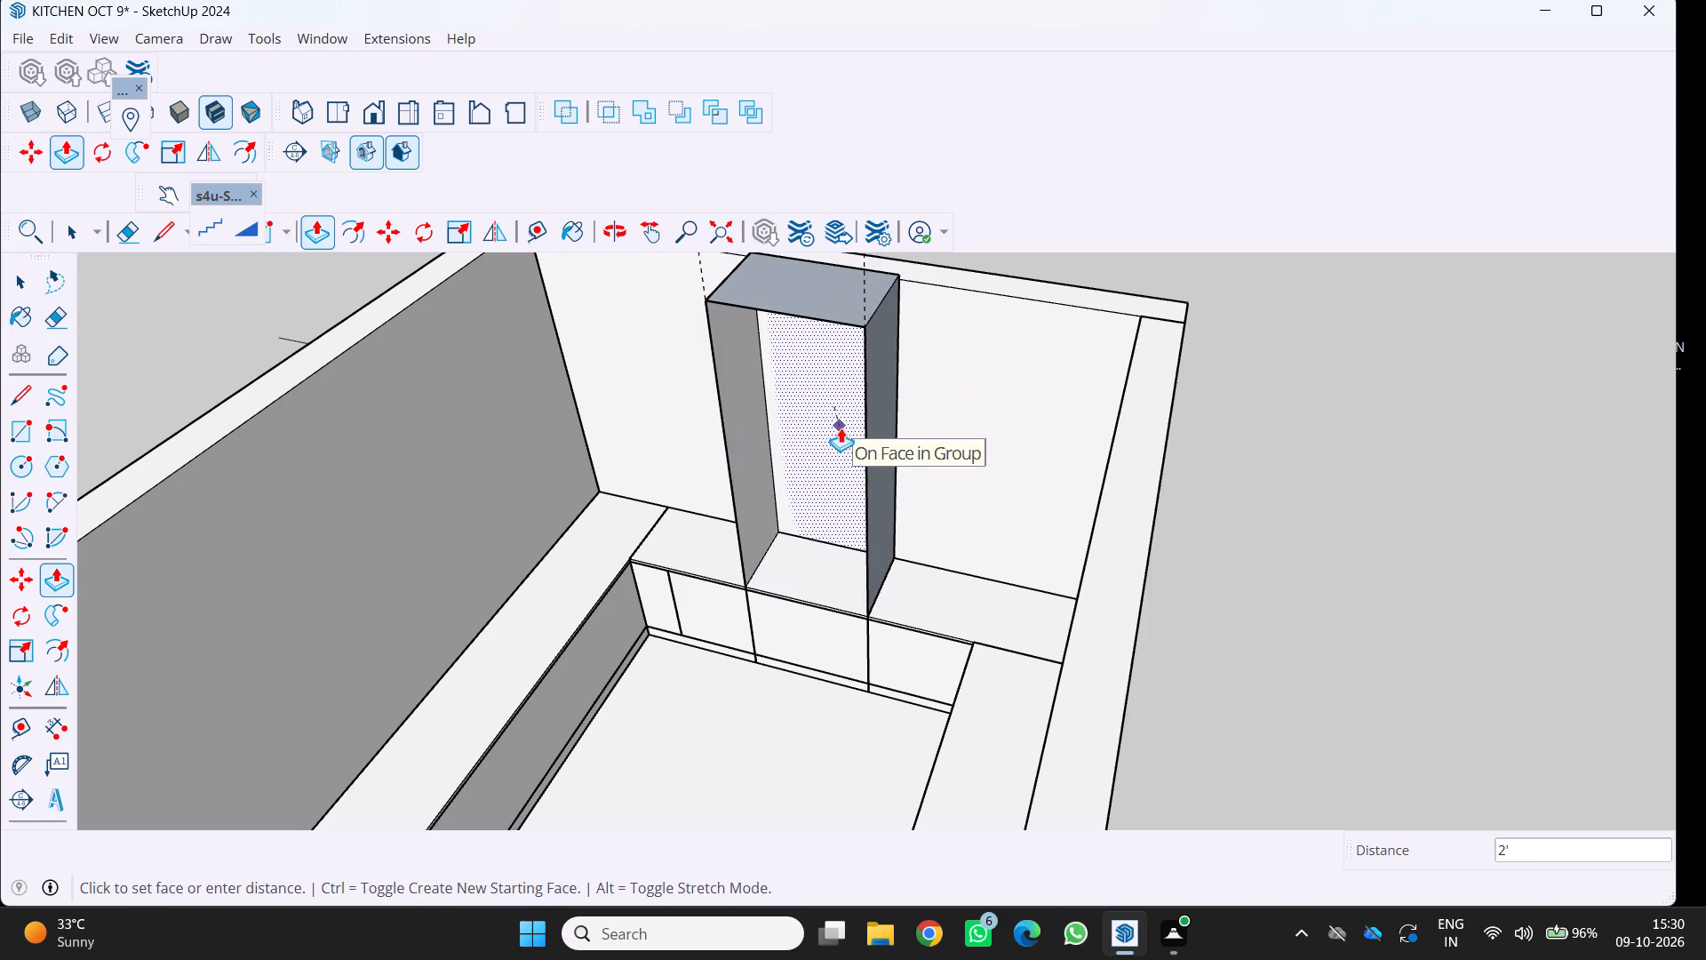
click(841, 428)
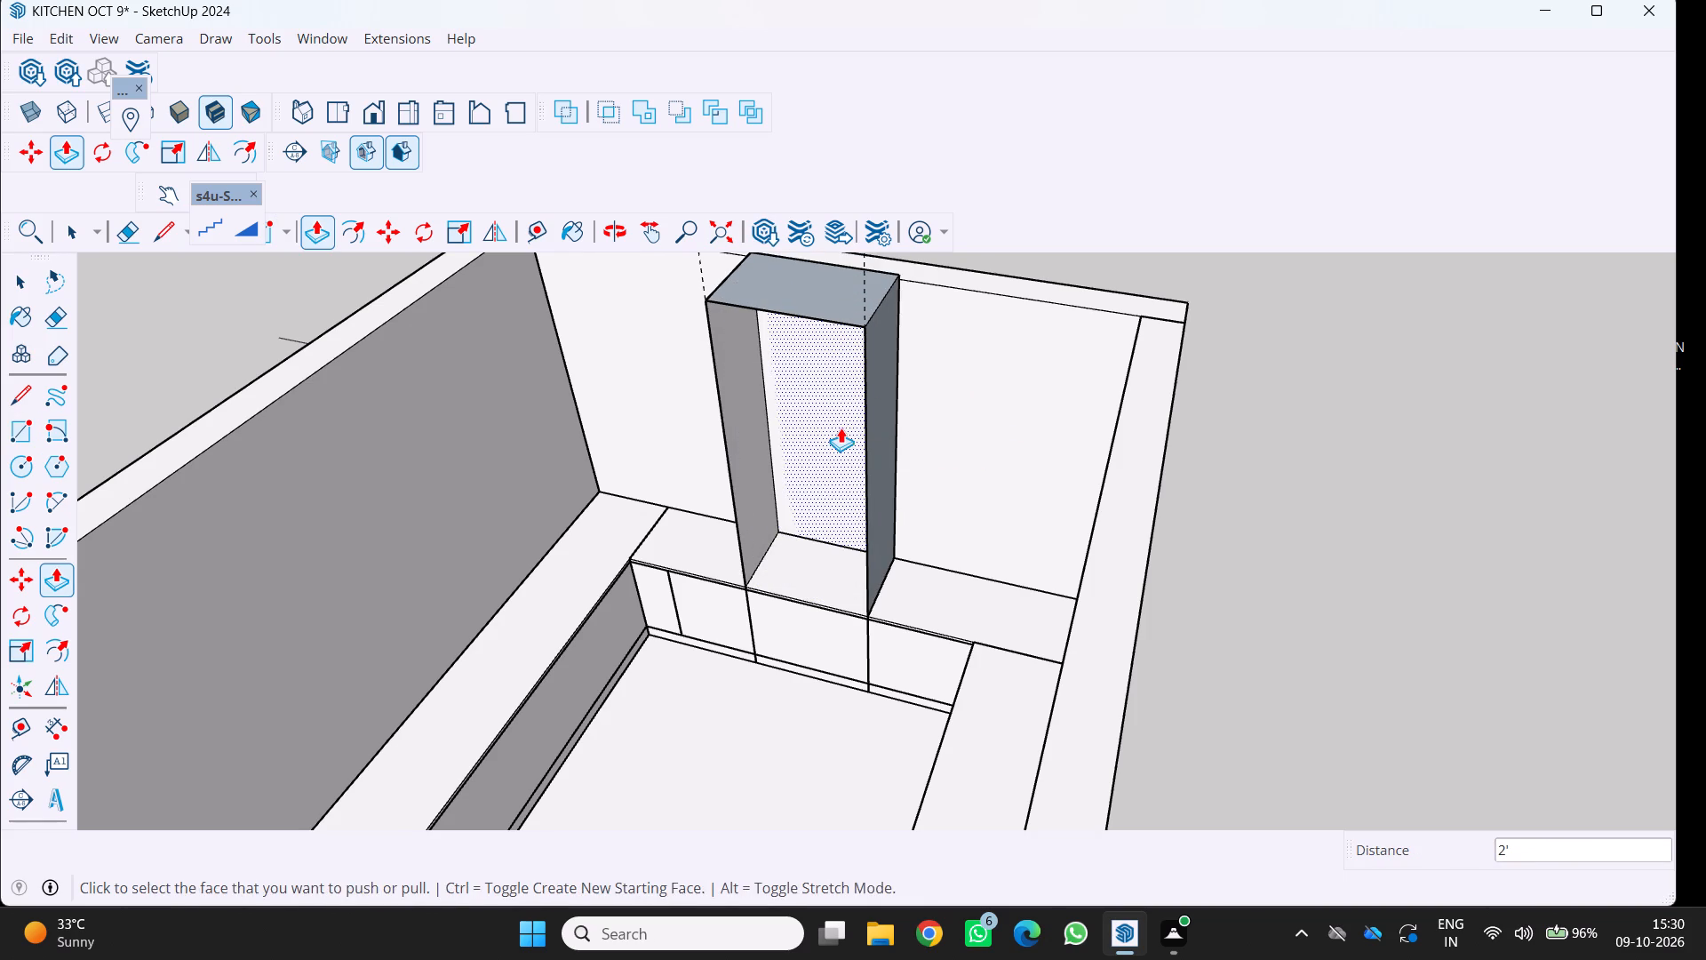
Push/pull the bottom face of the tall box down 2' 5" to the plinth line of the middle base unit.
middle_click(758, 509)
middle_drag(758, 510, 889, 431)
middle_click(892, 430)
middle_drag(897, 429, 926, 420)
scroll(929, 420, down, 5)
middle_drag(933, 434, 1006, 295)
scroll(967, 547, up, 3)
key(p)
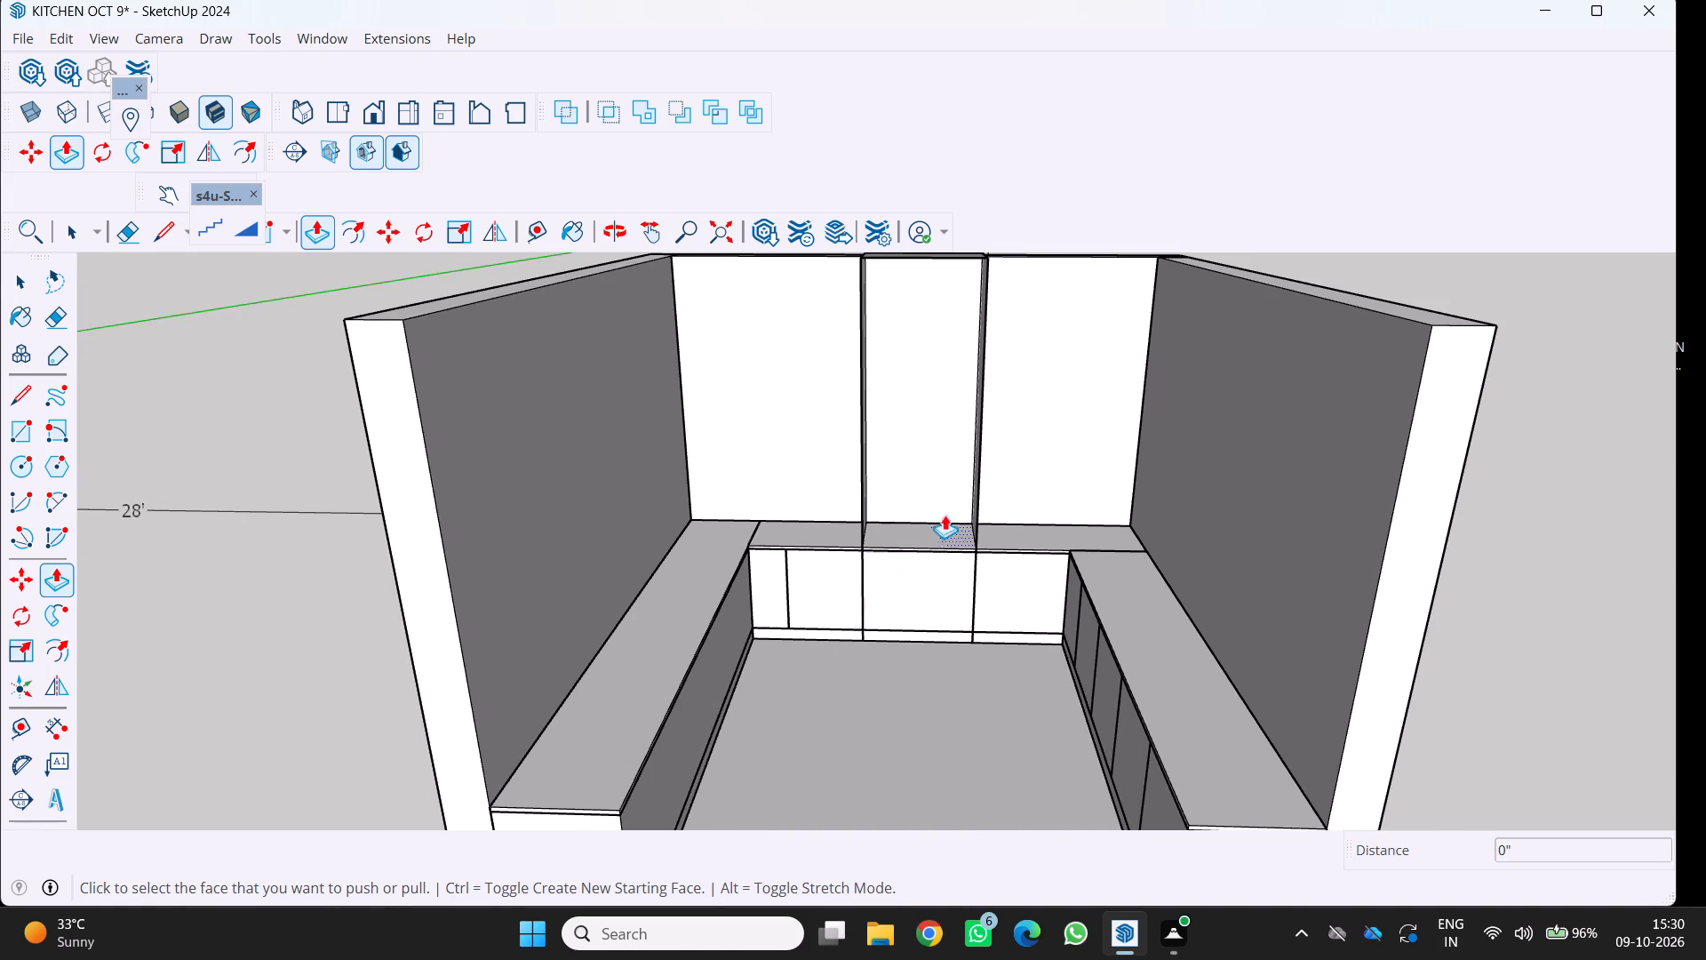
click(913, 532)
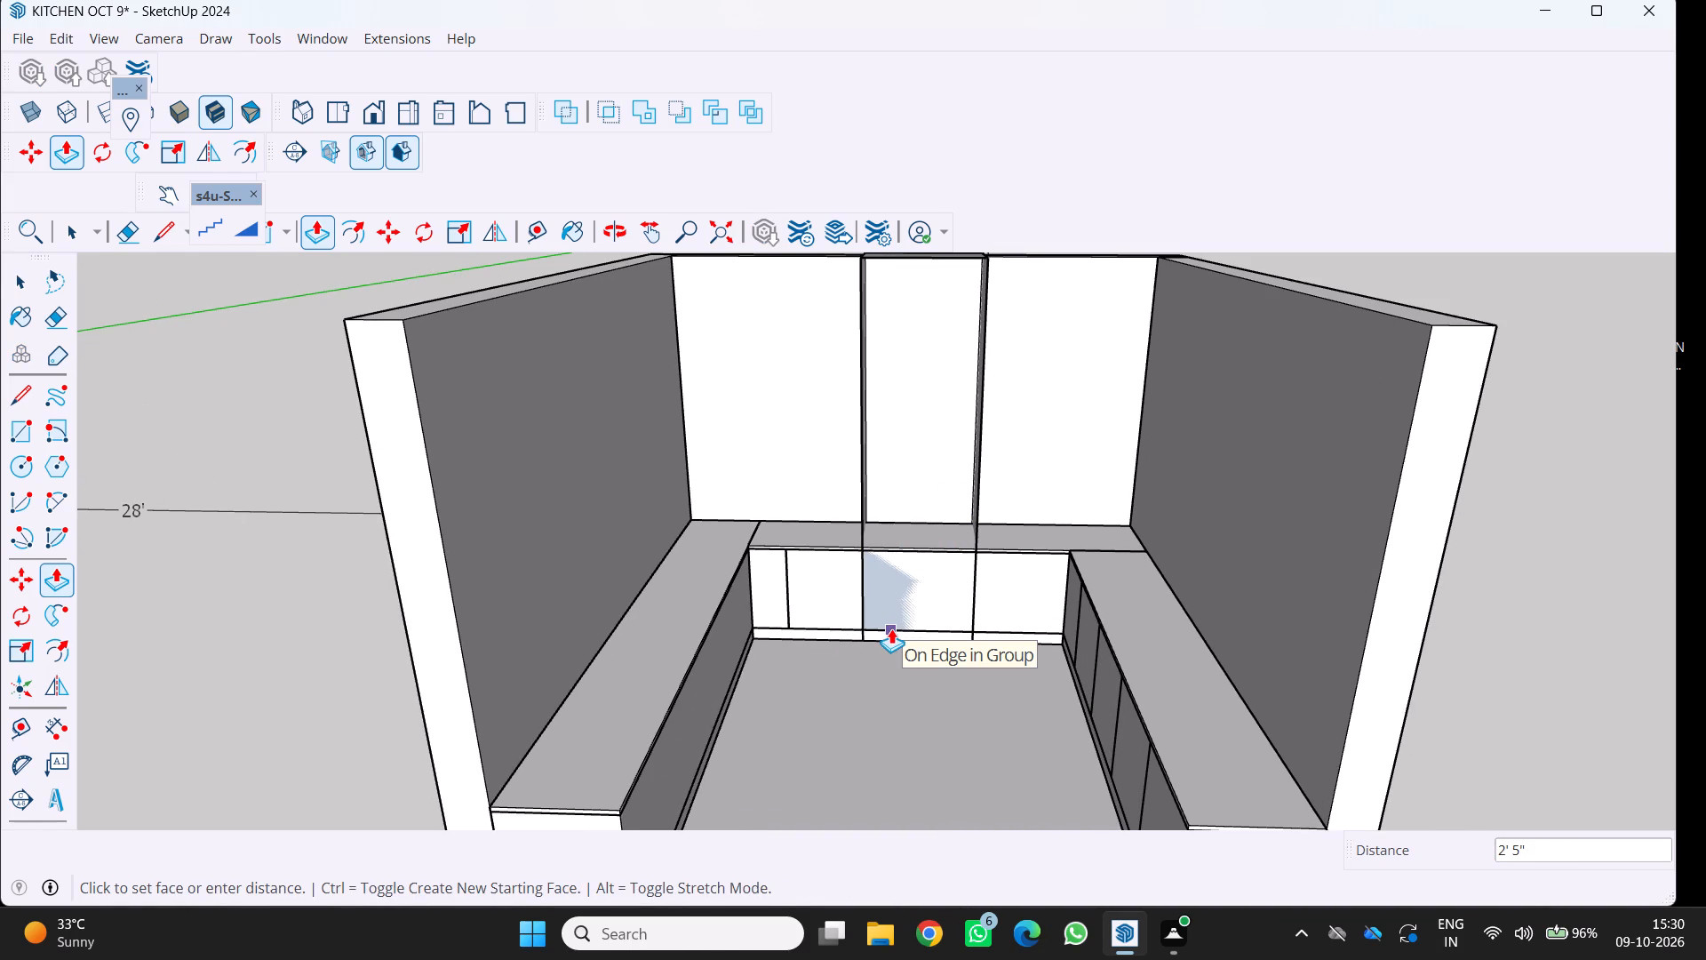
click(891, 628)
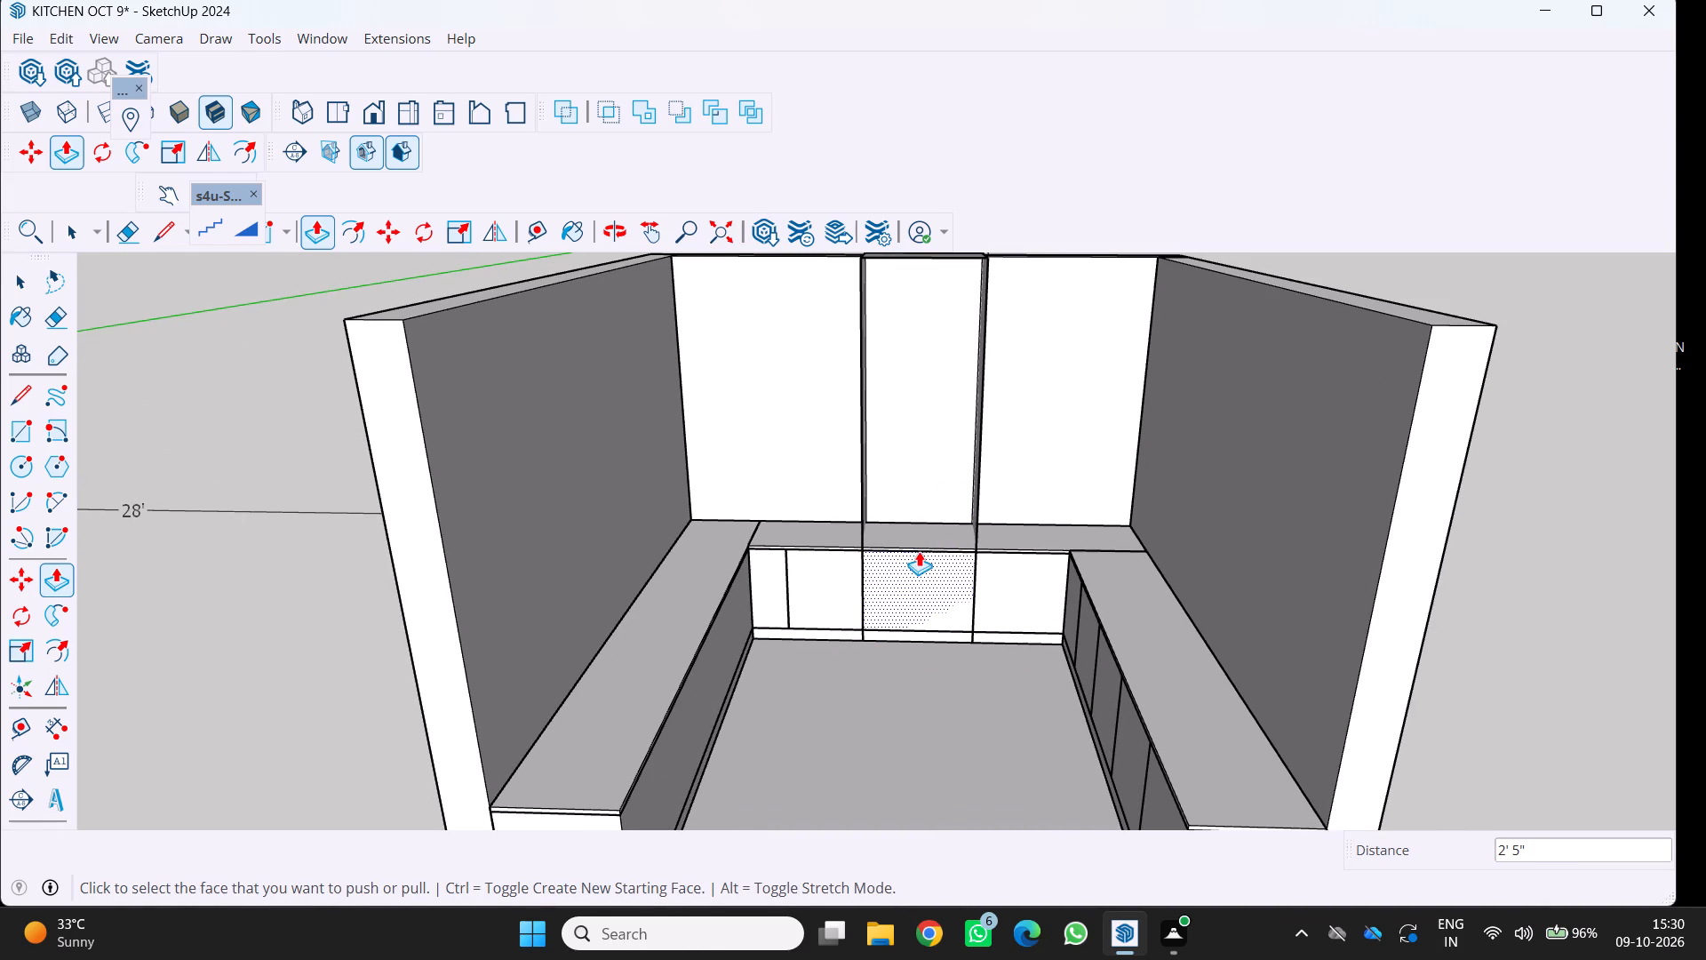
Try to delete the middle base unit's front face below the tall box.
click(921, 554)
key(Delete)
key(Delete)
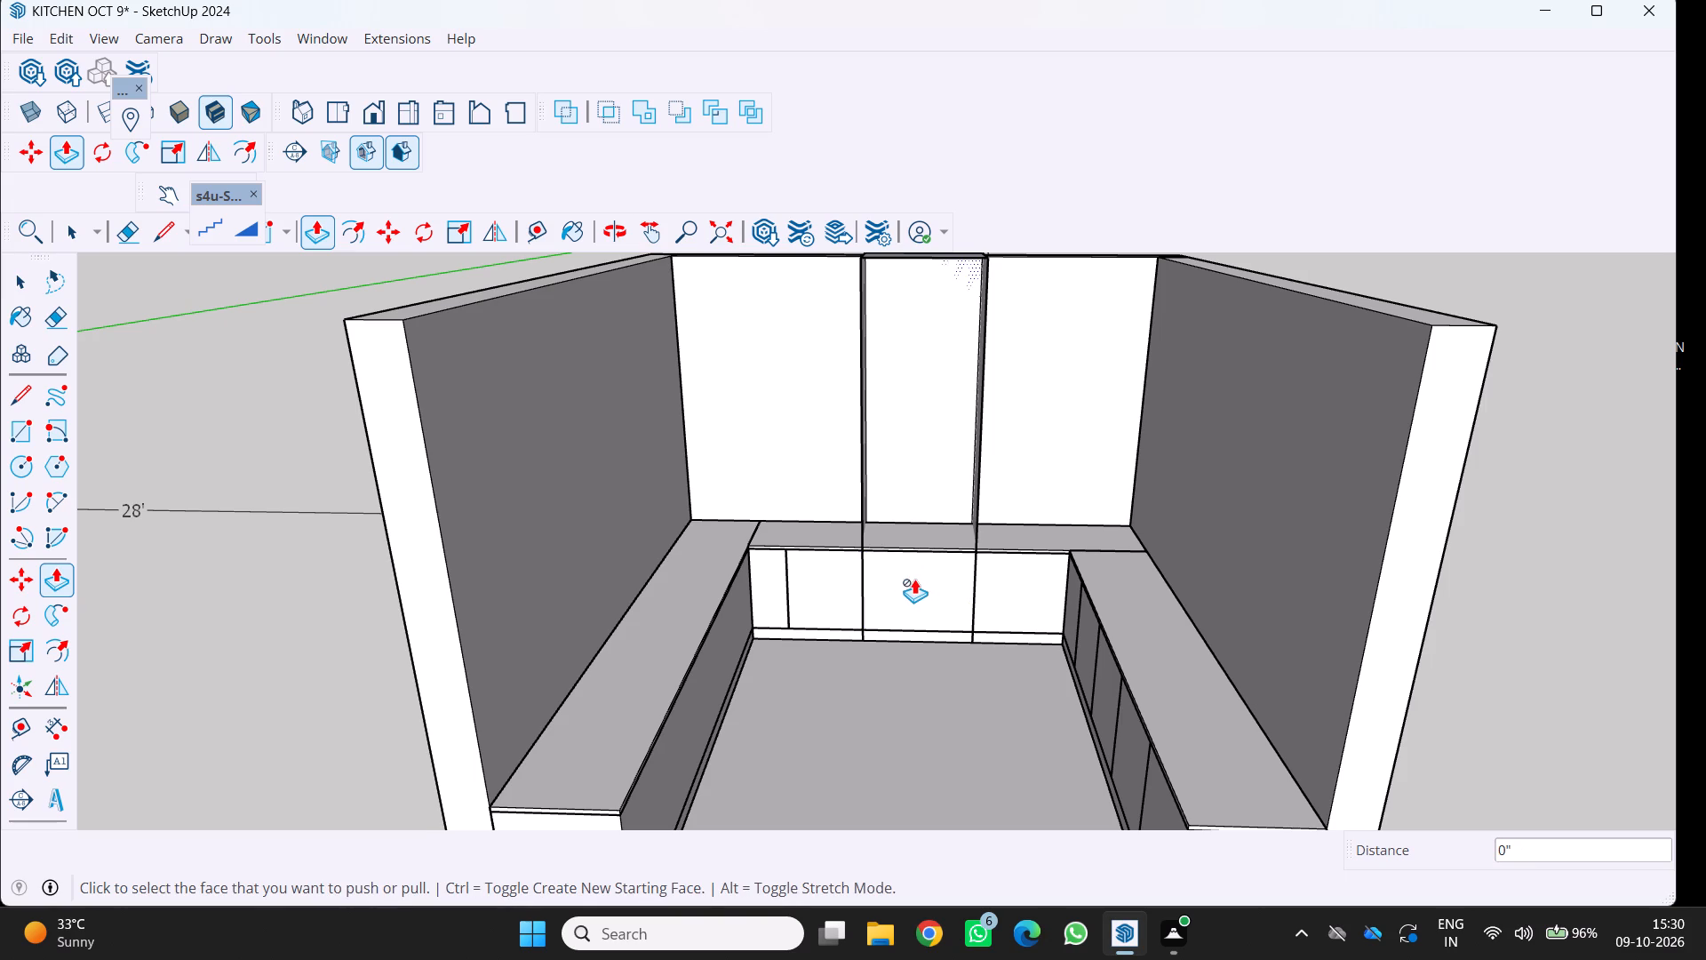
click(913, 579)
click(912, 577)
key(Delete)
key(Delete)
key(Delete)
Examine the tall box and the back-run base units from the front and from above.
middle_drag(908, 575, 869, 592)
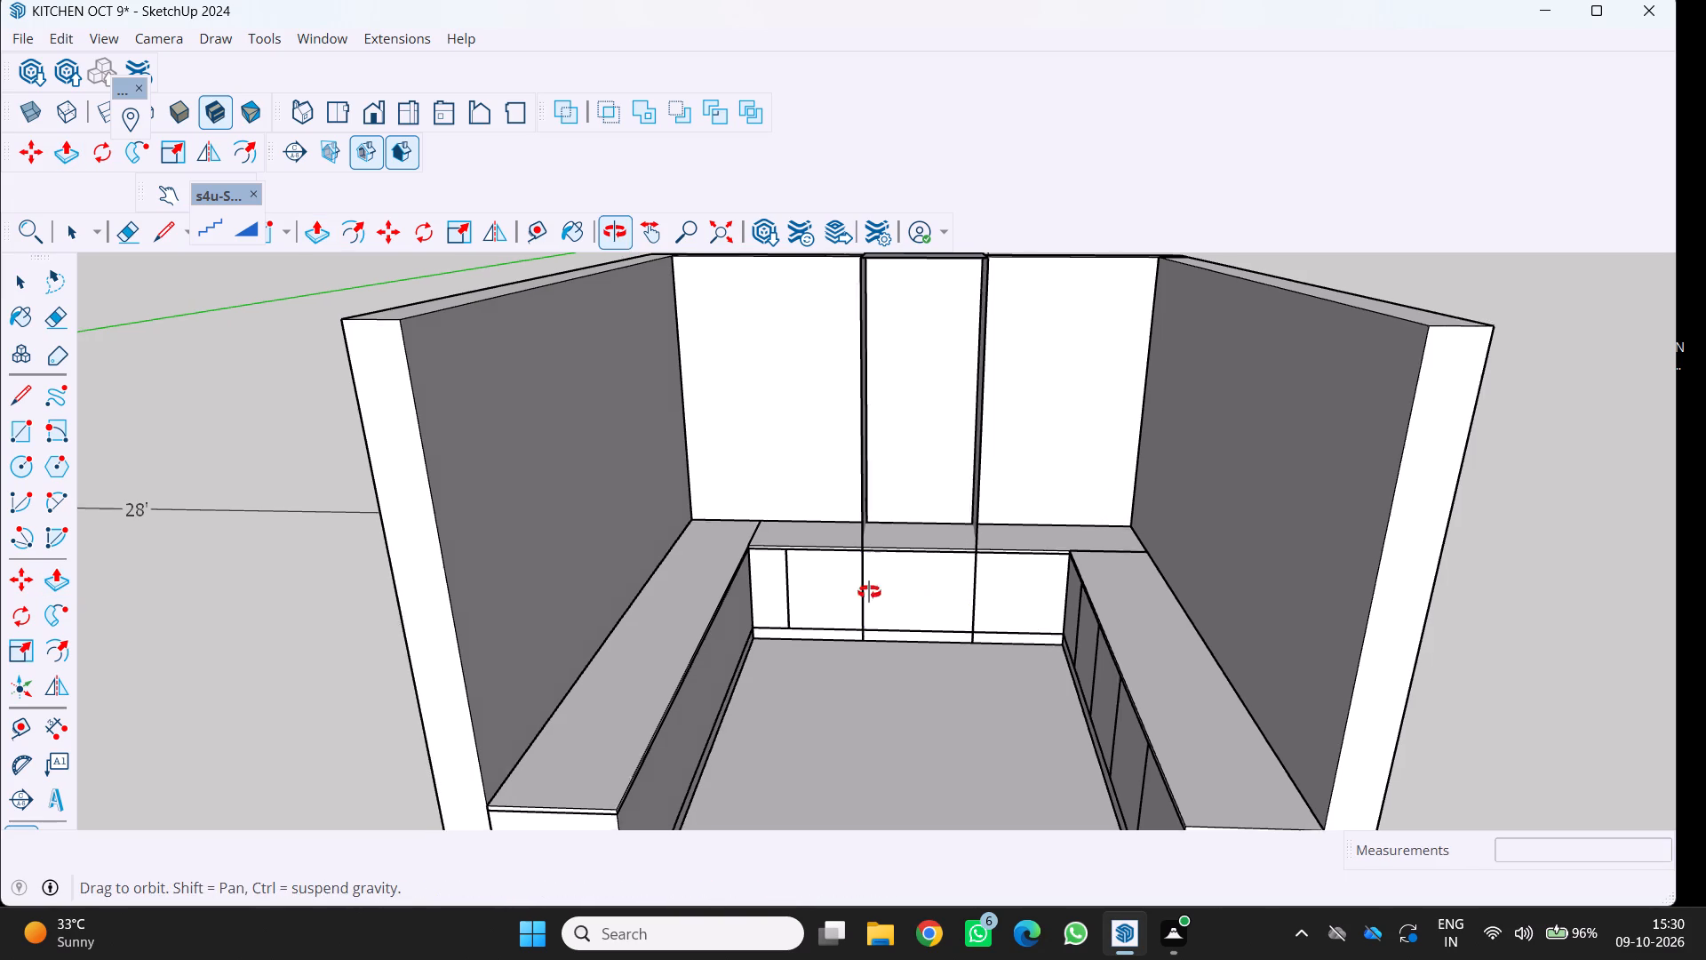
middle_drag(869, 592, 843, 606)
middle_drag(838, 610, 747, 645)
scroll(747, 645, down, 4)
middle_drag(742, 645, 904, 461)
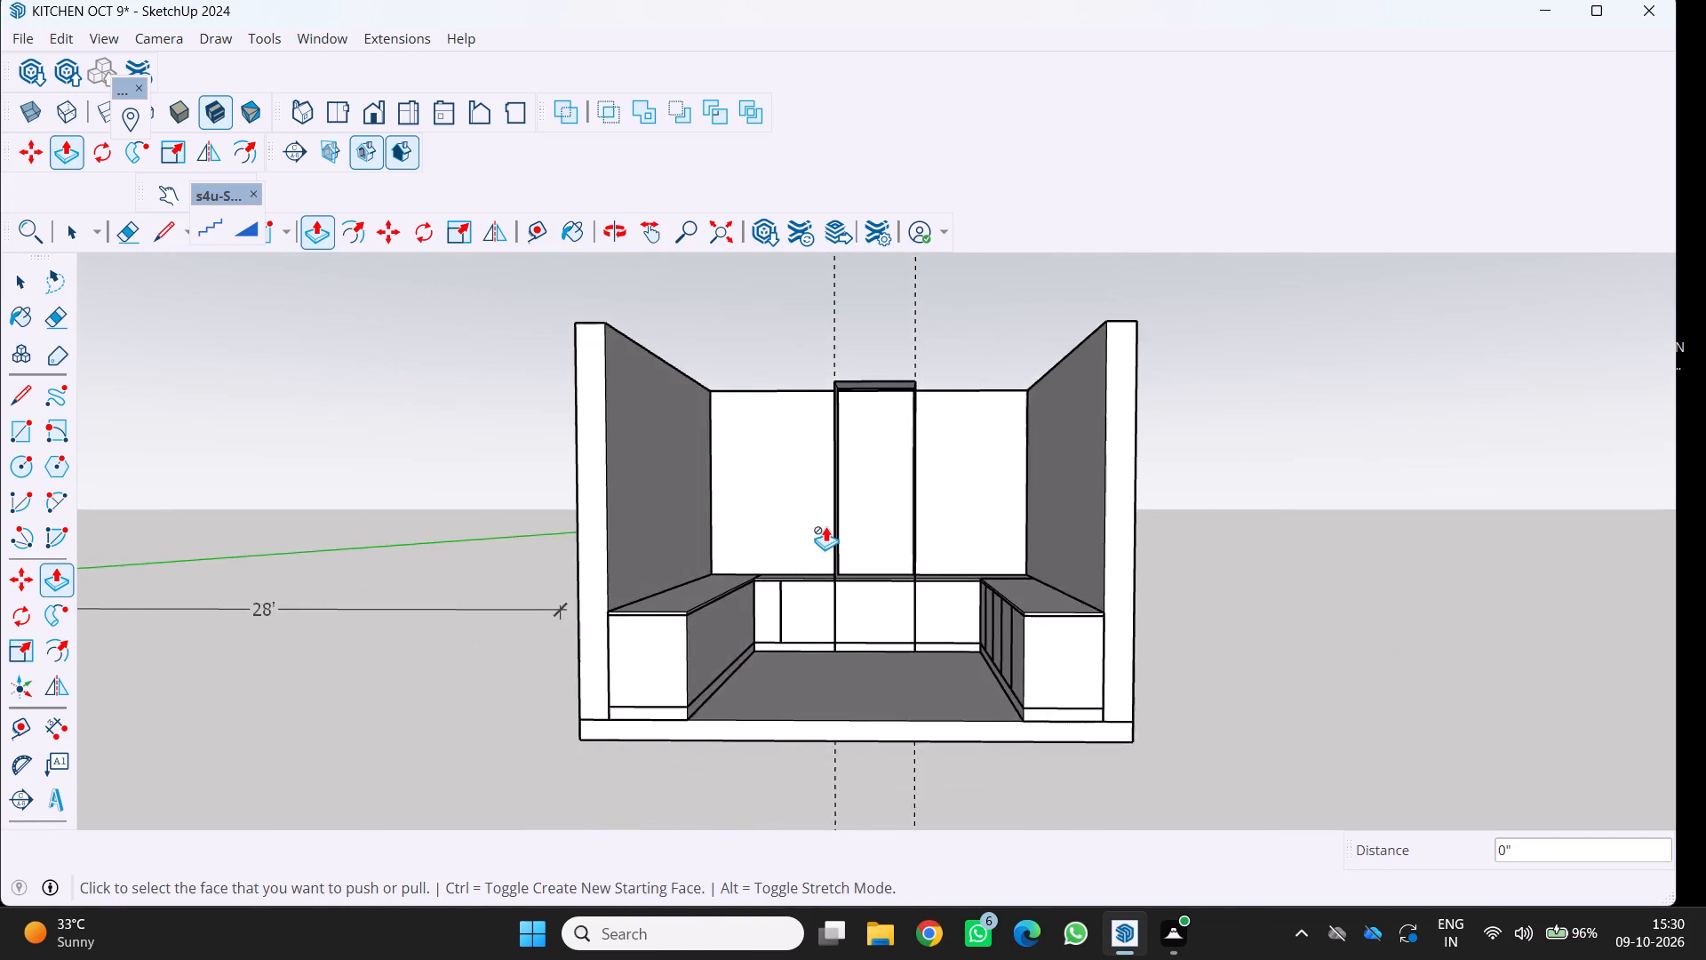
scroll(825, 526, up, 2)
scroll(825, 527, down, 4)
middle_drag(825, 527, 804, 558)
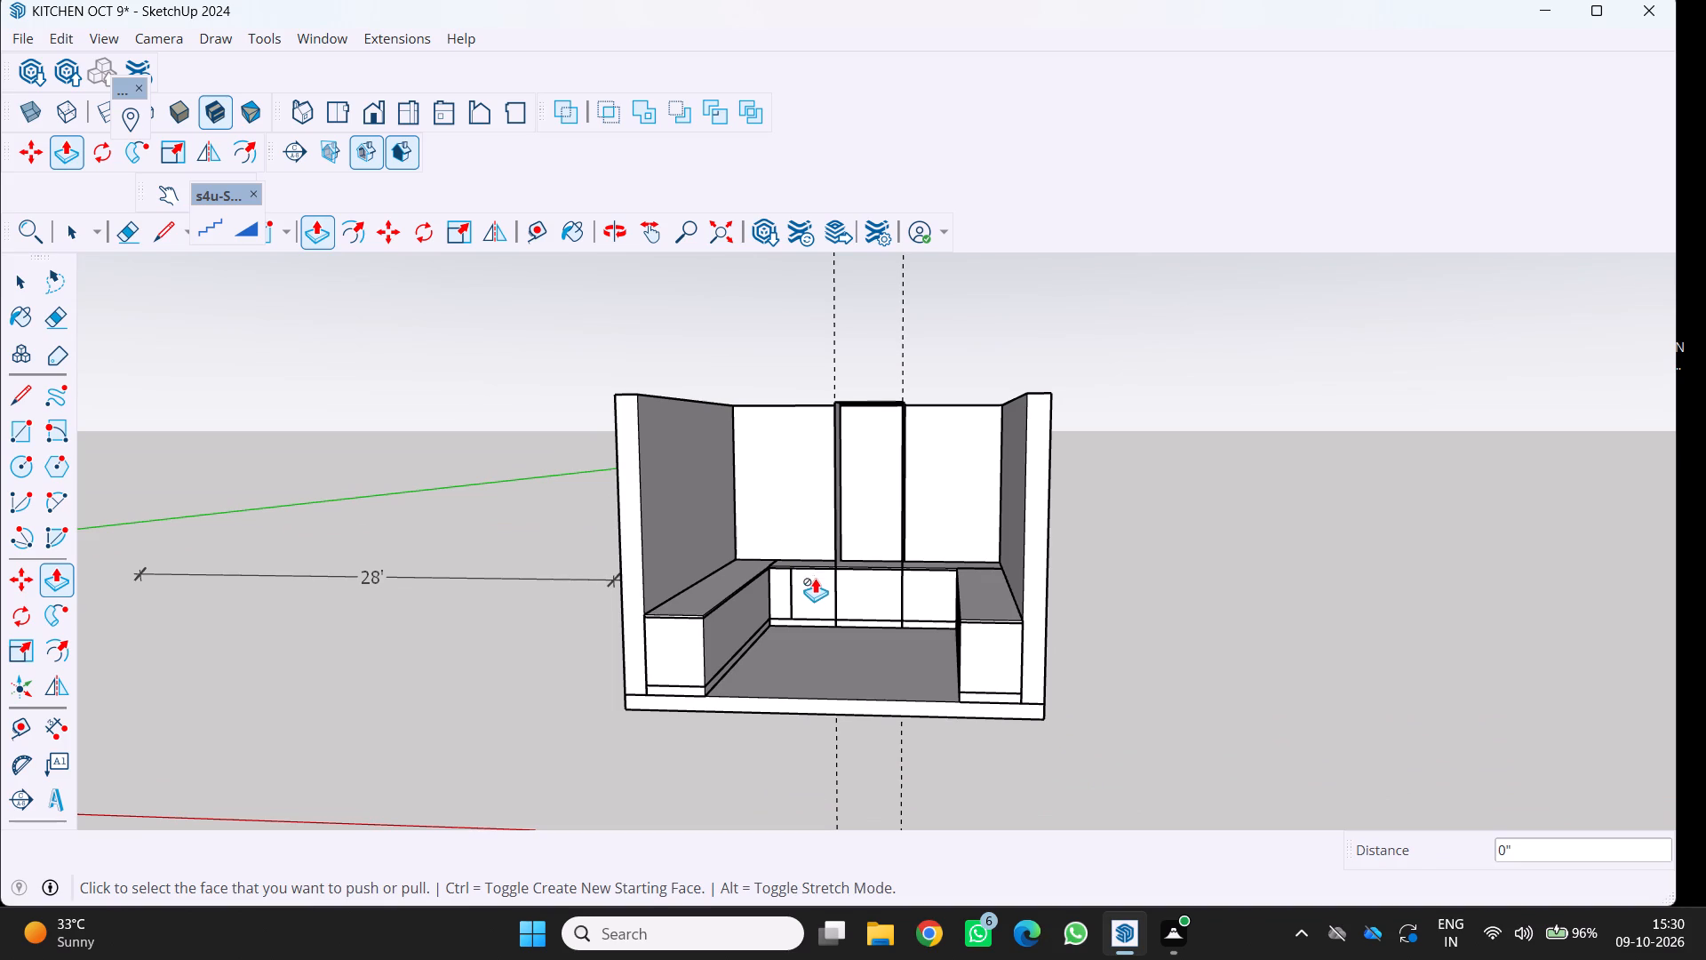
scroll(922, 554, up, 2)
scroll(816, 533, up, 6)
scroll(819, 531, down, 4)
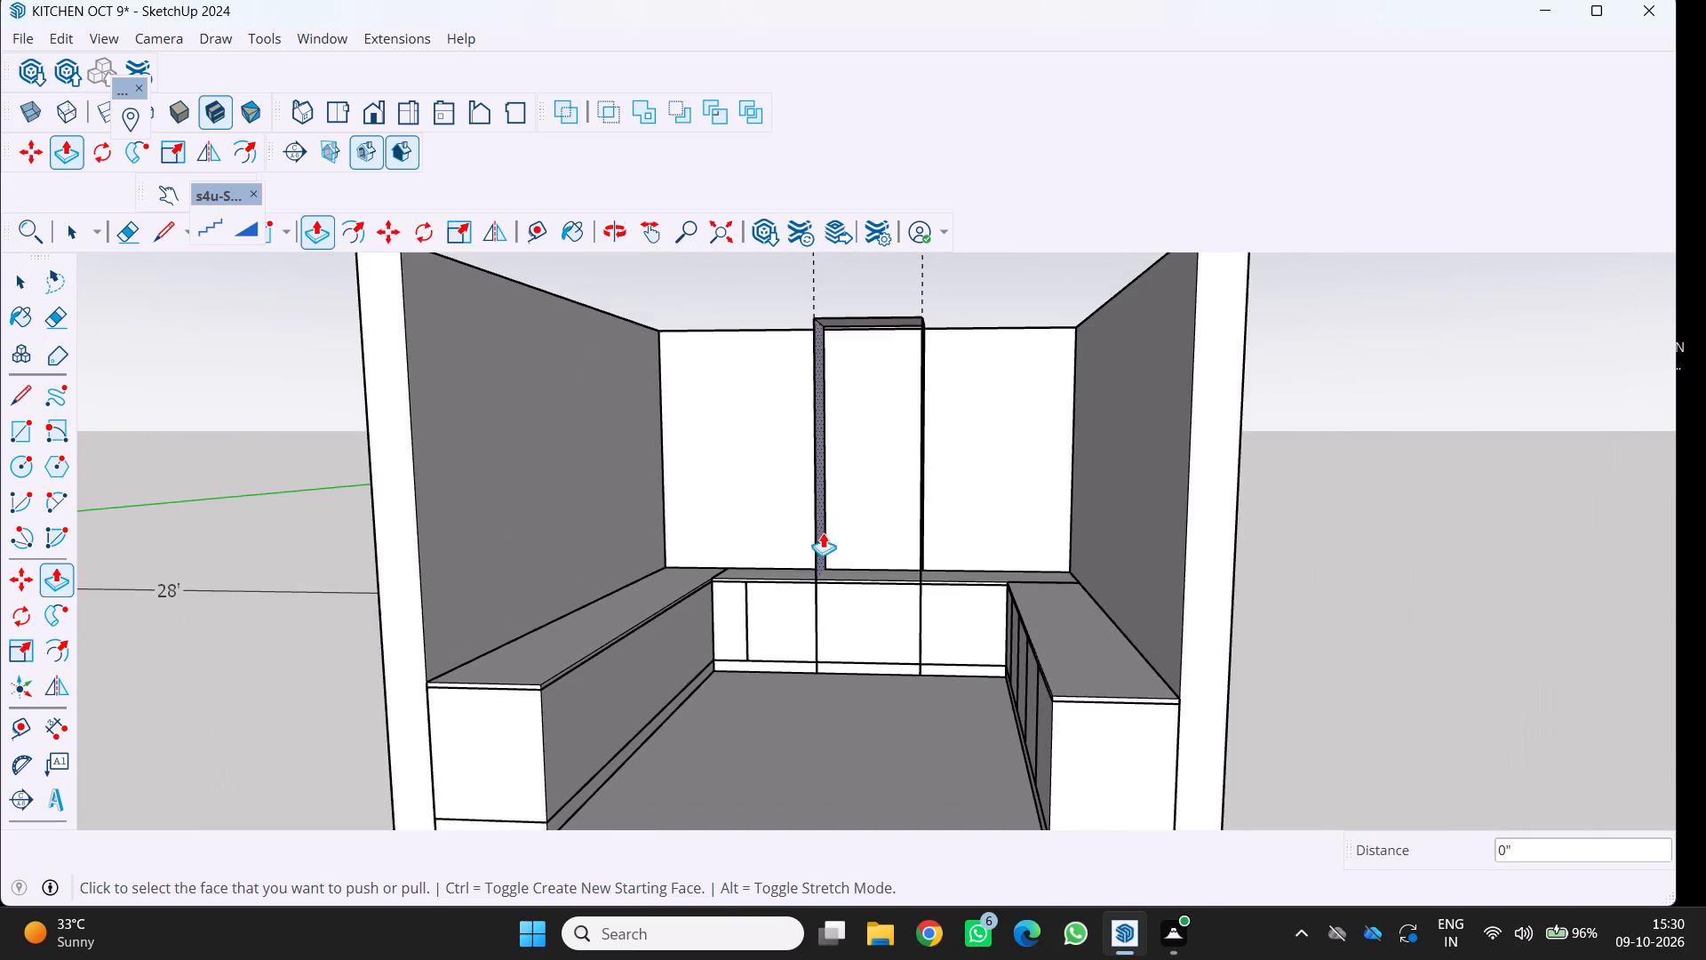
middle_drag(840, 537, 919, 766)
scroll(838, 531, up, 1)
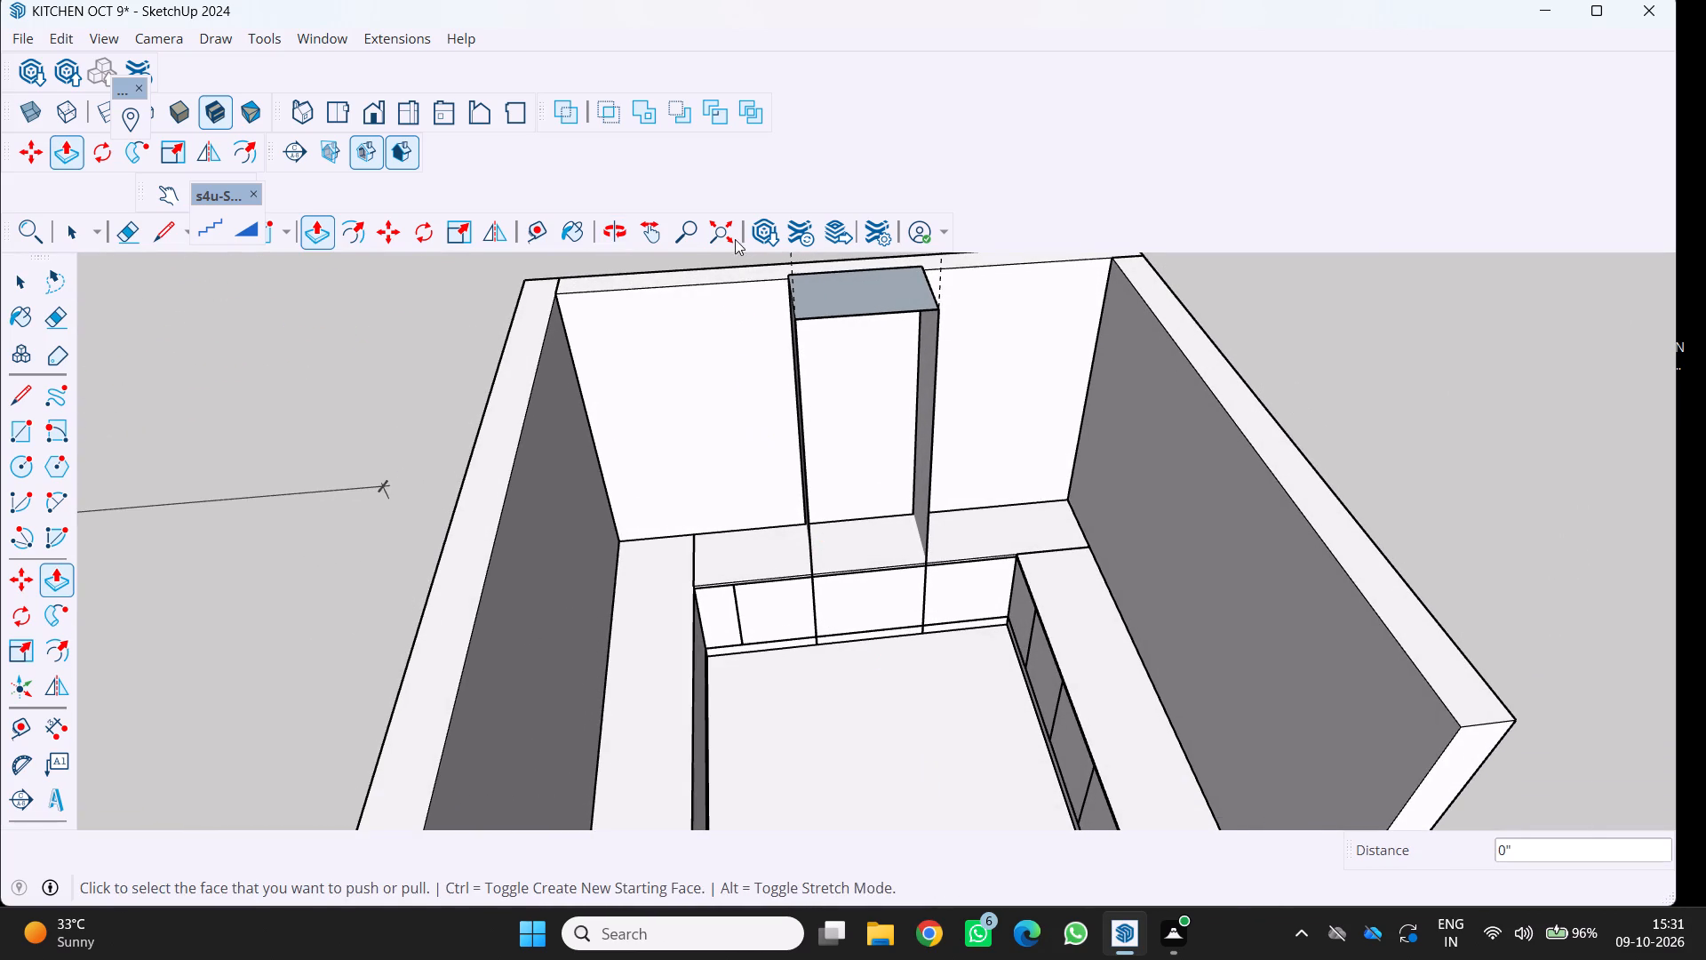
Delete one long edge of the thin diagonal strip on the outside of the back wall.
middle_click(745, 239)
middle_drag(747, 242, 901, 426)
middle_click(901, 428)
scroll(887, 426, down, 4)
middle_drag(793, 413, 1705, 579)
scroll(1705, 586, up, 1)
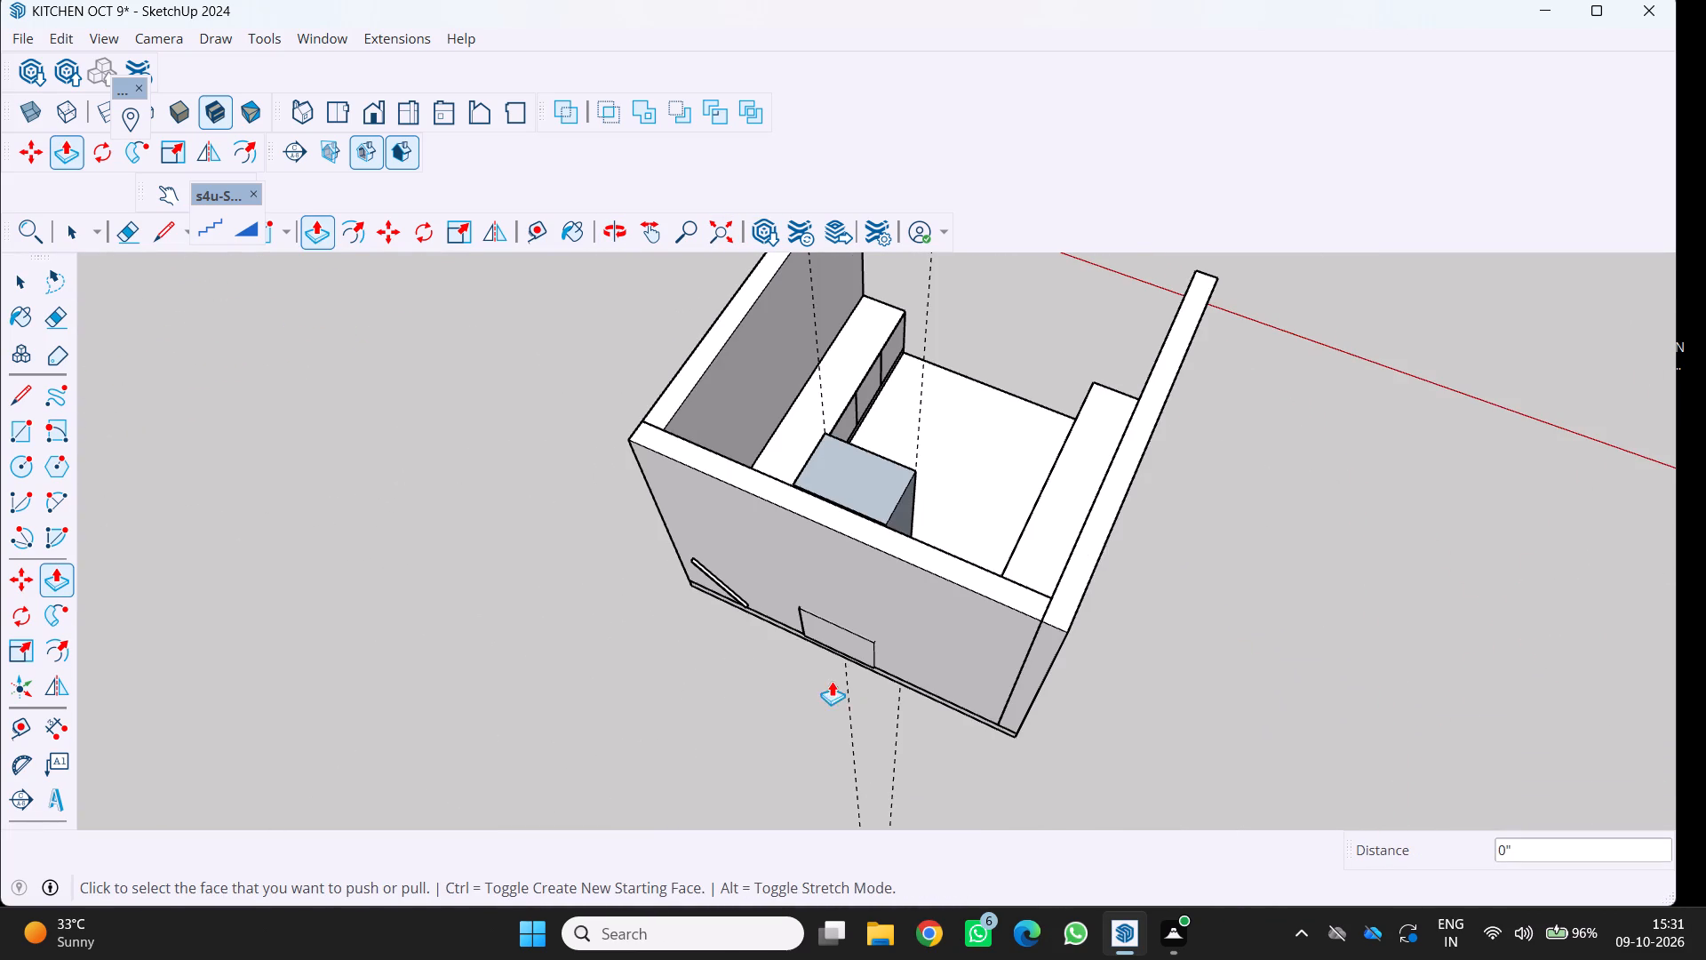
scroll(813, 494, up, 2)
middle_click(796, 518)
scroll(793, 518, up, 1)
middle_drag(793, 516, 906, 380)
scroll(720, 651, up, 2)
key(space)
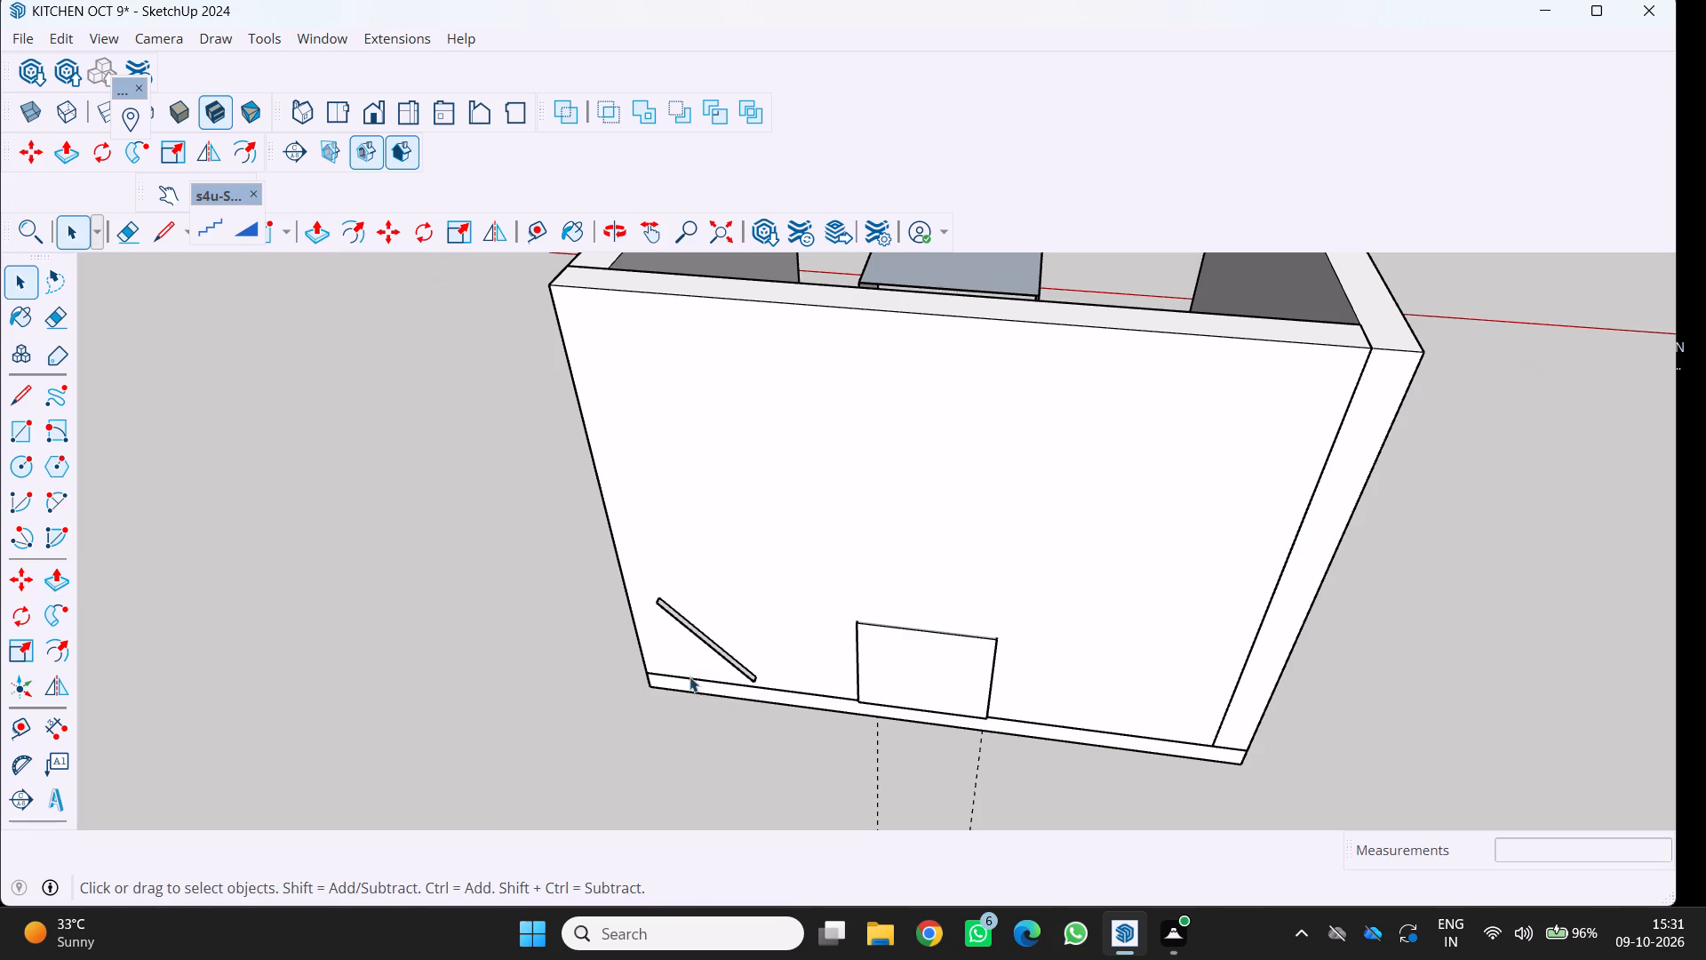
click(720, 645)
key(Delete)
Examine the kitchen walls and the tall box from outside and above on several sides.
scroll(711, 660, down, 2)
middle_drag(707, 661, 698, 700)
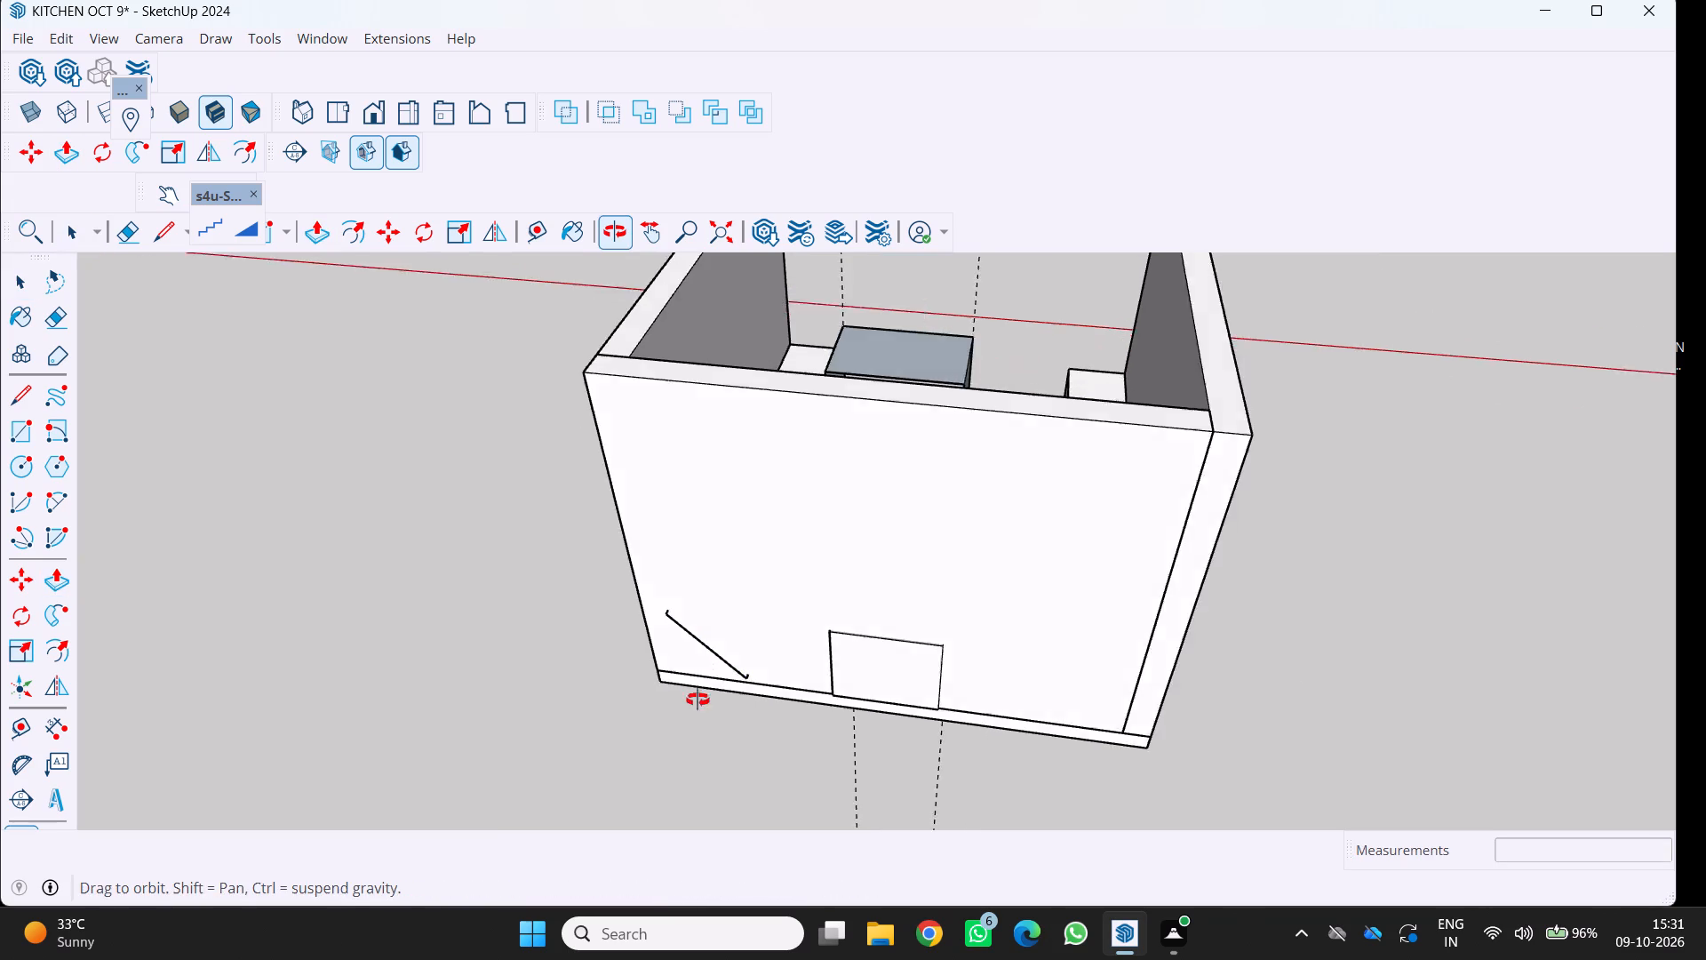
middle_drag(698, 700, 605, 808)
scroll(642, 791, down, 1)
scroll(653, 720, down, 3)
middle_drag(644, 717, 450, 645)
scroll(450, 645, up, 1)
scroll(740, 470, down, 3)
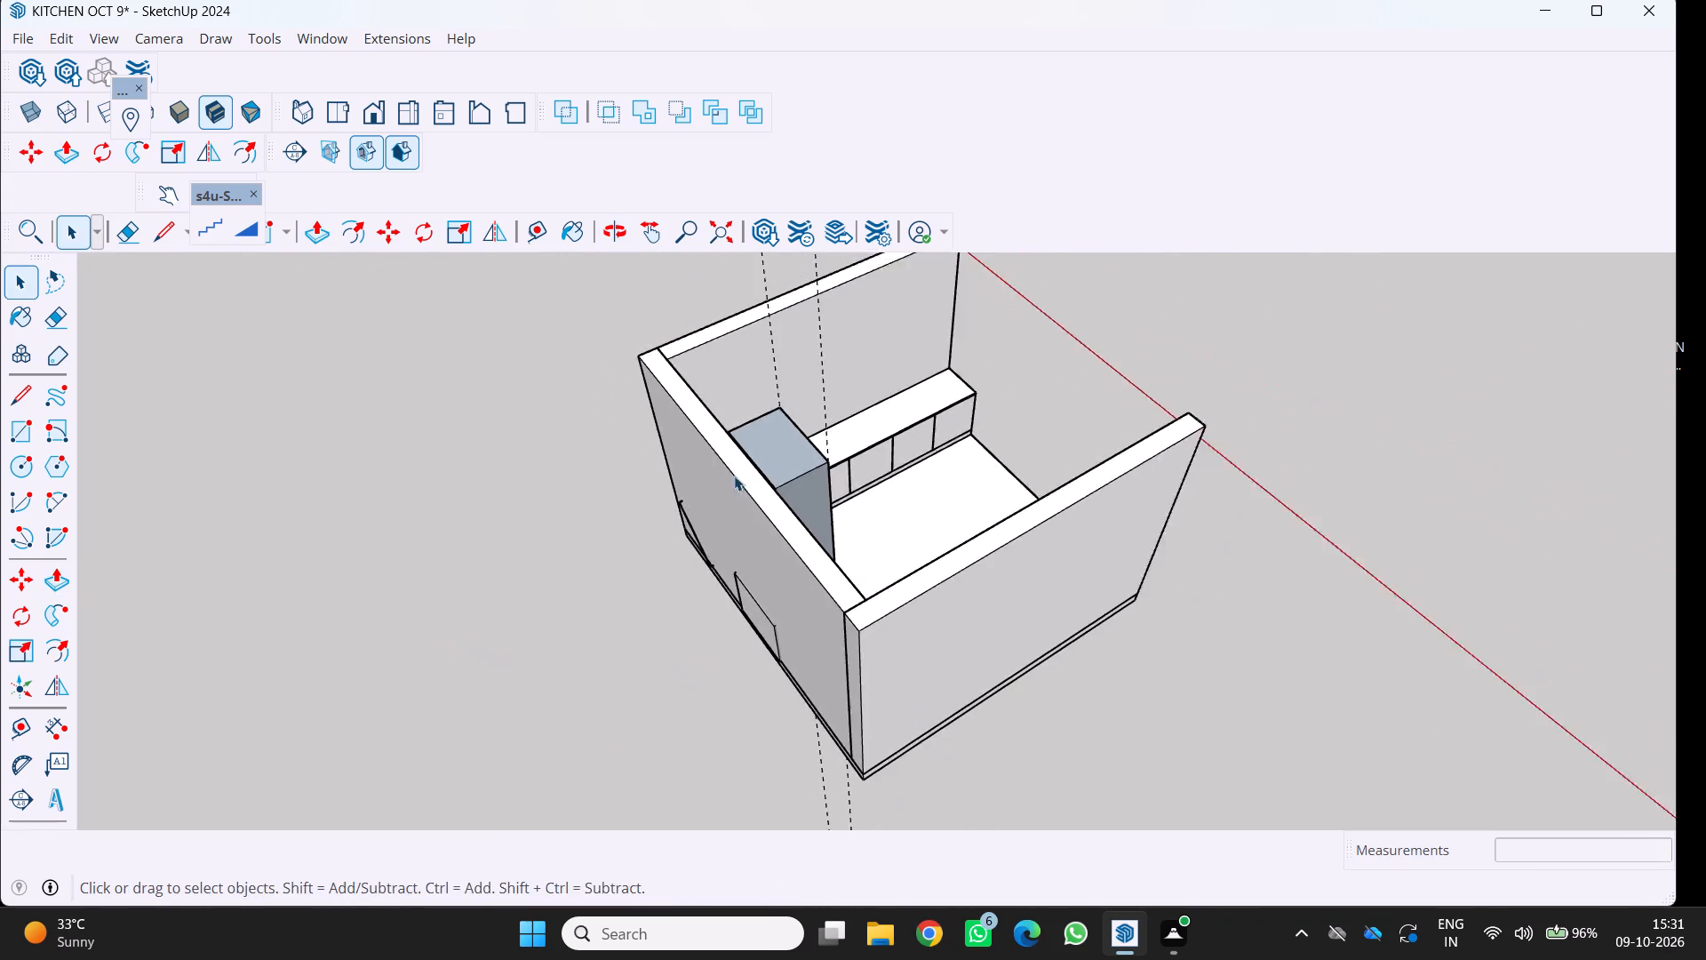
middle_drag(729, 478, 629, 501)
middle_drag(627, 502, 541, 498)
middle_drag(533, 495, 468, 498)
scroll(475, 496, up, 1)
middle_drag(849, 371, 605, 431)
scroll(827, 356, up, 4)
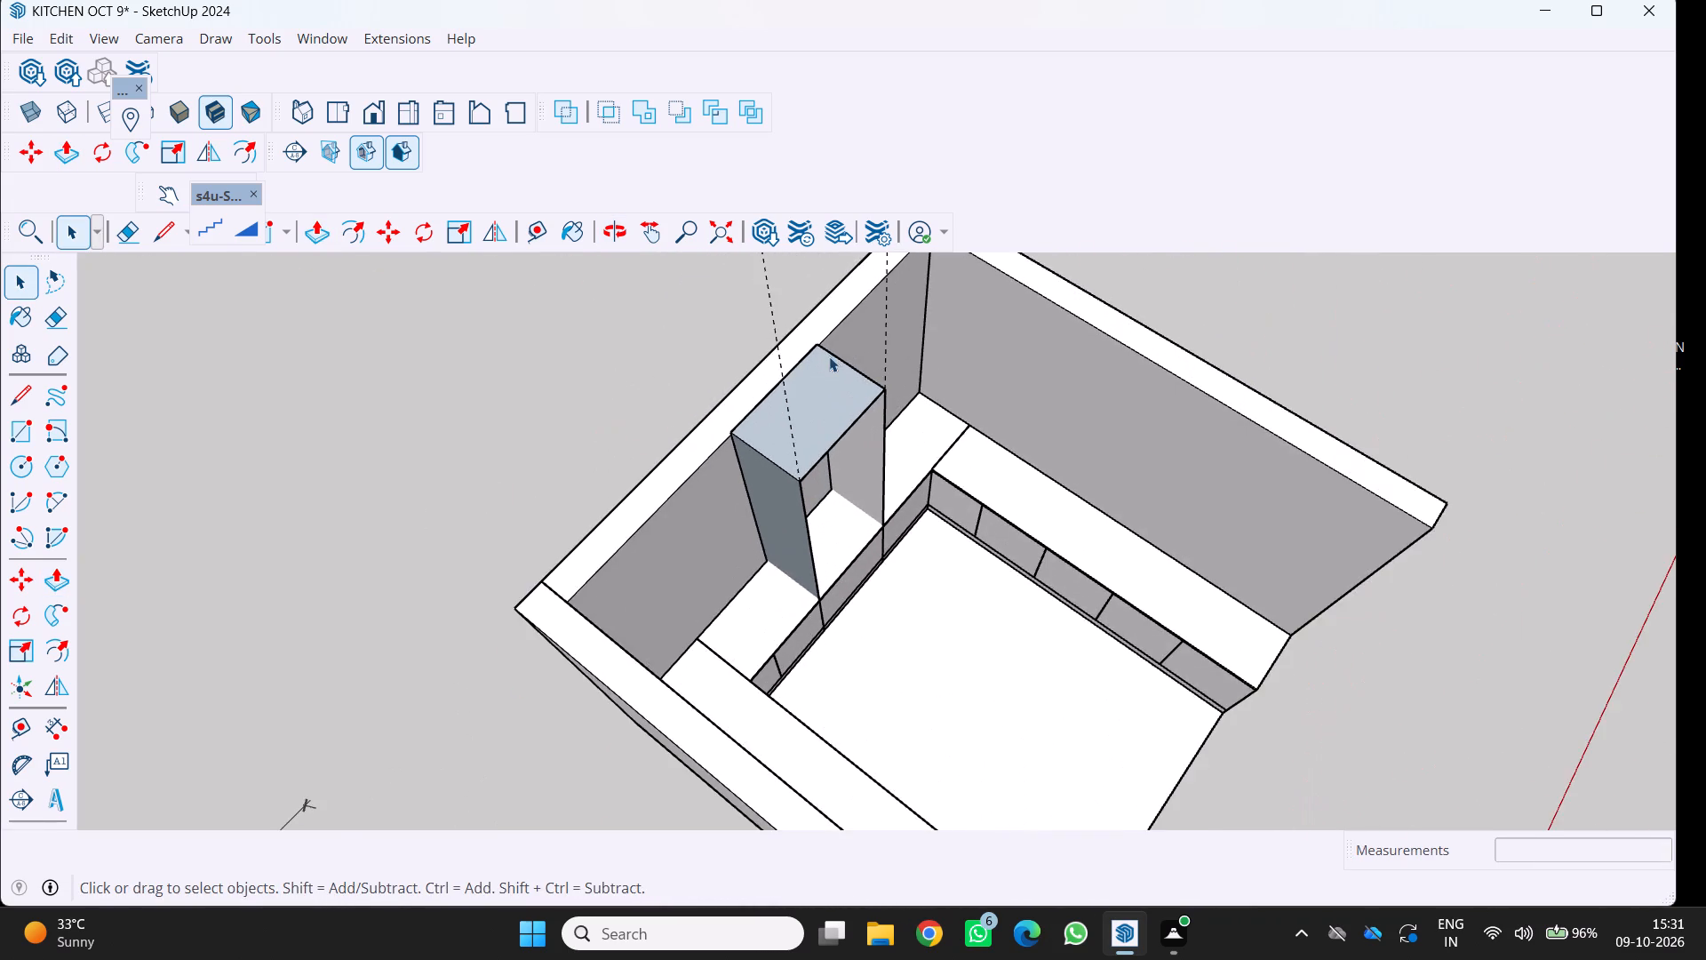
middle_drag(808, 391, 856, 295)
middle_click(856, 295)
scroll(831, 338, down, 9)
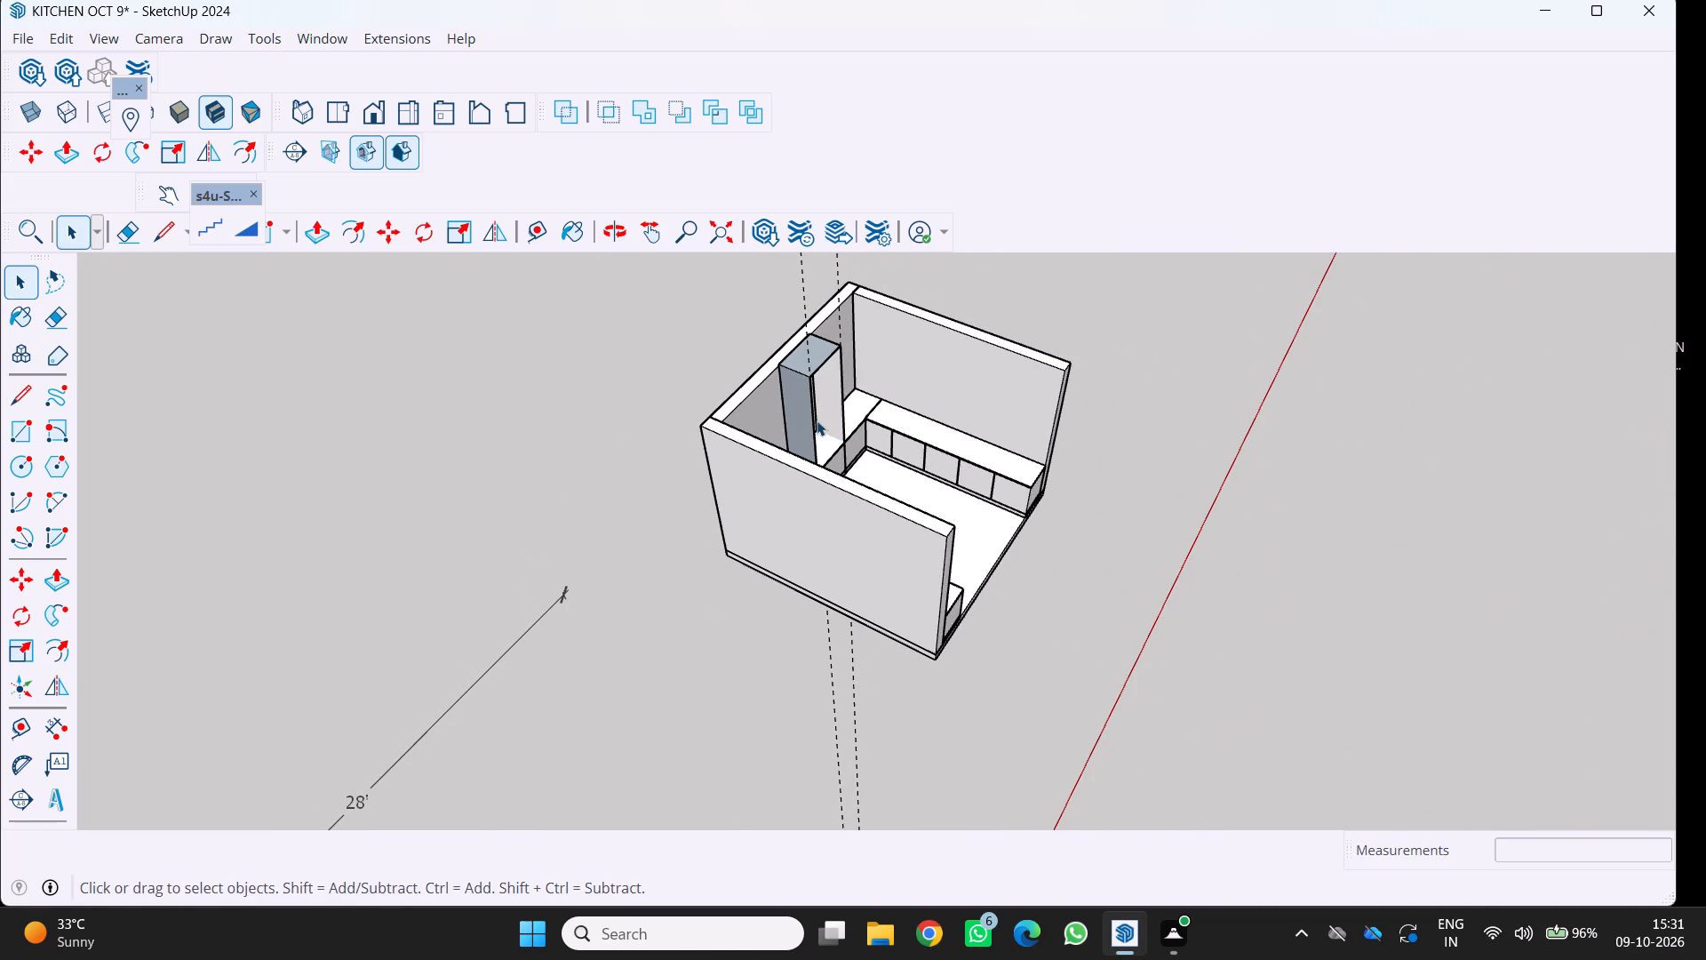
scroll(815, 420, down, 1)
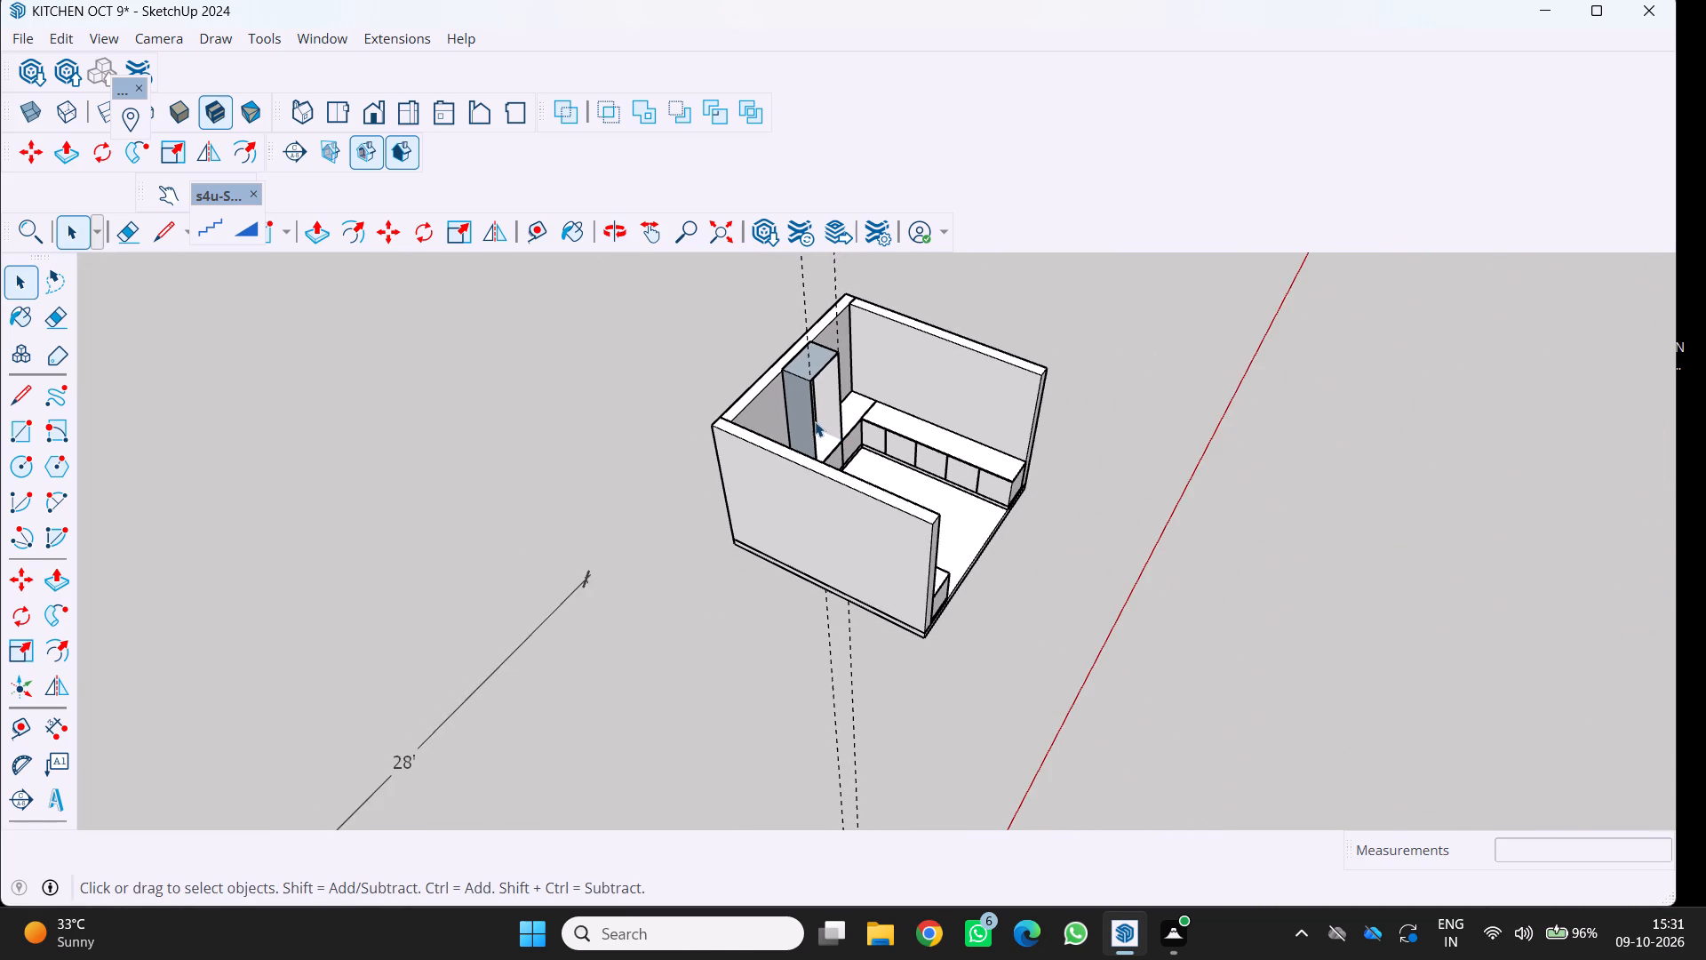
scroll(815, 424, down, 3)
middle_drag(885, 452, 1168, 444)
middle_drag(1176, 440, 1248, 411)
scroll(851, 604, up, 3)
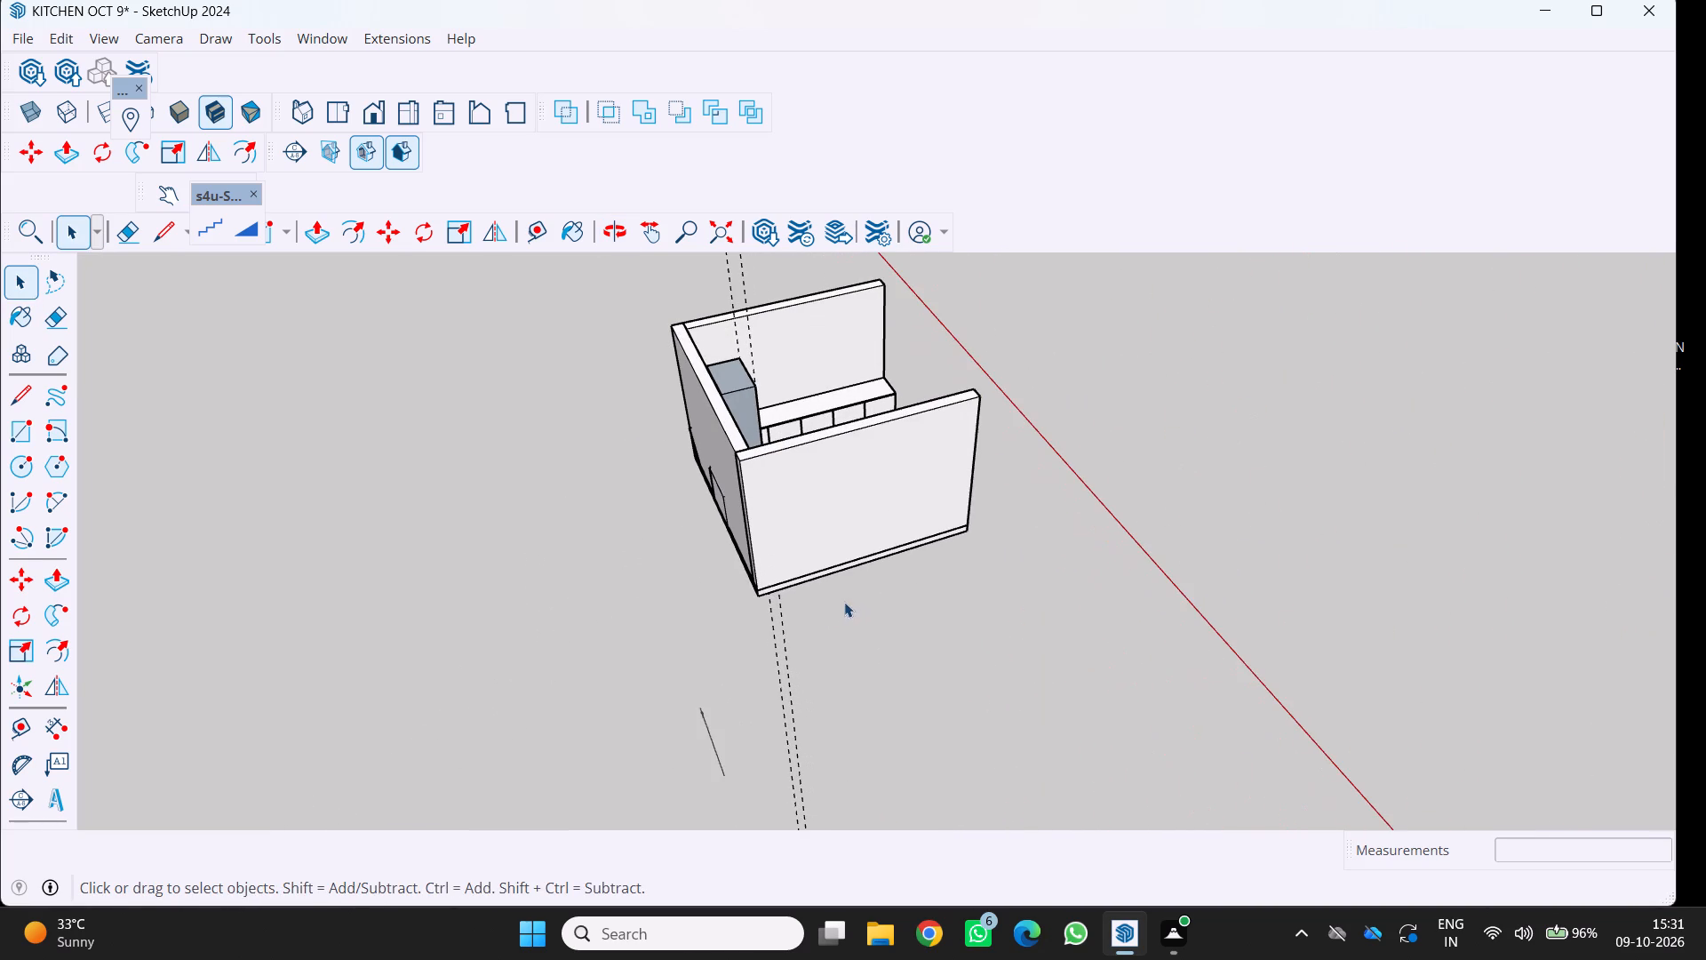
Delete the remaining long diagonal line on the outside of the back wall.
middle_click(721, 588)
middle_drag(723, 587, 914, 492)
middle_drag(925, 490, 934, 487)
middle_click(955, 480)
scroll(451, 730, up, 3)
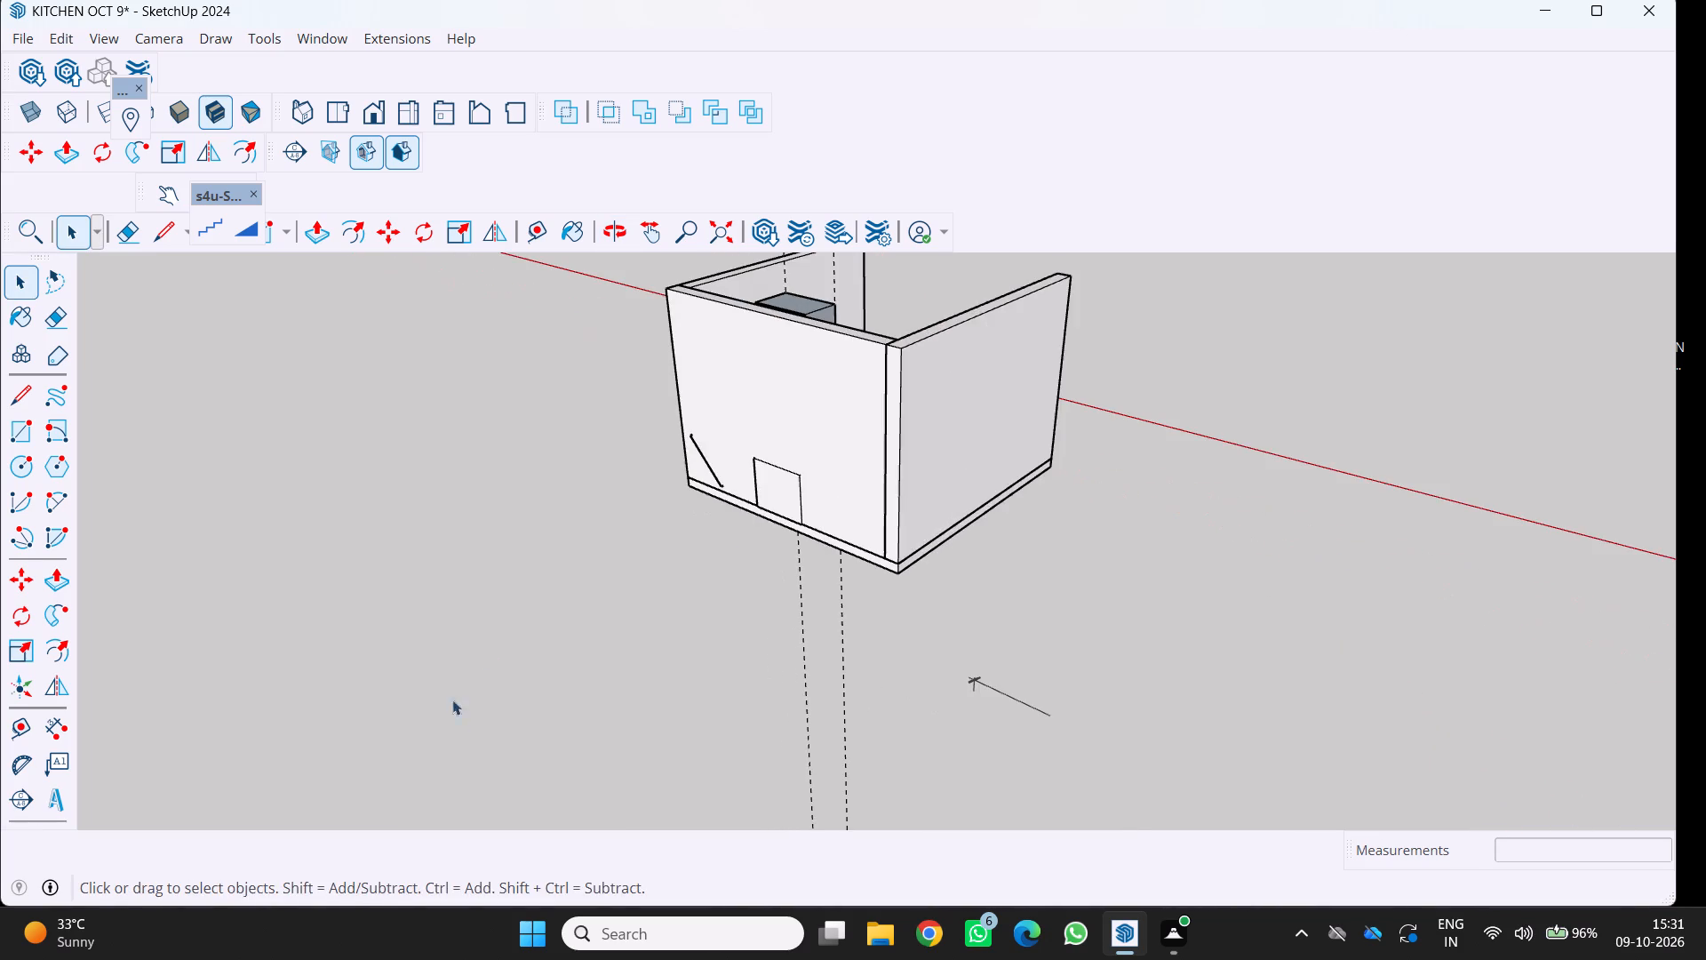
middle_drag(484, 647, 724, 524)
scroll(724, 524, up, 4)
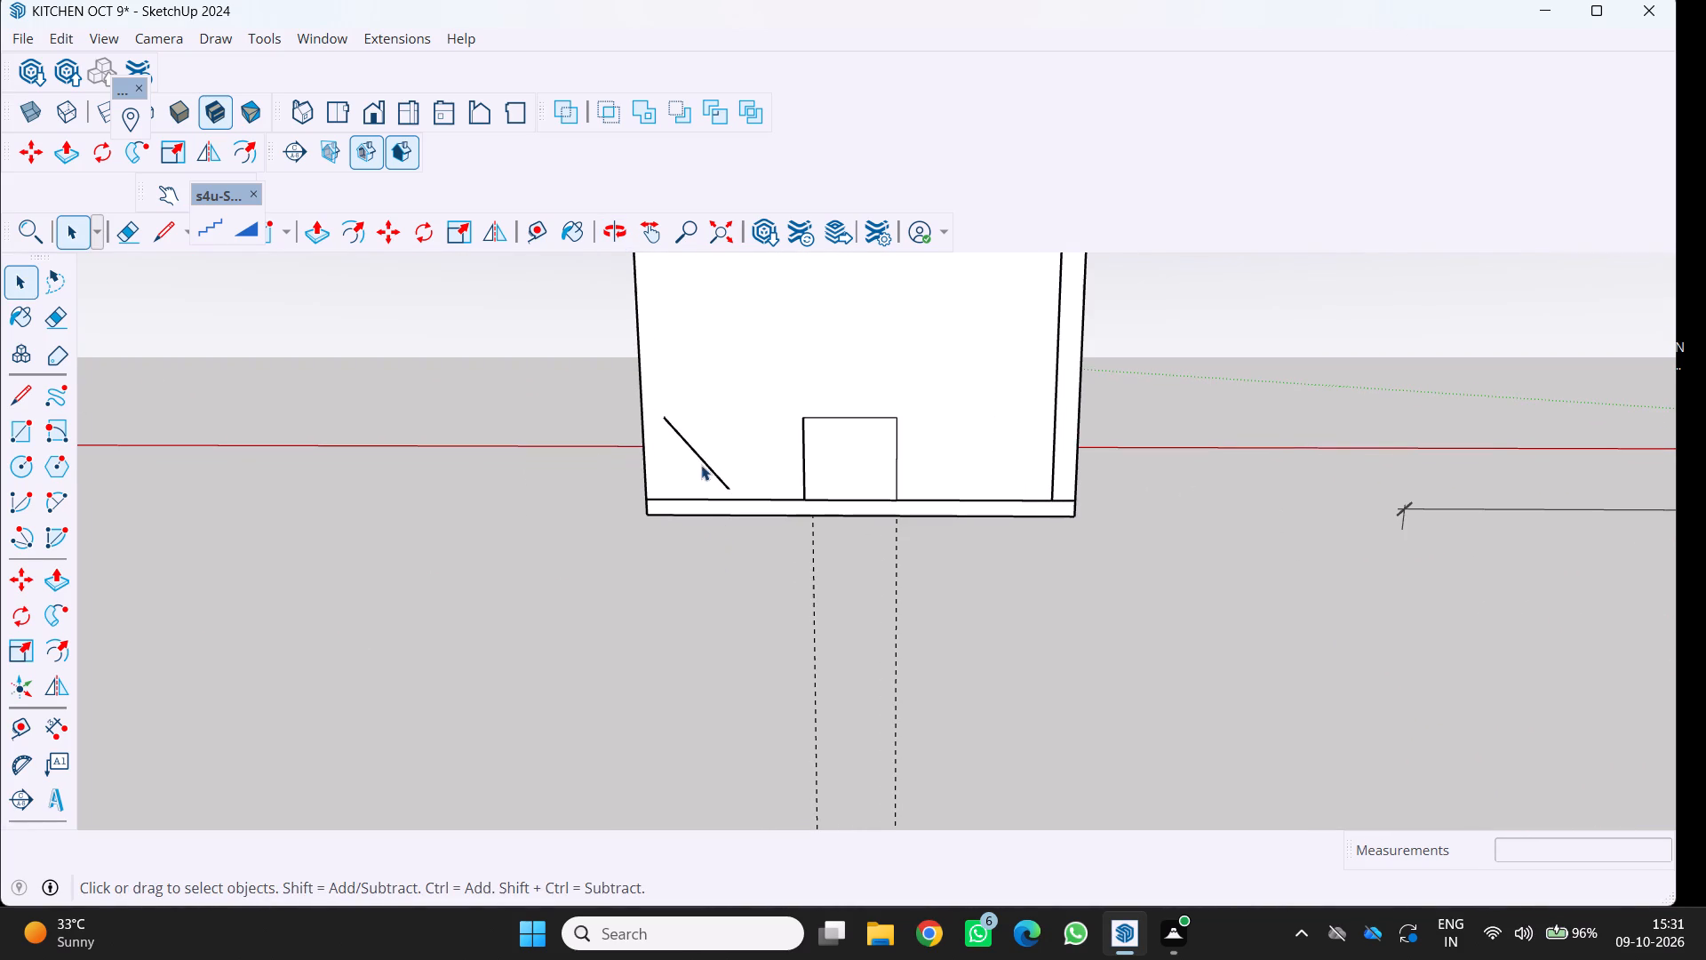
click(706, 466)
key(Delete)
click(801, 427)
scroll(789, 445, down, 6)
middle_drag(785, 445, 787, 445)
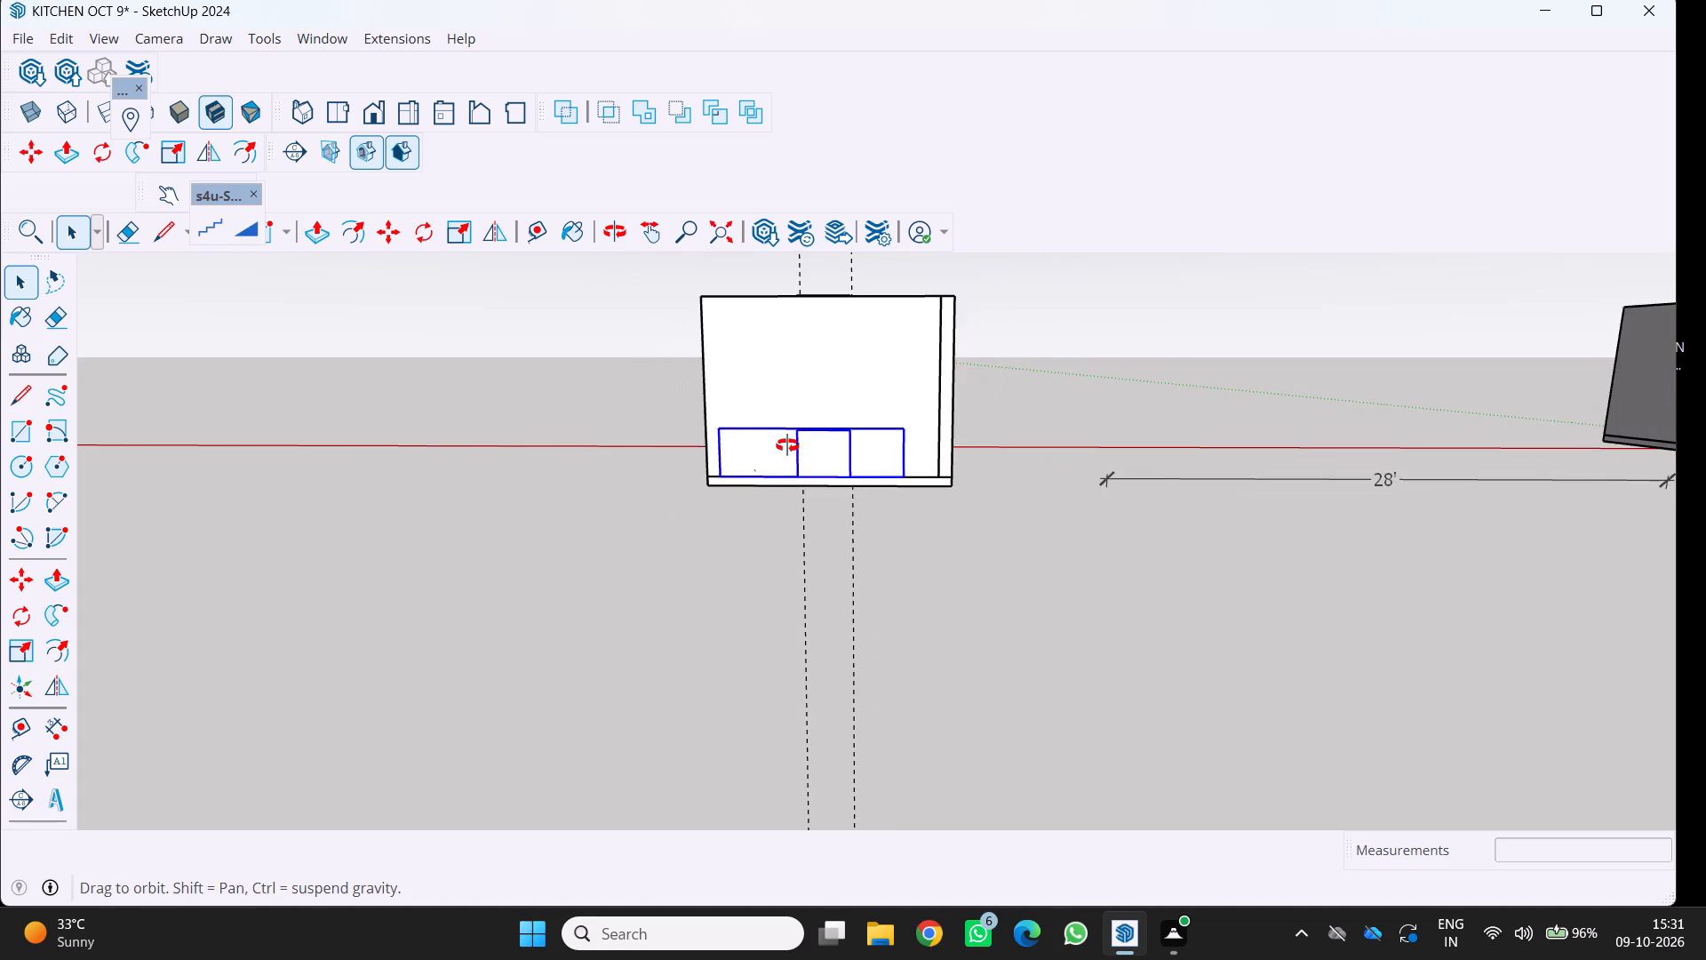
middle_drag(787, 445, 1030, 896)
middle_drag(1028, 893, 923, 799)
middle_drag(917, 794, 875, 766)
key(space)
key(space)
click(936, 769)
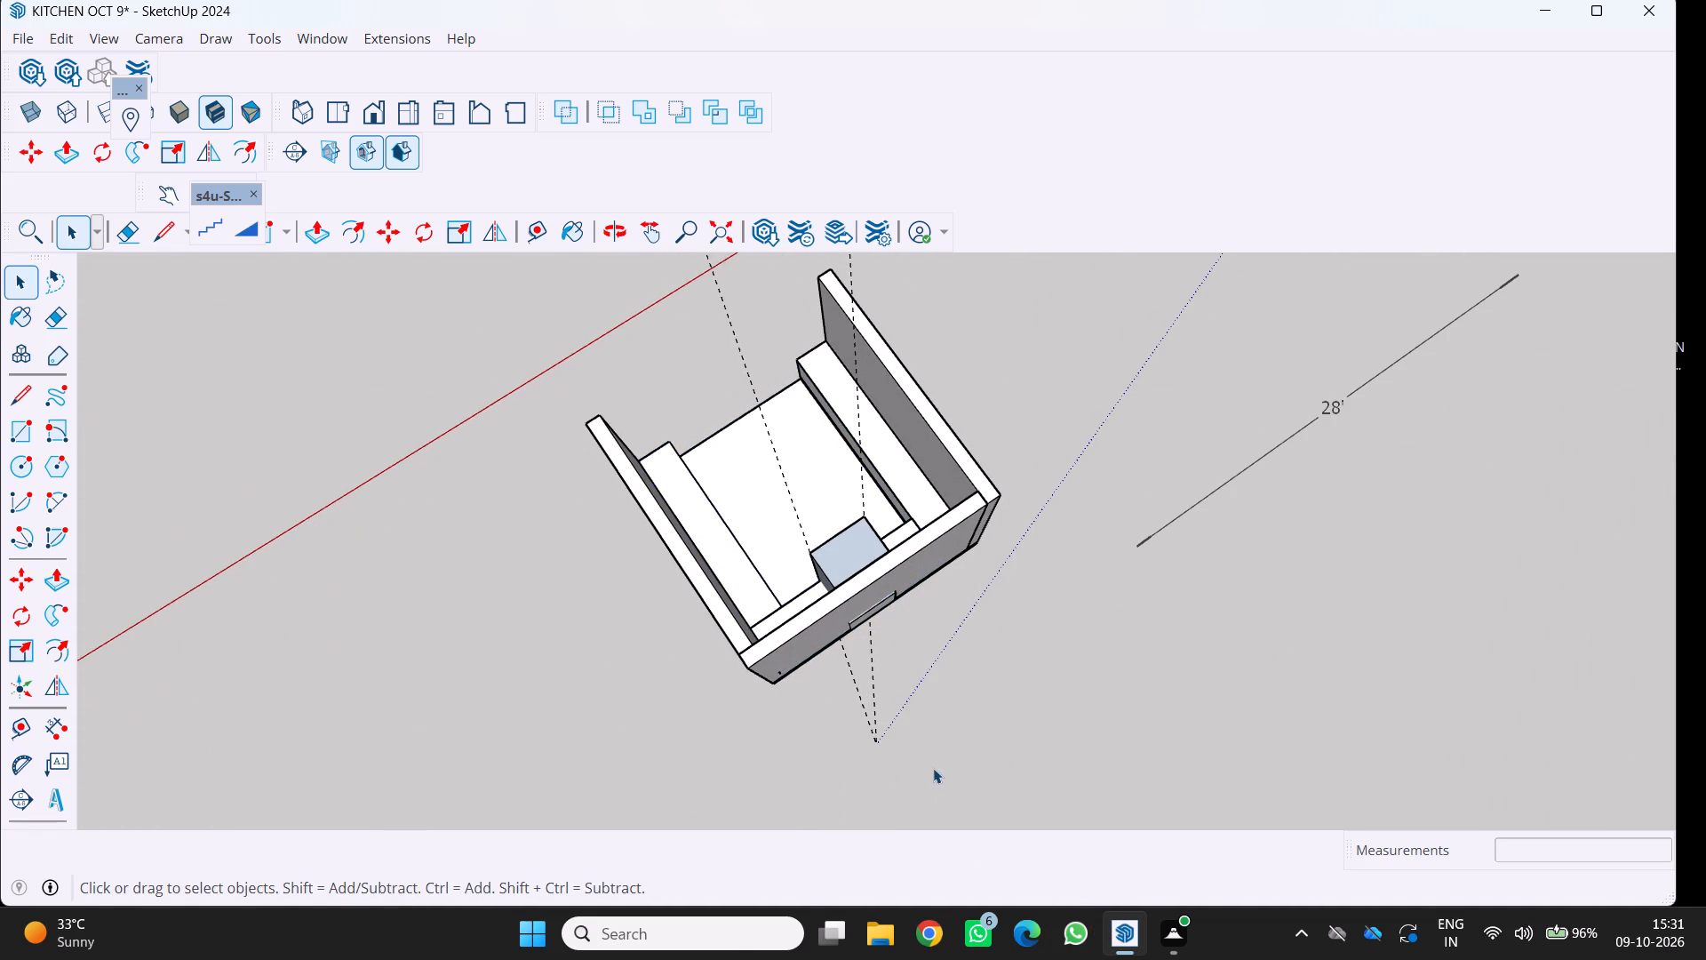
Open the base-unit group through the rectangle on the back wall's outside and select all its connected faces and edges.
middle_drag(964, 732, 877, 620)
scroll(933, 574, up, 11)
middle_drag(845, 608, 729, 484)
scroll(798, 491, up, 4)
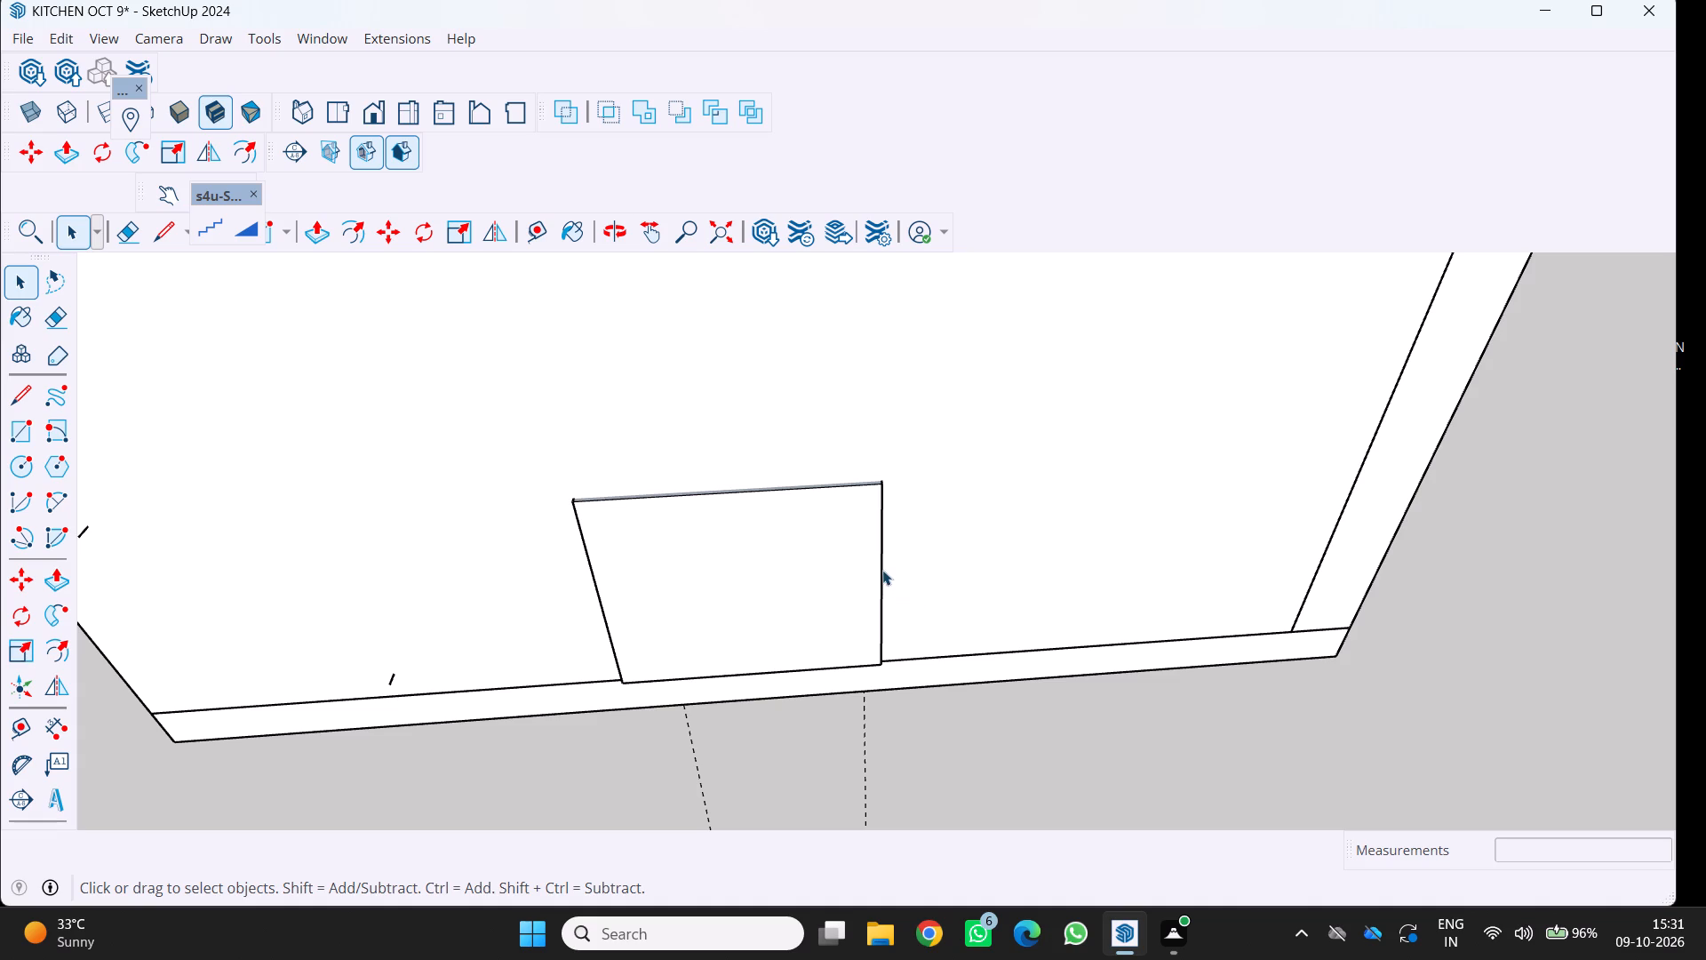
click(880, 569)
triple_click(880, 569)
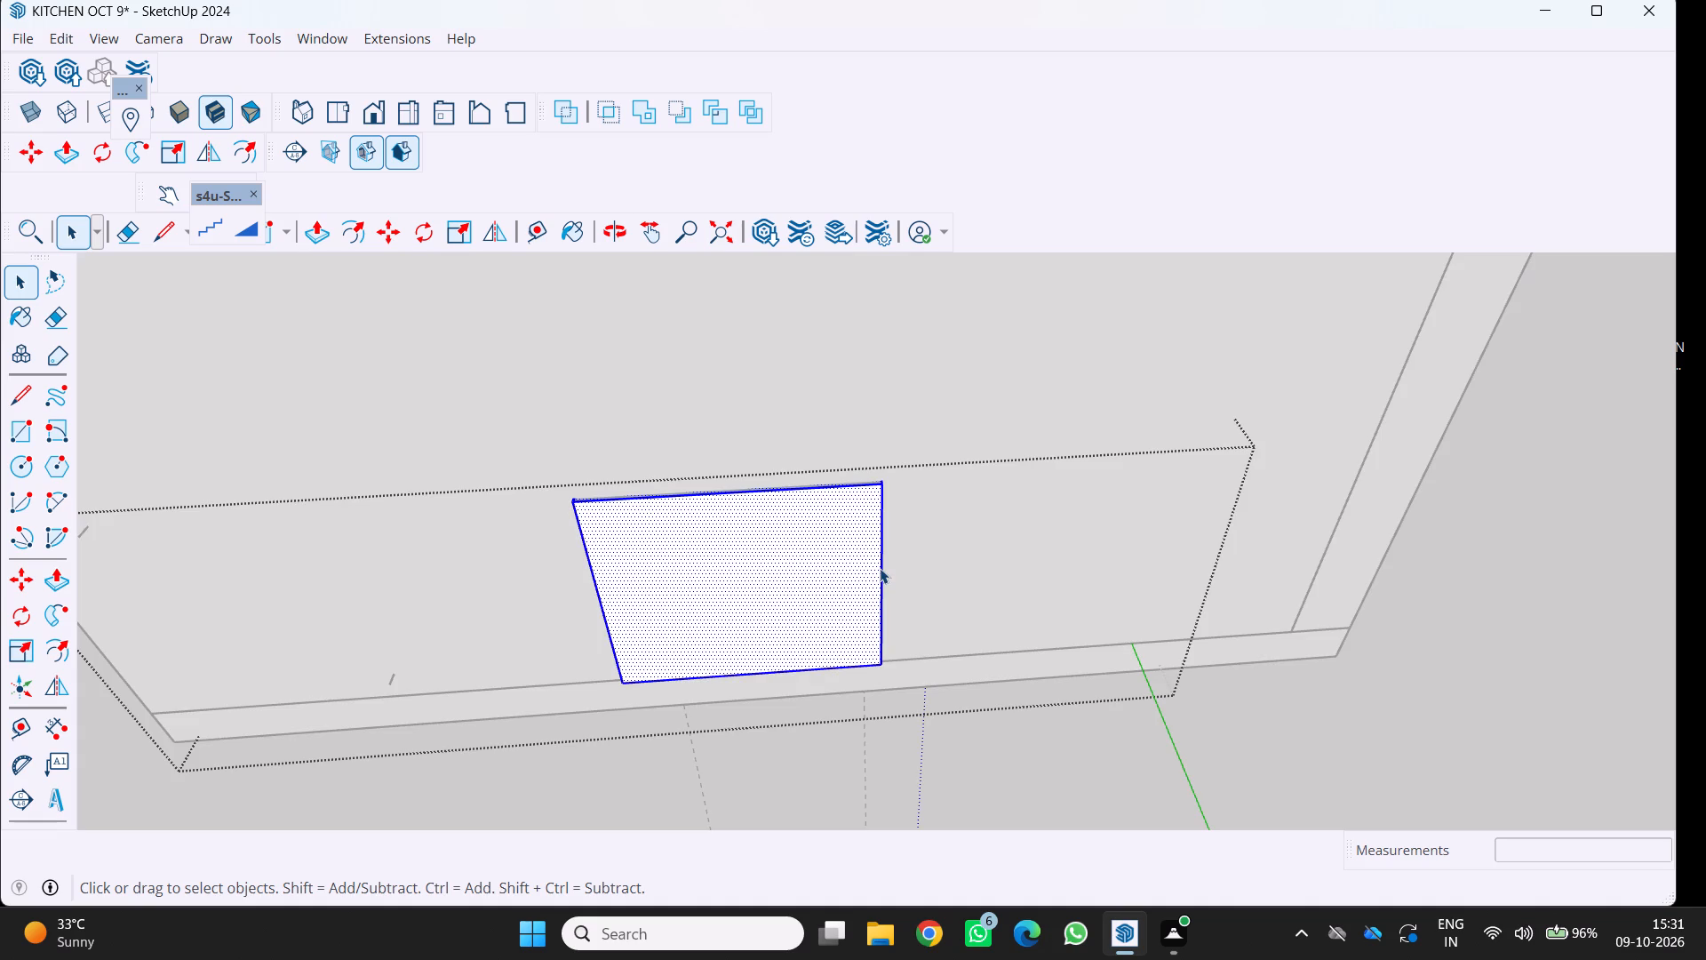
Examine which base-unit faces and edges are selected from behind, above and inside the room, ending with the group closed and nothing selected.
scroll(880, 568, down, 5)
middle_drag(880, 568, 1020, 816)
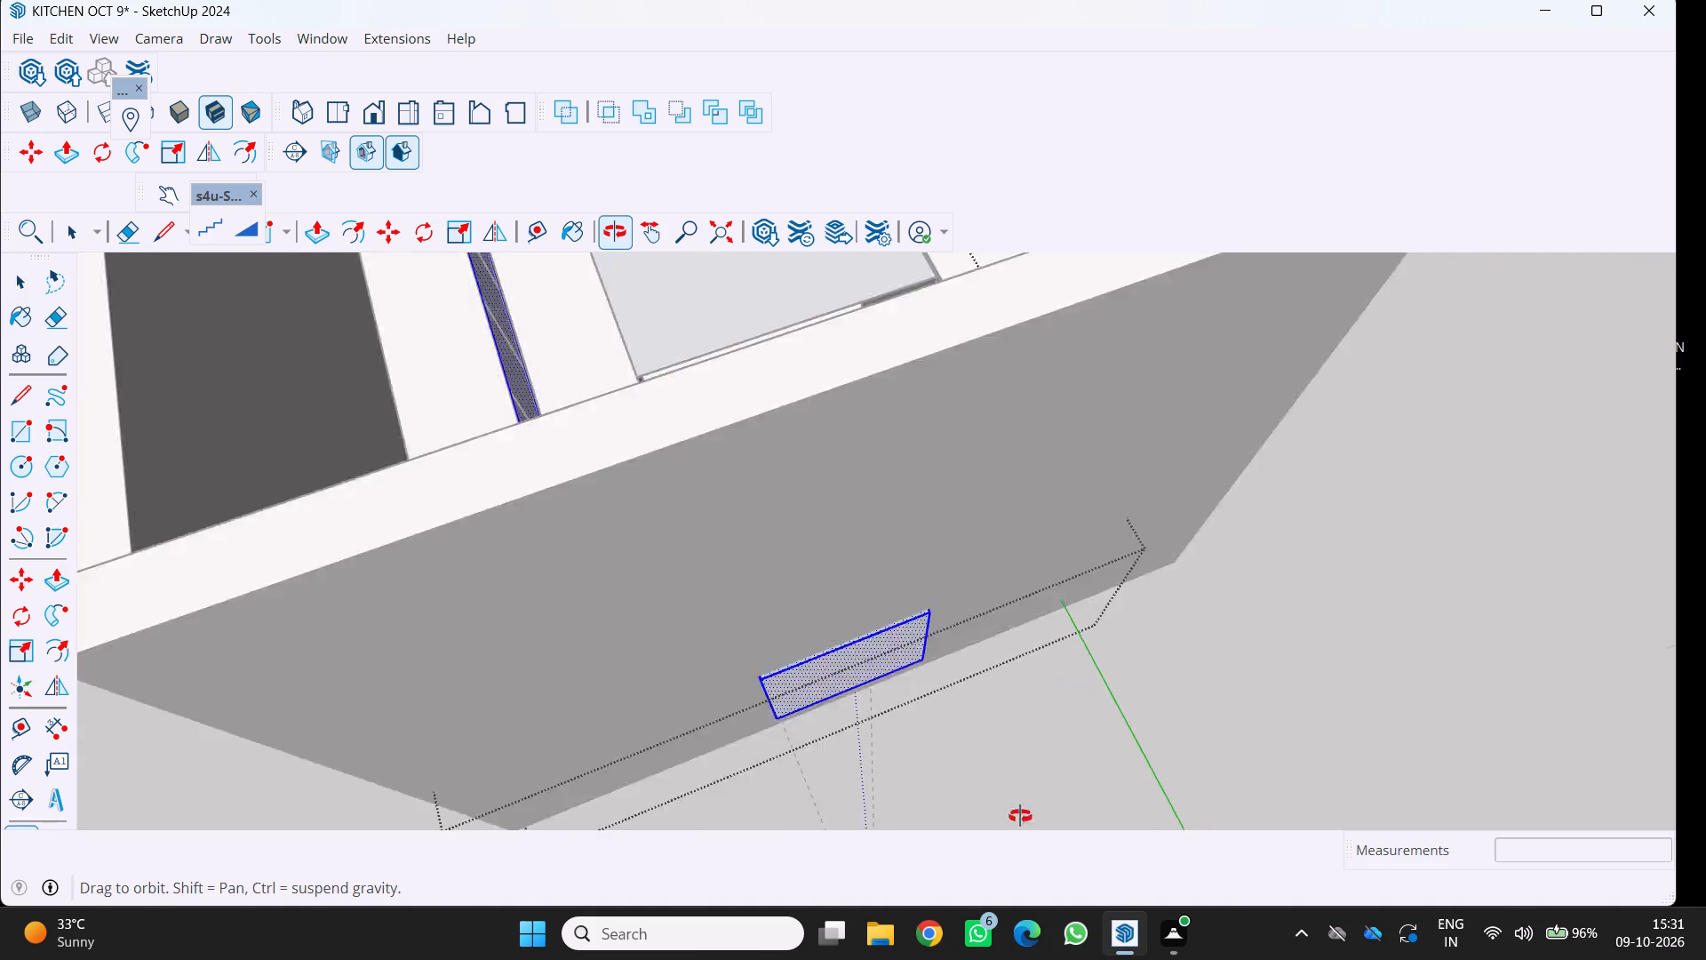
middle_drag(1020, 816, 955, 830)
middle_drag(953, 829, 942, 820)
scroll(942, 820, down, 4)
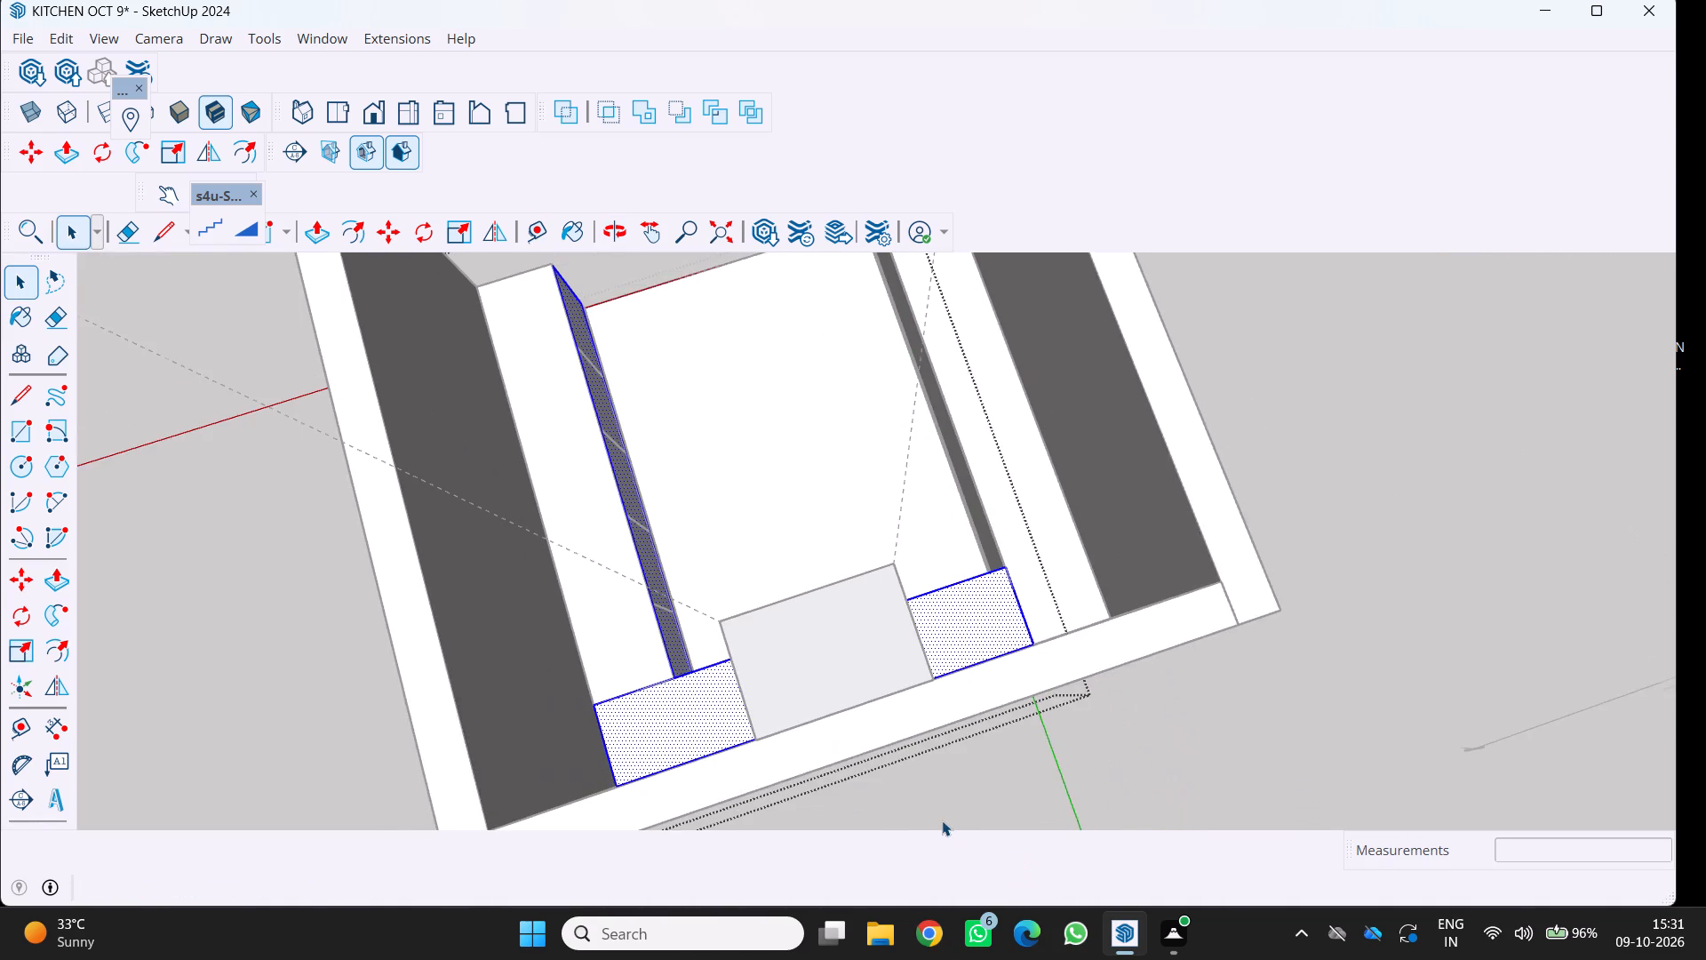
scroll(931, 782, down, 4)
middle_drag(931, 782, 1083, 592)
scroll(1011, 616, down, 4)
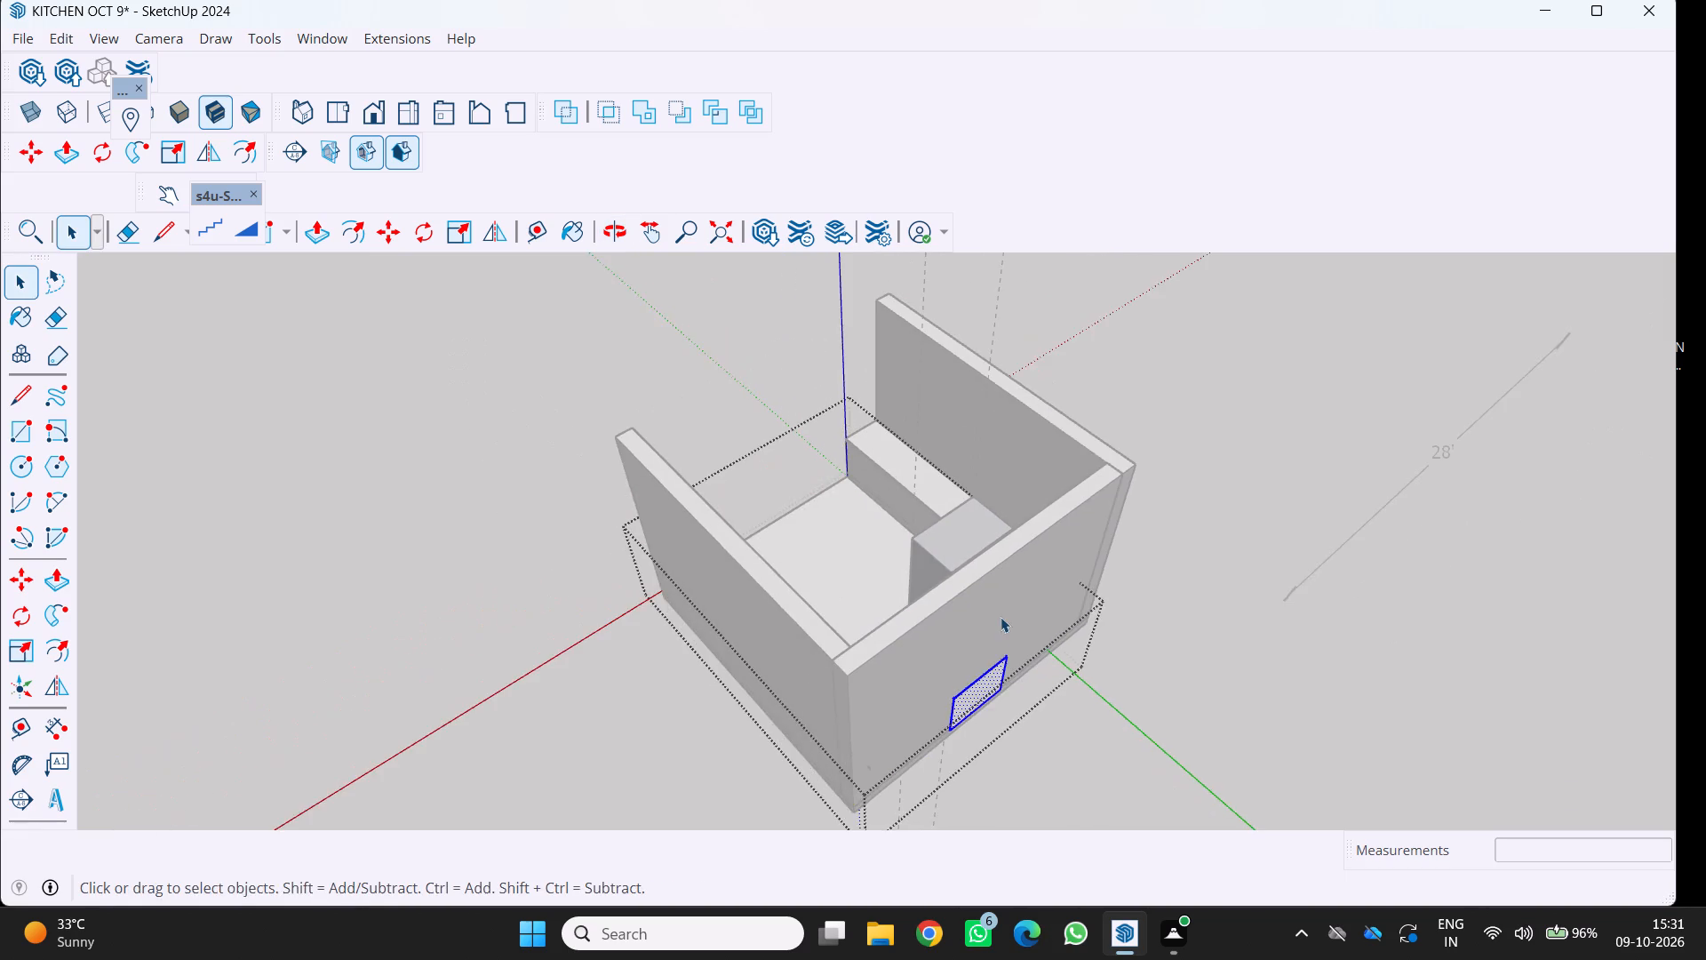
middle_drag(1000, 617, 1103, 637)
middle_drag(1125, 635, 1247, 594)
middle_click(1248, 593)
scroll(913, 657, down, 3)
middle_drag(915, 657, 1011, 672)
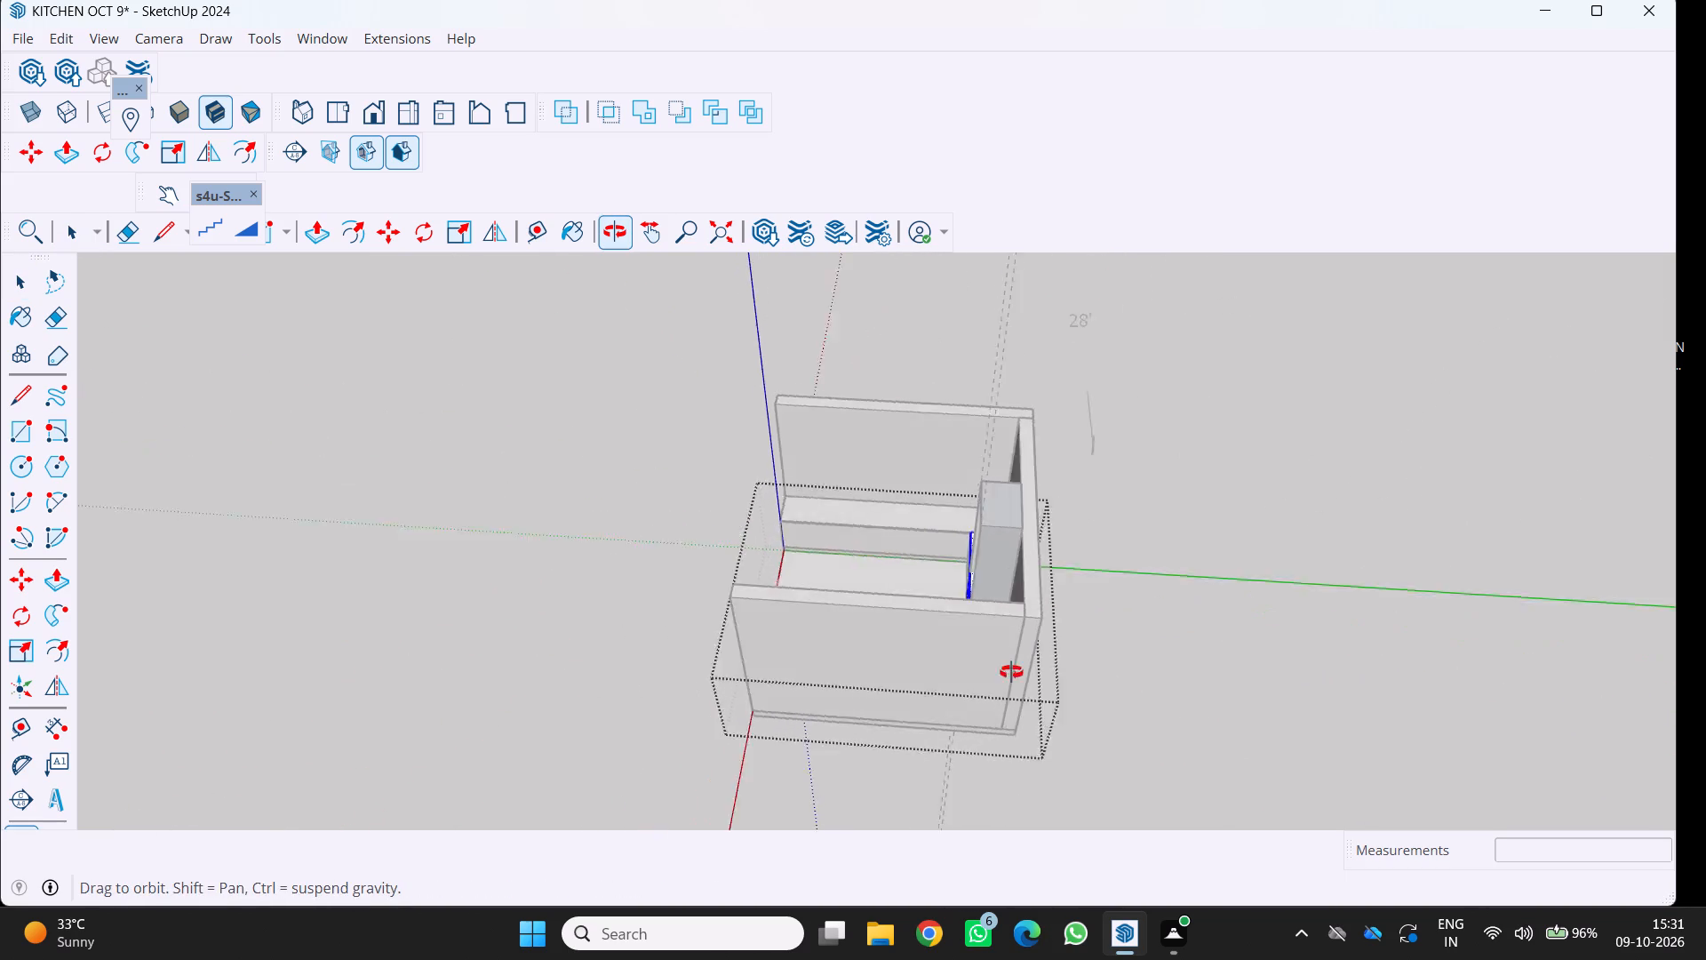
middle_drag(1011, 672, 1168, 670)
scroll(1019, 629, up, 2)
middle_drag(1016, 628, 1064, 640)
middle_drag(1072, 640, 1313, 580)
scroll(500, 509, up, 2)
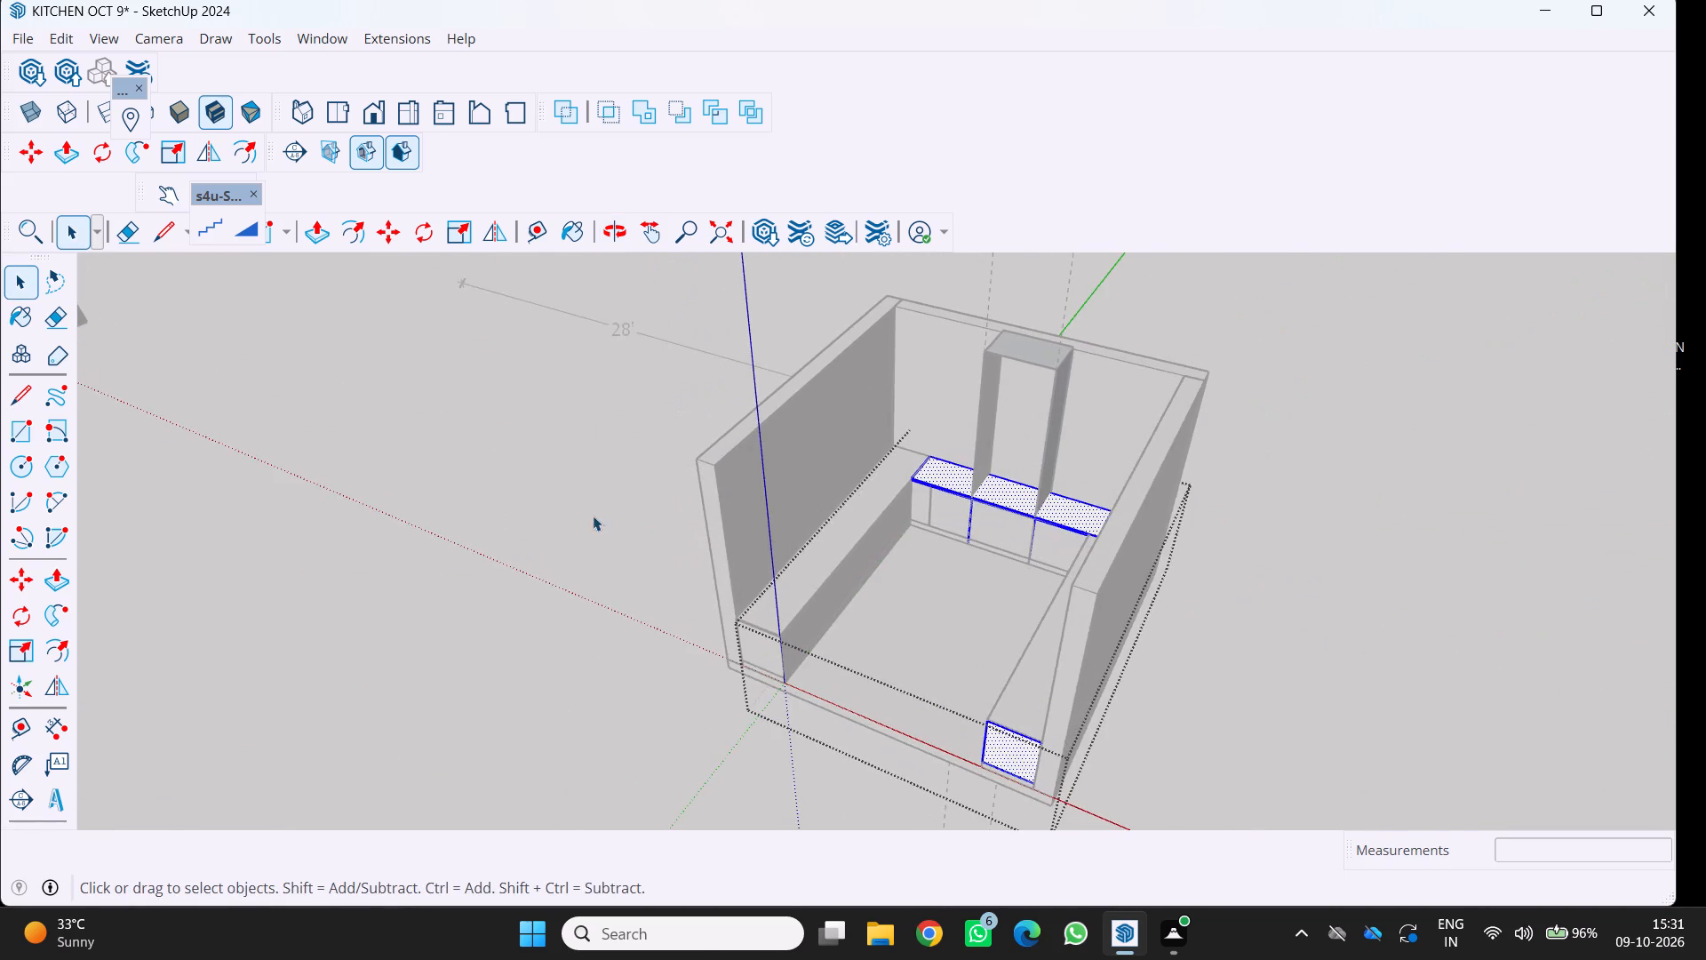
middle_click(595, 516)
middle_drag(596, 516, 698, 451)
scroll(596, 516, up, 1)
middle_click(698, 451)
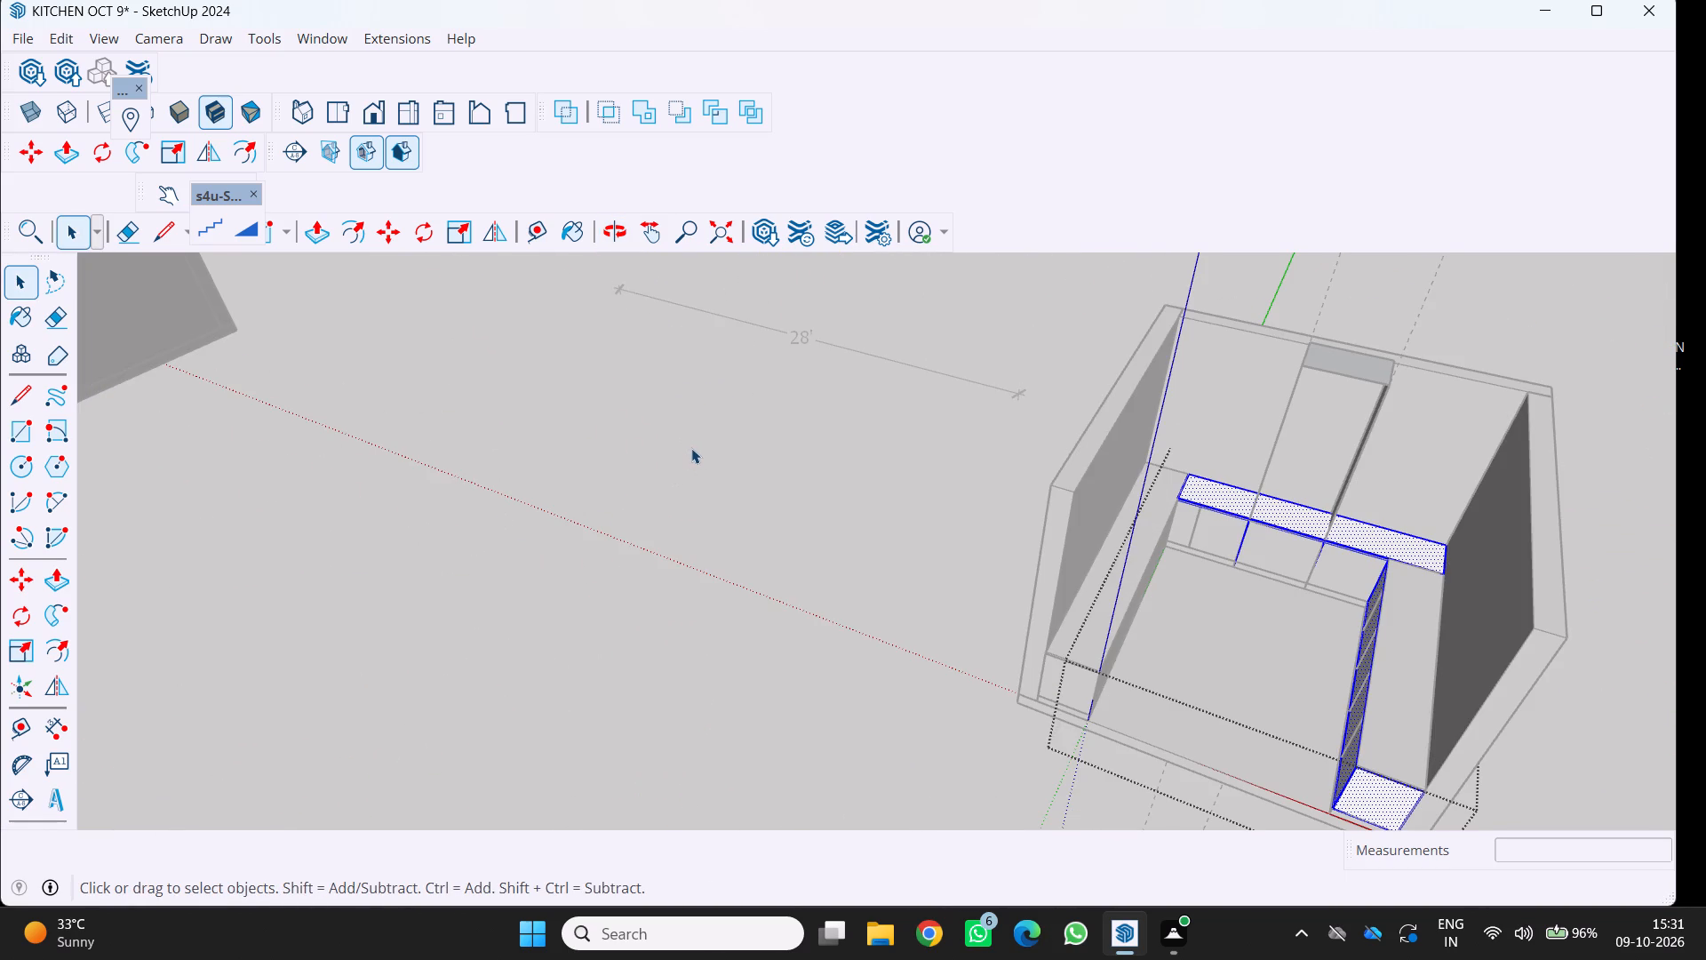
middle_drag(690, 447, 754, 348)
middle_drag(755, 347, 760, 339)
scroll(885, 352, up, 3)
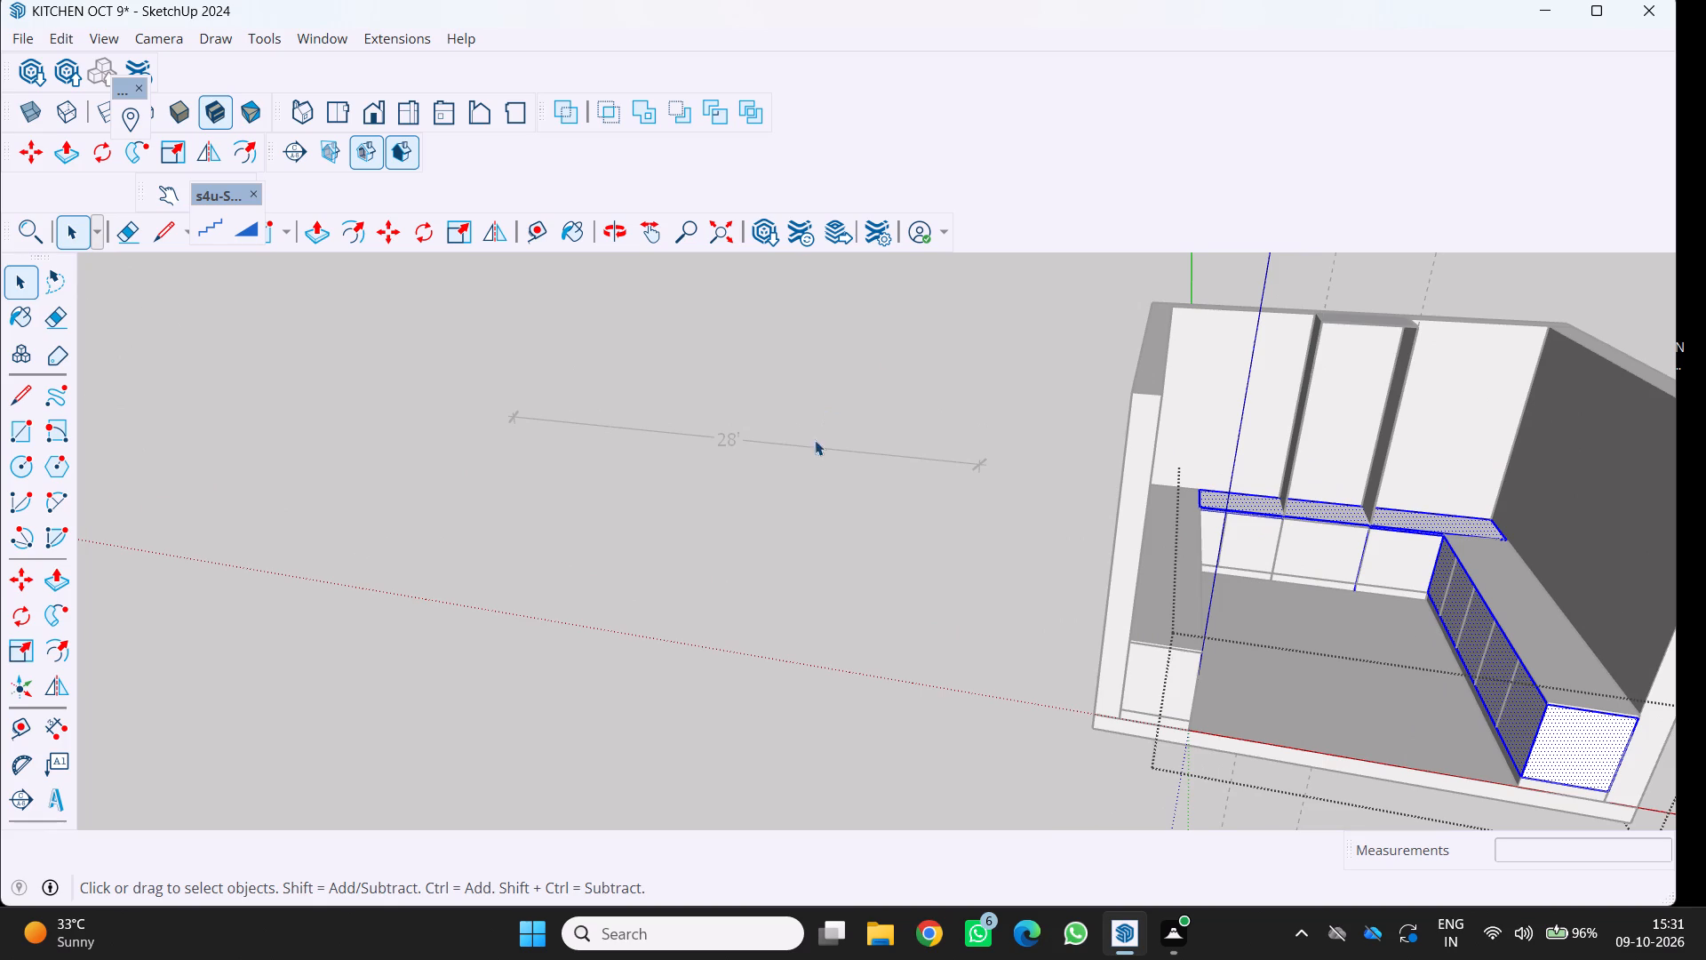
key(Escape)
key(space)
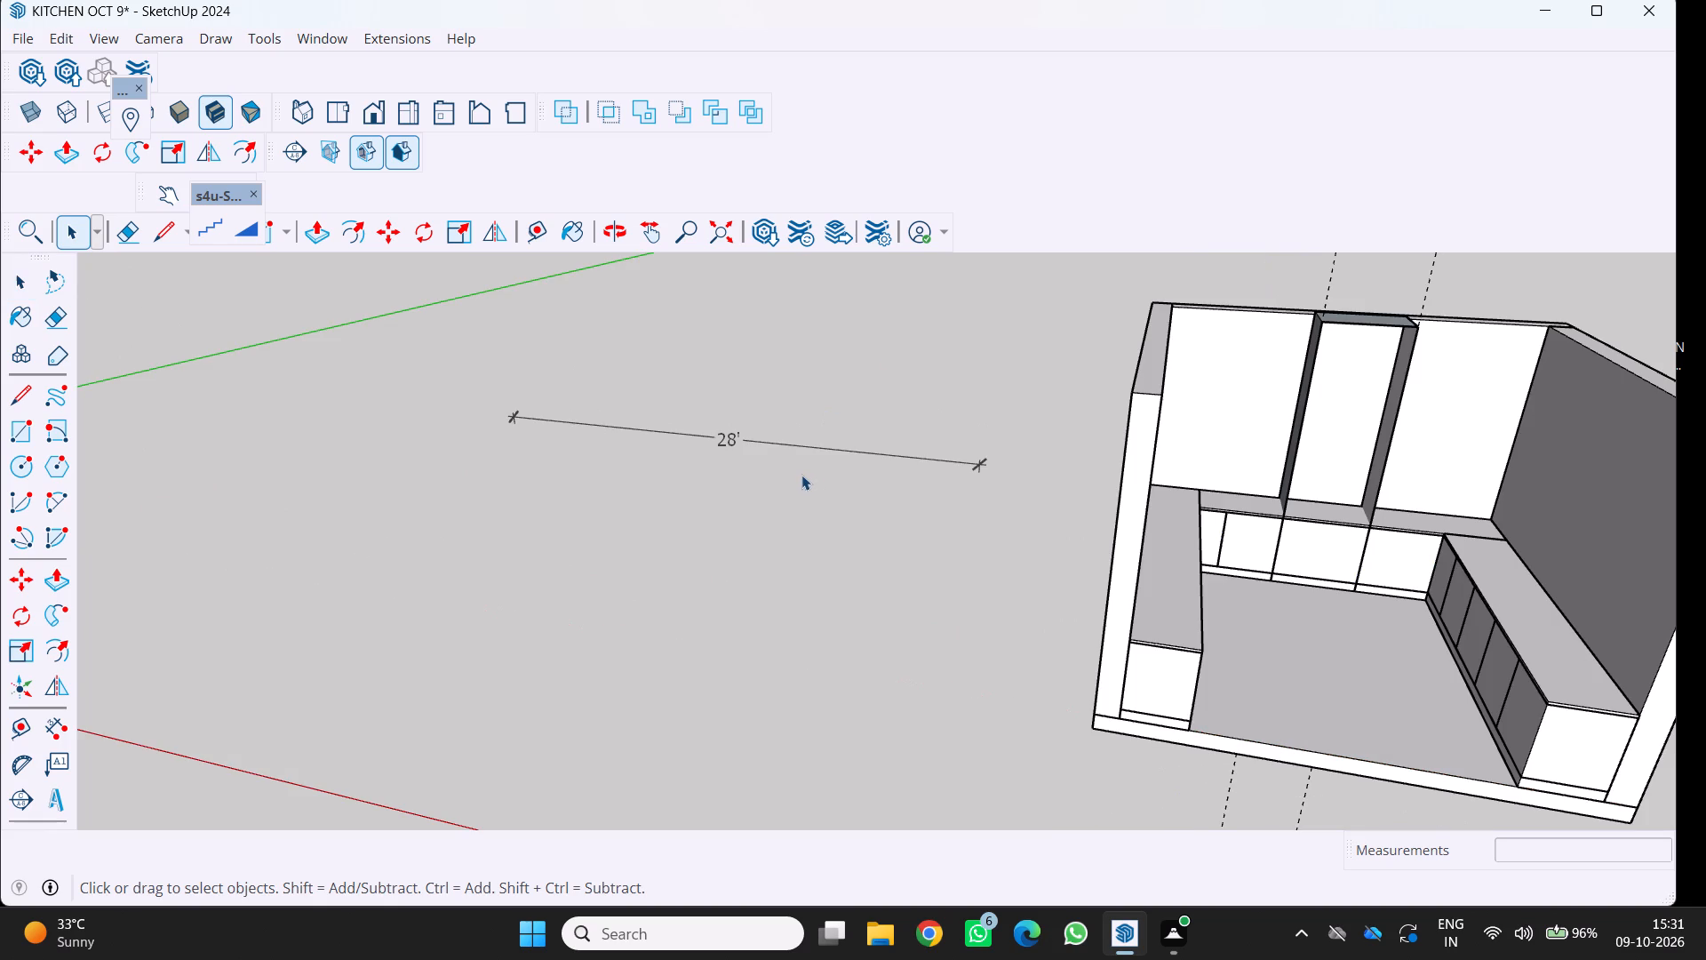
key(space)
click(844, 492)
Examine the corner where the back run meets the plain-fronted side run, from the countertop down to the plinth.
scroll(873, 382, down, 1)
middle_drag(857, 380, 777, 259)
scroll(777, 259, down, 1)
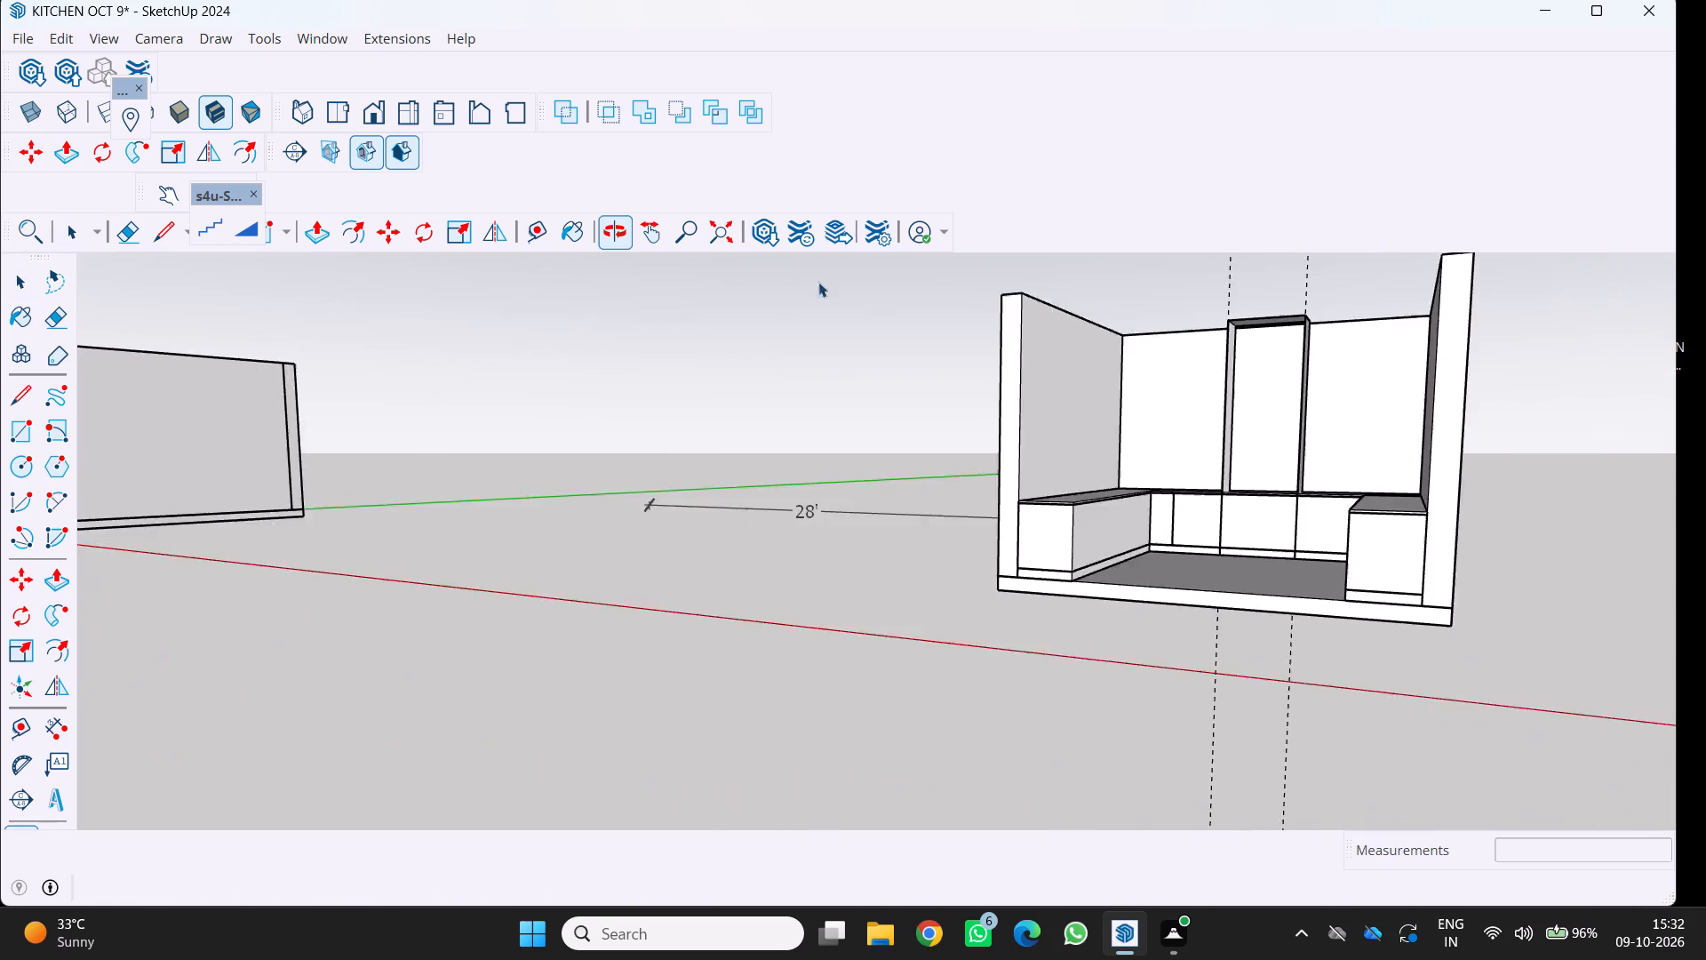
scroll(863, 319, up, 2)
middle_drag(863, 328, 880, 376)
scroll(1075, 540, up, 4)
middle_click(1128, 573)
middle_drag(1128, 574, 1012, 389)
middle_click(1010, 386)
middle_click(1005, 377)
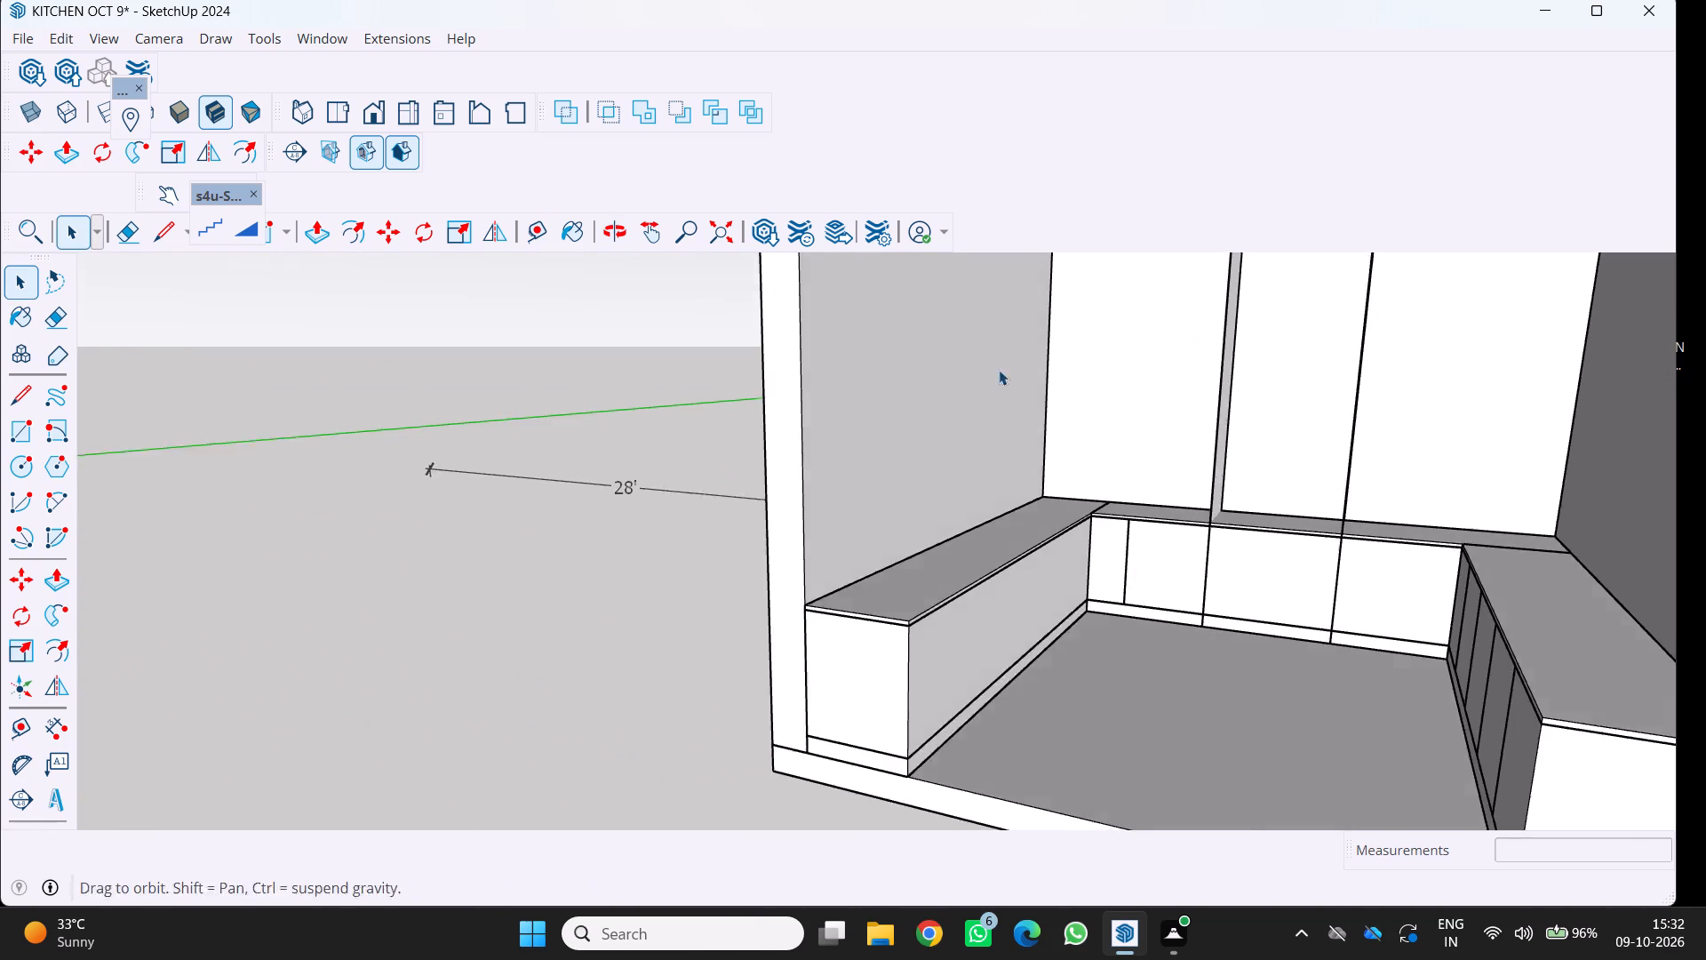
scroll(999, 370, up, 1)
scroll(1010, 526, up, 2)
middle_drag(1068, 546, 1011, 435)
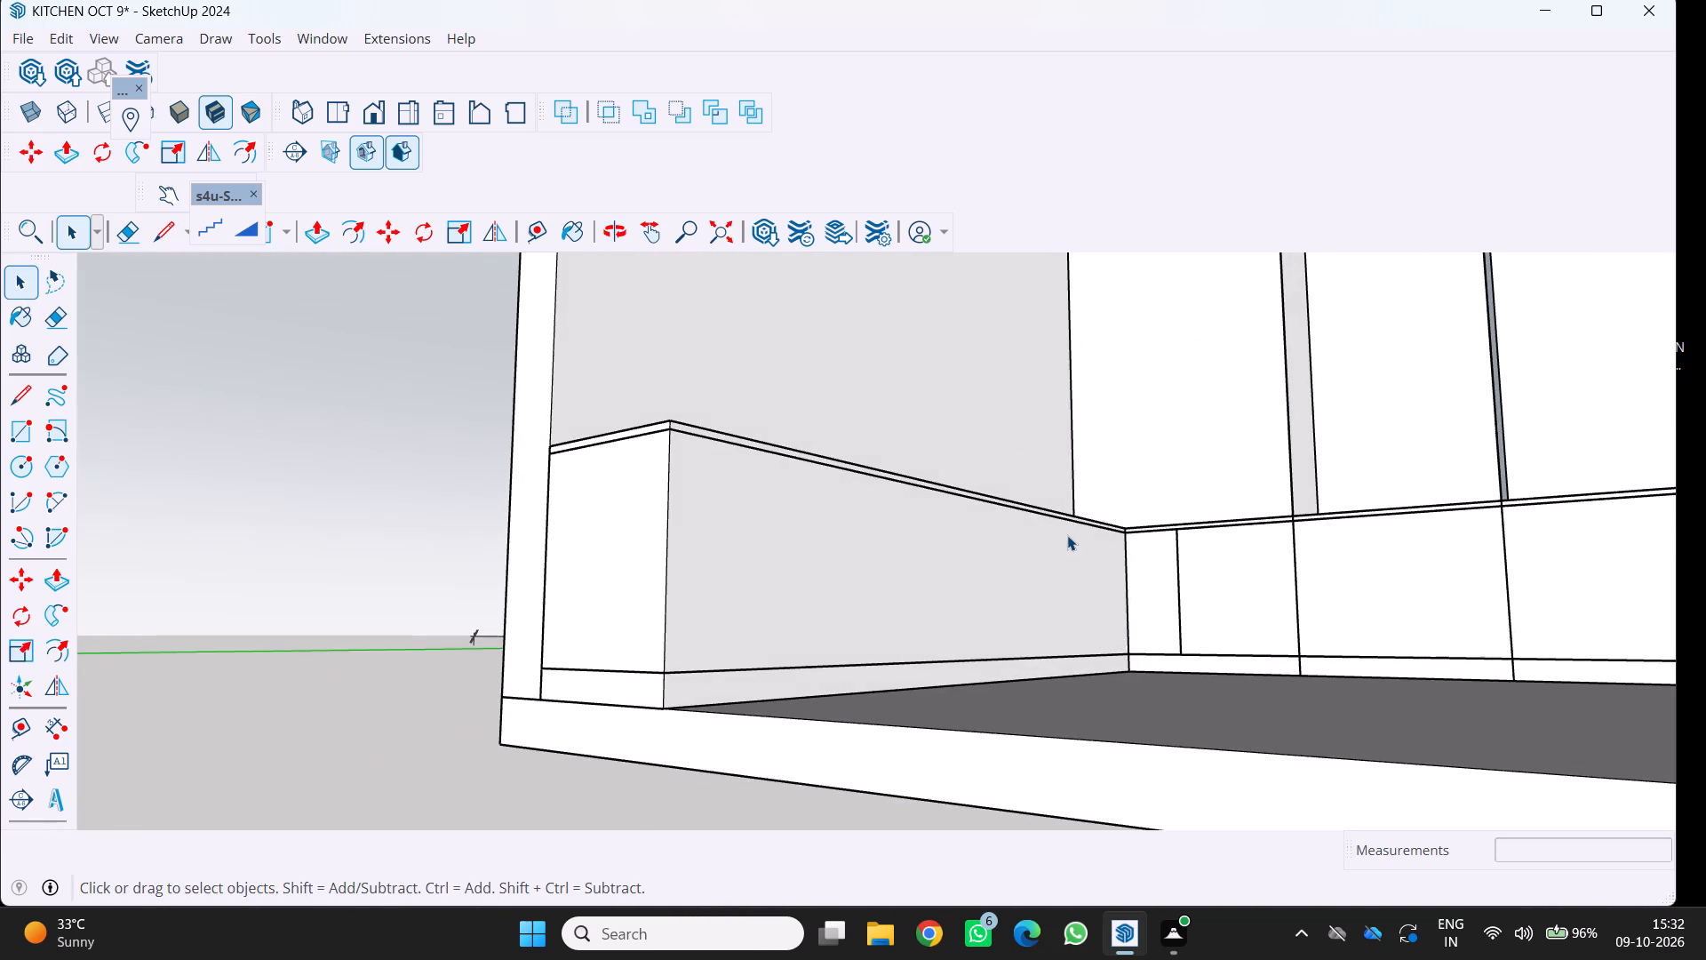
scroll(1207, 562, down, 1)
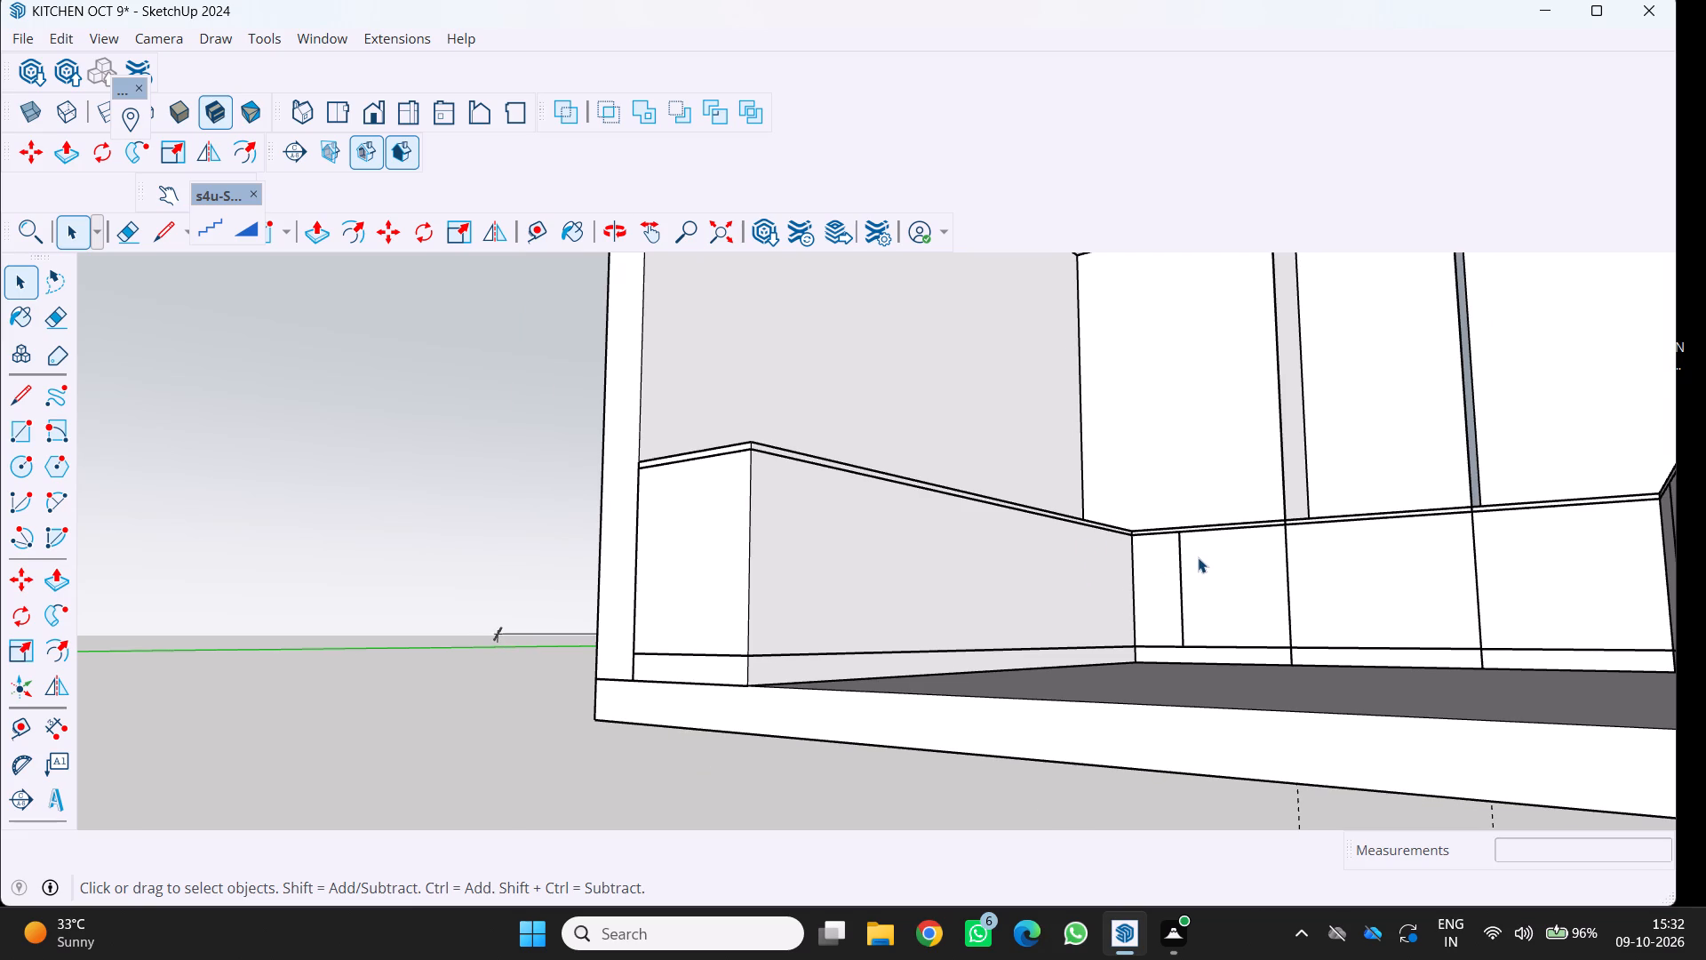
Draw a horizontal 11' 3" line at mid-height across the panelled side run's fronts, from its open end to the back corner.
scroll(1184, 553, down, 6)
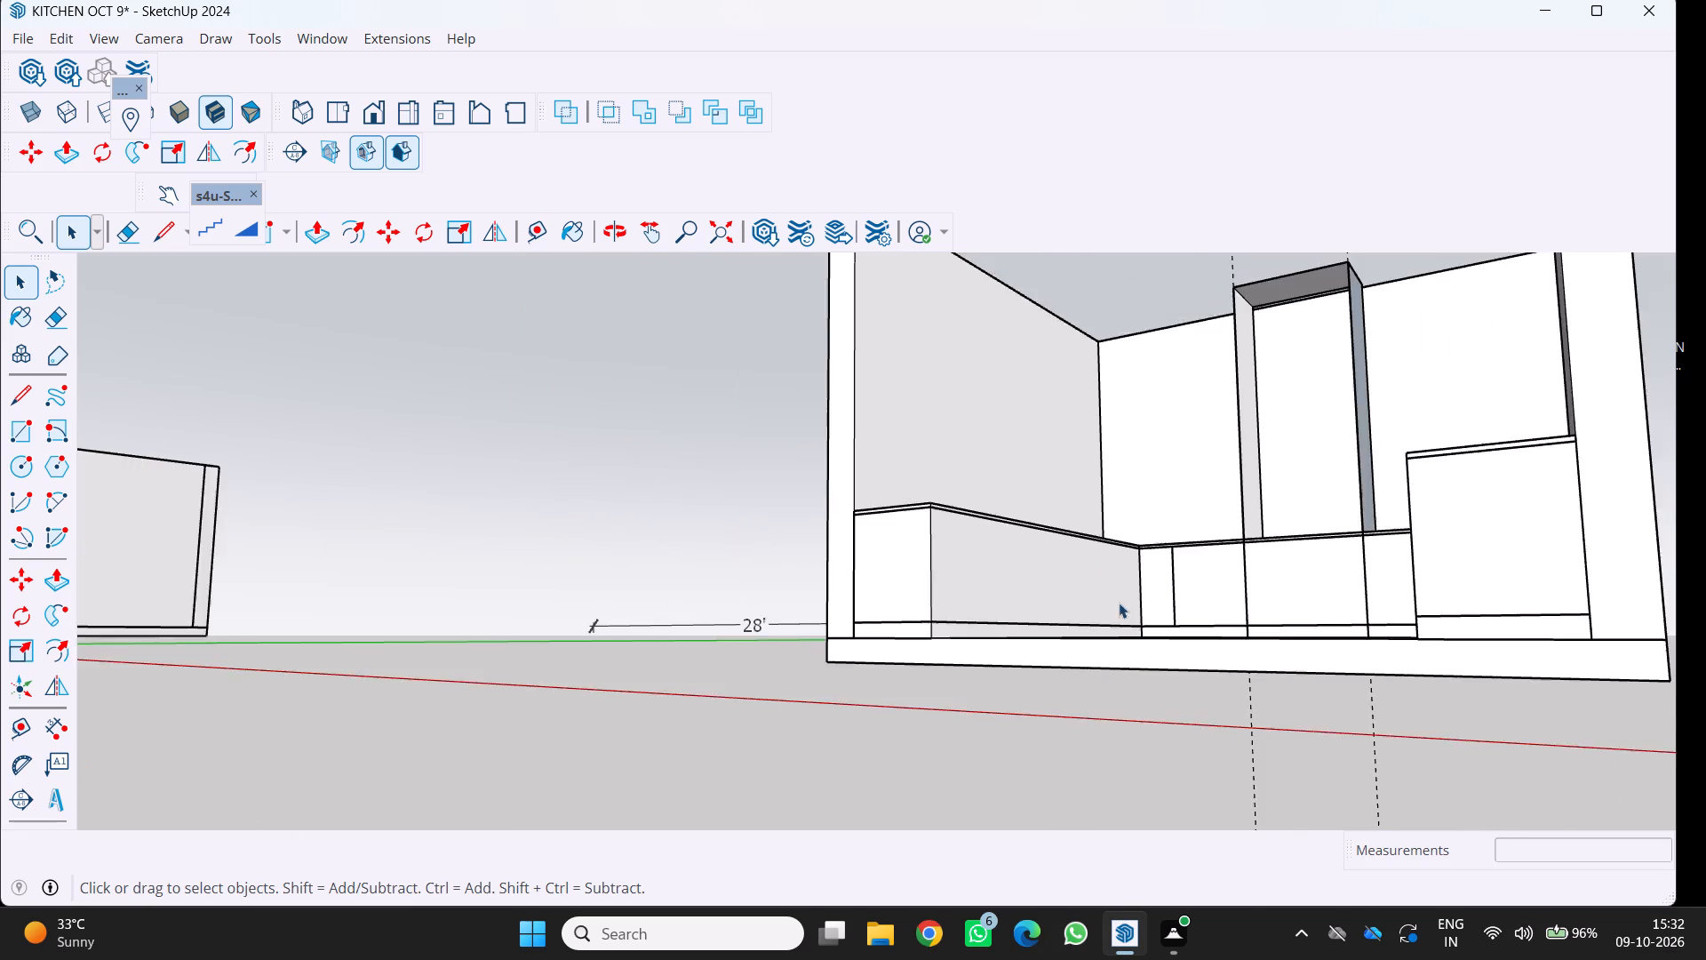
scroll(1119, 603, down, 2)
middle_drag(1120, 604, 1206, 640)
scroll(1206, 639, up, 4)
middle_drag(1316, 636, 1359, 651)
scroll(1440, 623, up, 2)
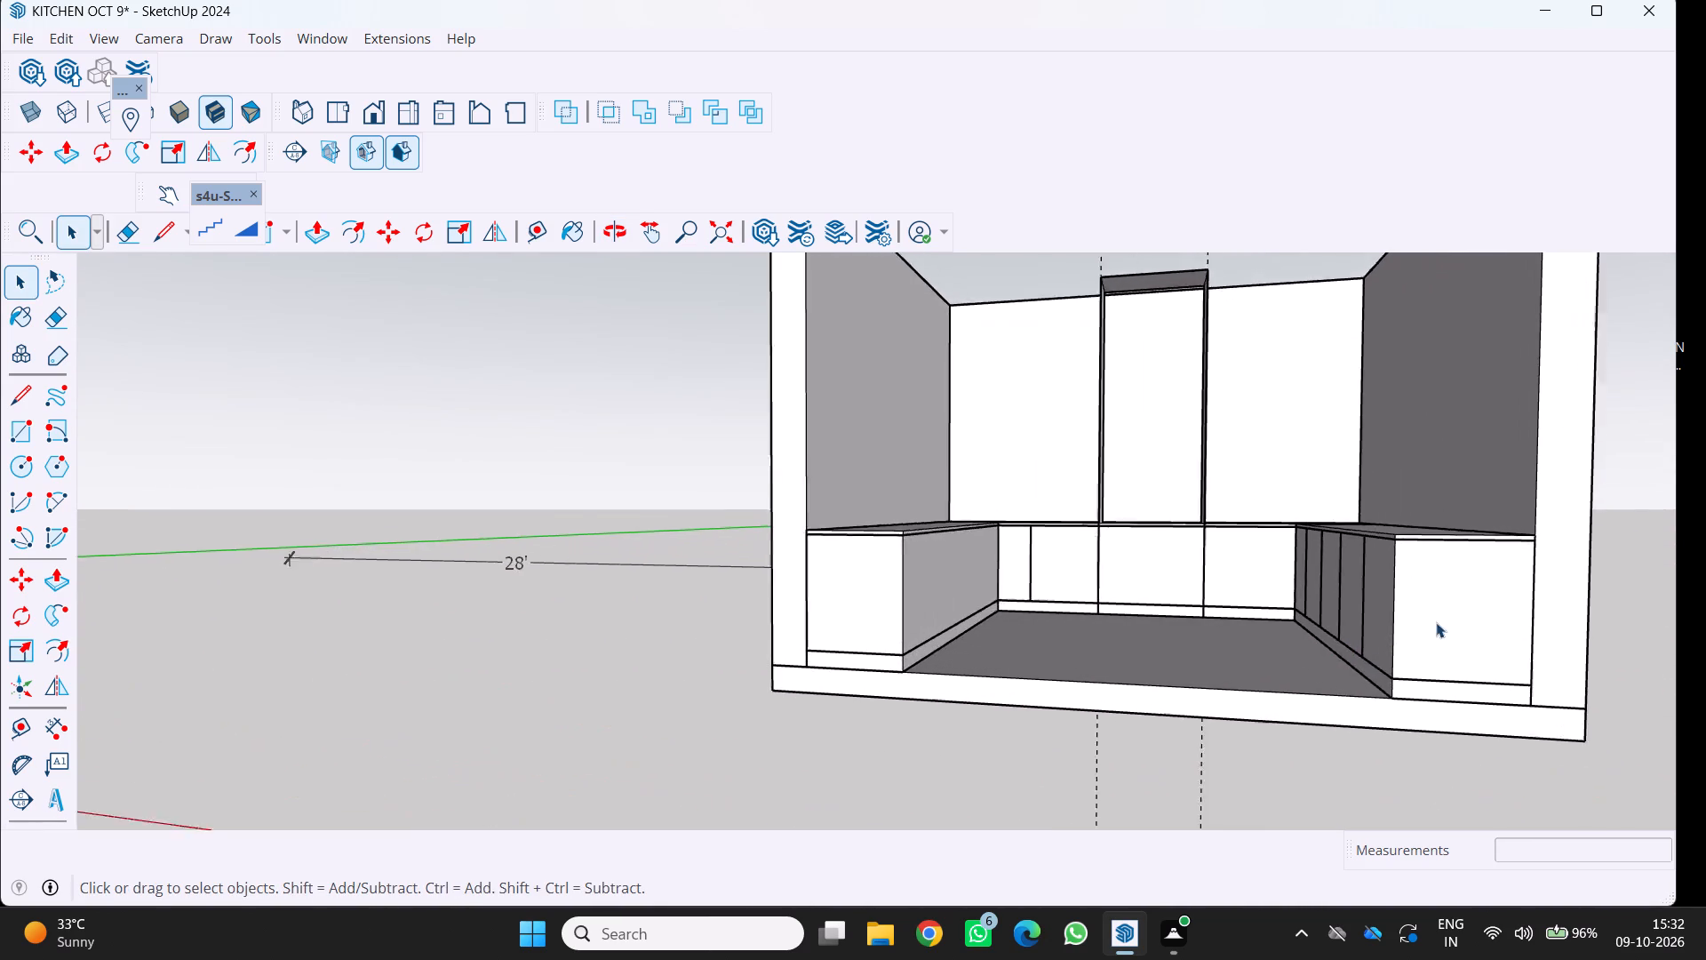
scroll(1436, 622, up, 9)
middle_click(1476, 631)
middle_click(1484, 634)
middle_drag(1491, 636, 1682, 731)
middle_click(1682, 731)
scroll(1186, 574, down, 1)
middle_drag(1184, 574, 1304, 574)
scroll(1344, 488, down, 2)
middle_drag(1338, 488, 1282, 489)
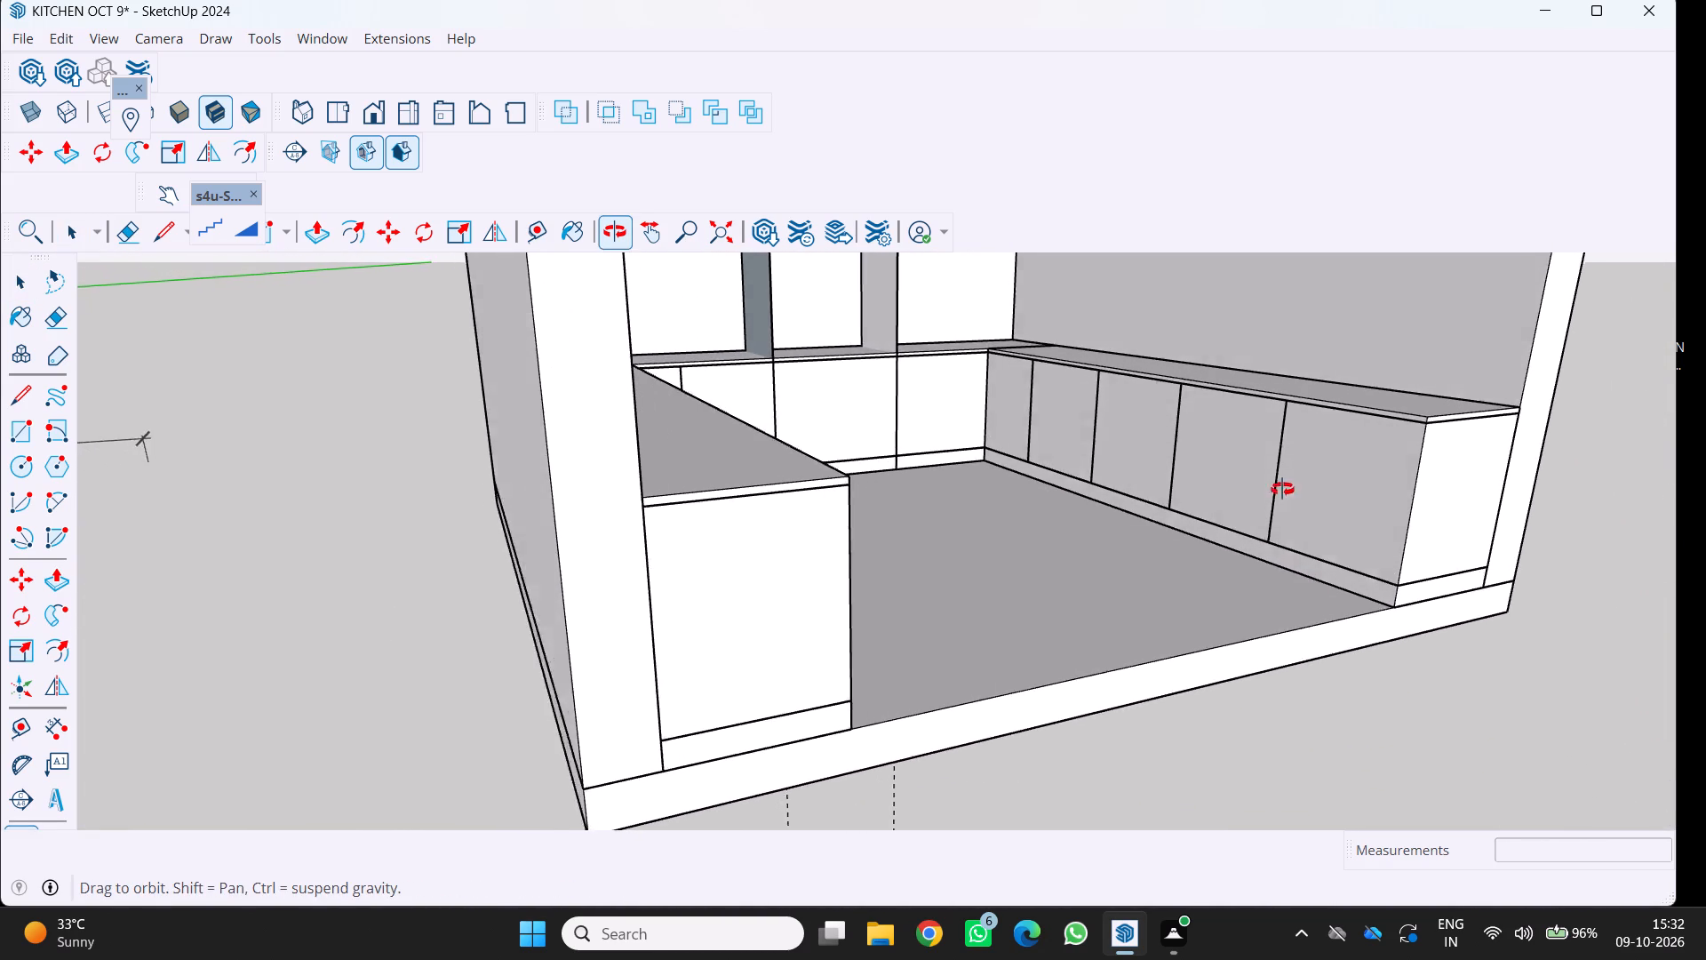
middle_drag(1282, 489, 1266, 495)
key(l)
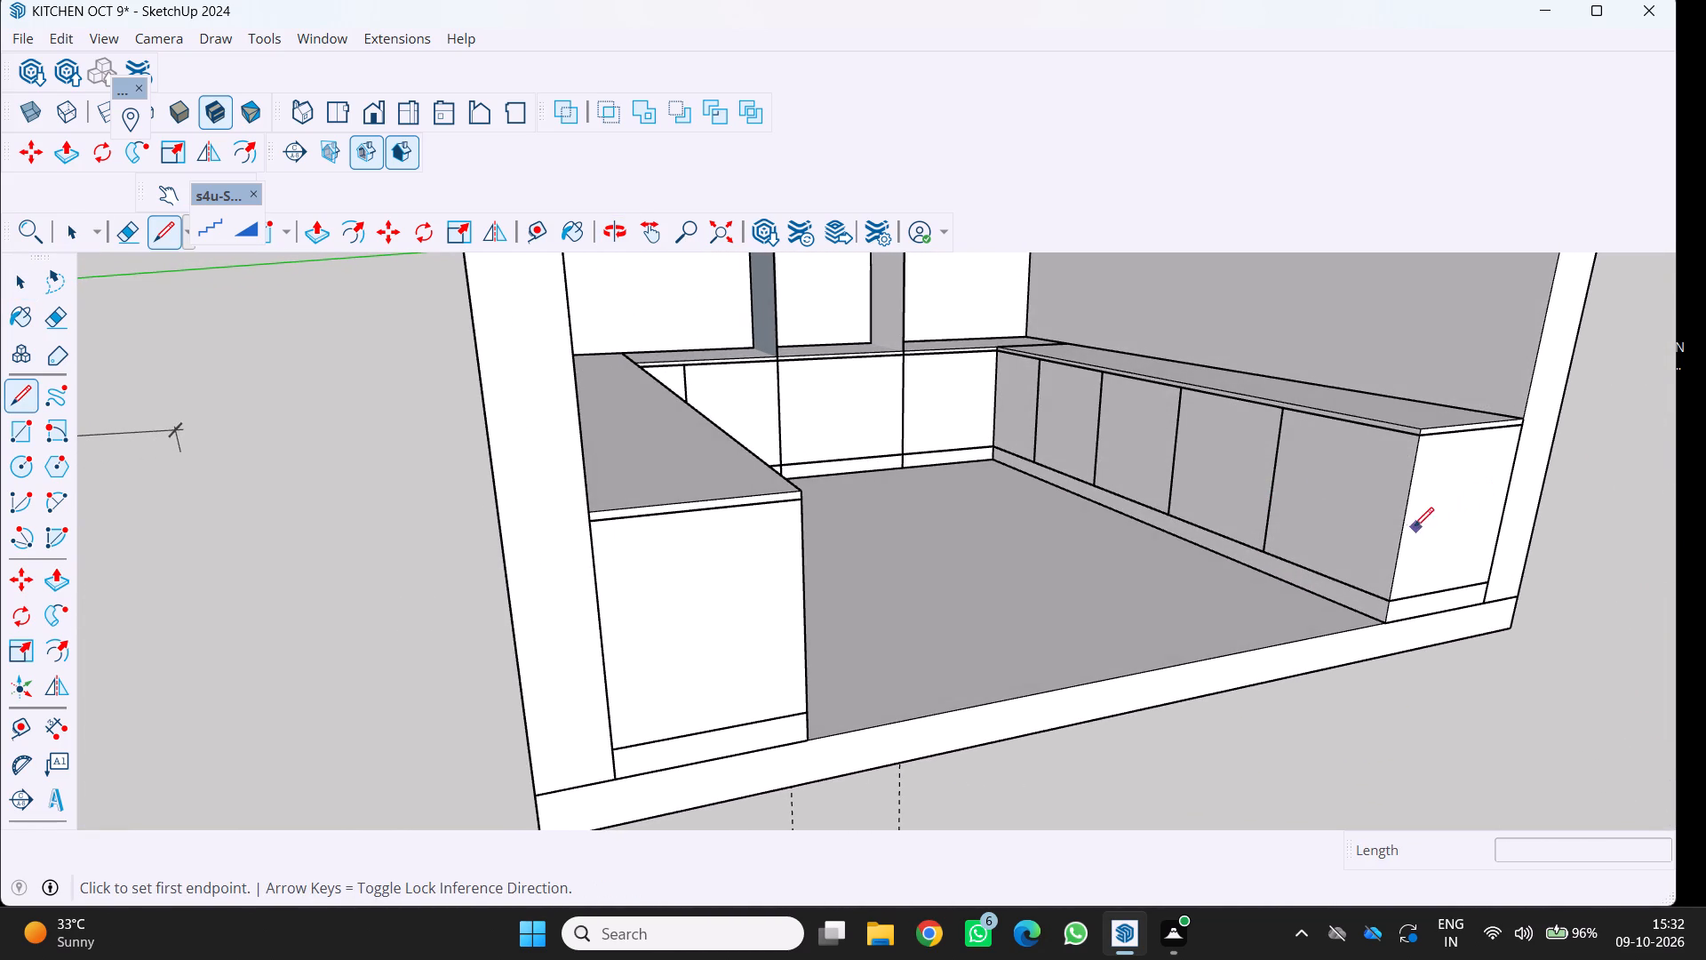
click(1400, 523)
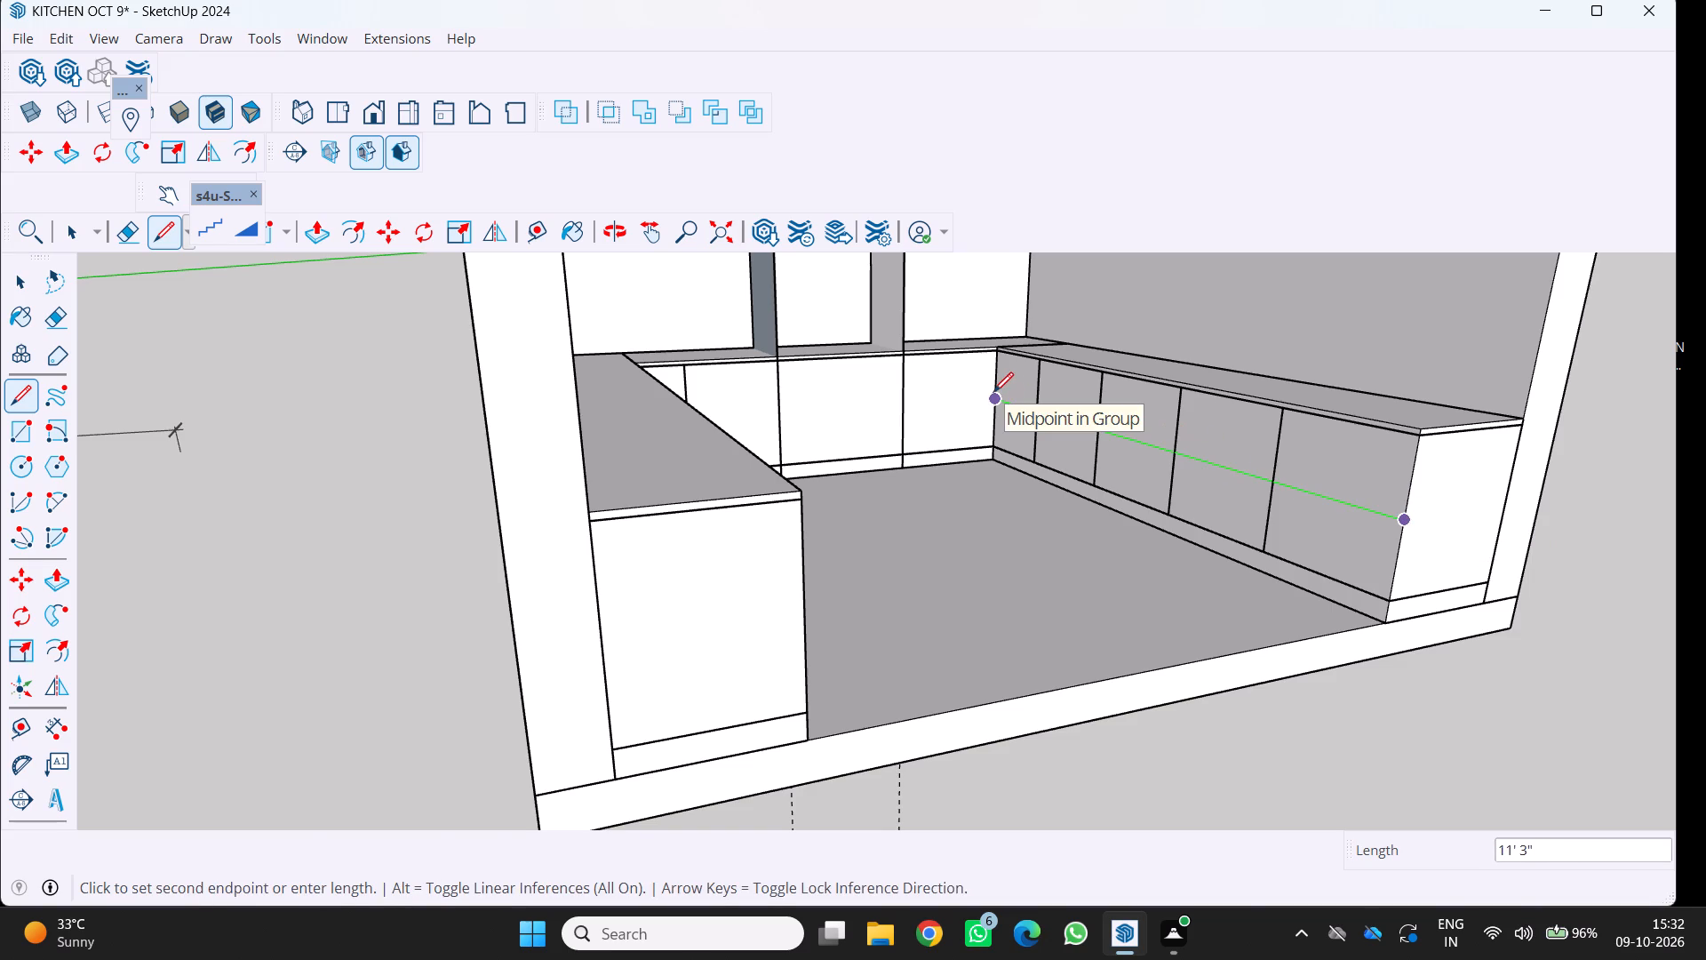
scroll(993, 392, up, 3)
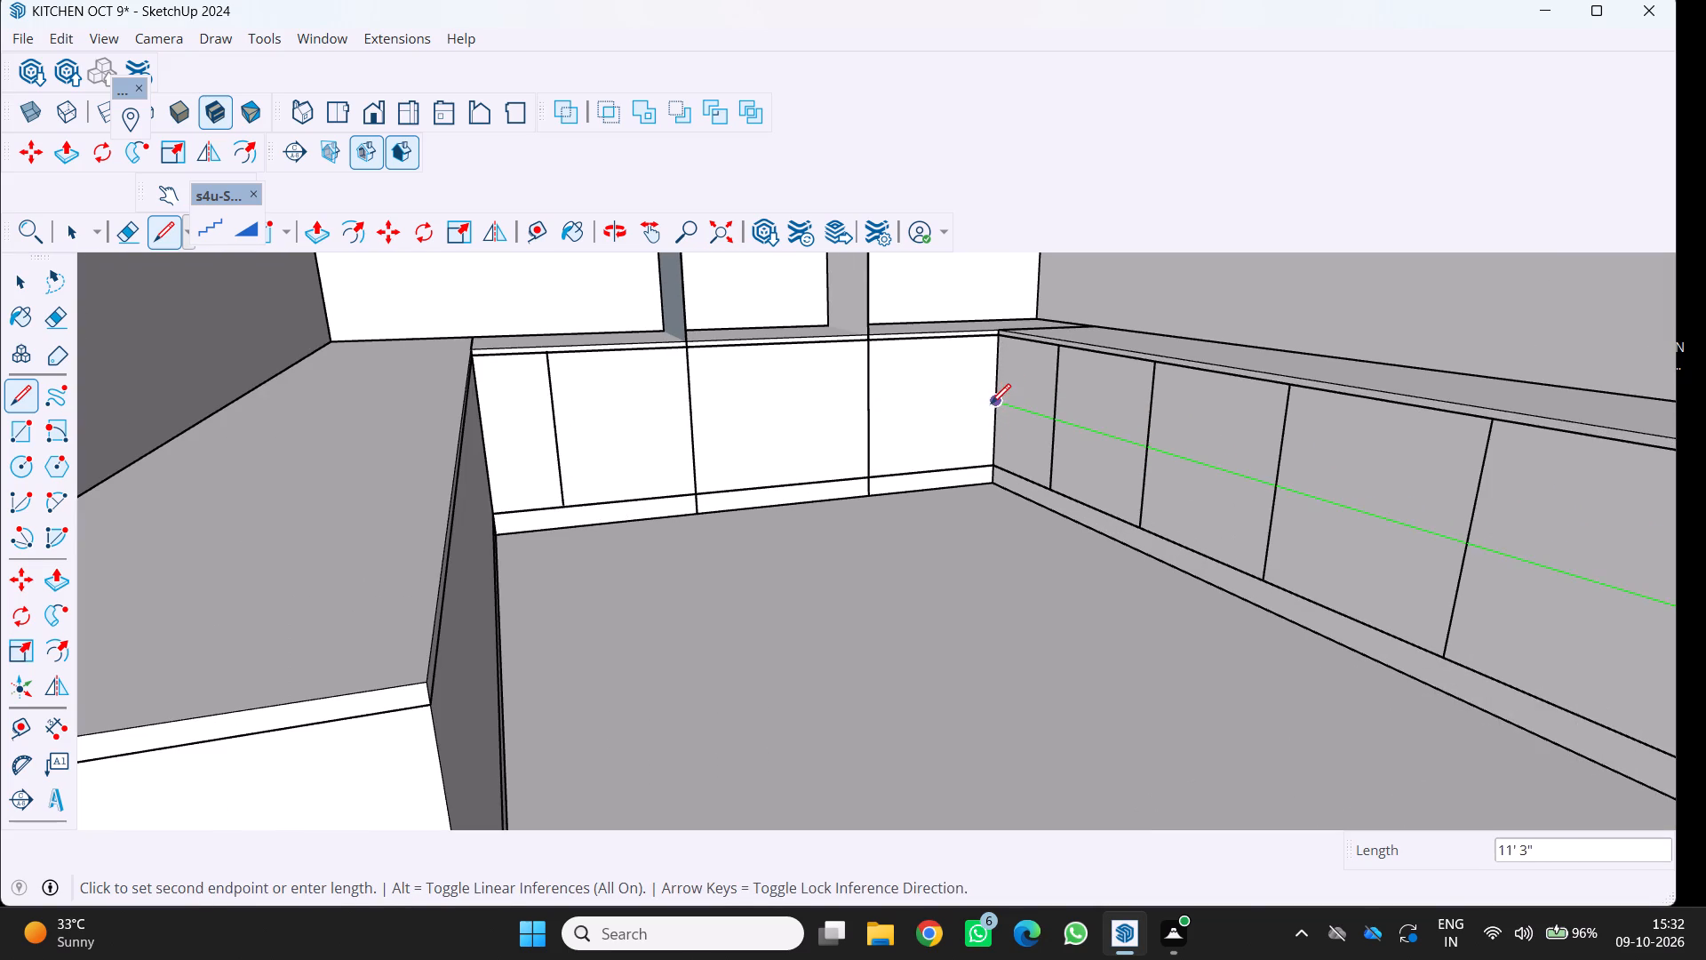
click(991, 404)
scroll(929, 568, down, 3)
key(space)
Draw a matching 11' 3" horizontal line at mid-height across the plain-fronted side run, from its open end to the back corner.
scroll(1020, 675, down, 4)
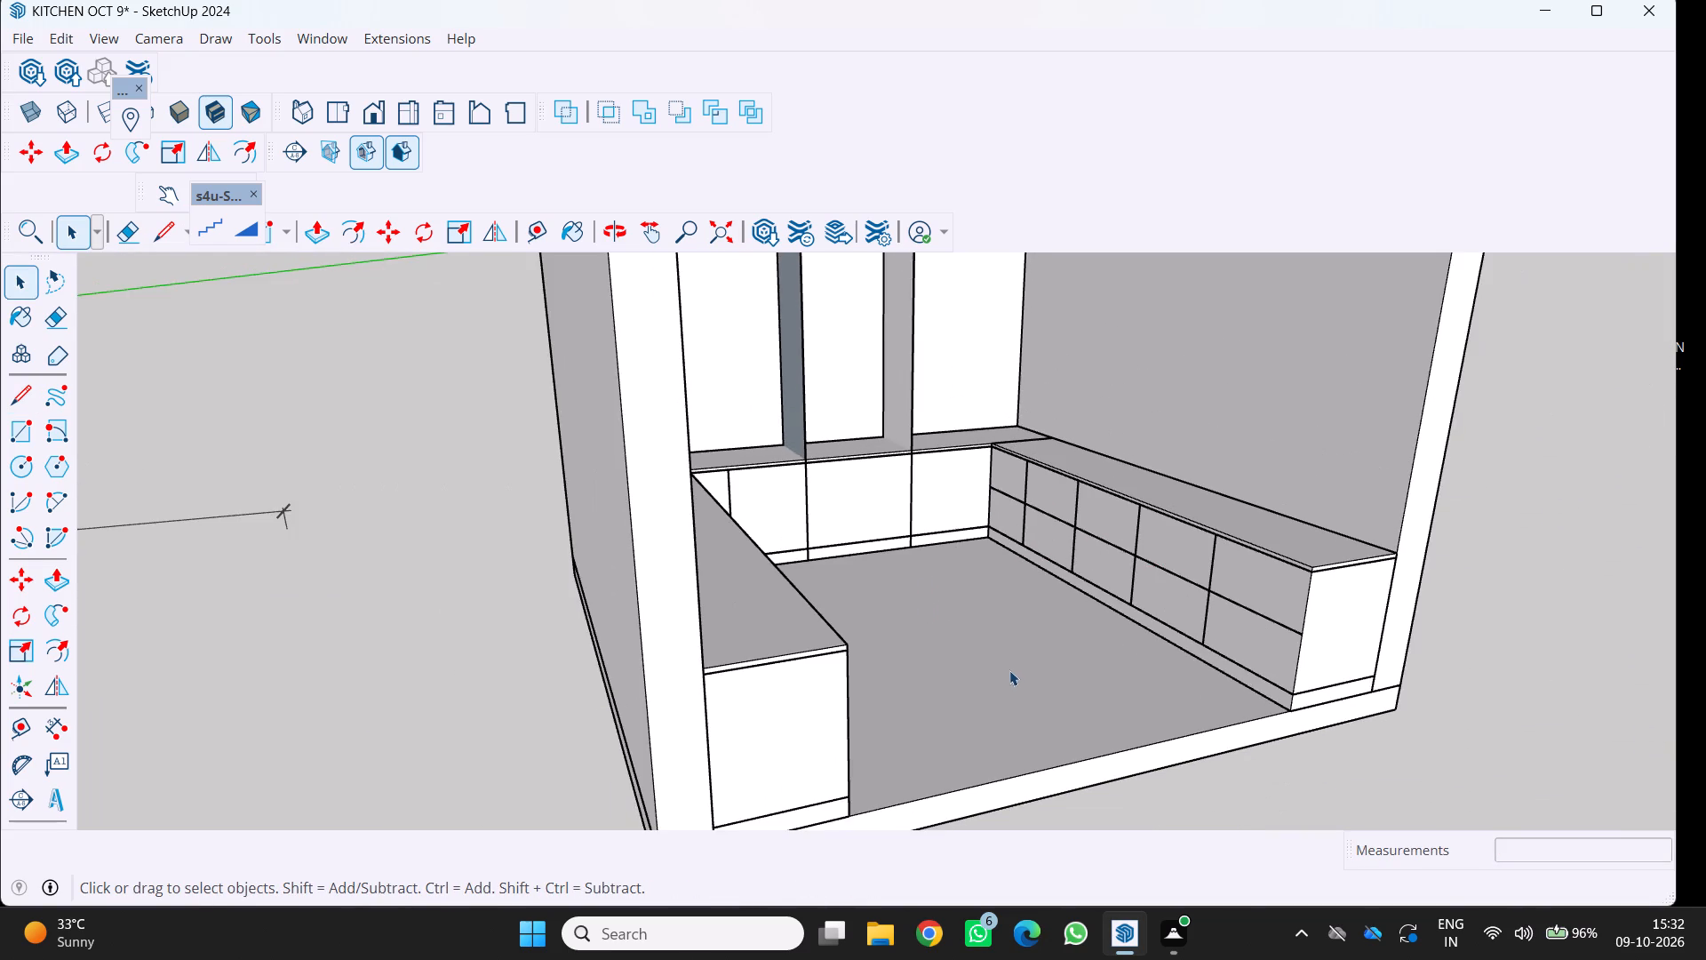
middle_drag(1007, 669, 941, 624)
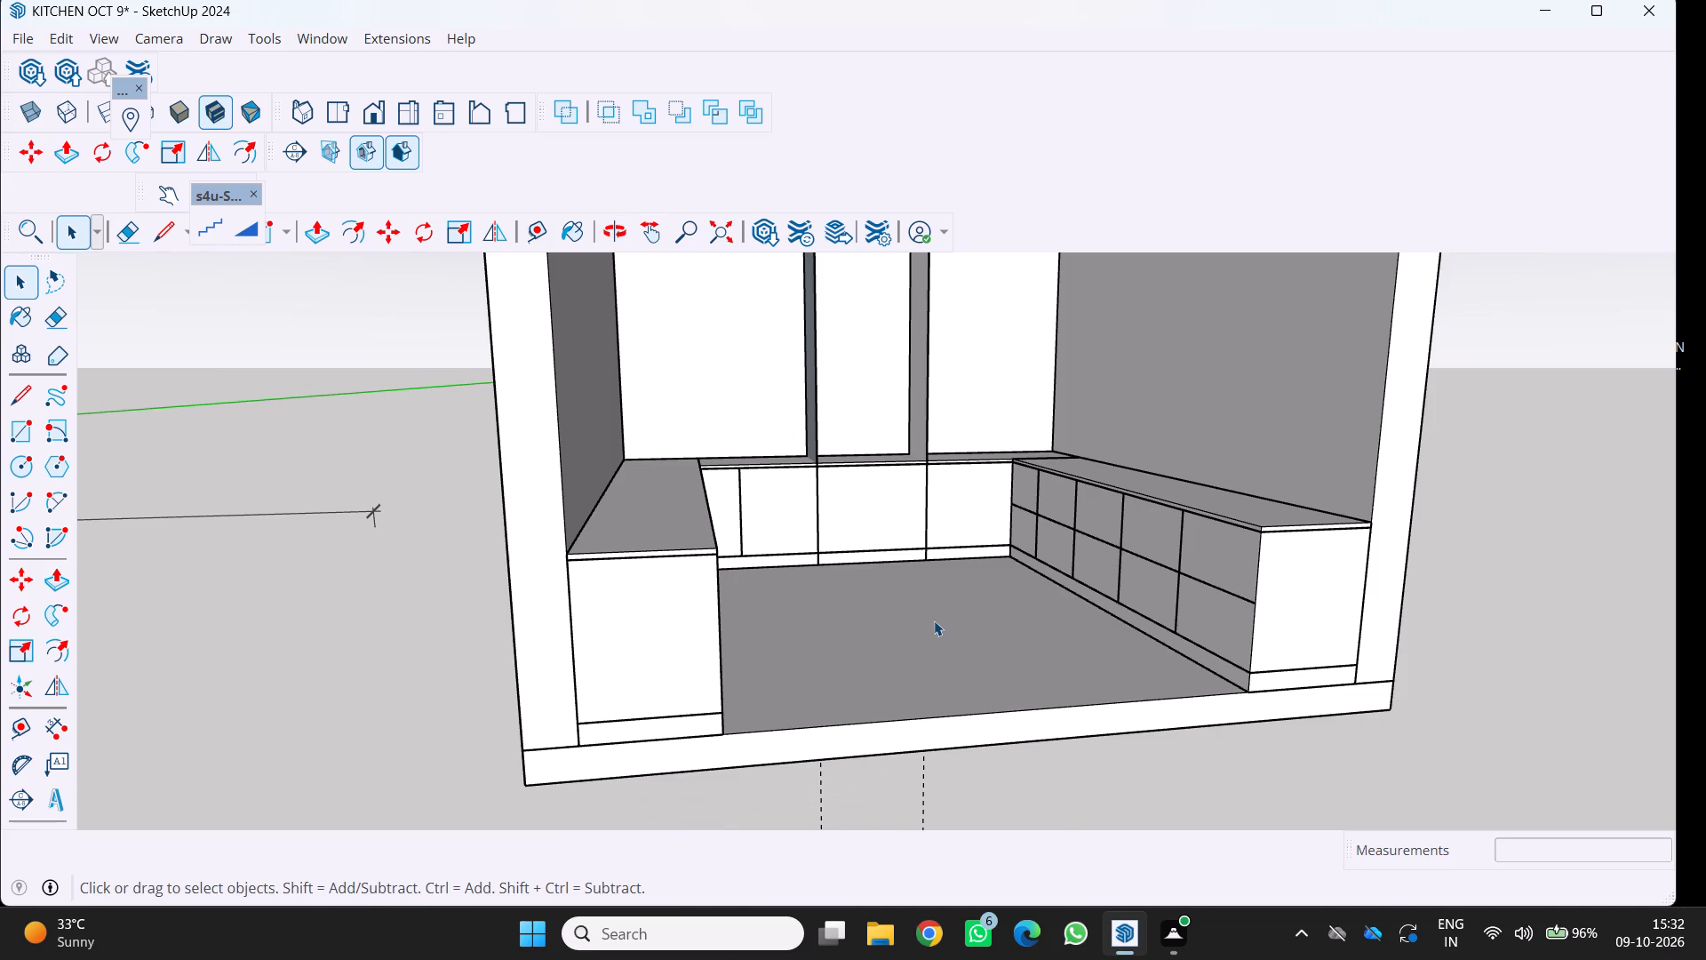
middle_drag(913, 624, 554, 652)
scroll(550, 650, down, 1)
scroll(503, 592, up, 2)
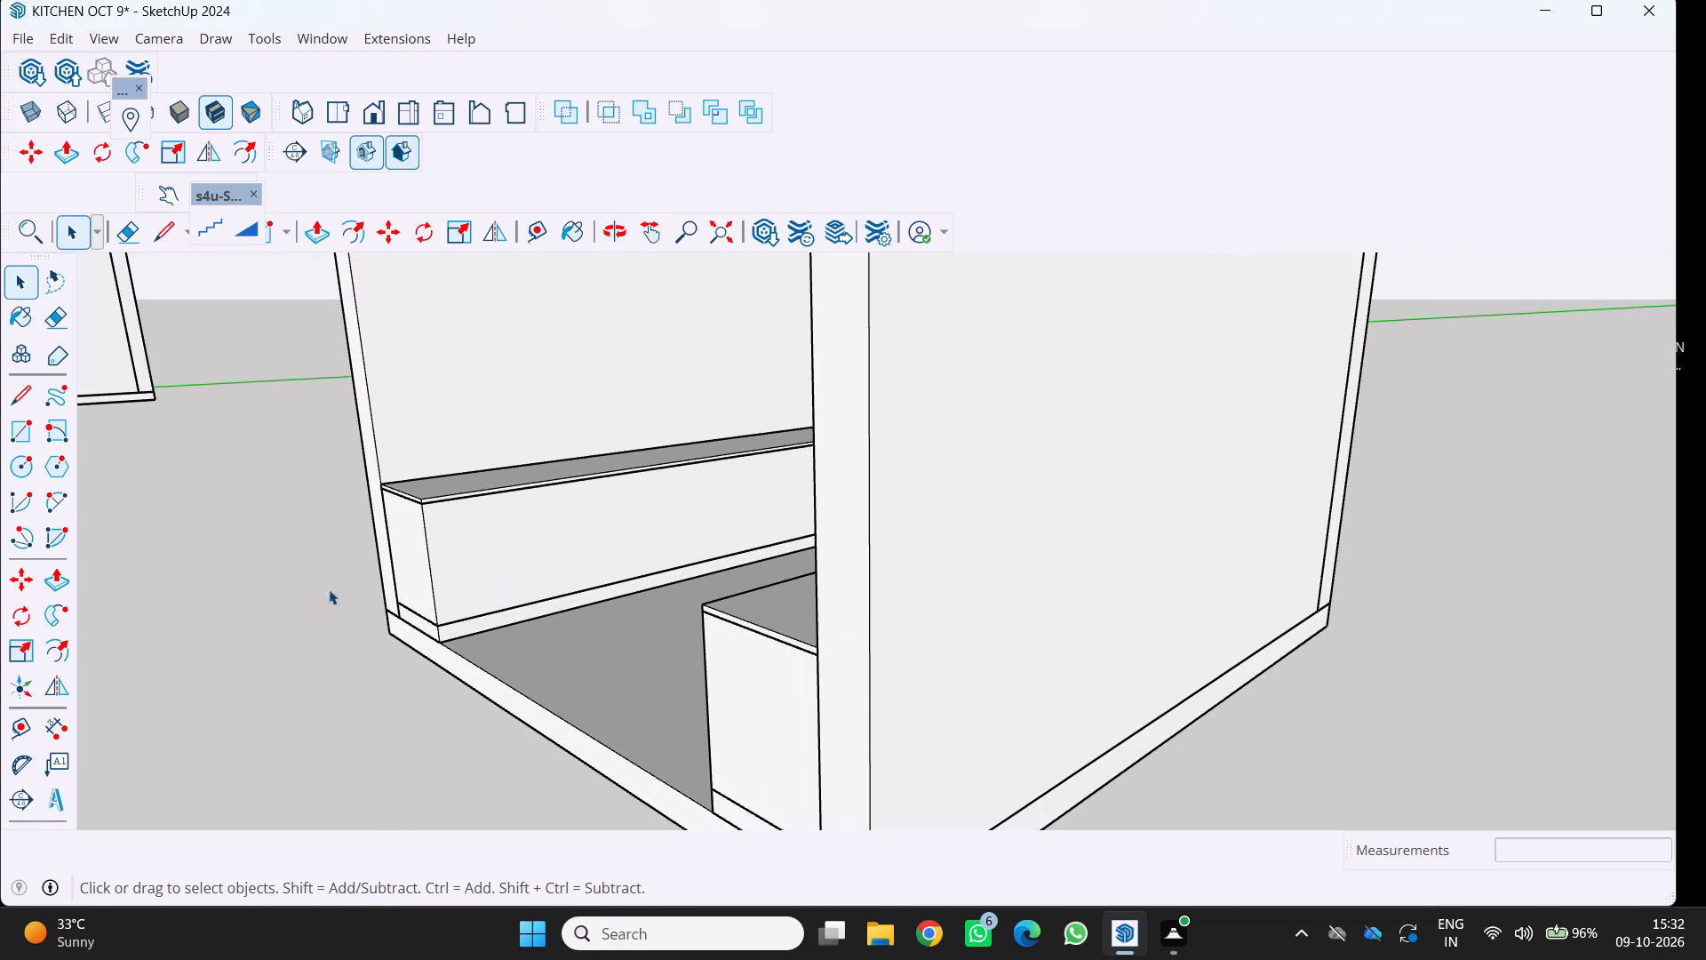
key(l)
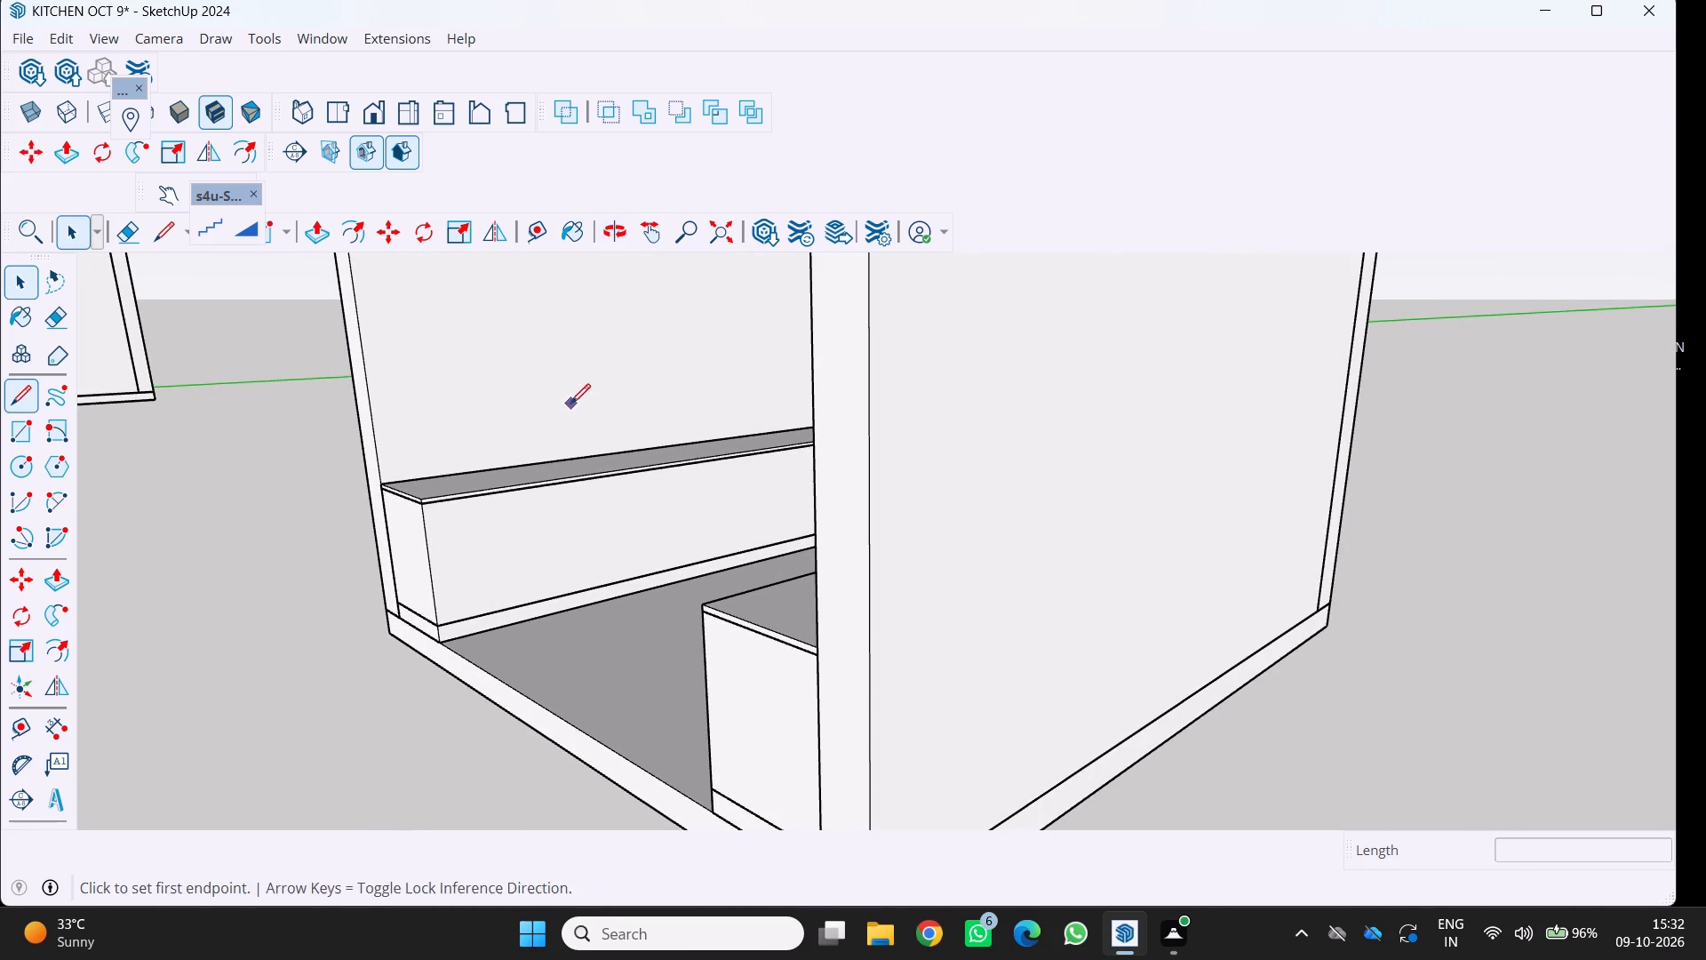
scroll(502, 532, up, 5)
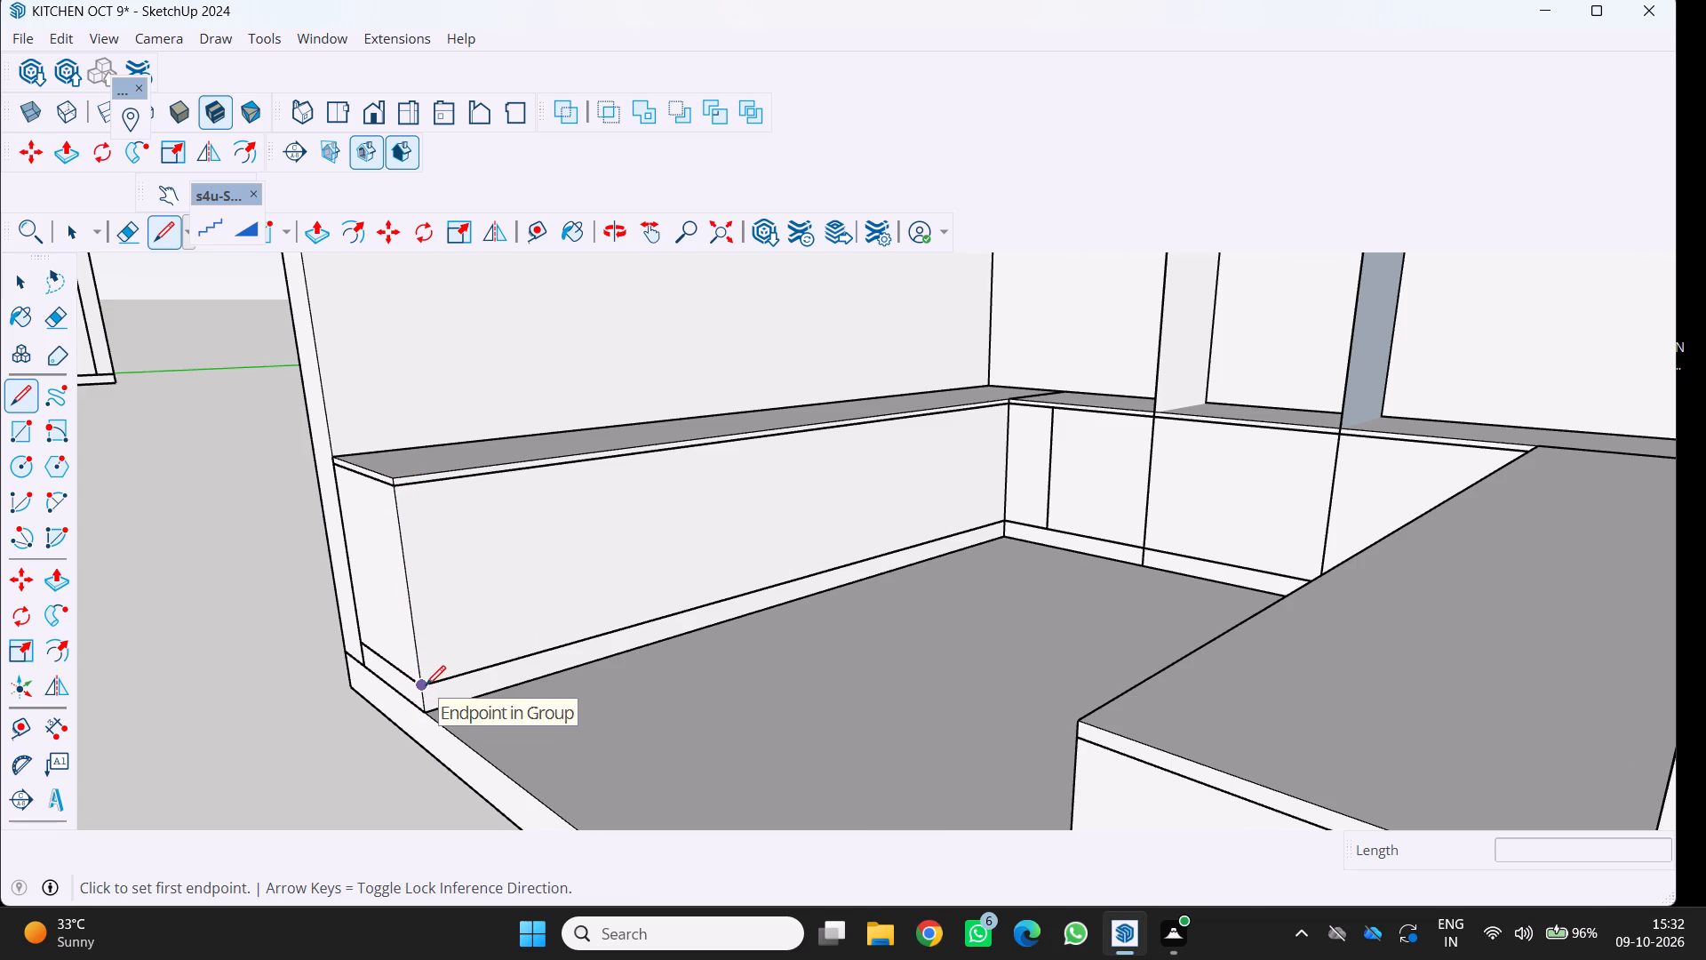
click(409, 588)
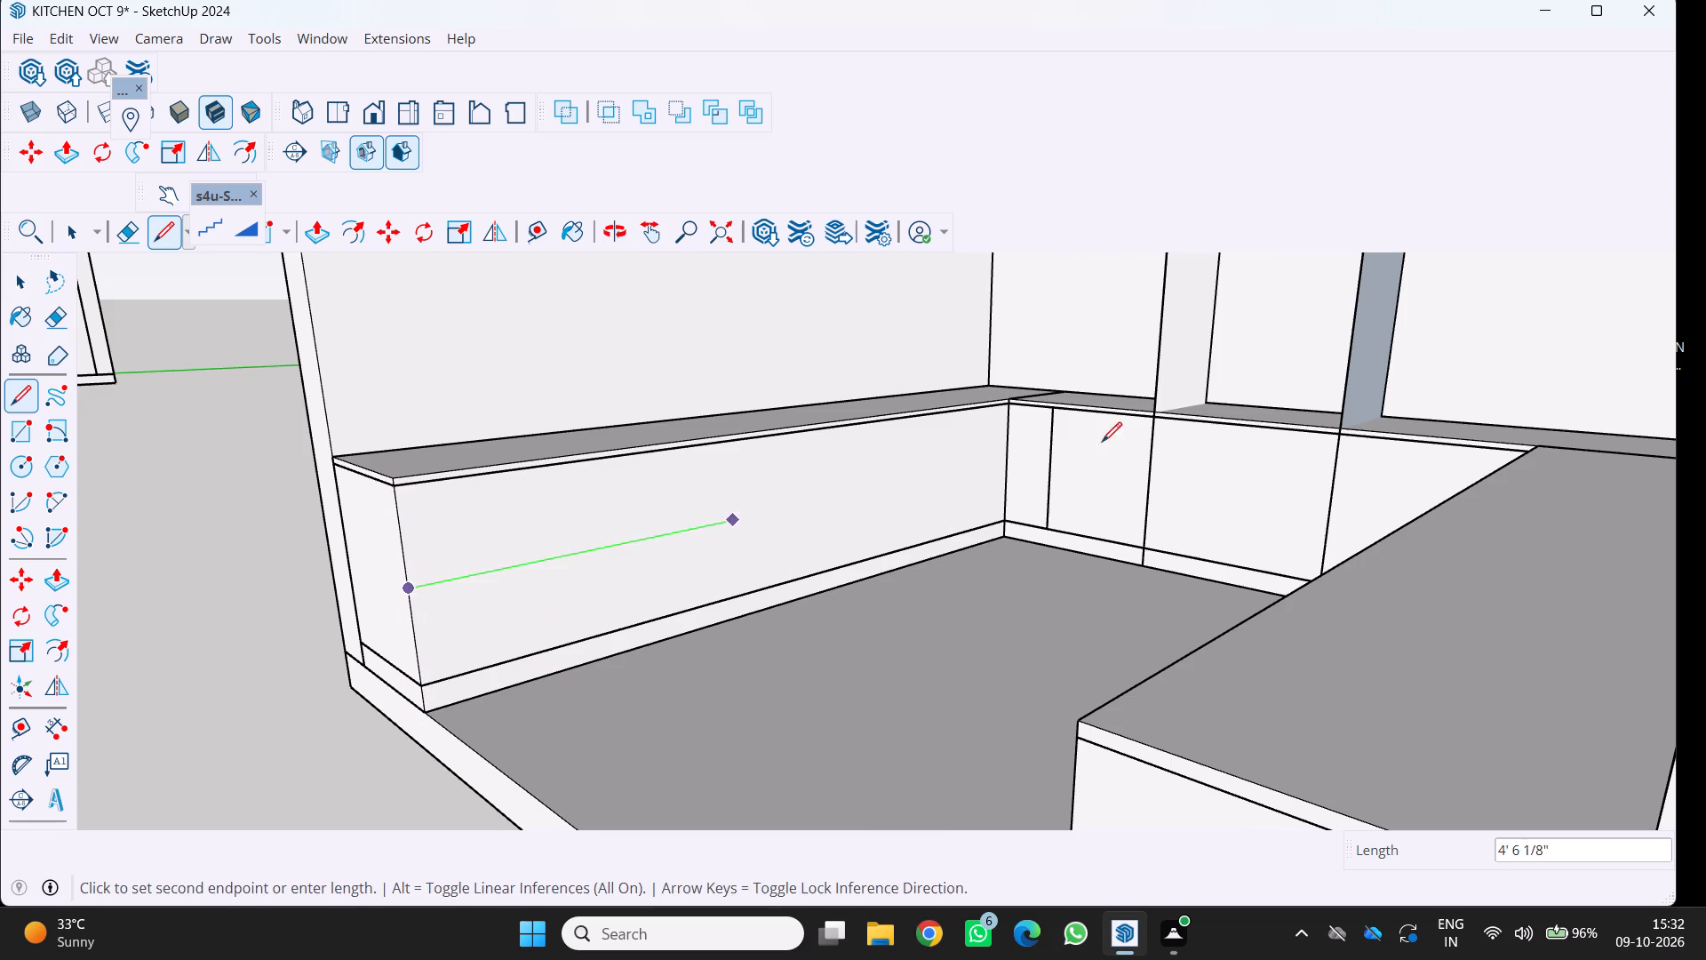
scroll(1001, 456, up, 3)
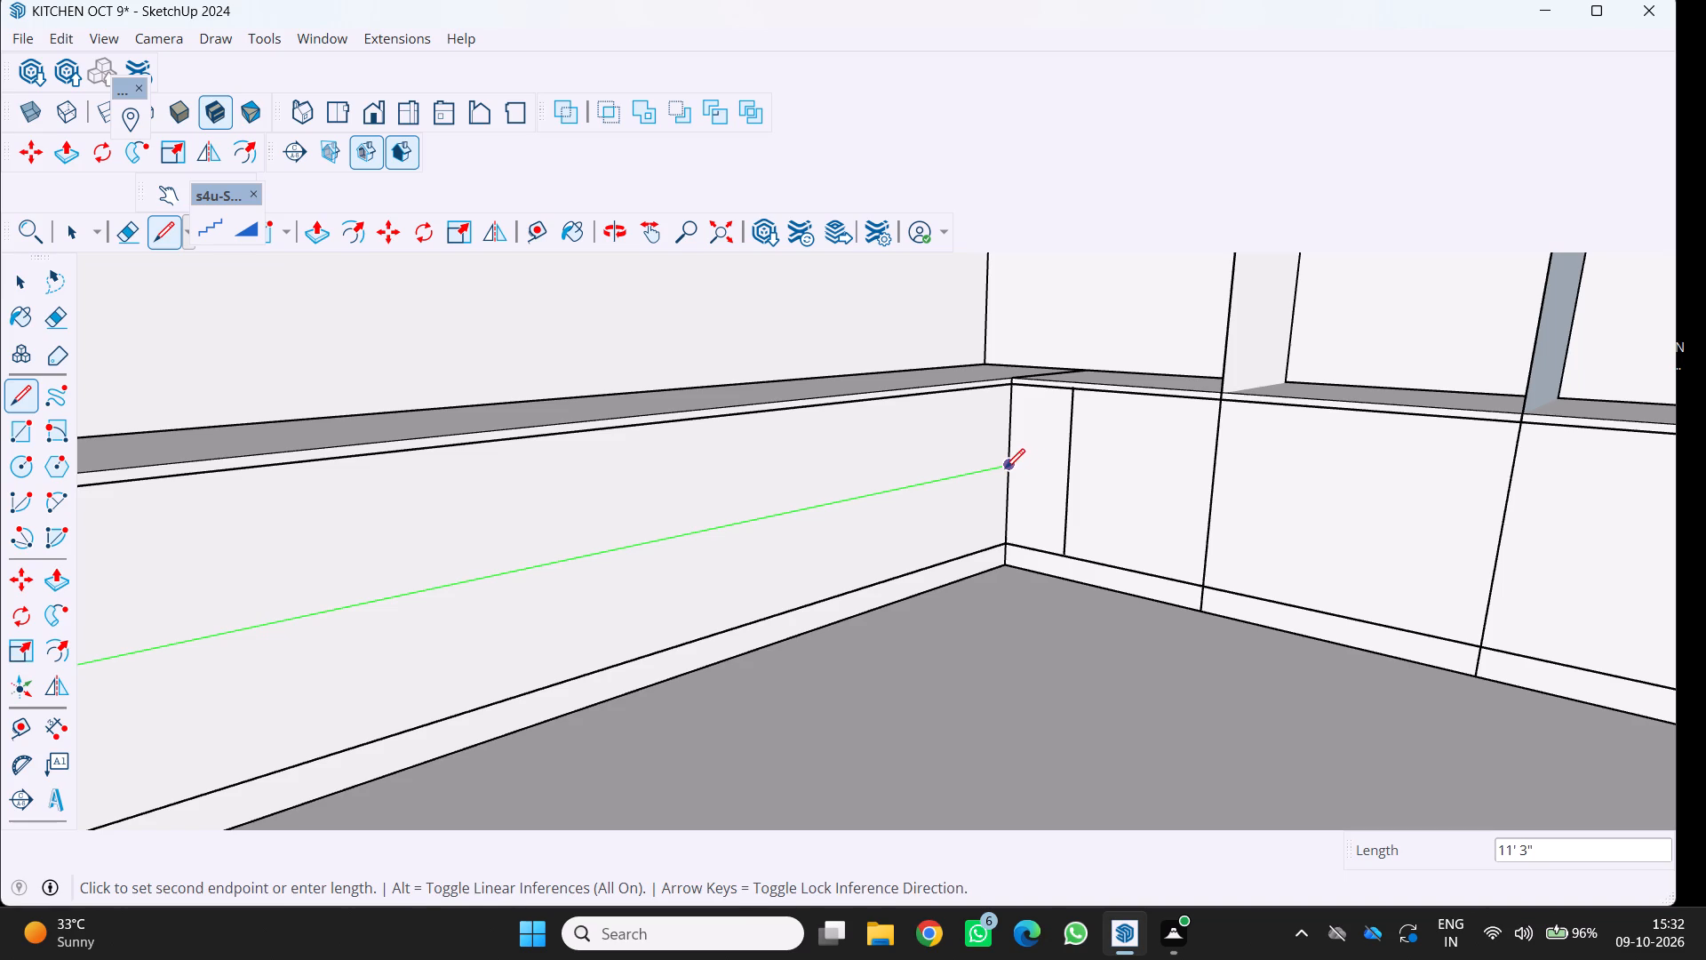
click(1003, 468)
key(space)
Move the short vertical divider on the back run's corner unit about 5" along the front, away from the plain-sided run, and deselect it.
scroll(1064, 516, down, 4)
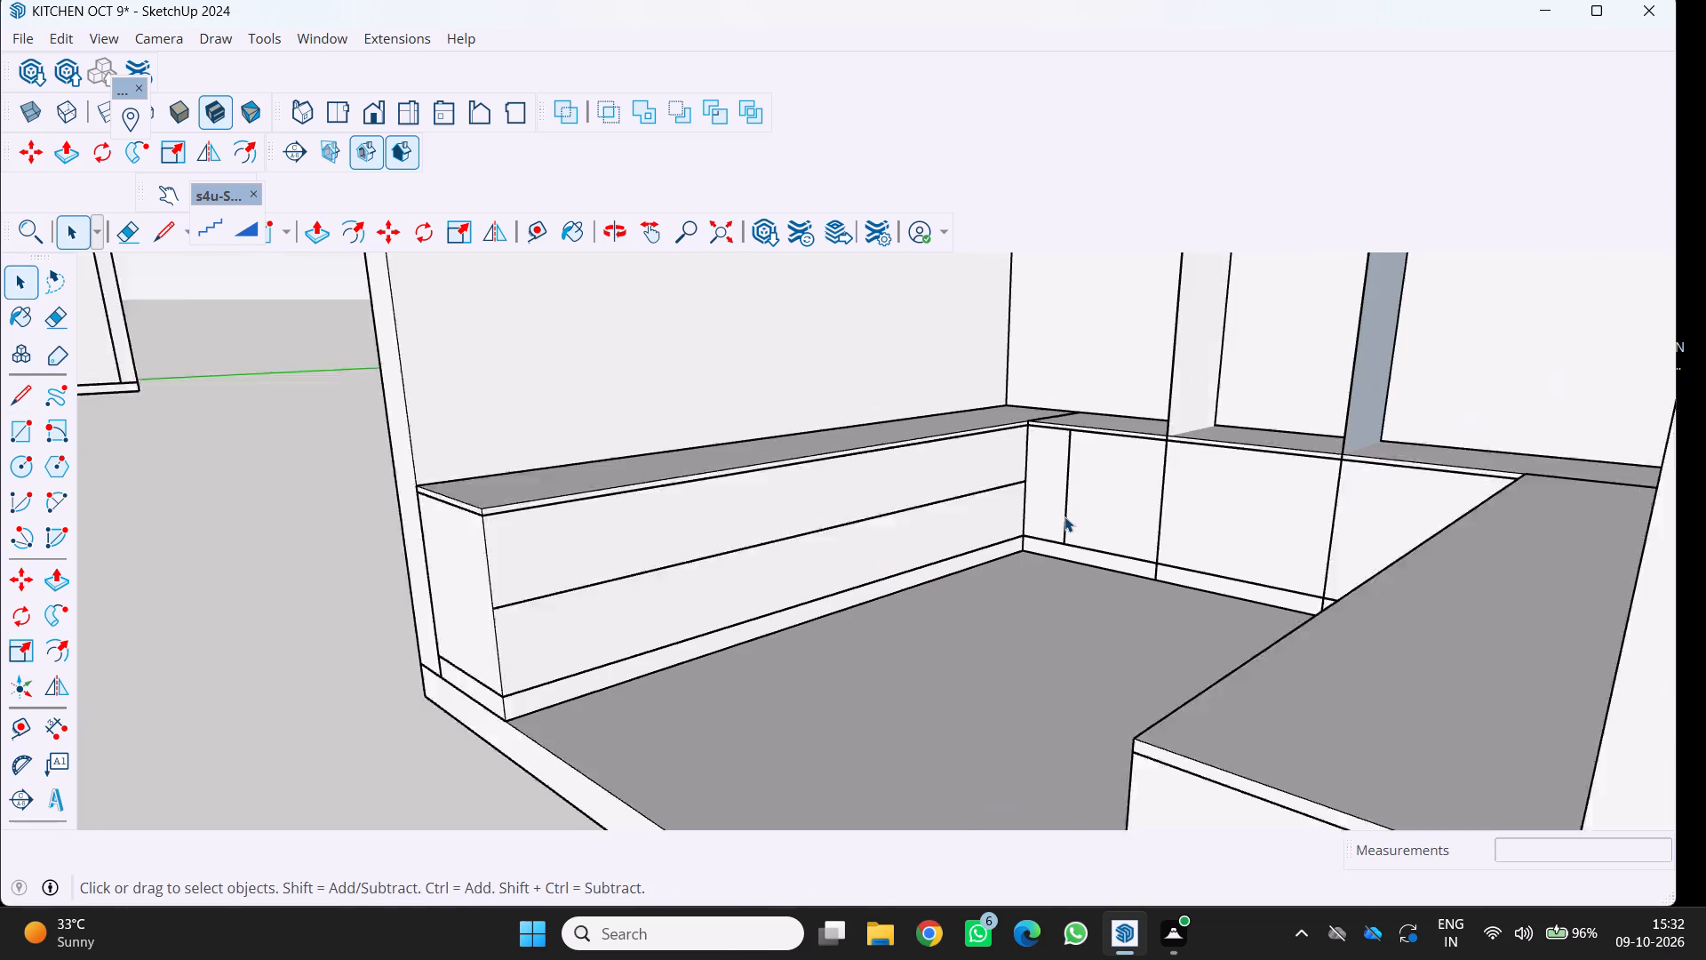
scroll(1064, 516, down, 5)
middle_drag(1061, 516, 1207, 534)
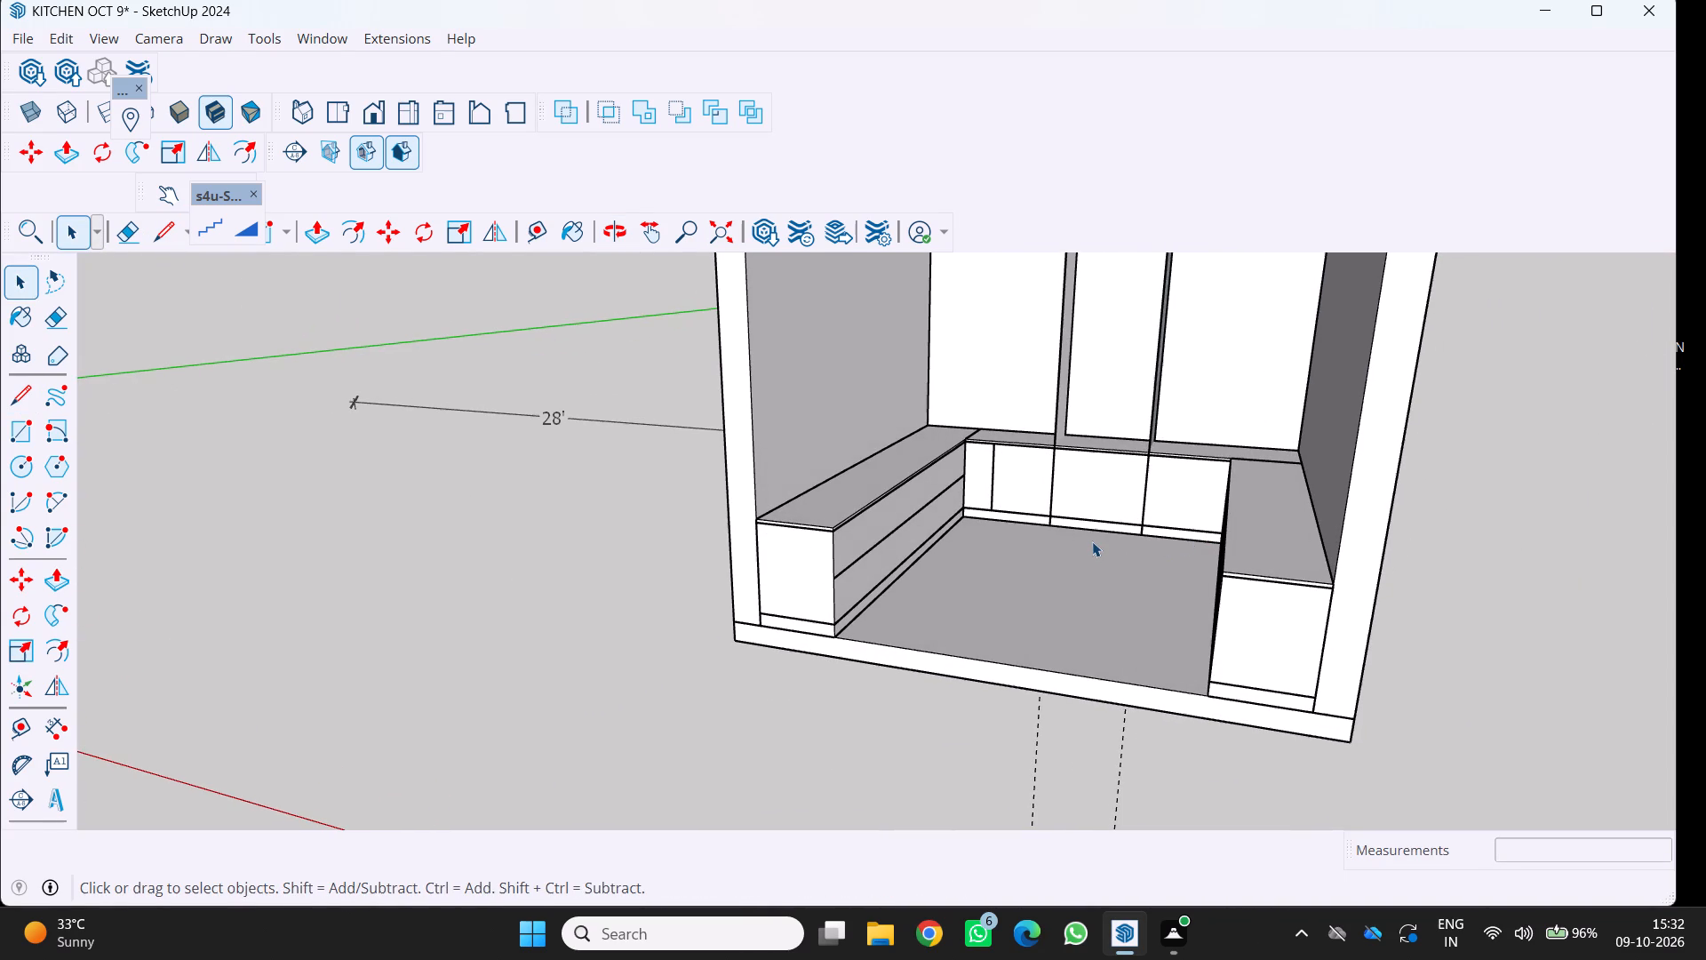
scroll(1038, 475, up, 4)
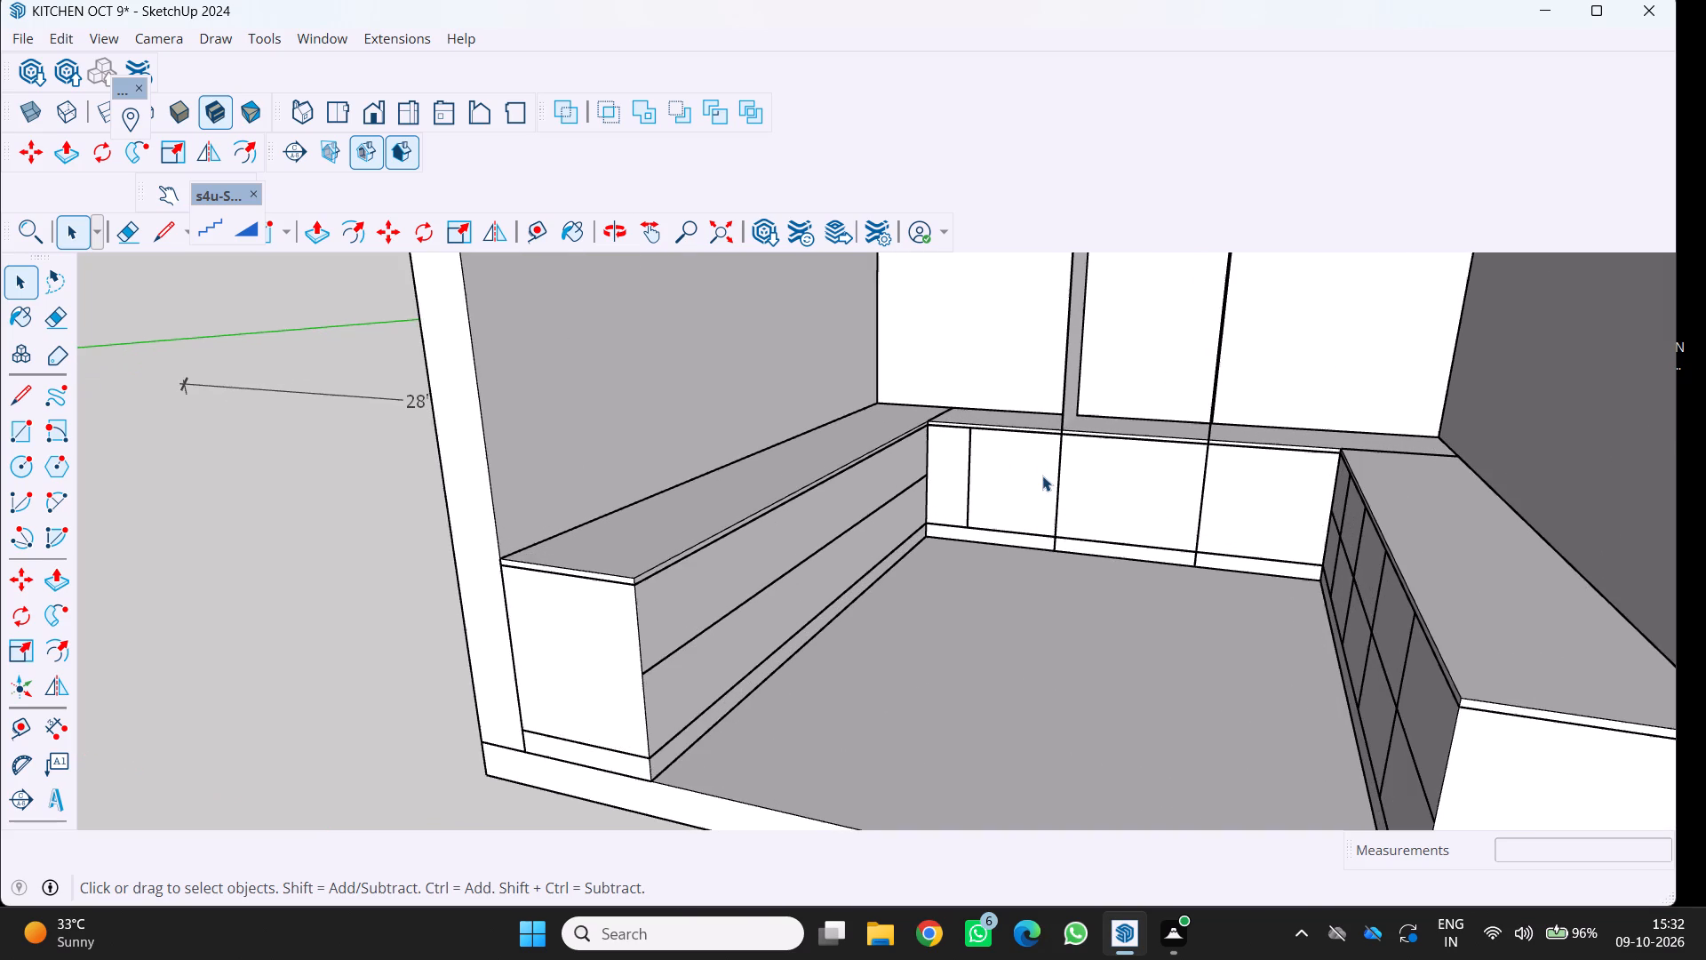
scroll(1019, 464, up, 3)
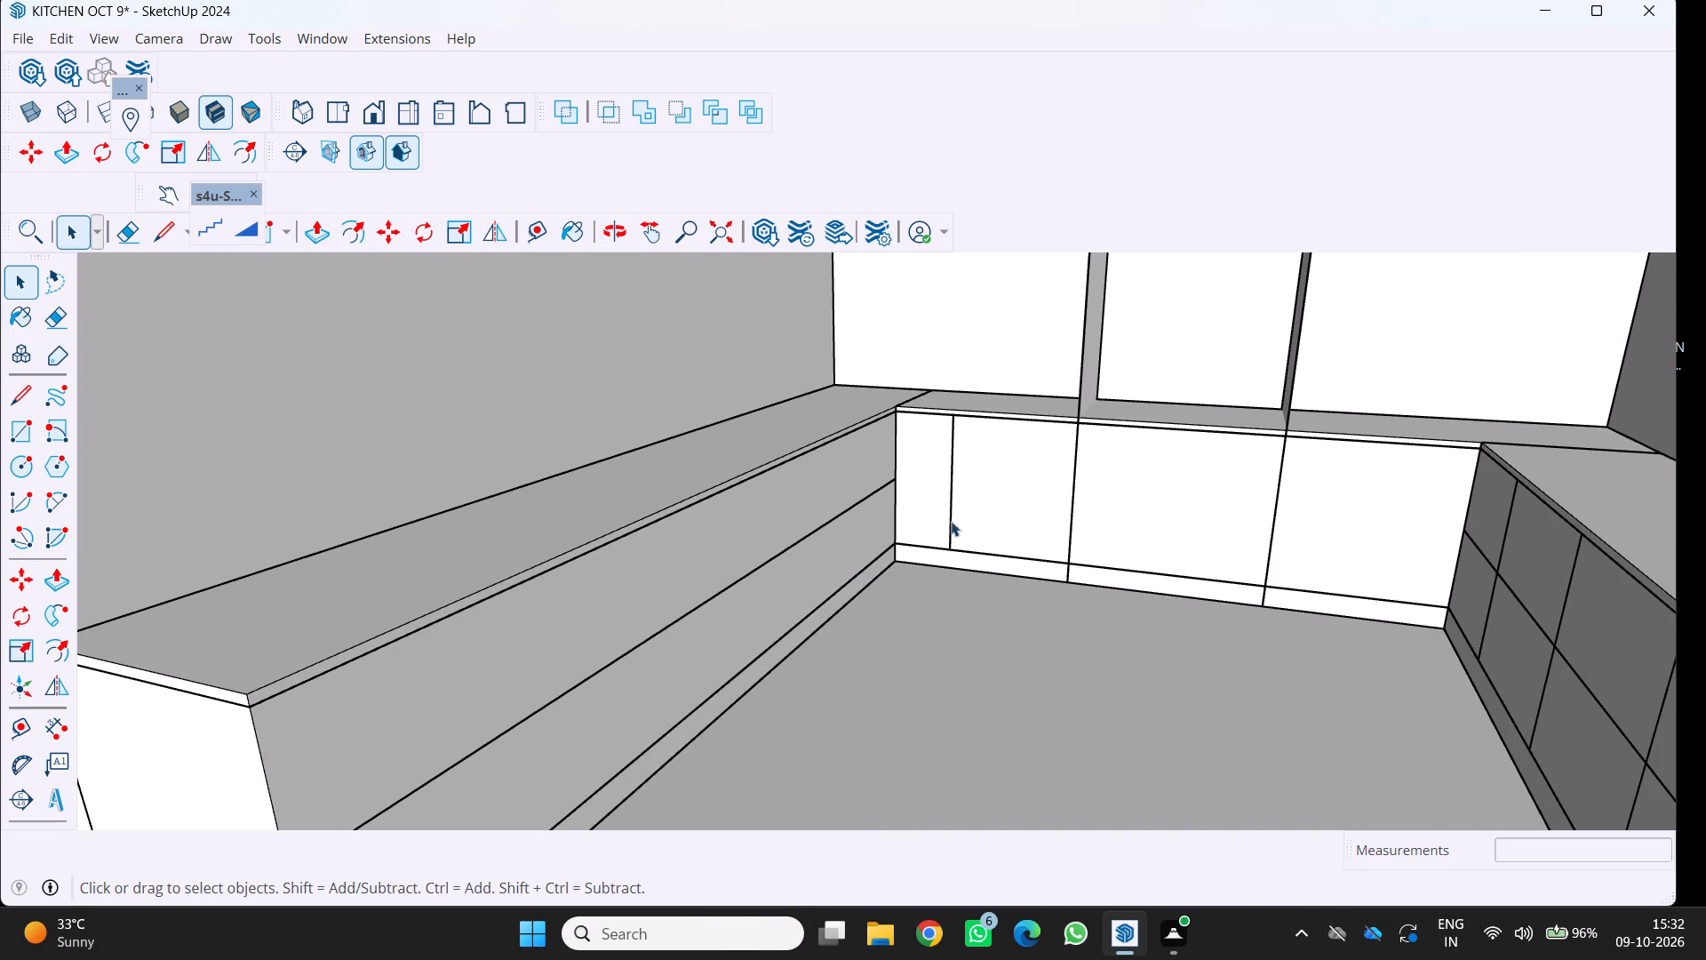
click(948, 517)
key(m)
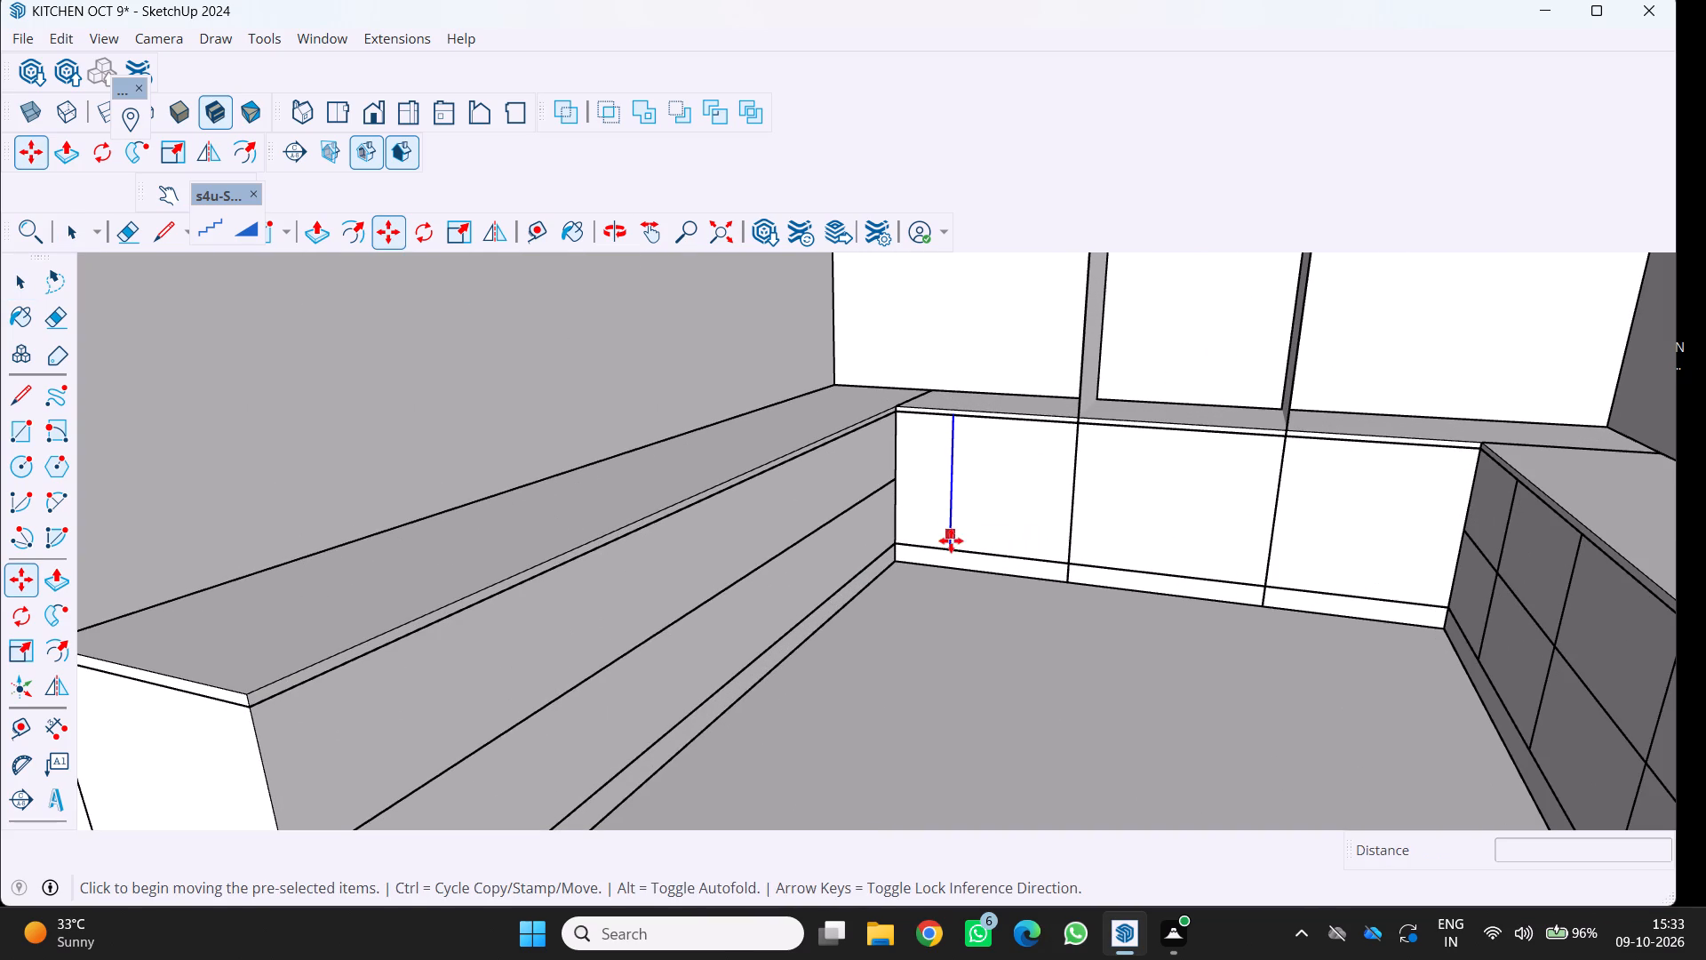
click(949, 540)
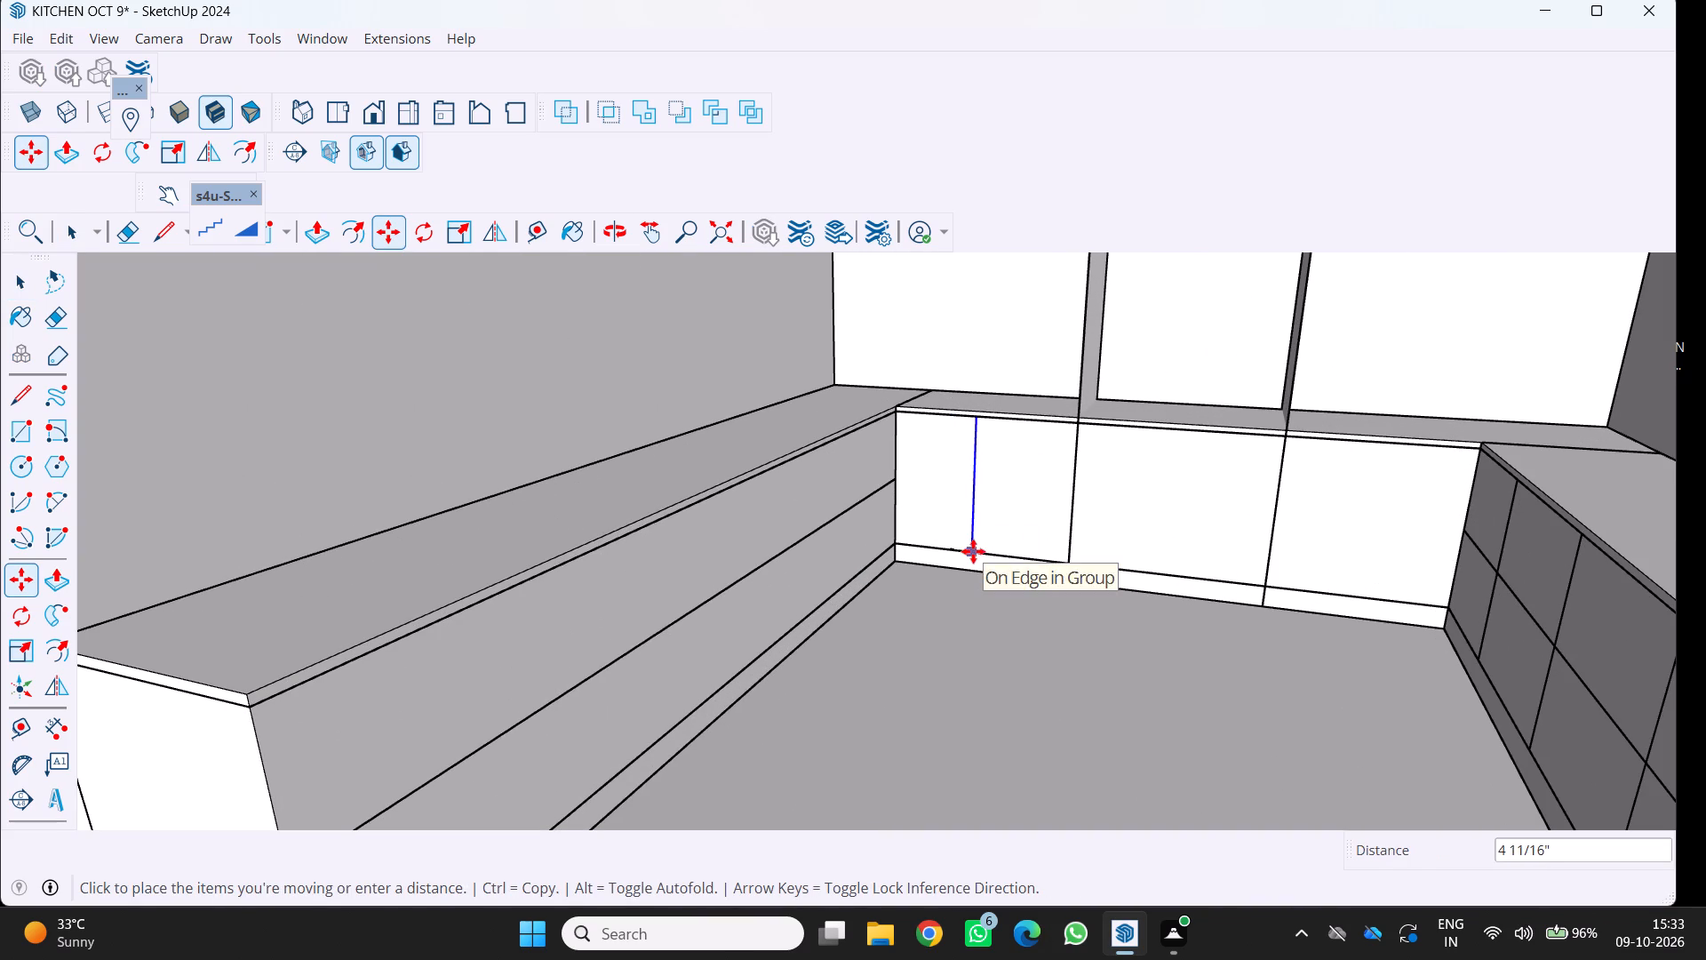
click(976, 553)
key(space)
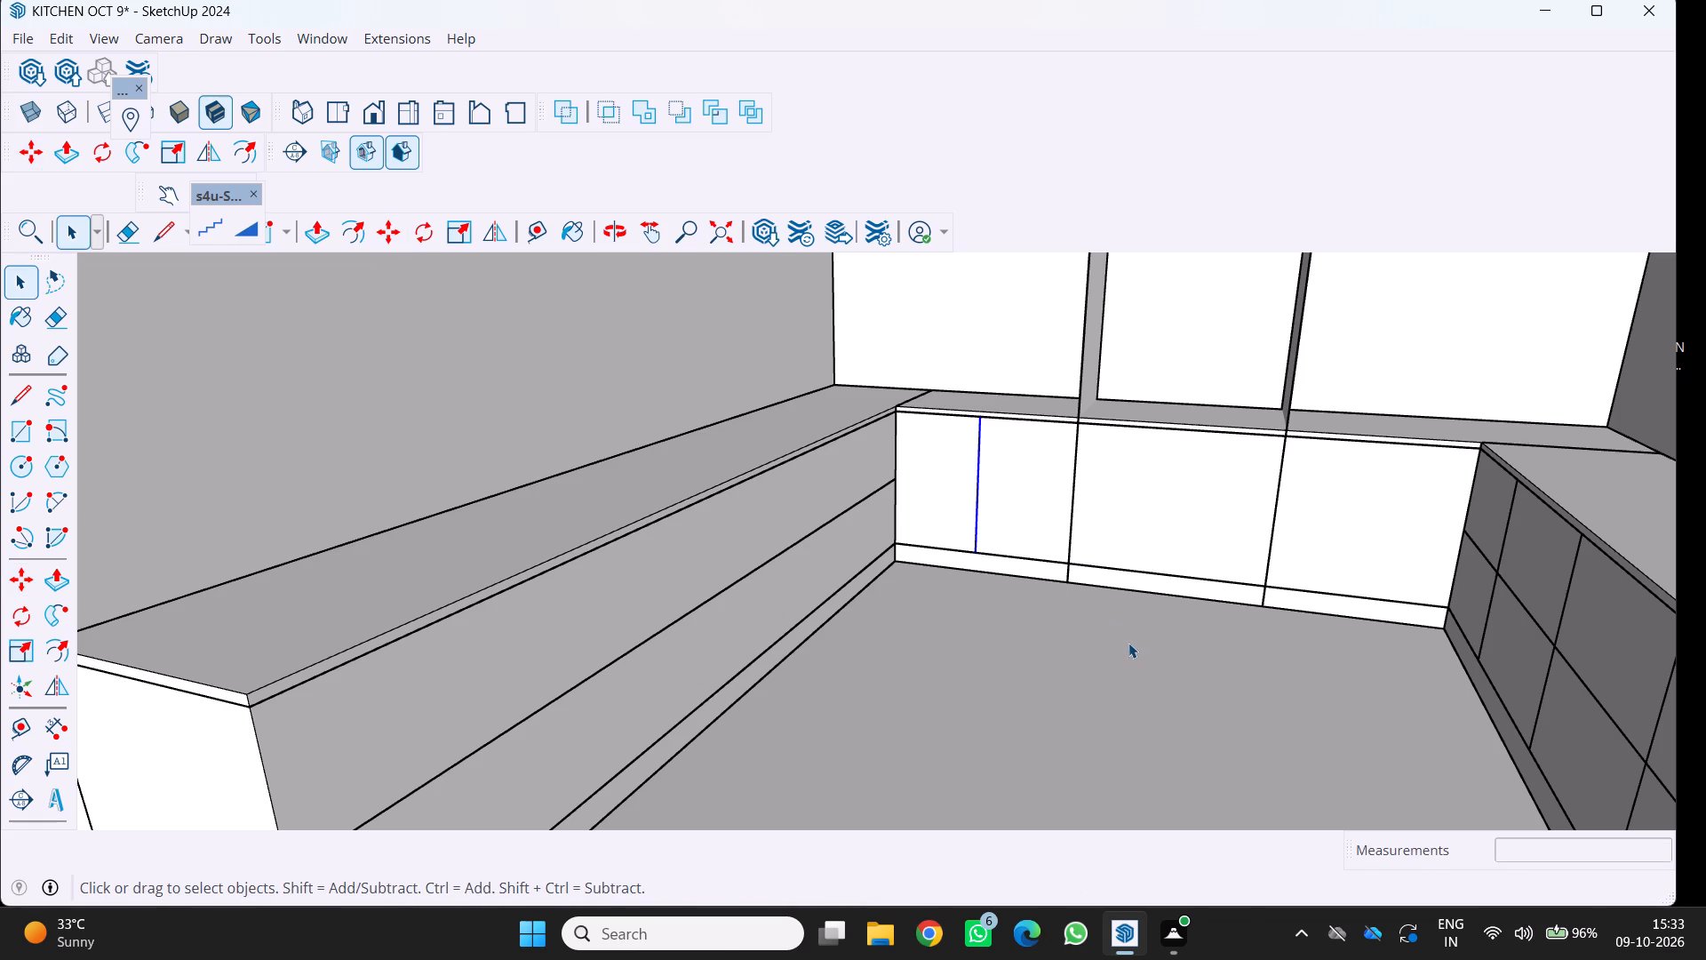
click(1063, 651)
Examine the whole U-shaped kitchen from the front, above and low down, including the back run and its tall section.
scroll(1299, 620, down, 3)
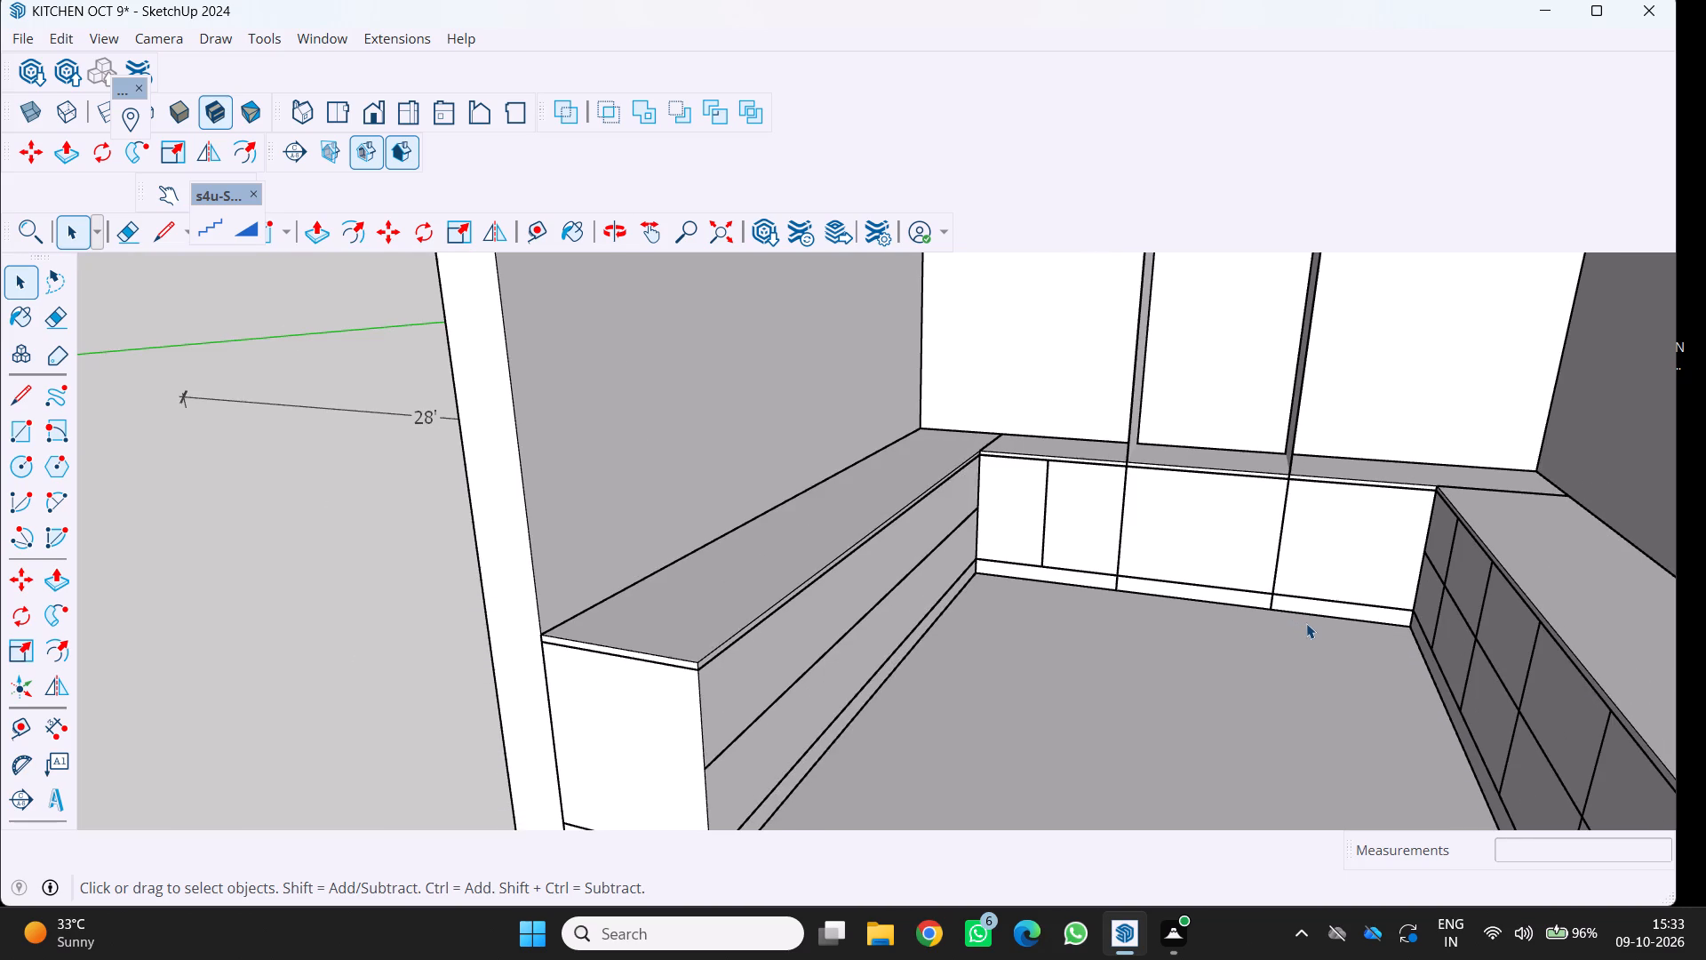
scroll(1305, 623, down, 1)
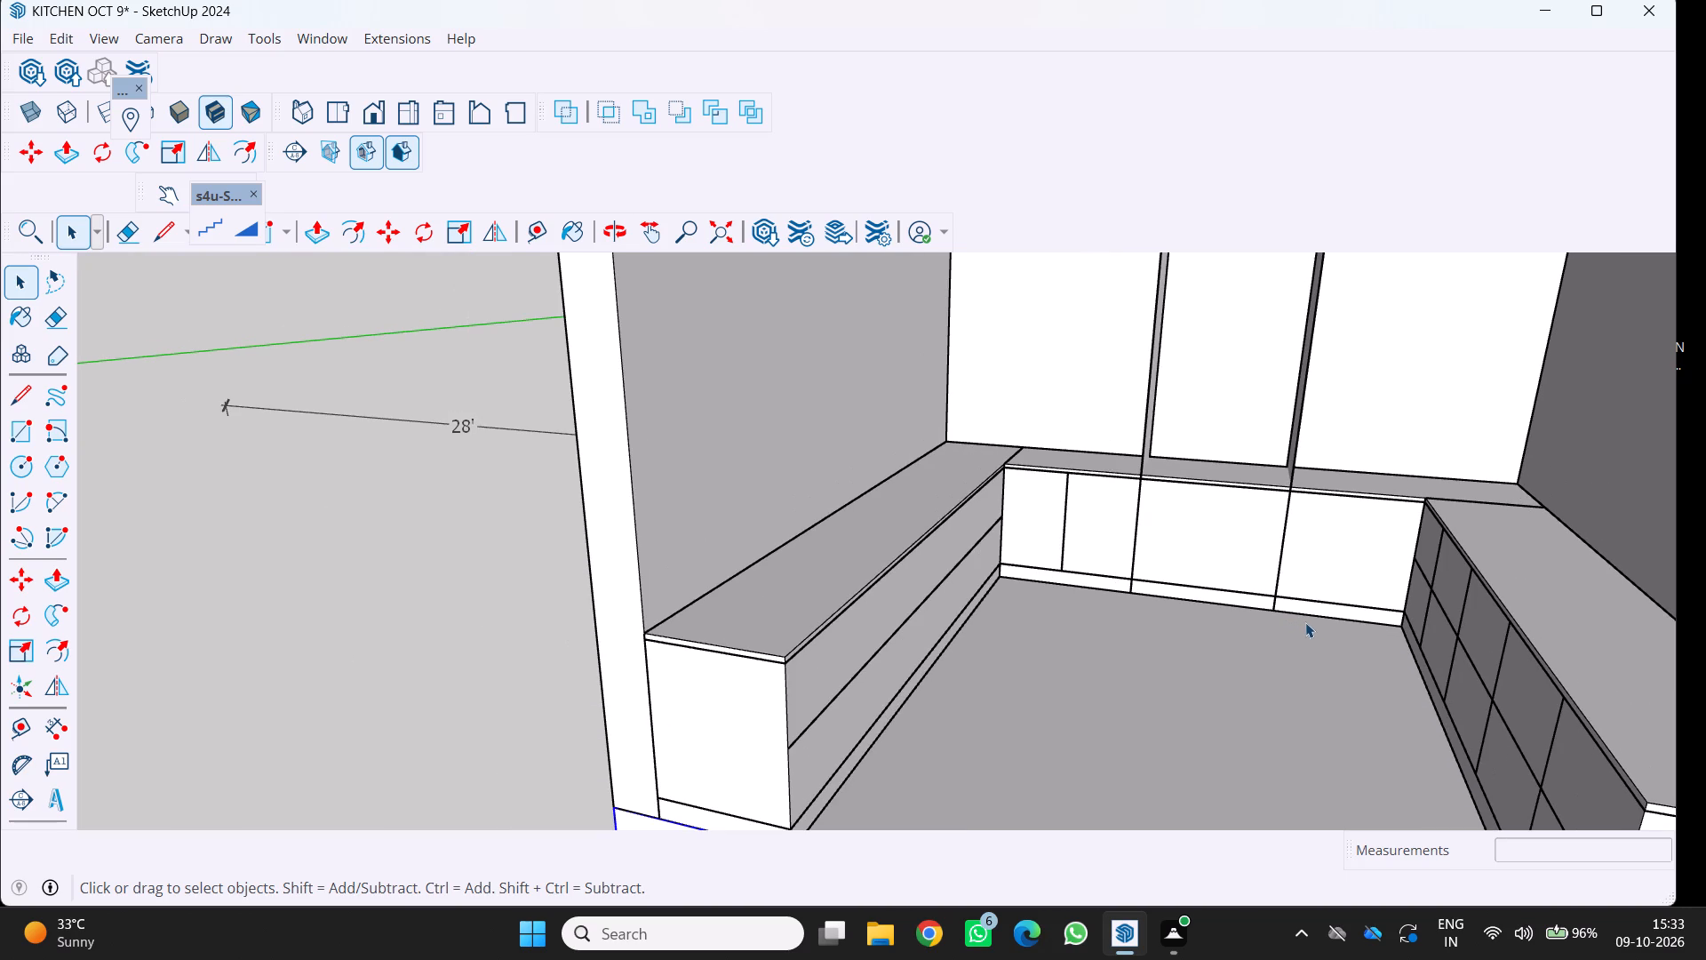
scroll(1262, 599, down, 4)
scroll(1262, 599, up, 1)
middle_drag(1262, 599, 1289, 540)
scroll(1289, 540, down, 3)
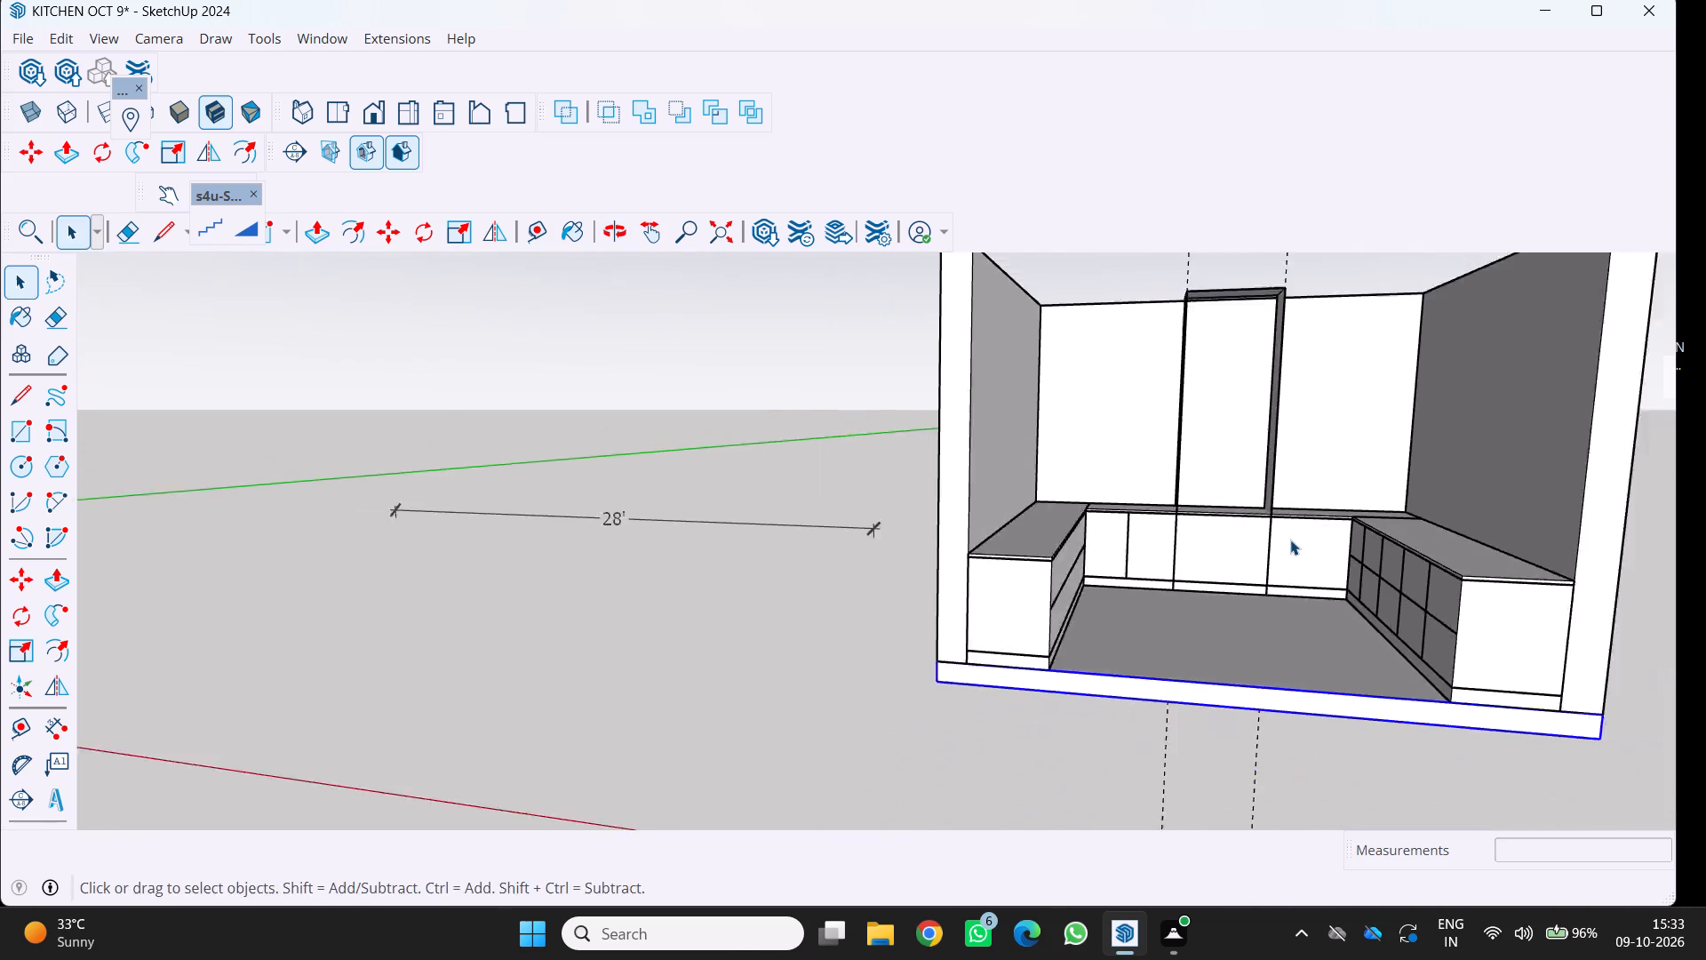
scroll(1290, 540, down, 3)
middle_drag(1288, 538, 1258, 658)
scroll(1258, 657, down, 1)
scroll(1255, 638, up, 5)
middle_drag(1255, 638, 1315, 545)
key(space)
drag(1057, 732, 1021, 732)
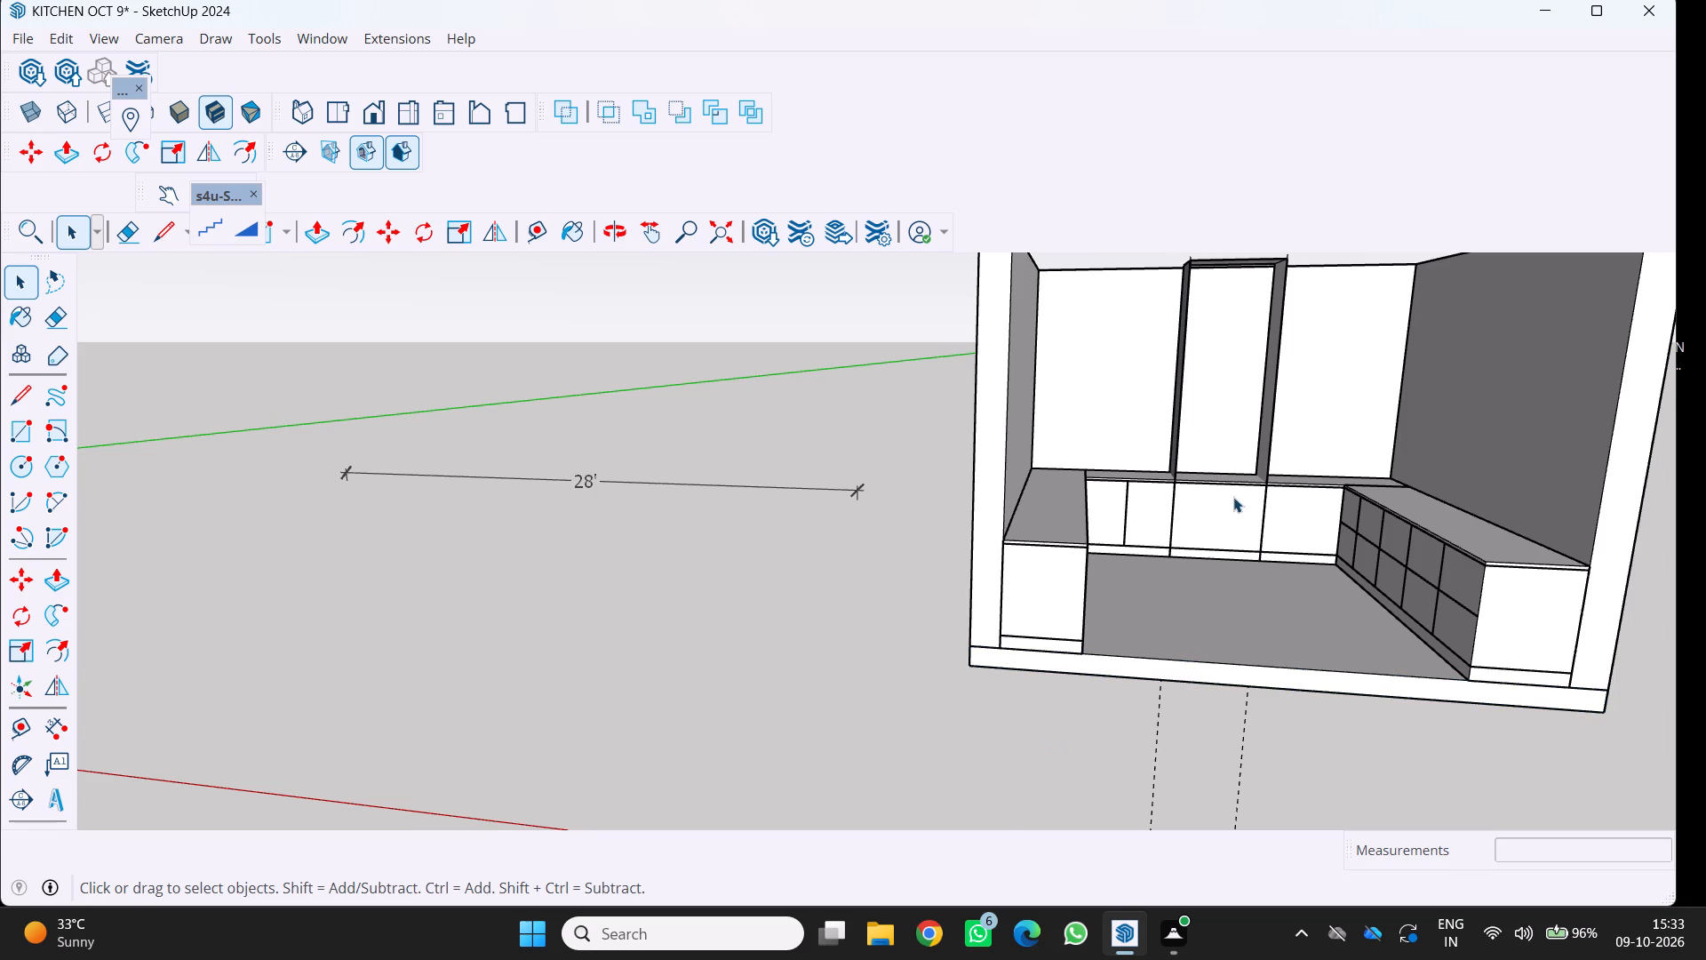
scroll(1234, 497, down, 2)
middle_drag(1234, 497, 1160, 650)
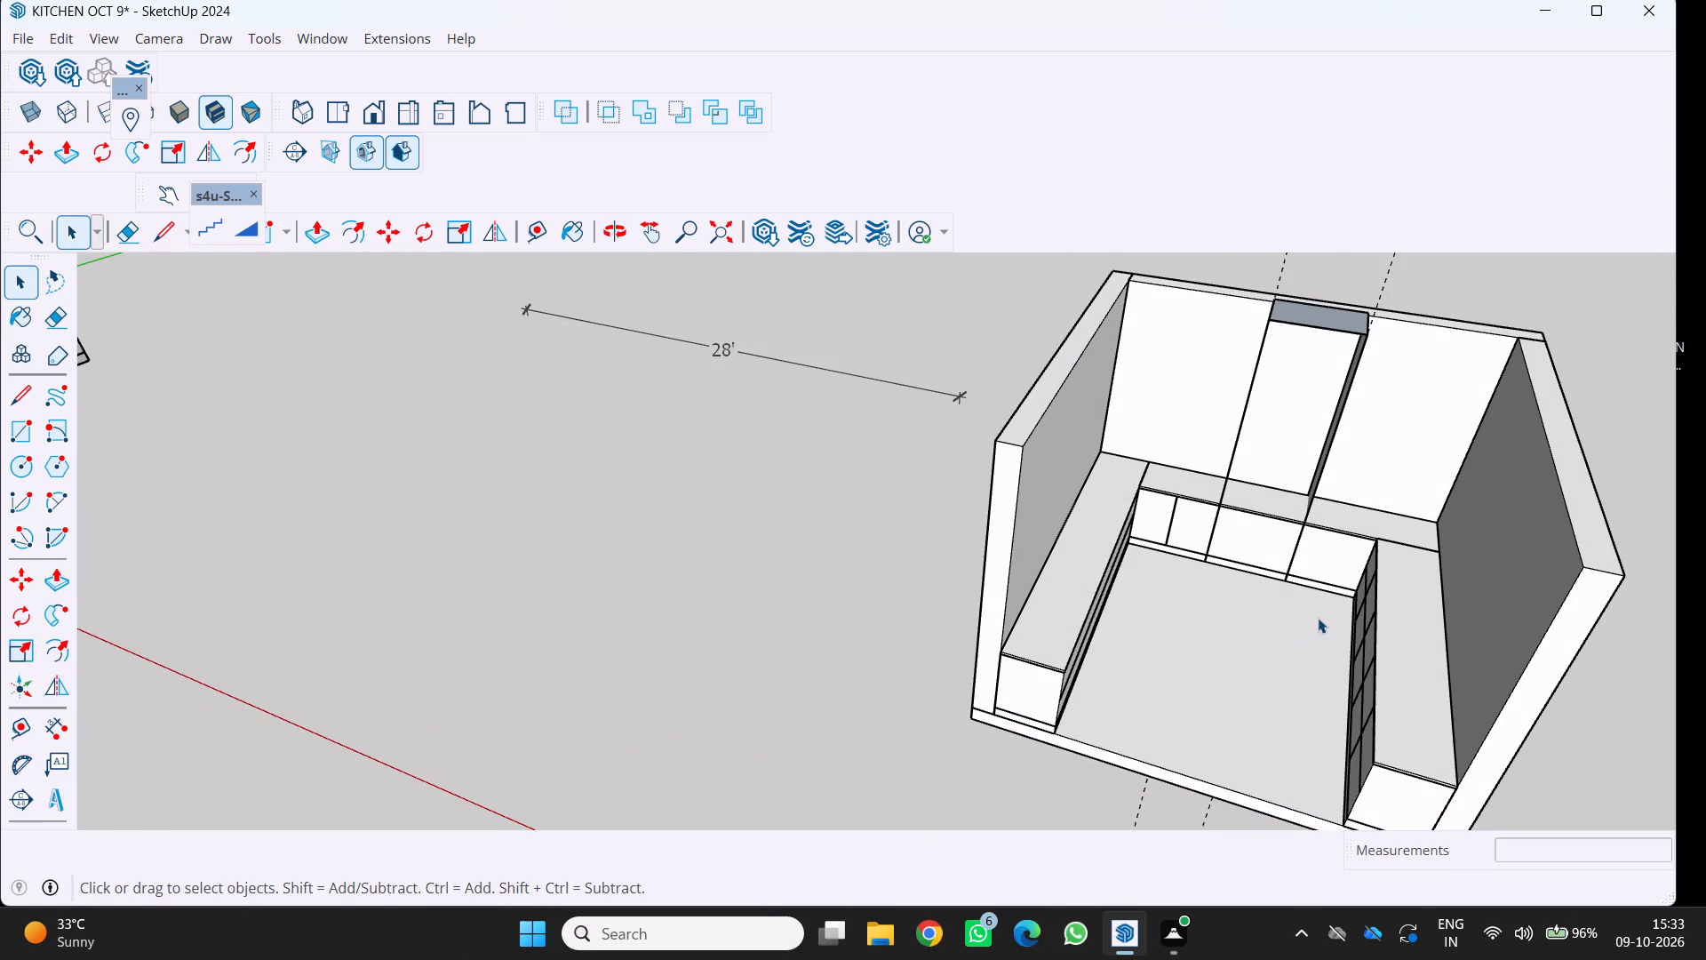
middle_drag(1310, 594, 1383, 295)
scroll(1207, 436, up, 4)
middle_drag(1201, 430, 1204, 430)
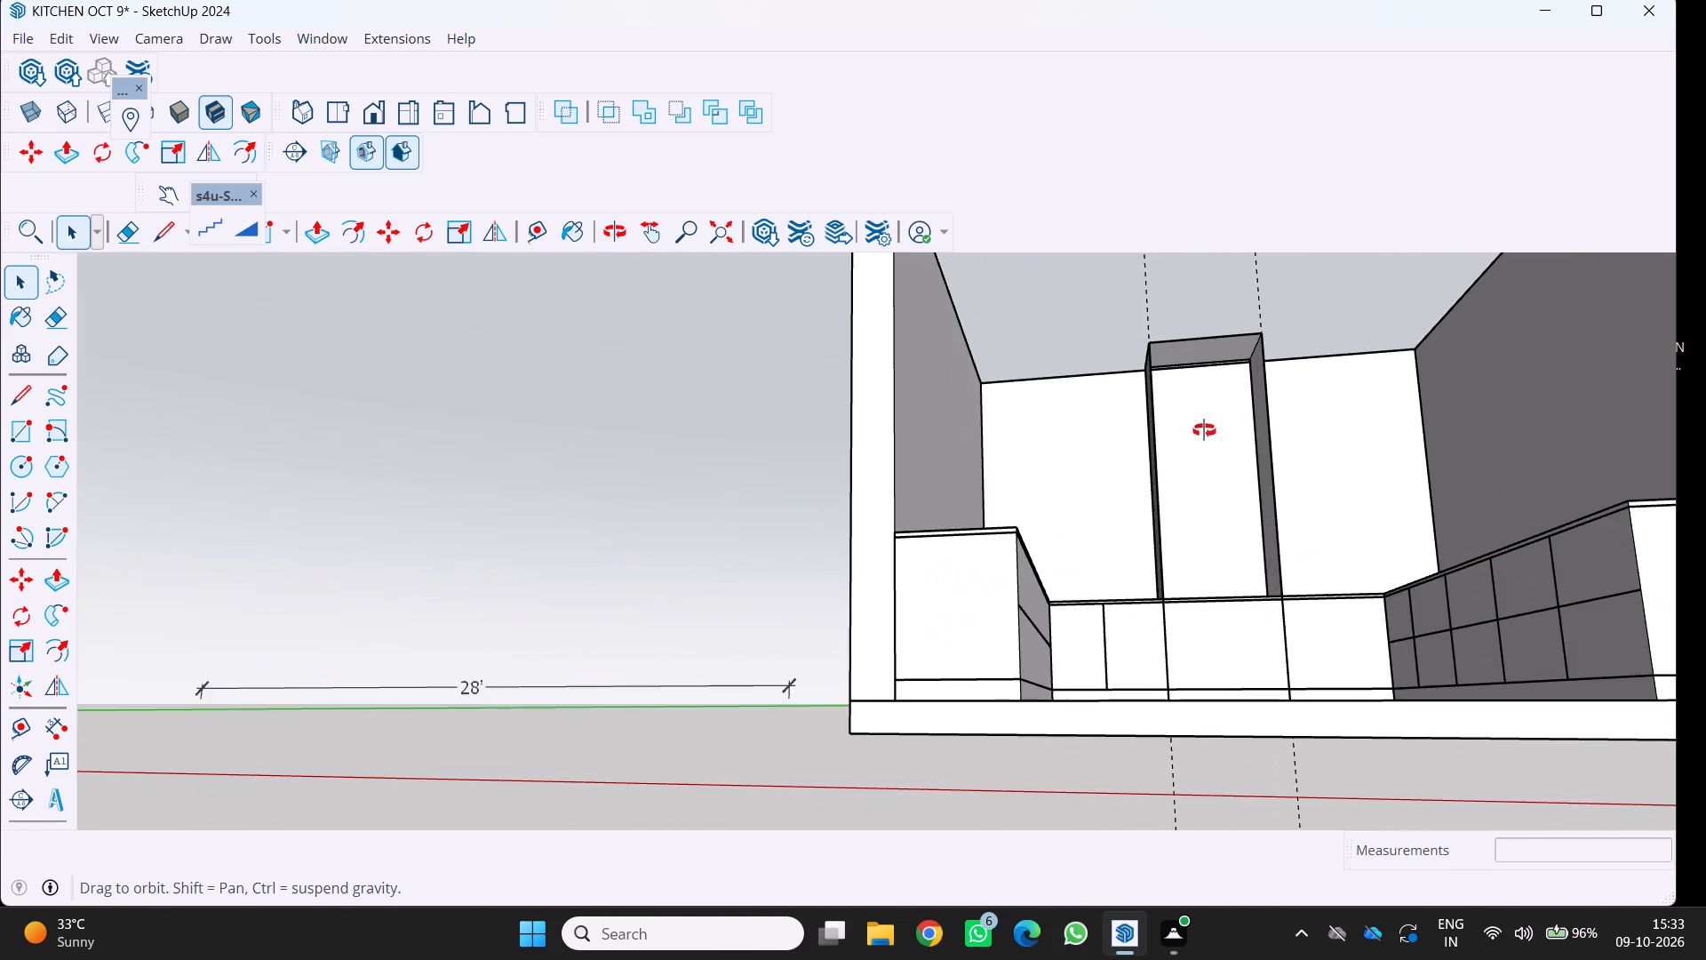
middle_drag(1204, 430, 1204, 452)
middle_drag(1204, 454, 1129, 649)
scroll(1303, 484, down, 1)
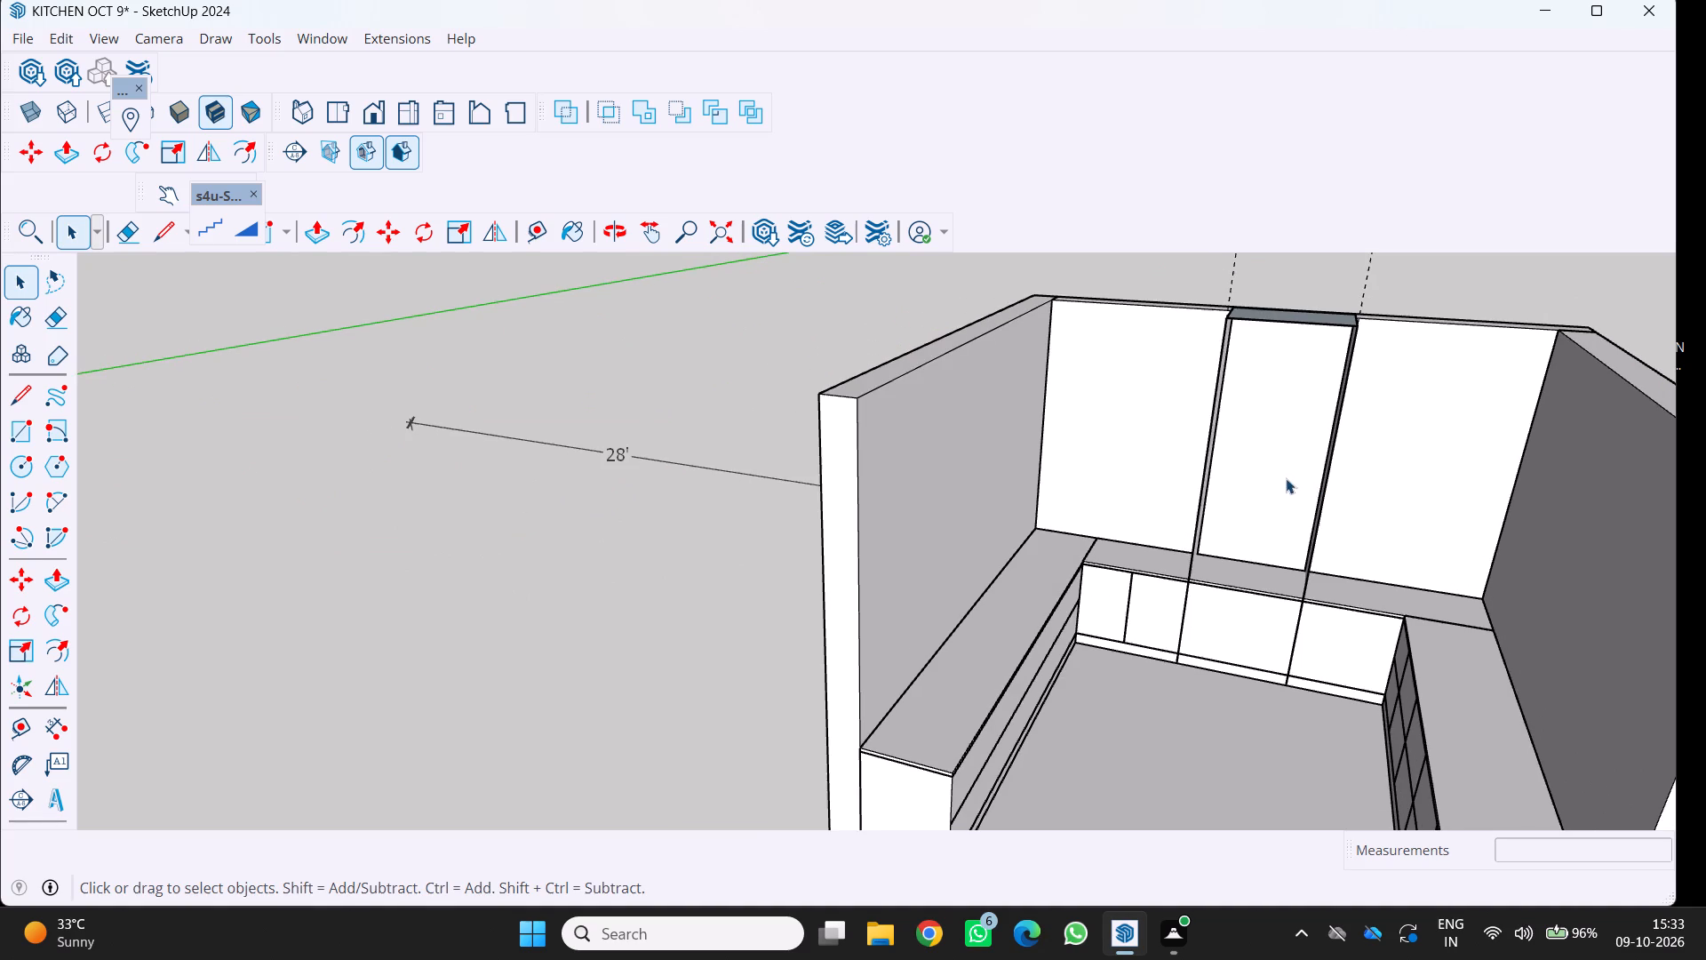
middle_drag(1286, 478, 1266, 469)
middle_click(1264, 461)
scroll(1270, 460, down, 2)
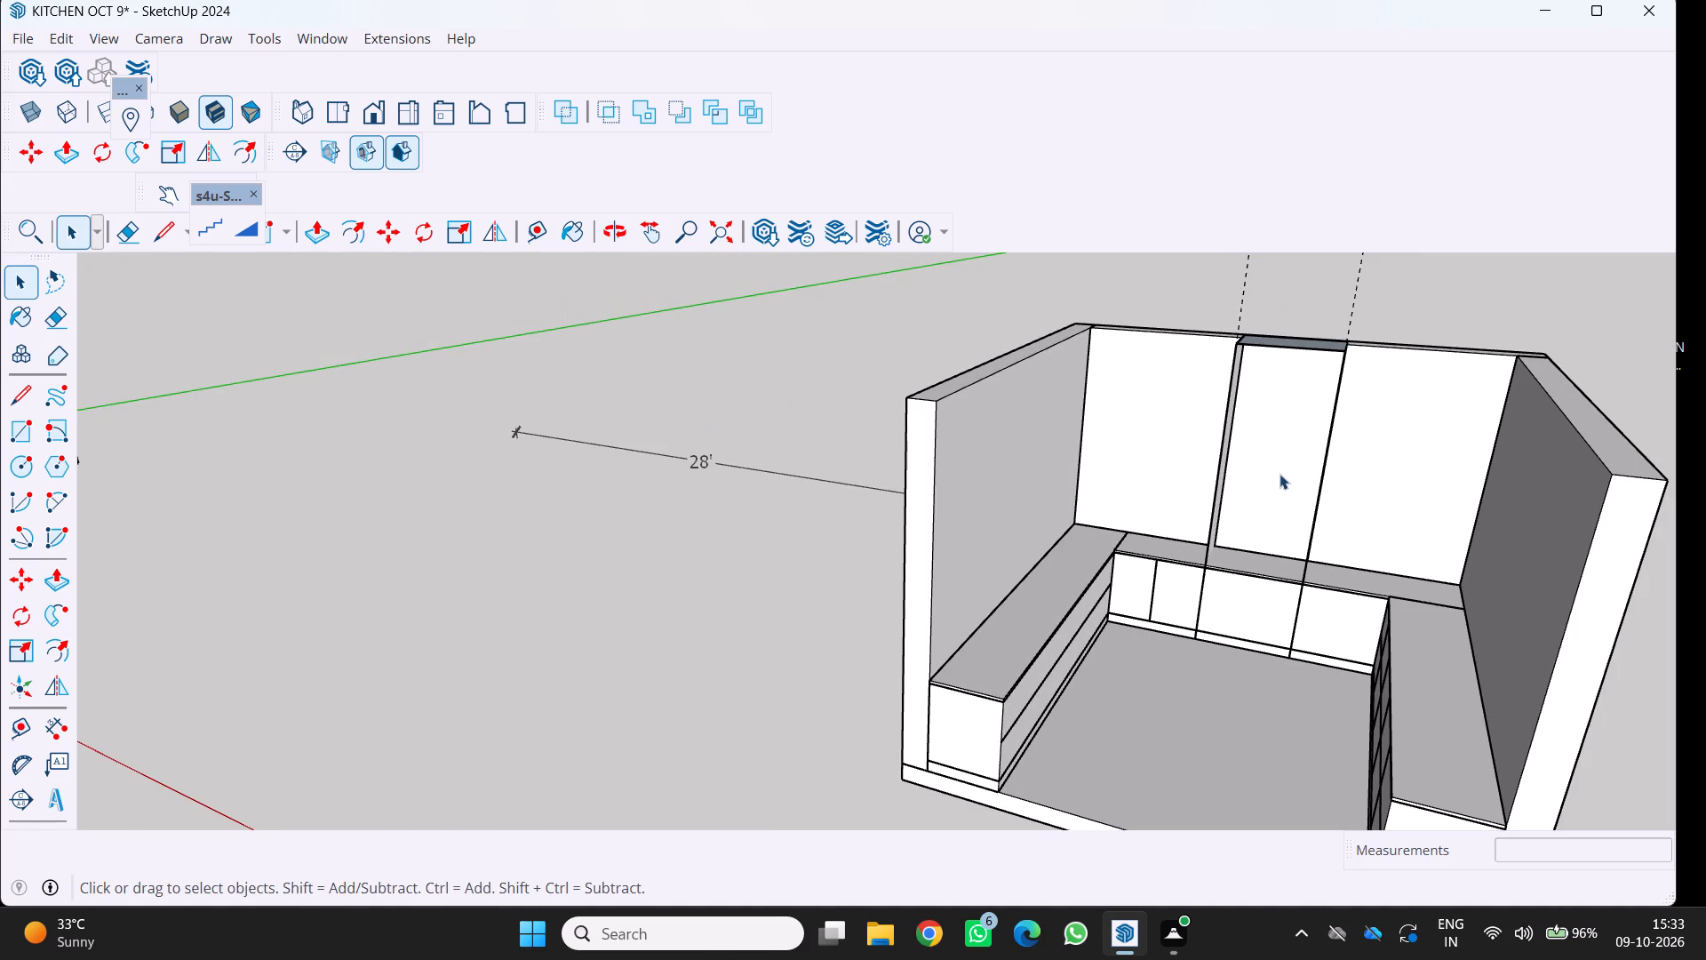
scroll(1265, 635, up, 4)
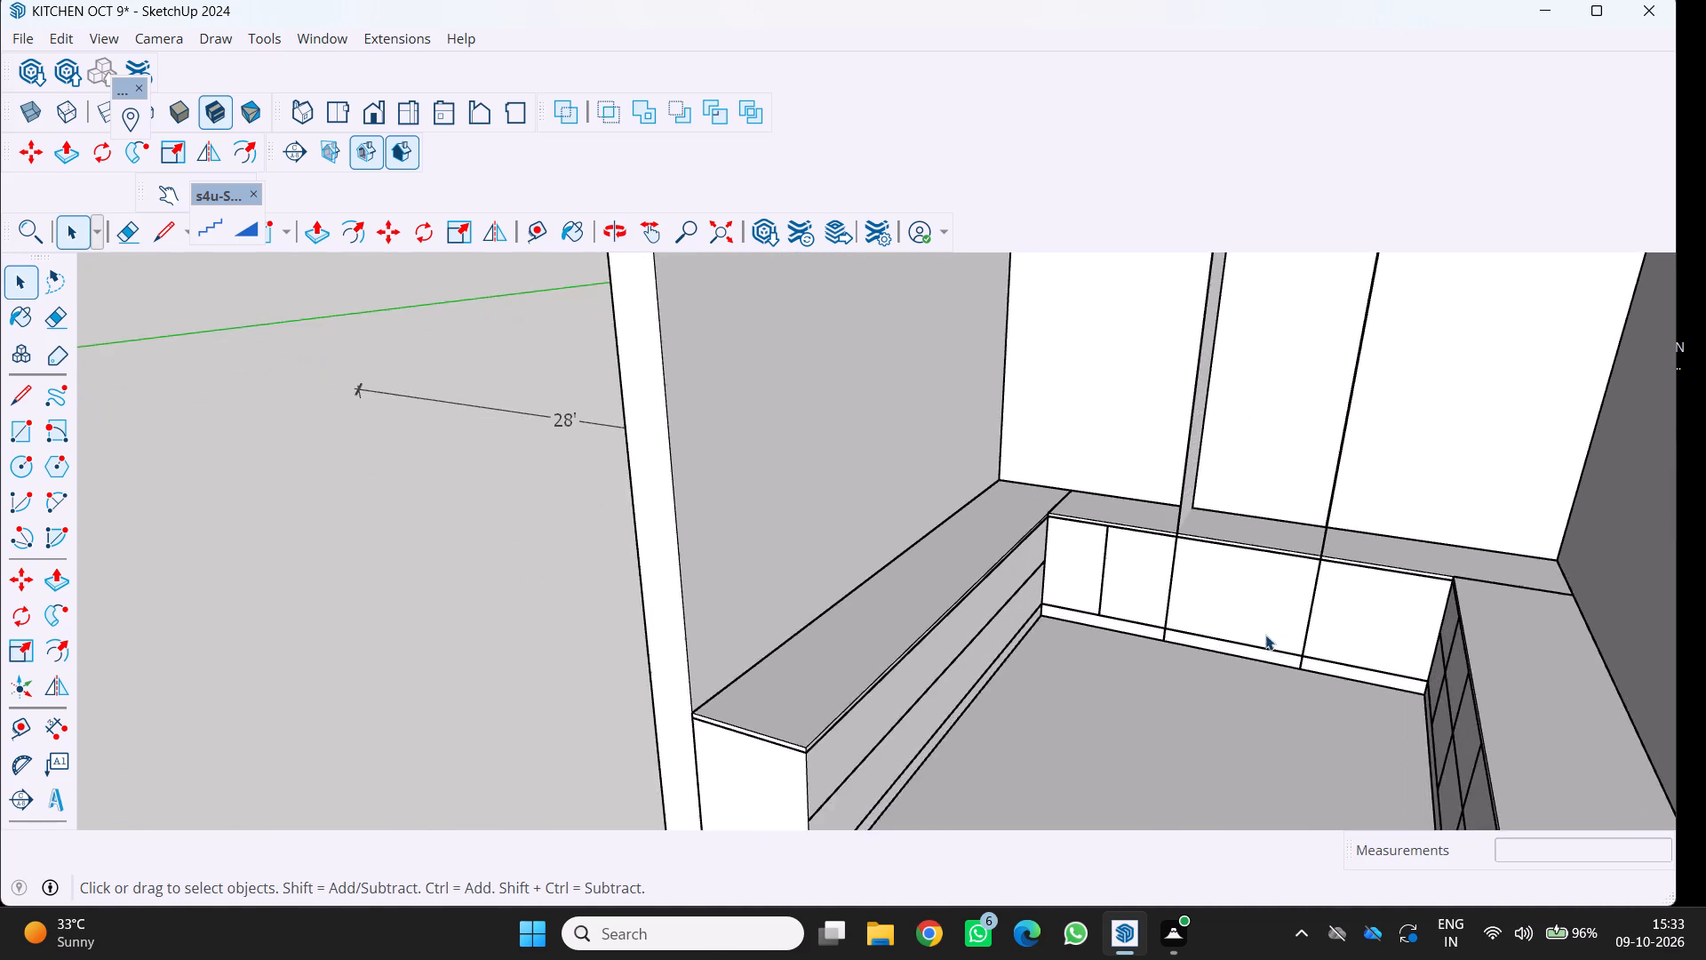
scroll(1260, 581, up, 5)
scroll(1380, 501, down, 4)
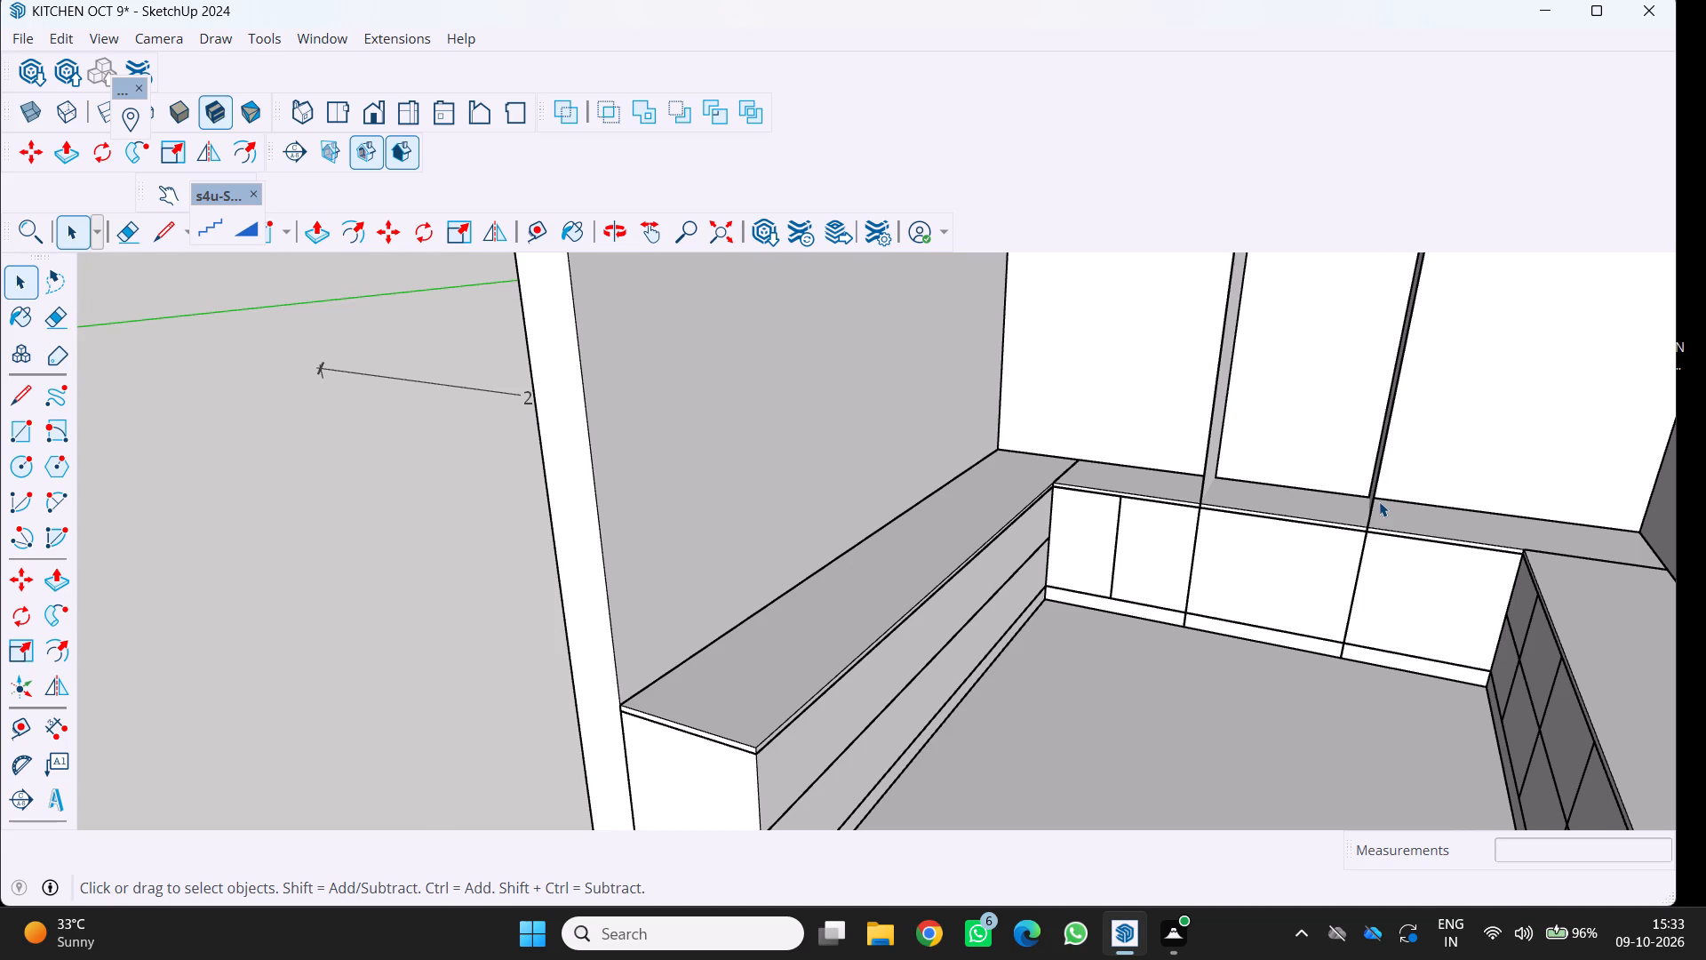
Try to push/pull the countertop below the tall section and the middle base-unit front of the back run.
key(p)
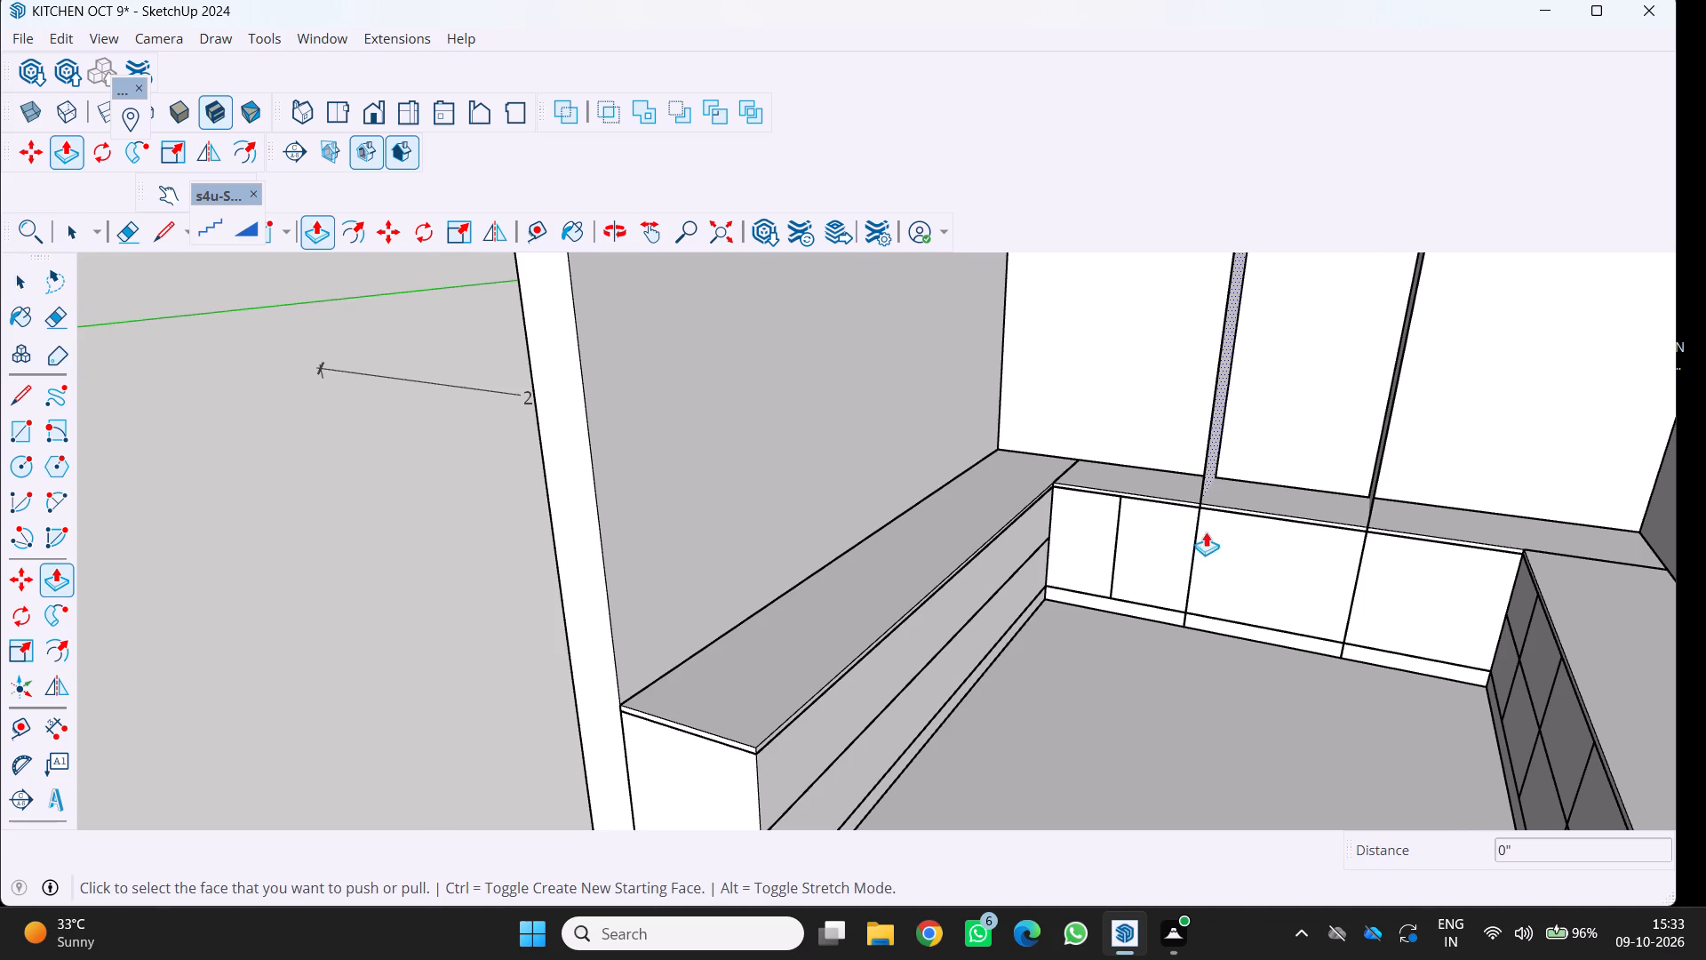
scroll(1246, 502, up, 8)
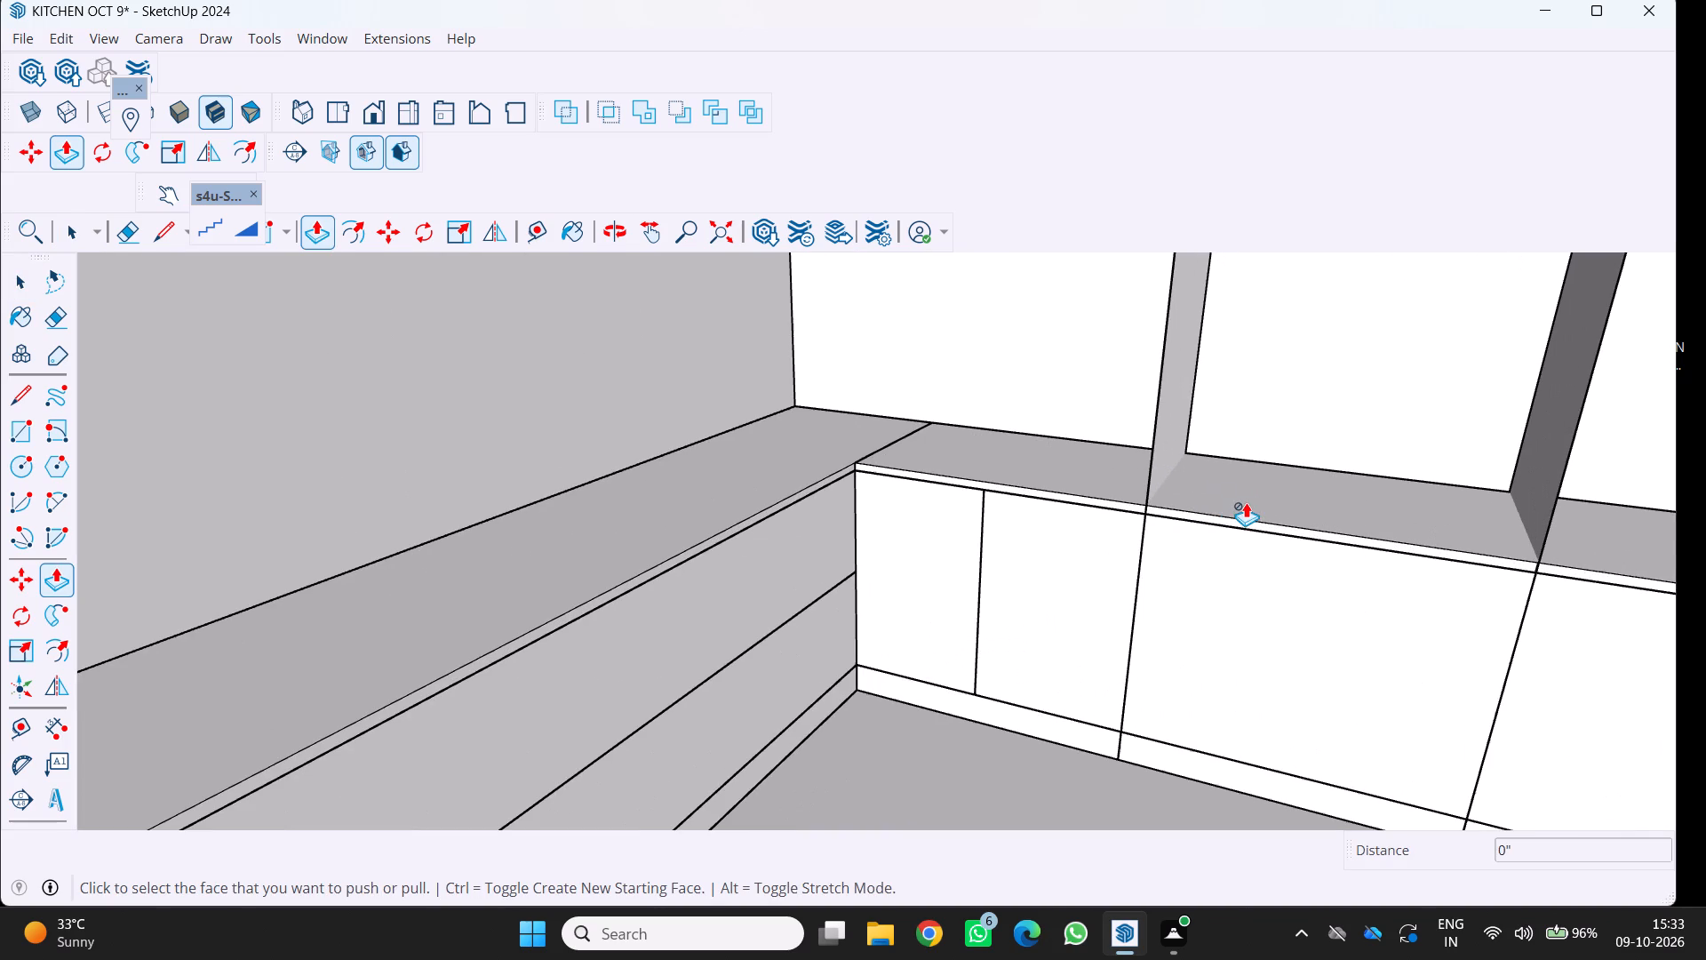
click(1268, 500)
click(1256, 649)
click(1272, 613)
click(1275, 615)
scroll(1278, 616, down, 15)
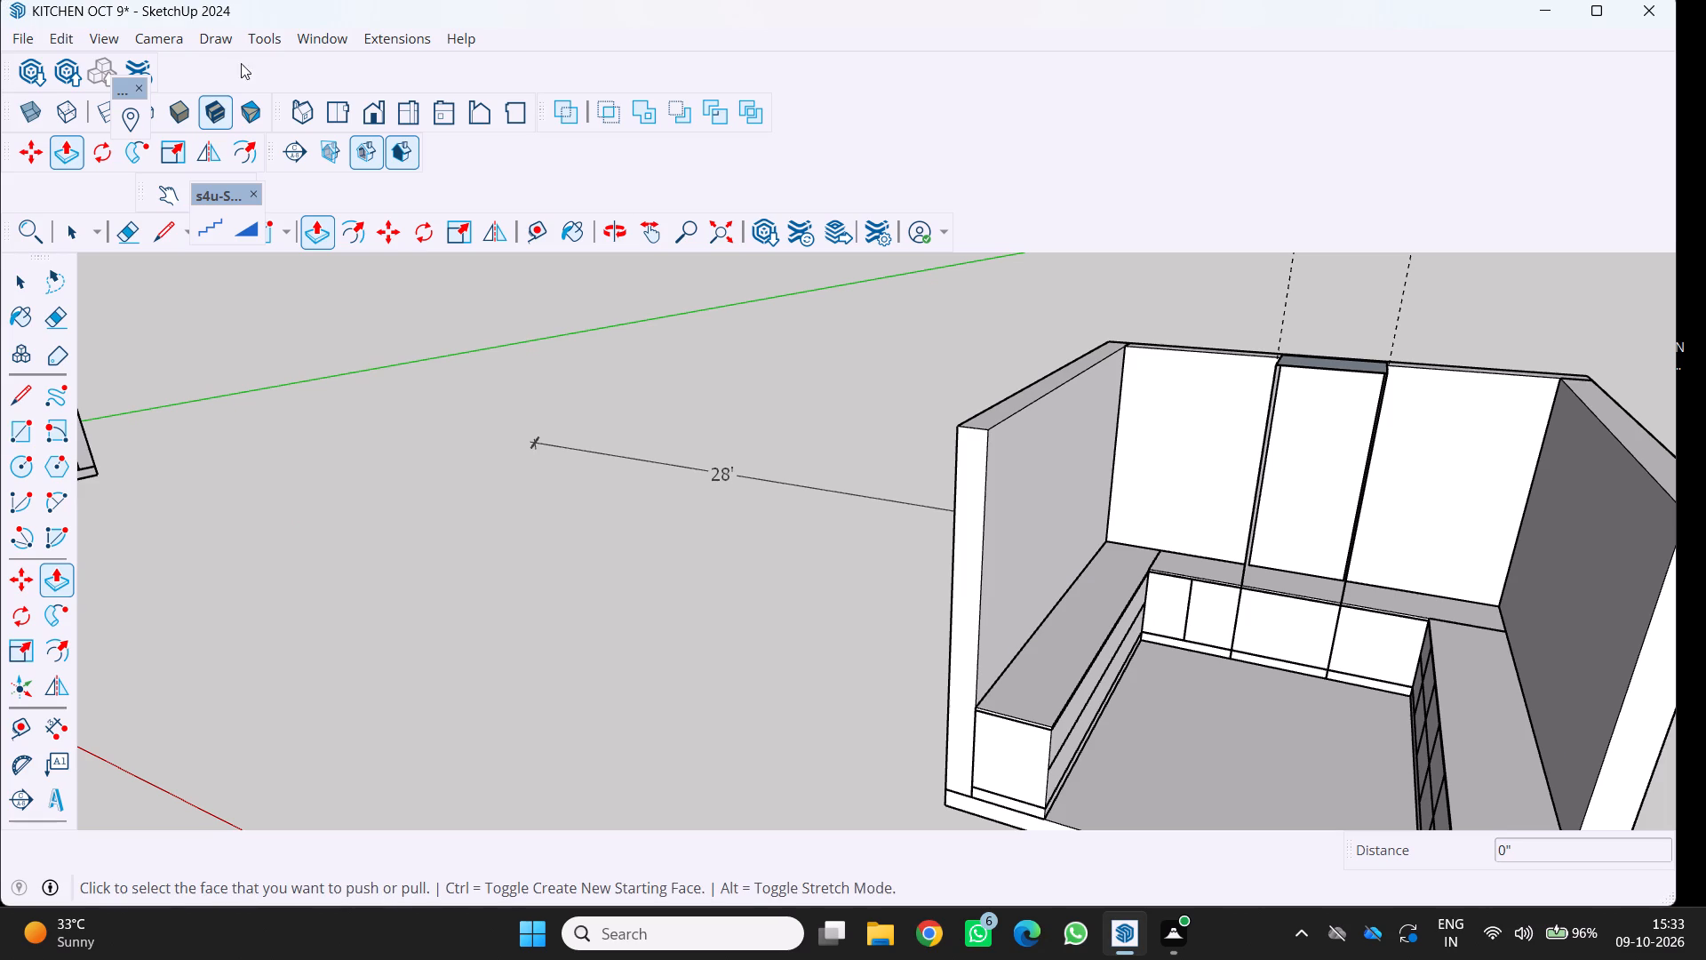
Search the 3D Warehouse for FRIDGE models.
click(331, 32)
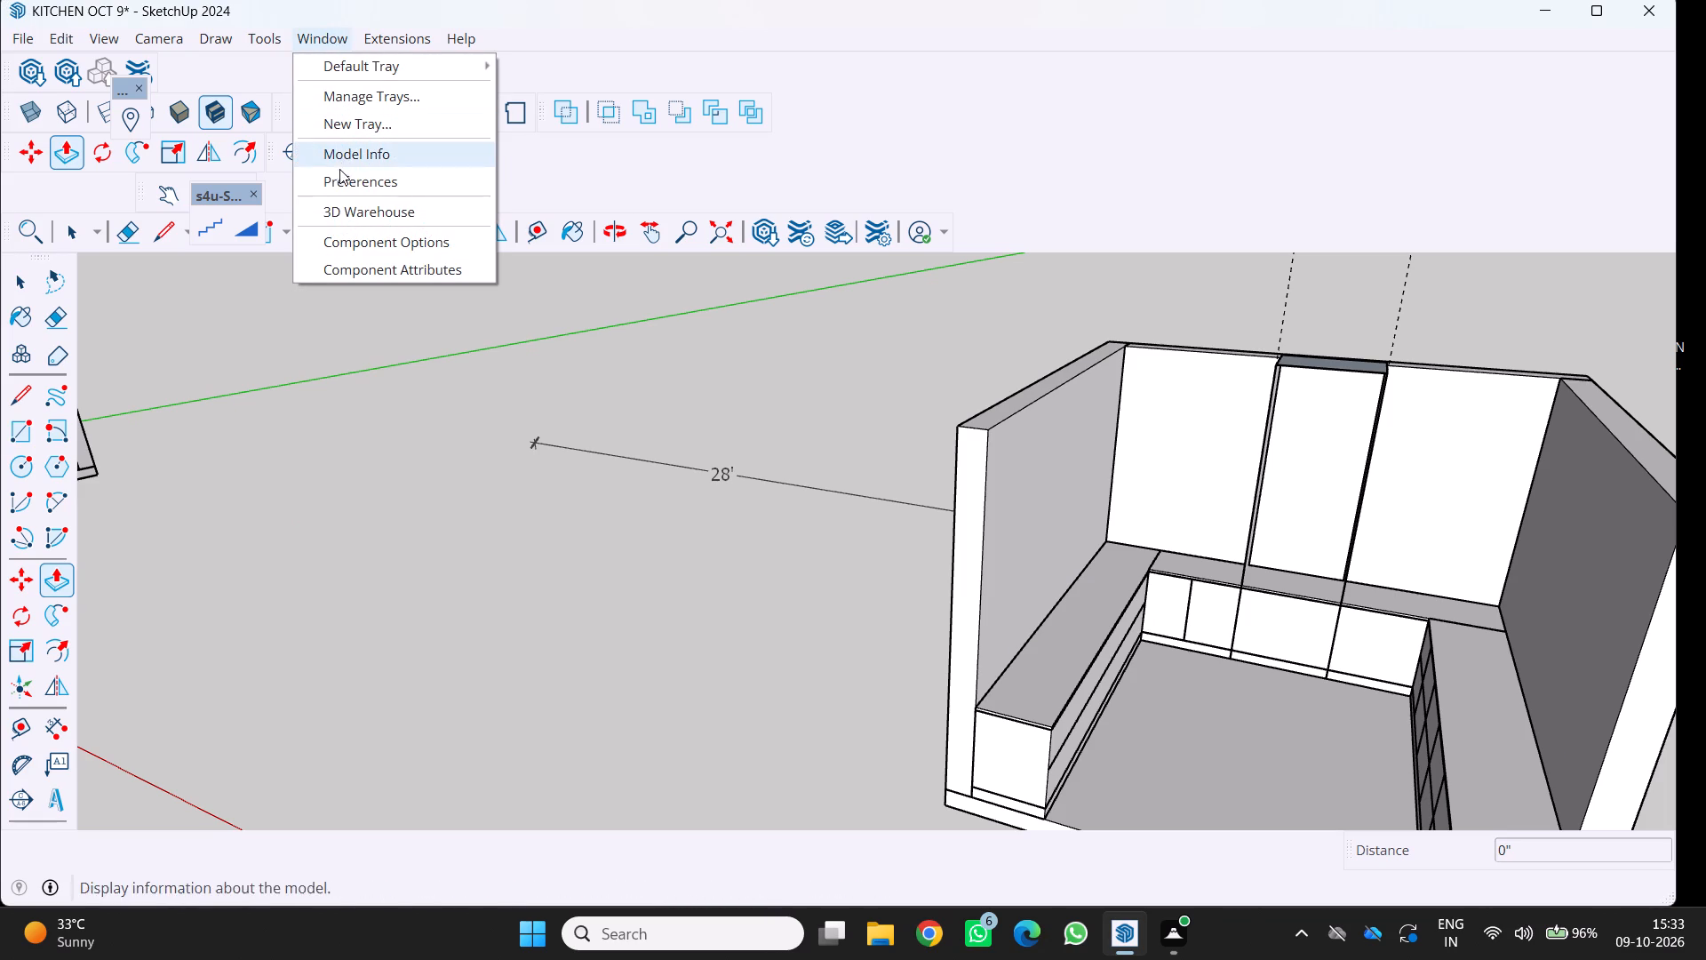
click(316, 208)
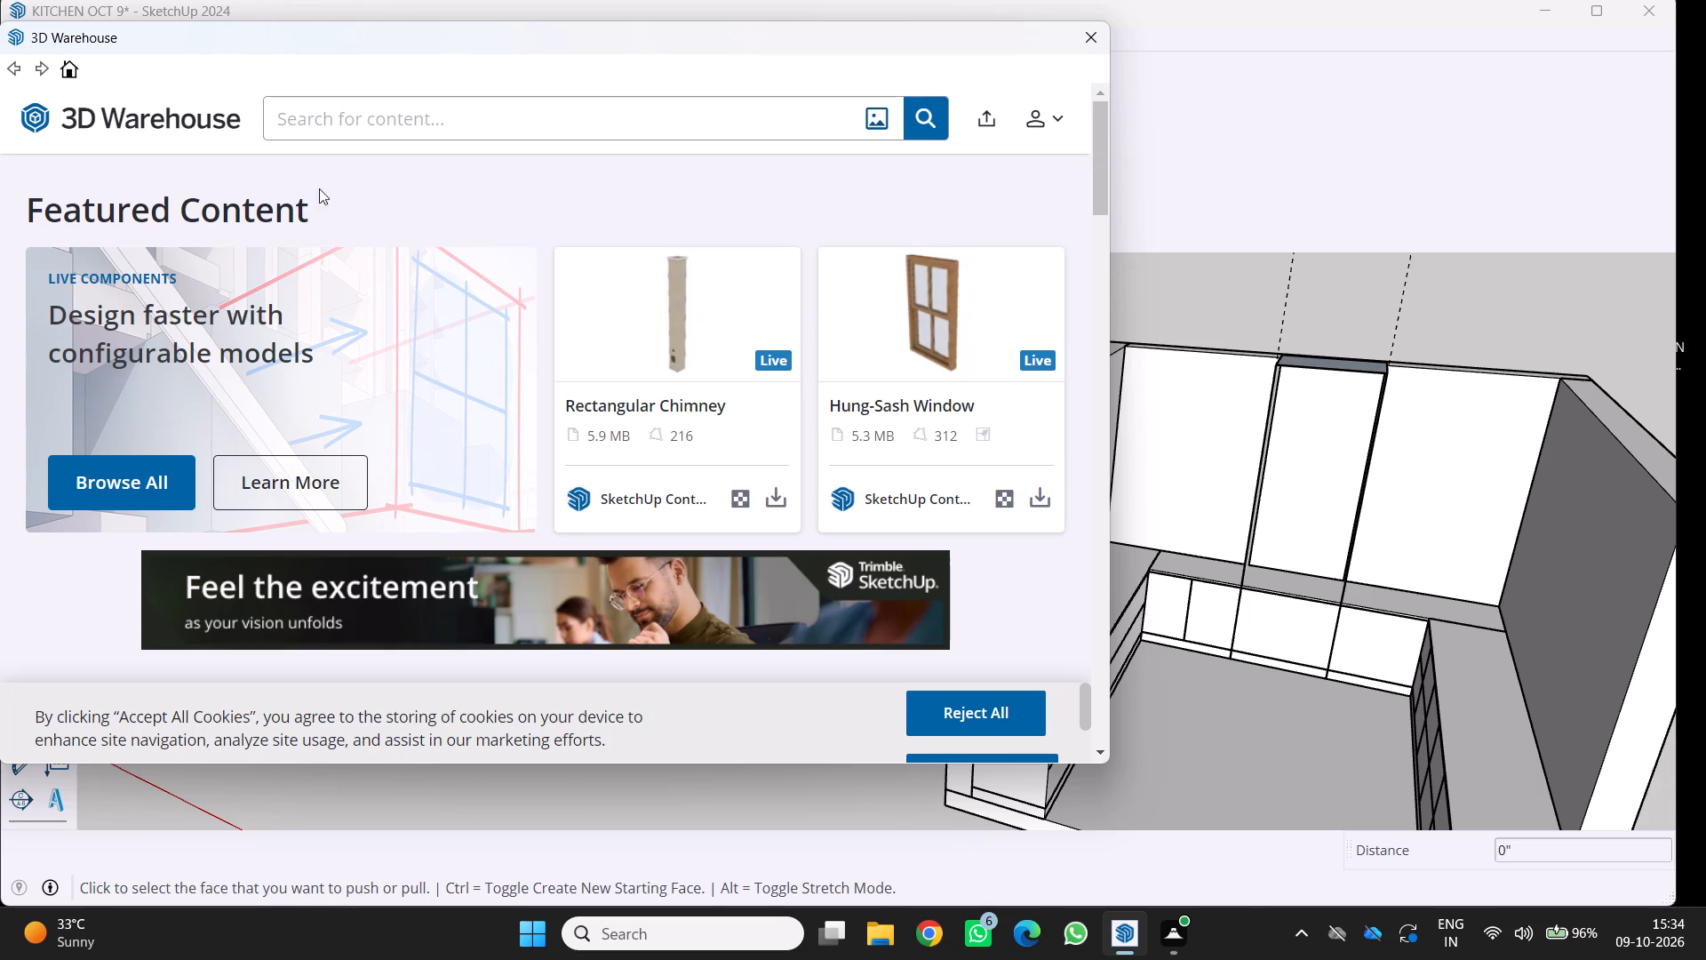
click(328, 132)
text(FRI)
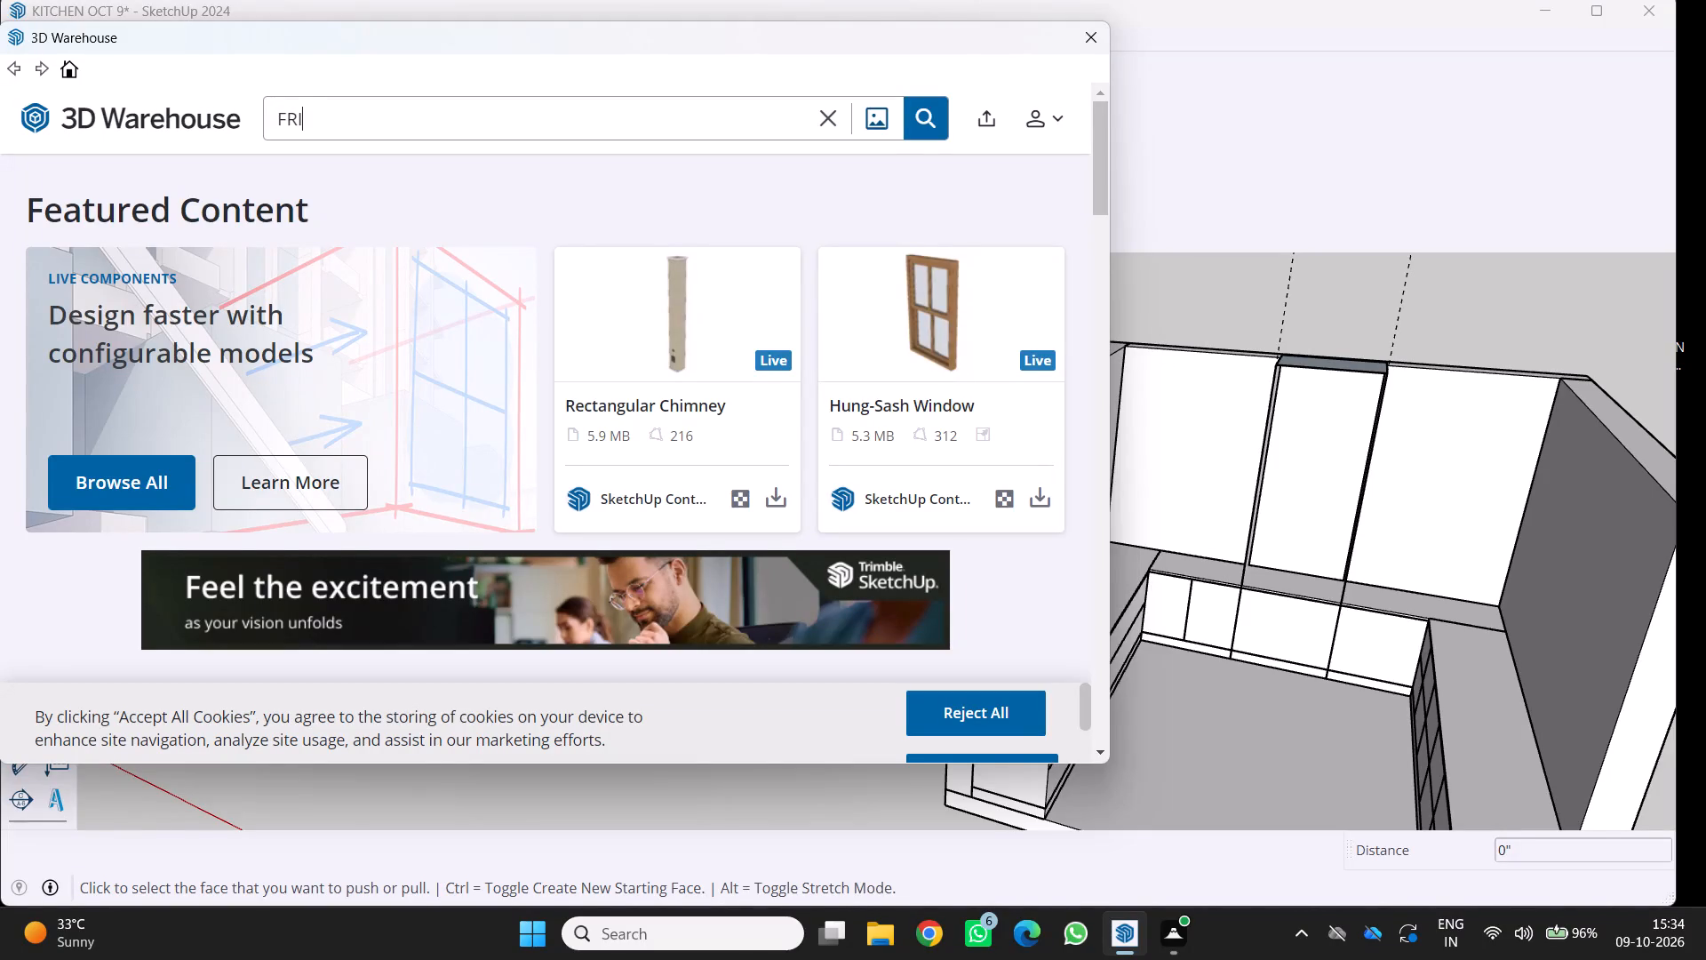
text(DGE)
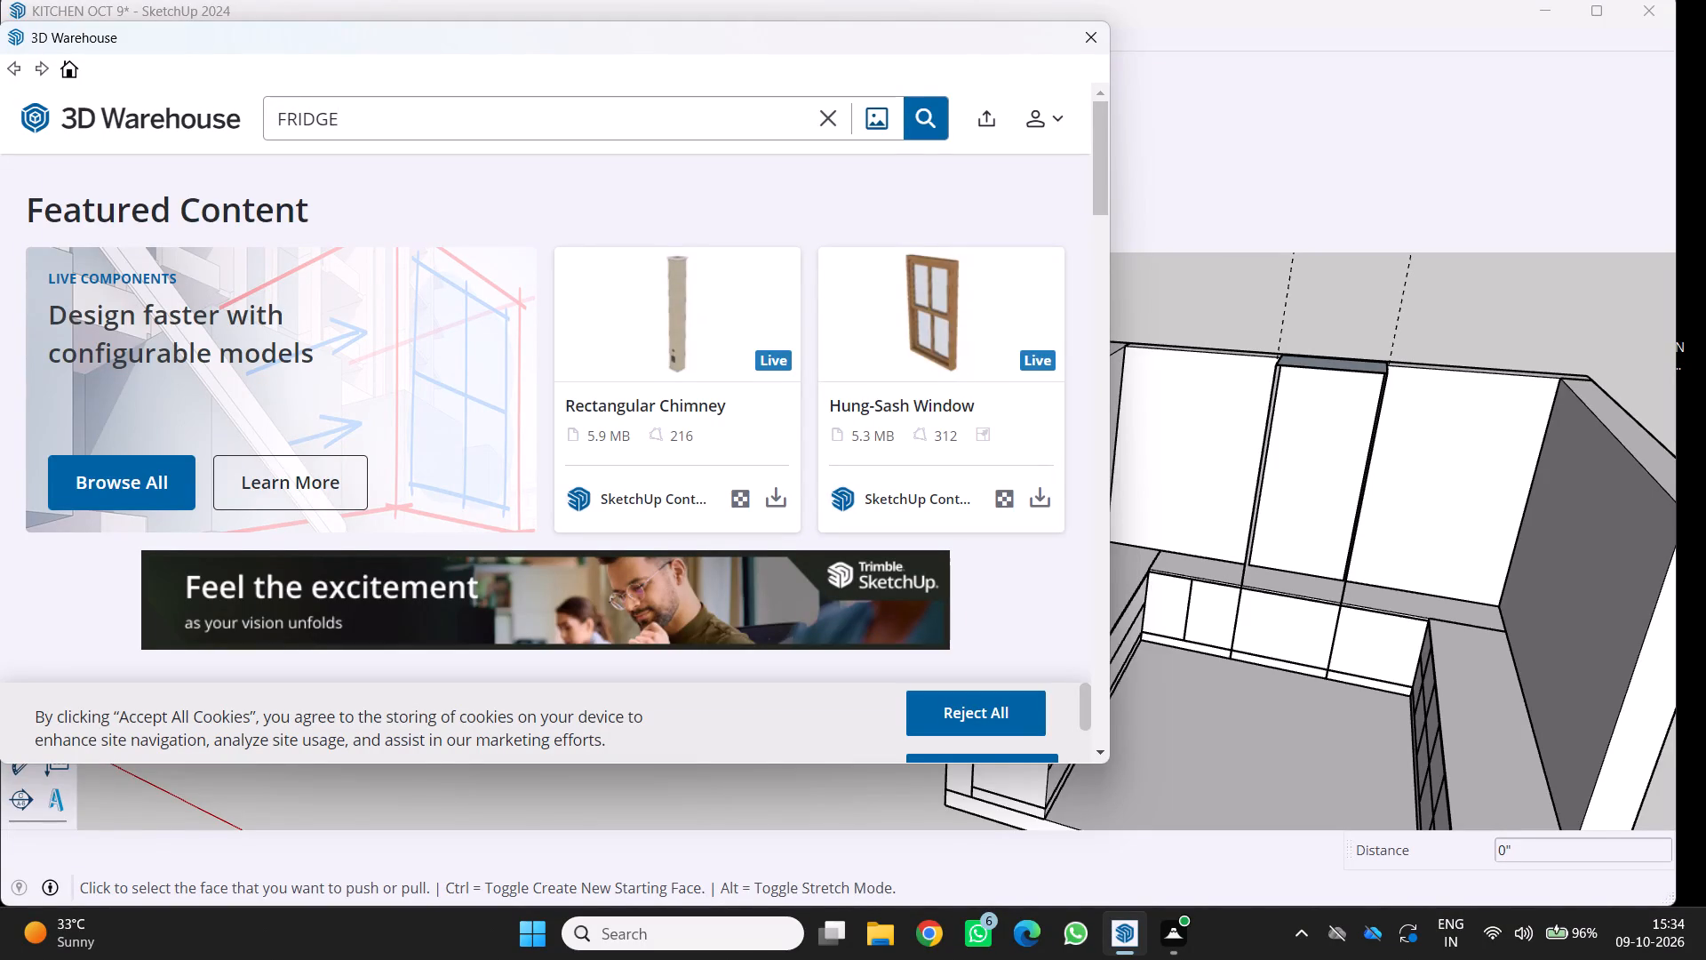
click(328, 132)
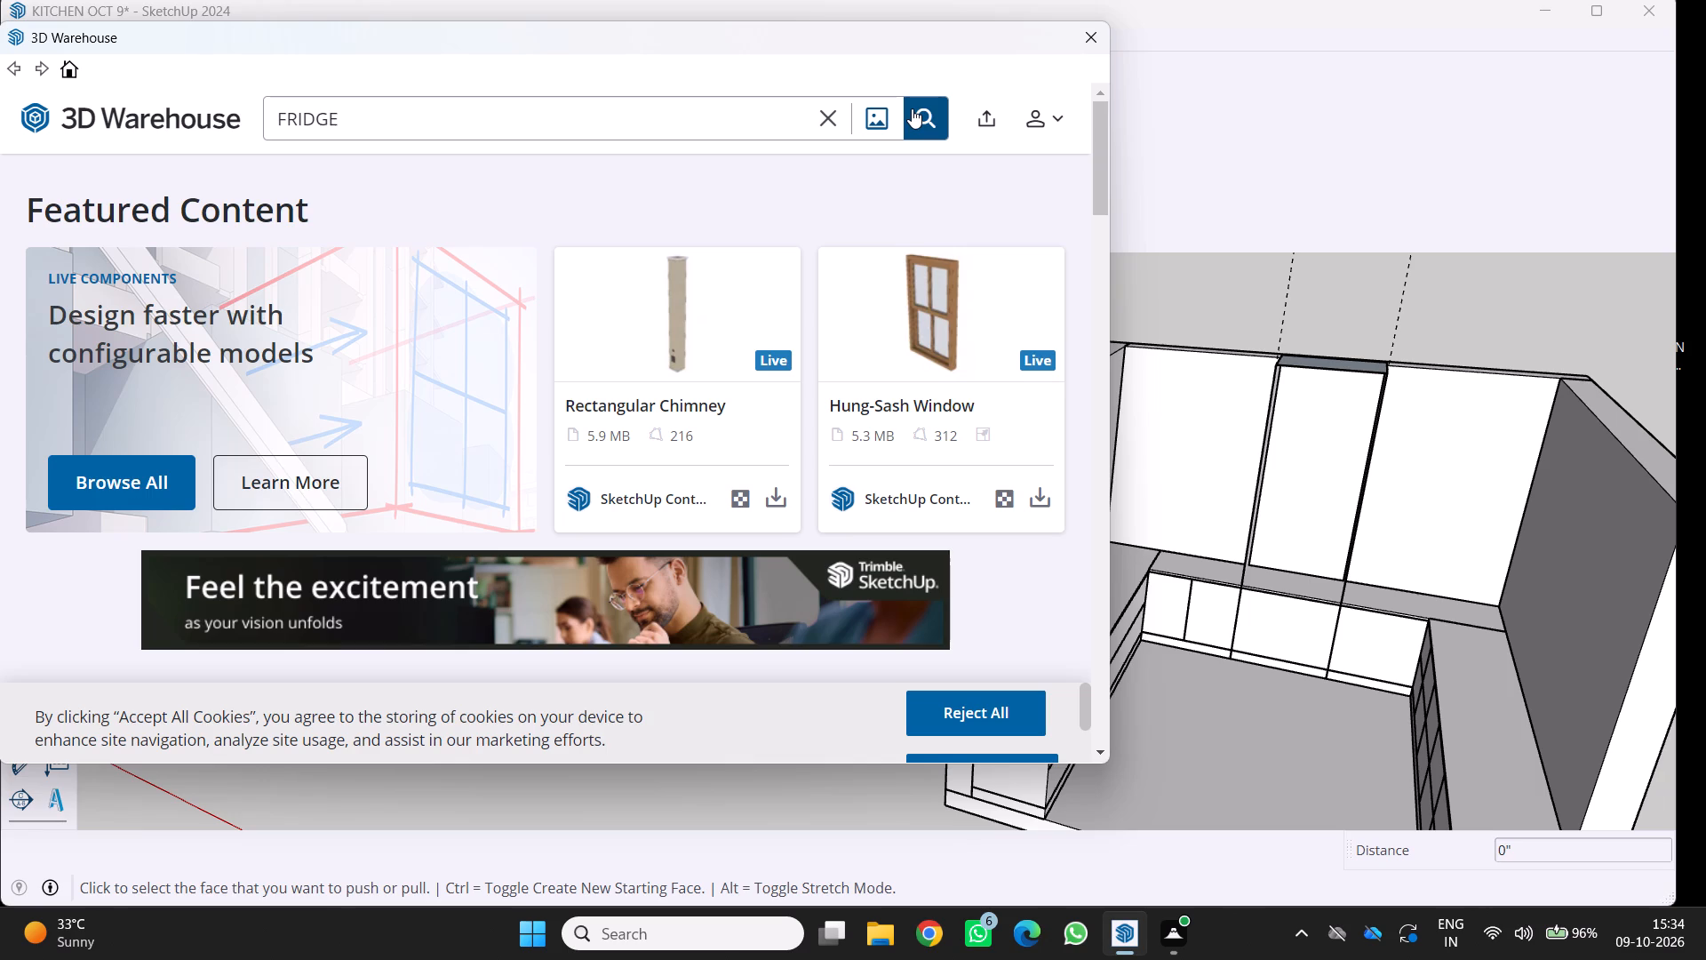
click(941, 119)
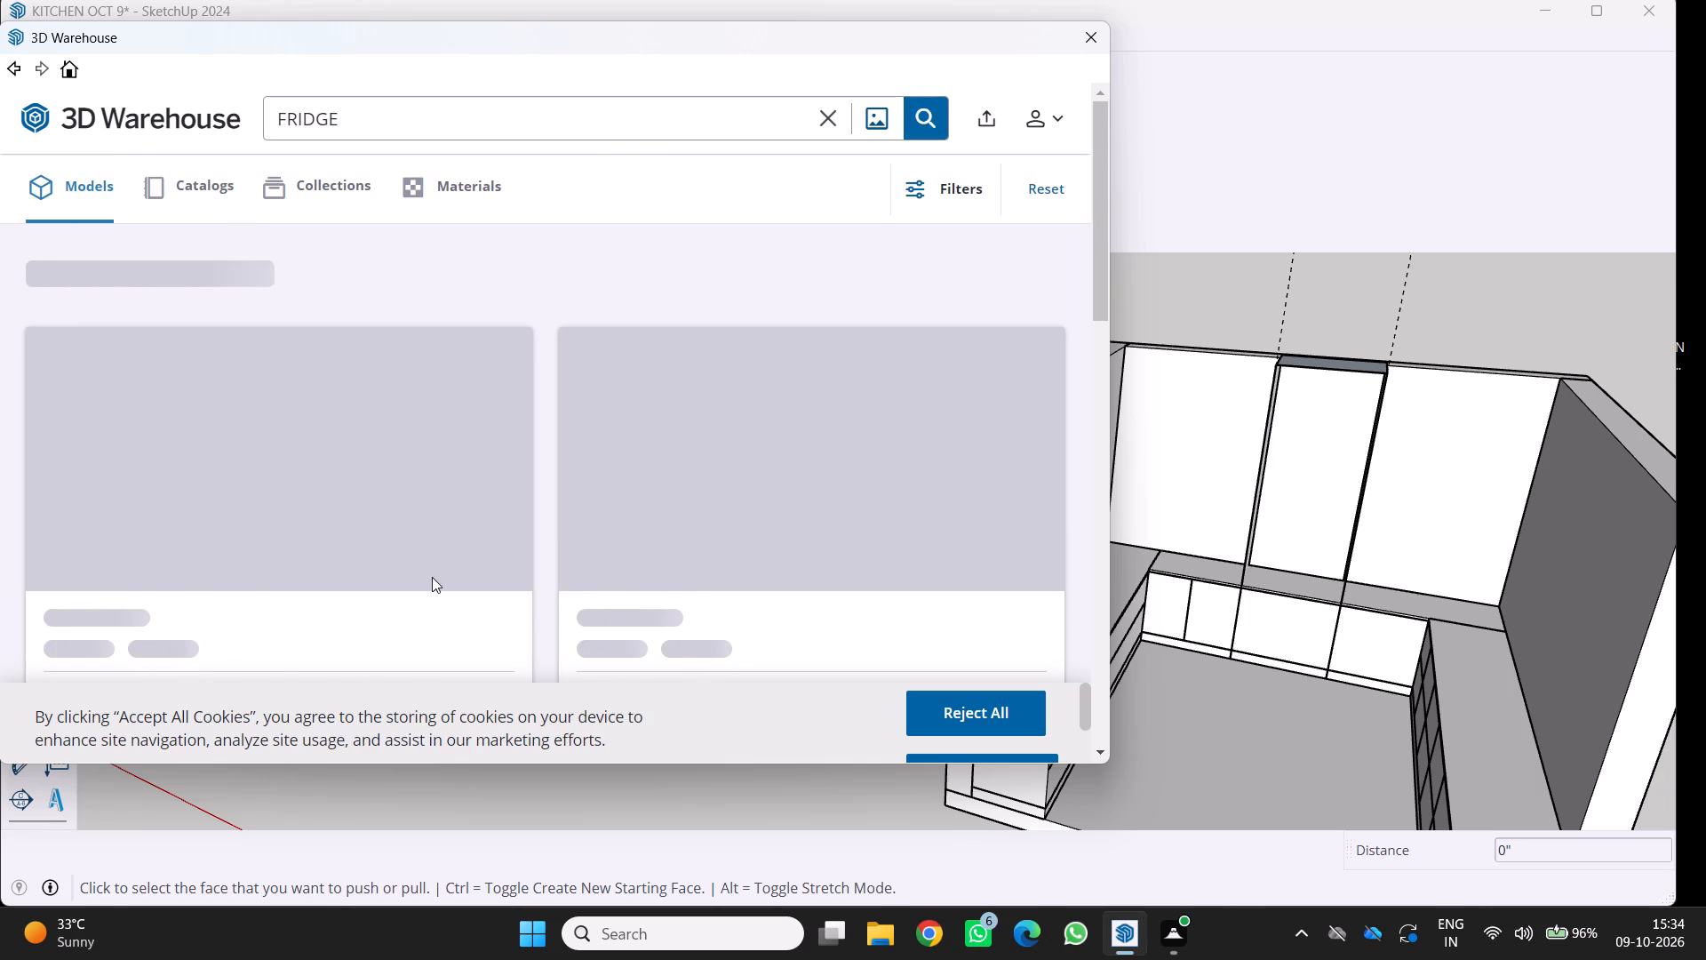
Browse the fridge models for a stainless-steel side-by-side fridge with a door dispenser that suits the kitchen.
scroll(424, 567, down, 2)
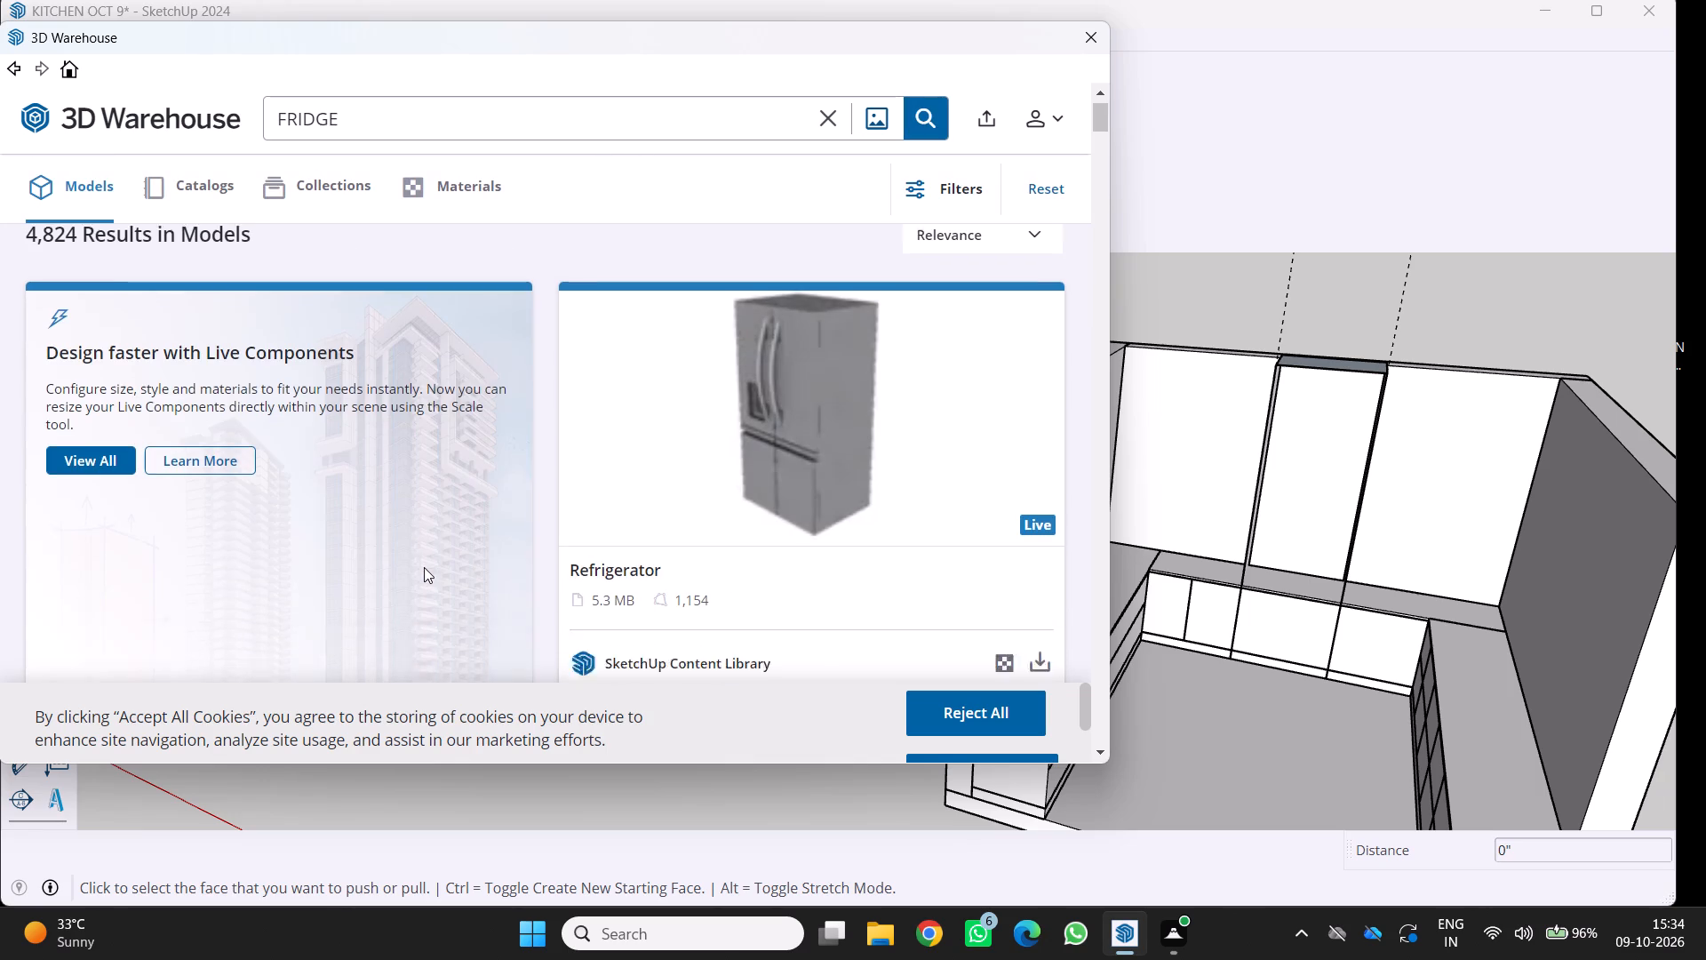
scroll(424, 567, down, 7)
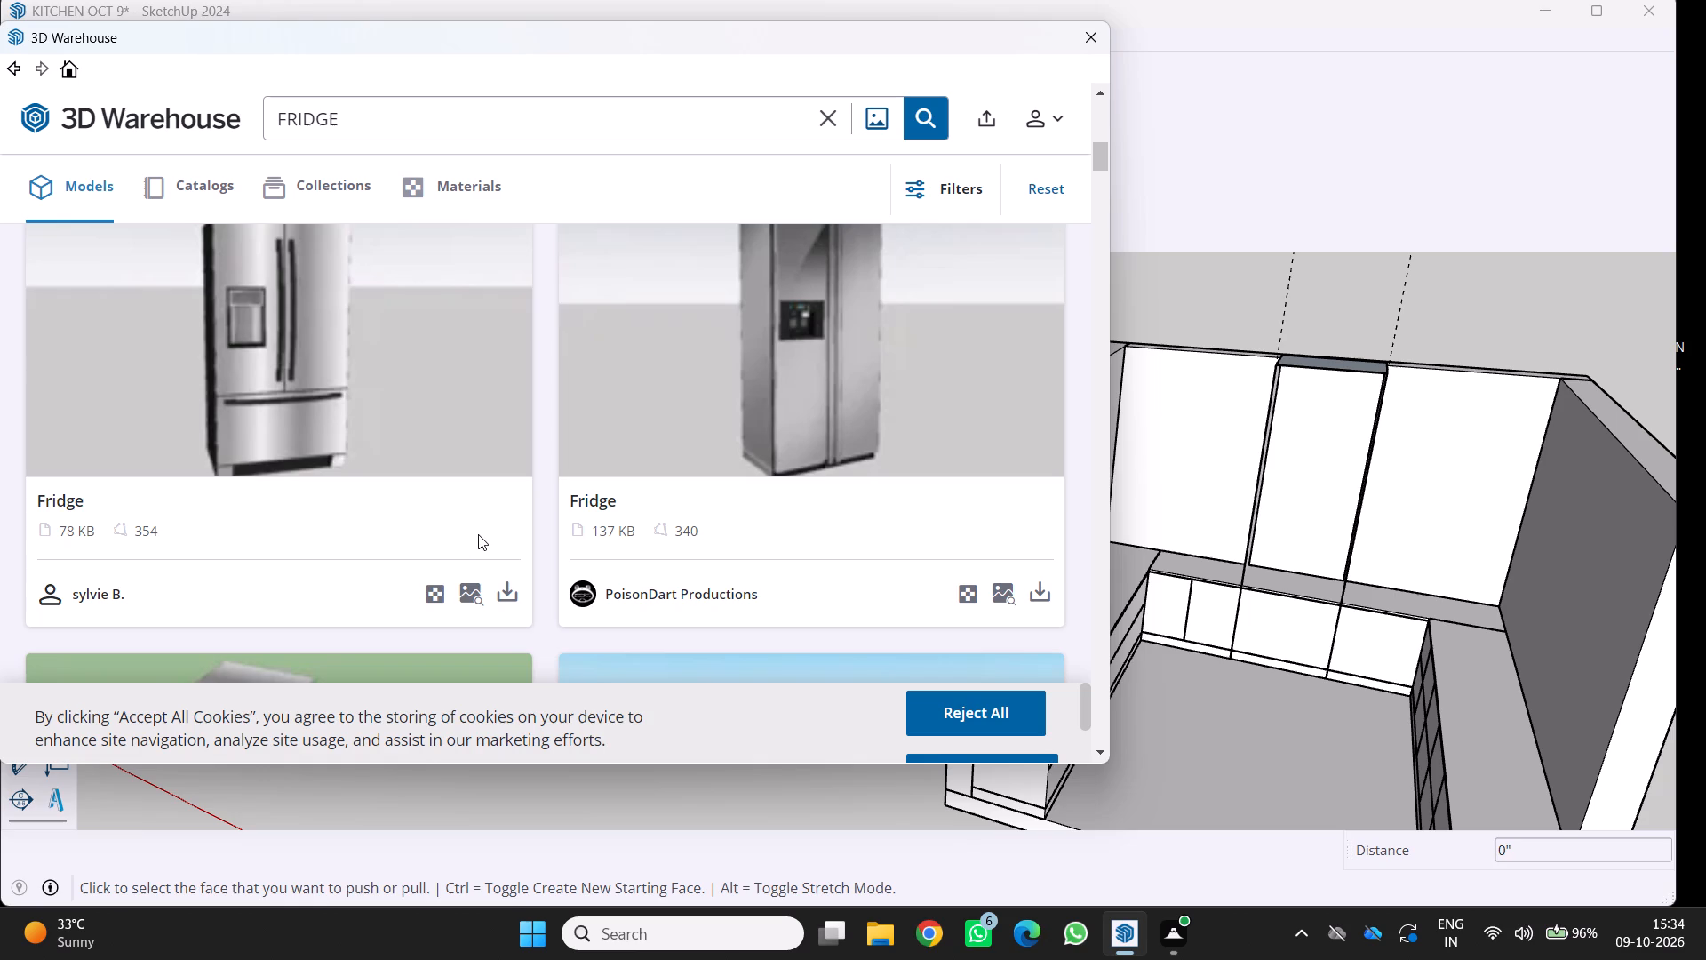
scroll(605, 432, up, 3)
scroll(598, 428, down, 3)
scroll(776, 536, down, 6)
scroll(672, 549, down, 4)
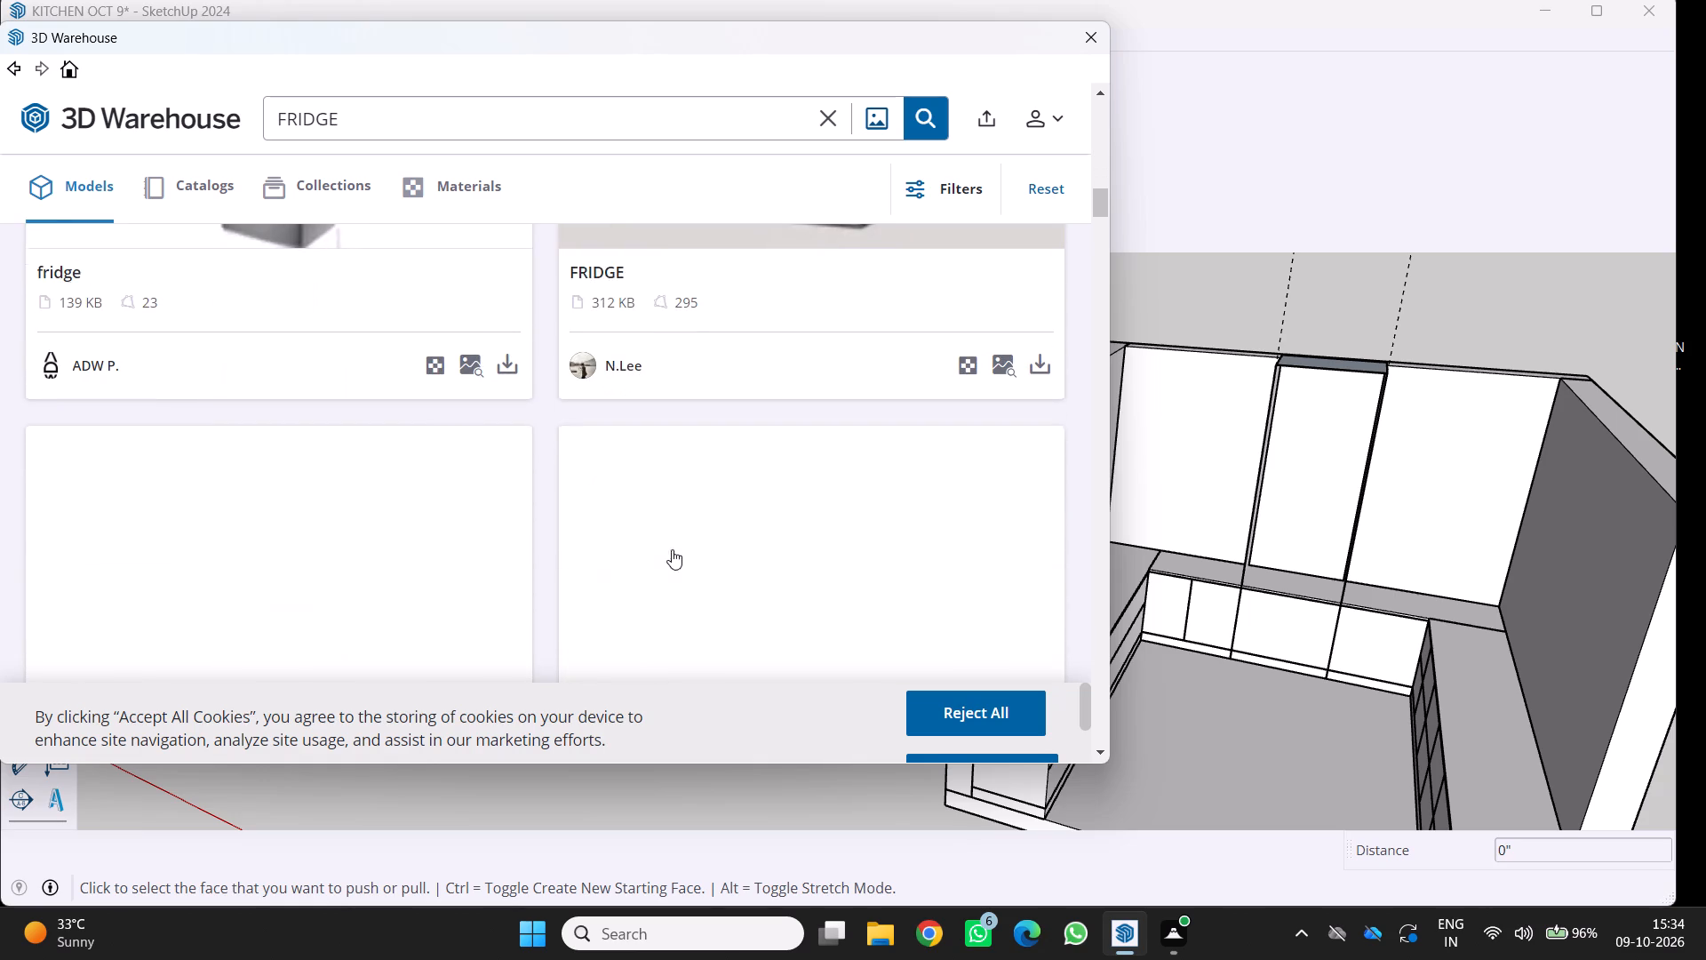
scroll(672, 549, down, 5)
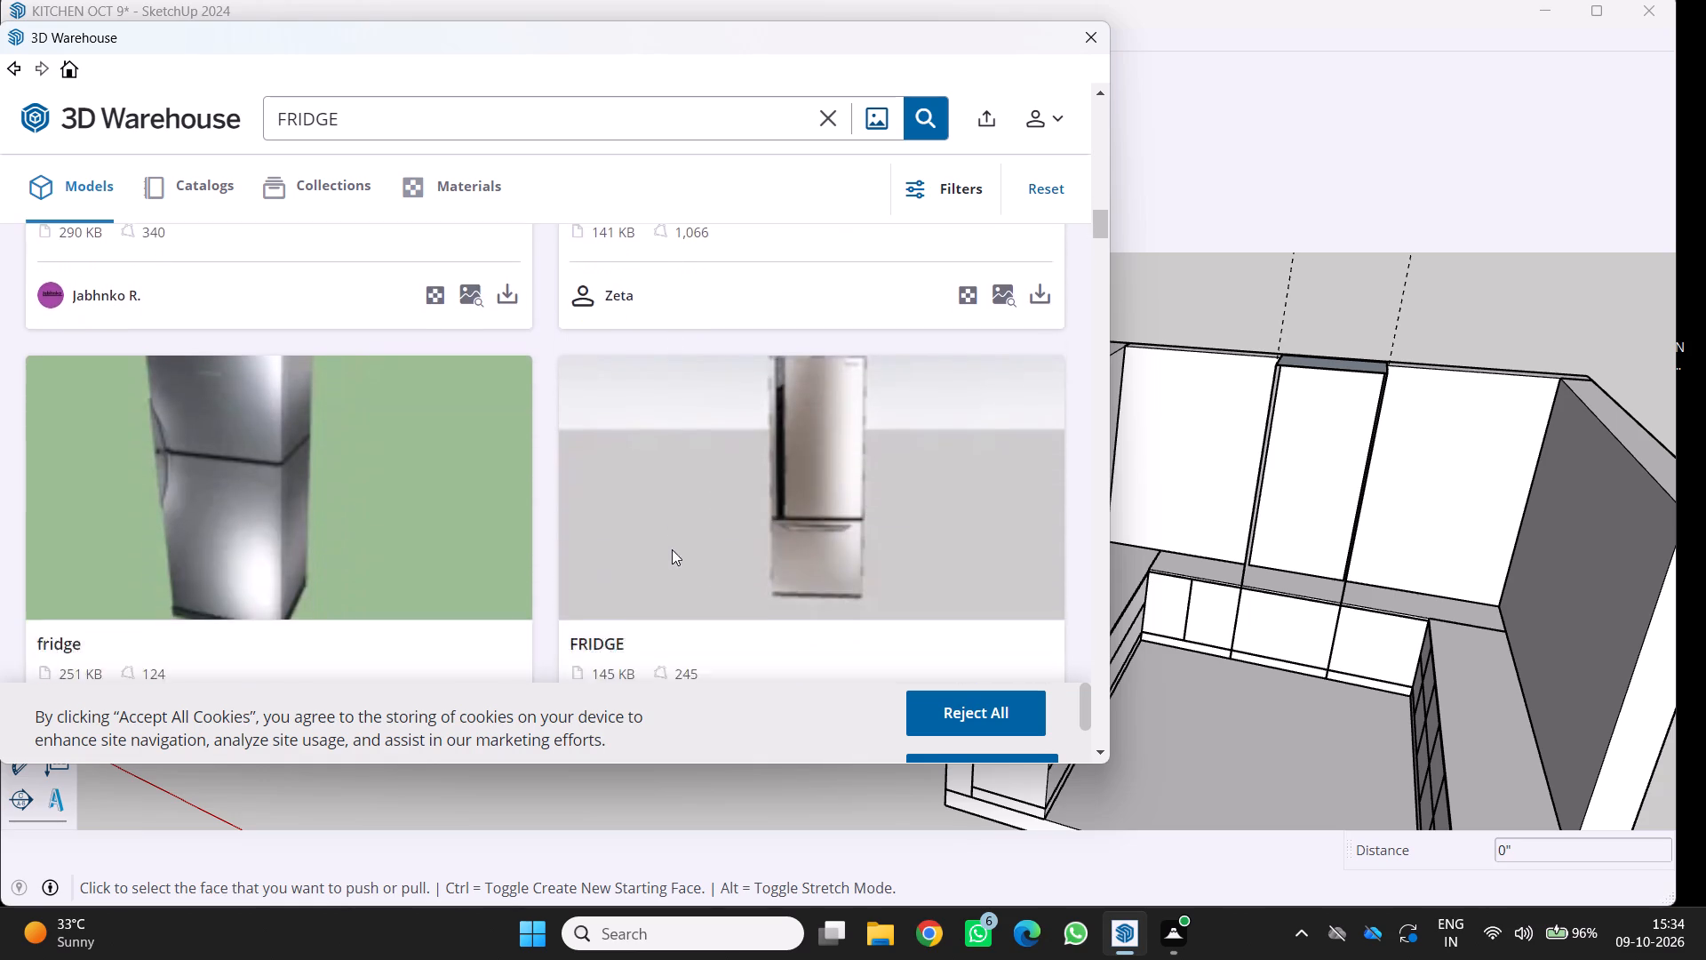
scroll(672, 549, down, 1)
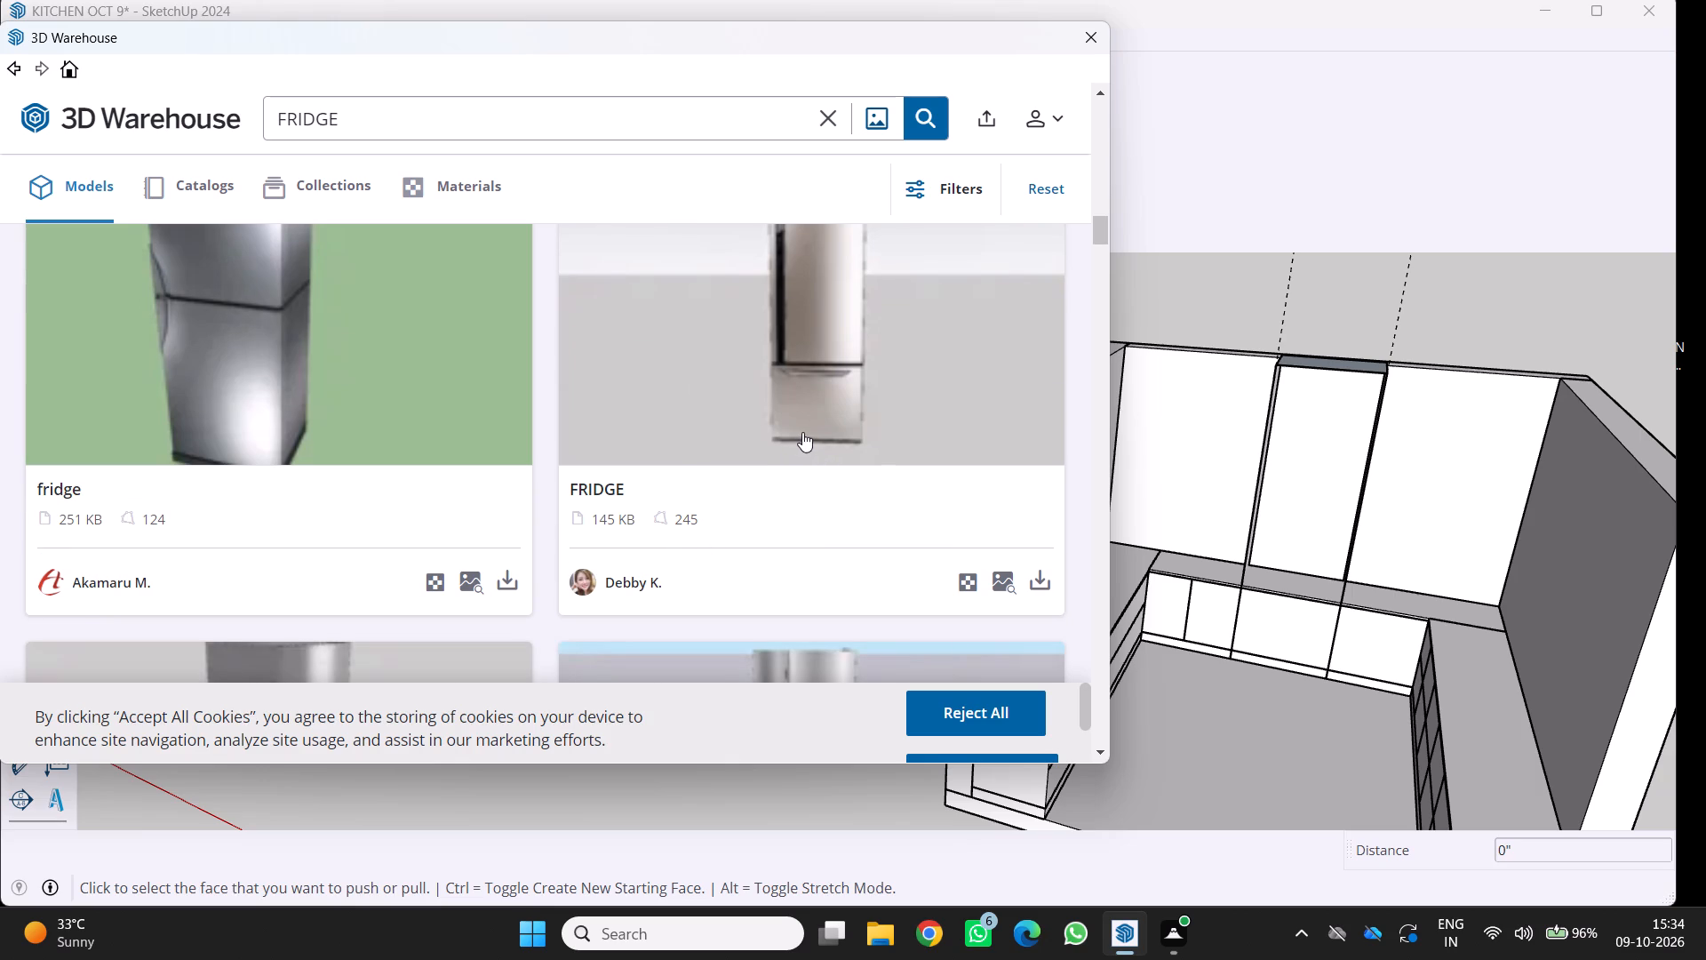
scroll(807, 433, down, 6)
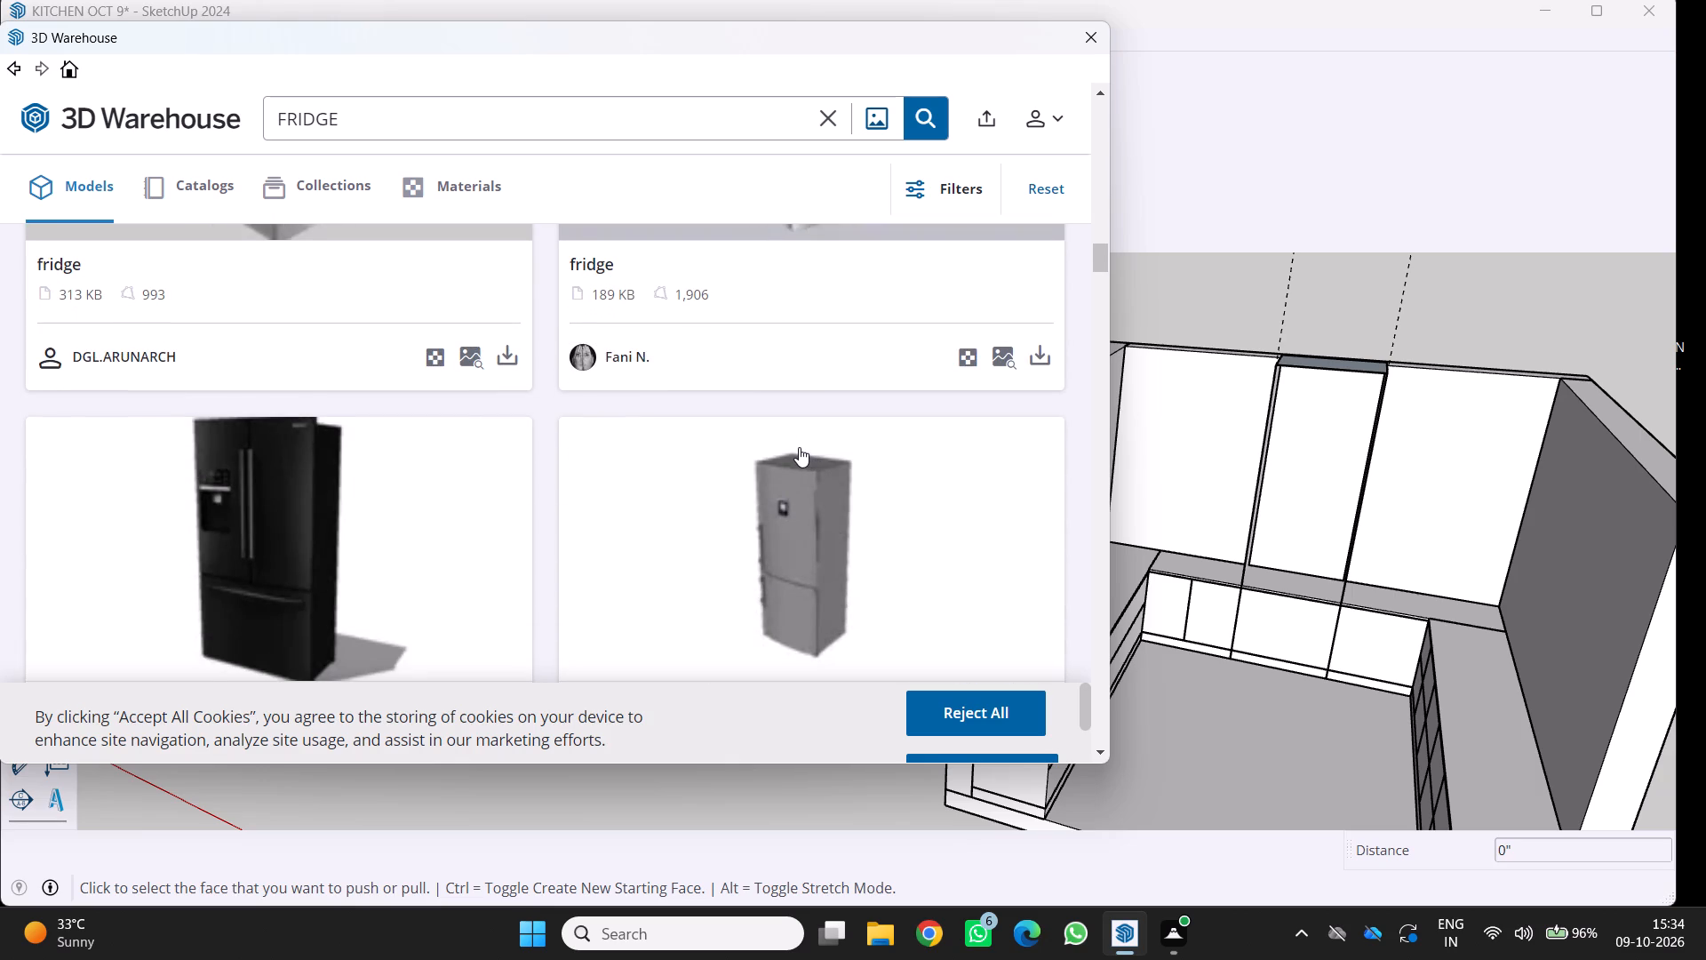
scroll(779, 452, up, 4)
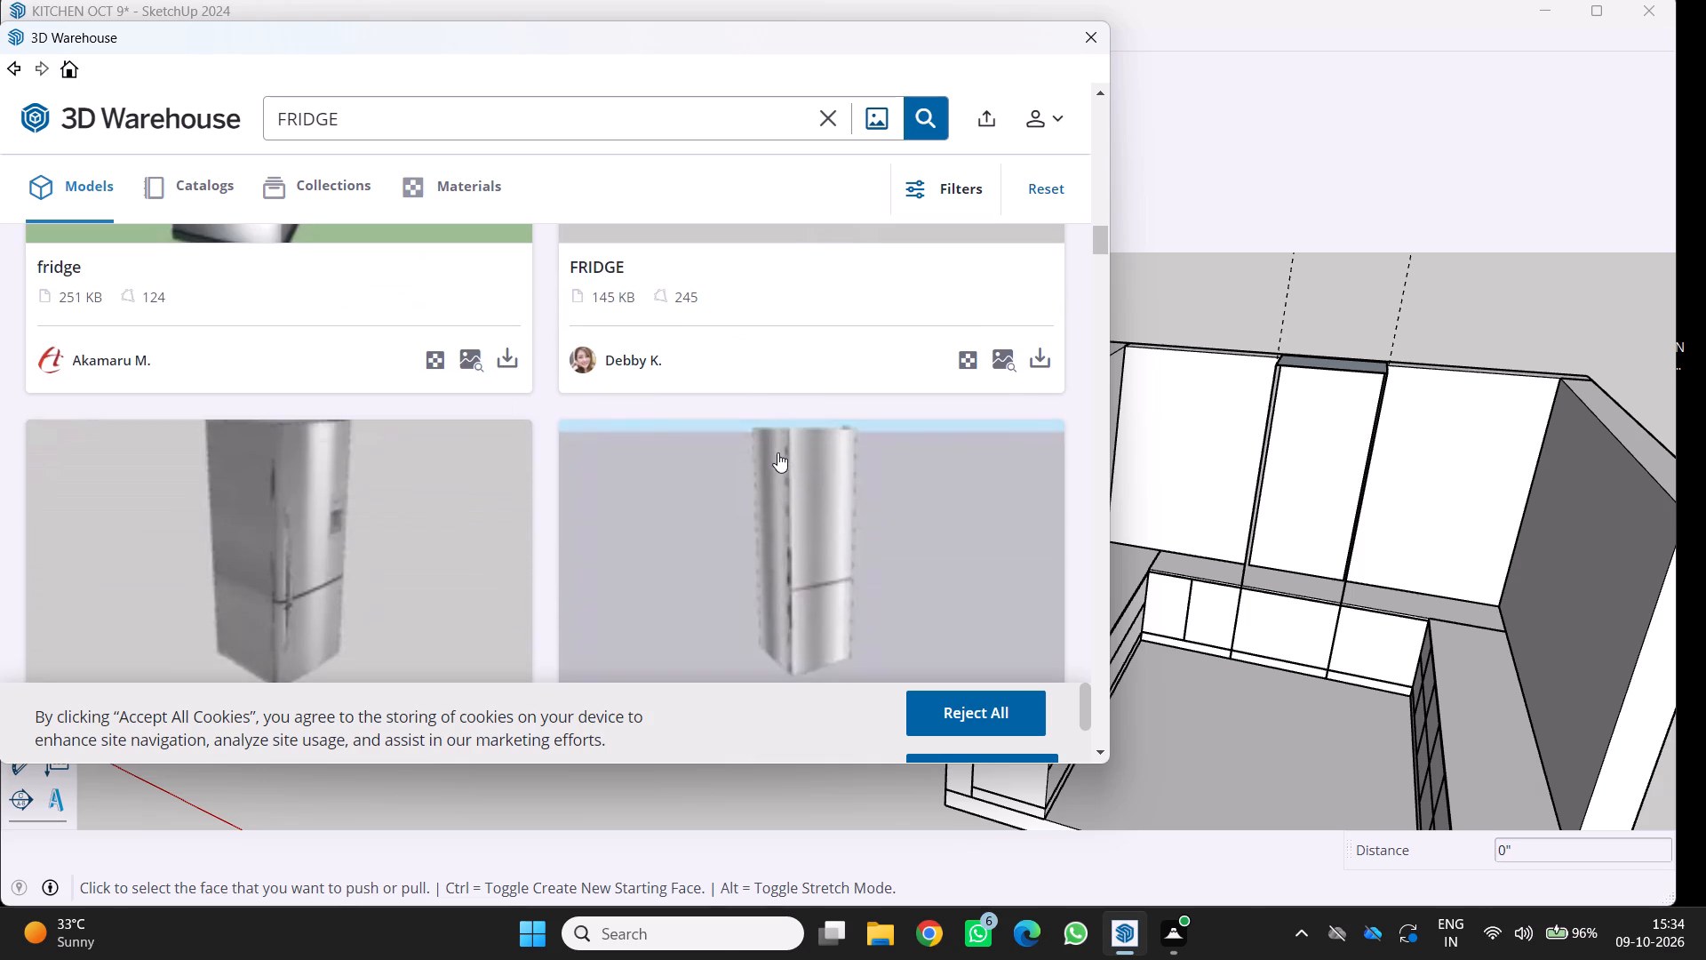
scroll(478, 516, up, 3)
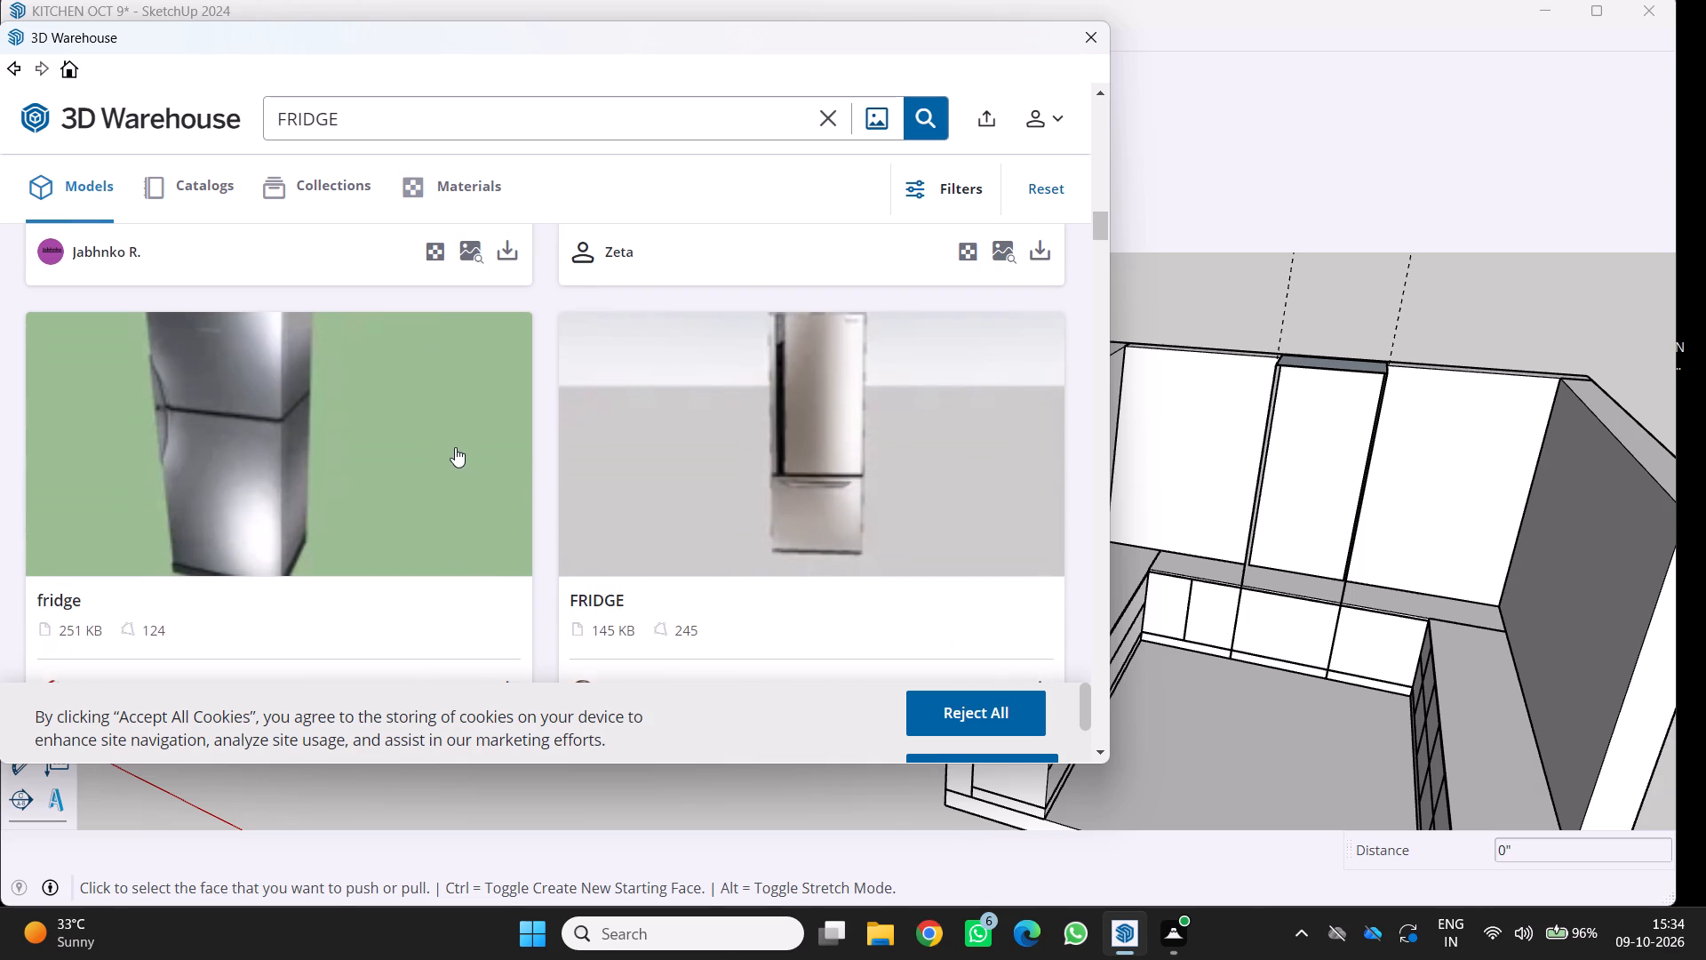
scroll(457, 446, down, 2)
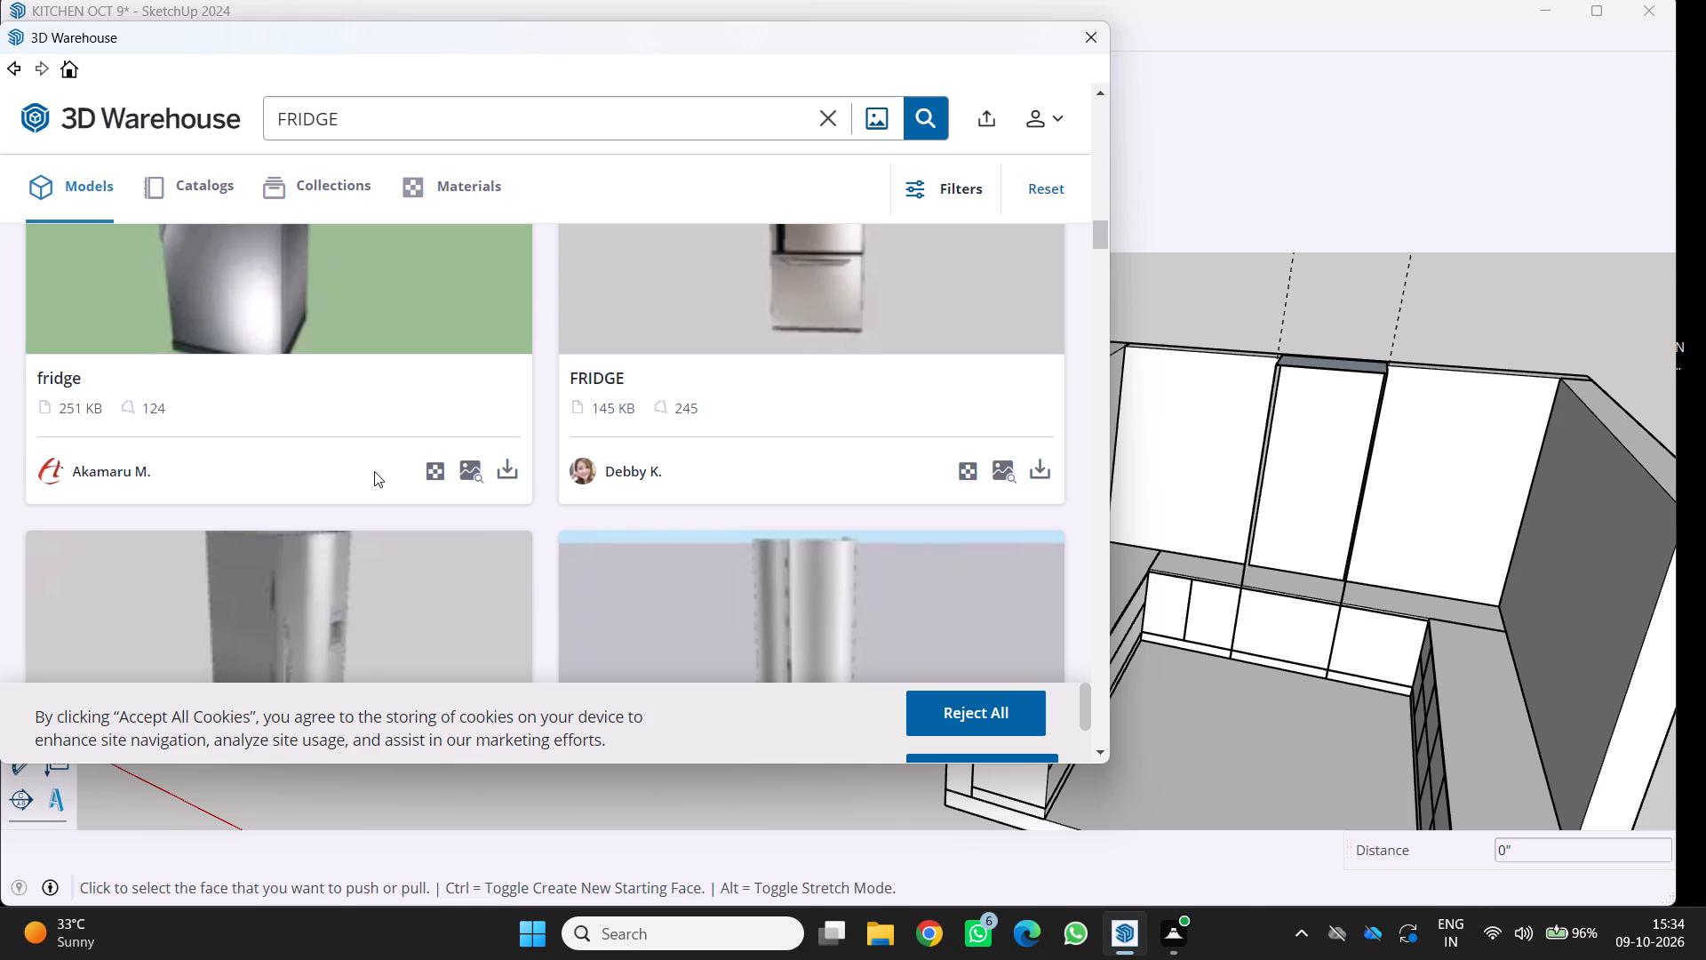
scroll(374, 471, down, 2)
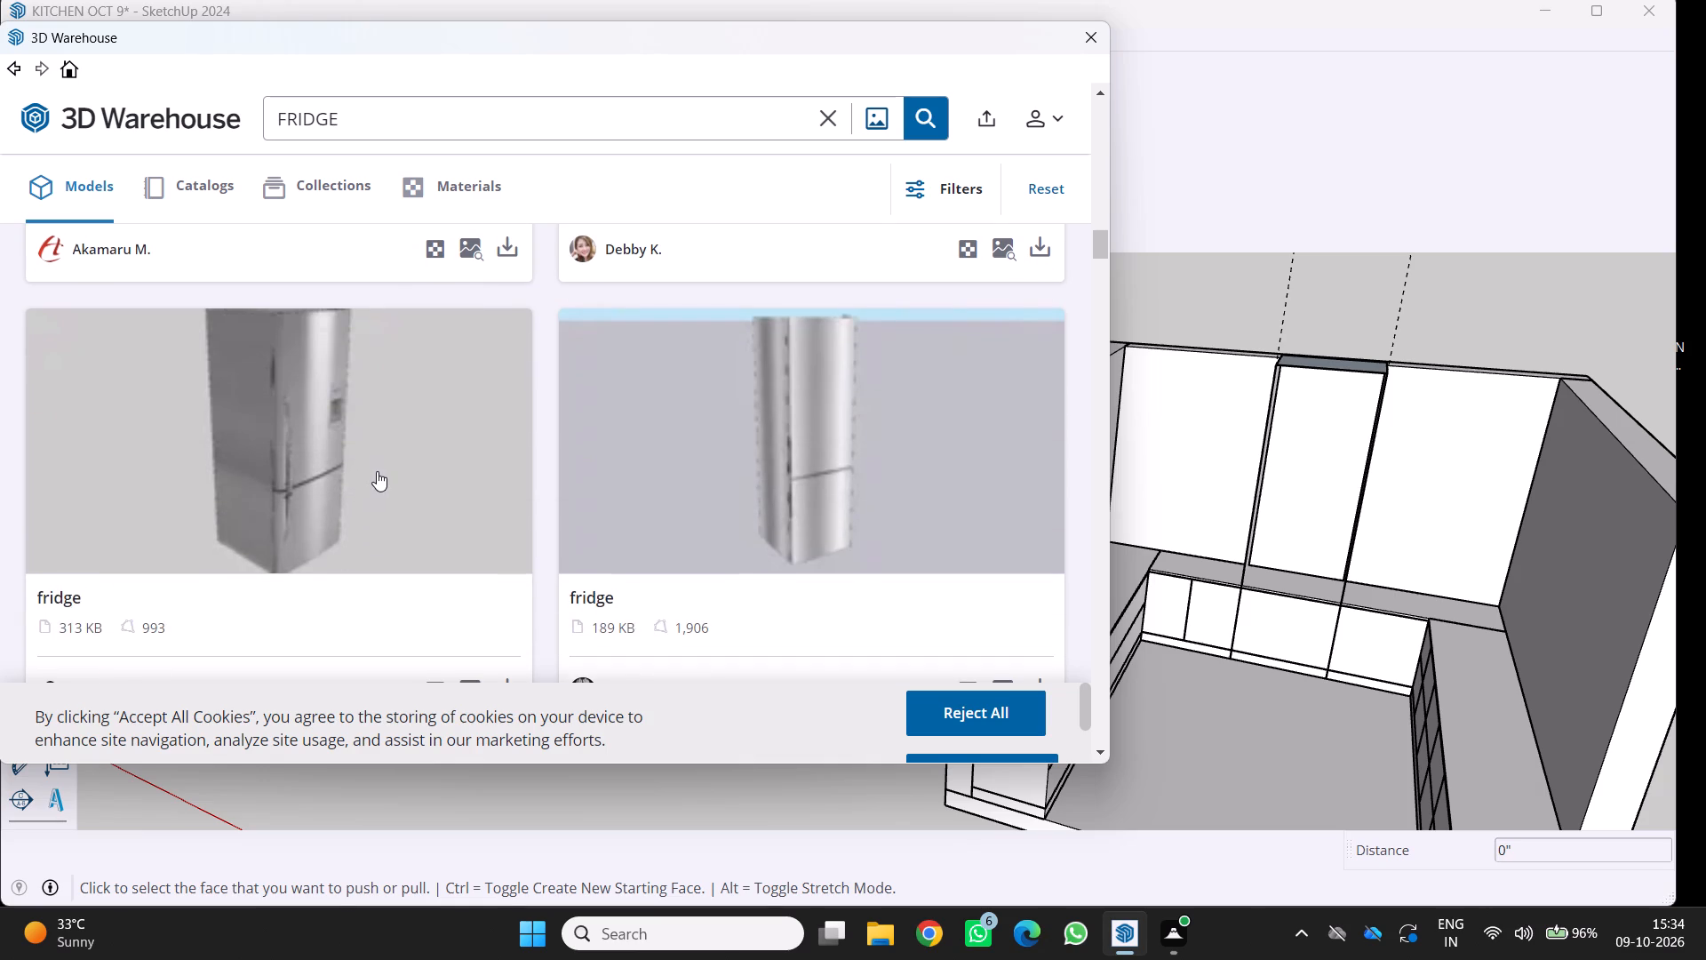
scroll(379, 474, down, 8)
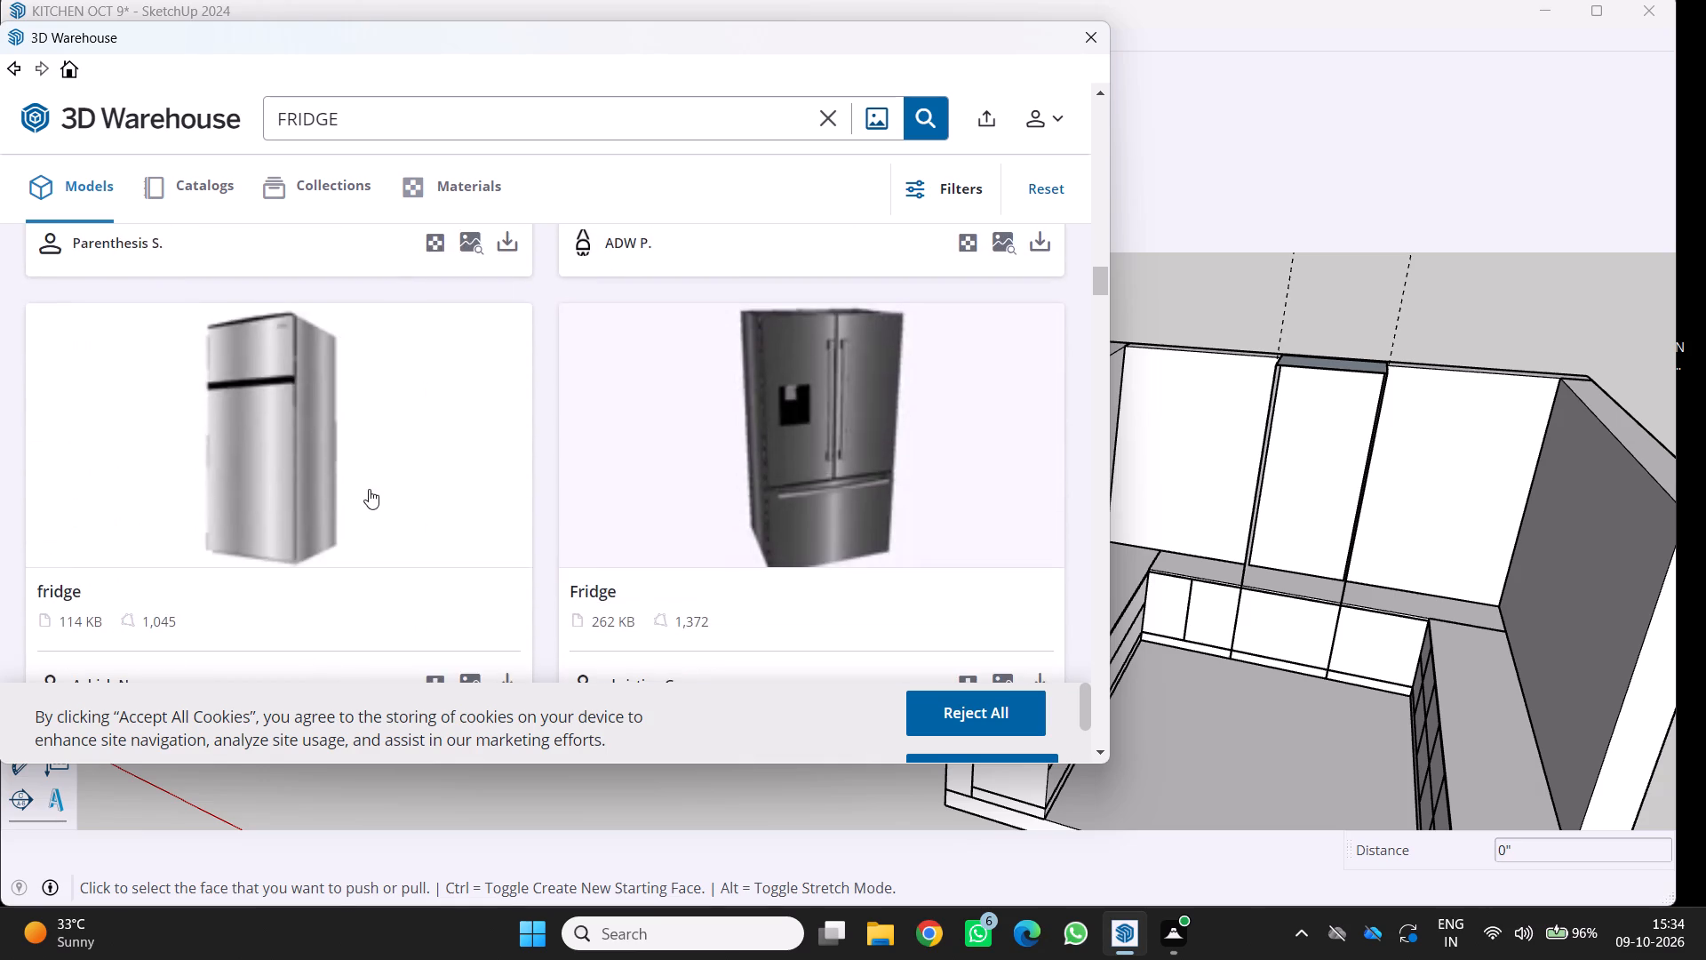
scroll(369, 489, down, 8)
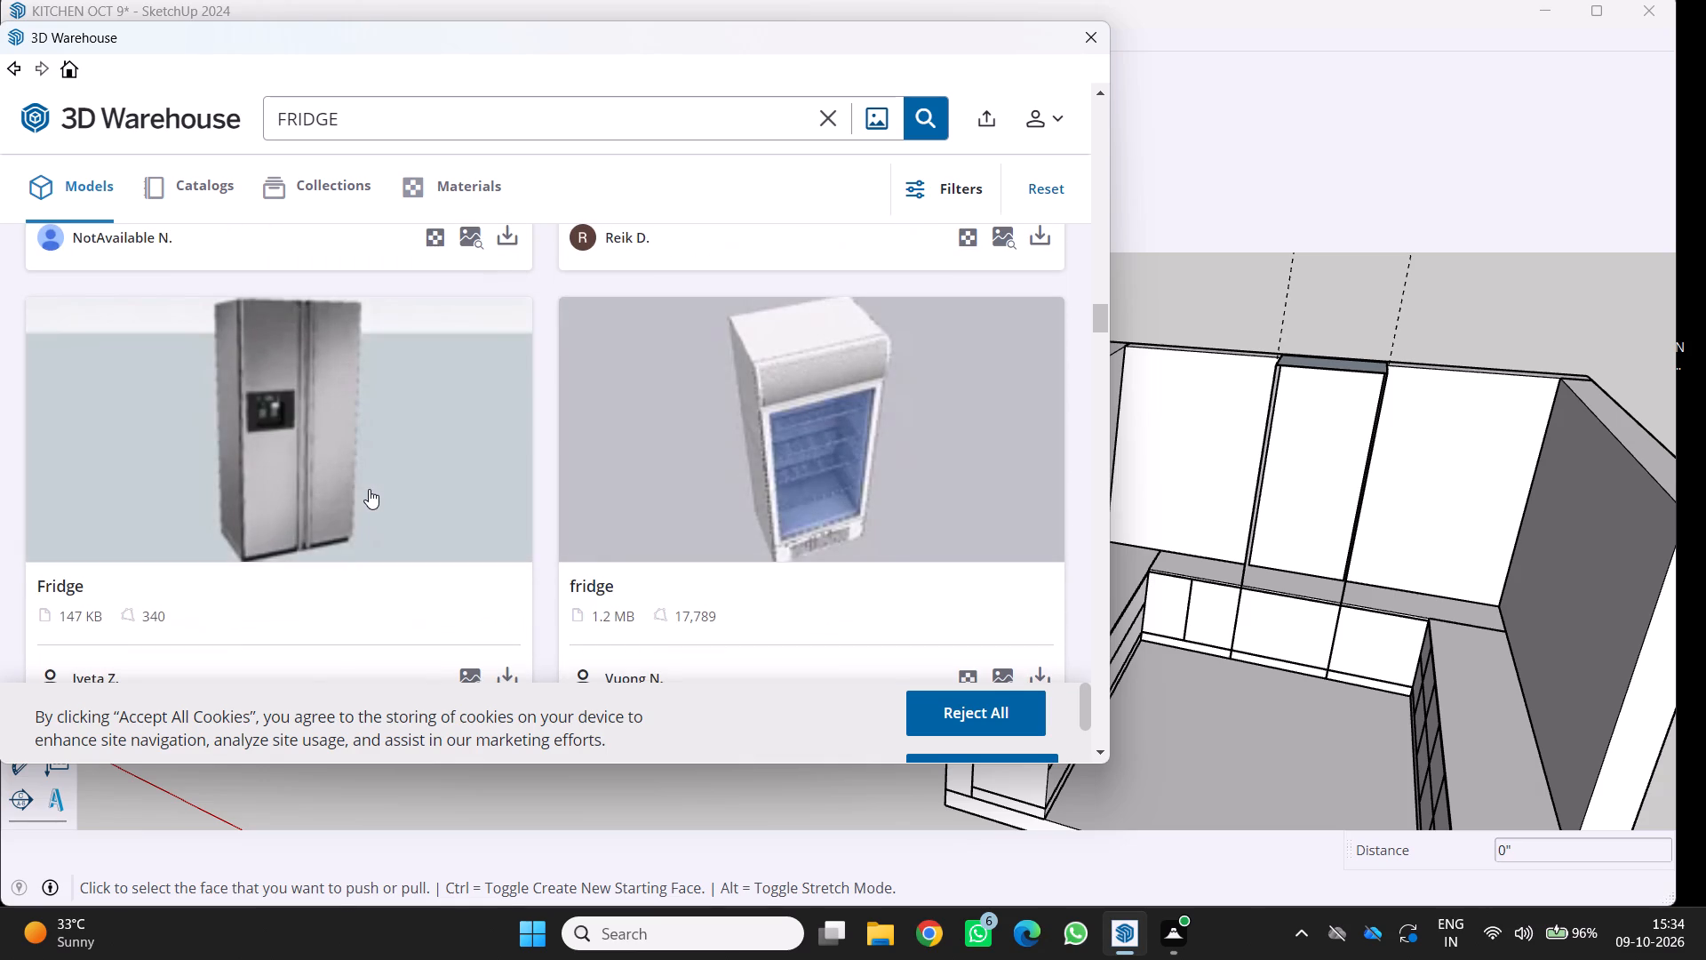
scroll(369, 489, down, 8)
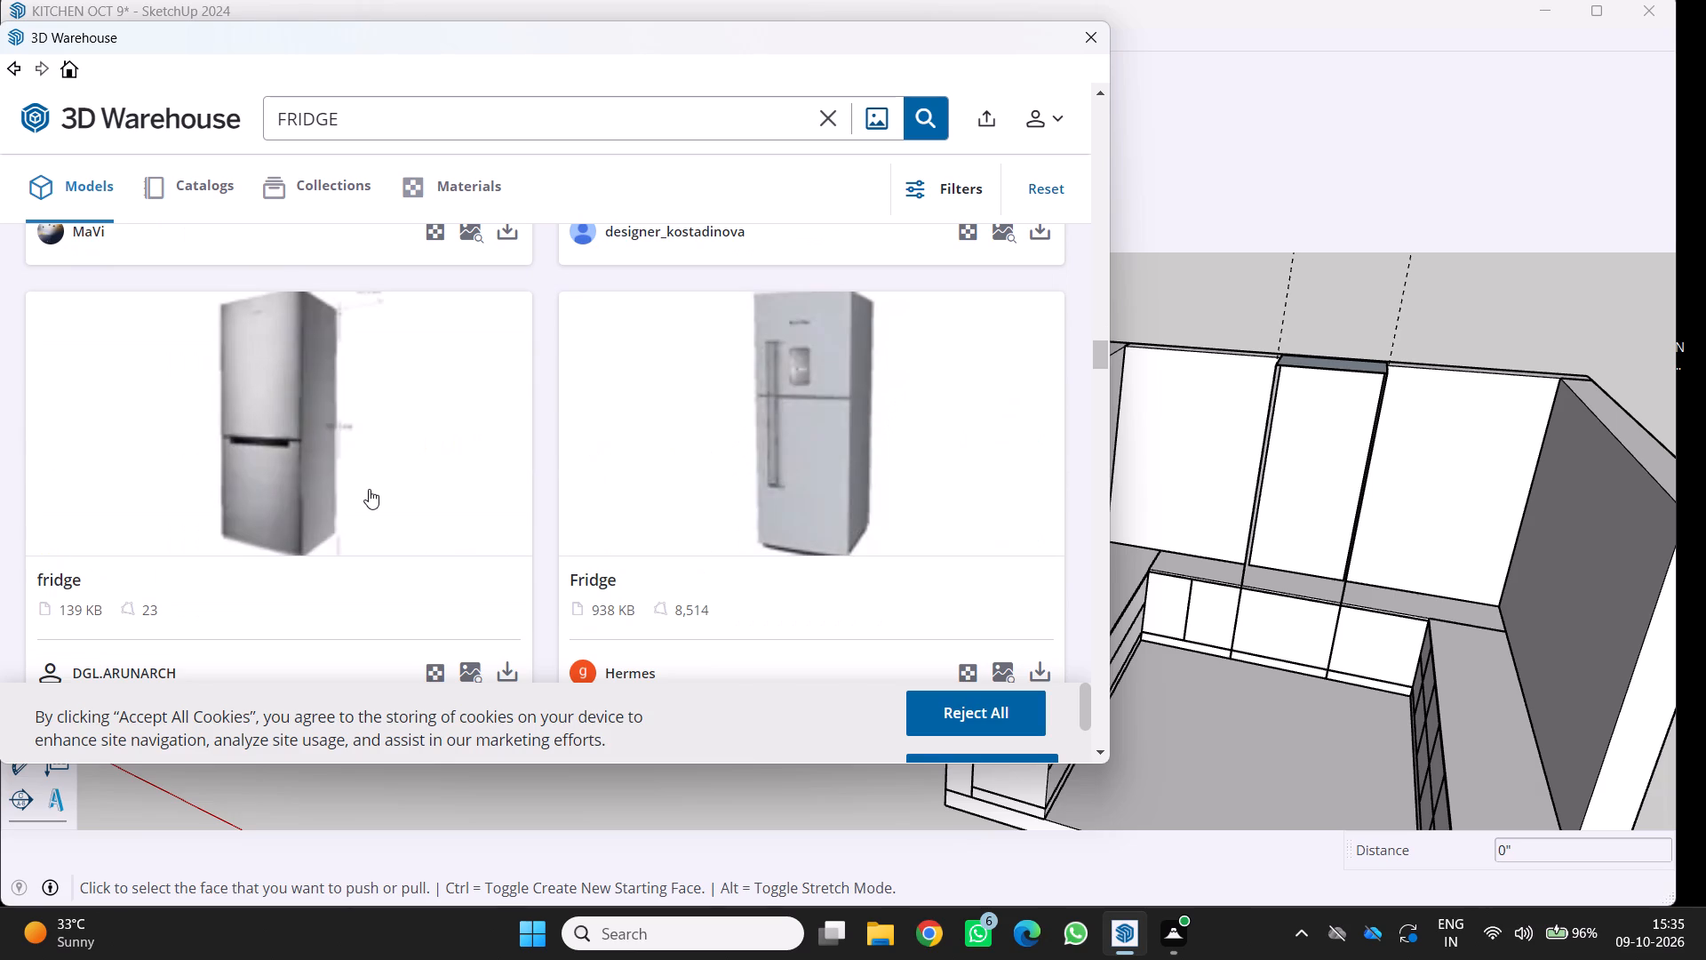
scroll(369, 489, down, 4)
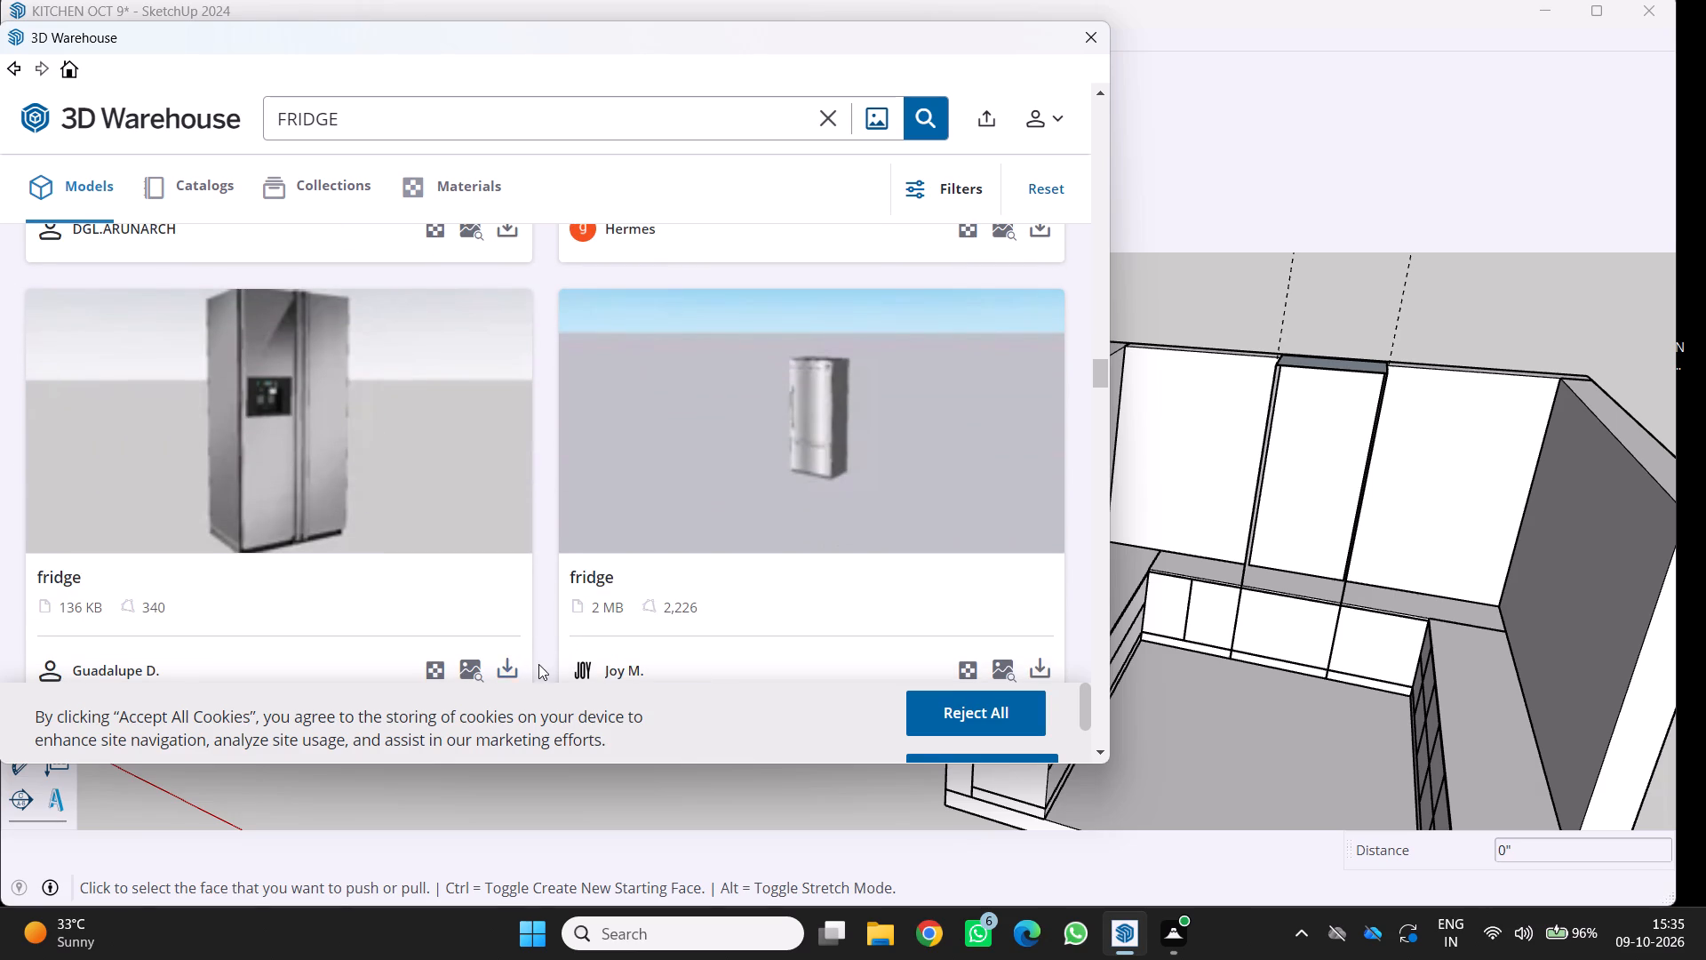
Load the 136 KB side-by-side fridge with a dispenser directly into the model and place it on open ground beside the kitchen.
click(506, 664)
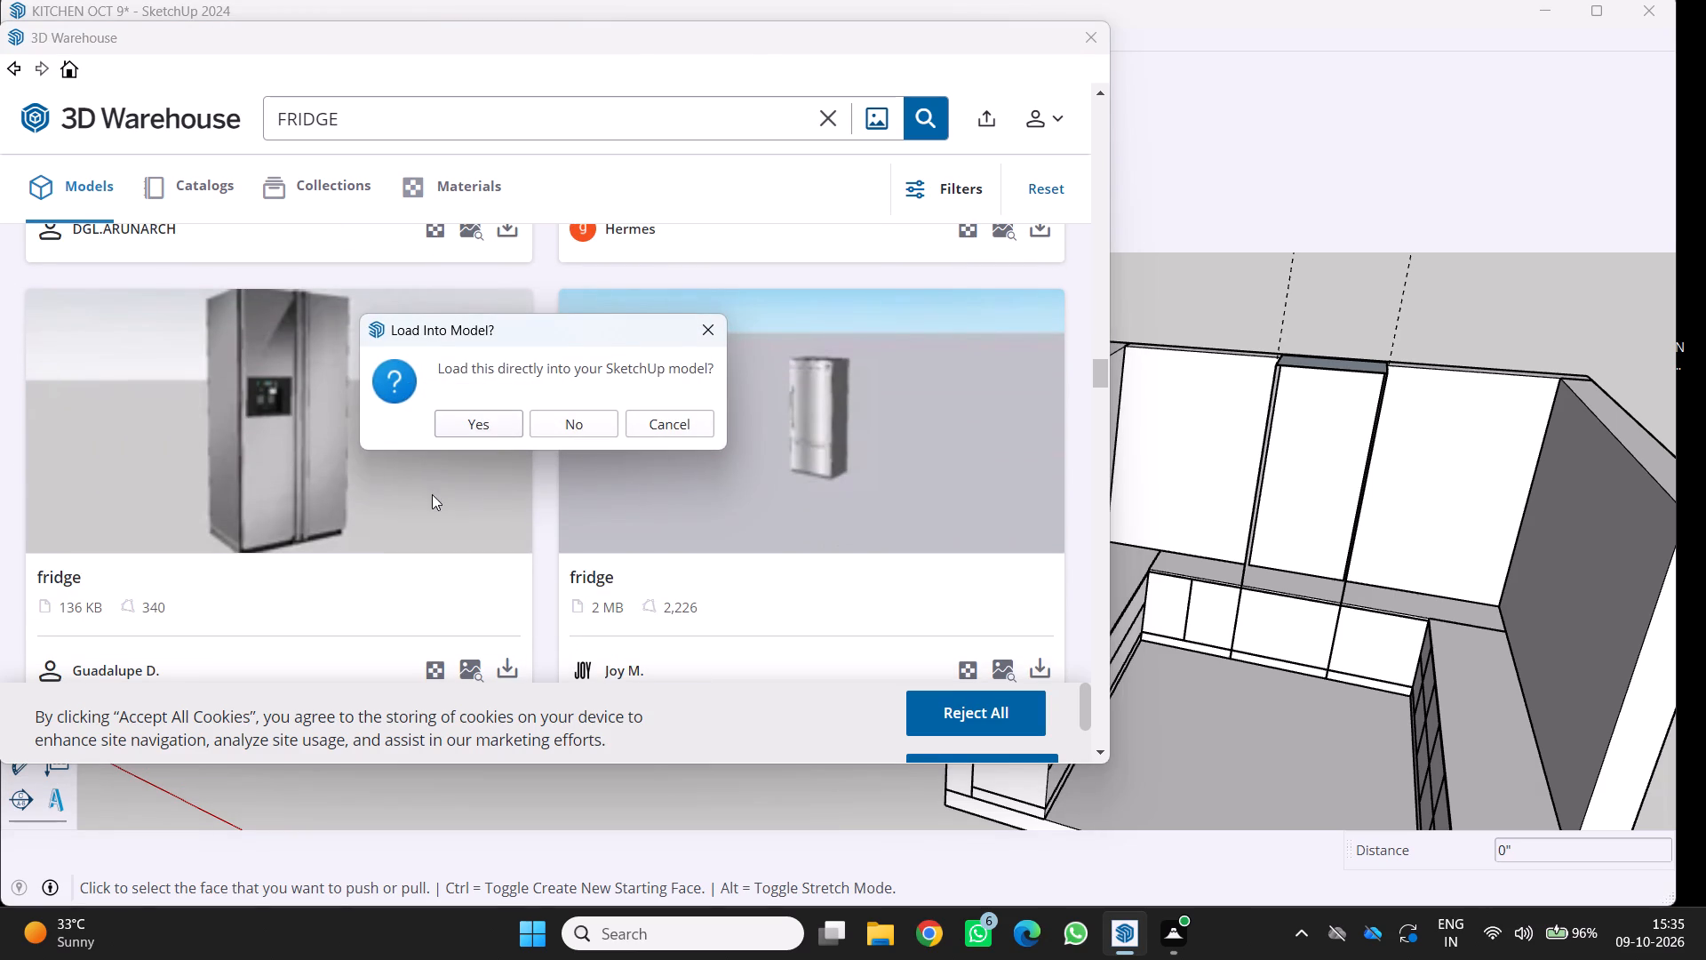
click(458, 426)
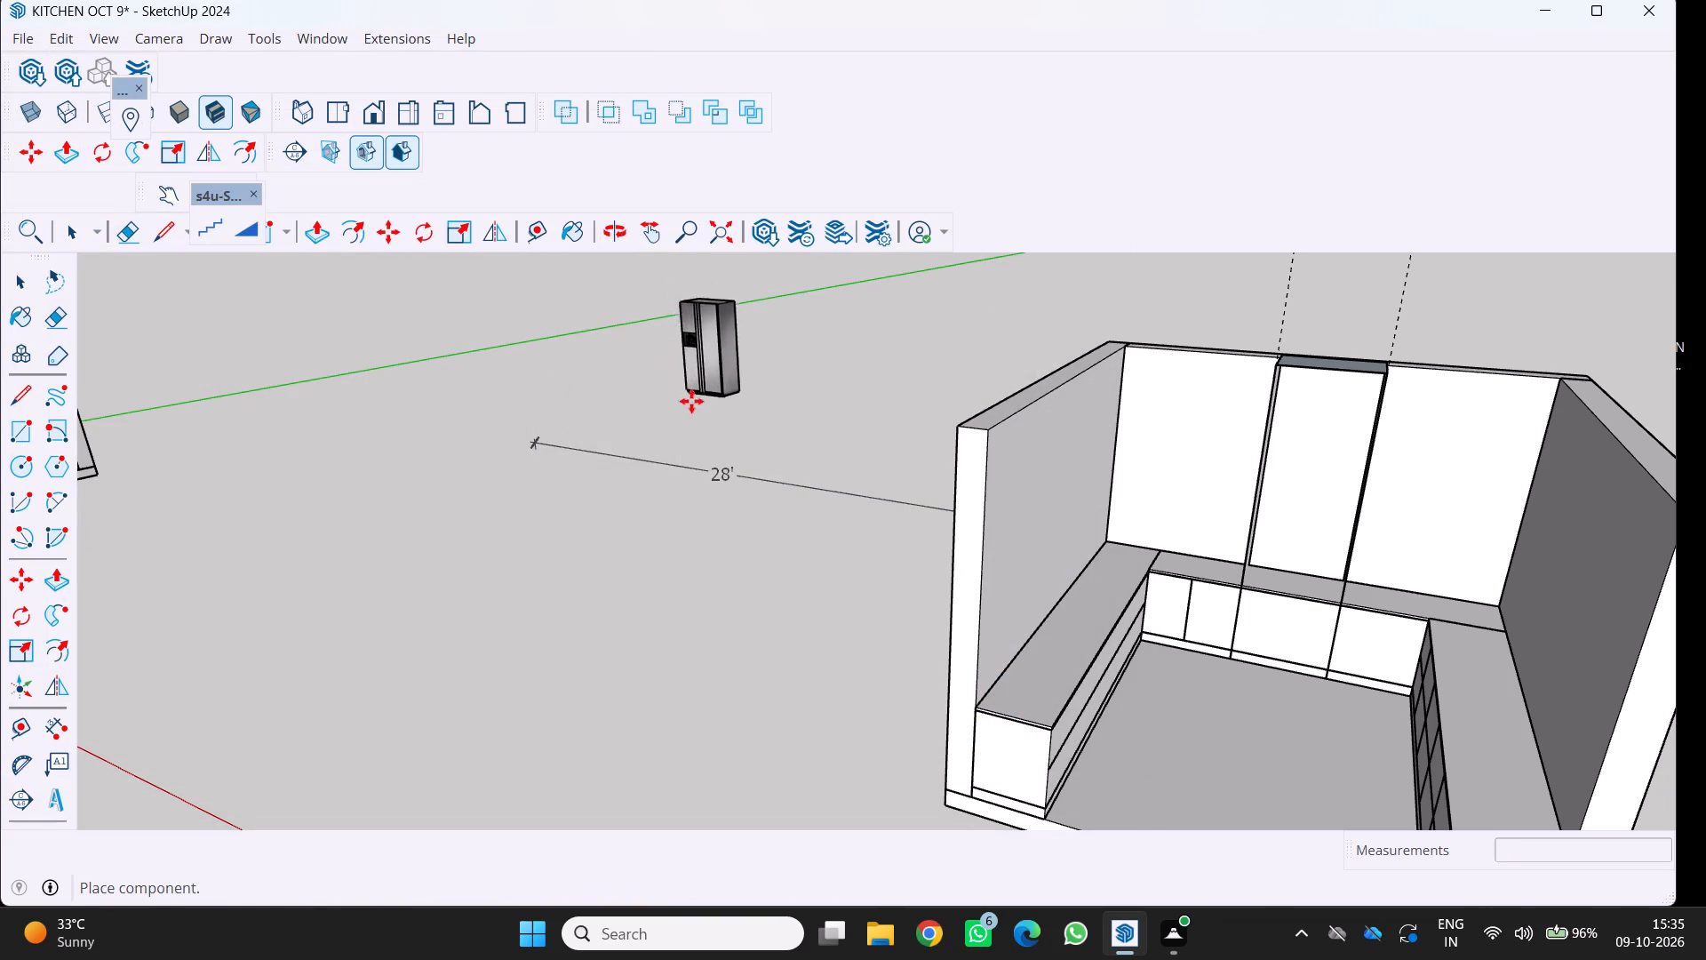
scroll(1240, 551, up, 3)
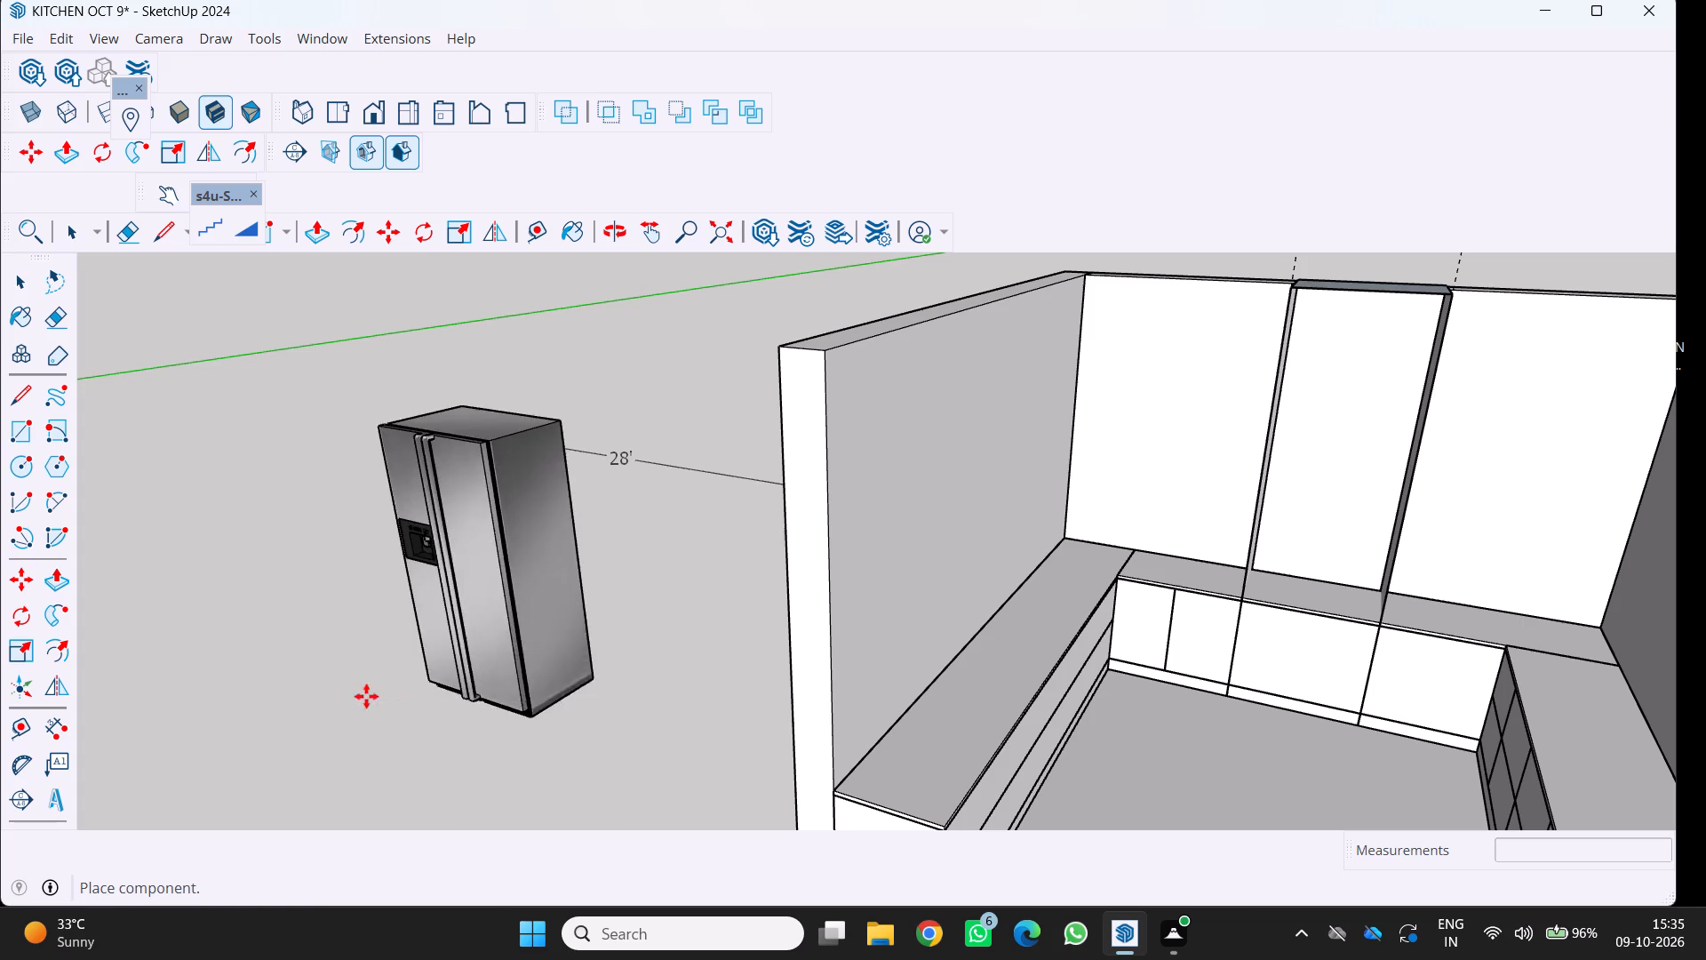
click(426, 647)
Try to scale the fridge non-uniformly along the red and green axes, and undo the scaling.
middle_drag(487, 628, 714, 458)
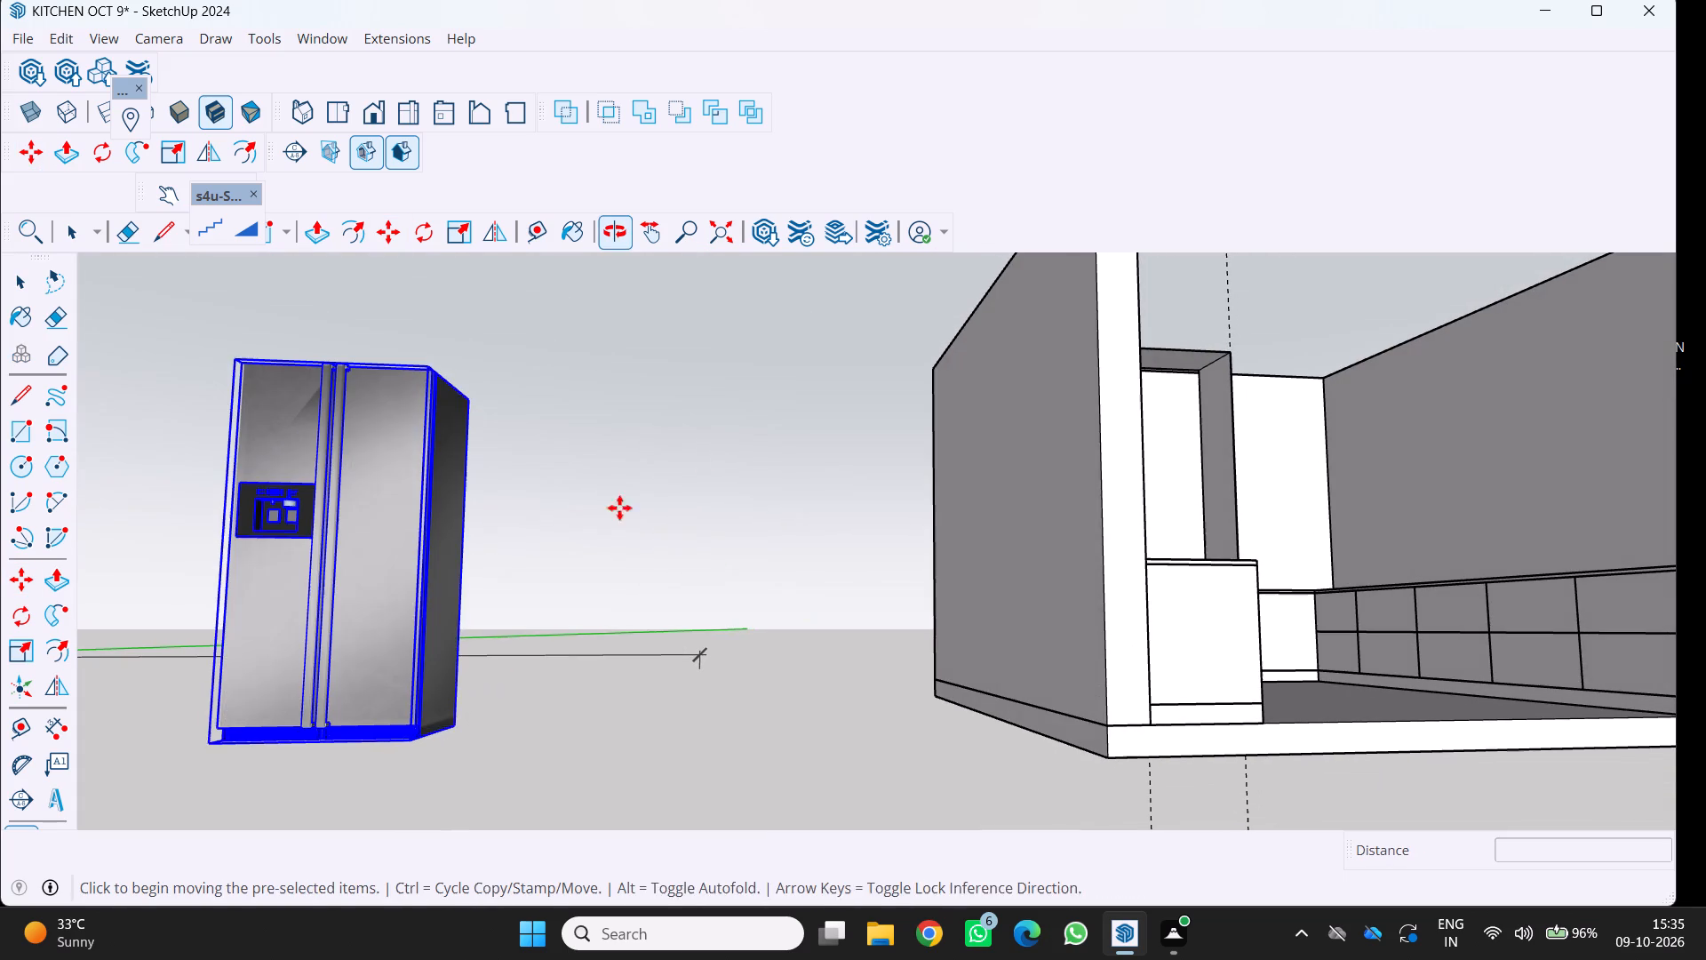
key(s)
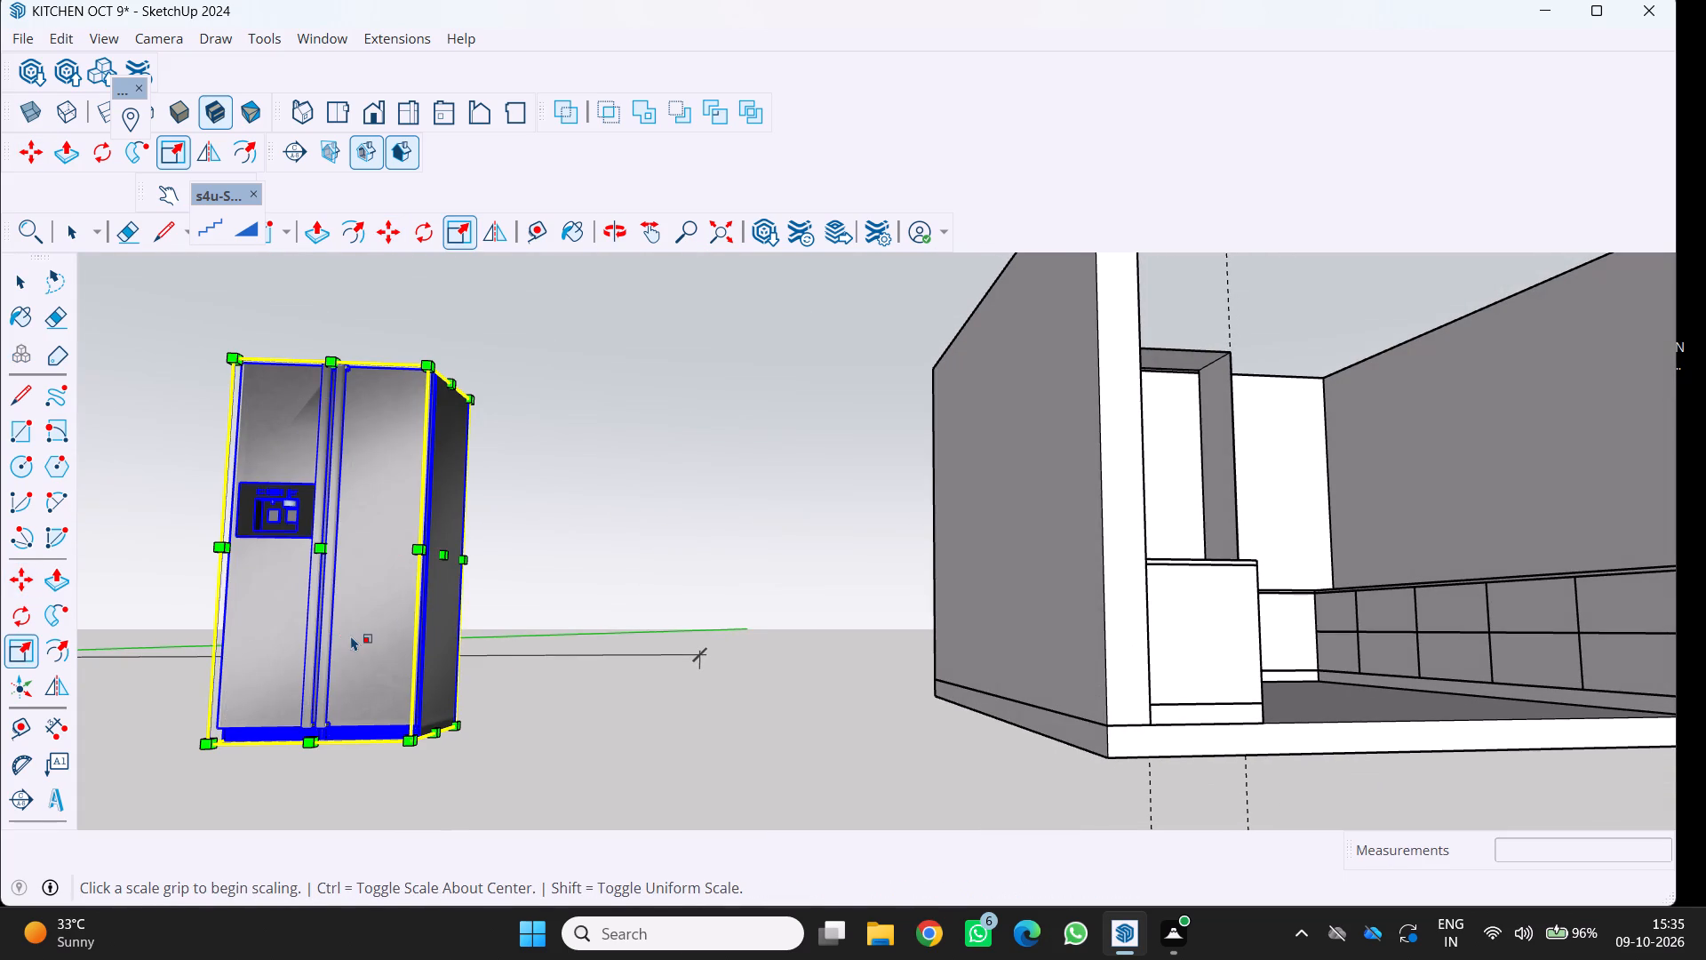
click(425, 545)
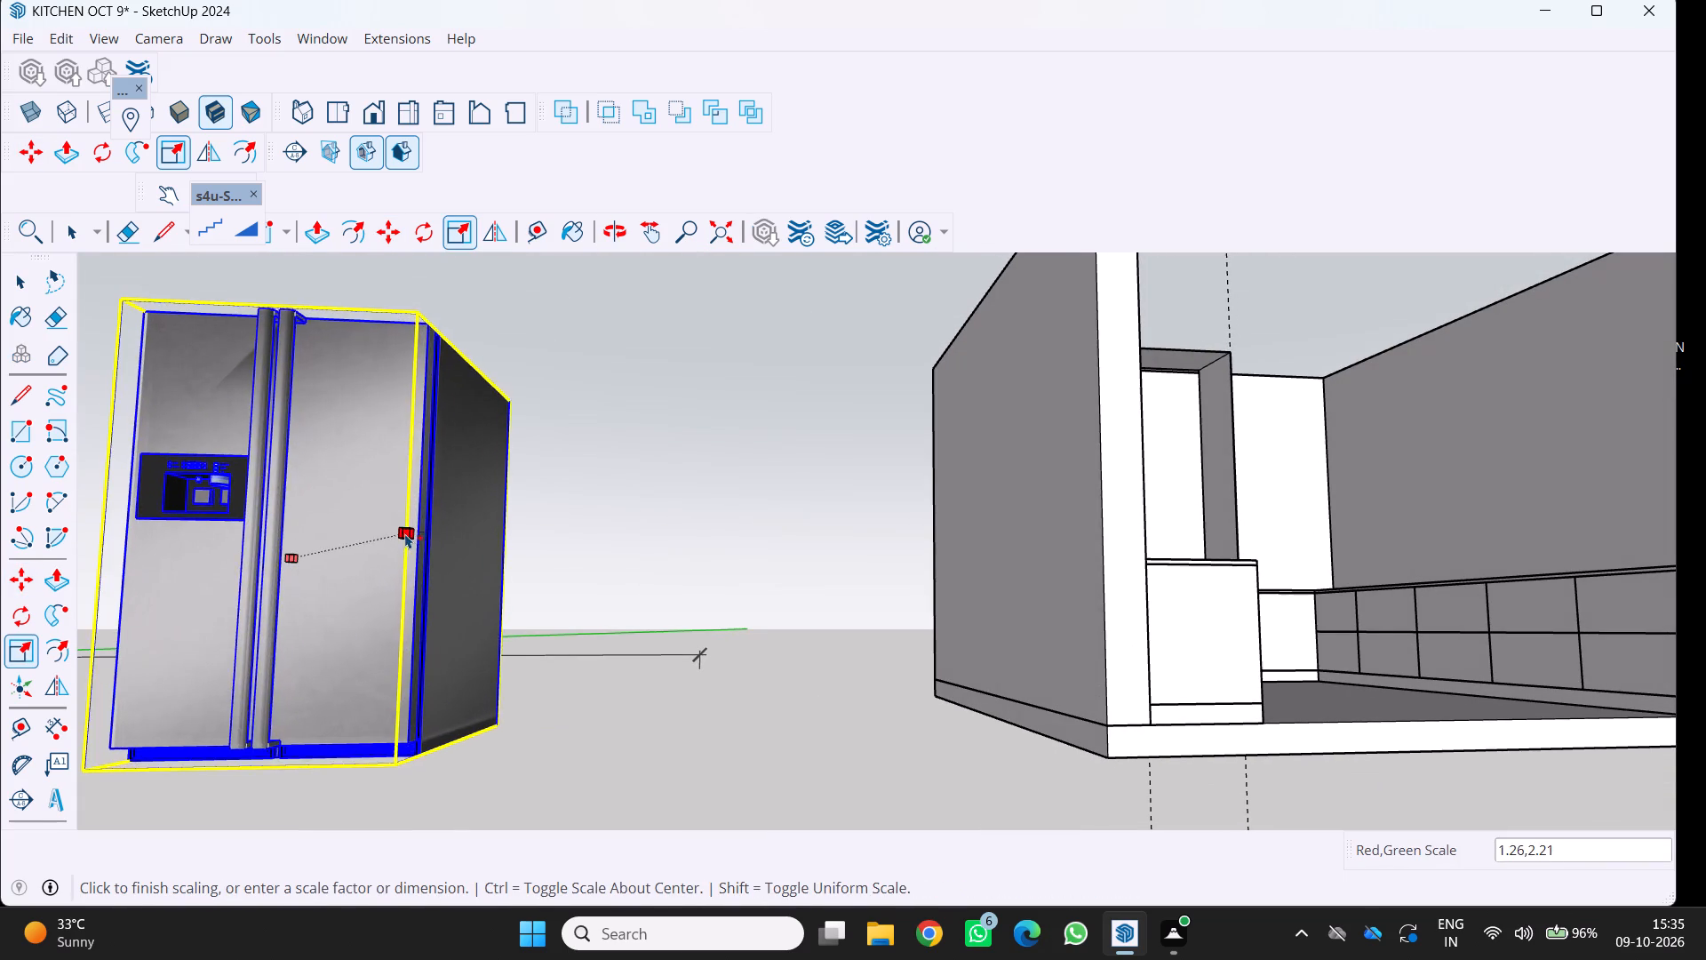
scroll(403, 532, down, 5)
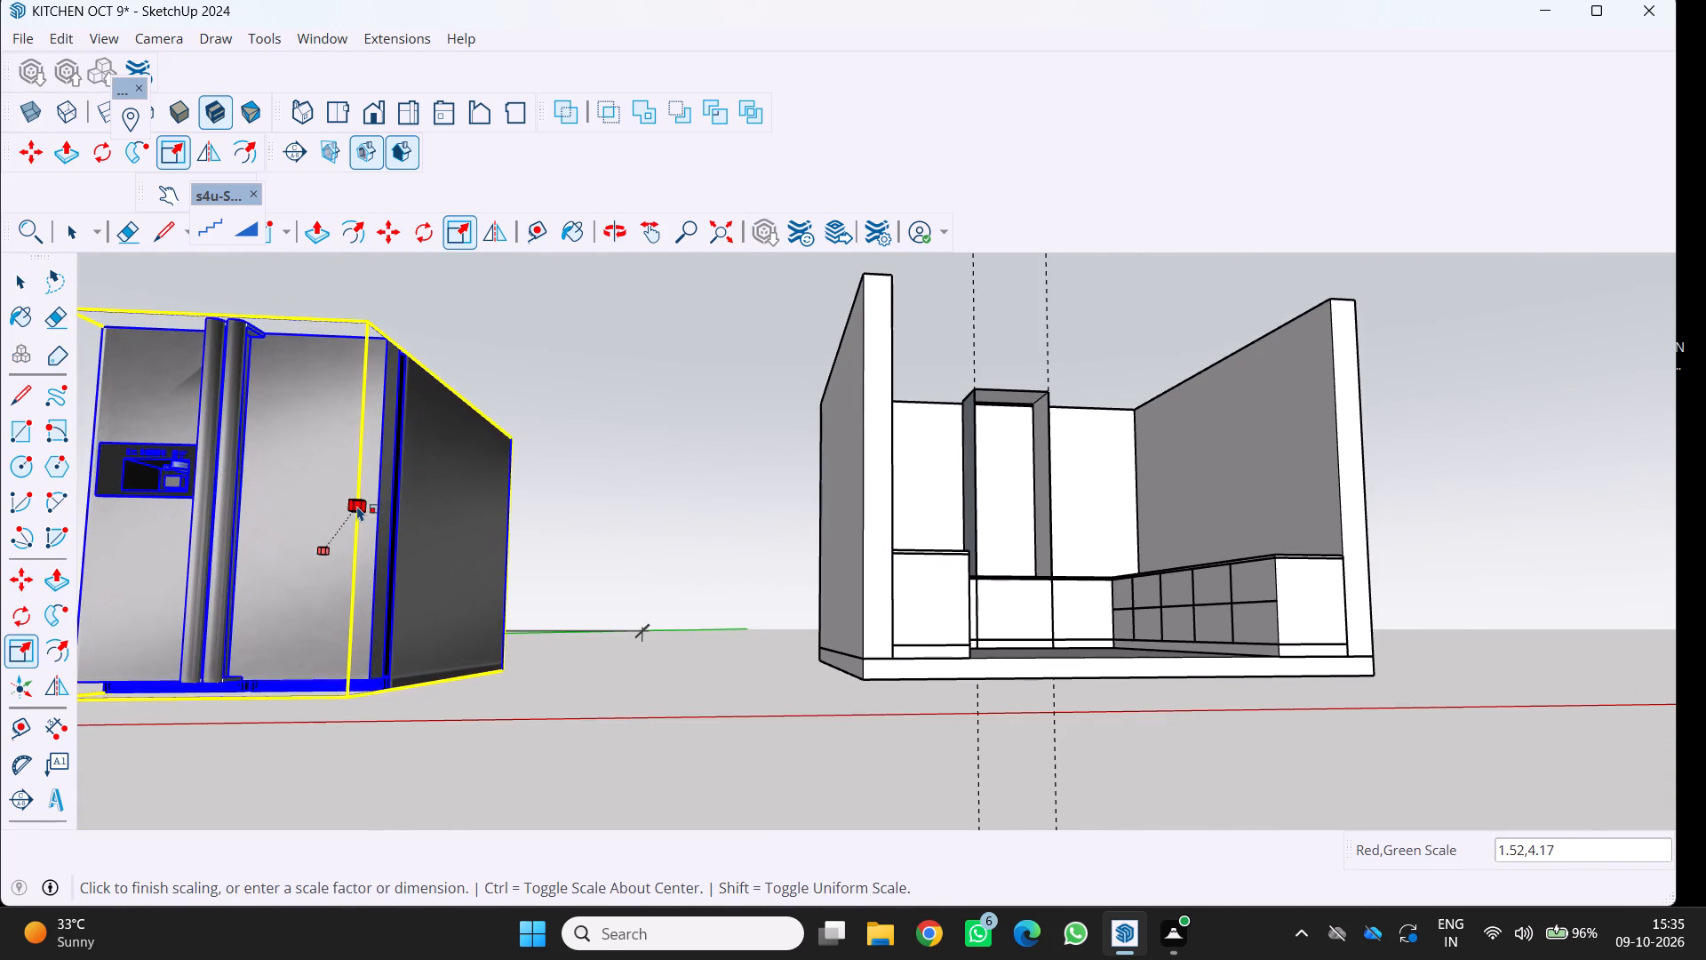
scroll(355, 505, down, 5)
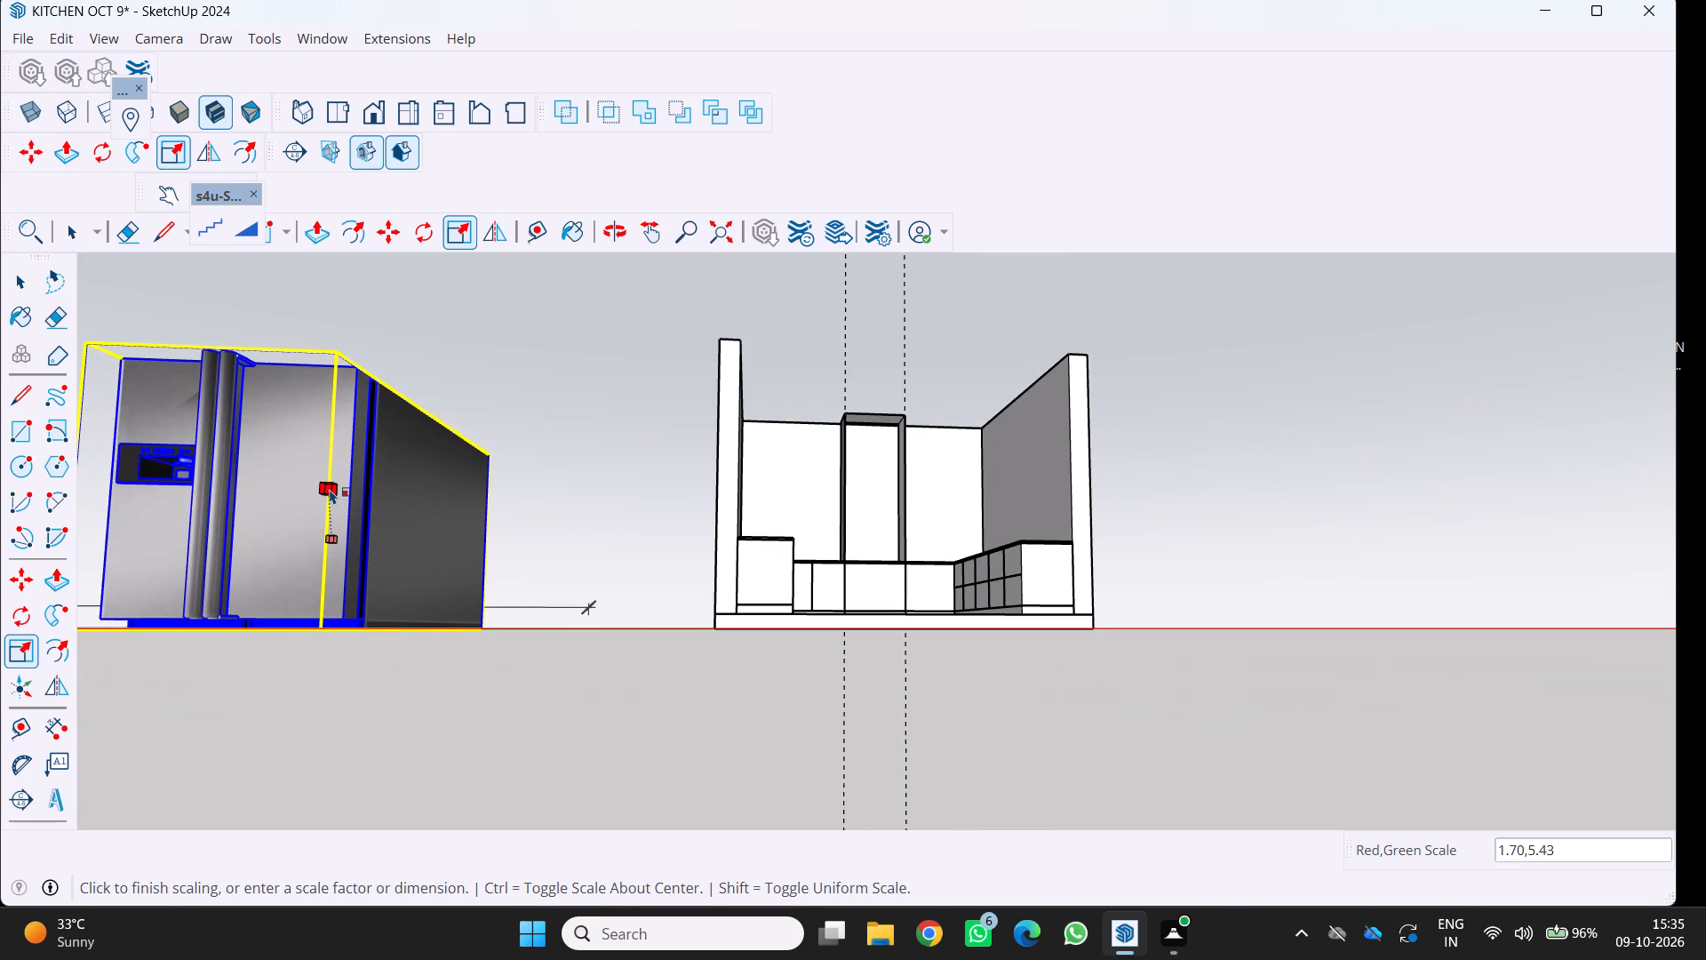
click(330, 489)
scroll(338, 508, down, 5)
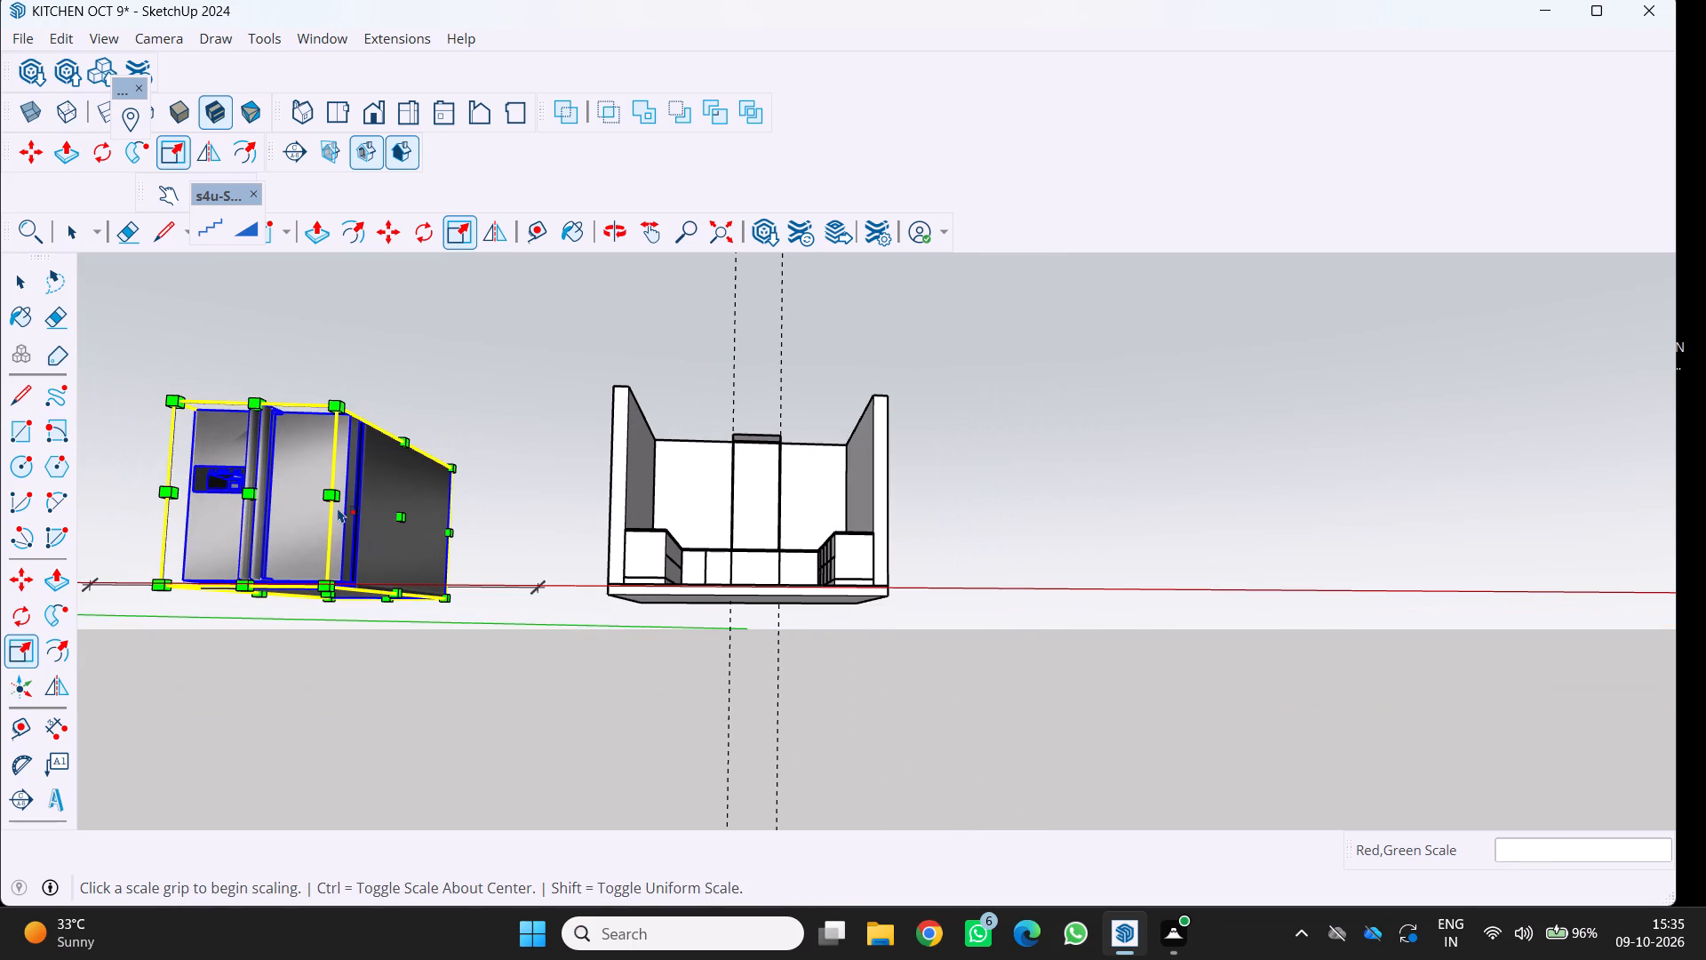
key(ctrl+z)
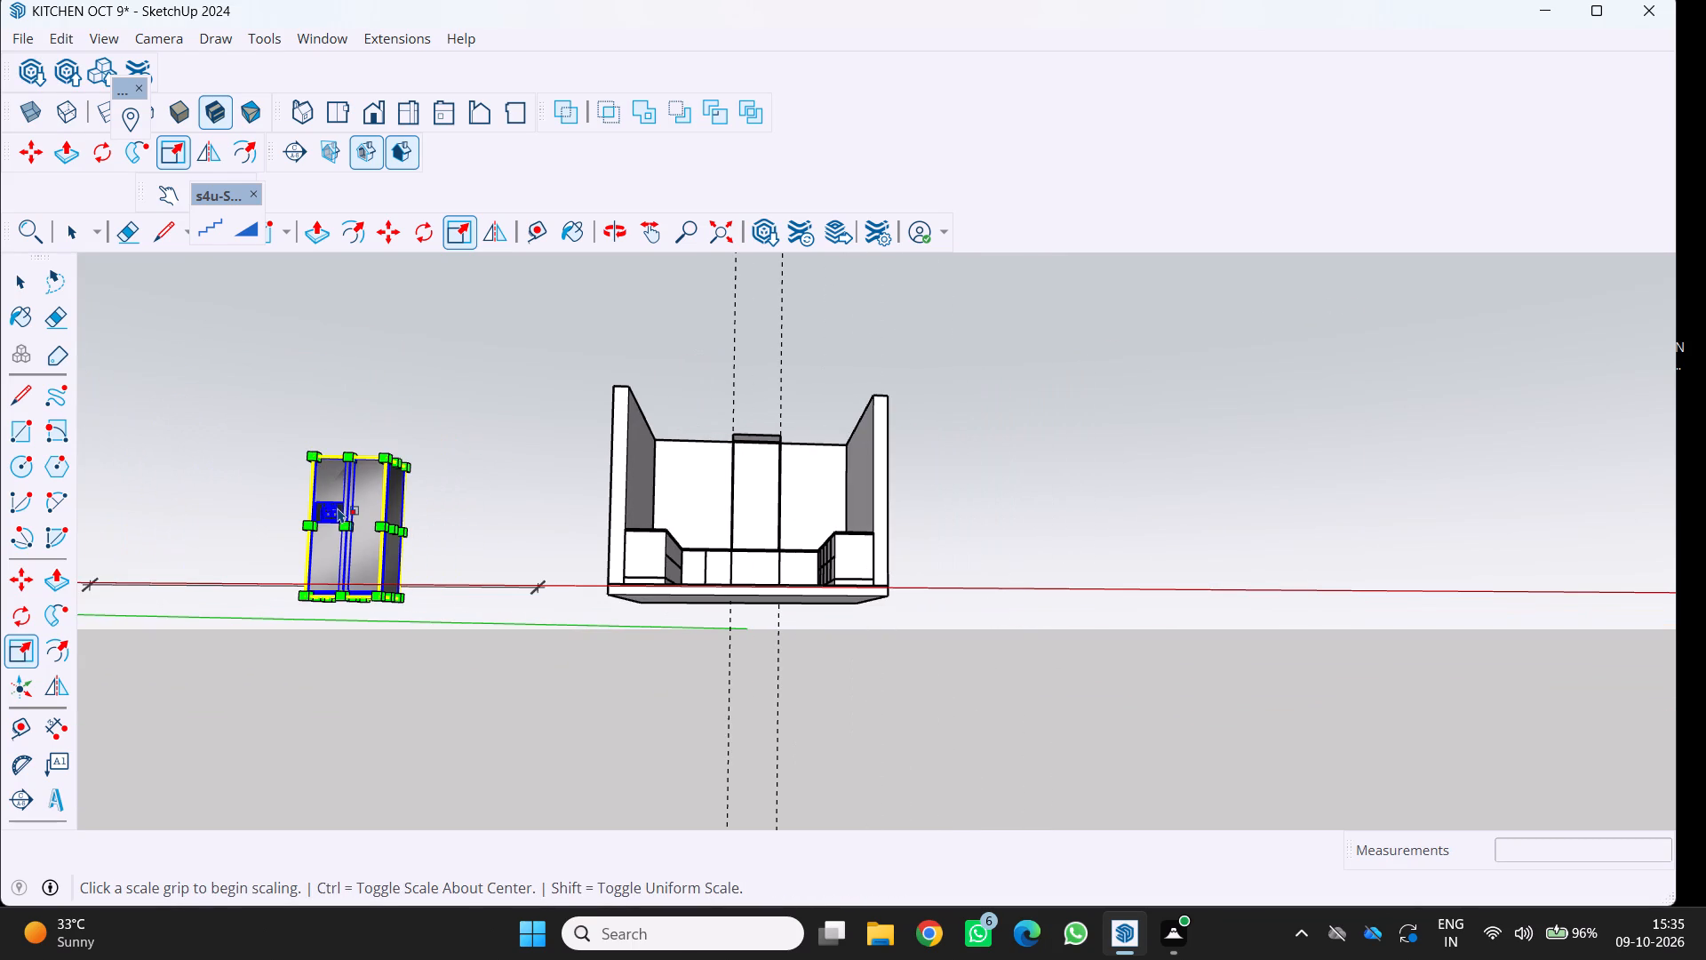
Scale the fridge down uniformly to about 0.89 from a bottom corner.
scroll(377, 545, up, 10)
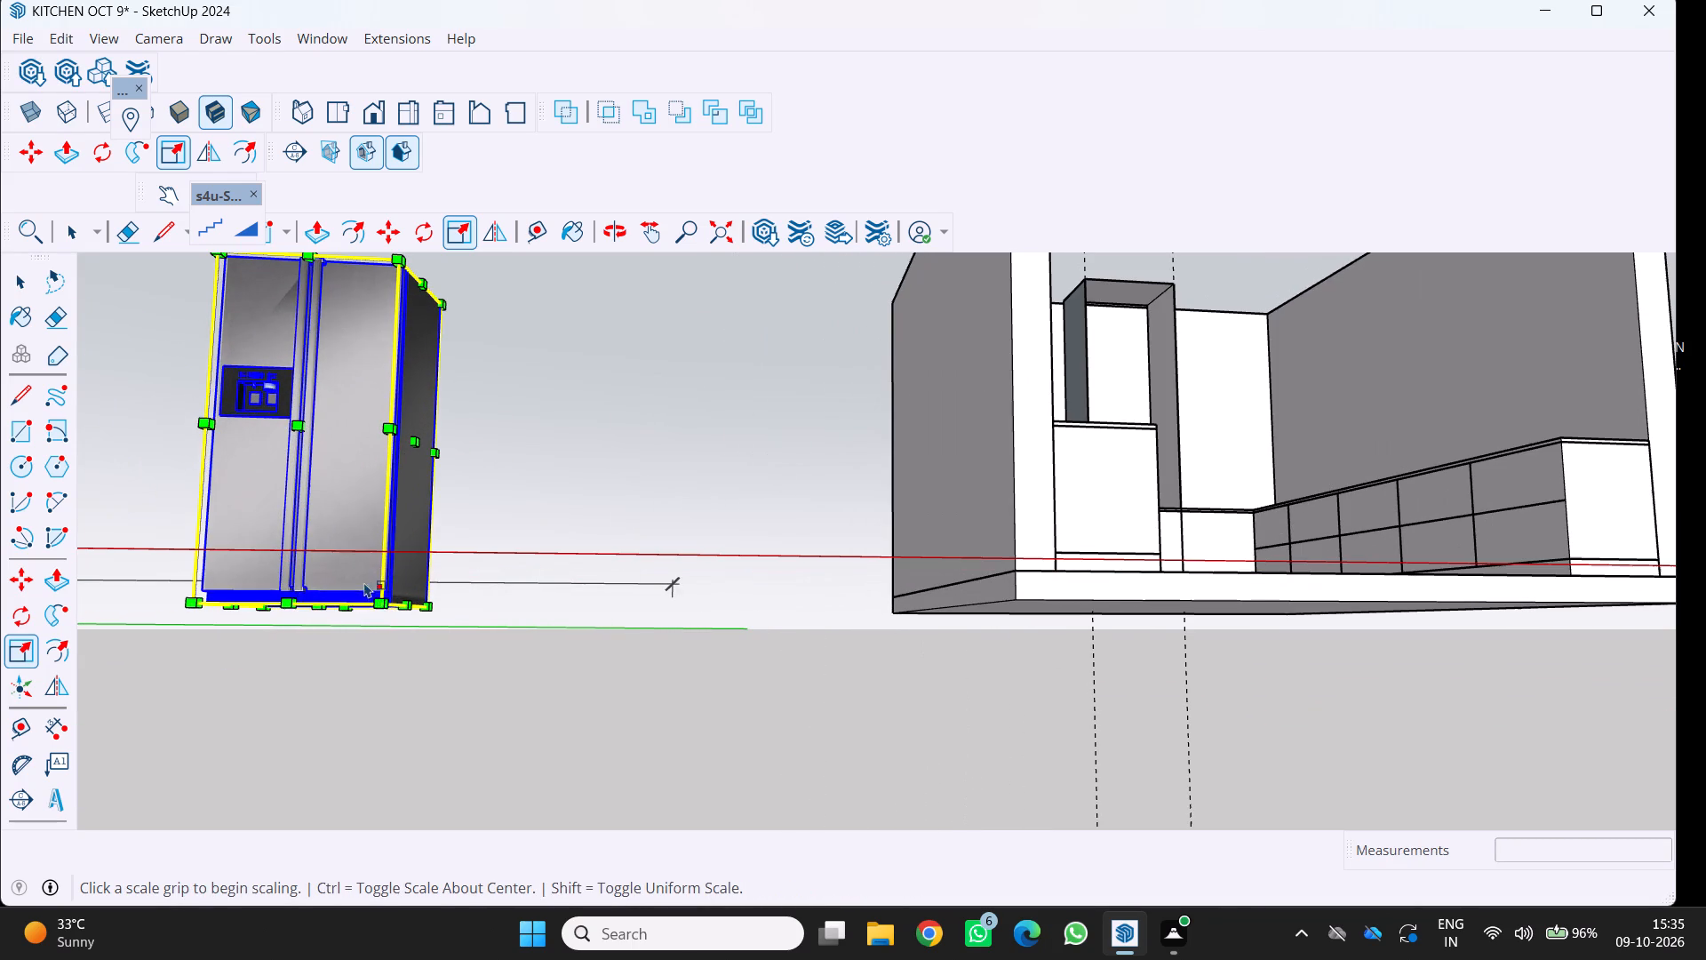
click(381, 604)
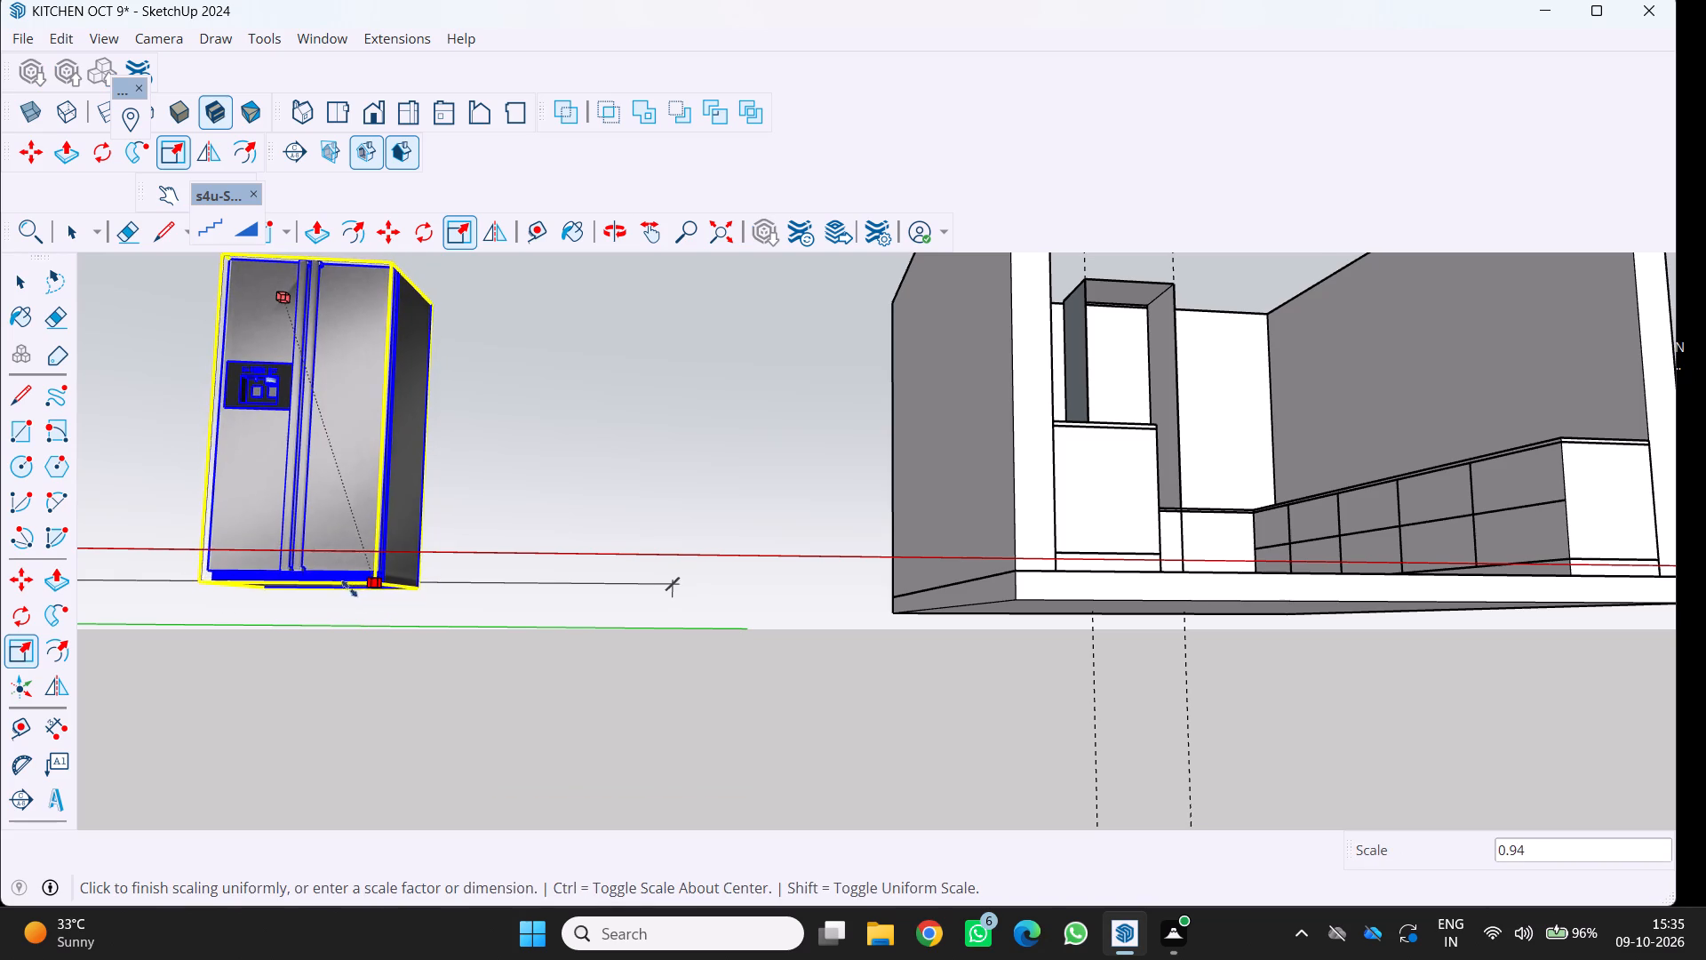
click(328, 576)
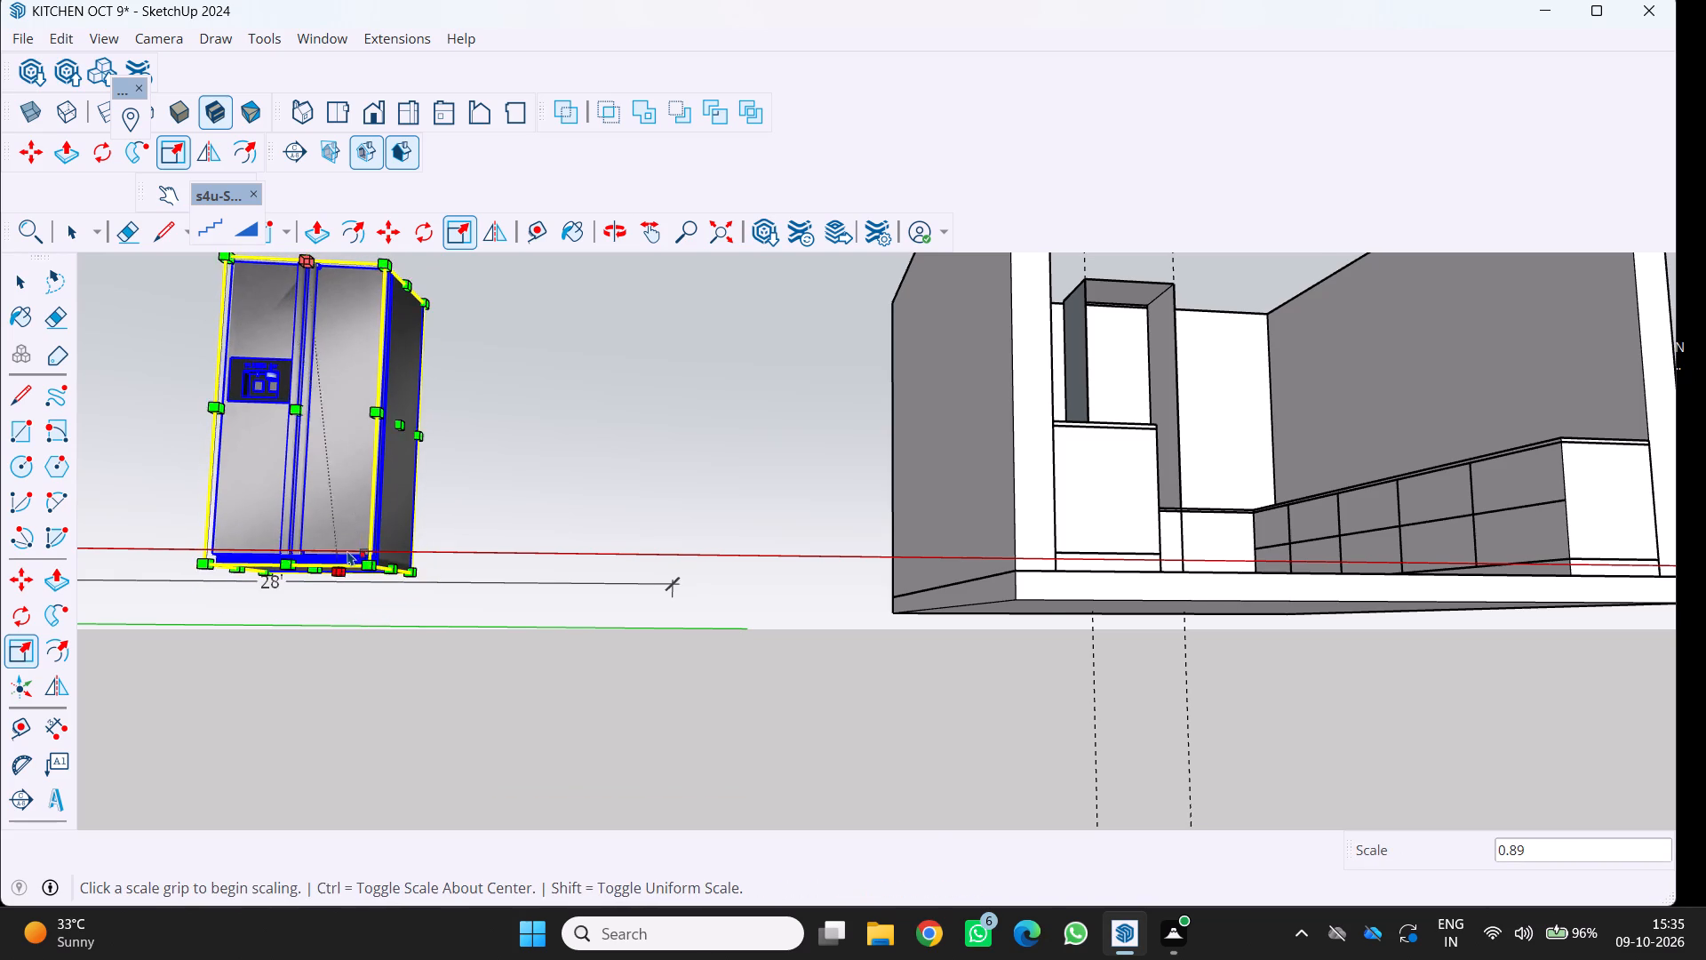
Scale the fridge down slightly further, uniformly from an upper corner of its bounding box.
scroll(350, 544, down, 5)
middle_drag(359, 538, 490, 632)
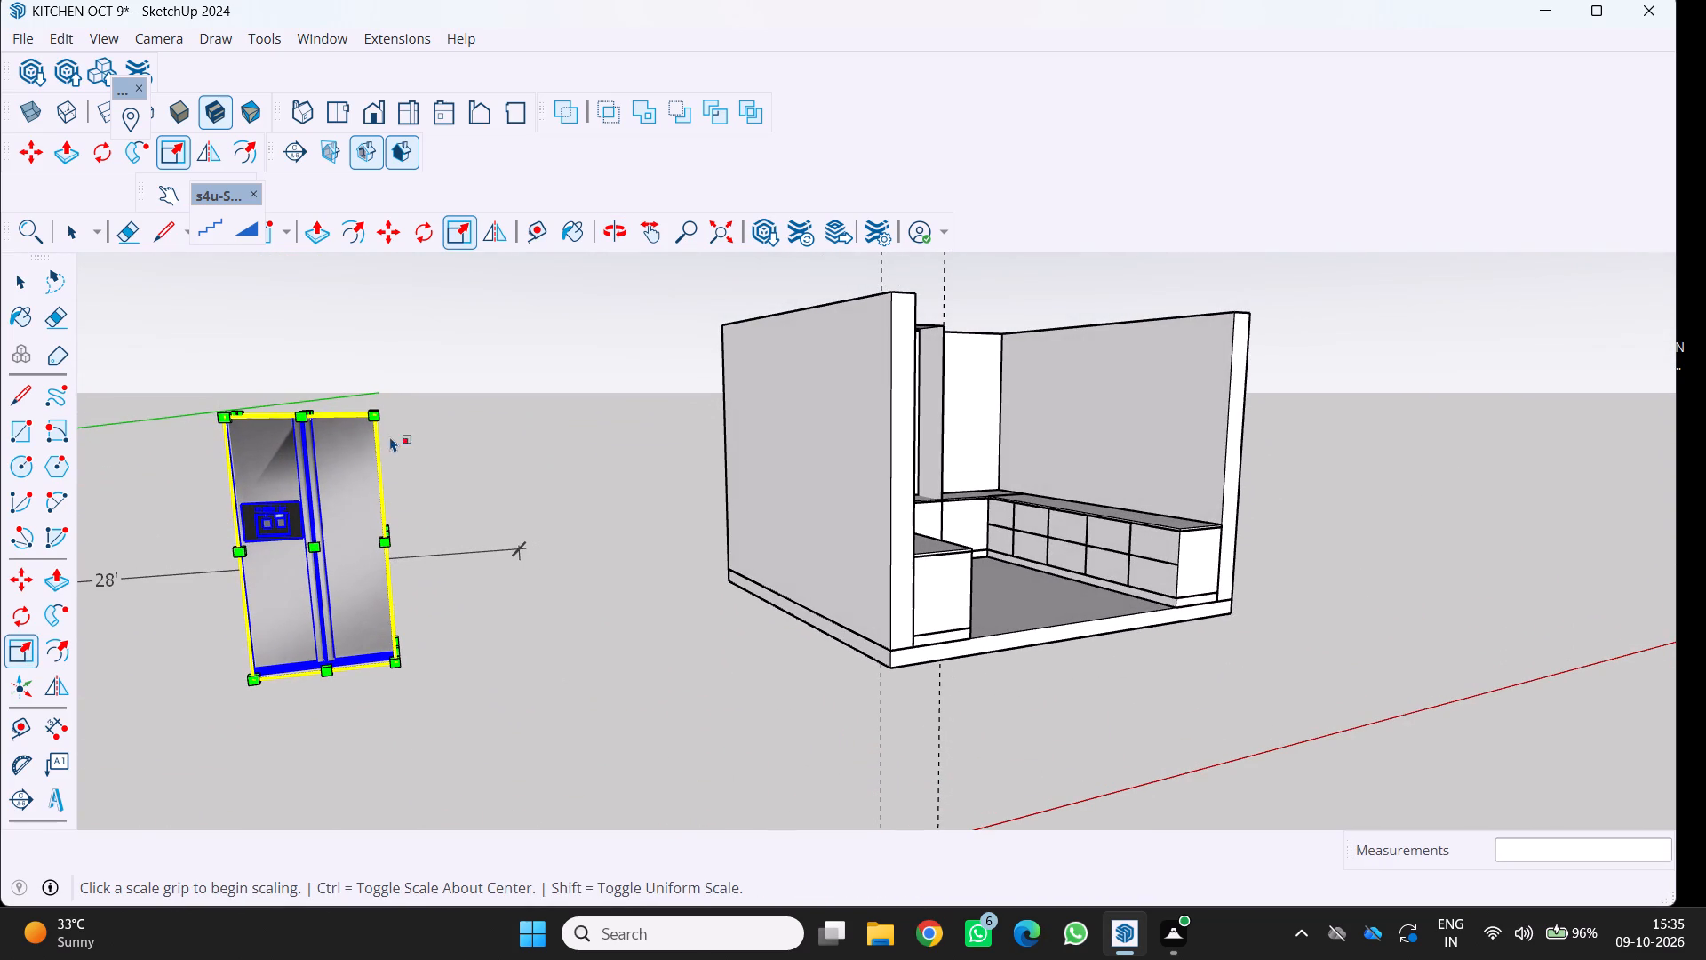
click(374, 413)
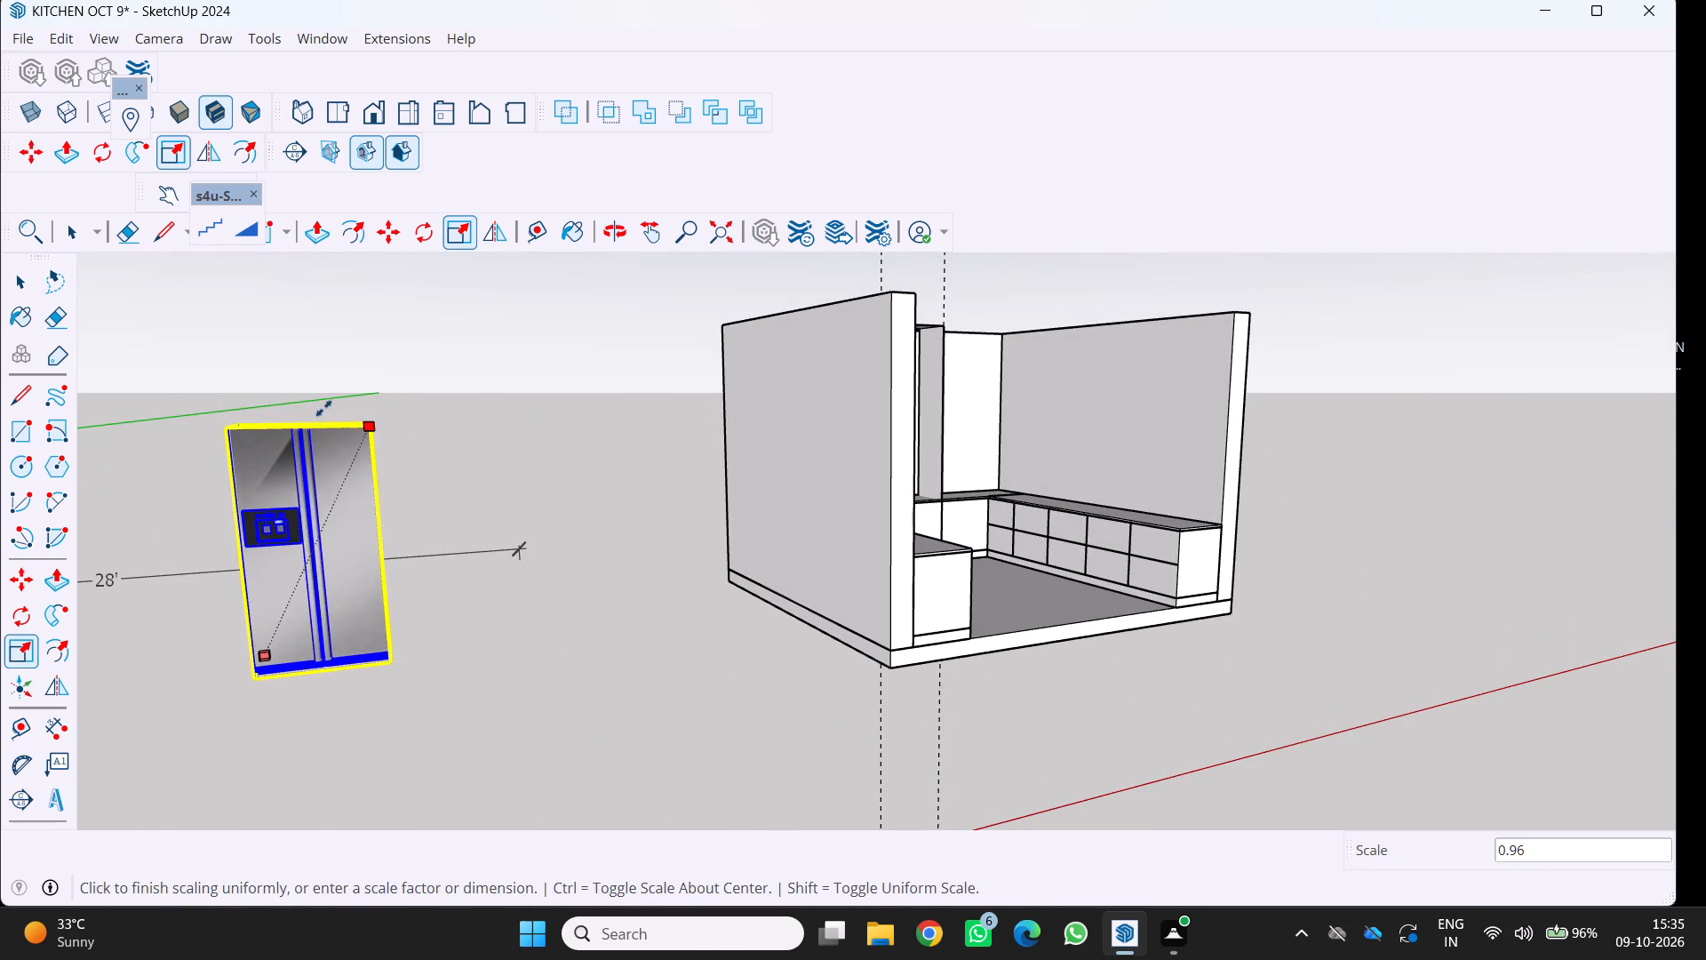
click(305, 412)
middle_drag(353, 438, 313, 428)
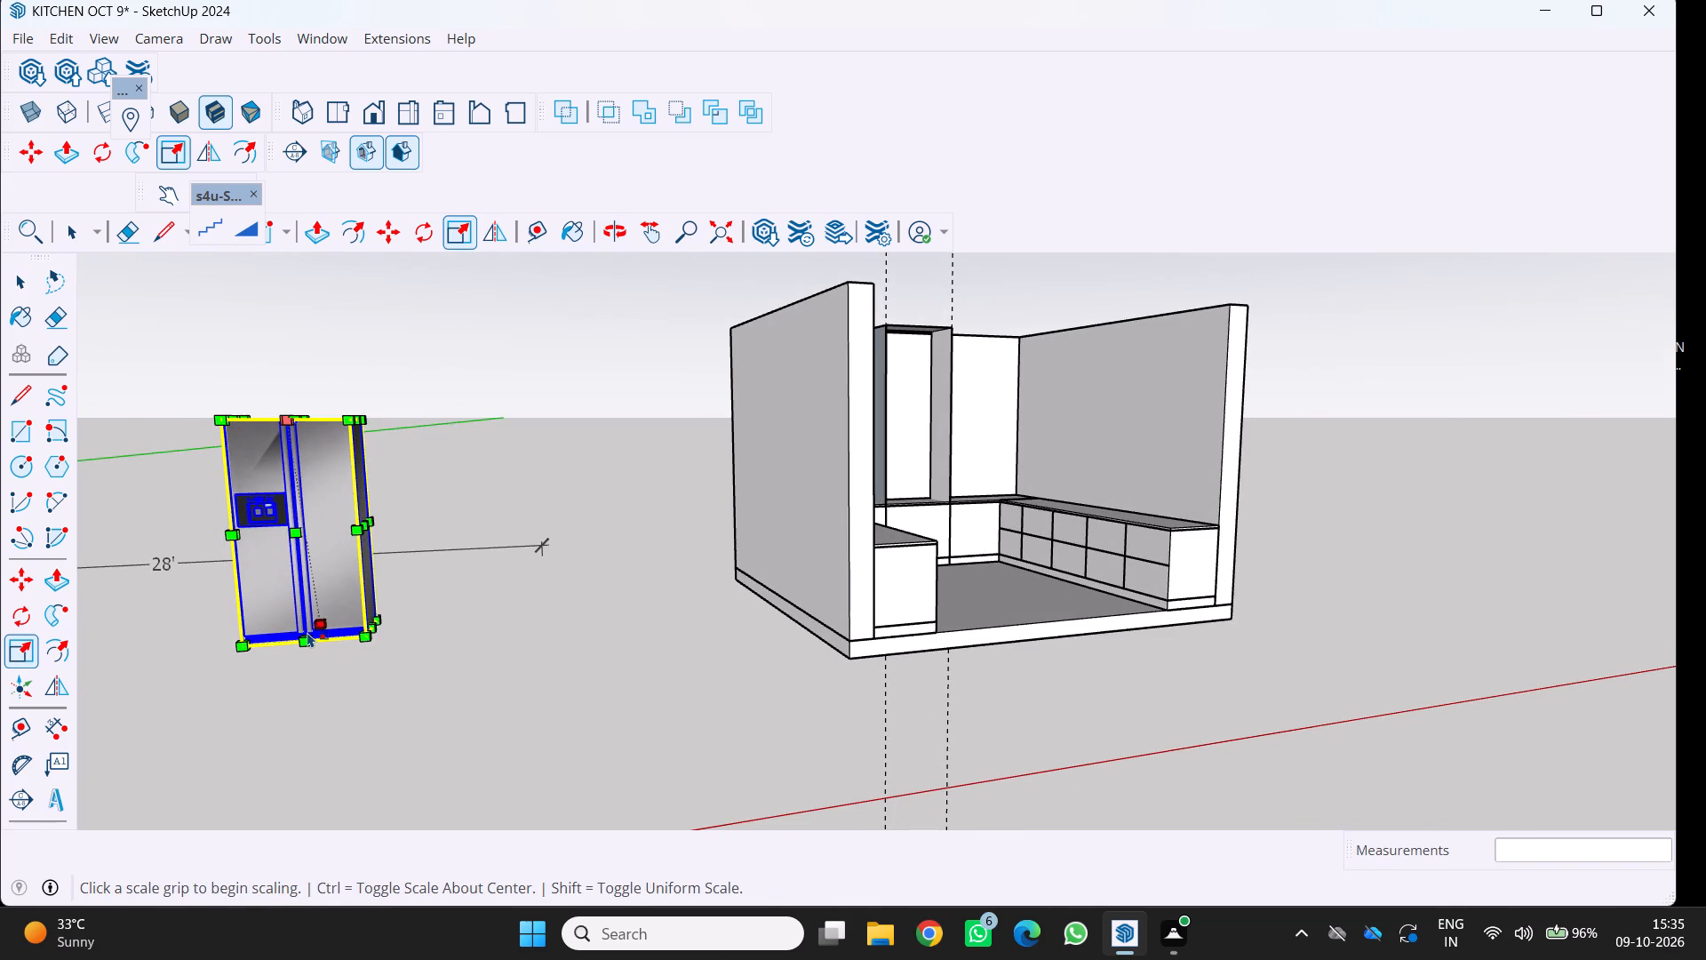
Move the fridge by its lower front corner onto the back-run countertop, inside the tall open housing.
key(m)
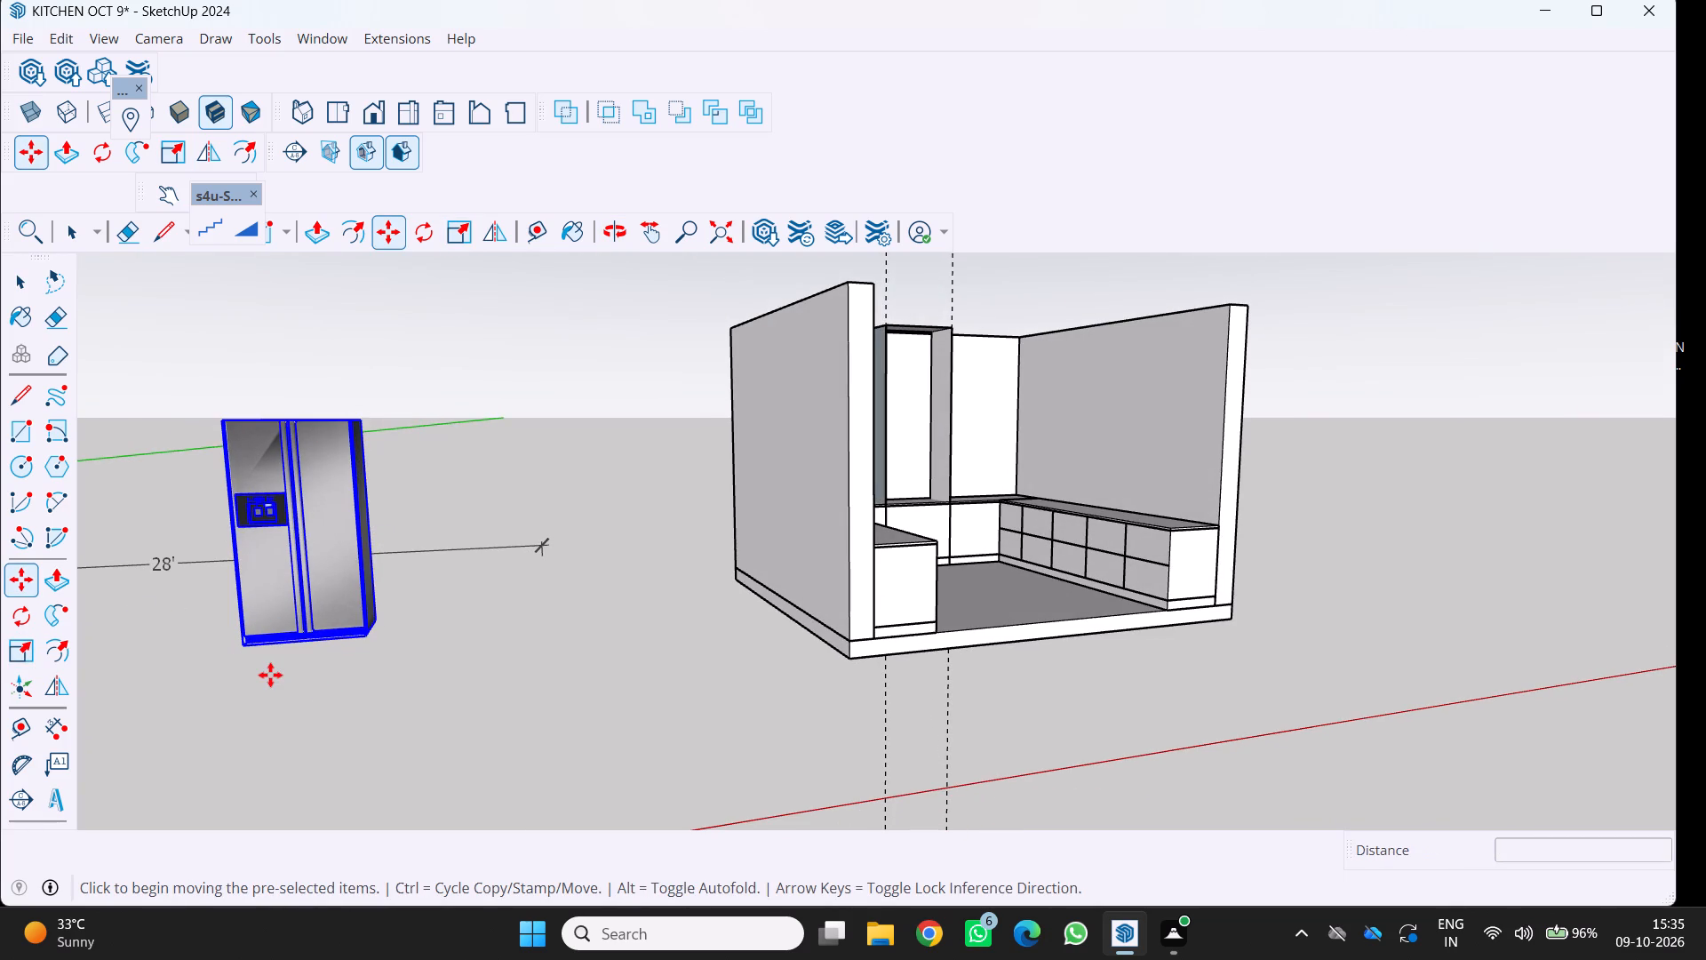
click(362, 632)
scroll(905, 494, up, 3)
middle_drag(964, 453, 594, 708)
scroll(798, 630, up, 2)
middle_drag(939, 556, 1052, 489)
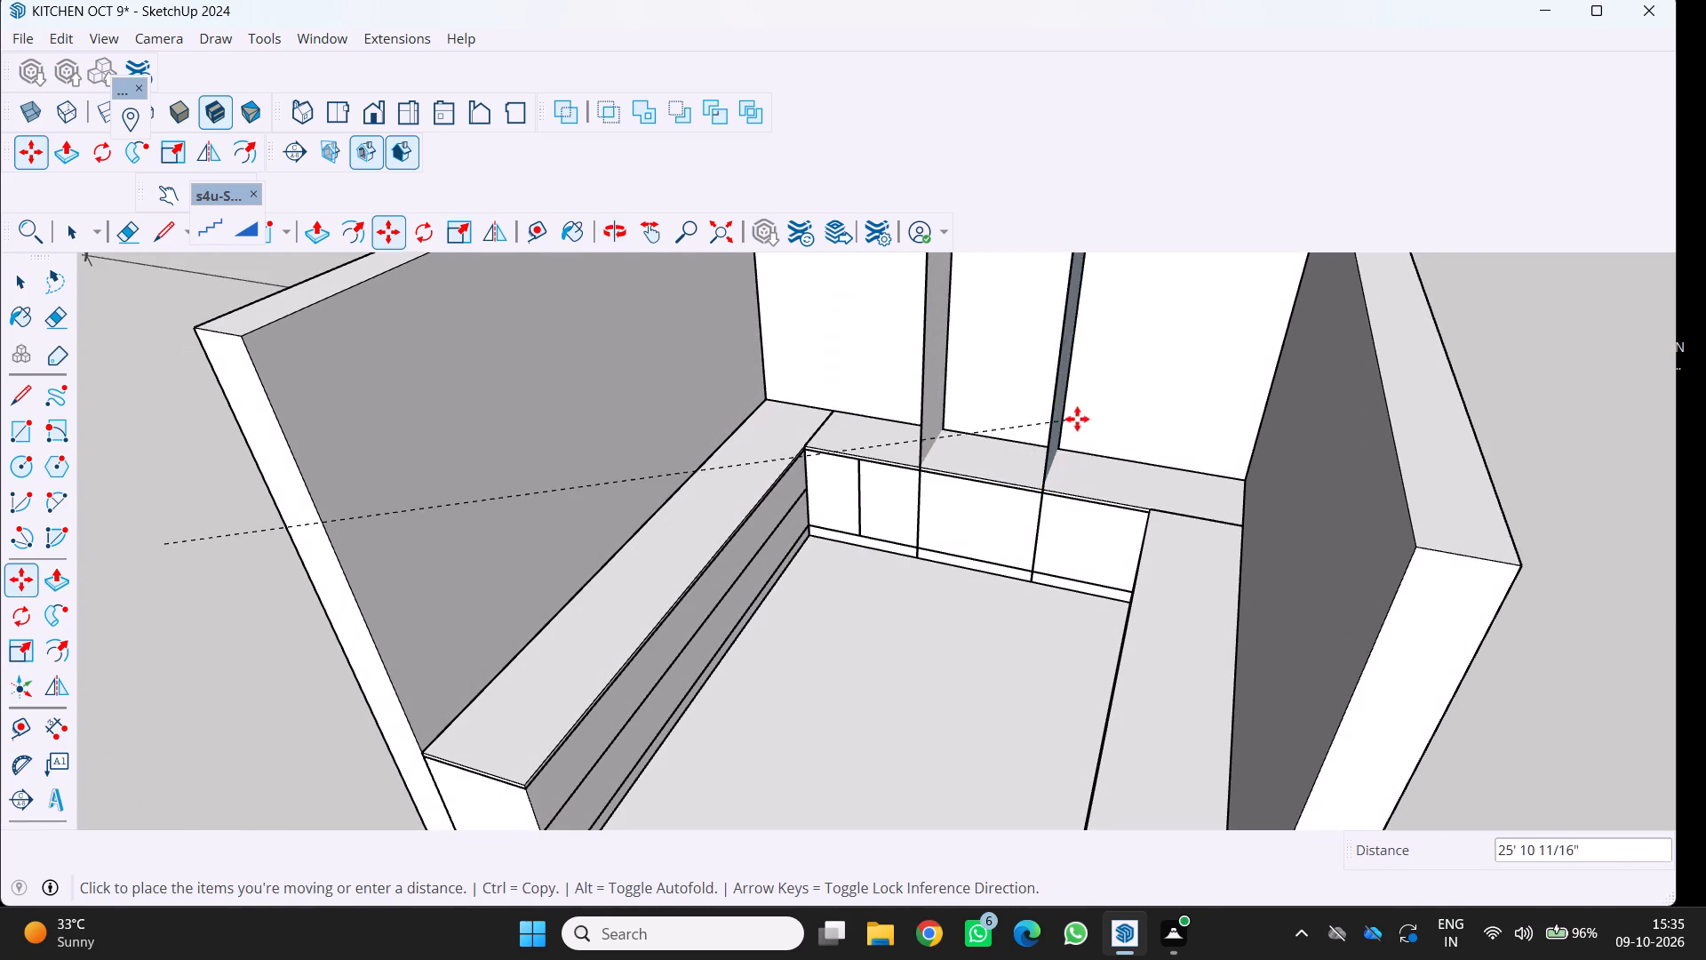
scroll(1039, 465, up, 9)
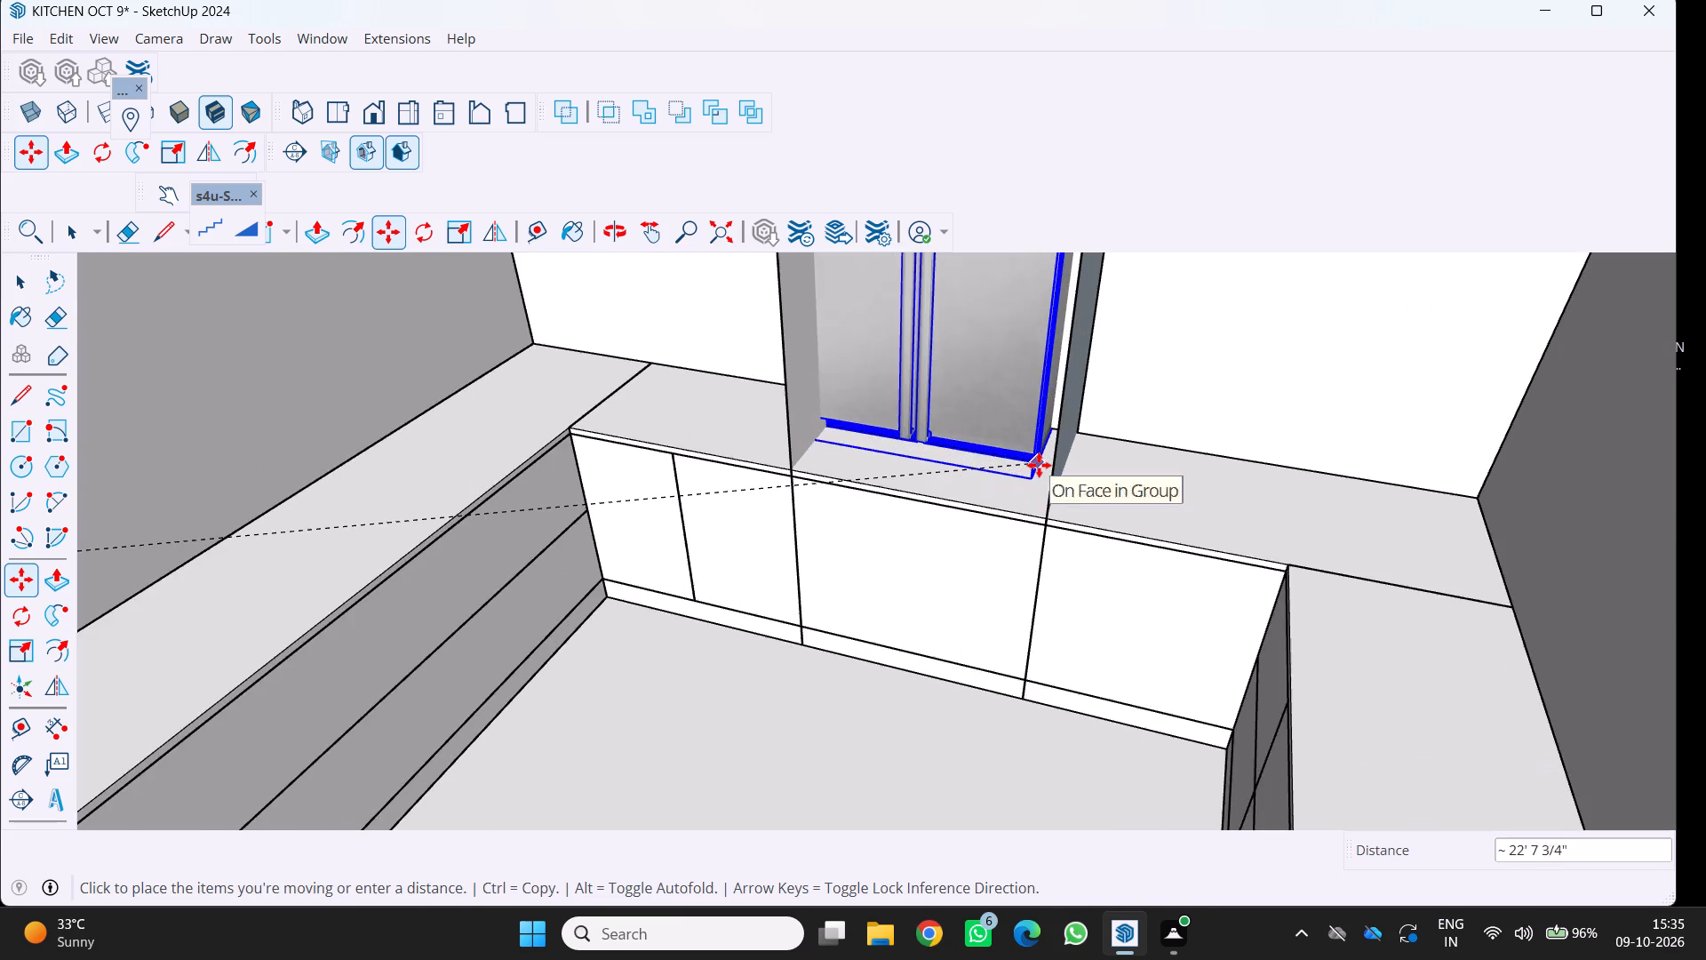
scroll(1039, 465, up, 2)
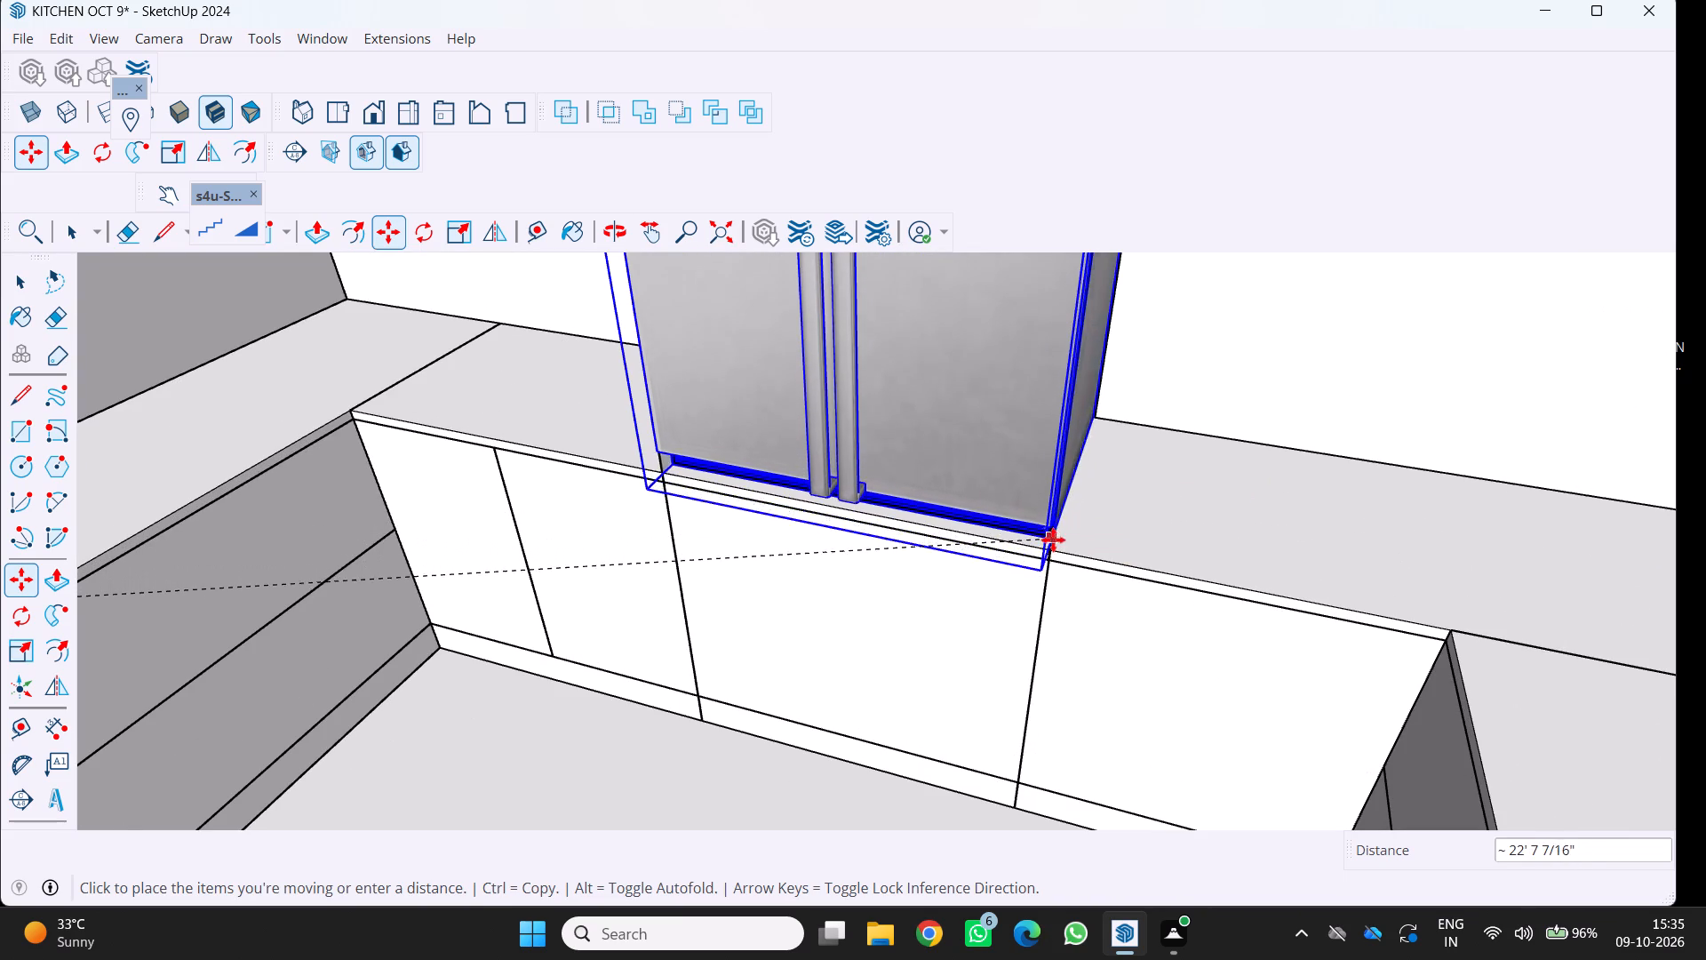
drag(1052, 548, 1044, 556)
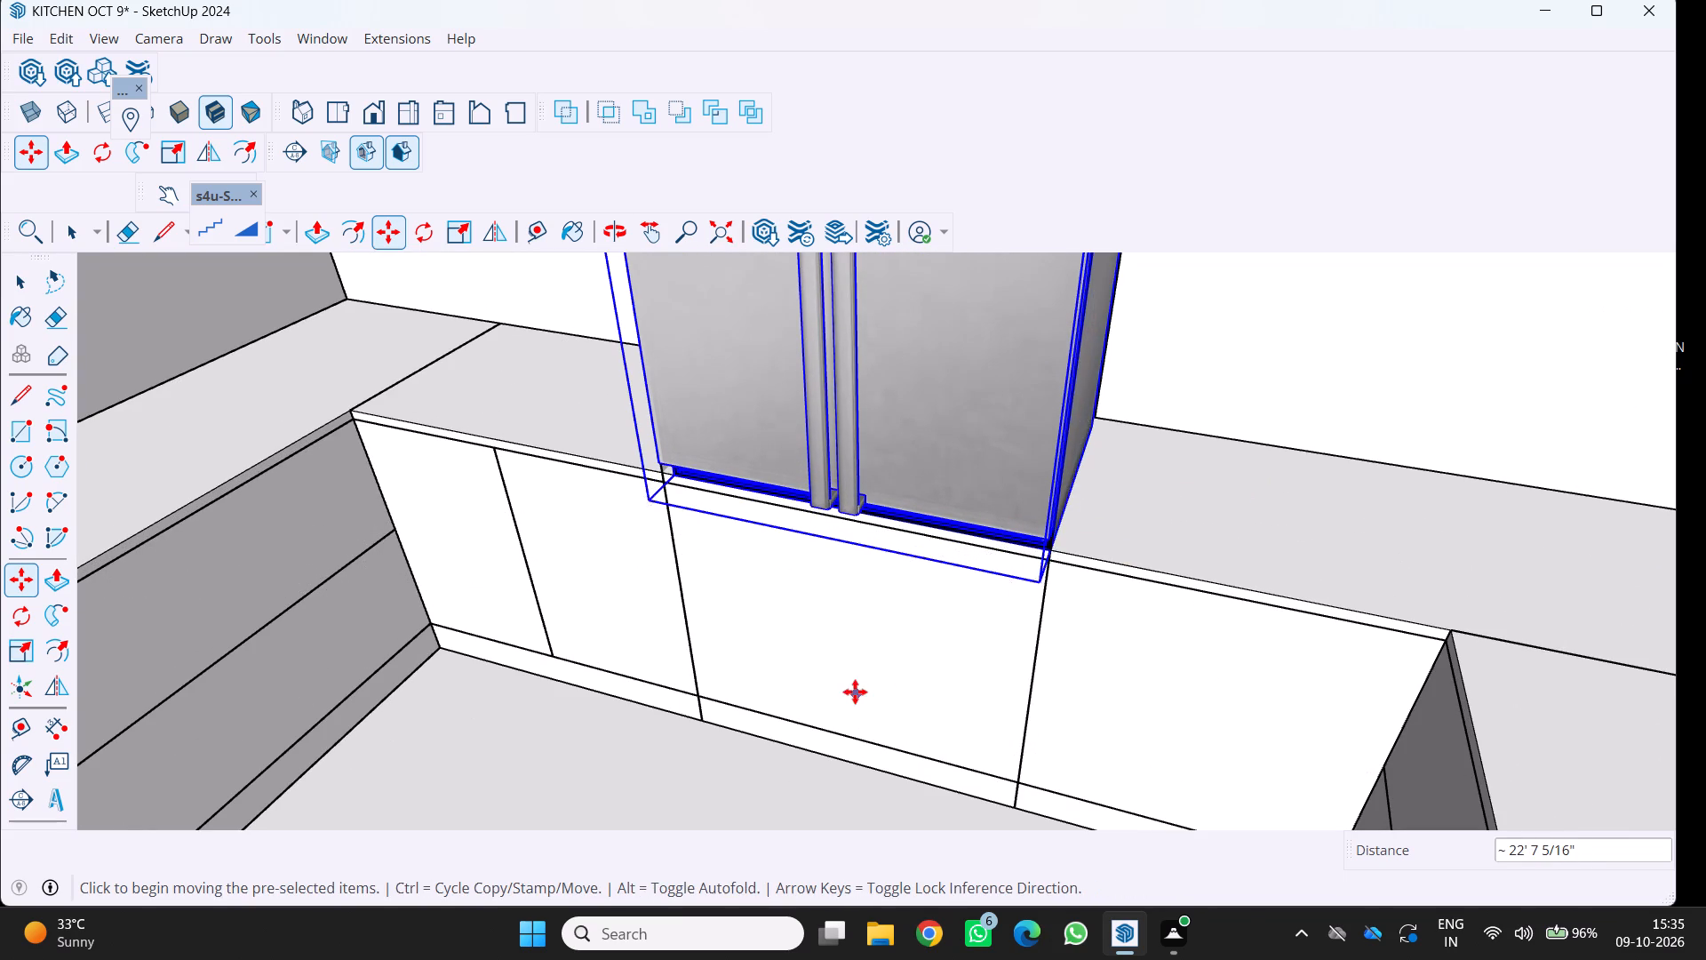
scroll(855, 692, down, 11)
middle_drag(840, 668, 901, 558)
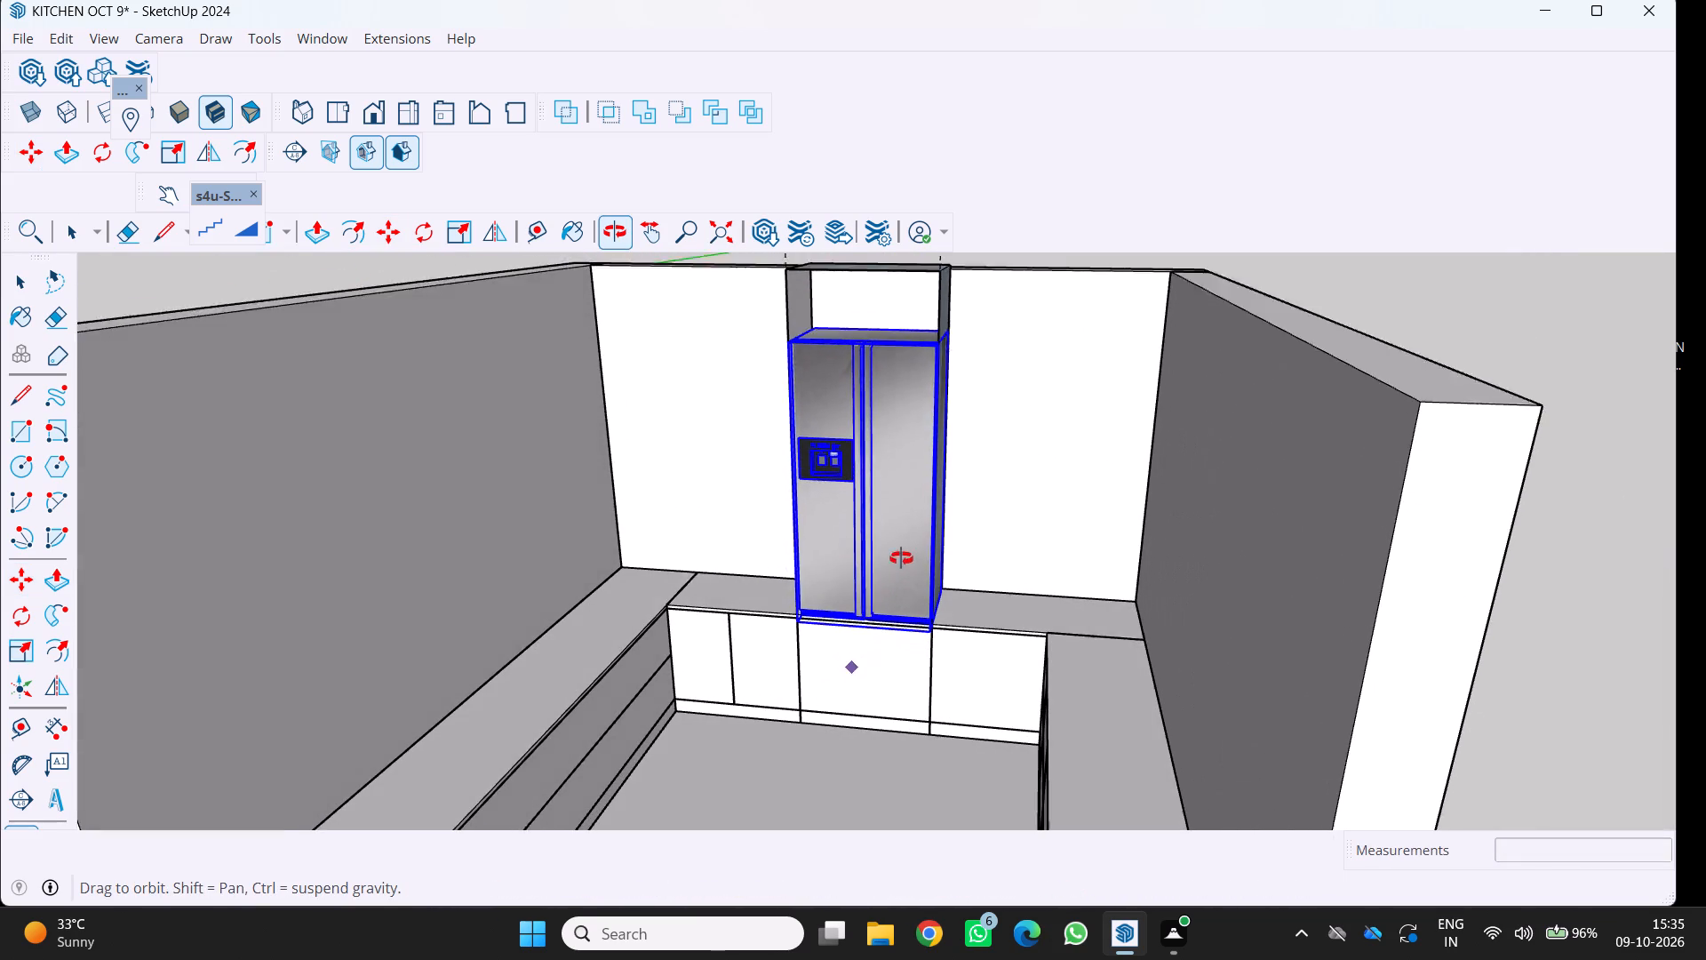
middle_drag(901, 558, 901, 557)
middle_click(901, 557)
key(space)
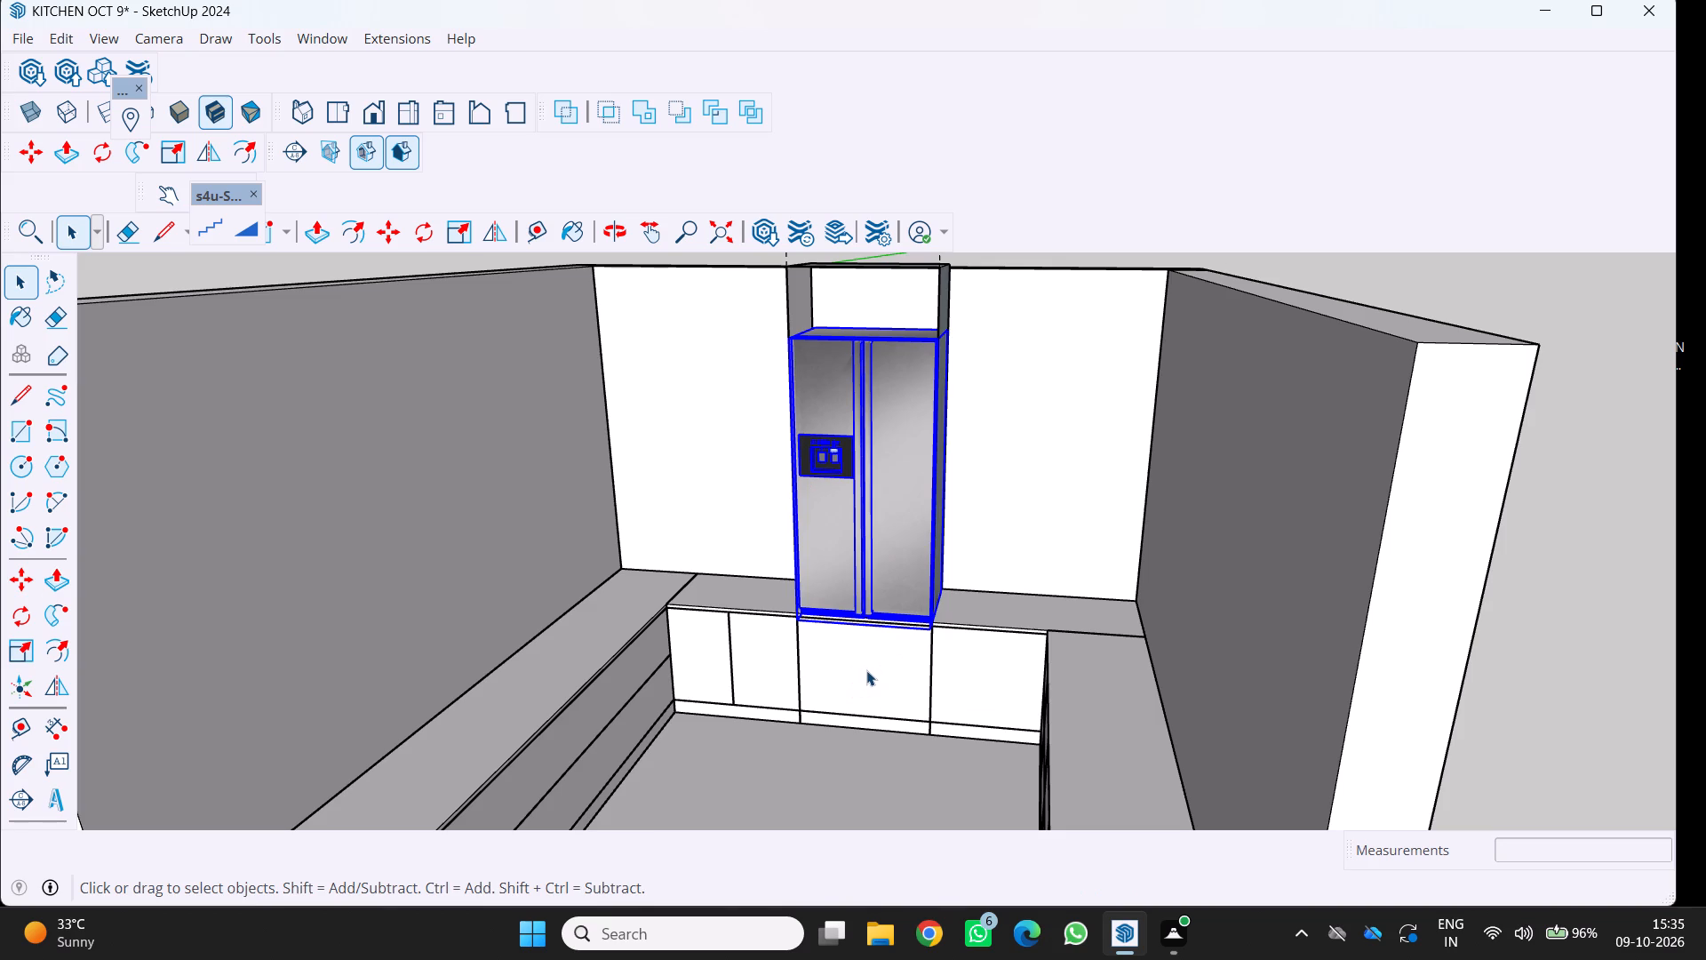
click(771, 748)
Draw a rectangle about 3' by 1' 4" closing the front of the tall housing above the fridge.
scroll(805, 684, down, 3)
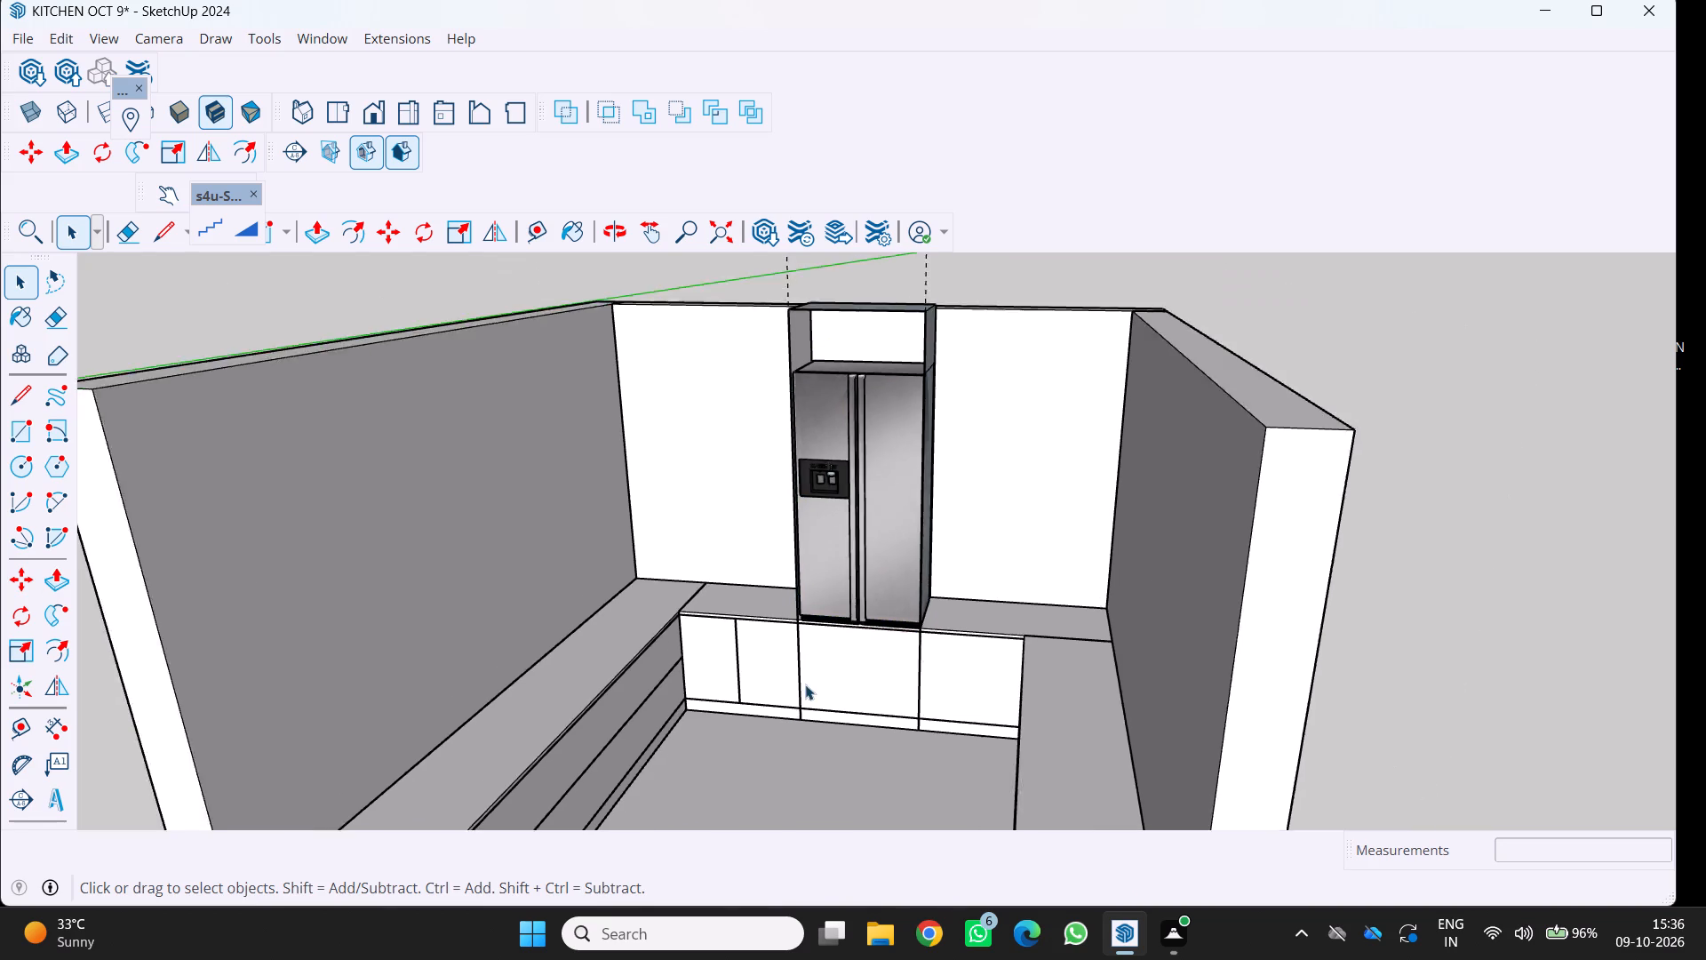
scroll(805, 684, down, 2)
middle_drag(805, 684, 837, 540)
middle_click(837, 540)
scroll(808, 495, up, 6)
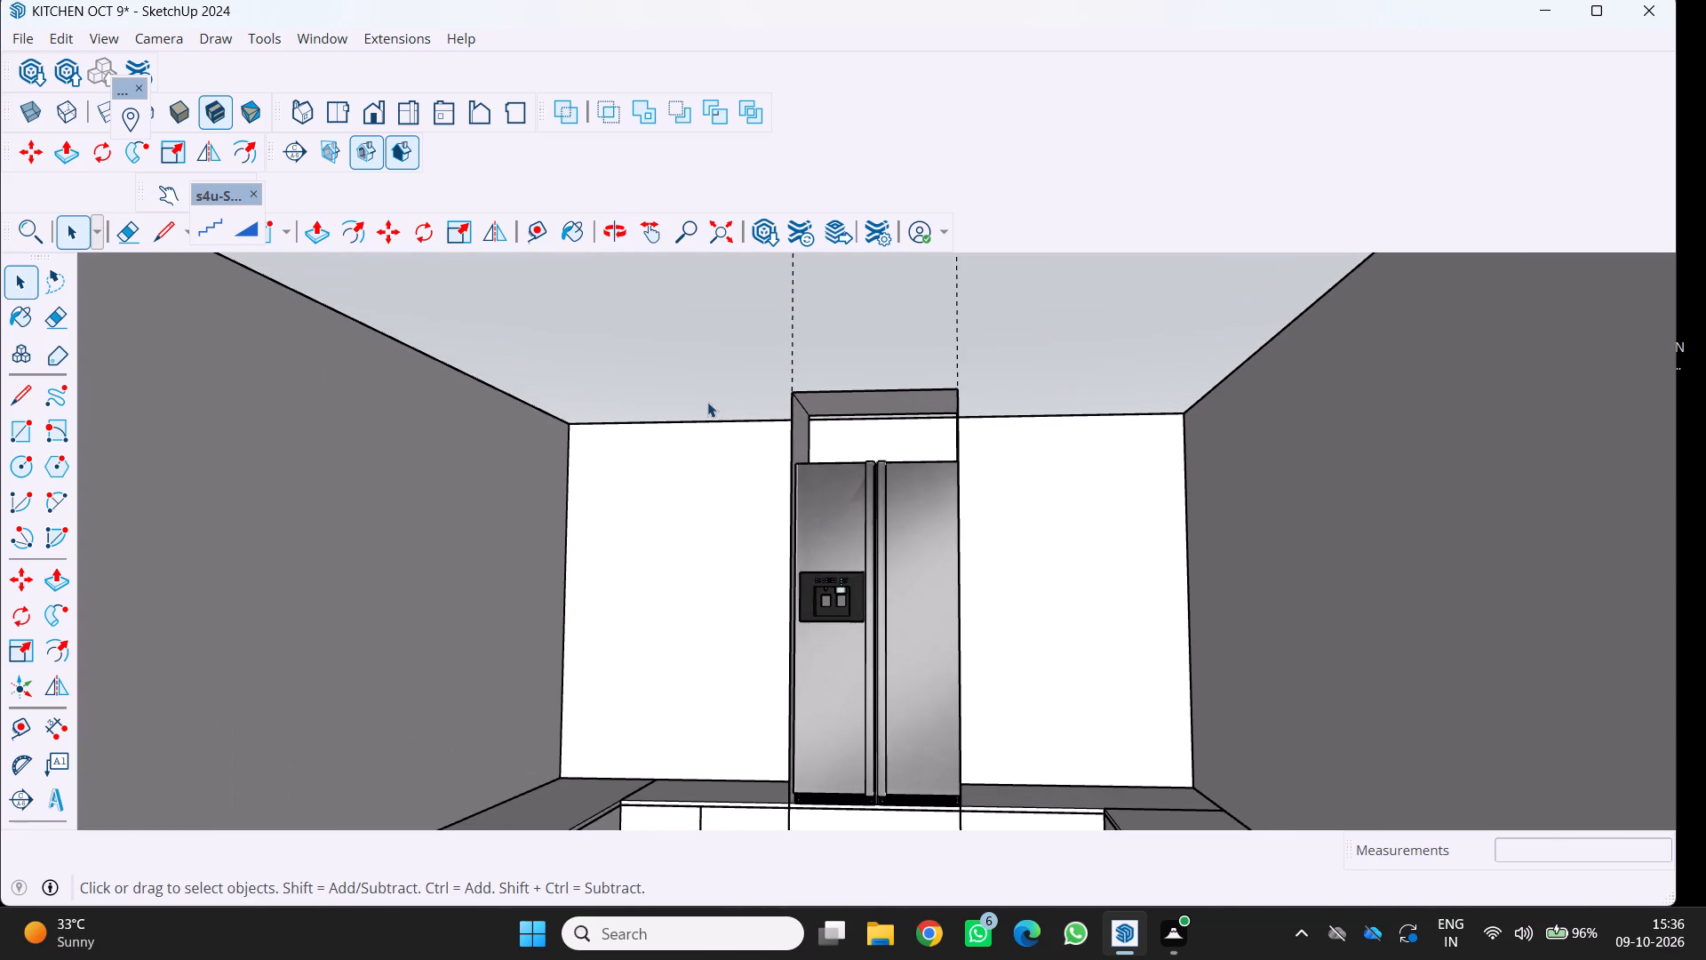
scroll(717, 401, down, 1)
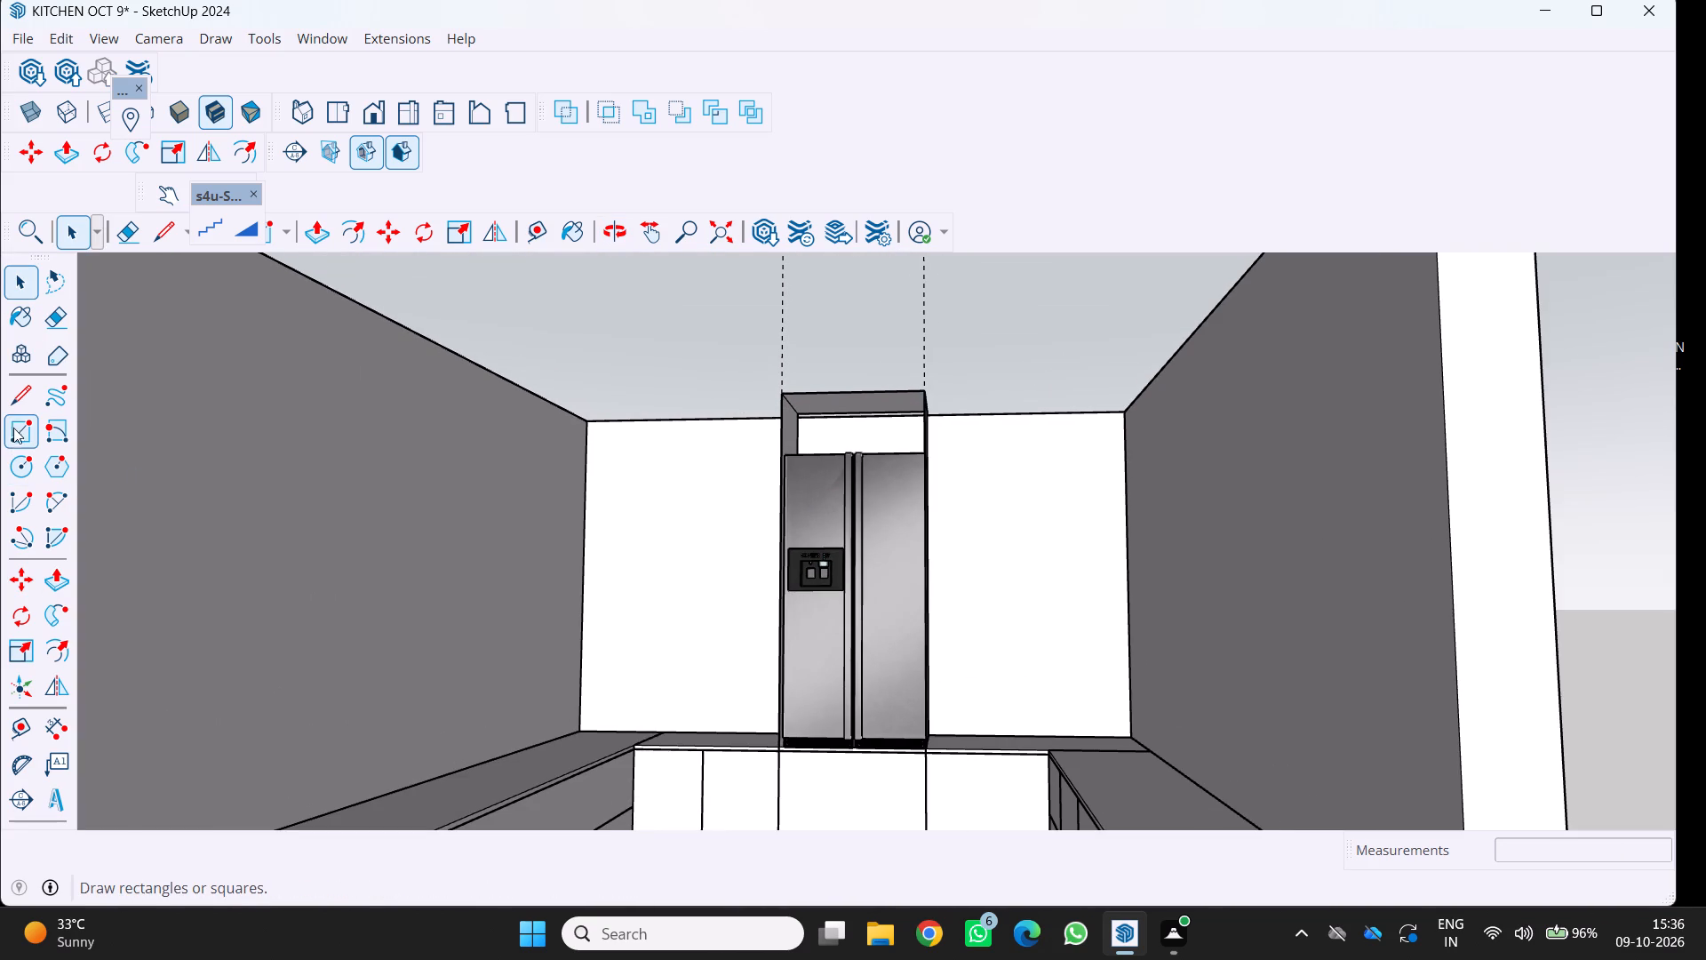
click(12, 422)
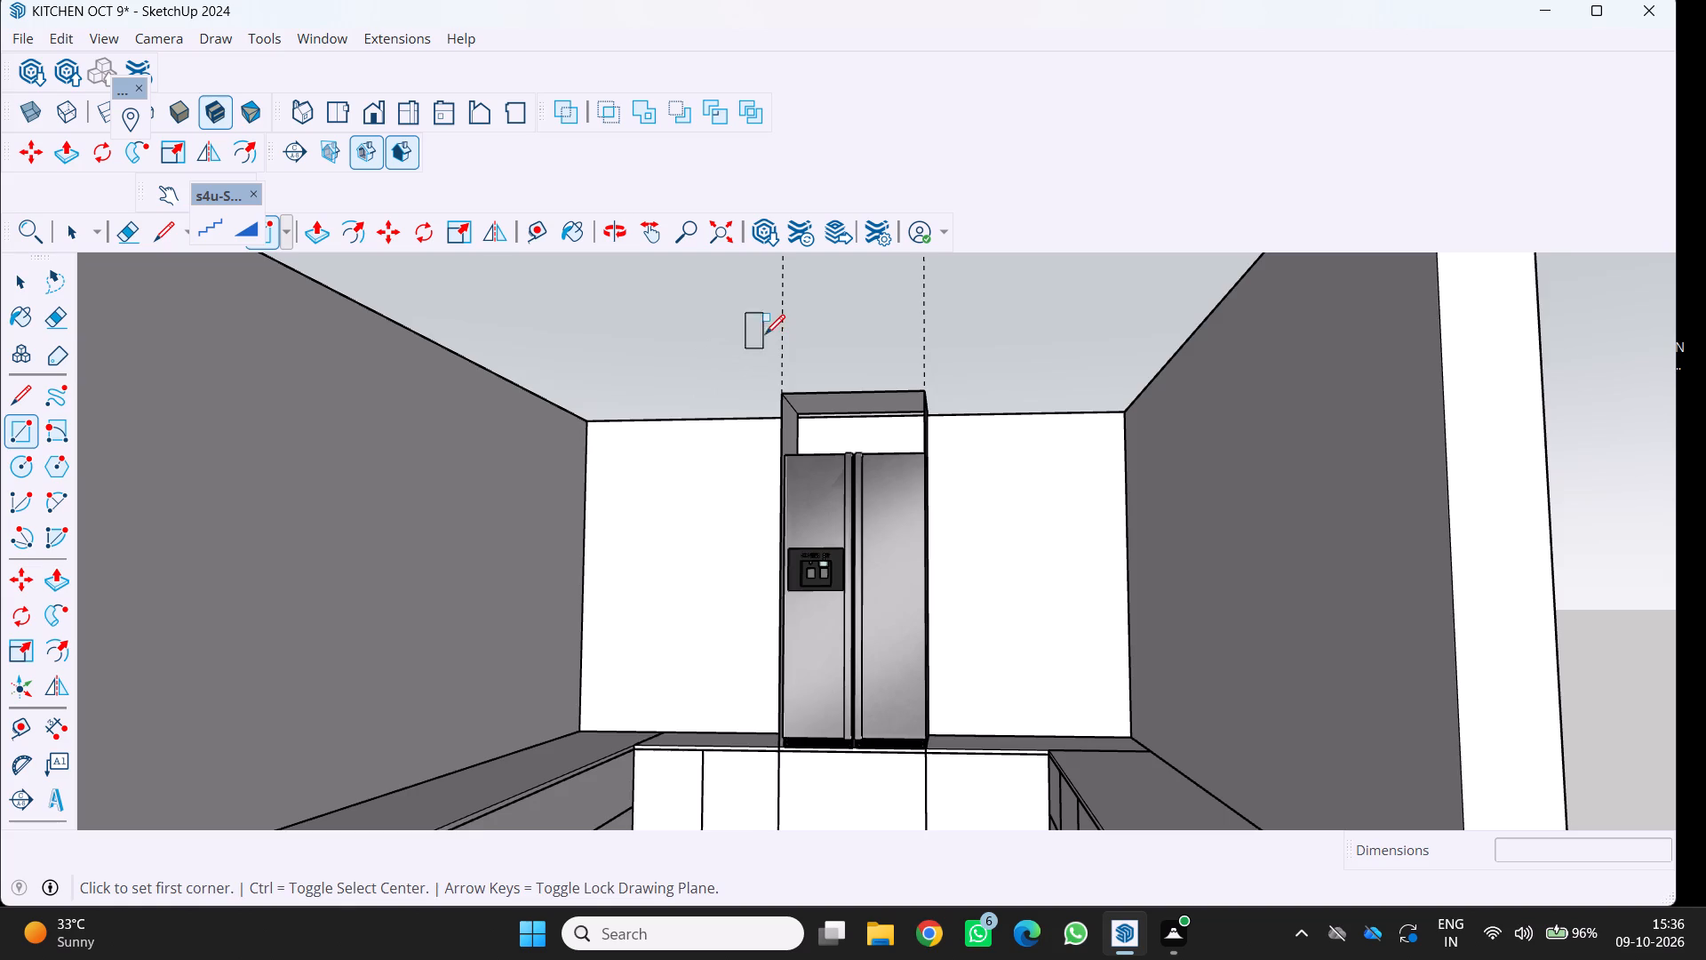
middle_drag(805, 395, 813, 470)
middle_click(813, 470)
scroll(729, 367, up, 6)
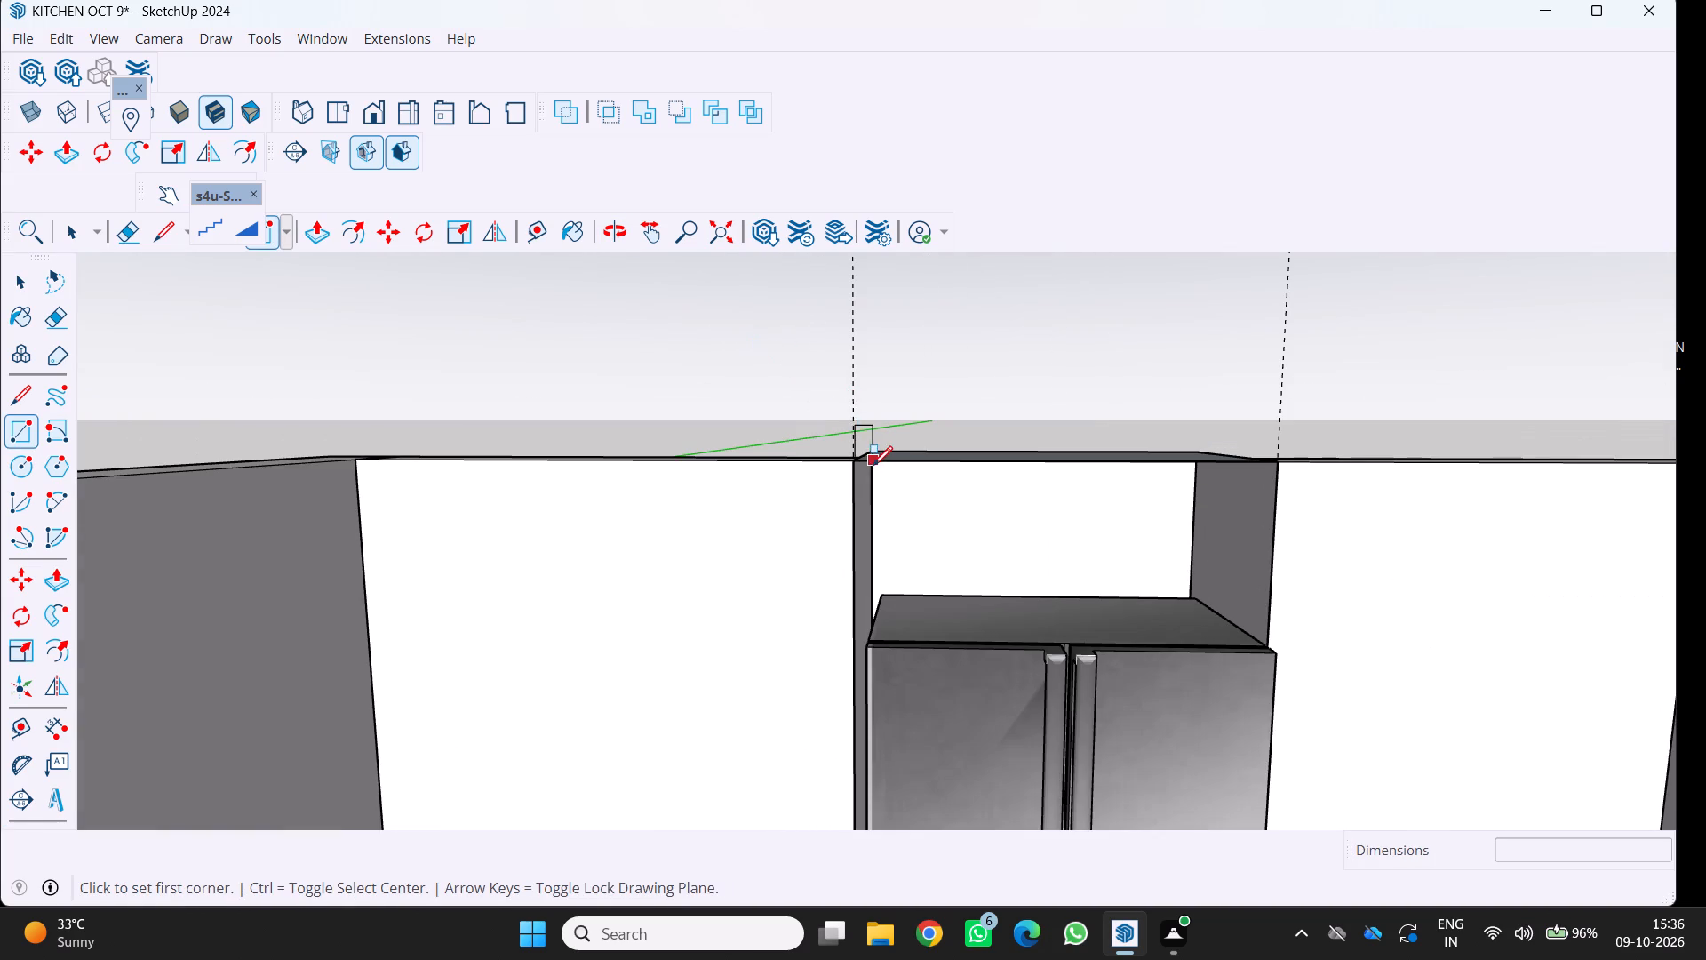
click(857, 464)
scroll(1157, 588, down, 3)
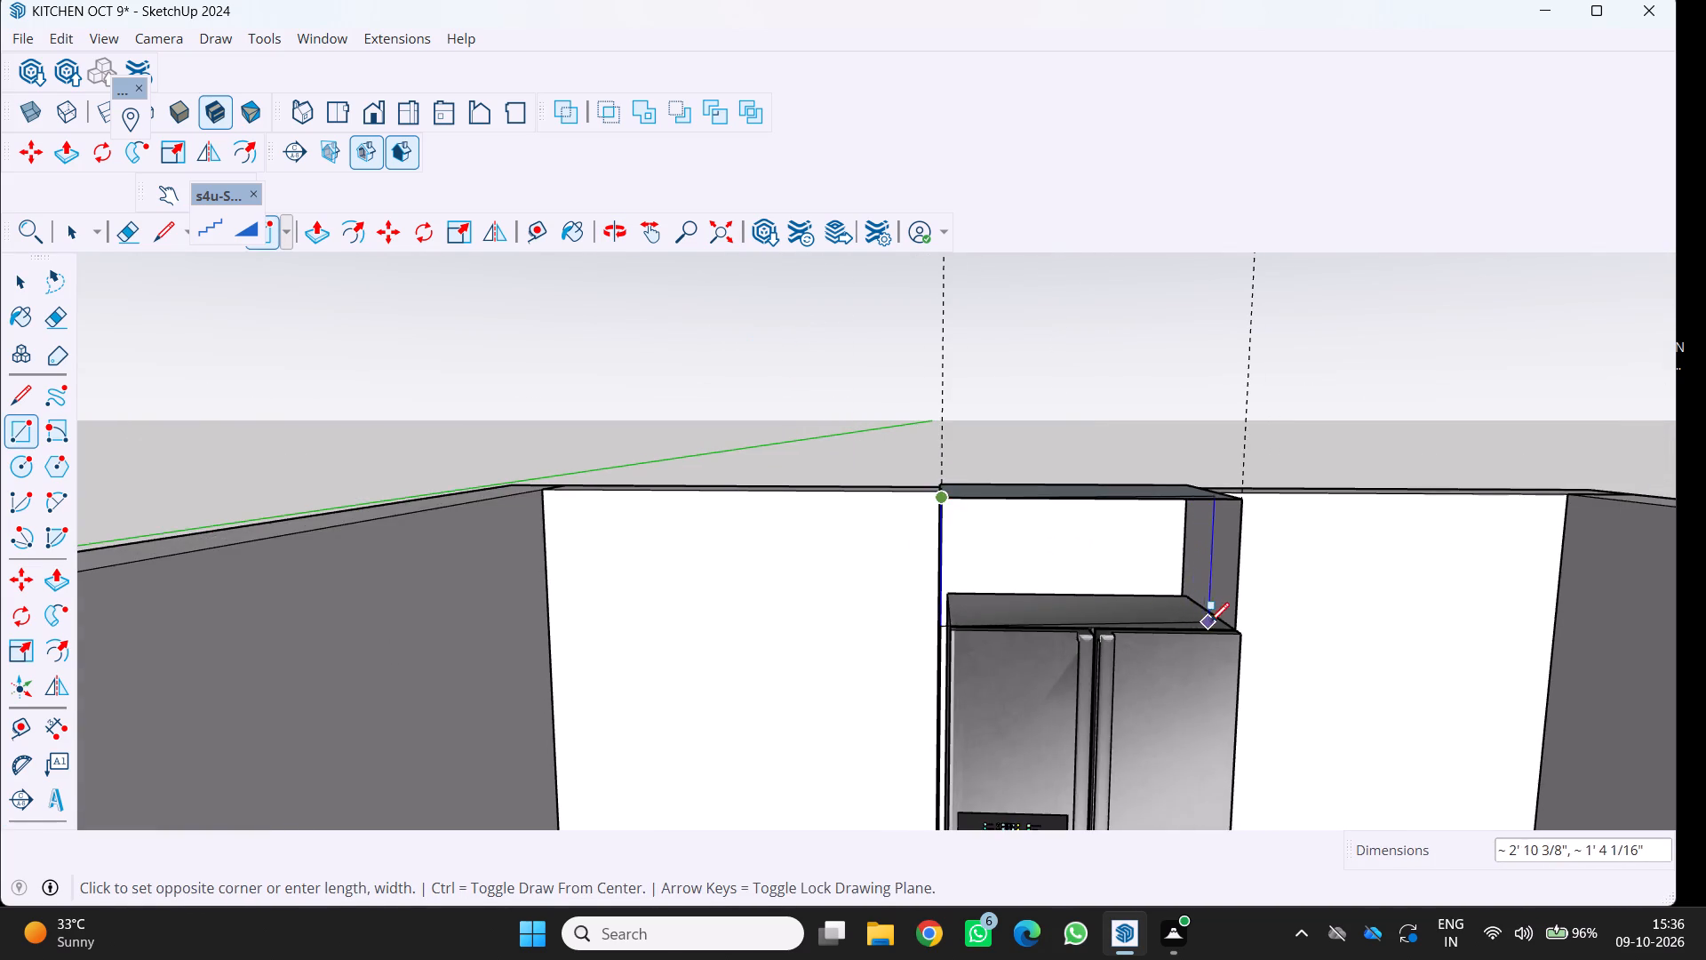
scroll(1212, 622, up, 17)
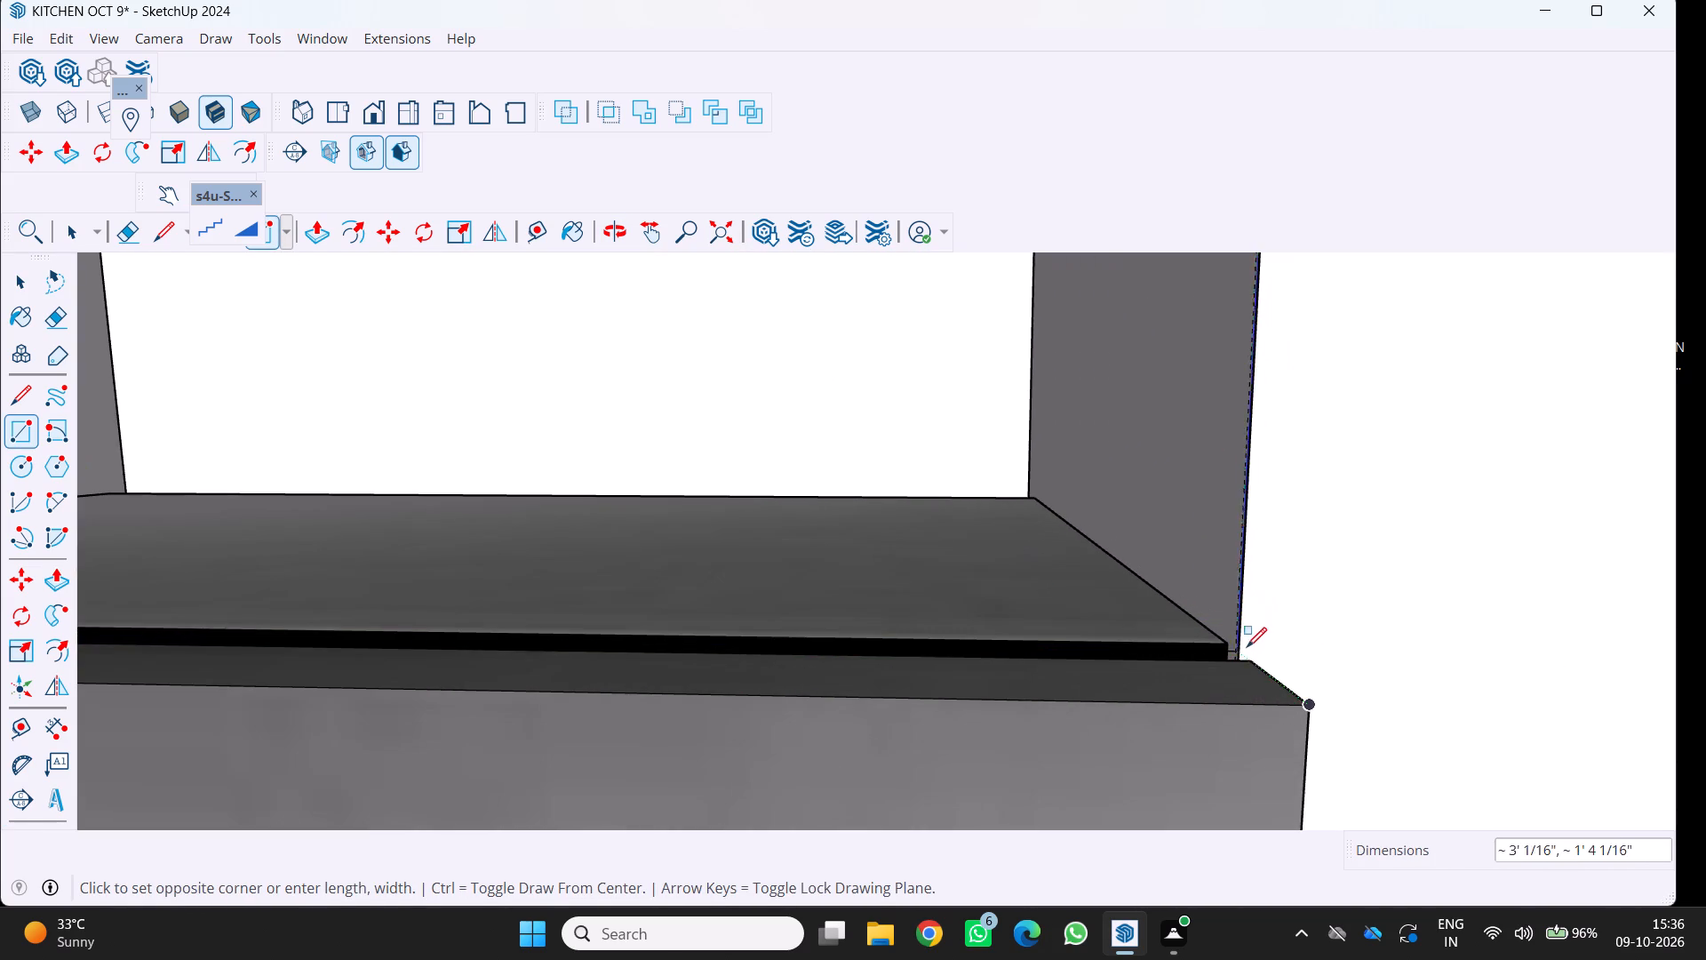
click(1236, 661)
scroll(1232, 658, down, 20)
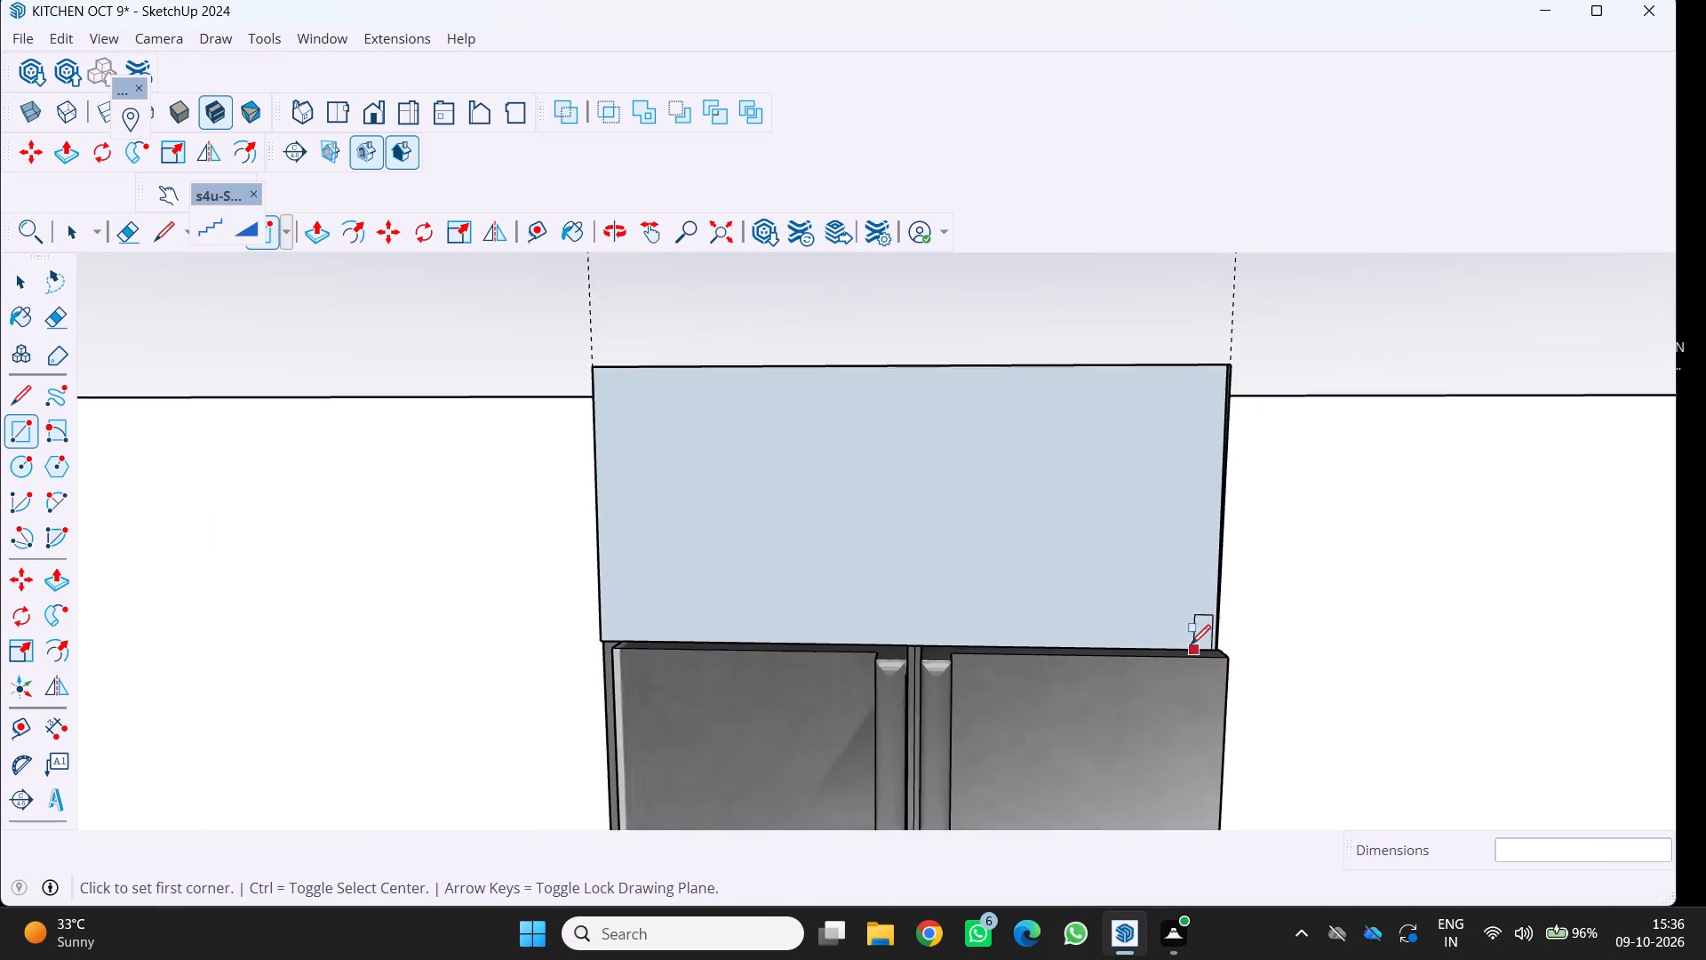
scroll(1191, 644, down, 5)
scroll(880, 667, down, 4)
Examine from above how the top of the tall fridge housing meets the back wall.
middle_drag(924, 532, 1056, 701)
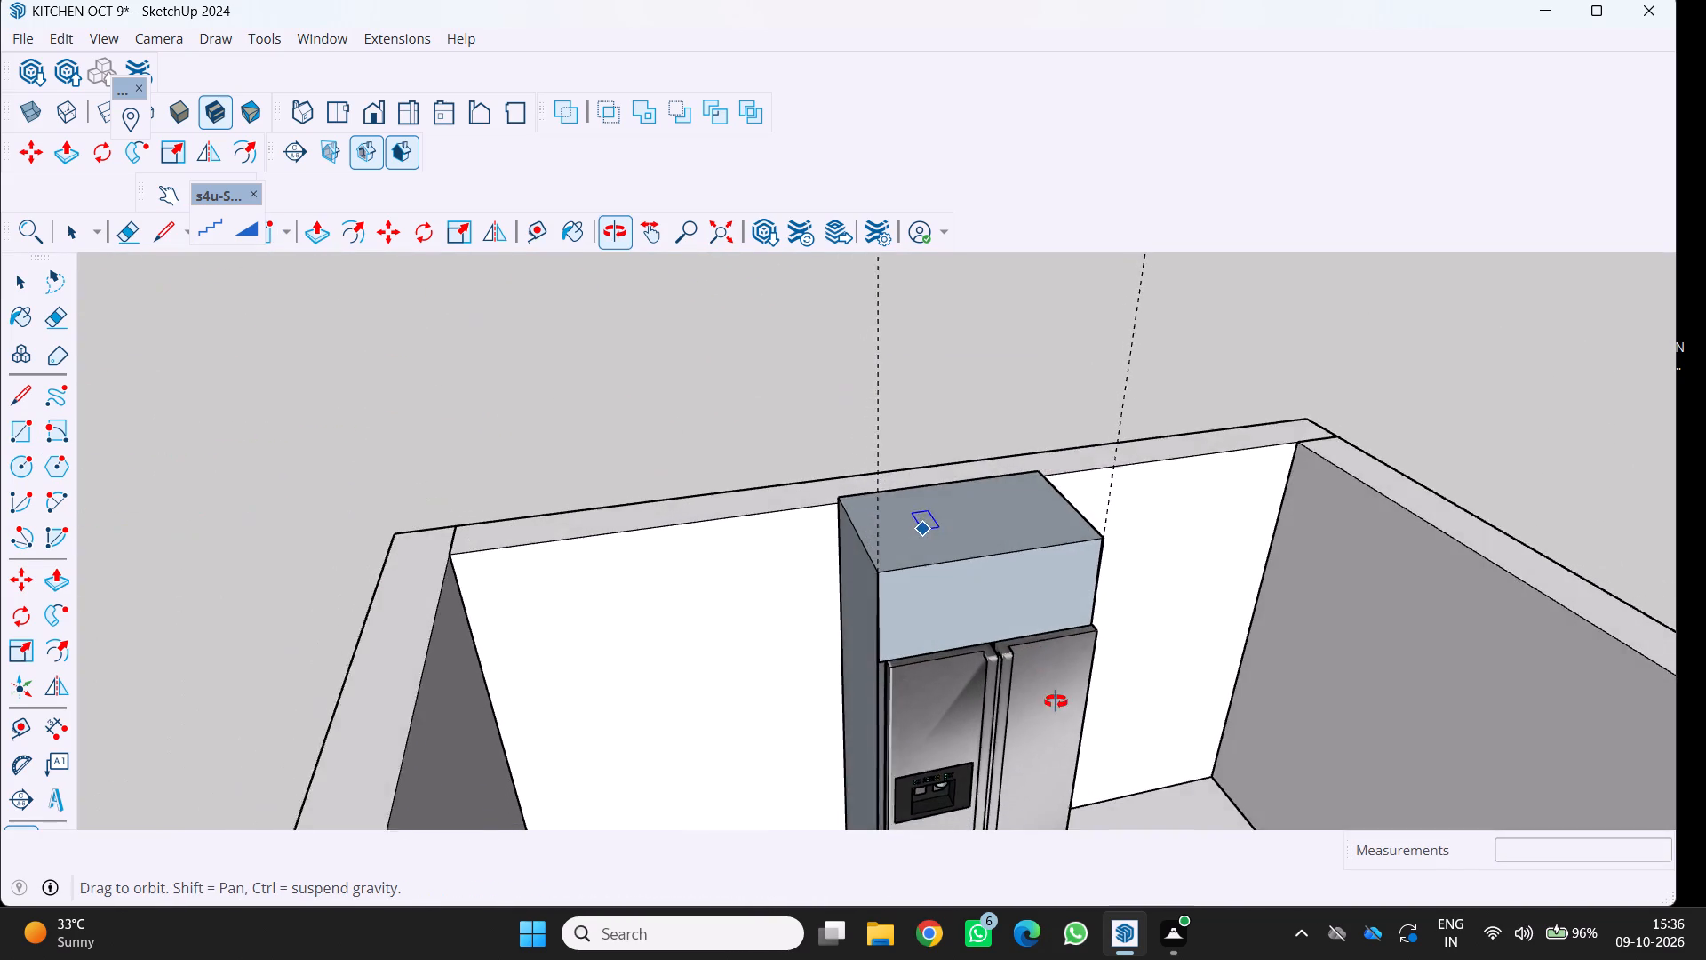
middle_drag(1056, 701, 1060, 710)
scroll(931, 476, up, 1)
middle_drag(937, 477, 1084, 633)
scroll(820, 480, up, 4)
middle_drag(819, 476, 933, 552)
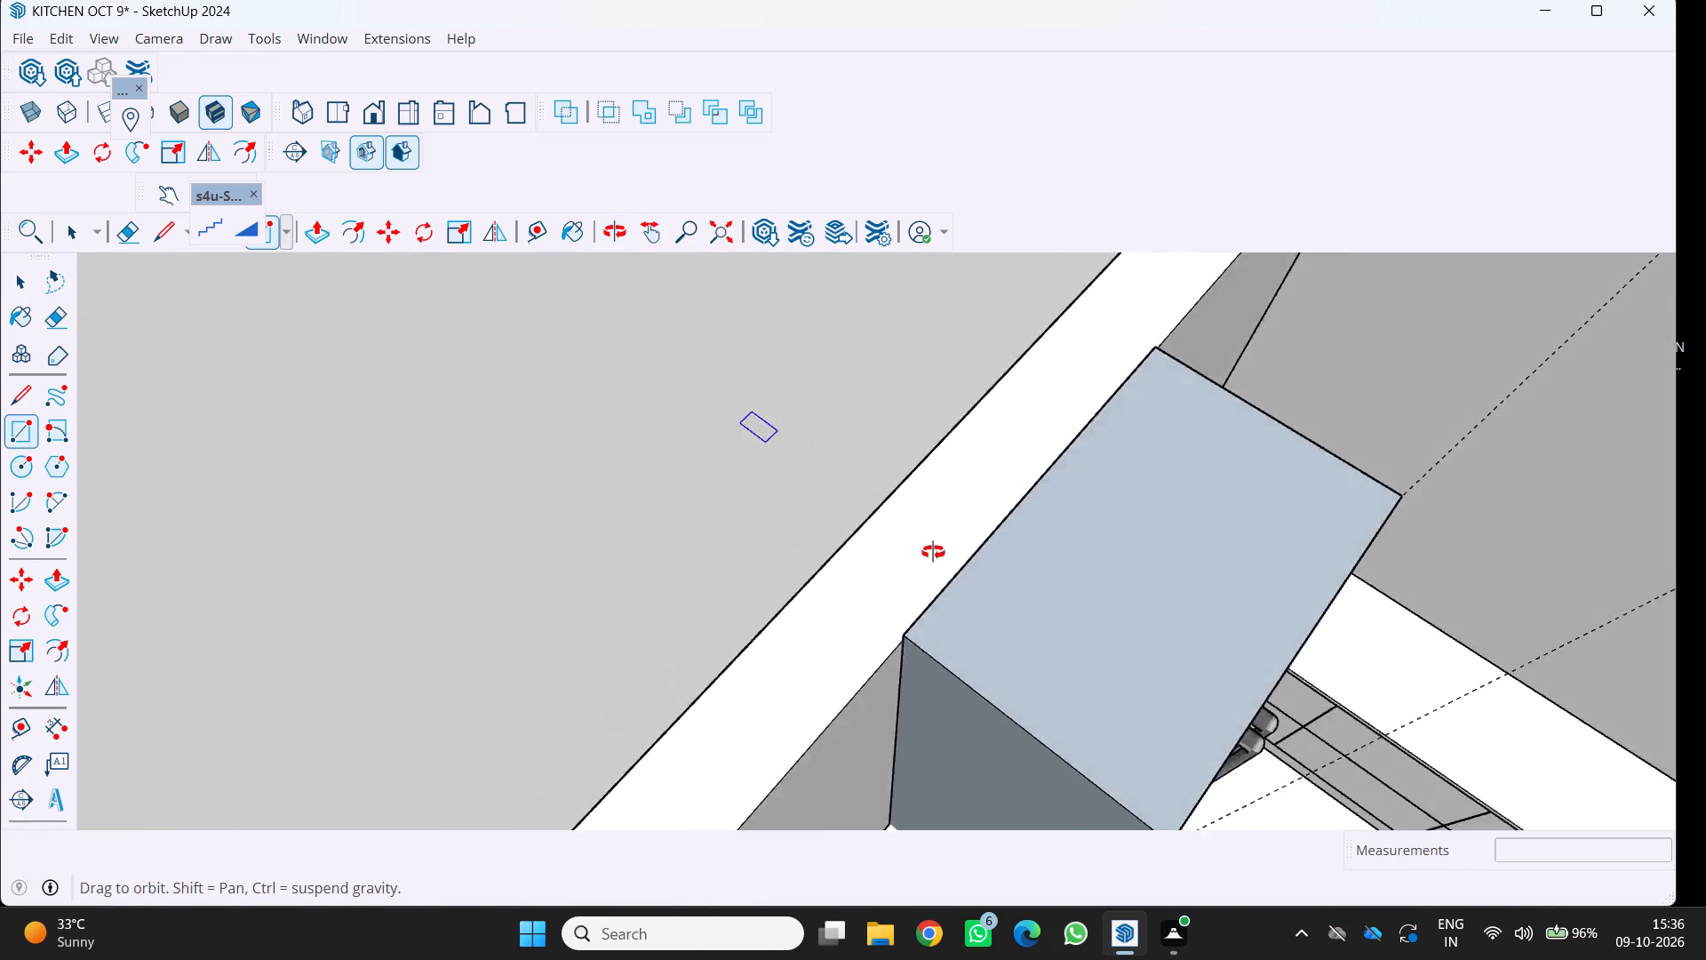
middle_drag(933, 552, 1040, 605)
scroll(1008, 603, up, 1)
scroll(1007, 475, up, 4)
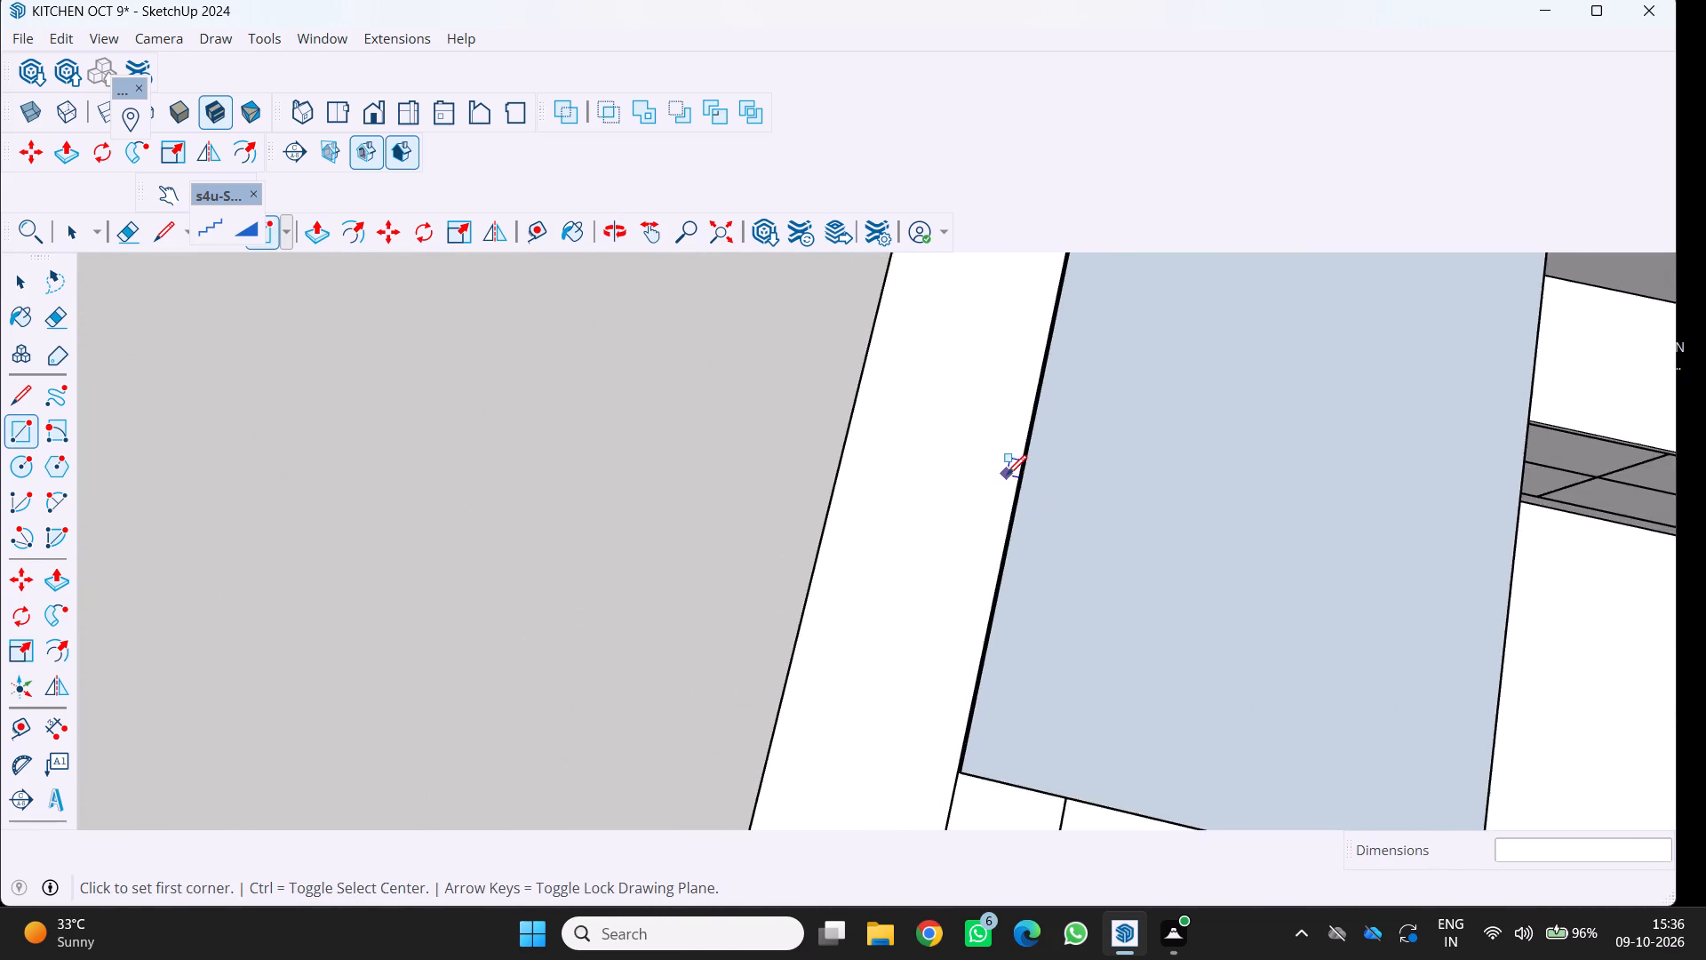
scroll(1007, 475, up, 20)
scroll(1007, 475, up, 1)
scroll(1030, 477, down, 7)
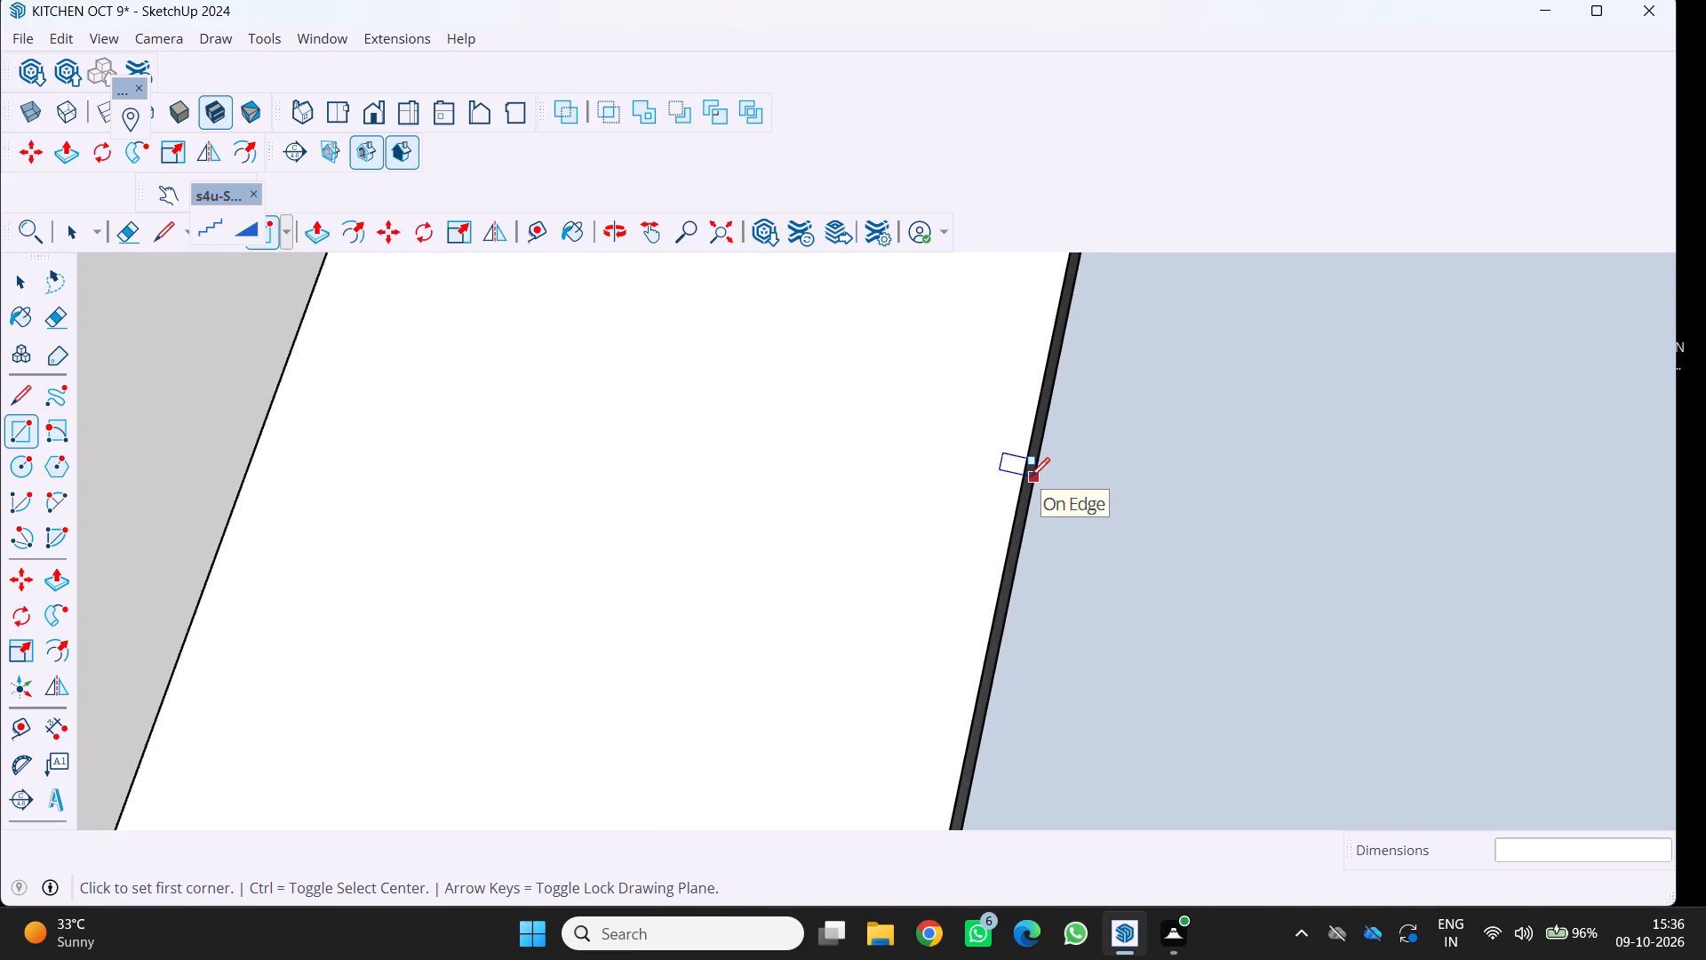
scroll(1030, 477, up, 4)
scroll(1030, 477, down, 20)
scroll(1030, 477, down, 6)
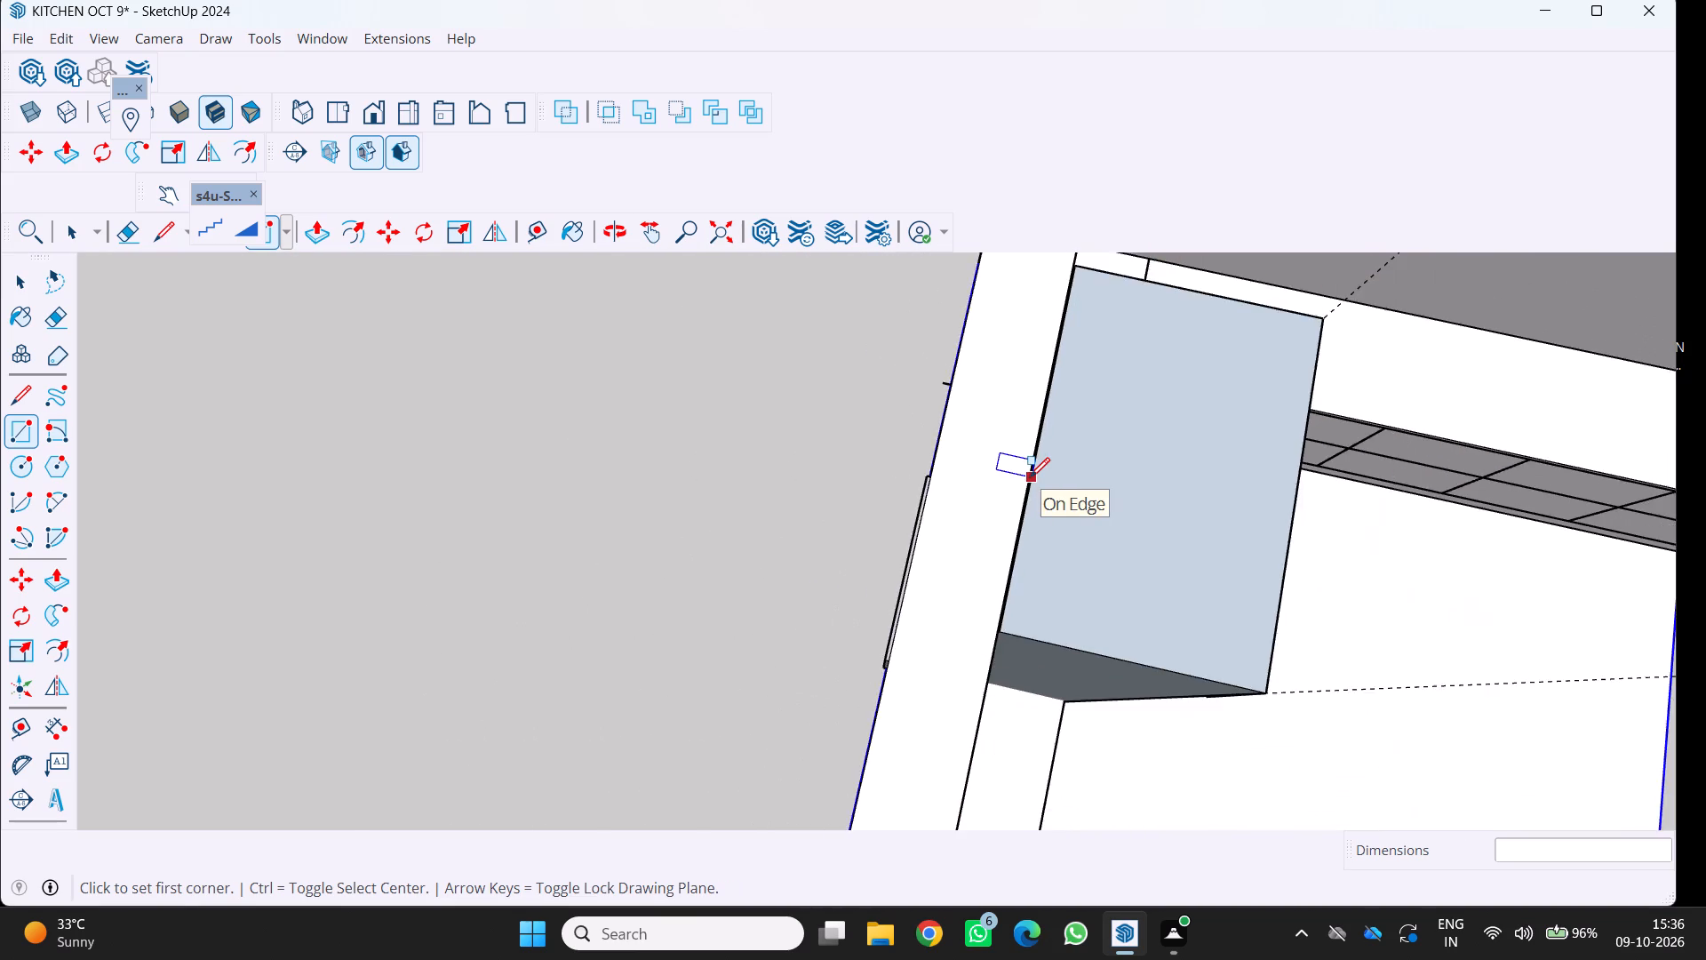
Review the fridge housing, base units, countertops and side walls of the kitchen from several angles.
scroll(1030, 477, down, 6)
middle_drag(1030, 477, 785, 406)
scroll(688, 448, down, 4)
middle_drag(686, 448, 459, 346)
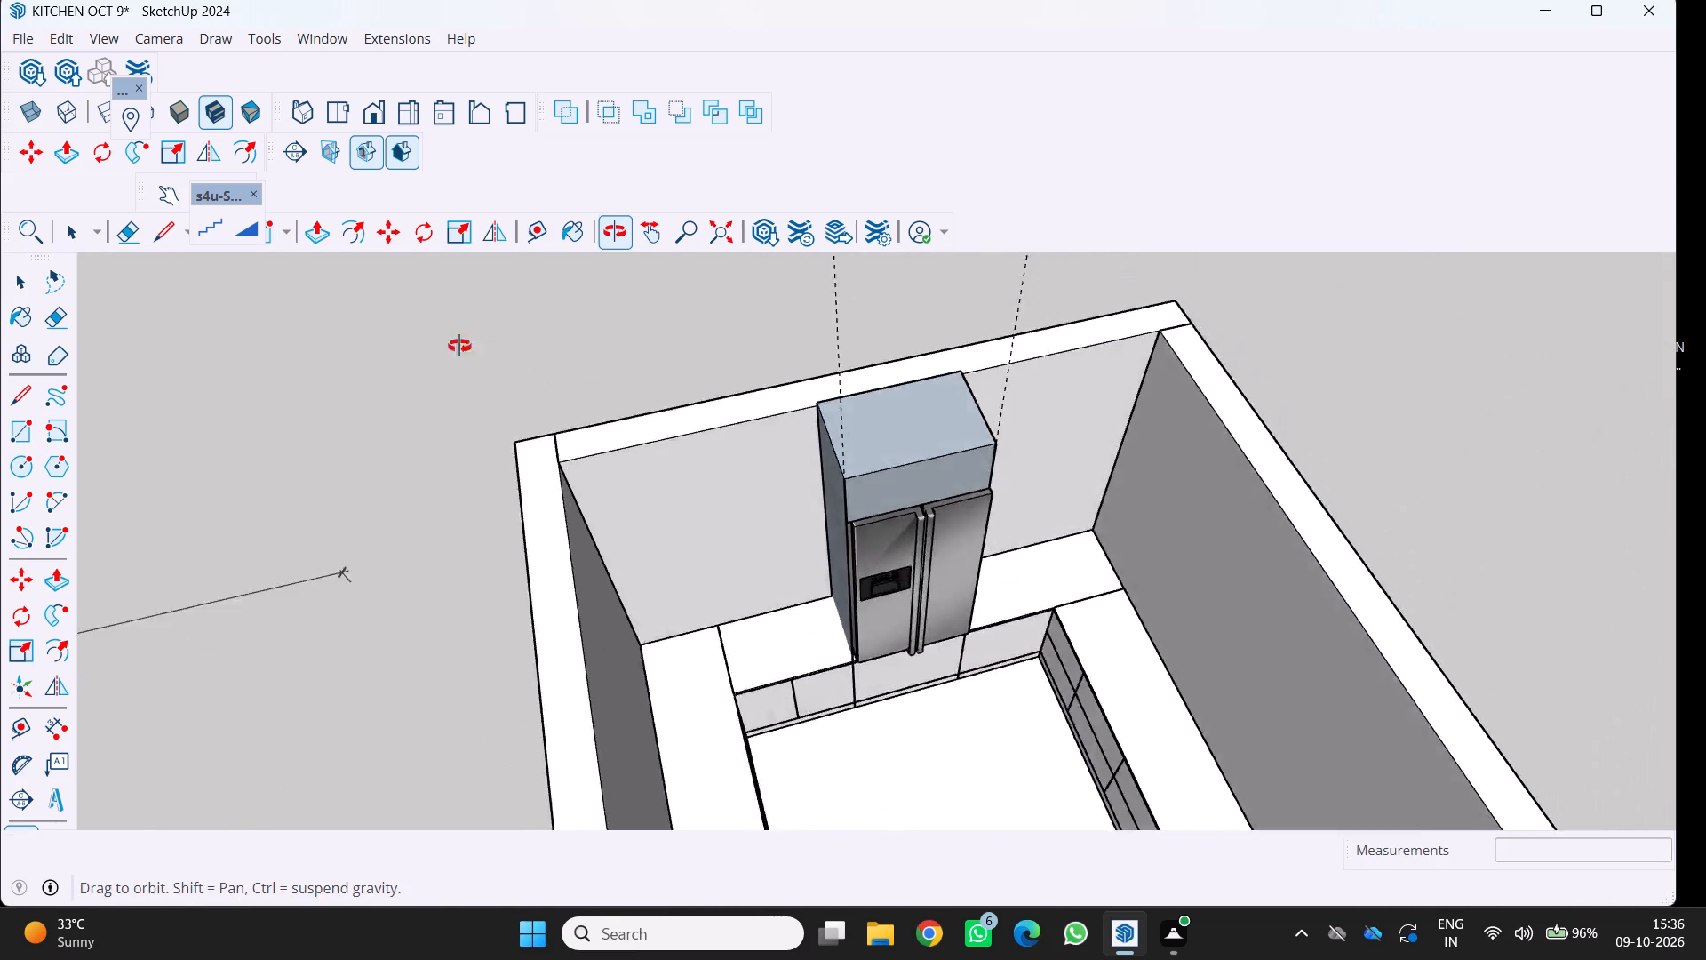
middle_drag(459, 346, 410, 340)
middle_drag(836, 470, 728, 322)
scroll(806, 431, up, 1)
scroll(733, 339, up, 3)
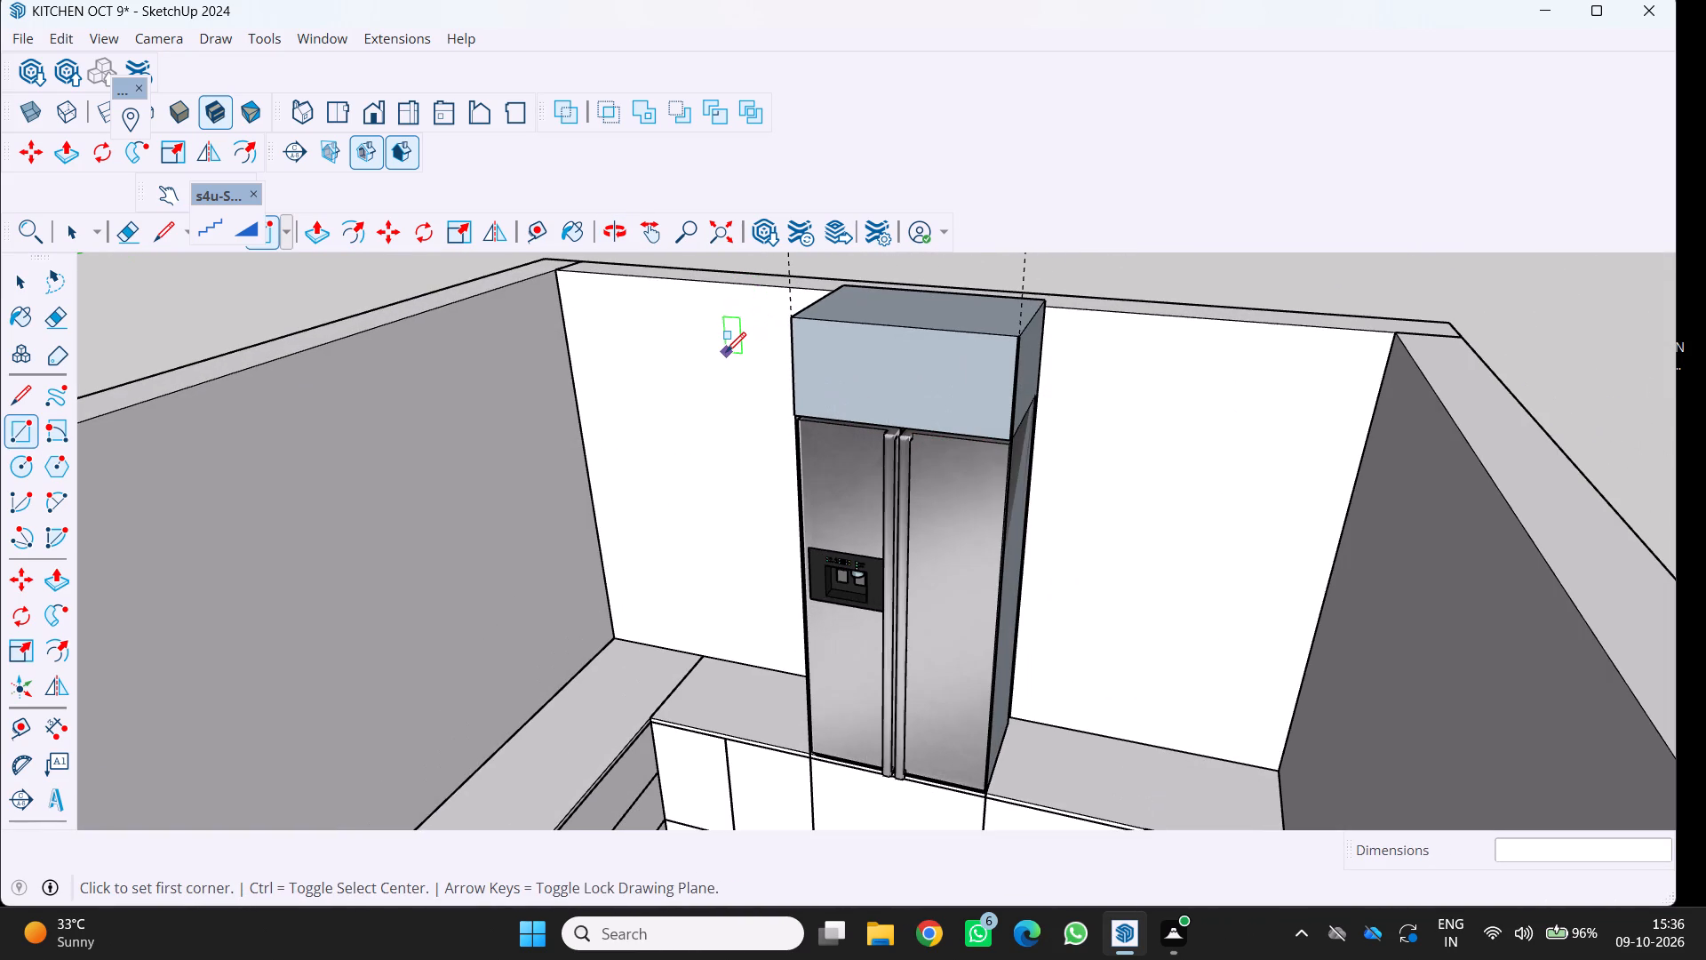
scroll(717, 356, down, 4)
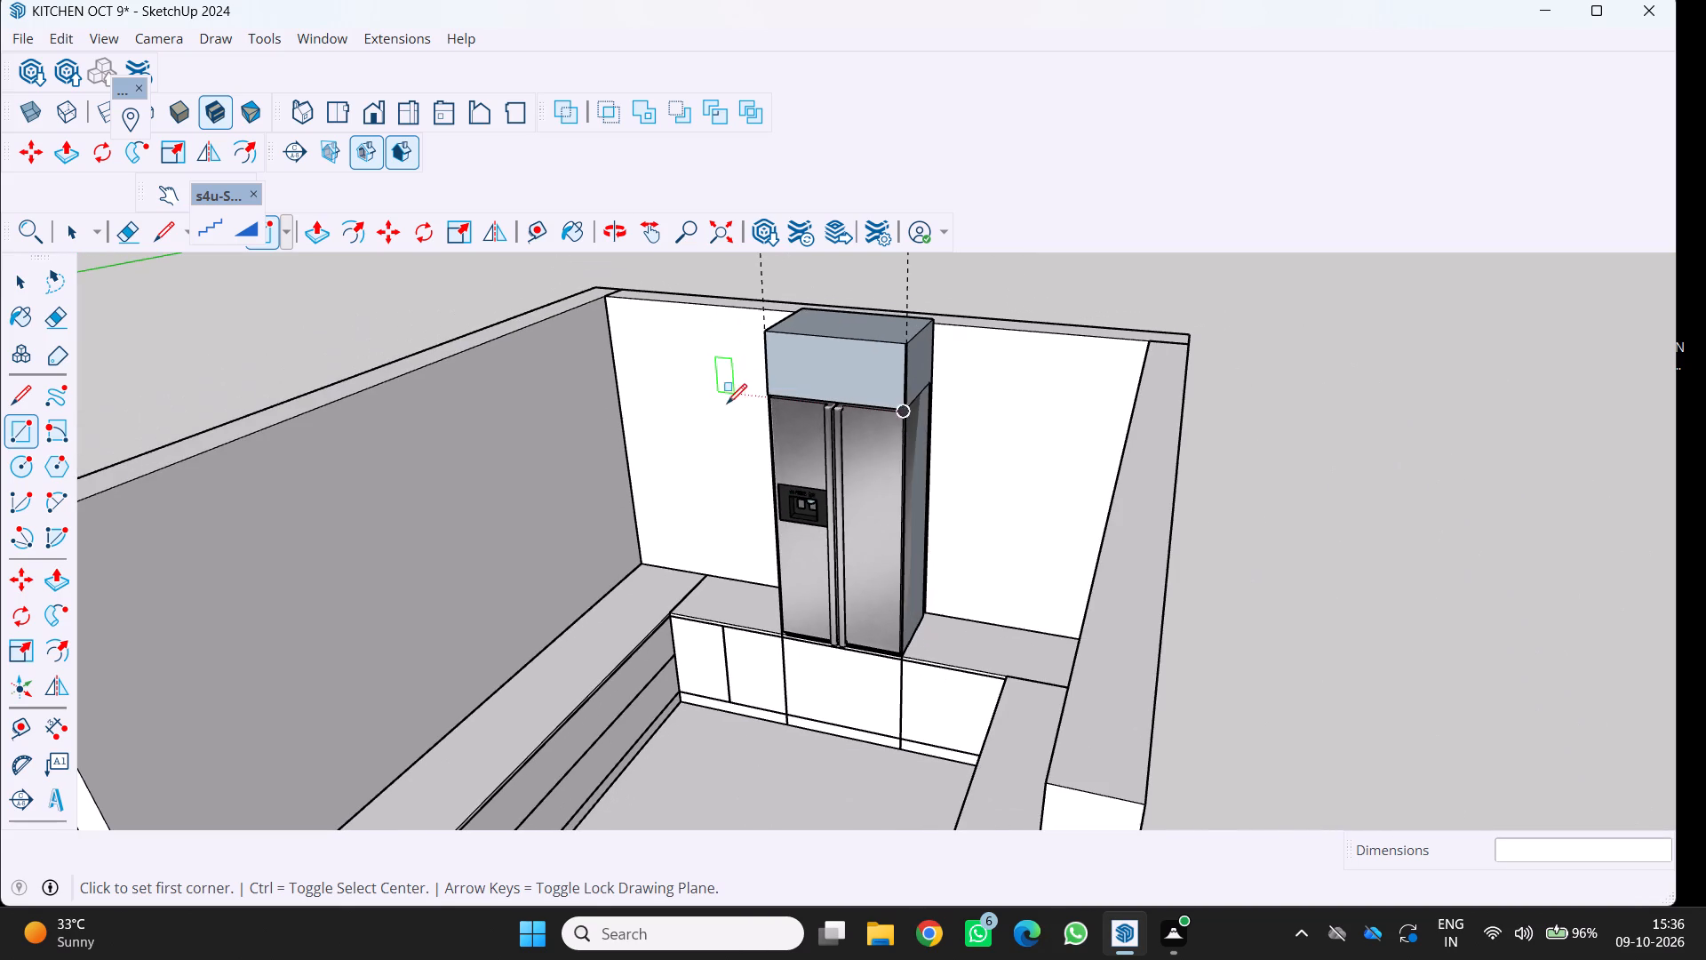
scroll(771, 500, down, 2)
scroll(660, 600, down, 4)
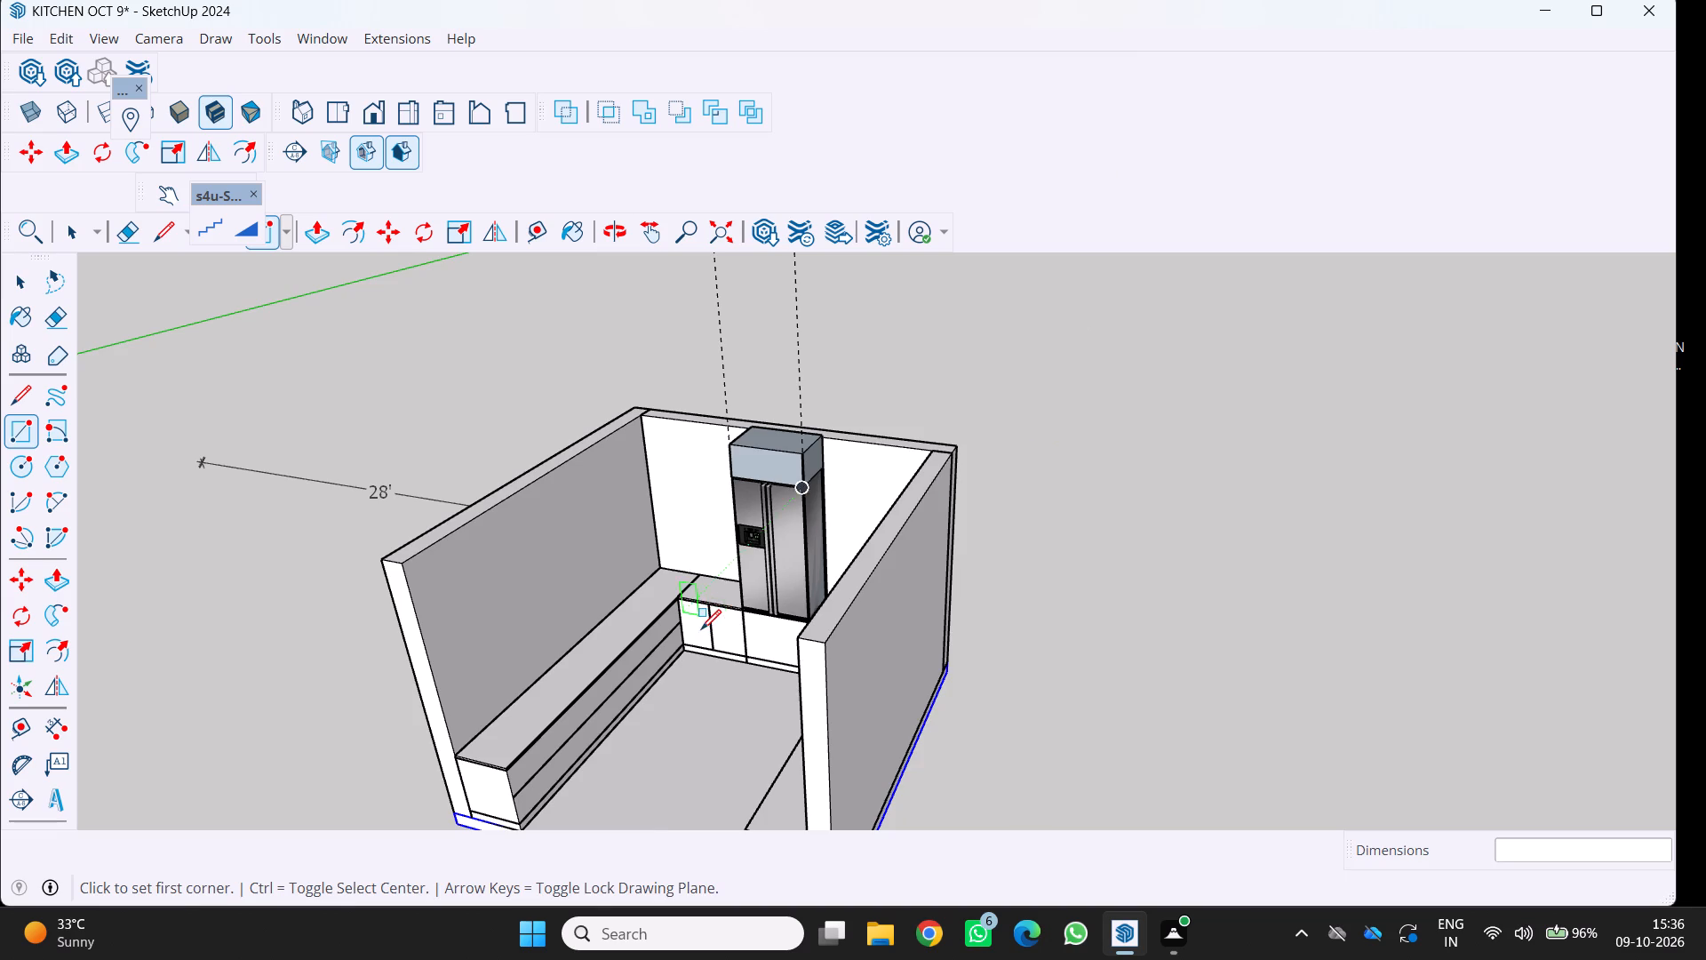
scroll(701, 629, down, 2)
middle_drag(714, 628, 859, 568)
scroll(751, 649, up, 5)
middle_drag(745, 645, 698, 597)
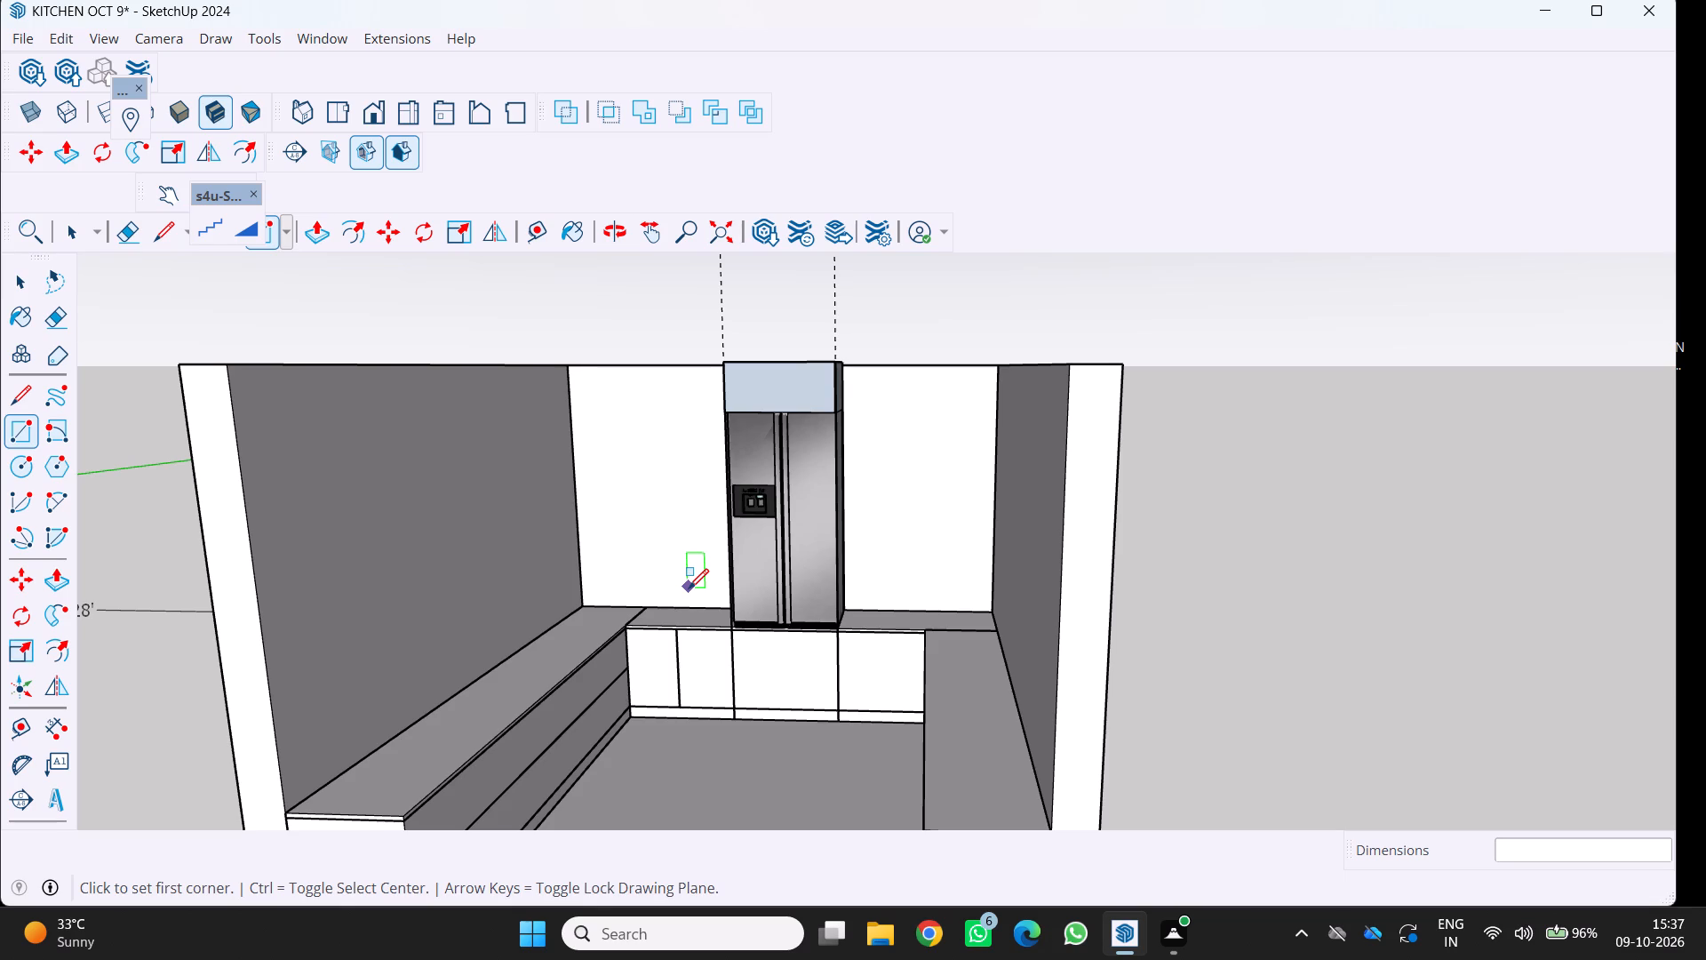
scroll(982, 403, down, 2)
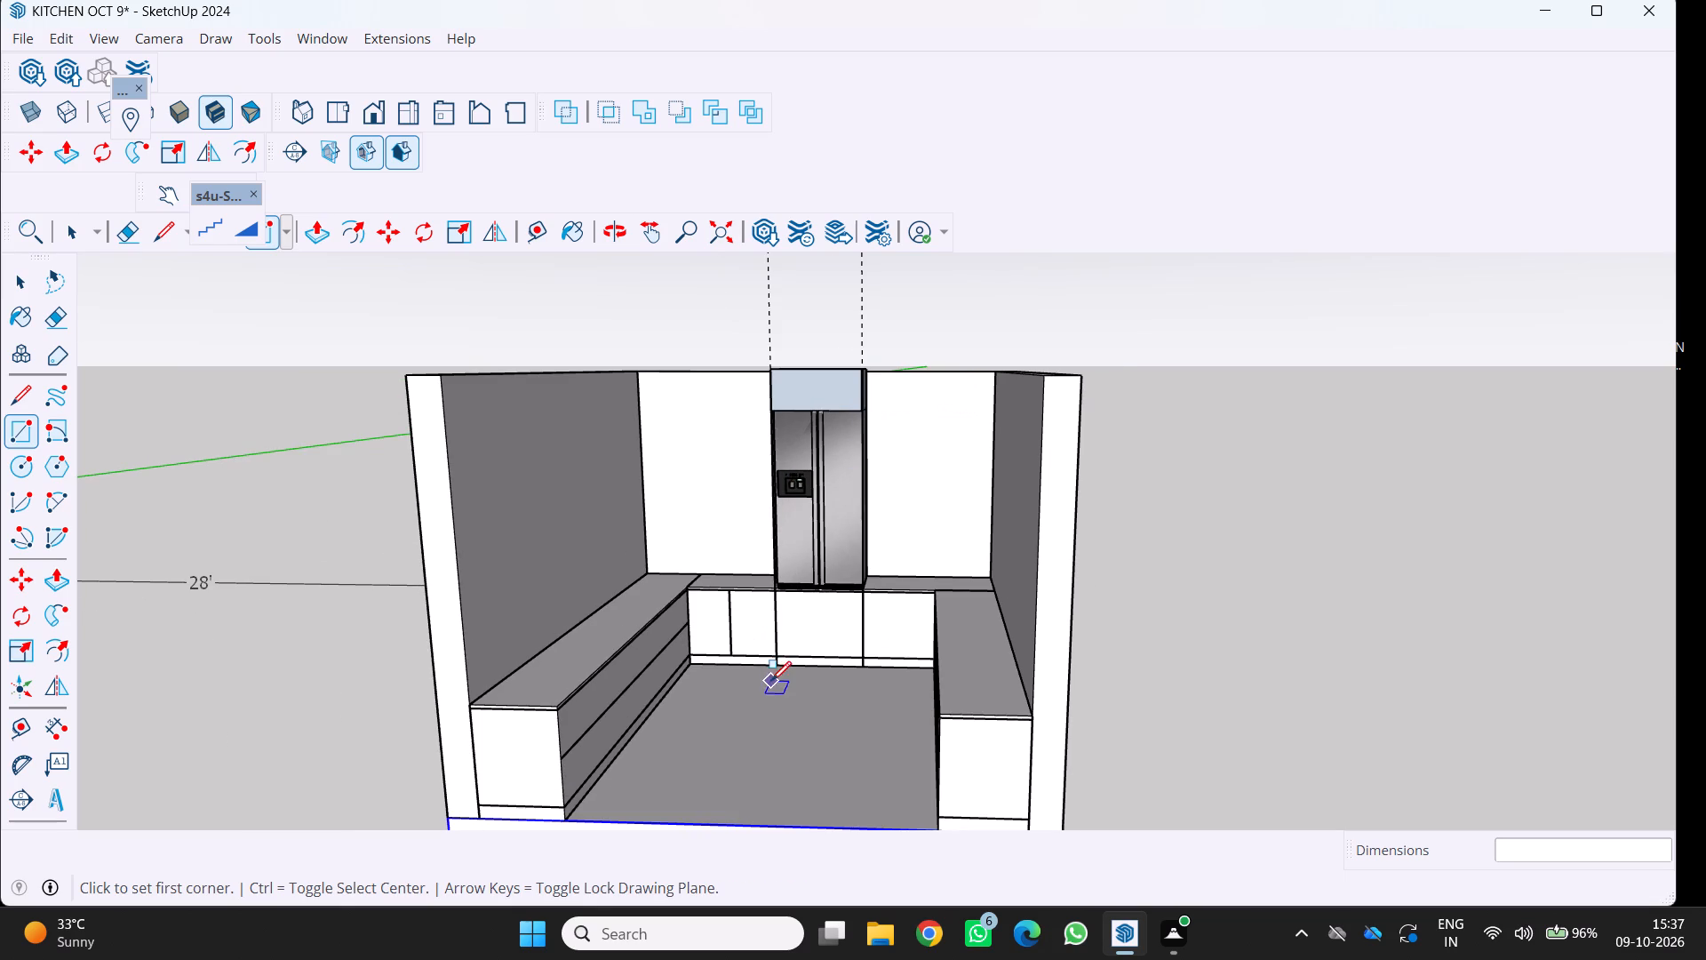
middle_drag(776, 663, 854, 711)
scroll(855, 711, down, 3)
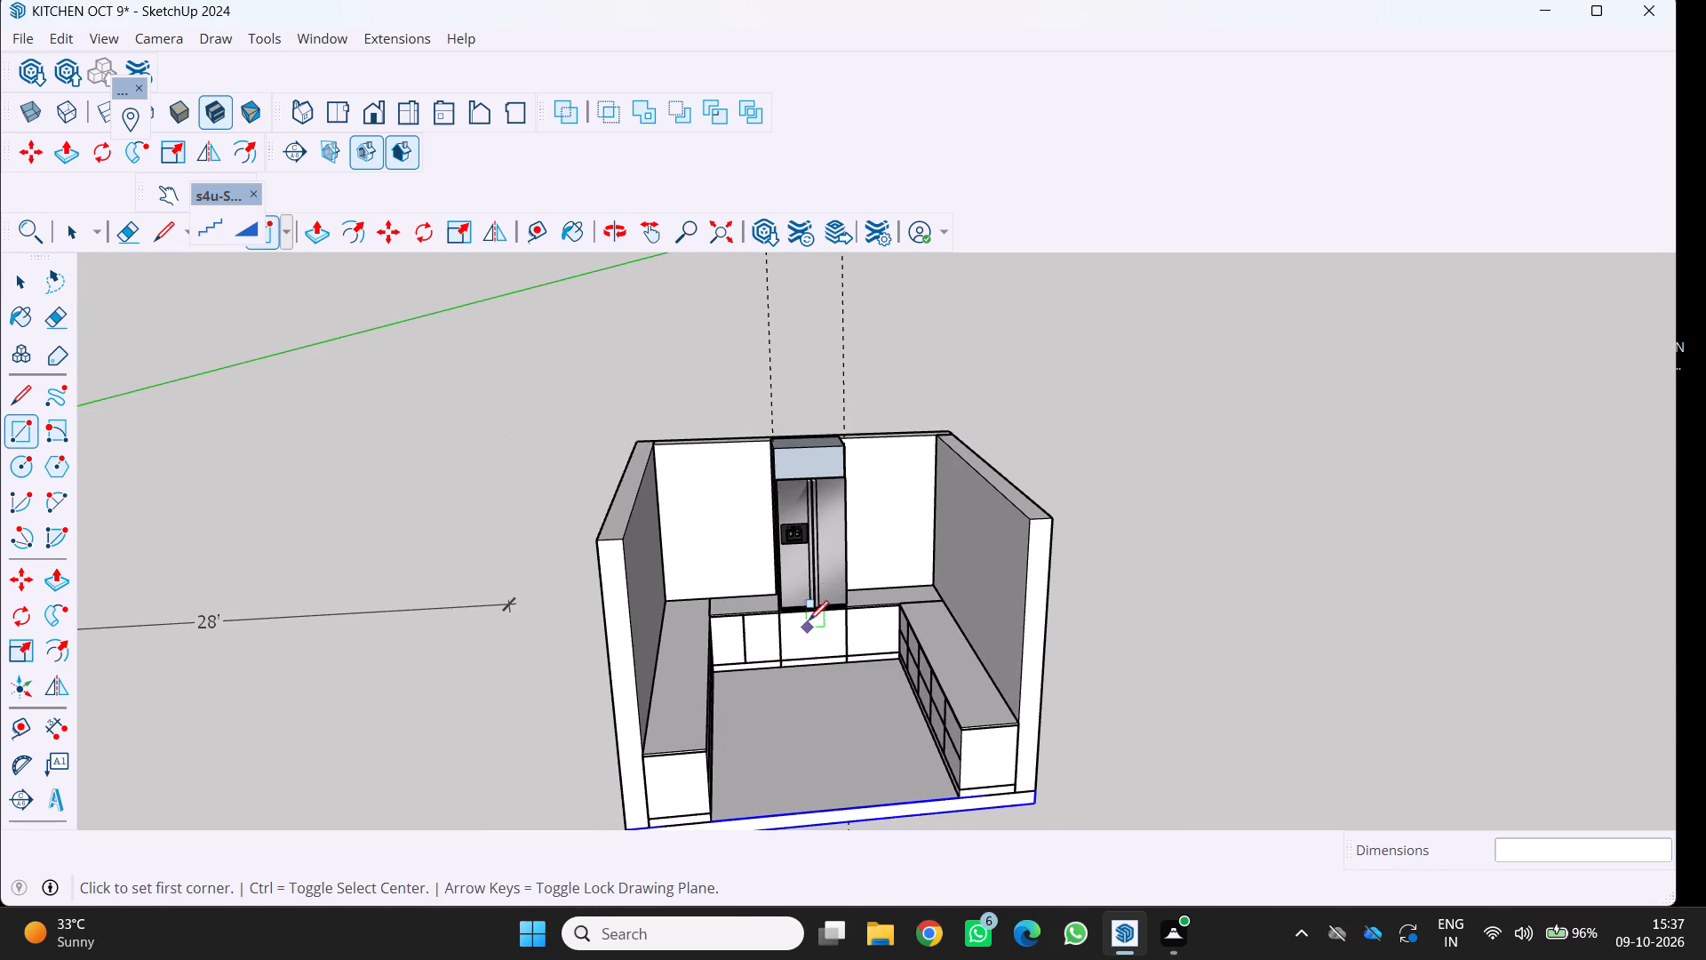
middle_drag(832, 584, 698, 559)
middle_drag(693, 559, 626, 566)
scroll(611, 579, up, 2)
middle_drag(613, 588, 578, 558)
middle_click(569, 557)
middle_drag(562, 557, 542, 558)
scroll(522, 564, up, 3)
middle_click(535, 580)
middle_click(535, 580)
middle_click(537, 580)
middle_drag(542, 583, 553, 596)
middle_click(554, 600)
middle_click(556, 606)
middle_click(558, 607)
middle_click(560, 610)
middle_click(561, 613)
scroll(708, 632, up, 1)
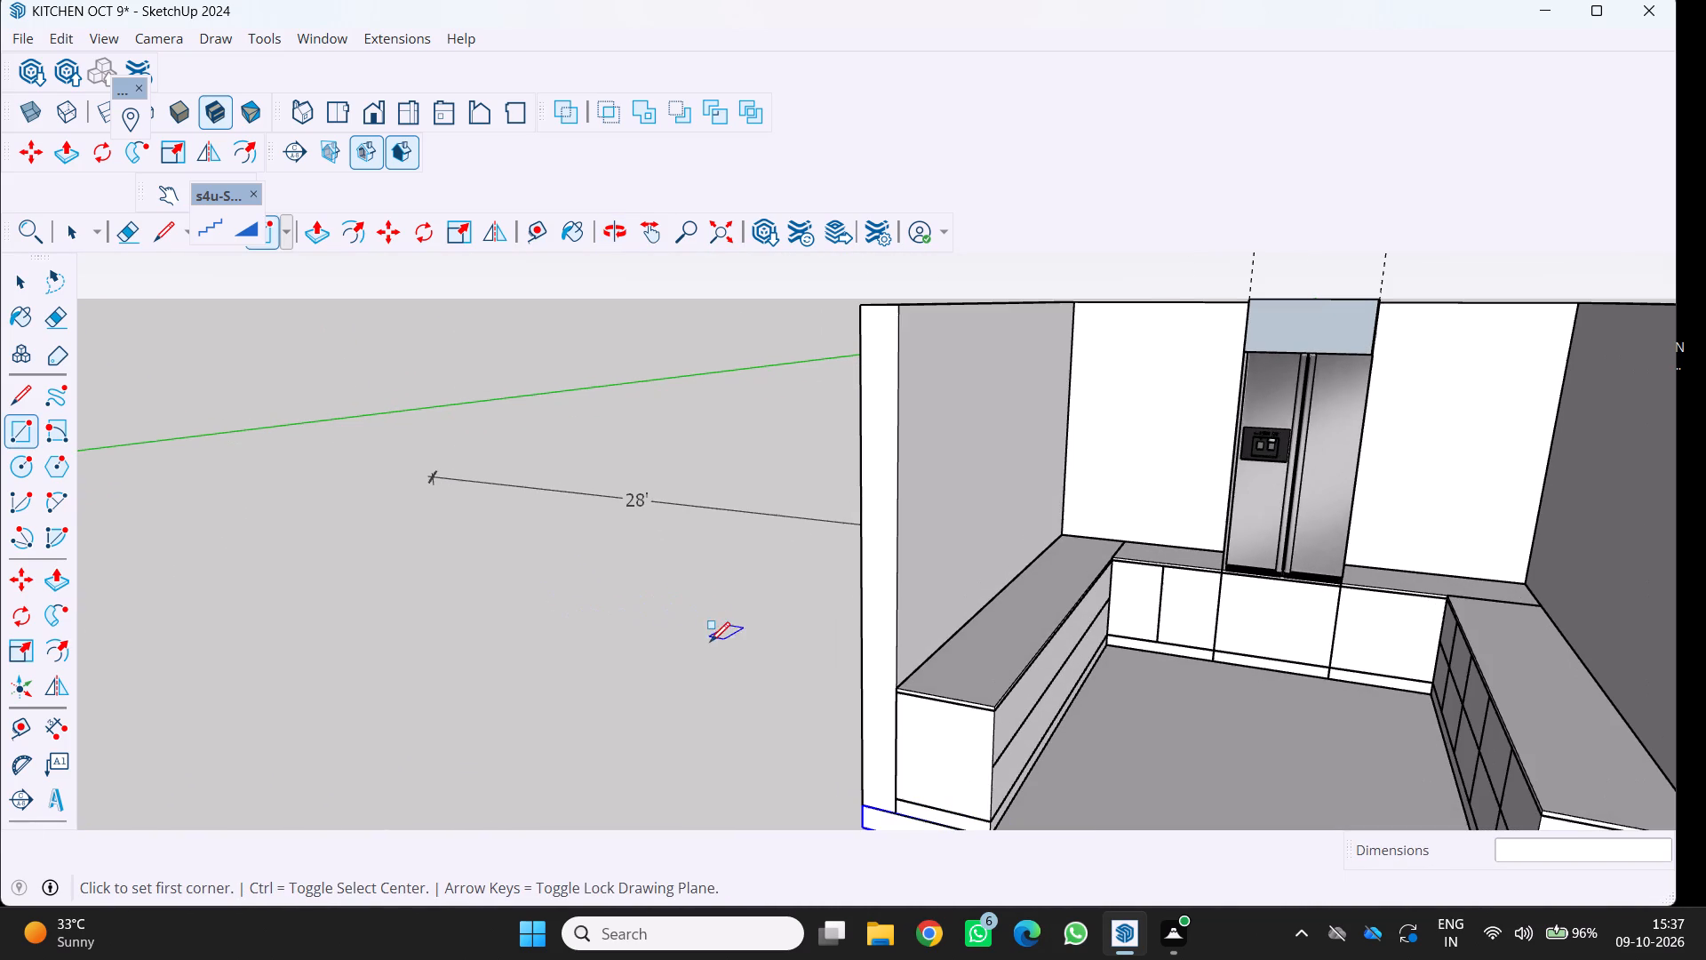
middle_drag(965, 764, 830, 747)
middle_drag(816, 747, 773, 746)
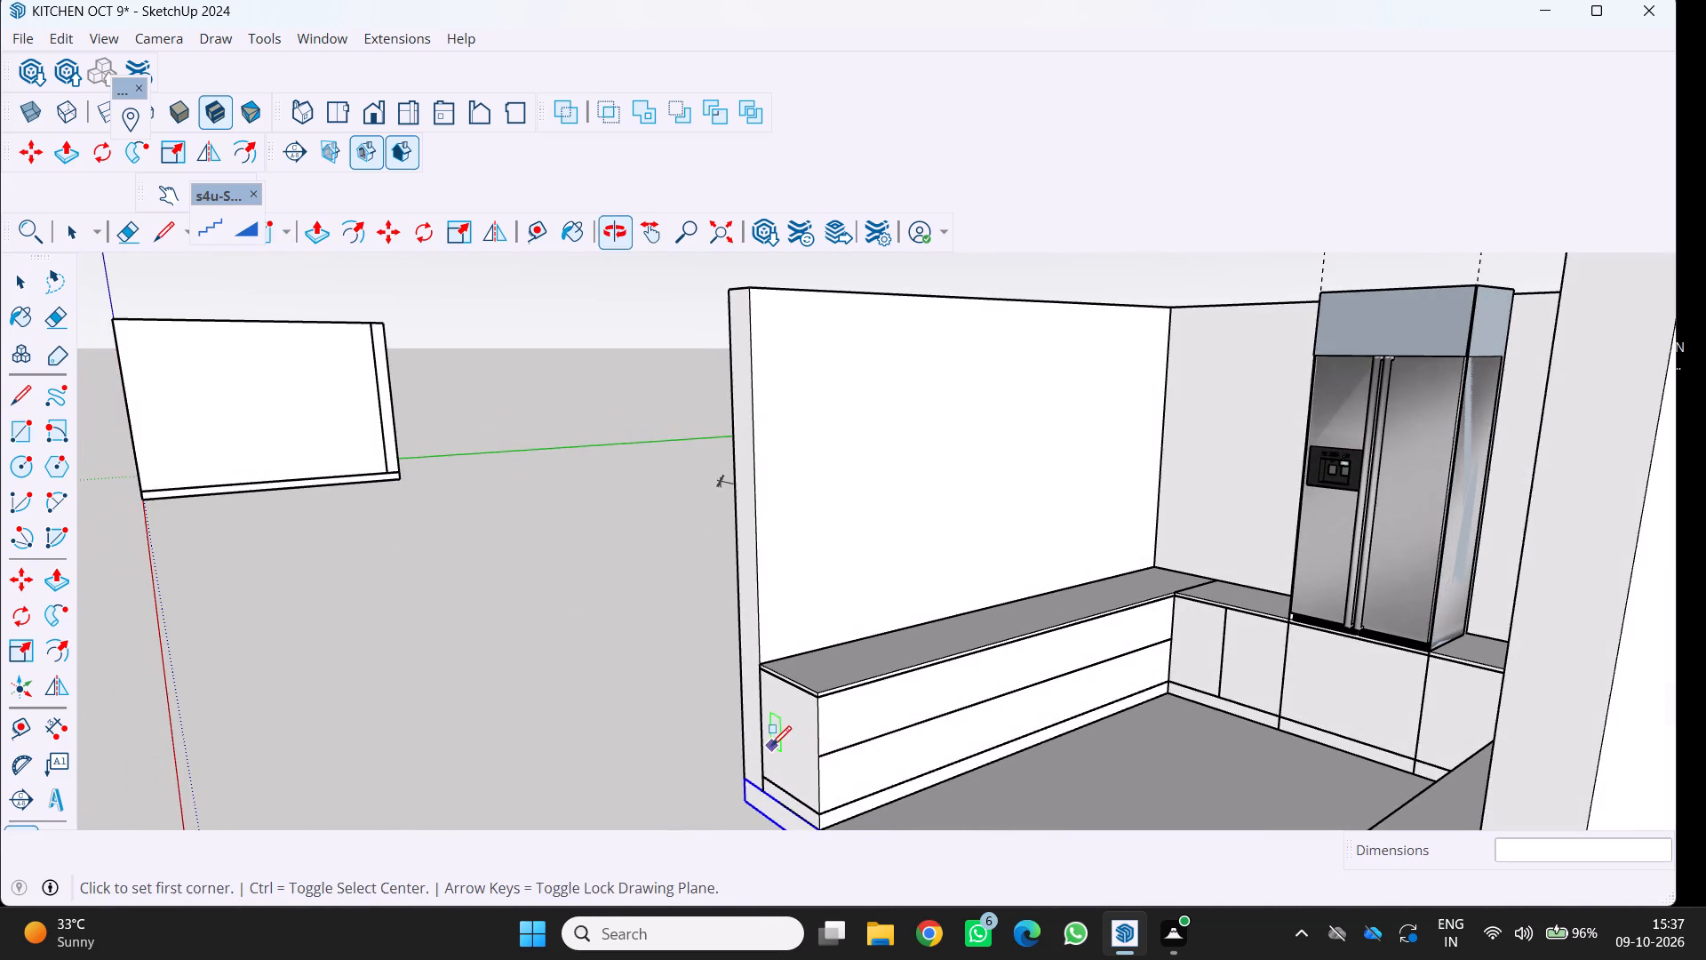
scroll(781, 740, down, 5)
middle_drag(798, 743, 1029, 787)
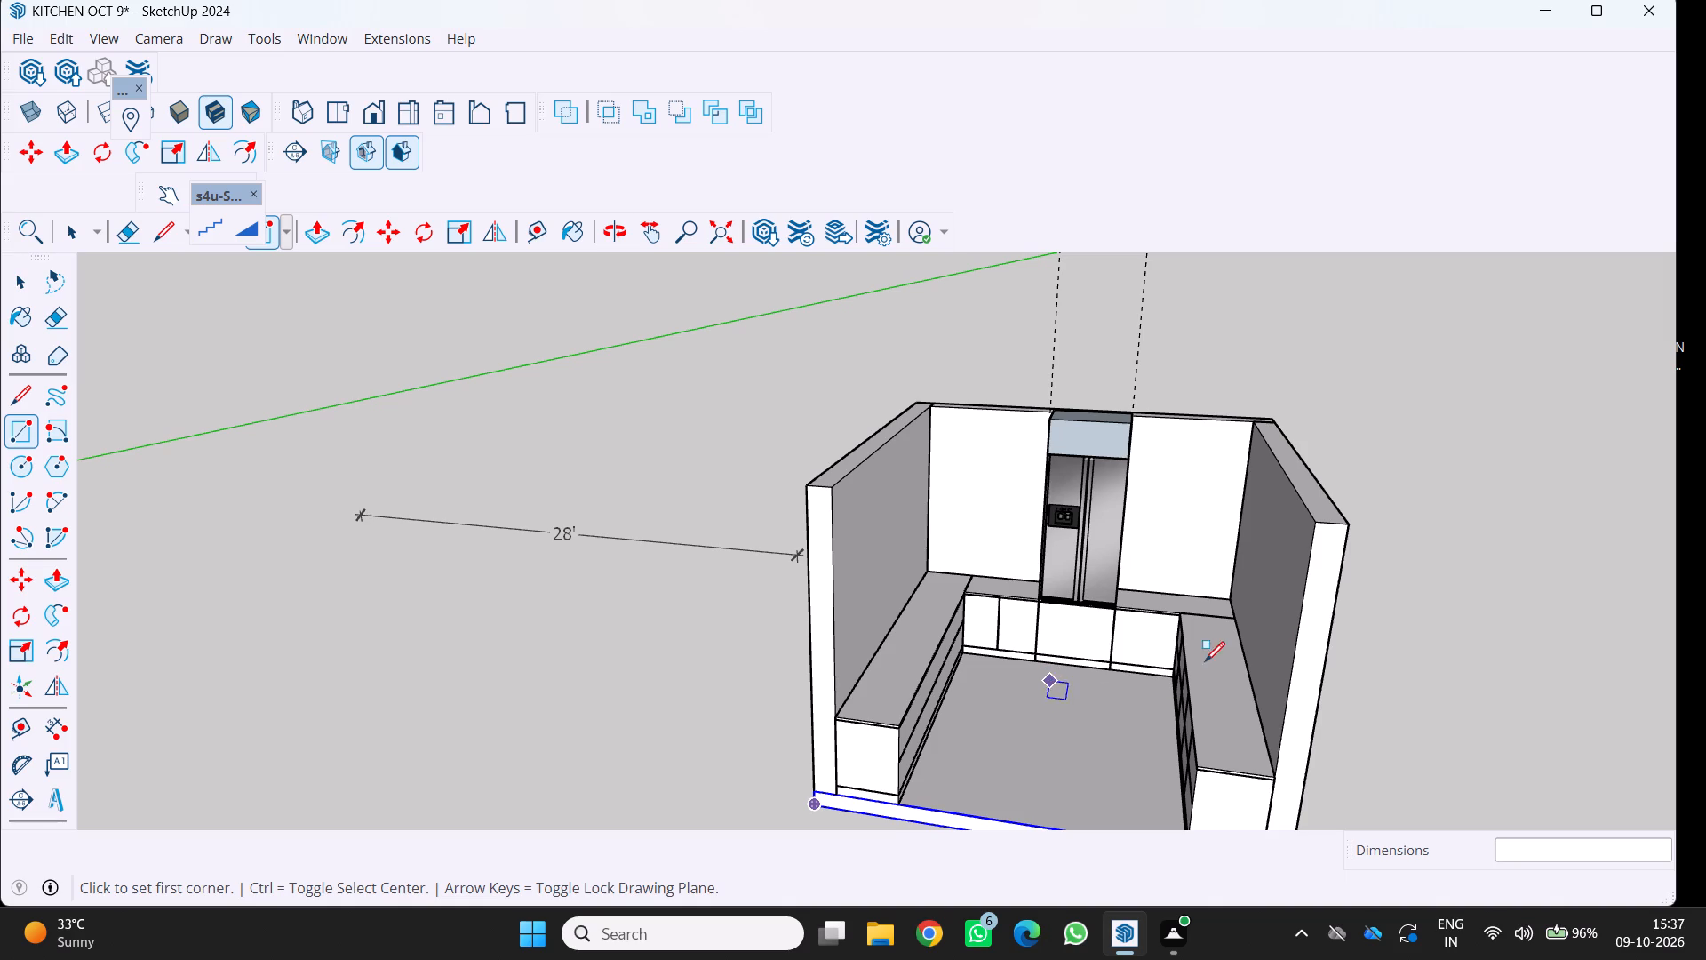
middle_click(1257, 597)
middle_drag(1264, 599, 1272, 604)
middle_click(1274, 605)
middle_click(1407, 625)
middle_click(1411, 625)
middle_drag(1420, 627, 1449, 627)
middle_drag(1303, 594, 1393, 601)
middle_click(1394, 601)
scroll(1277, 555, up, 1)
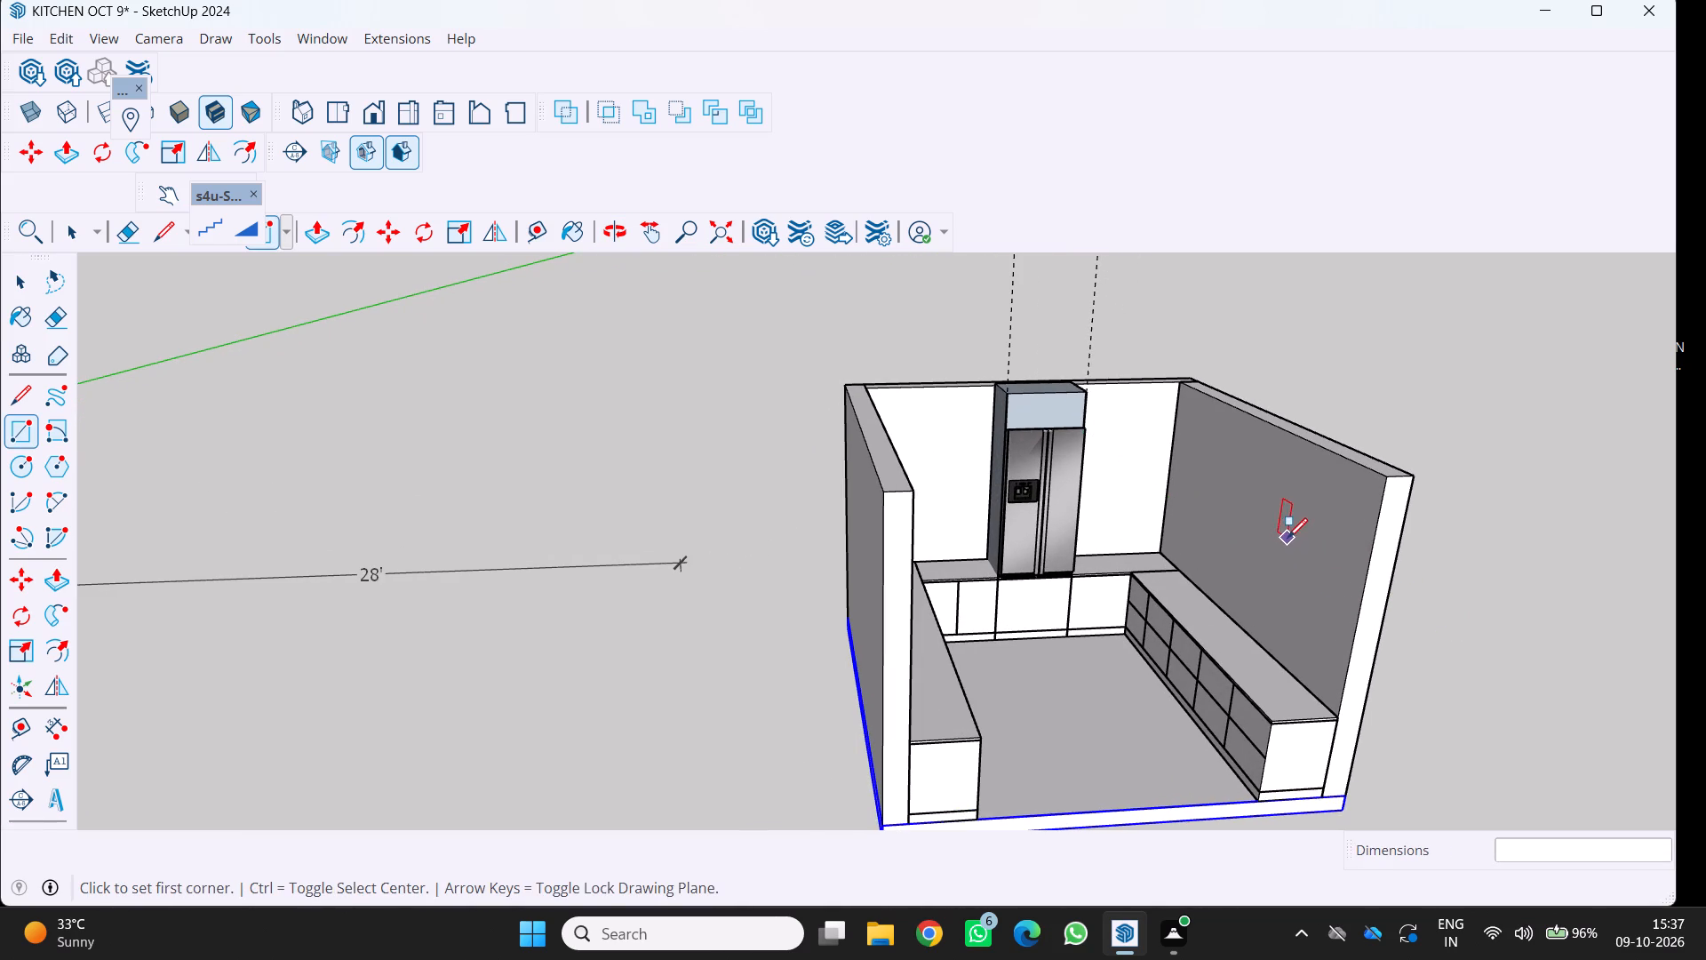
scroll(1296, 539, up, 1)
middle_drag(1296, 539, 1335, 553)
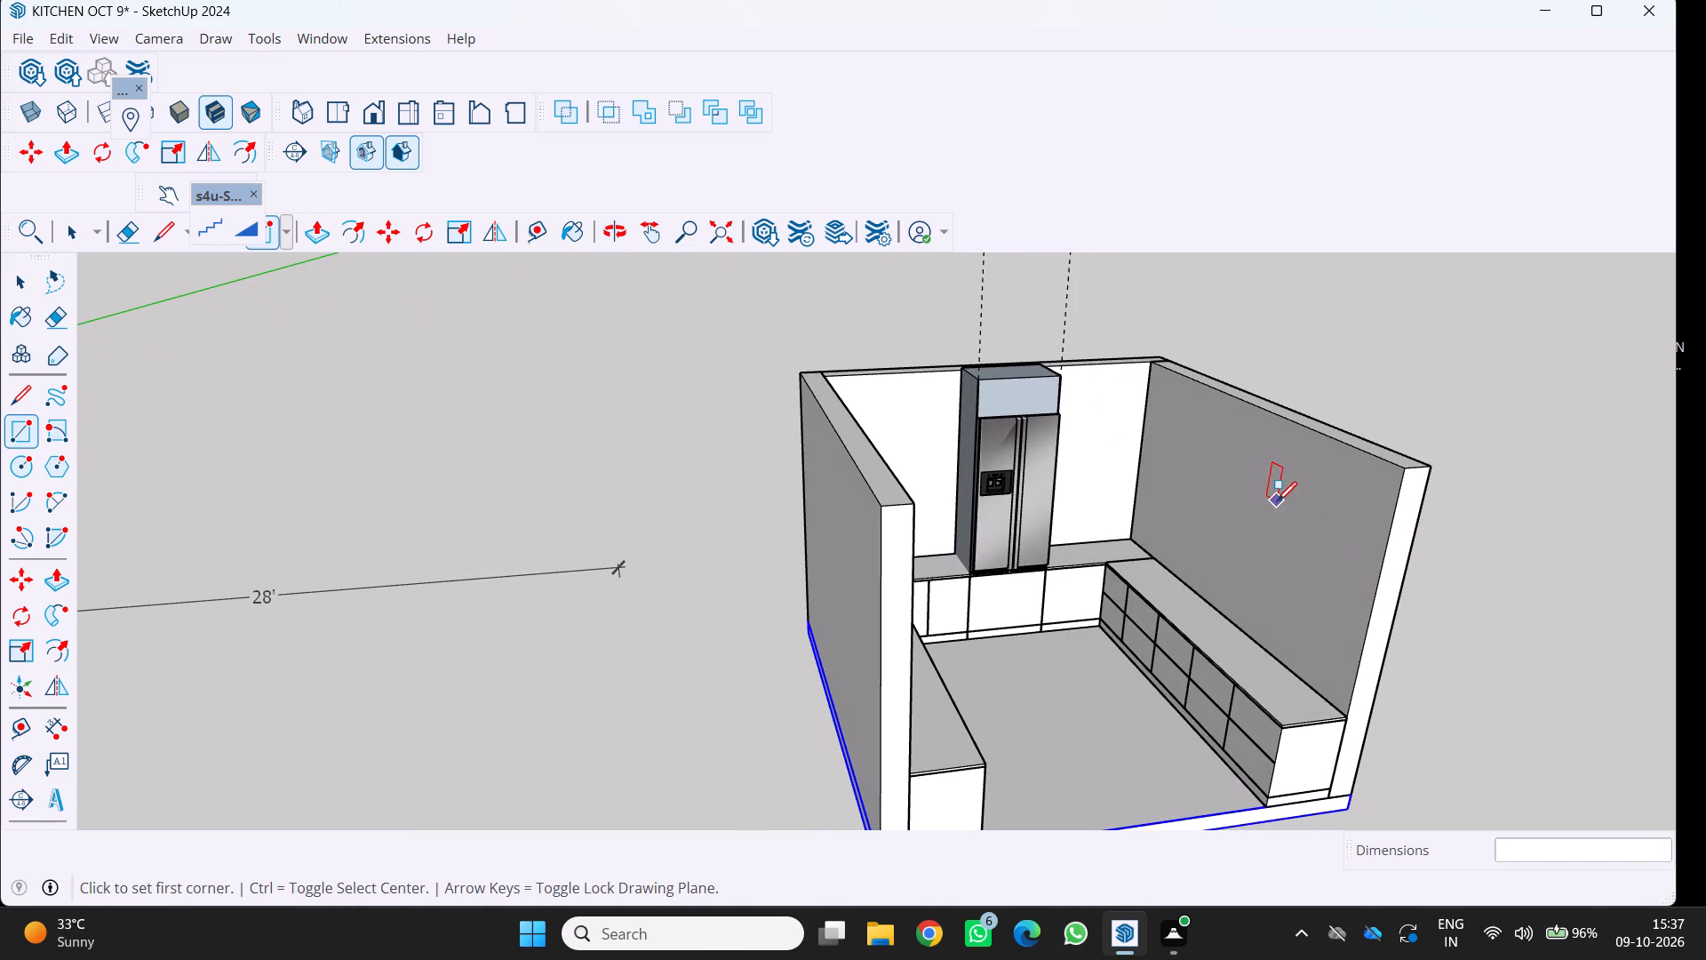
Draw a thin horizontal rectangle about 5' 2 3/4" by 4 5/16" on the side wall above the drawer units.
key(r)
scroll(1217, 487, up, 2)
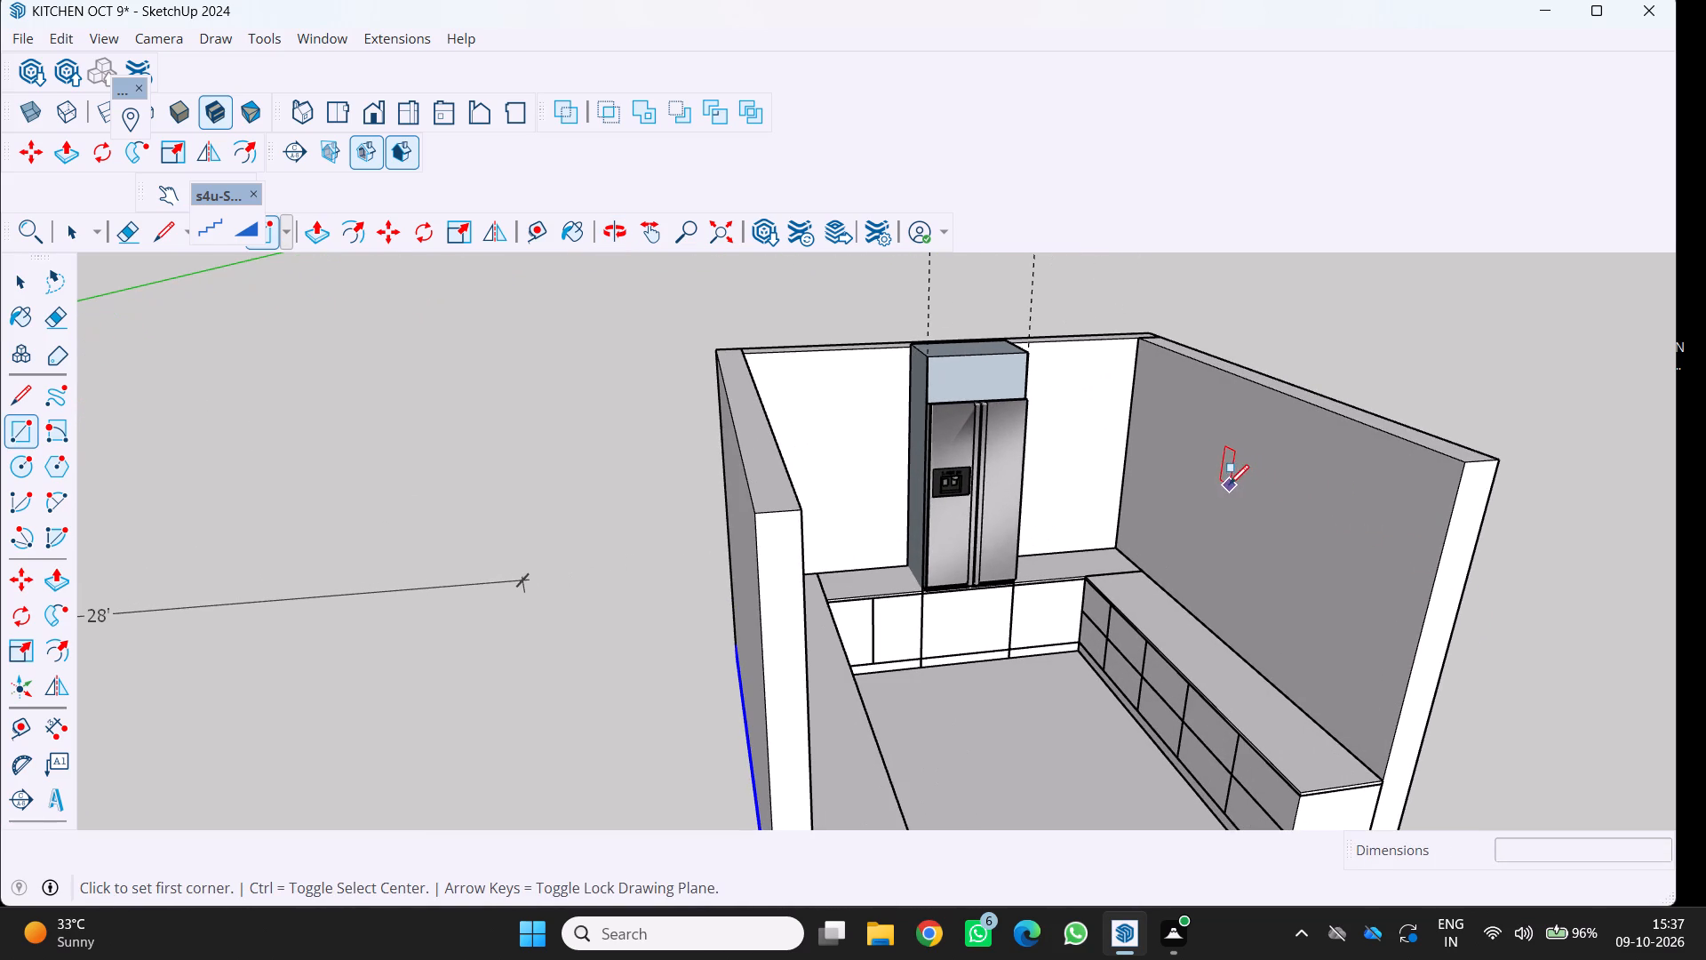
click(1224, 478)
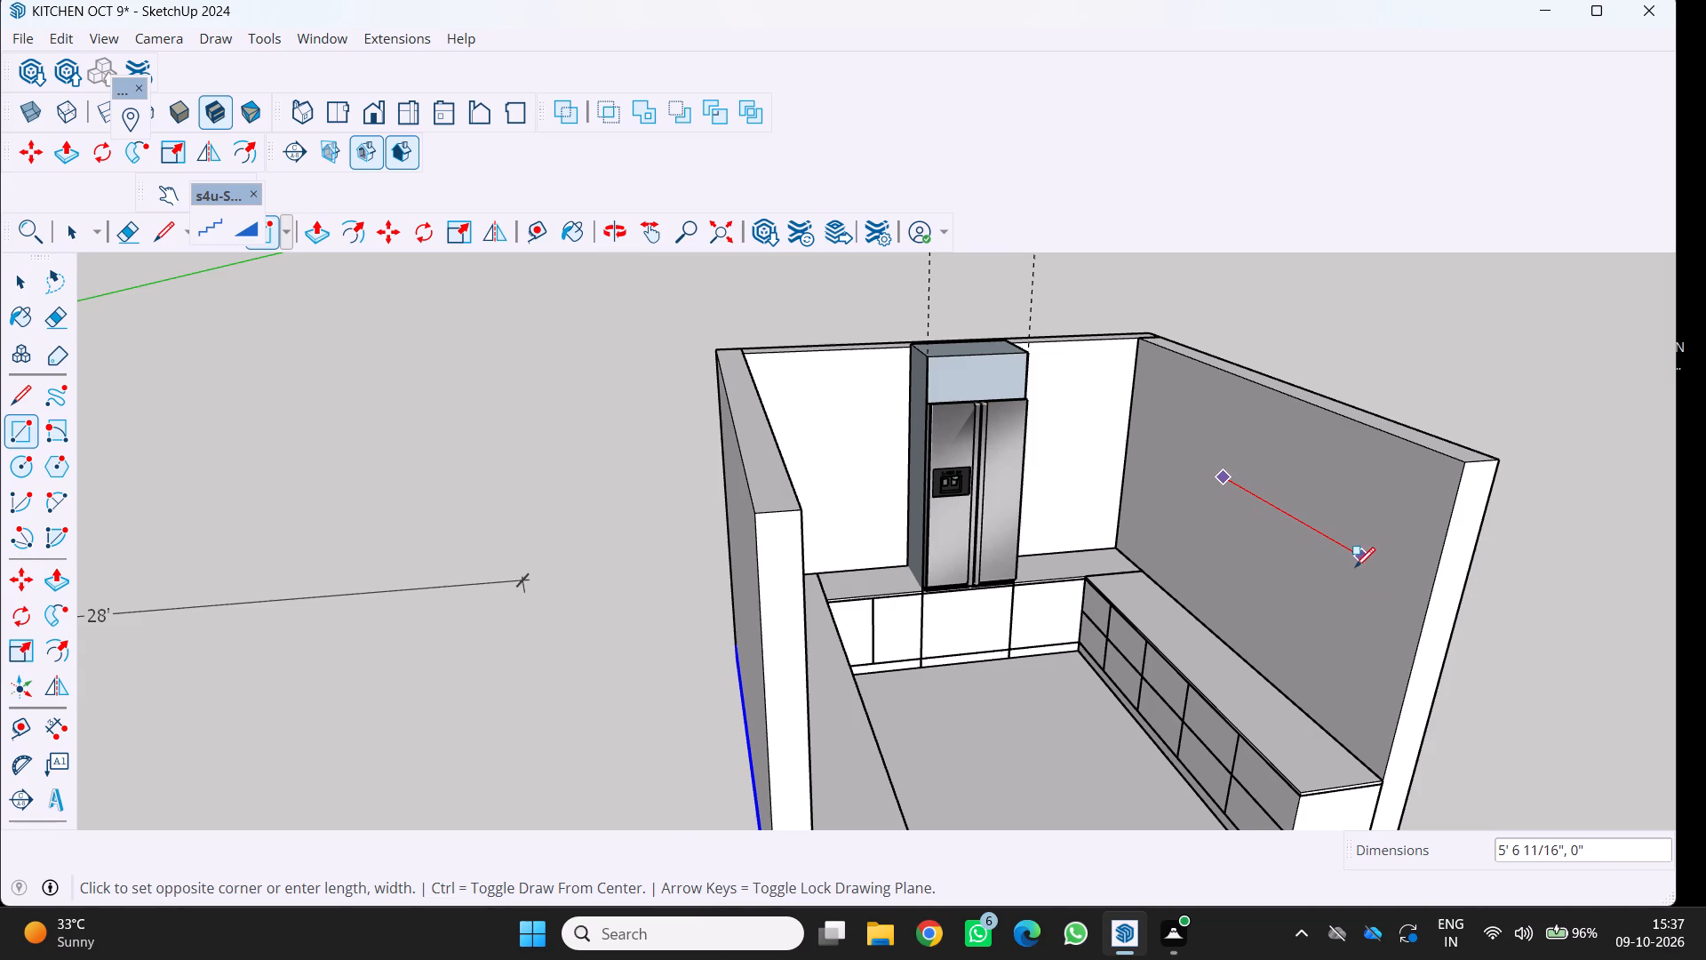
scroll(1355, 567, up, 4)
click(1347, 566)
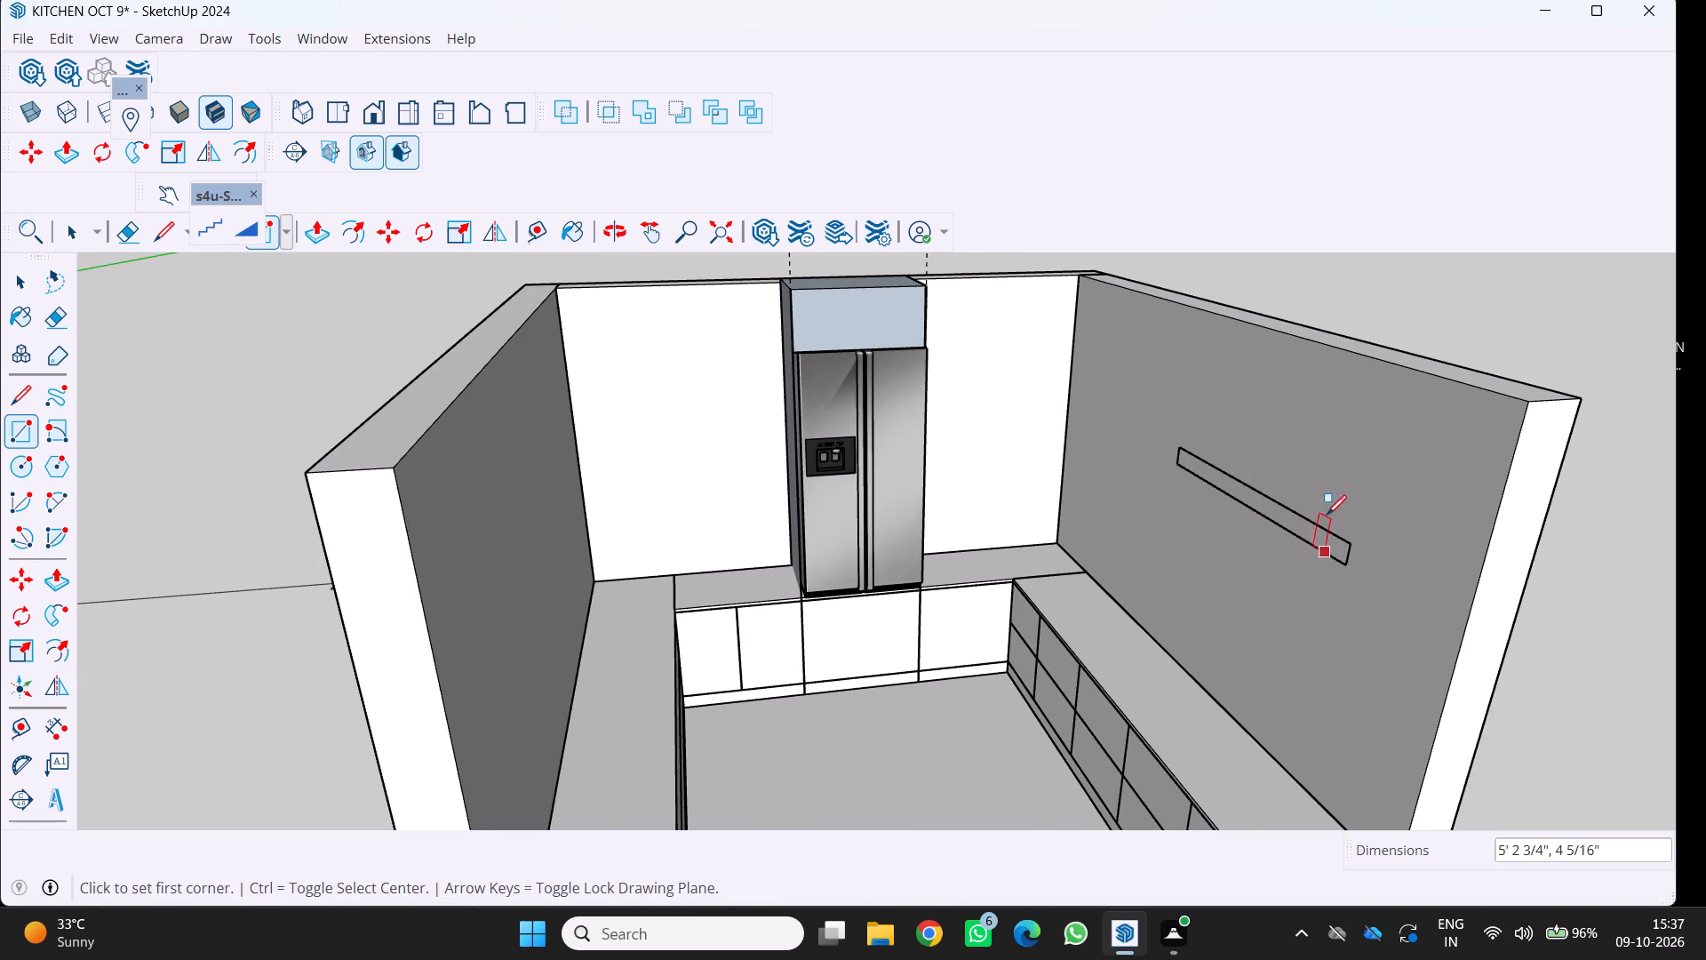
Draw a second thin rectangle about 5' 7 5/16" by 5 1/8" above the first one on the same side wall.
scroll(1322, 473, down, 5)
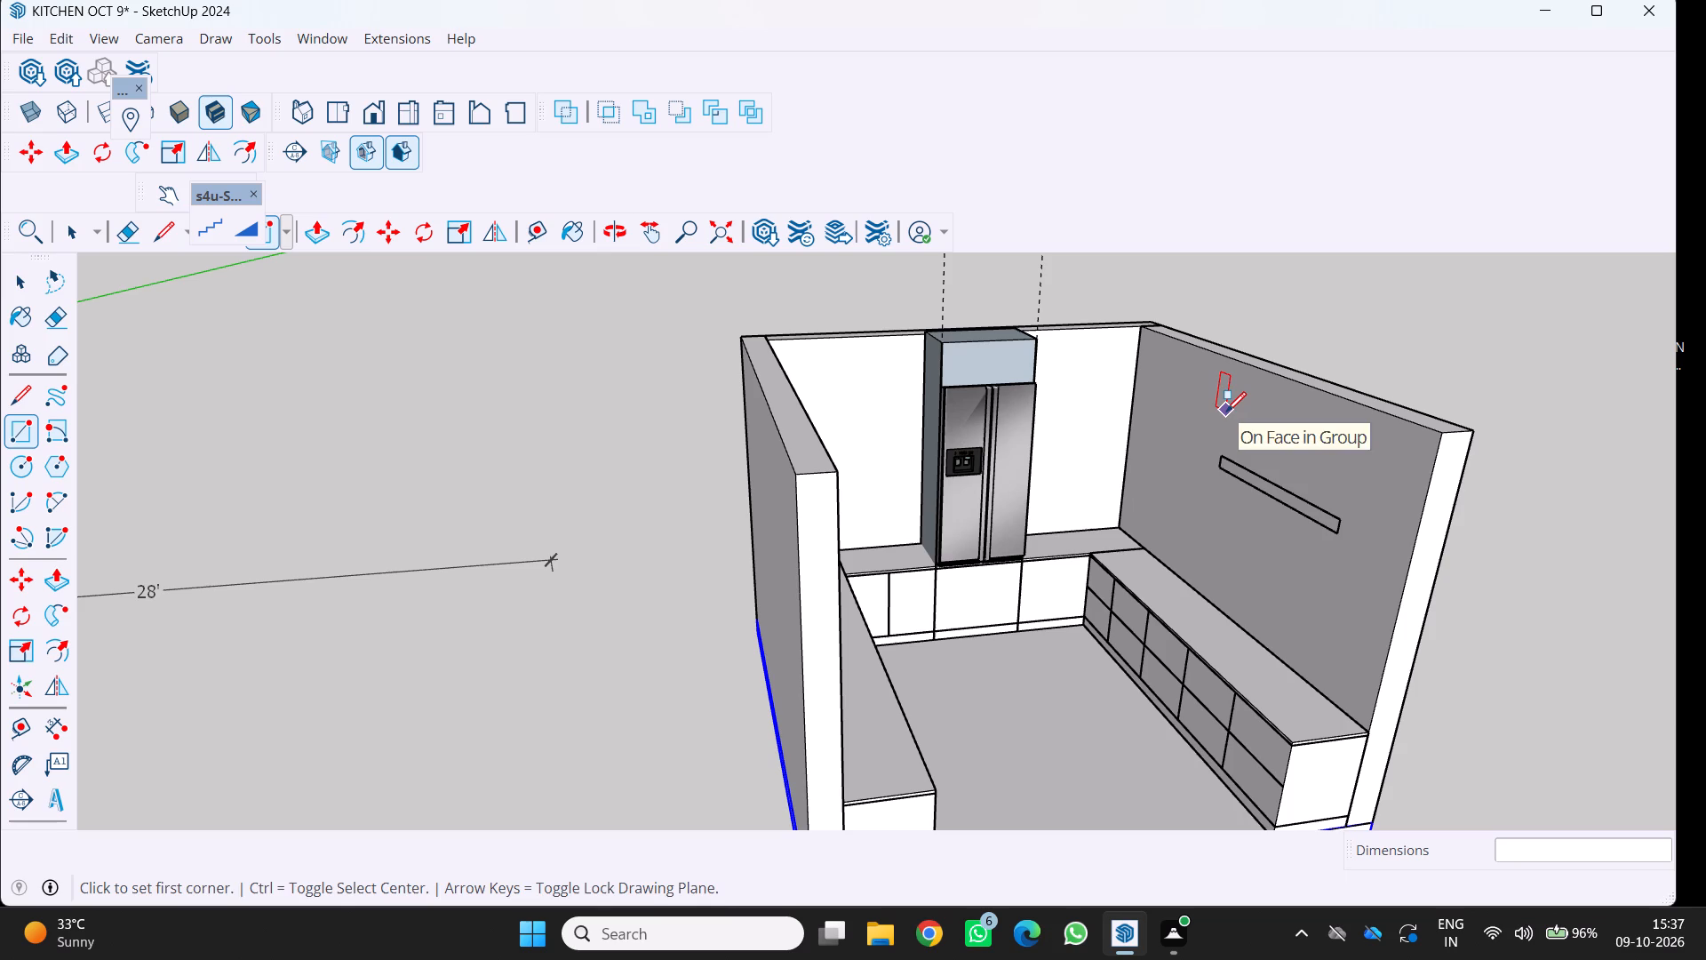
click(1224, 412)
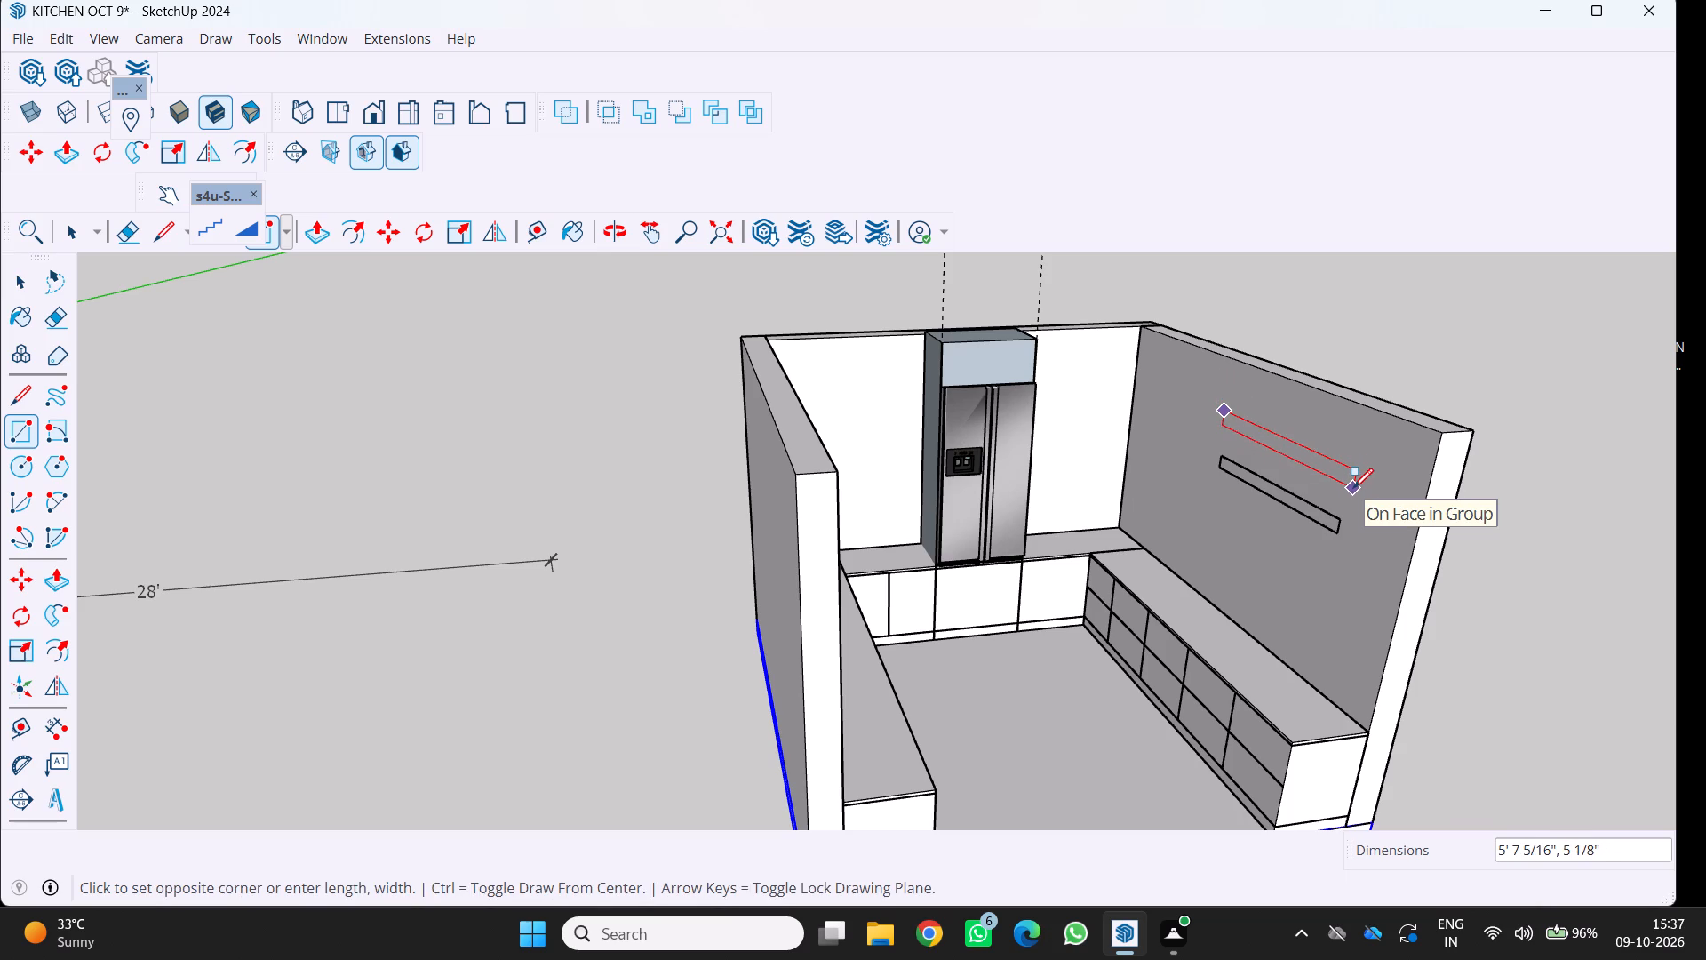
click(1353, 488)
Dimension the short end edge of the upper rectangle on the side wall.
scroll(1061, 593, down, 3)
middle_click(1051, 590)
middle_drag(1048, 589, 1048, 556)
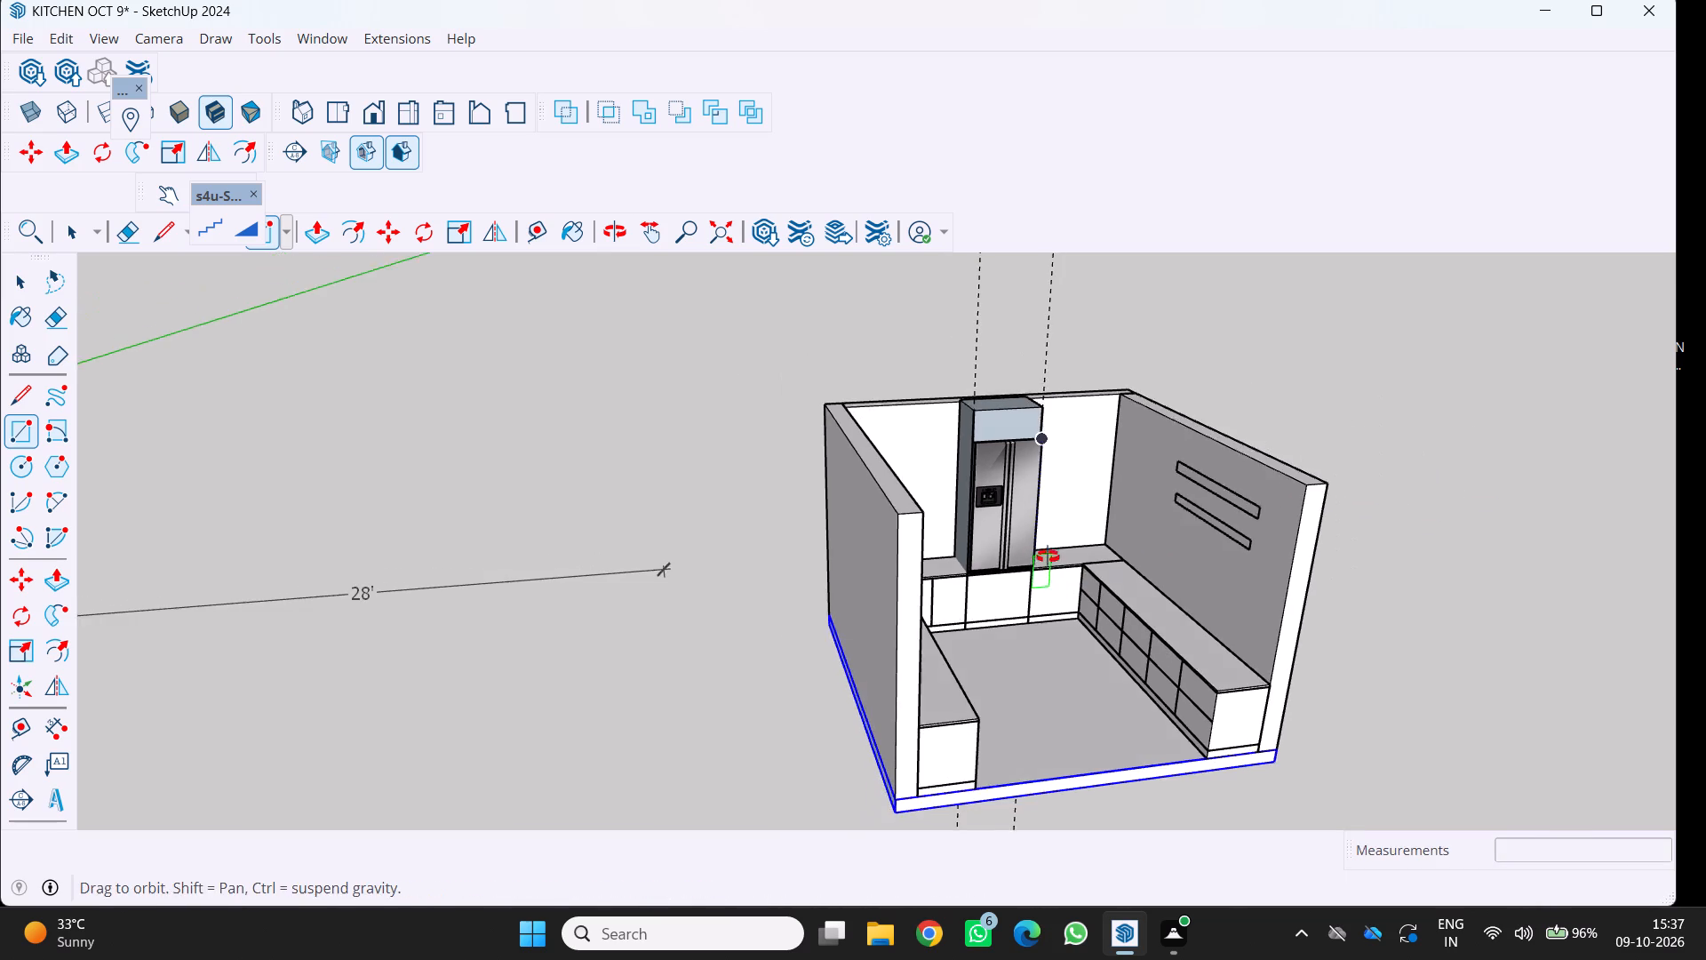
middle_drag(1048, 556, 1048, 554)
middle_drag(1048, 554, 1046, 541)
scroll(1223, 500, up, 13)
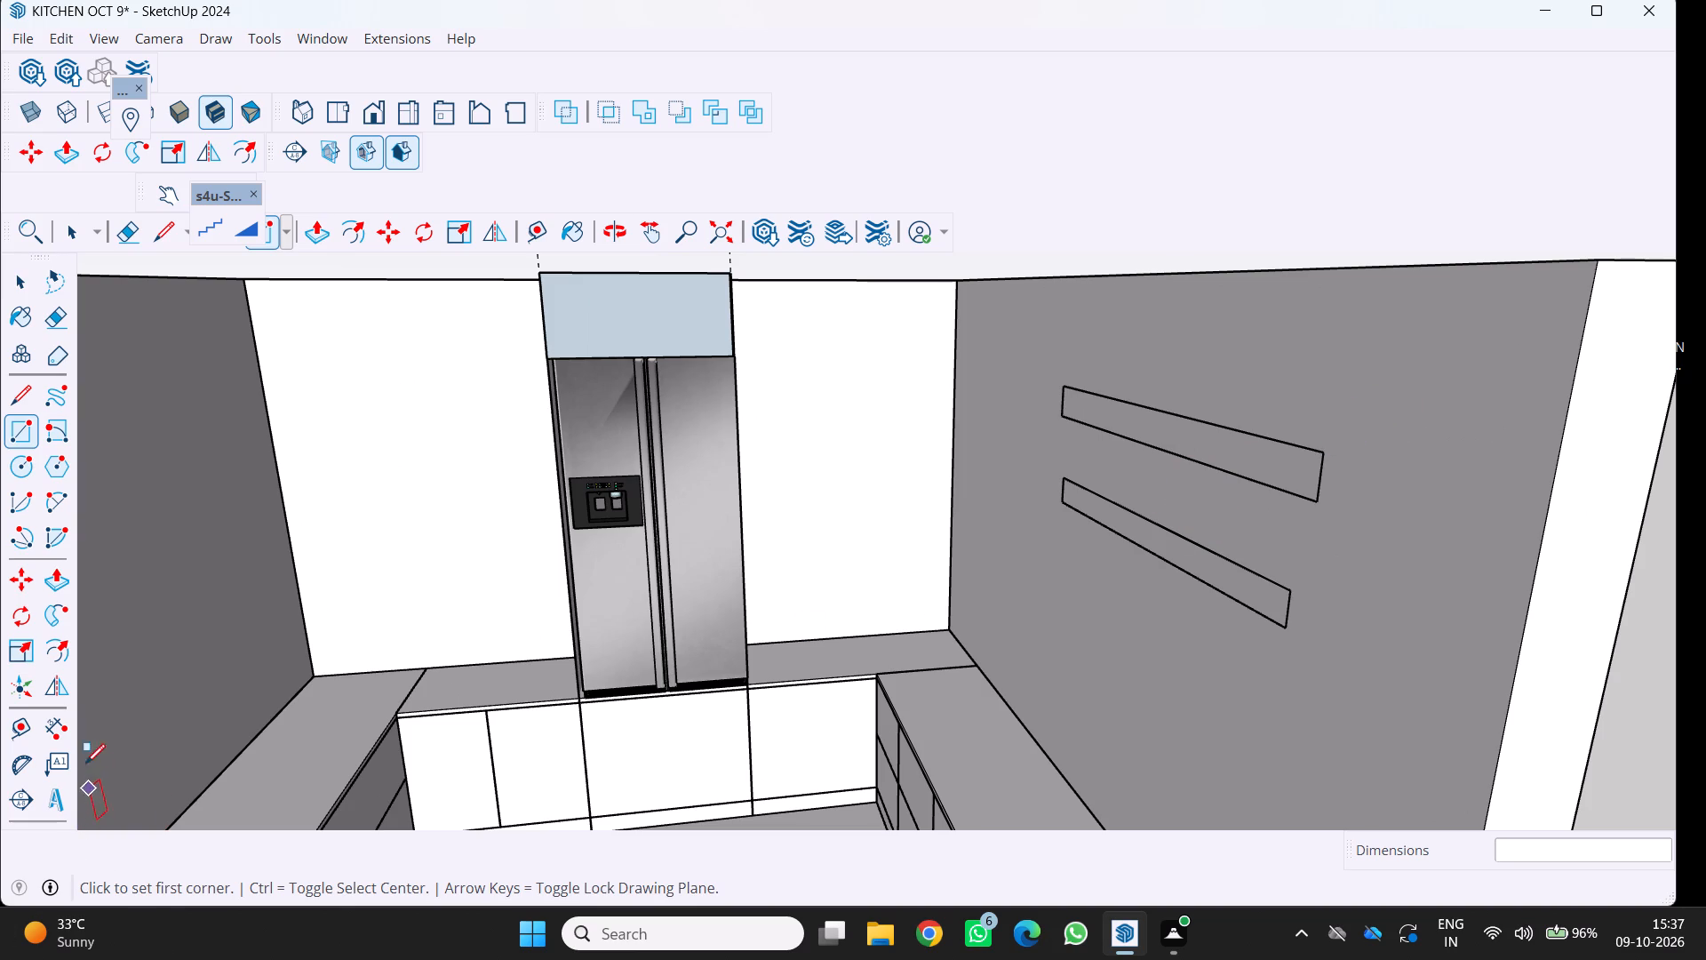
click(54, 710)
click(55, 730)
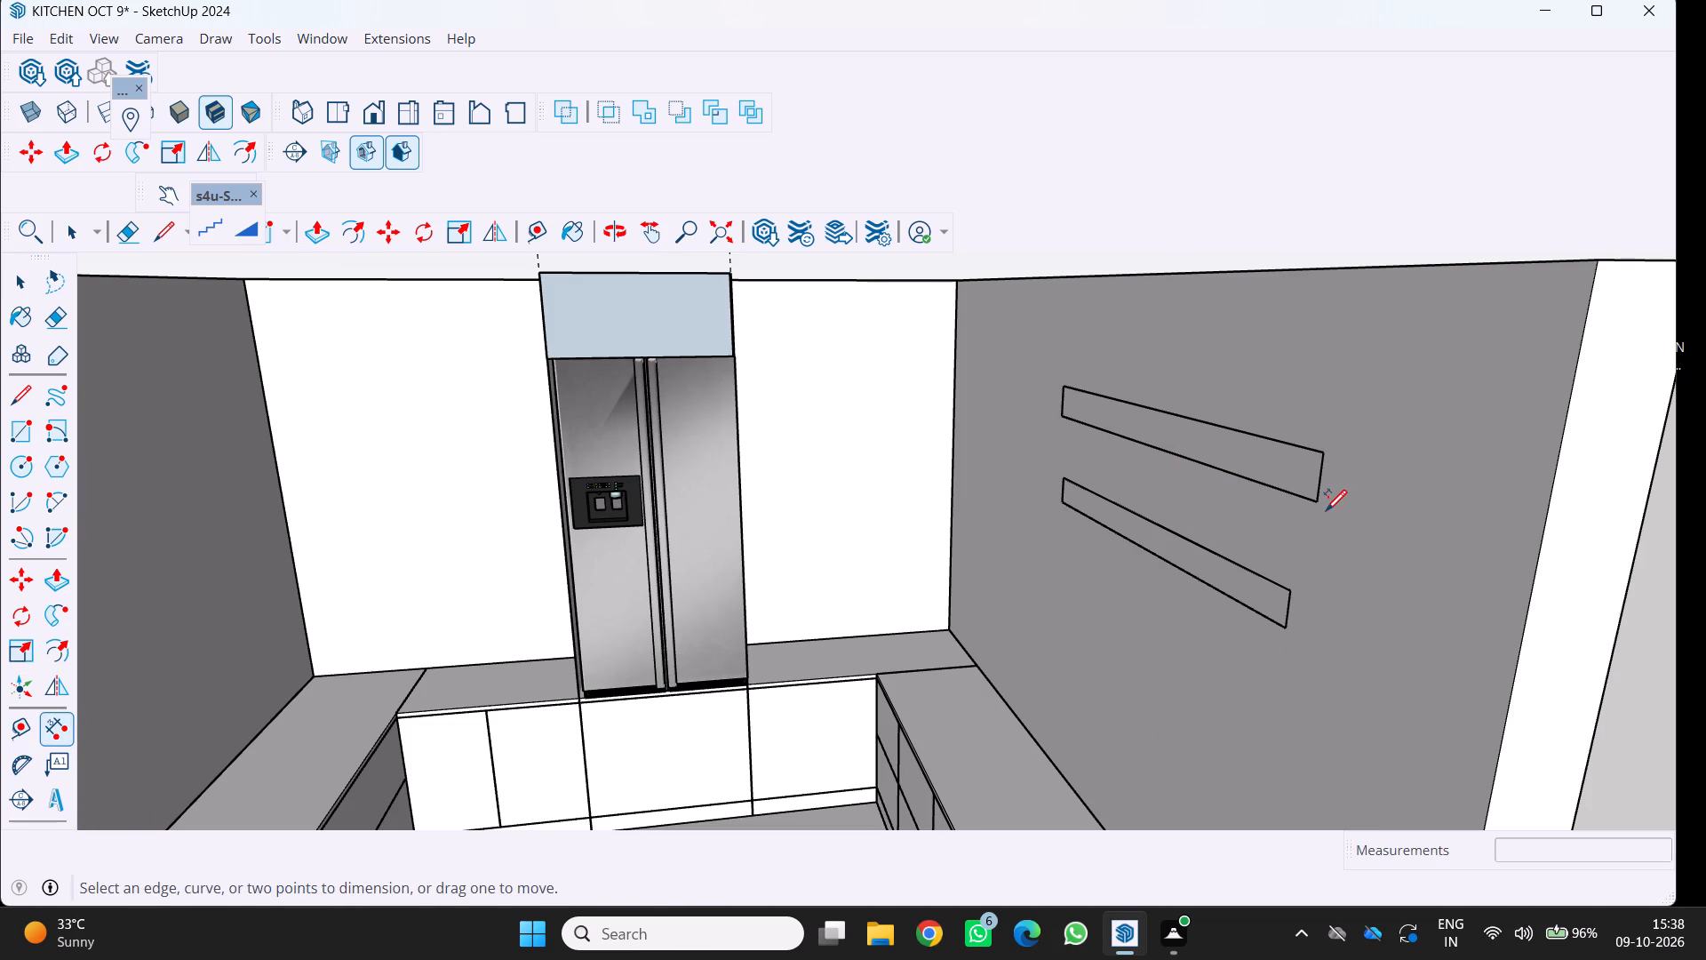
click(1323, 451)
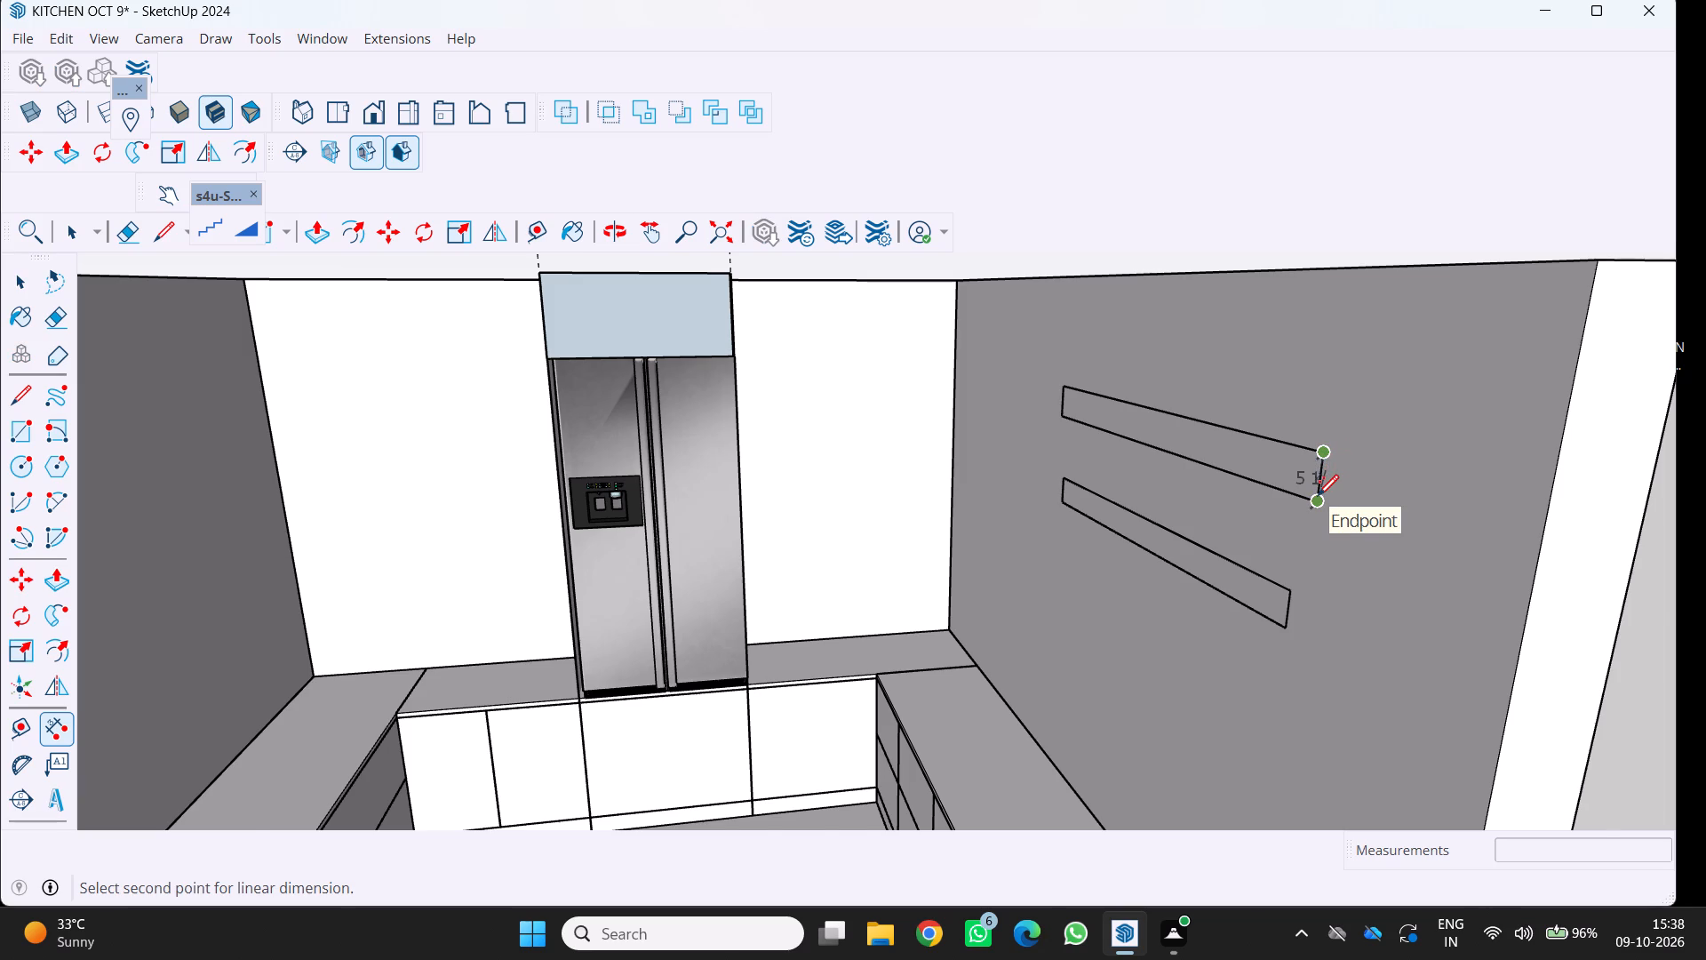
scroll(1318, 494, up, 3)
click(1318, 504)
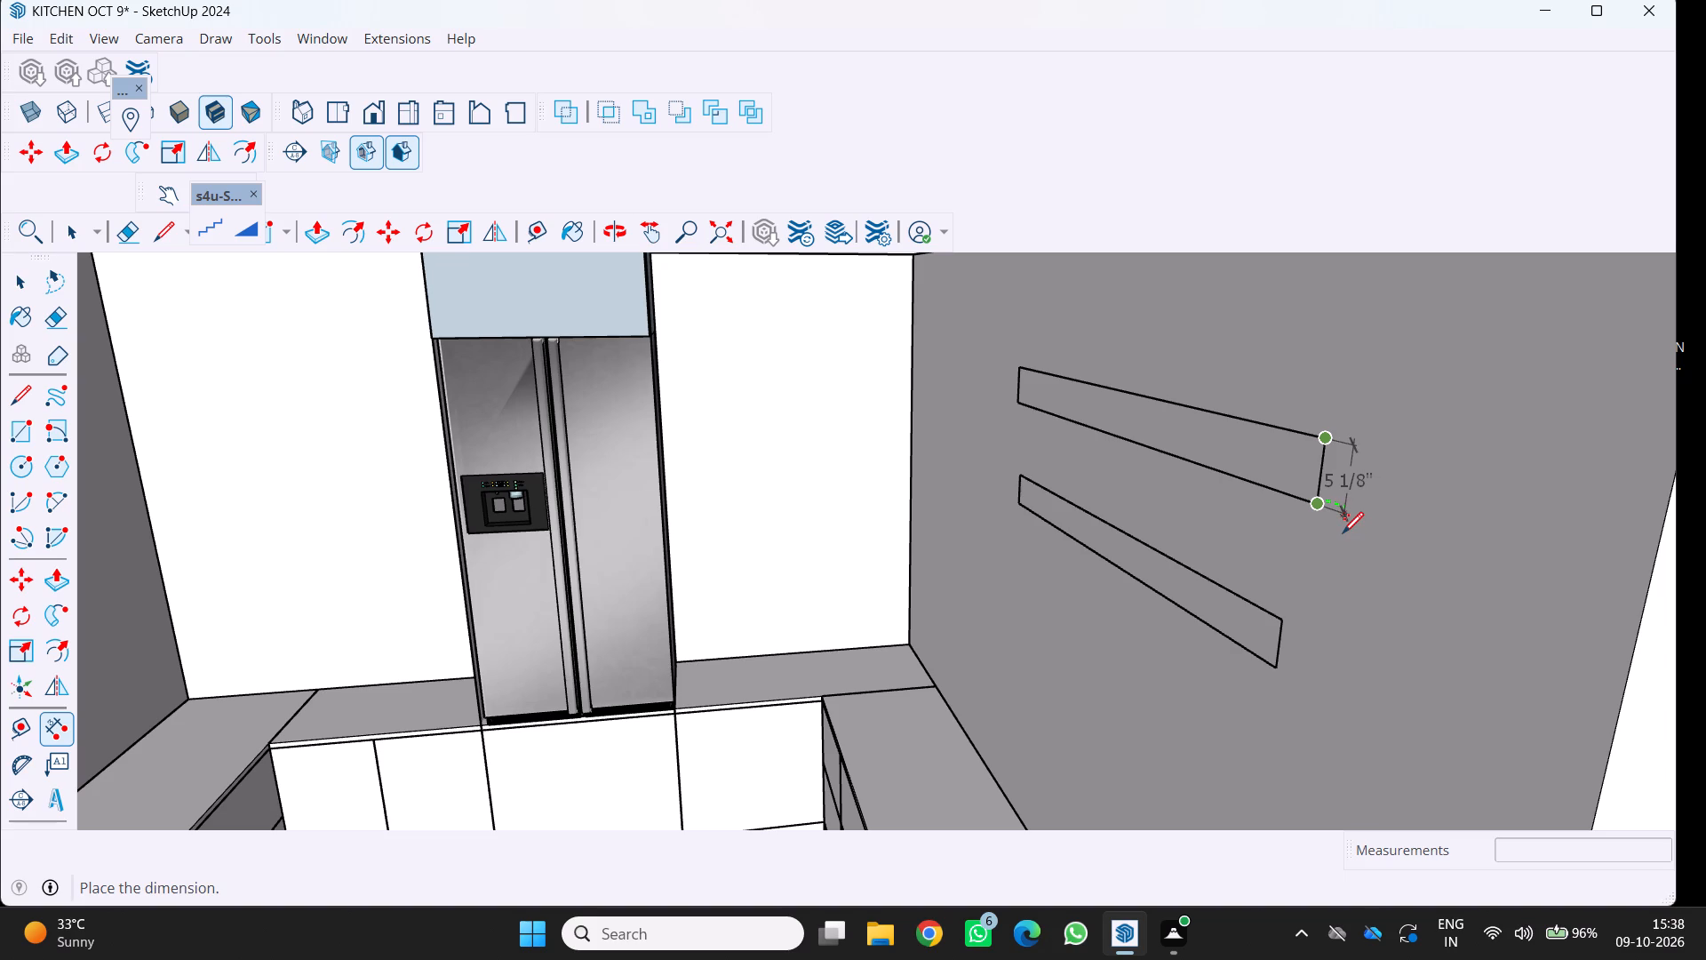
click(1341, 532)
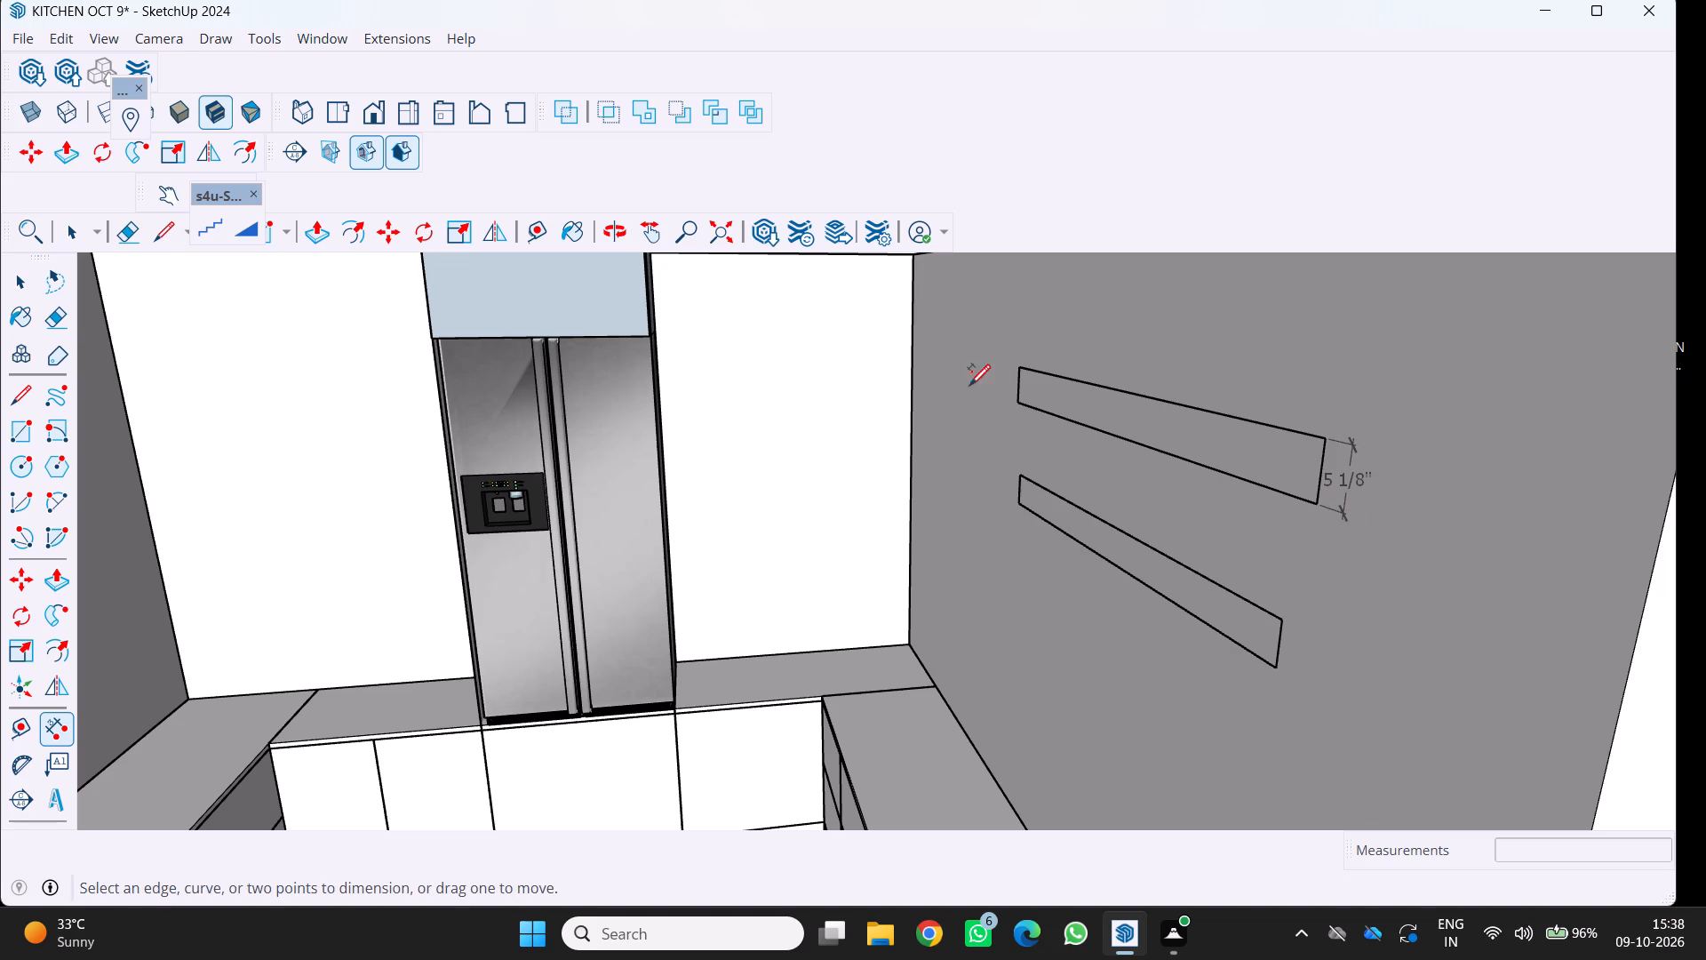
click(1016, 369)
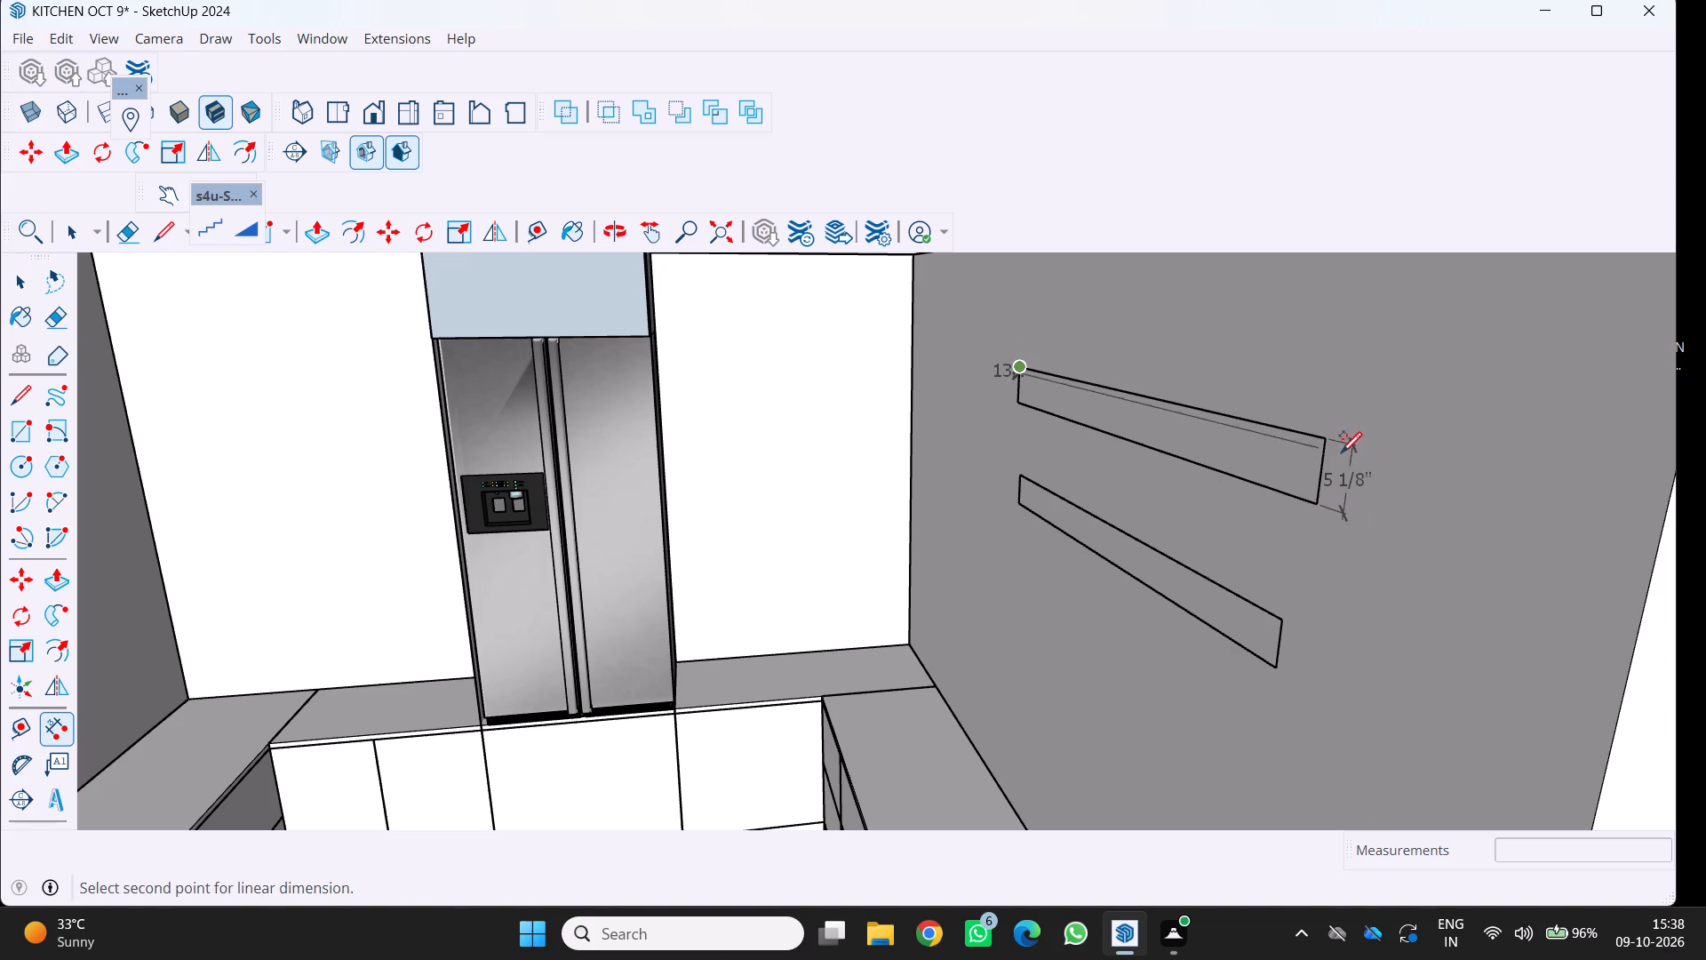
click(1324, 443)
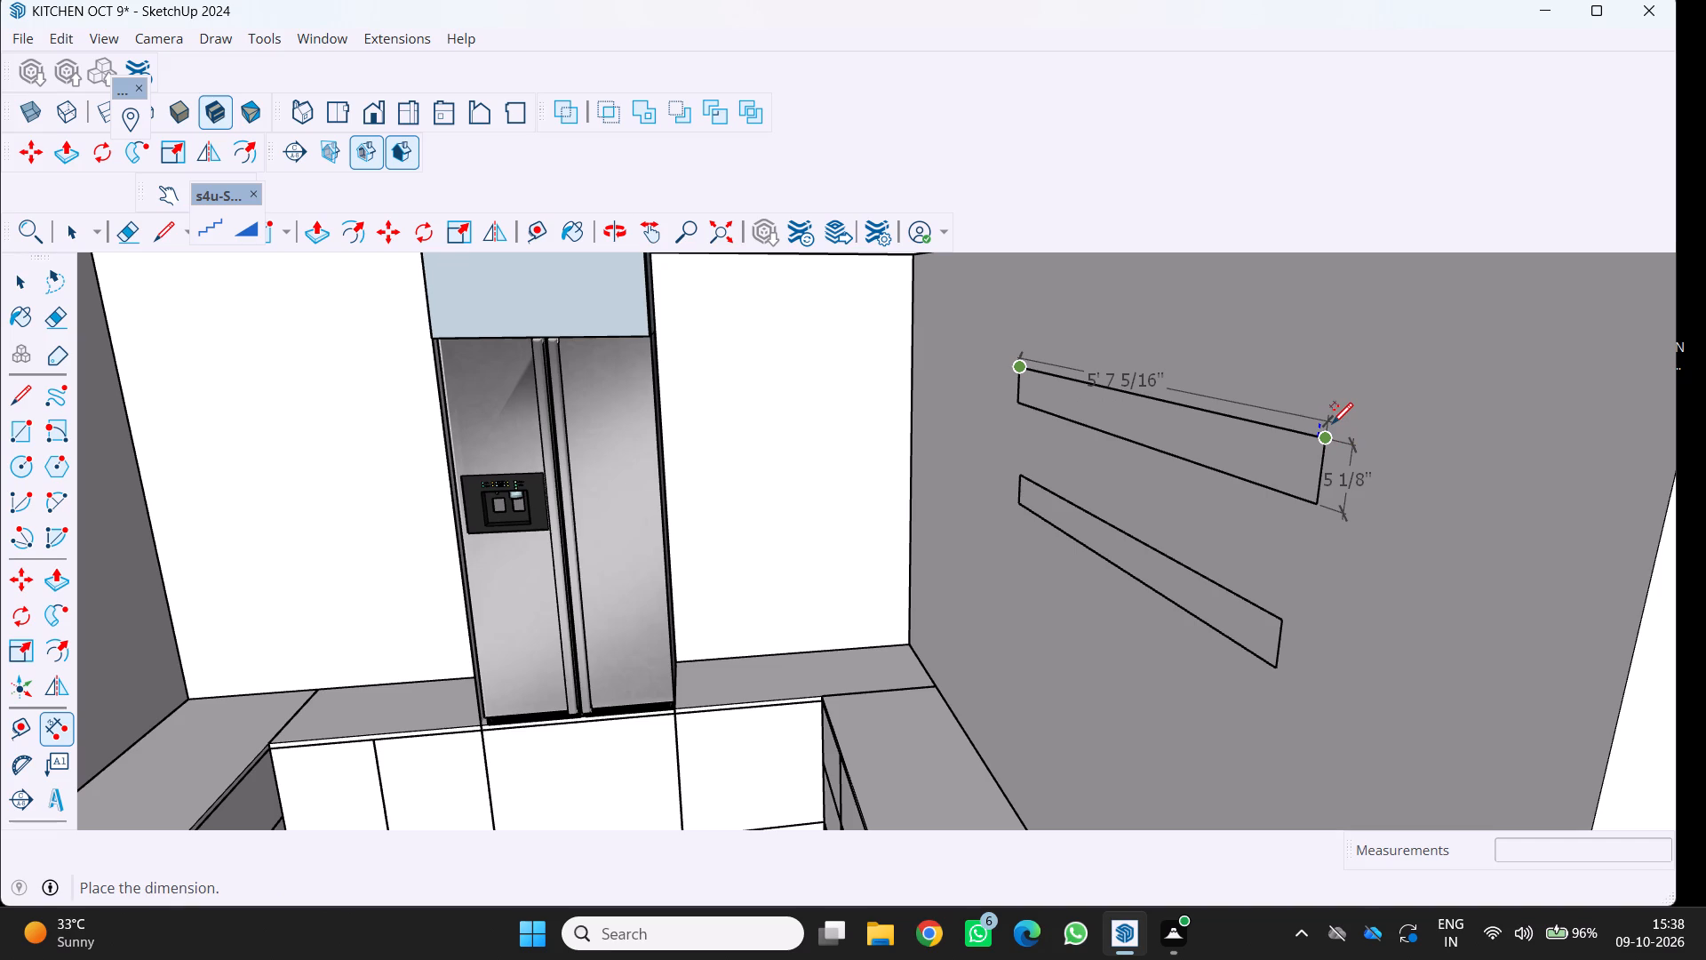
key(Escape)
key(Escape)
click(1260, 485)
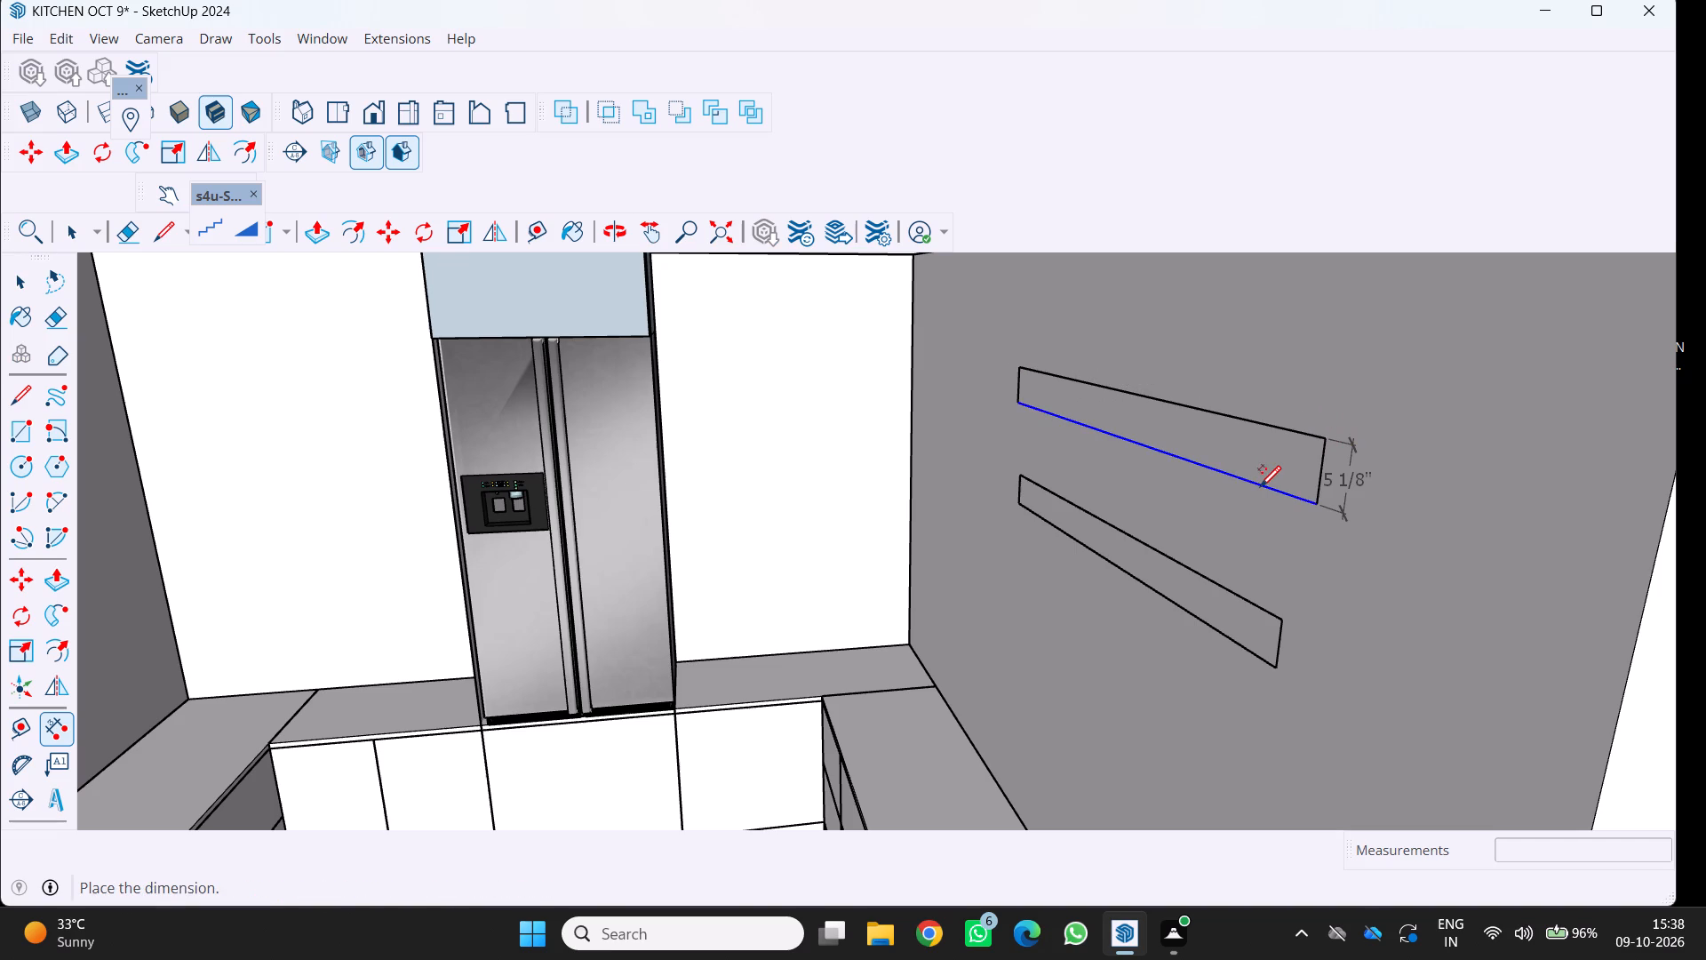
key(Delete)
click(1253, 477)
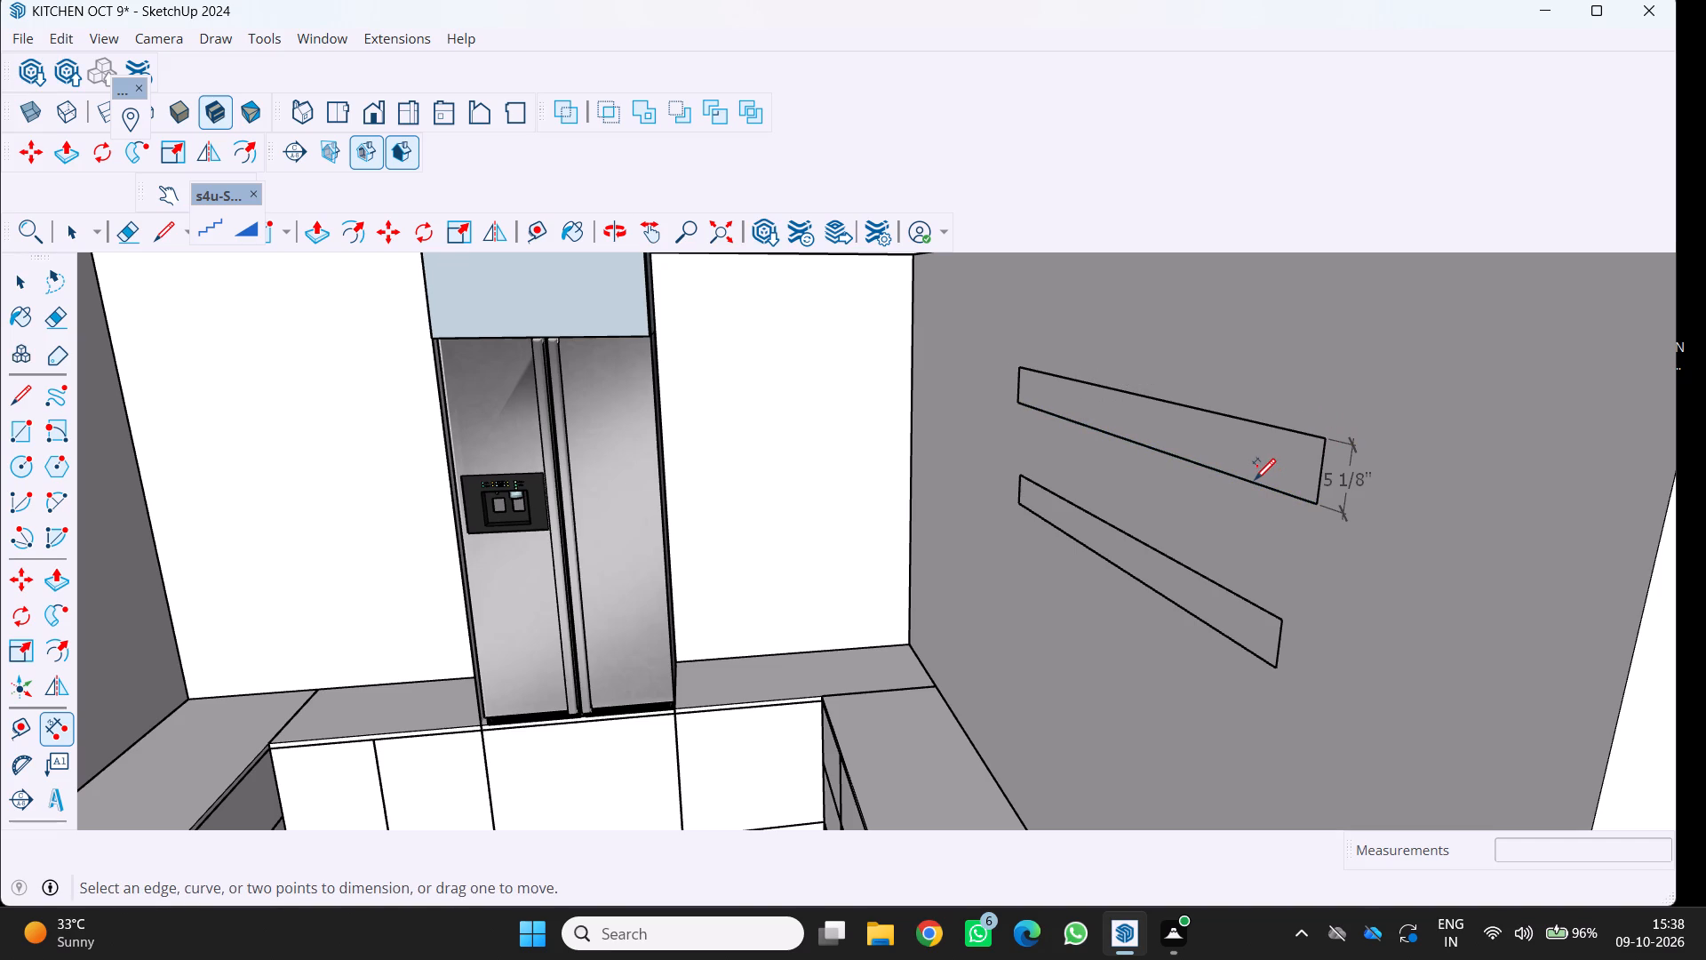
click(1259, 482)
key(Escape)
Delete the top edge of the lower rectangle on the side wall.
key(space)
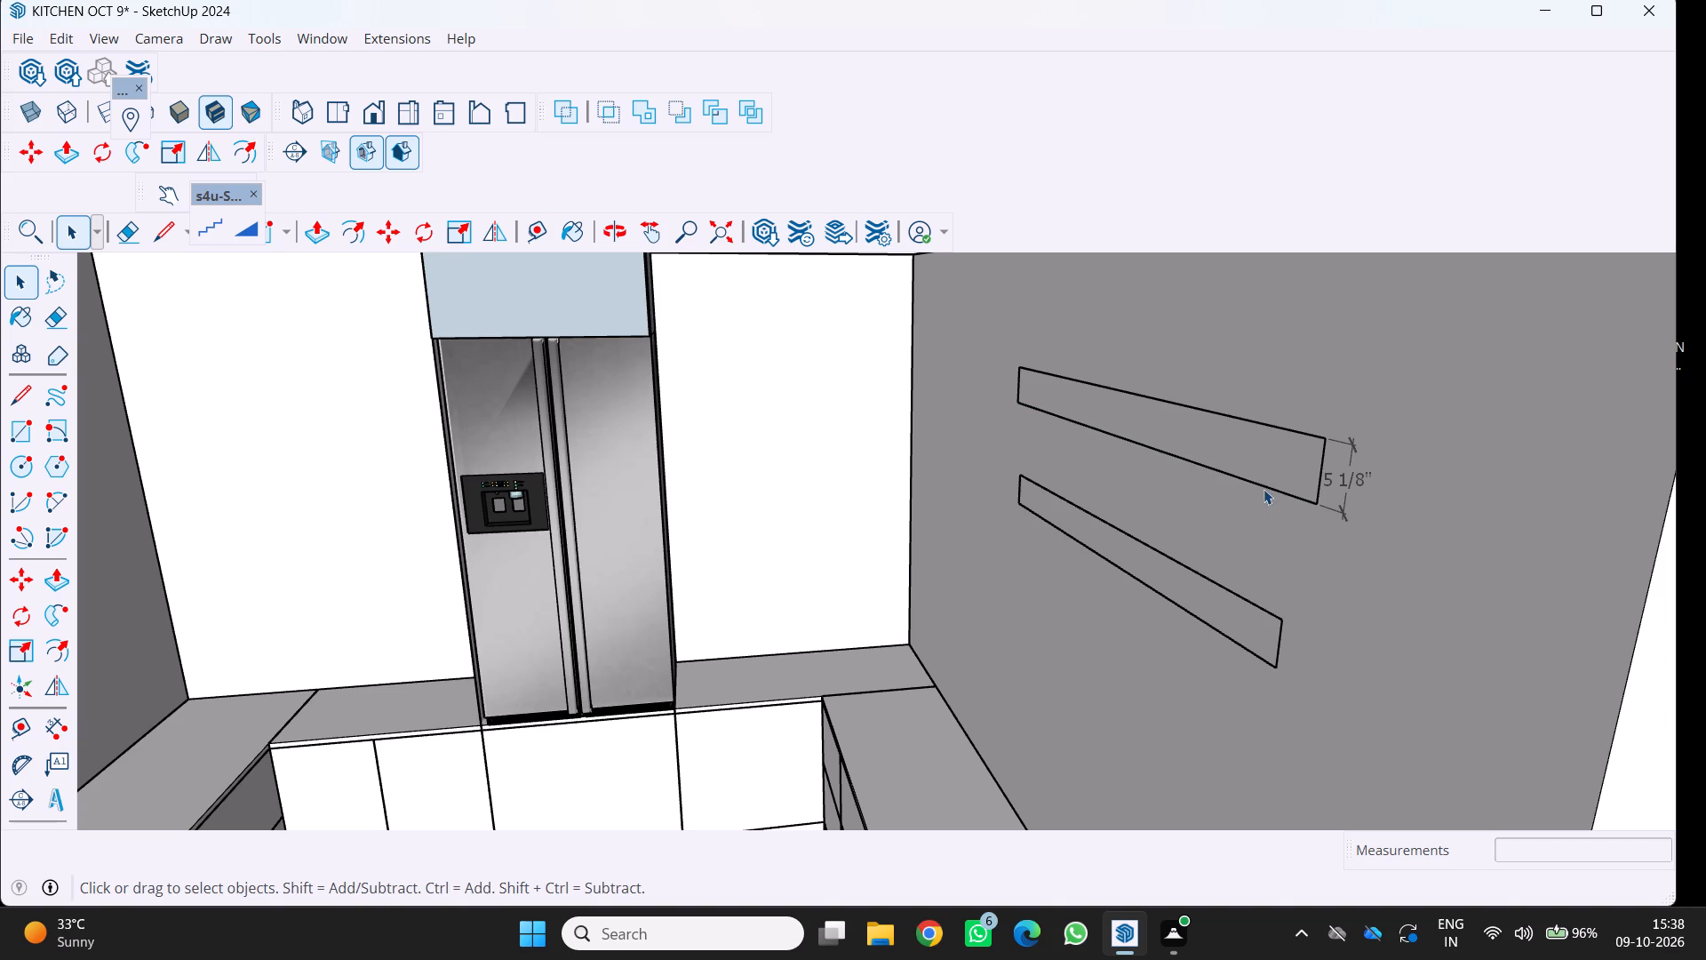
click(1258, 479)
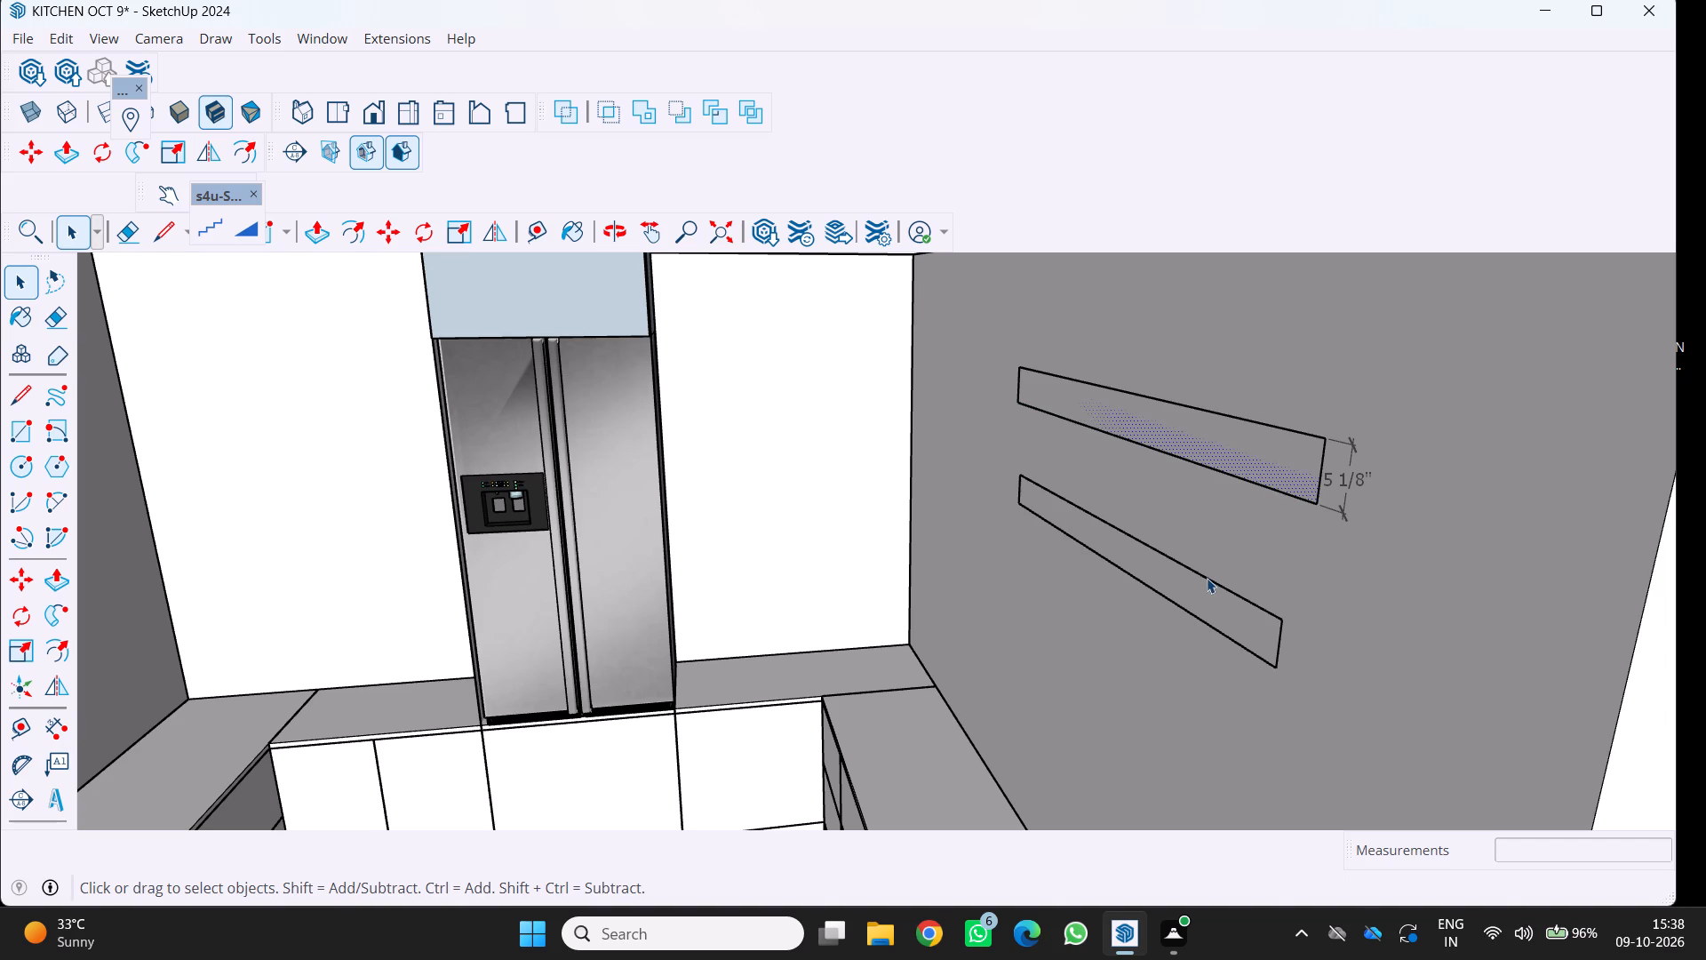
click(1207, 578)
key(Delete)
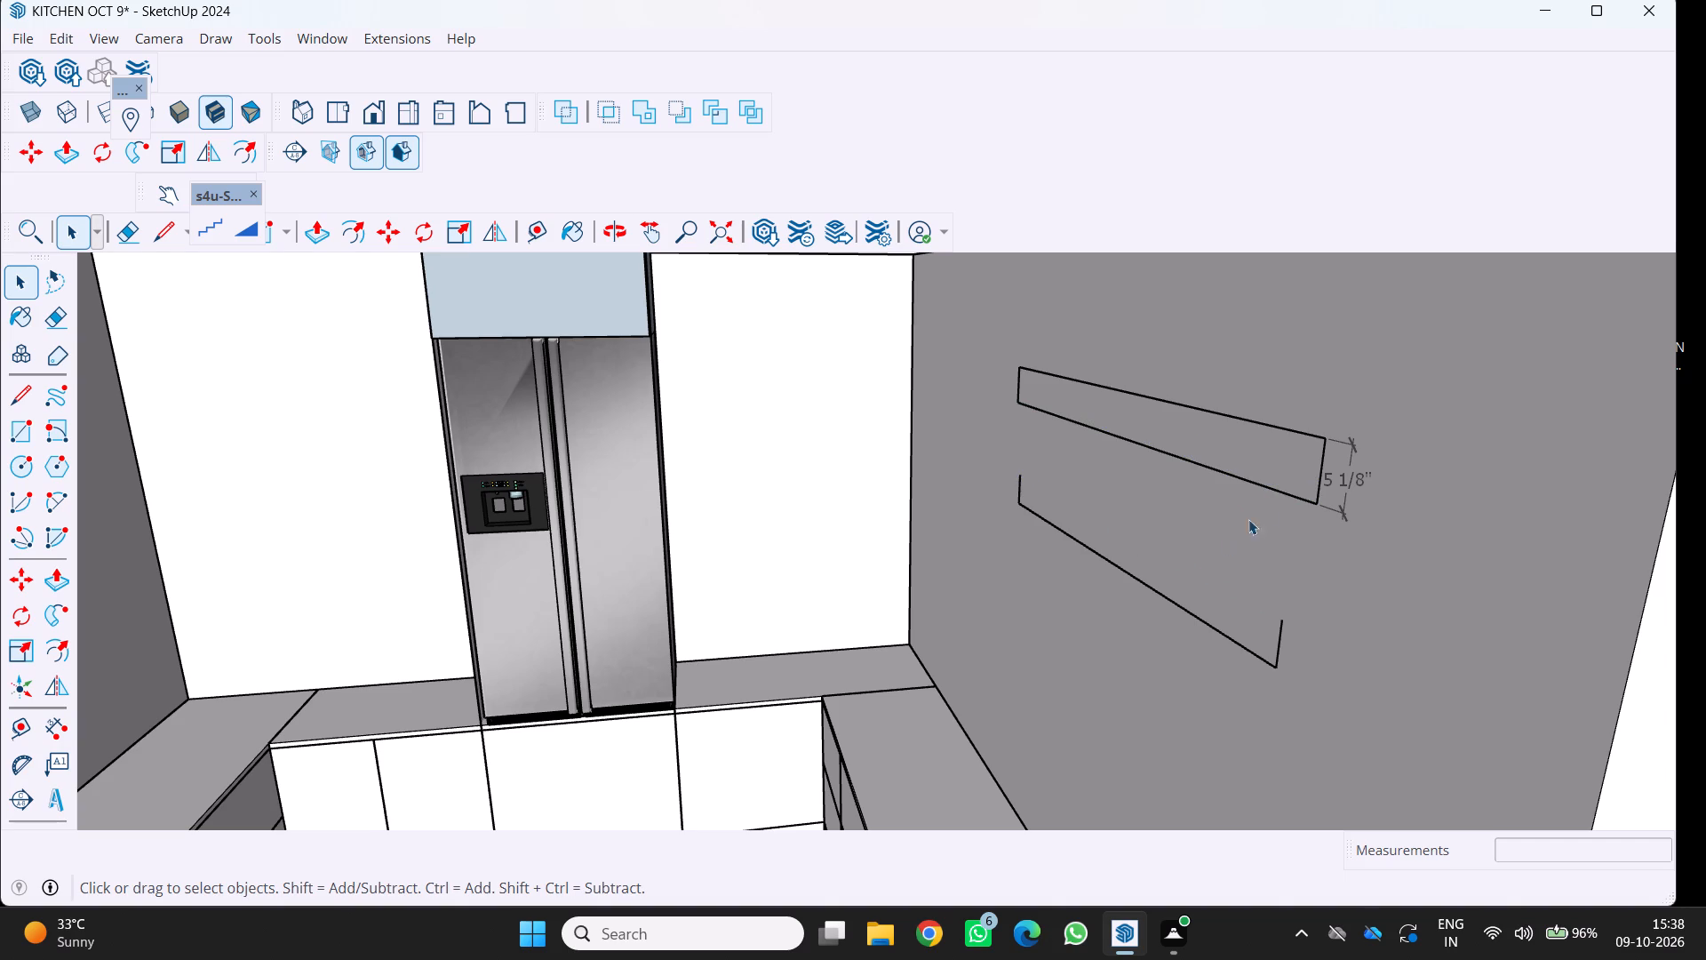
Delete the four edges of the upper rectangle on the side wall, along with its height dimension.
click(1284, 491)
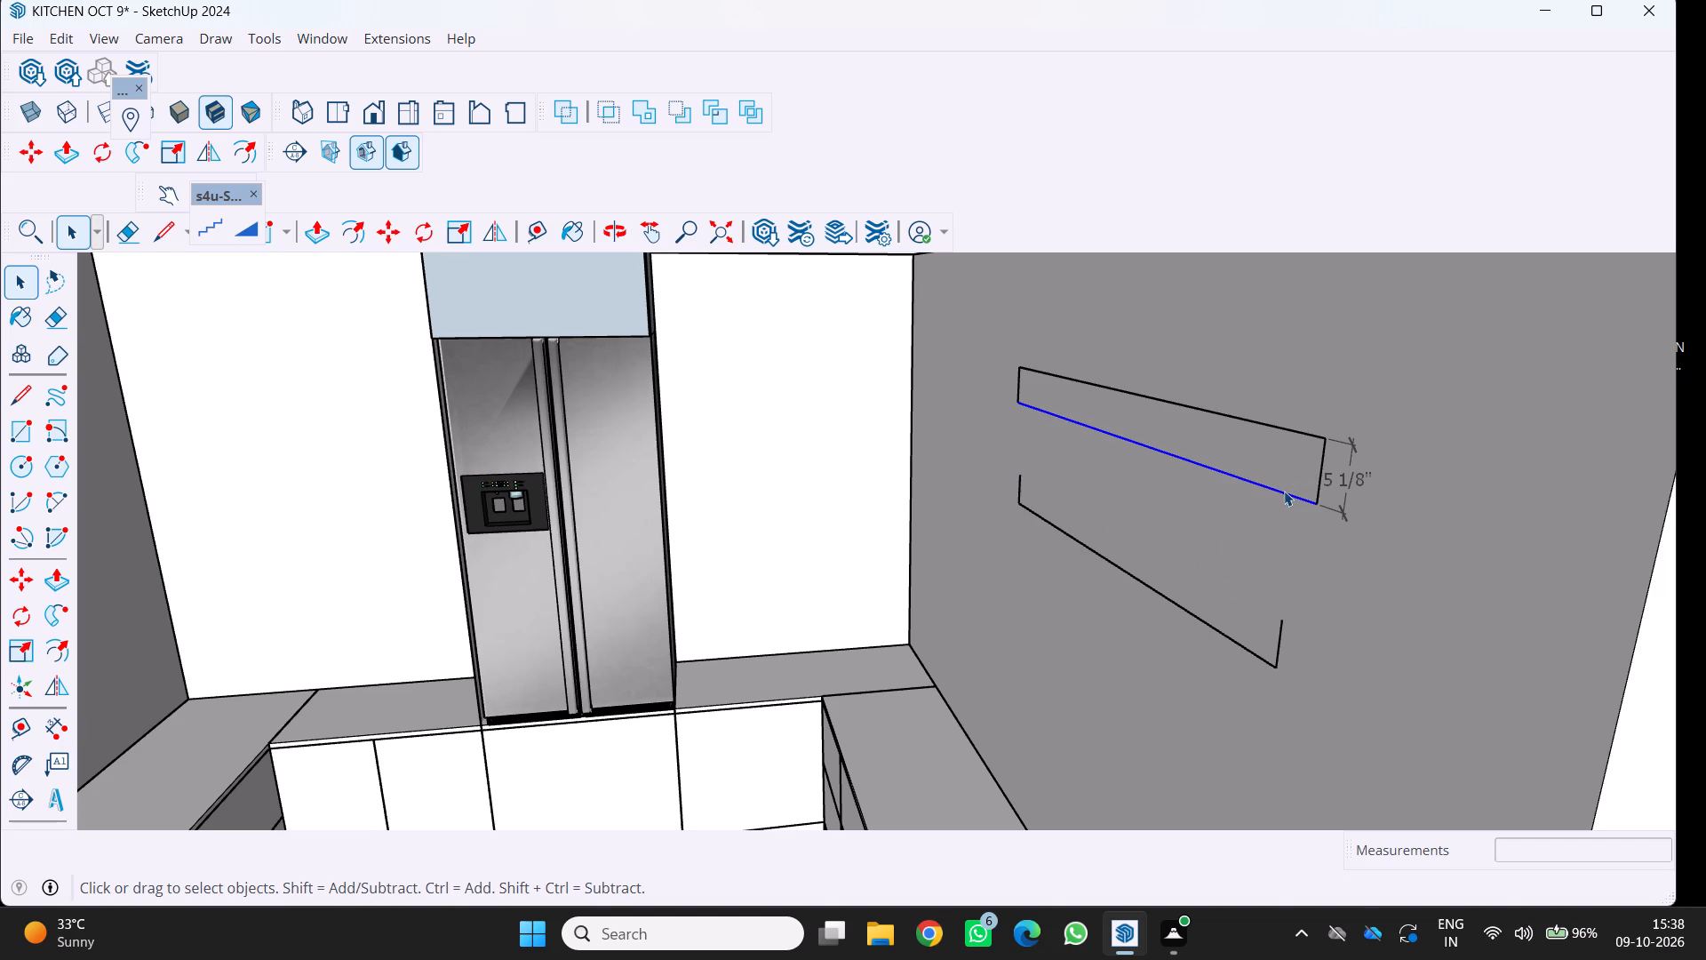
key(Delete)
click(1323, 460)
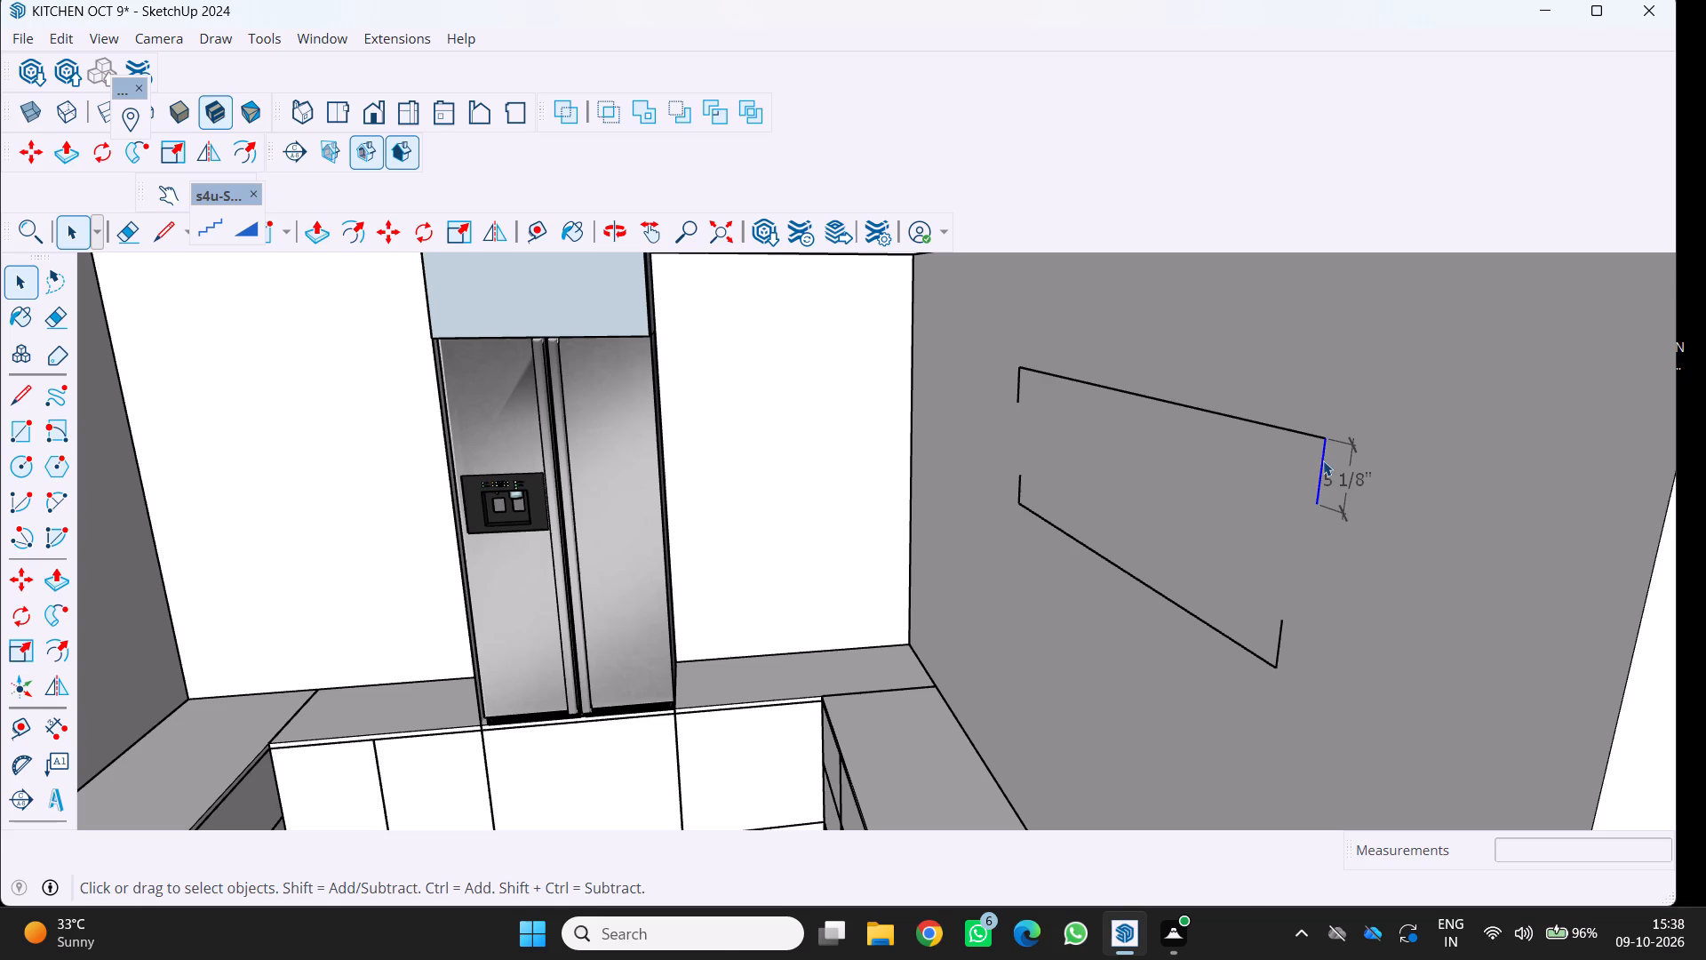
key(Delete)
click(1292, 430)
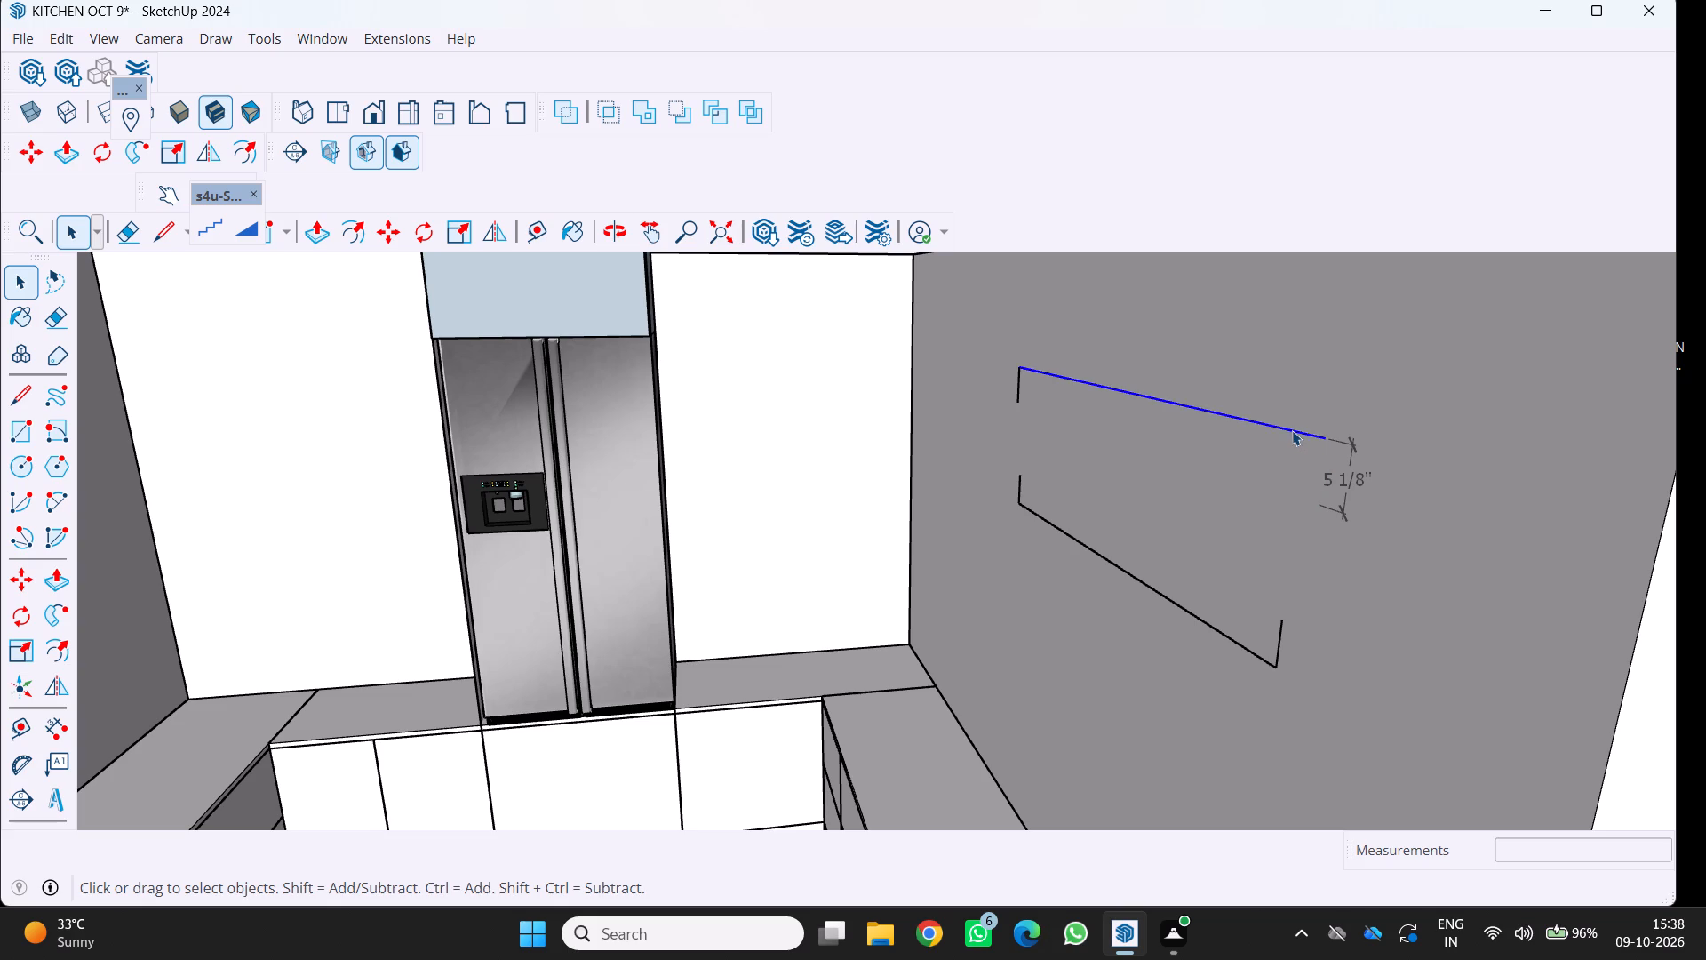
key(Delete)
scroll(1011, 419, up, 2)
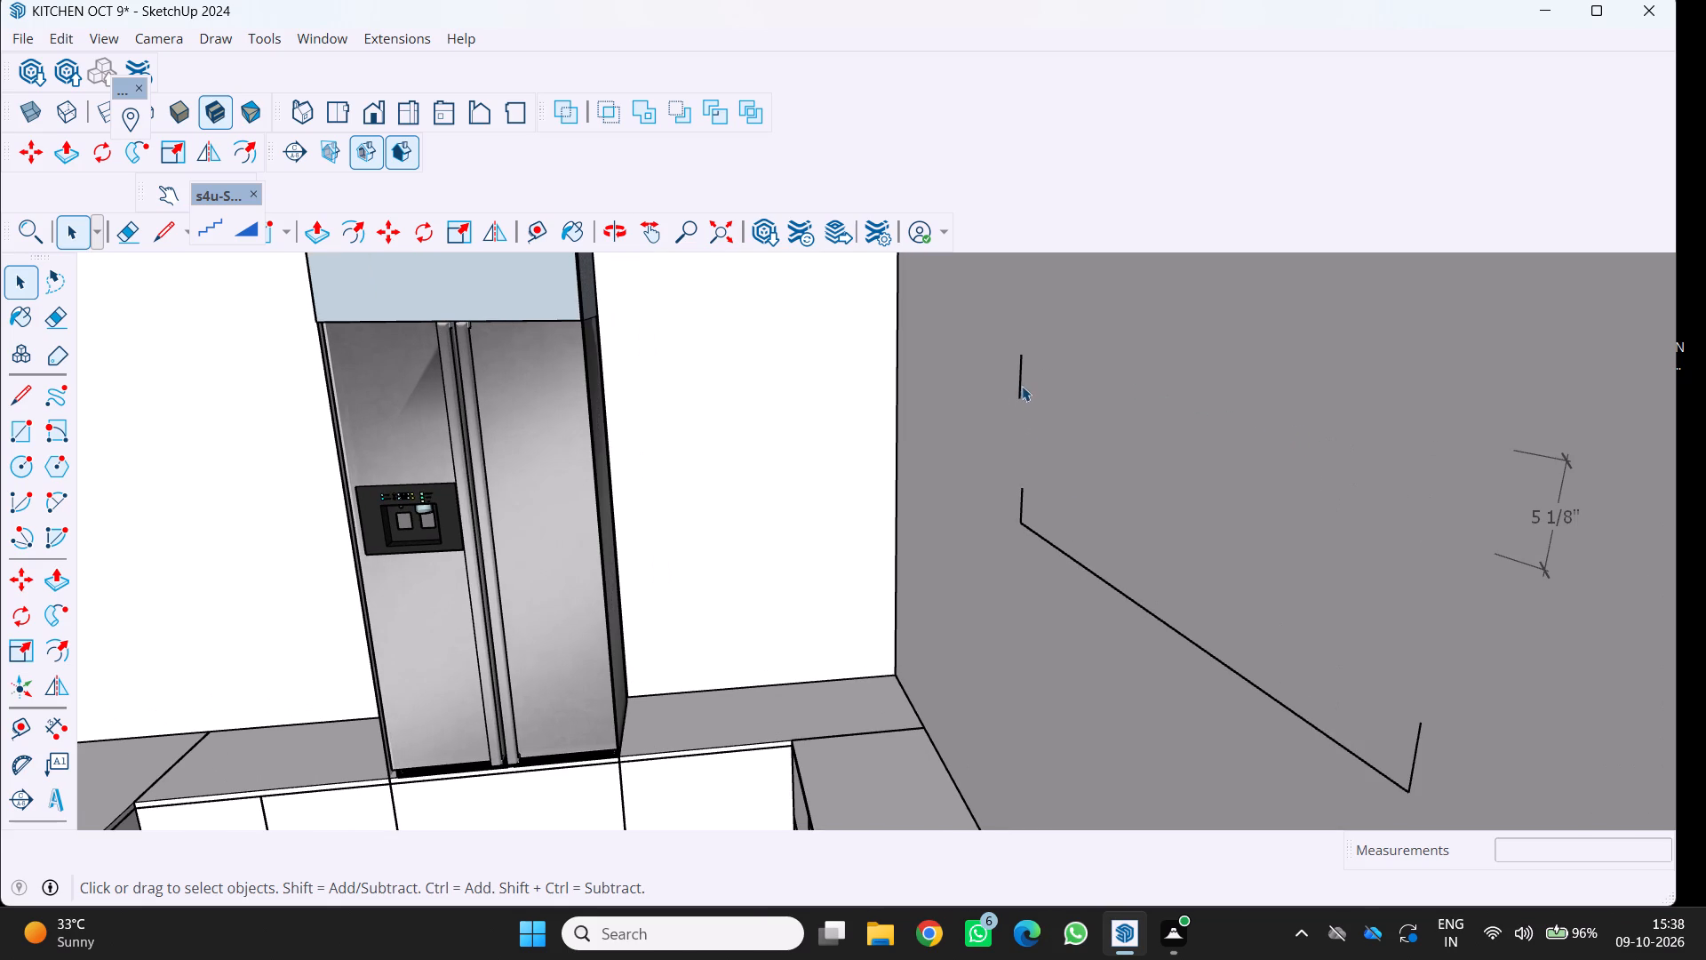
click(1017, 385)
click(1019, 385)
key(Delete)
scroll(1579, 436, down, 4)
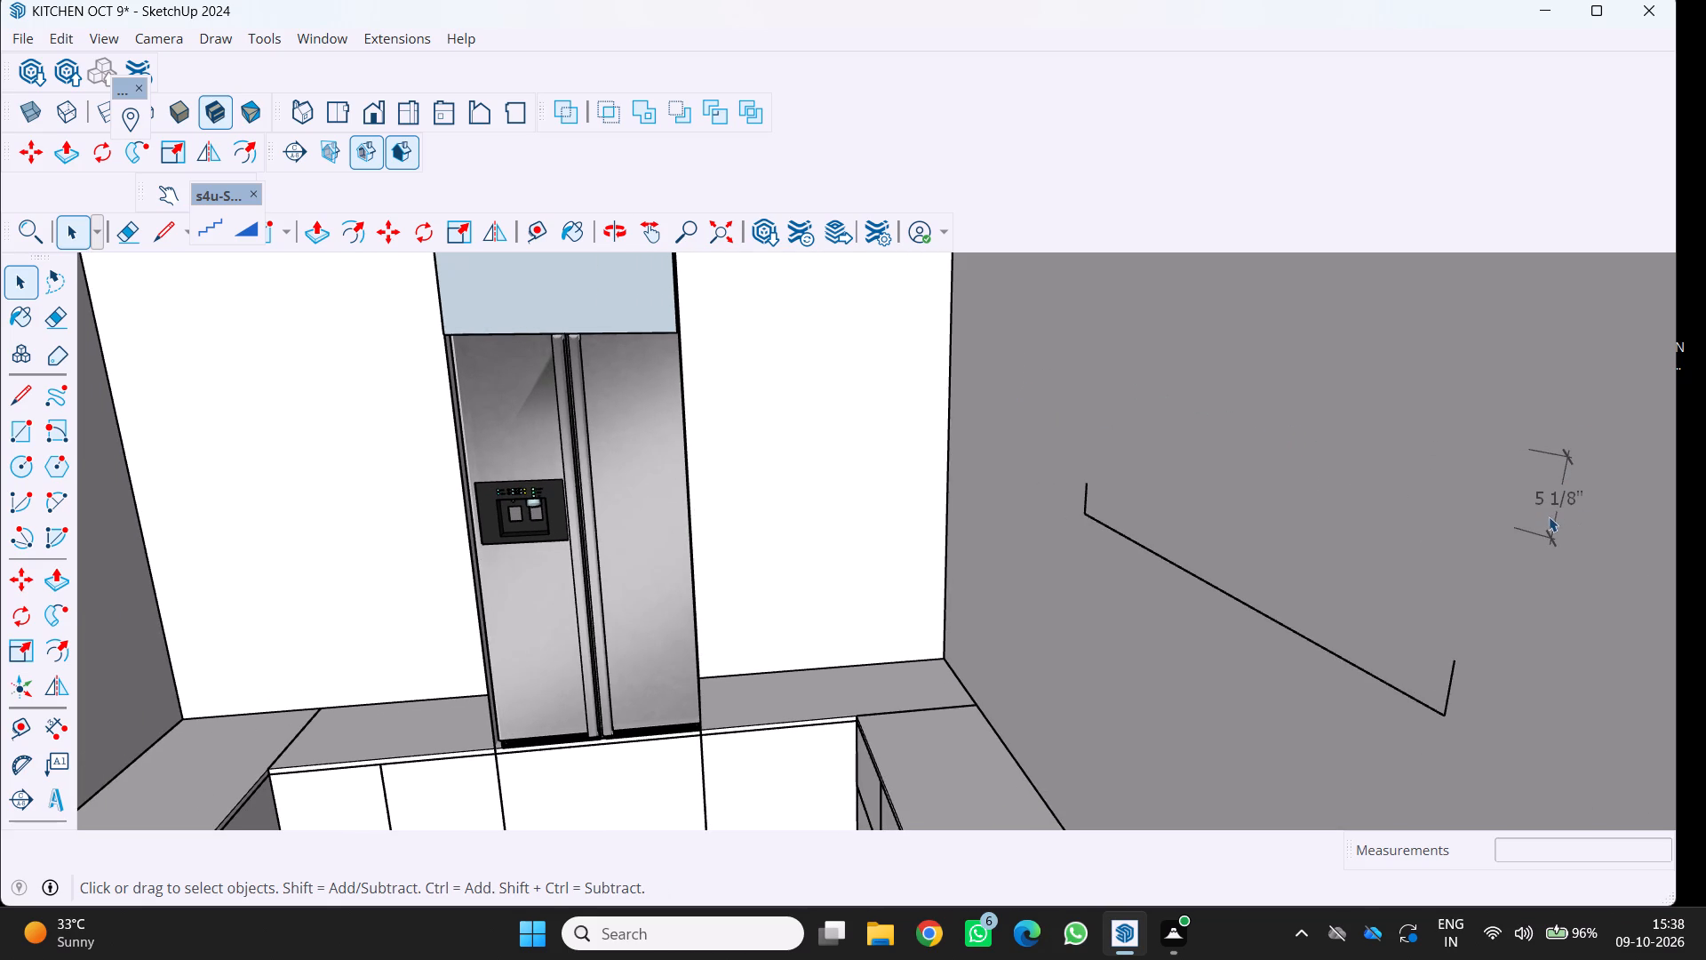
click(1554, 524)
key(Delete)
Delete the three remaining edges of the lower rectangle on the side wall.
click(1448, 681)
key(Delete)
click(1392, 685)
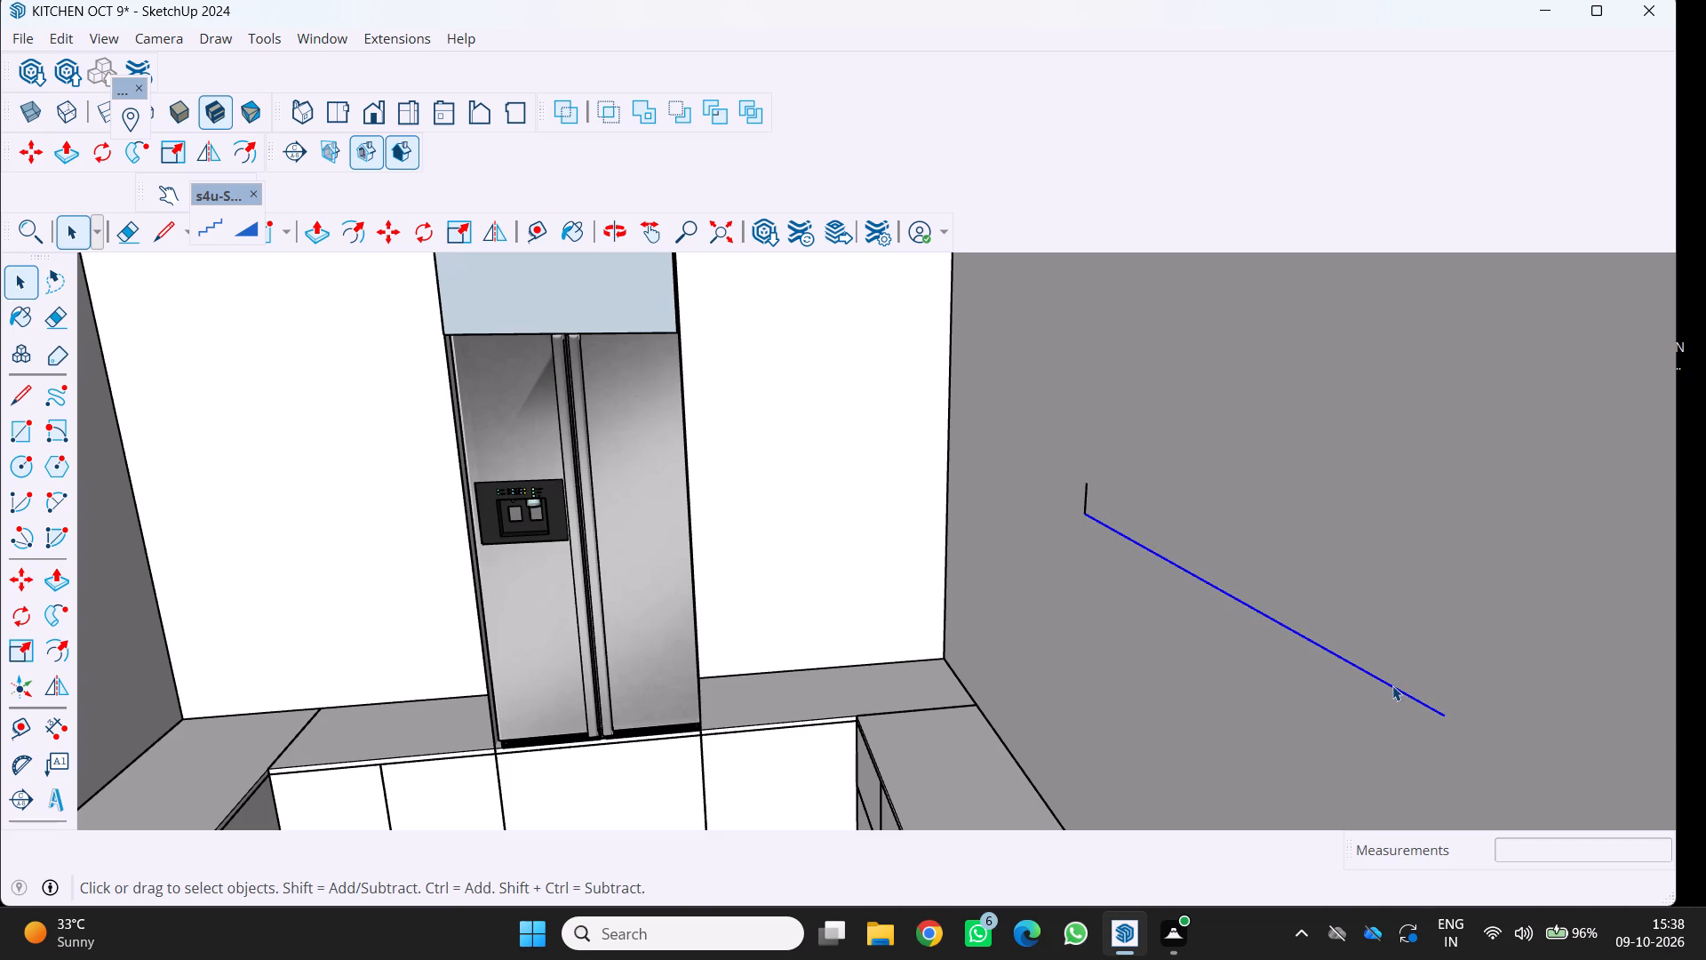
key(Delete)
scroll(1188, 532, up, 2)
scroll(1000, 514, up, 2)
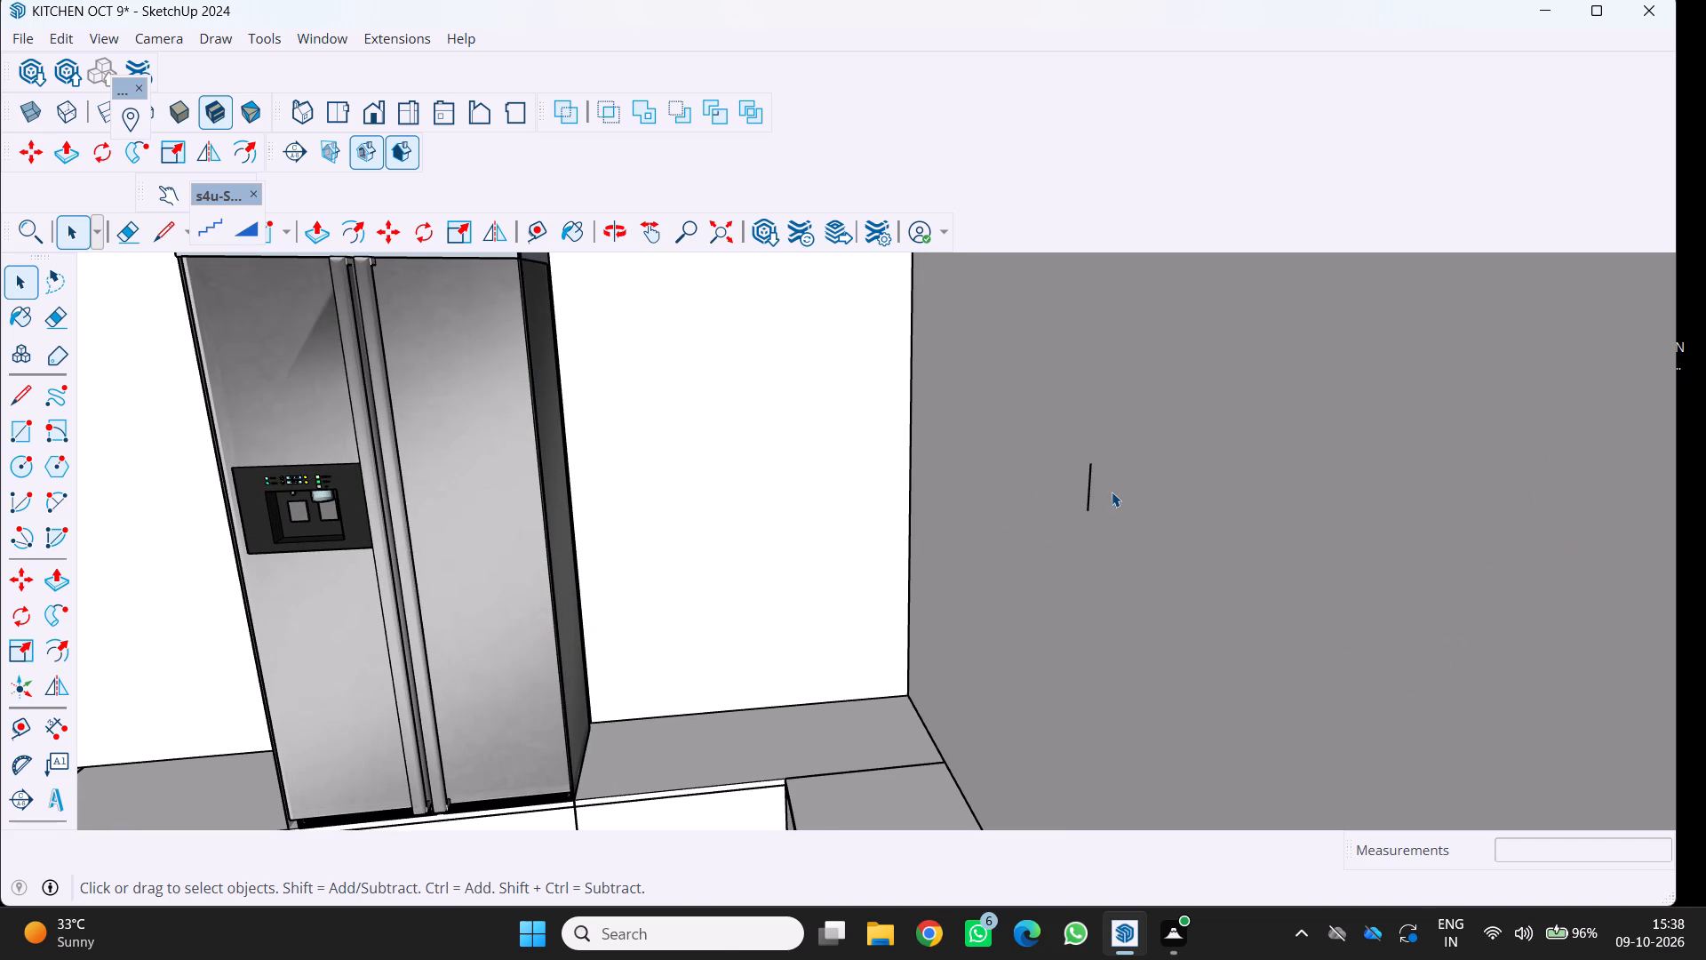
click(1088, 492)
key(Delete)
Copy the full-height divider line nearest the open end of the drawer-fronted side run 1" towards that open end.
scroll(1088, 492, down, 18)
scroll(929, 724, down, 1)
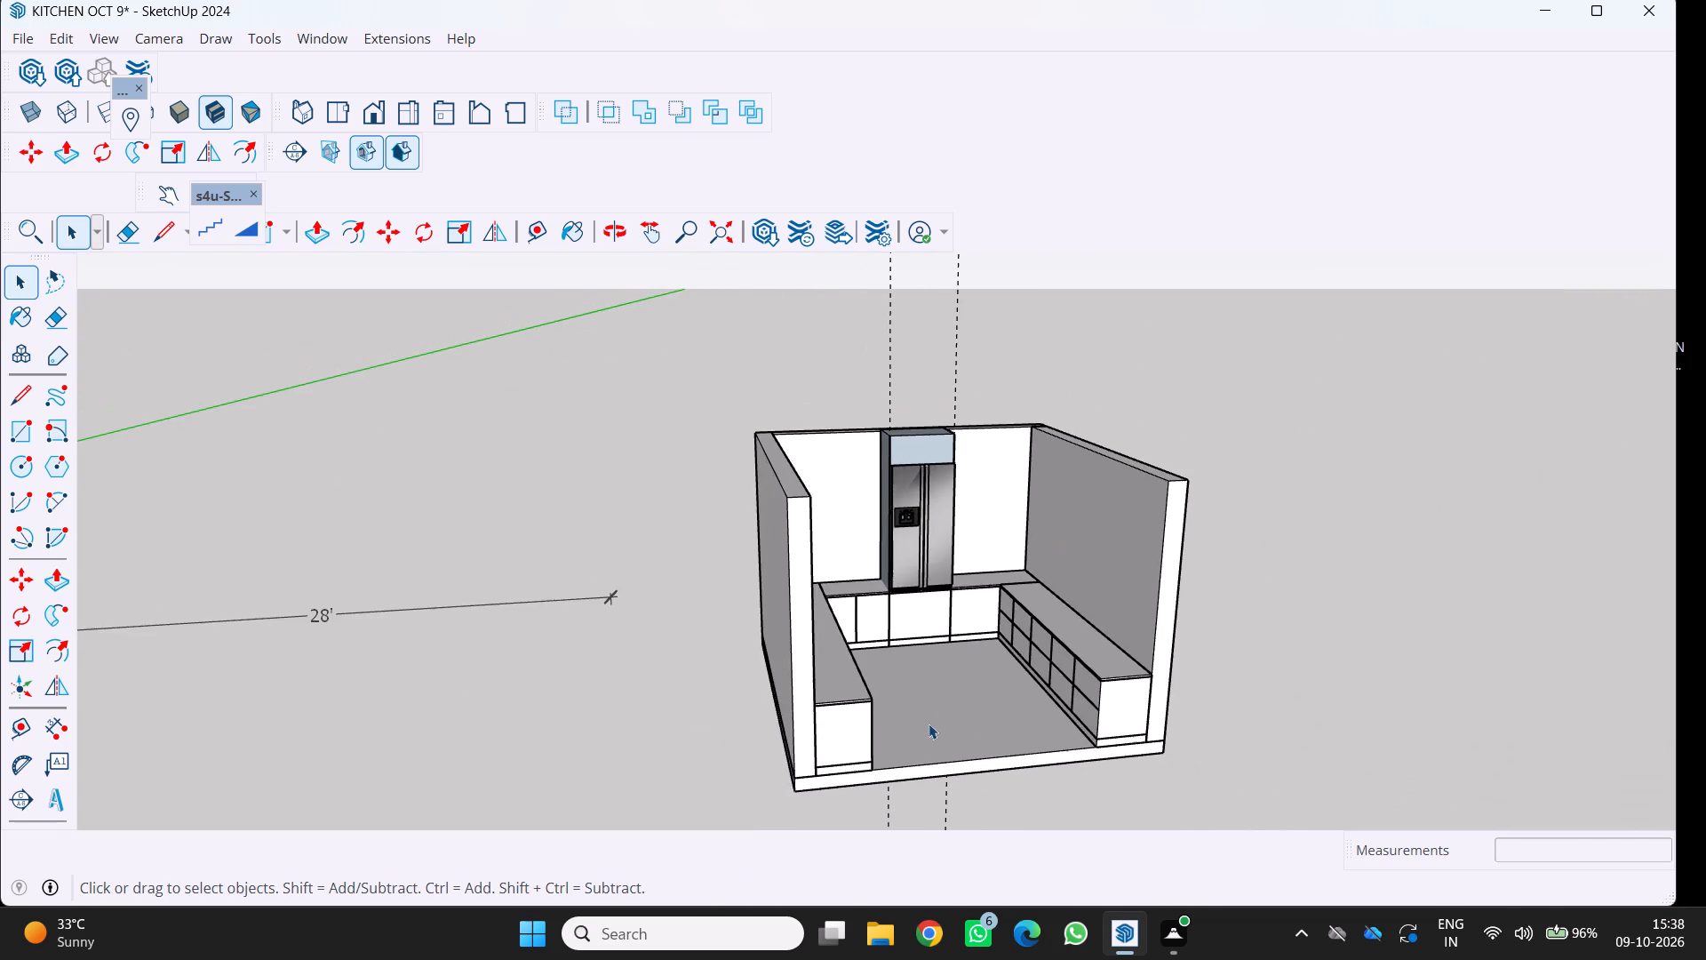
middle_drag(1058, 691, 984, 673)
scroll(1008, 680, up, 5)
middle_drag(1004, 681, 1147, 722)
scroll(1200, 711, up, 2)
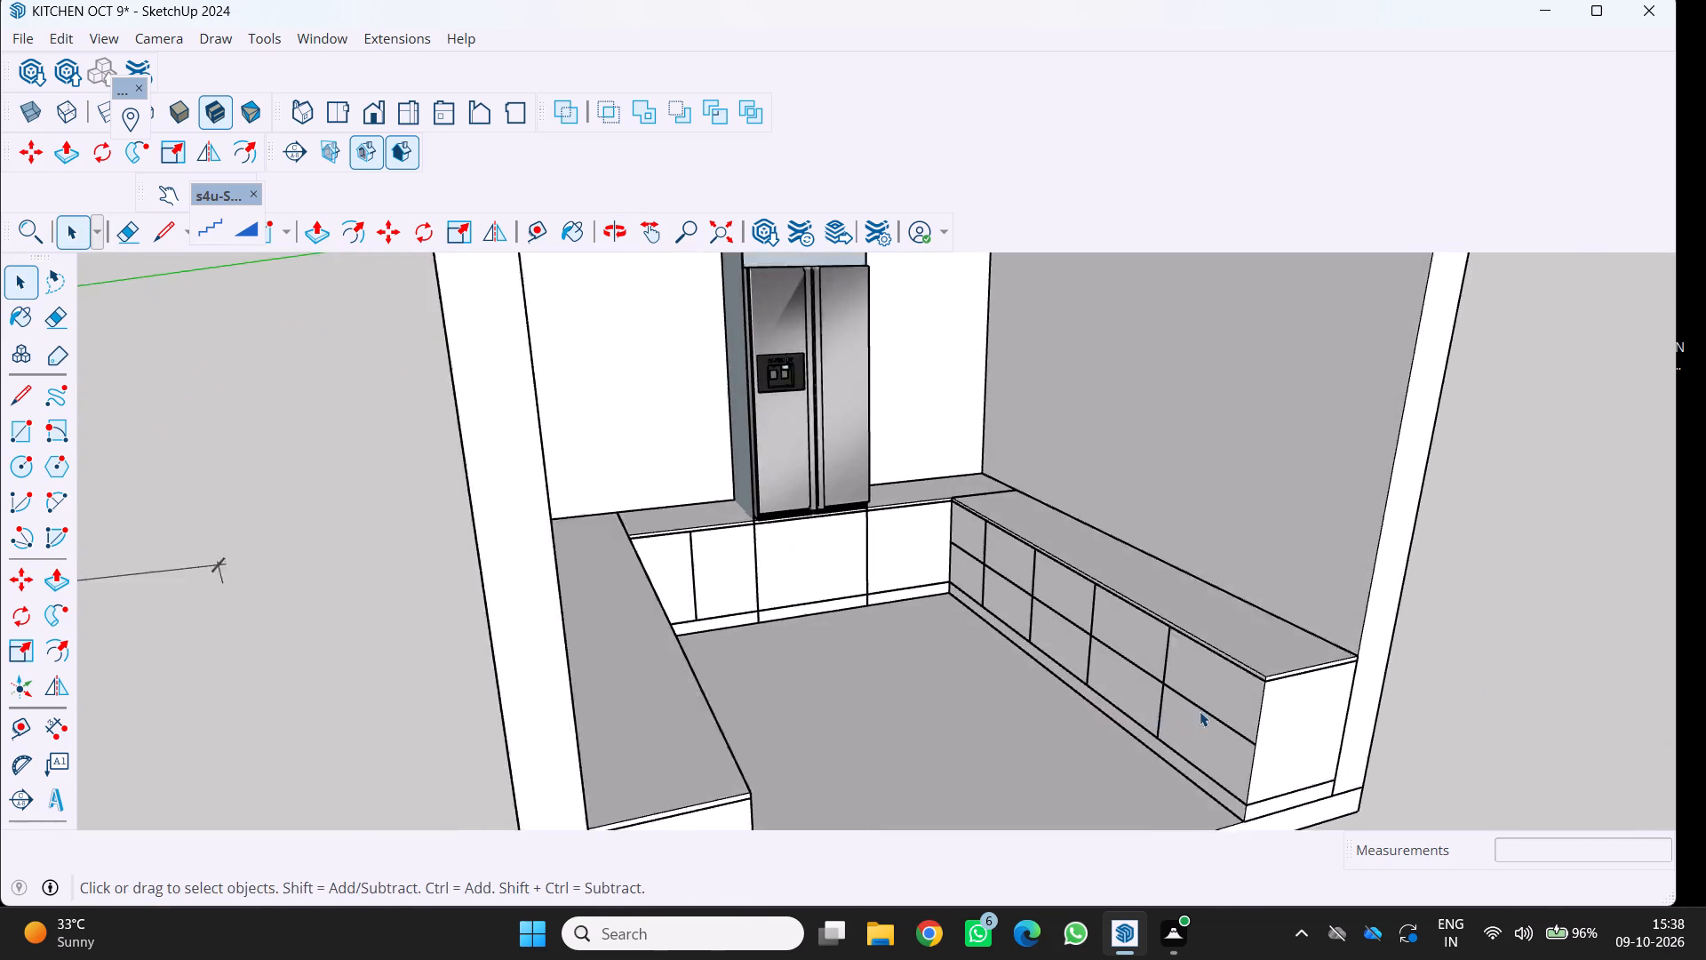
scroll(1200, 711, up, 5)
middle_click(1184, 700)
middle_click(1184, 700)
middle_drag(1186, 700, 1306, 652)
middle_click(1308, 652)
scroll(881, 530, up, 1)
middle_drag(883, 530, 974, 576)
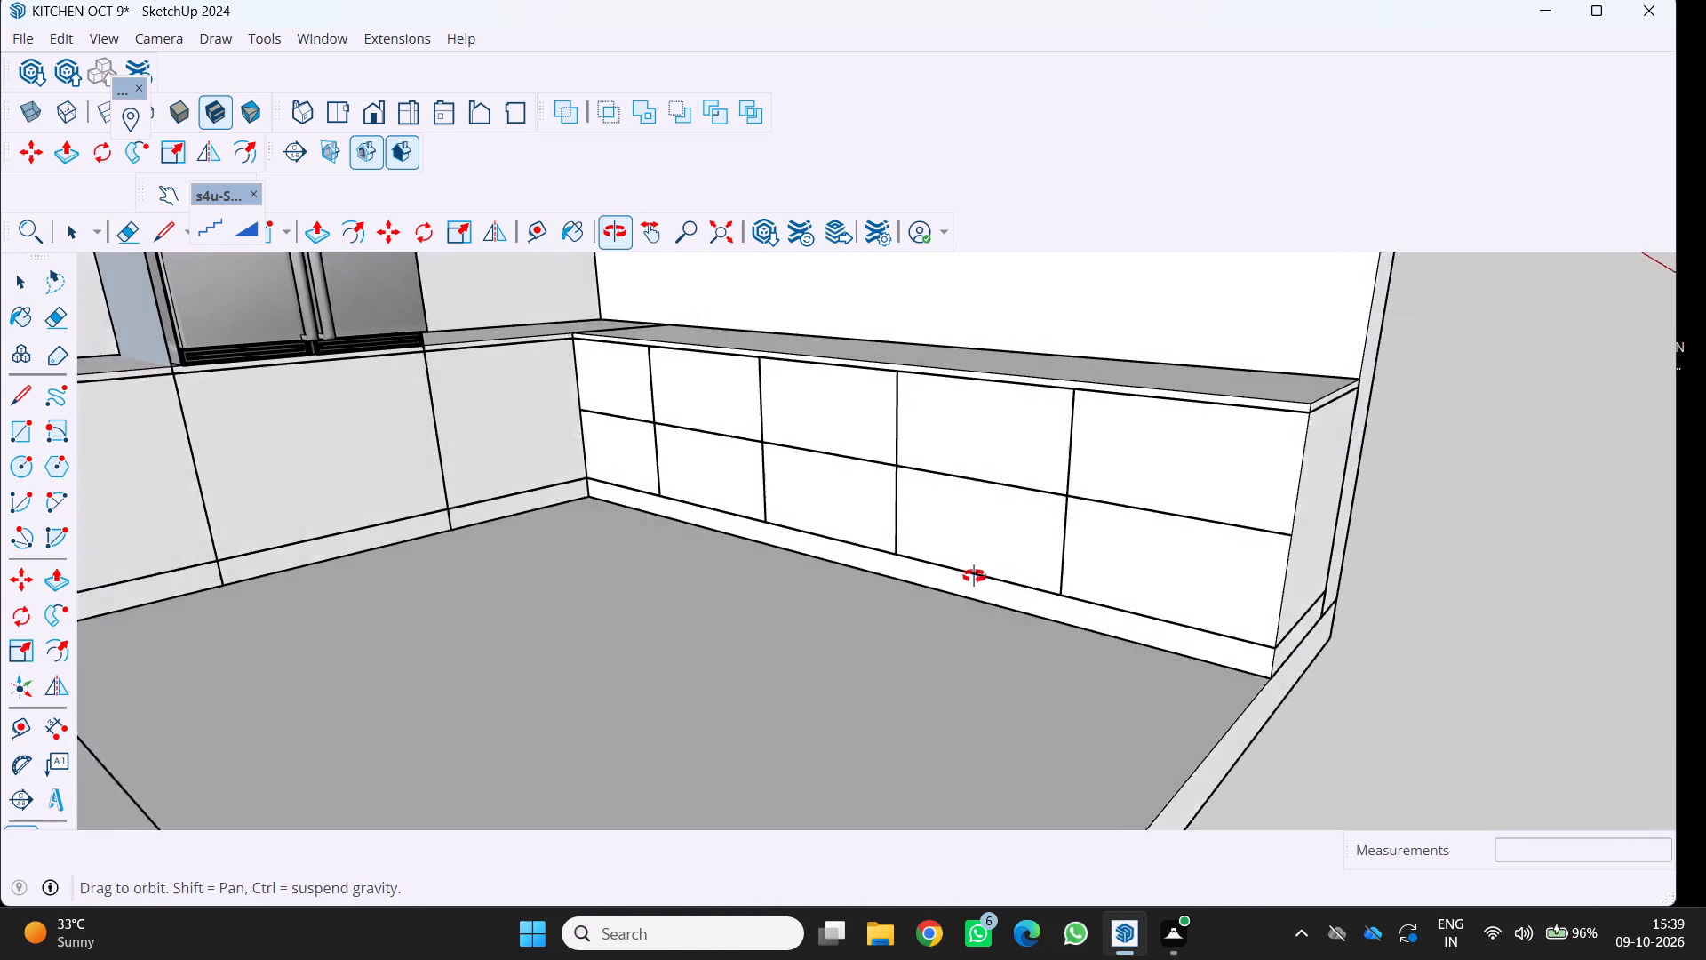
middle_drag(974, 576, 988, 574)
click(1094, 455)
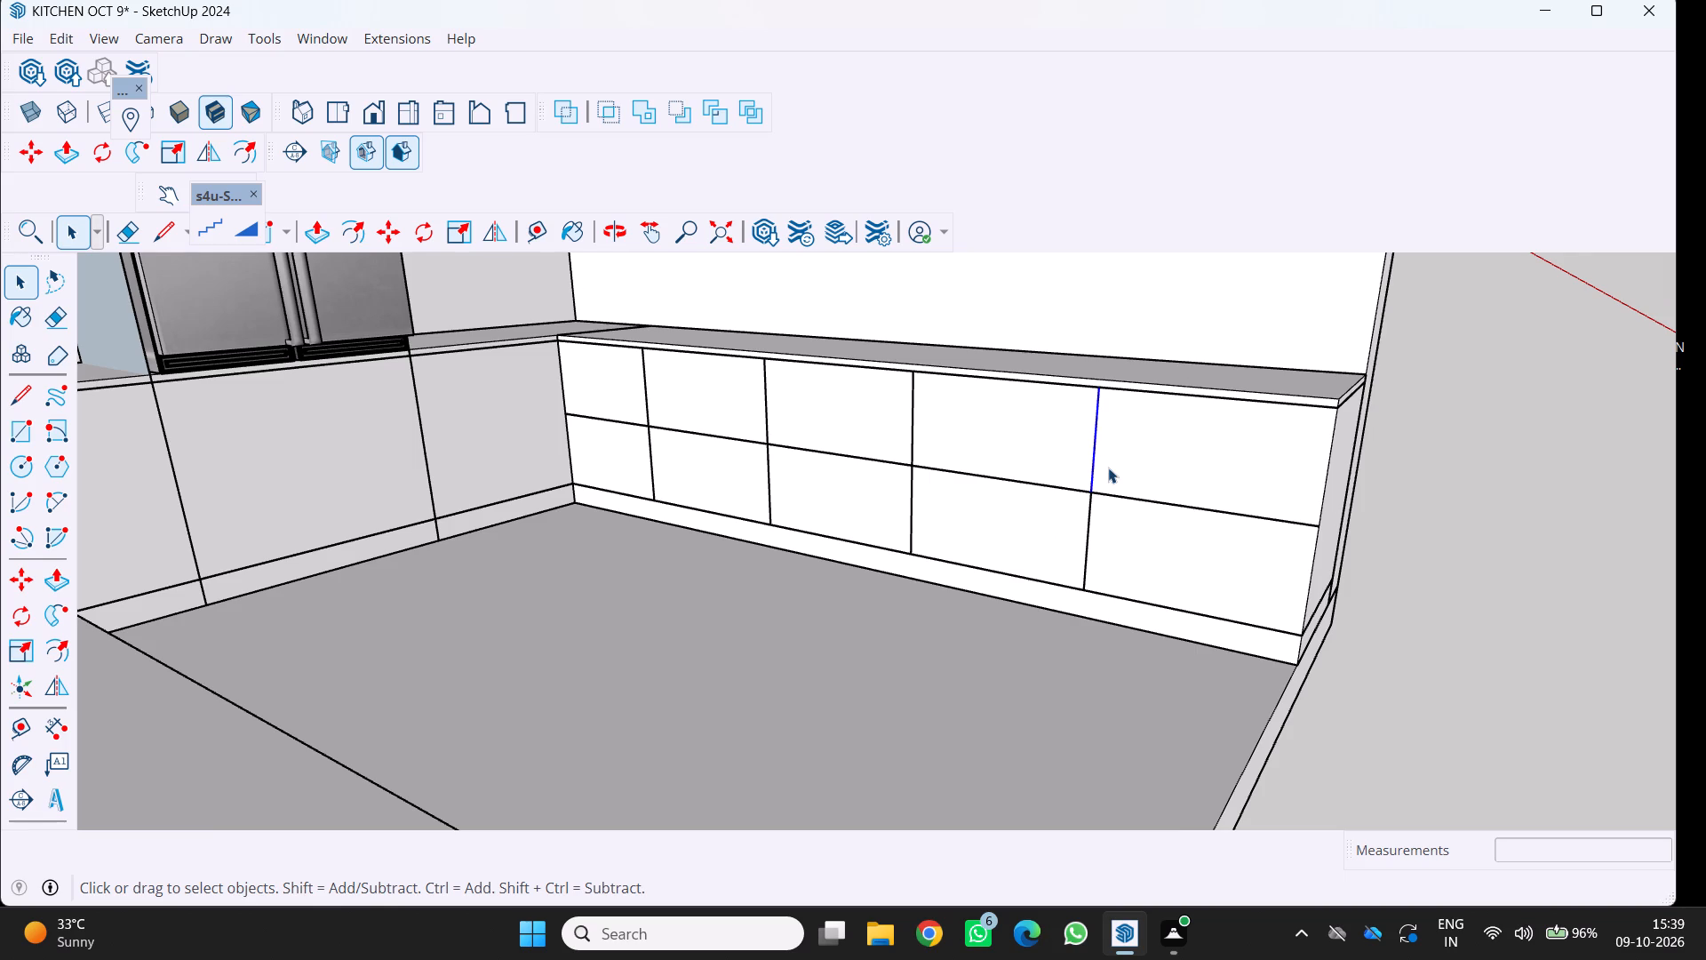
click(1088, 516)
triple_click(1090, 476)
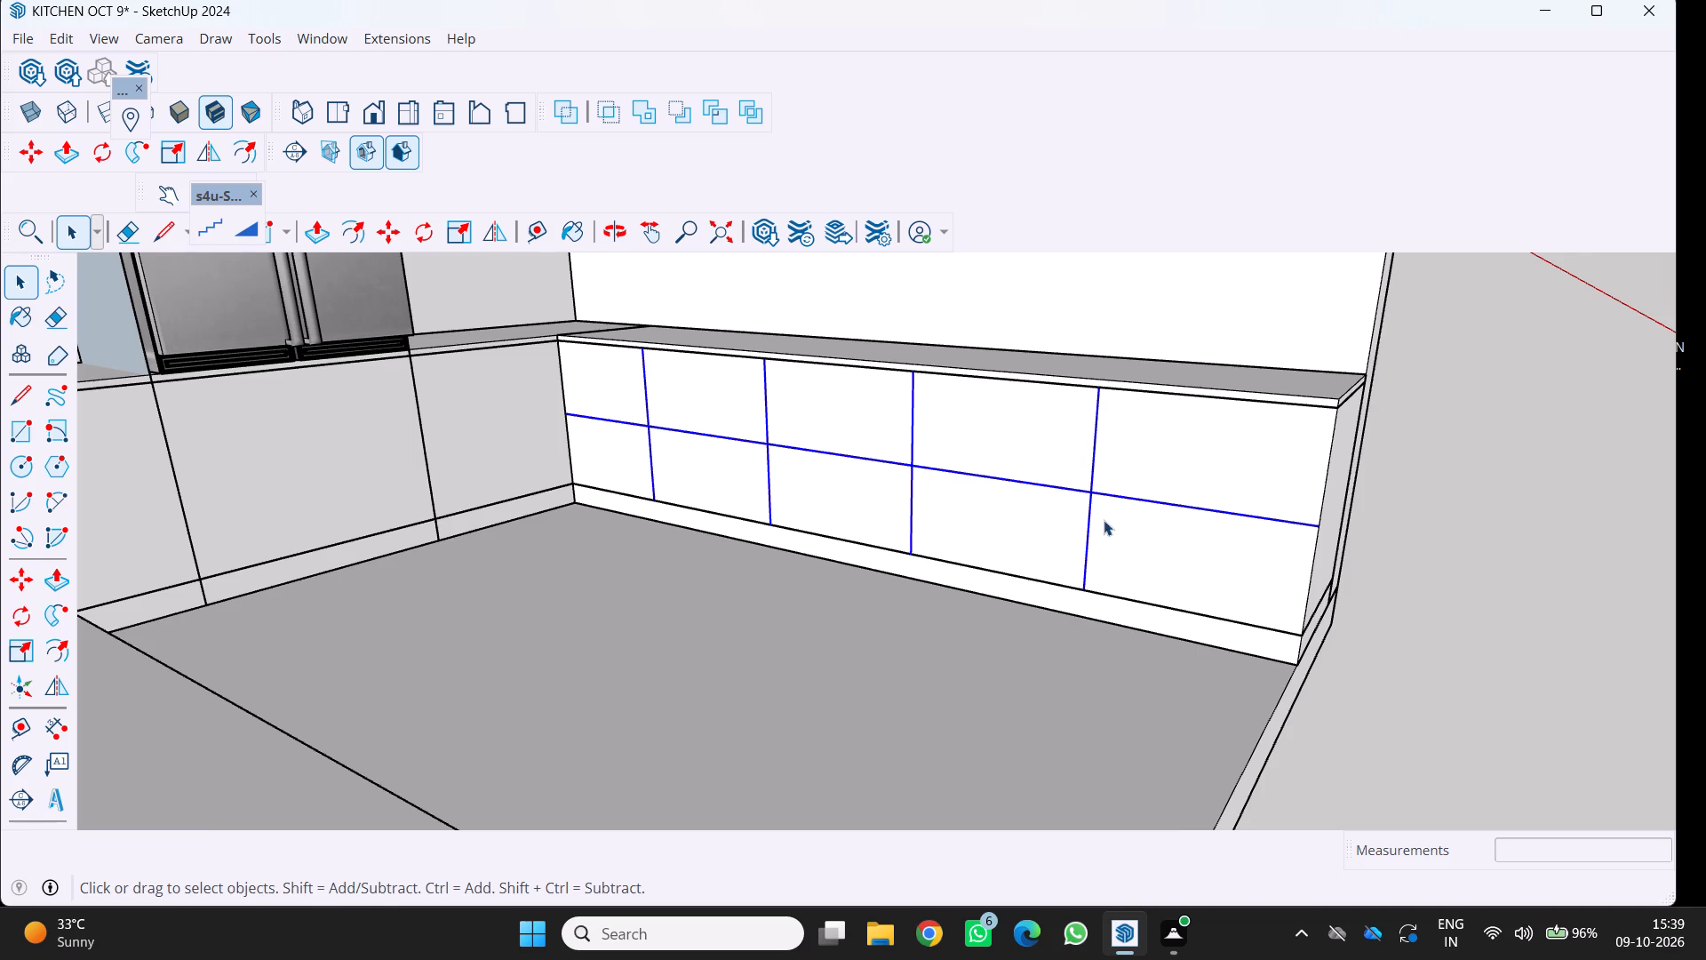
key(space)
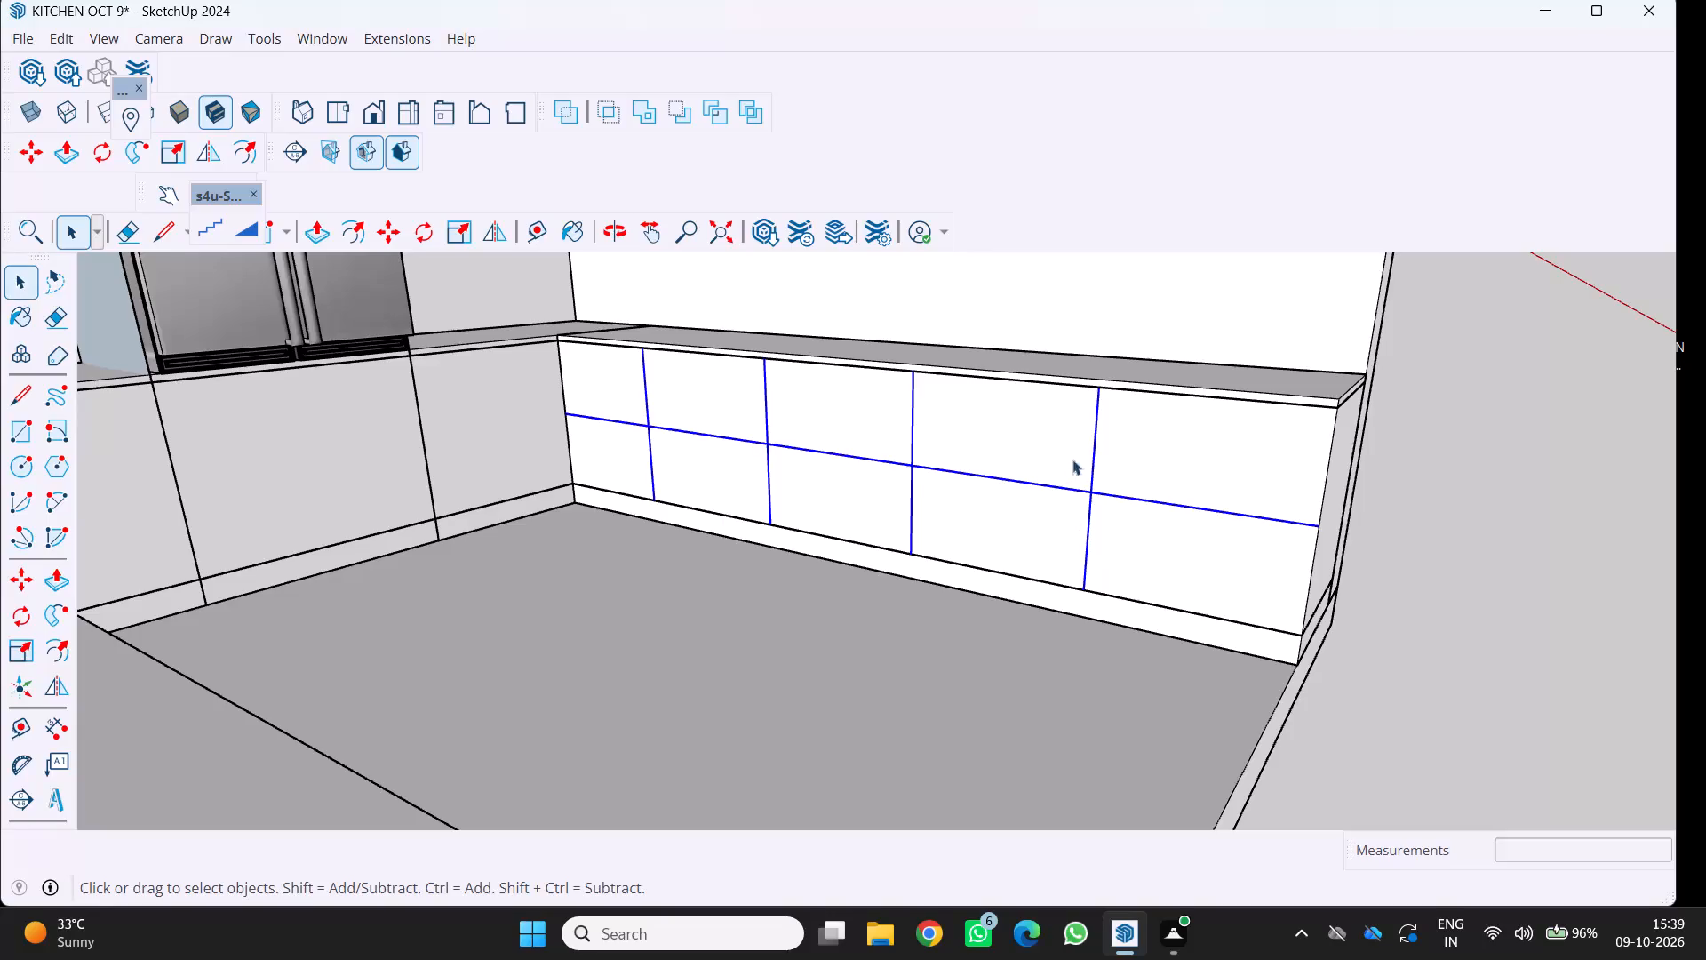
key(space)
click(976, 681)
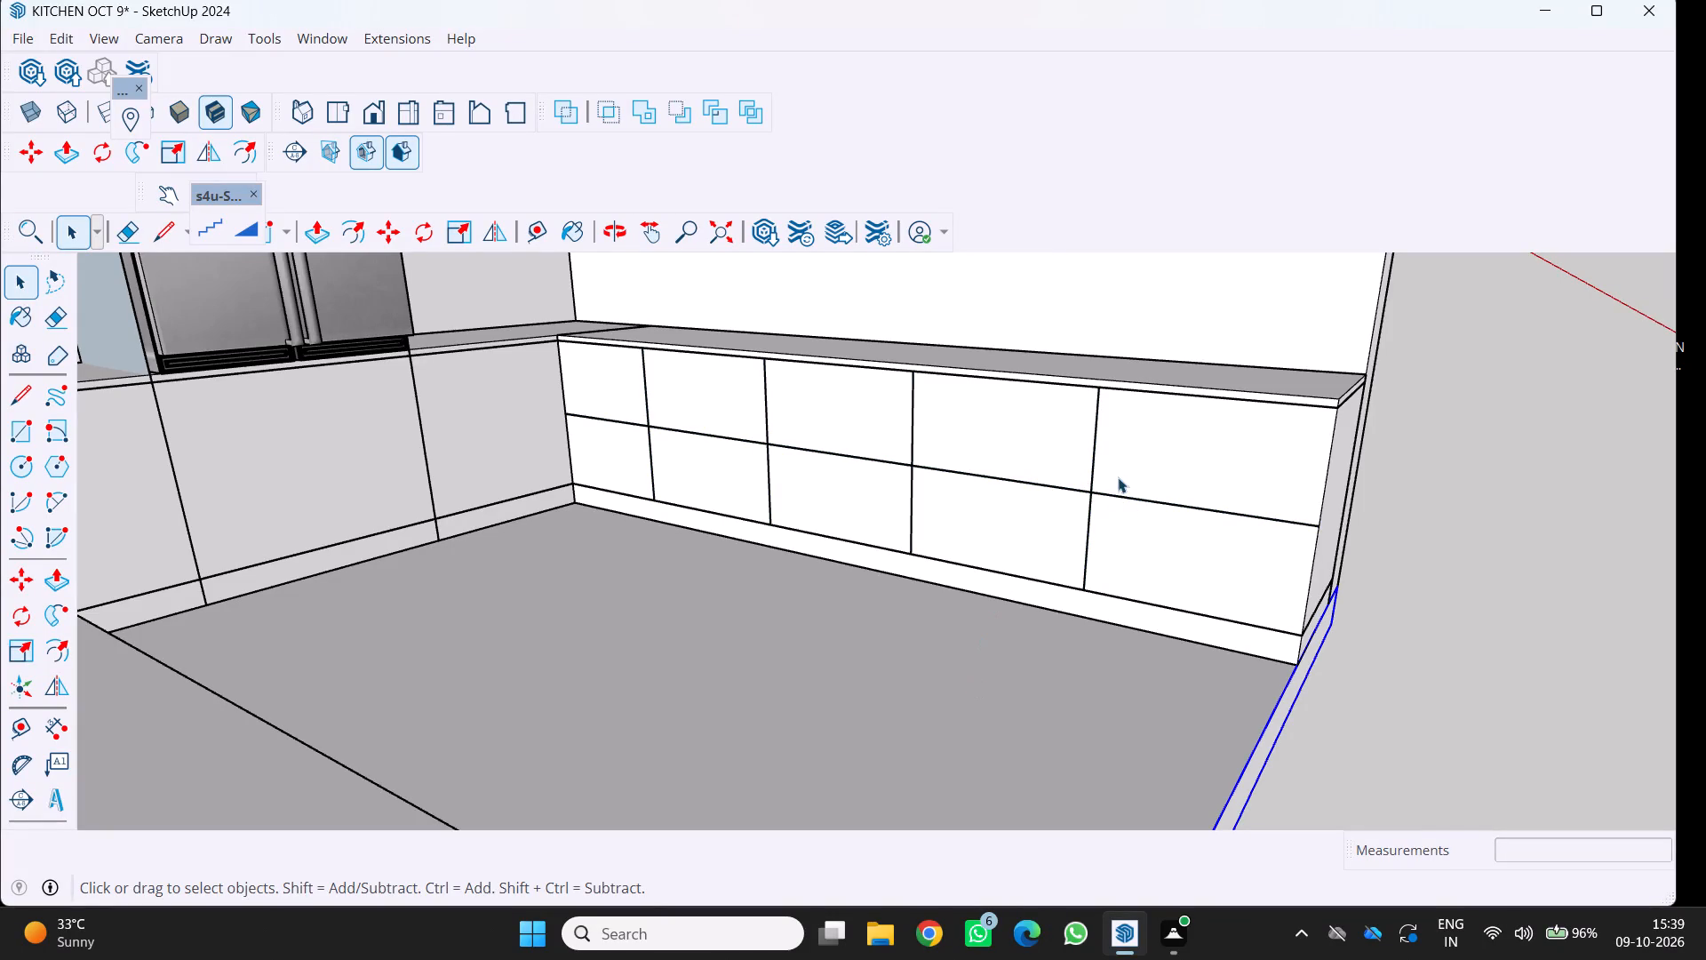
click(1092, 447)
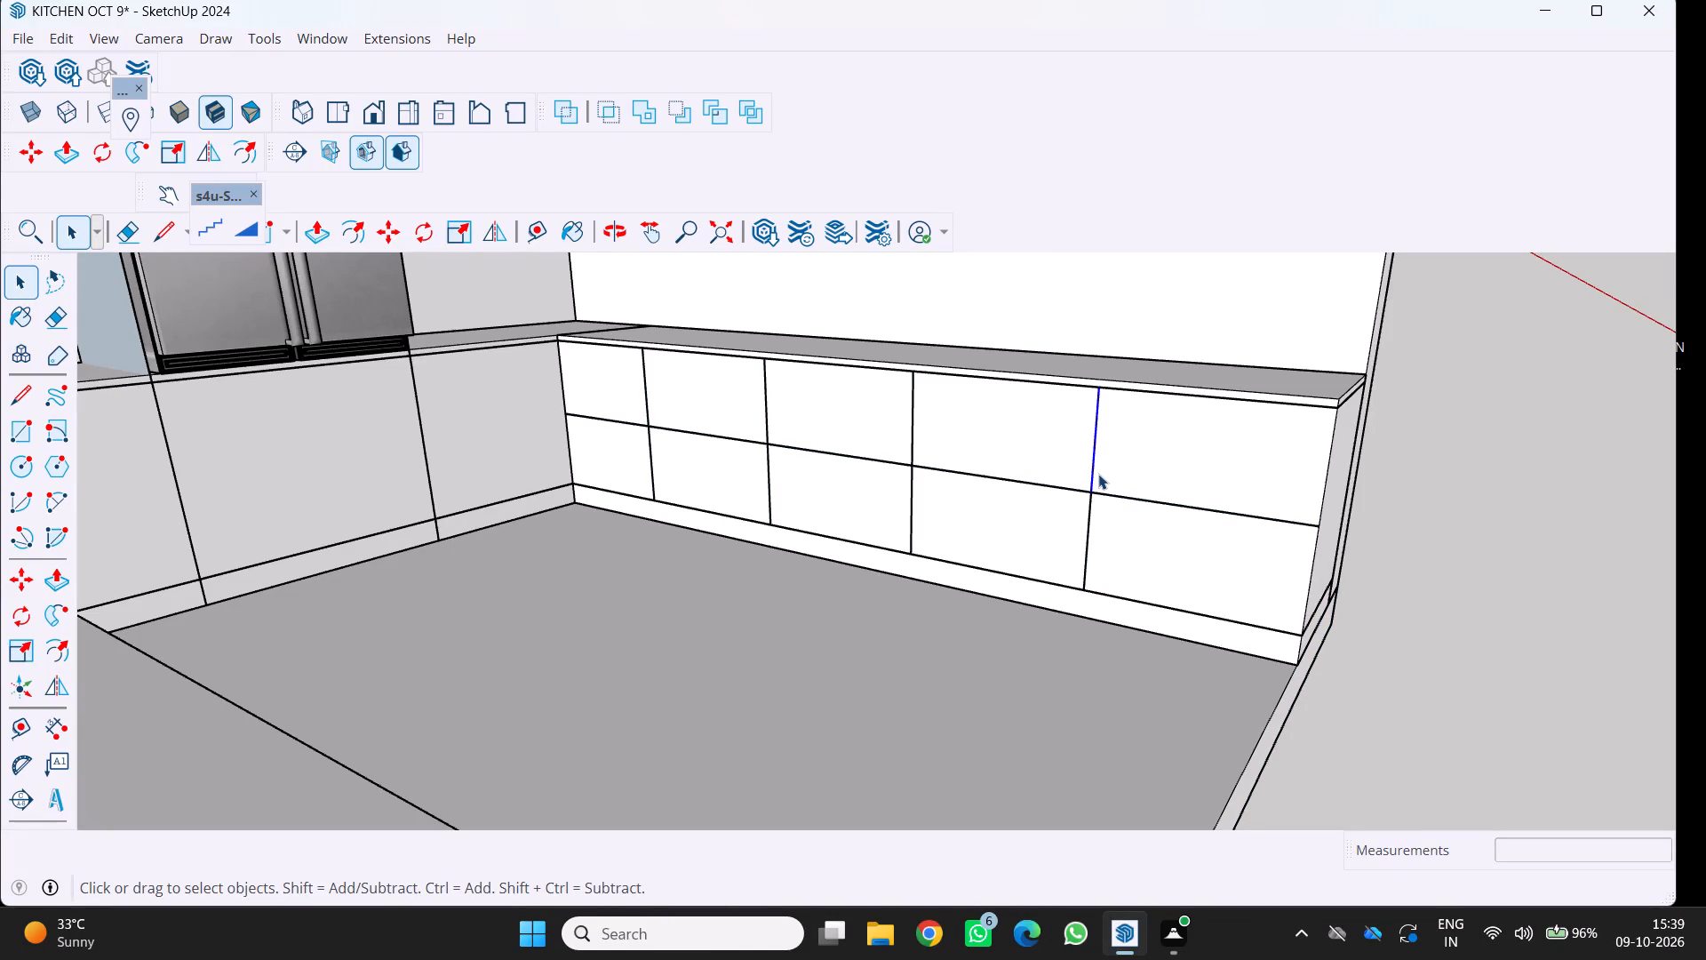
click(1088, 522)
shift+click(1088, 479)
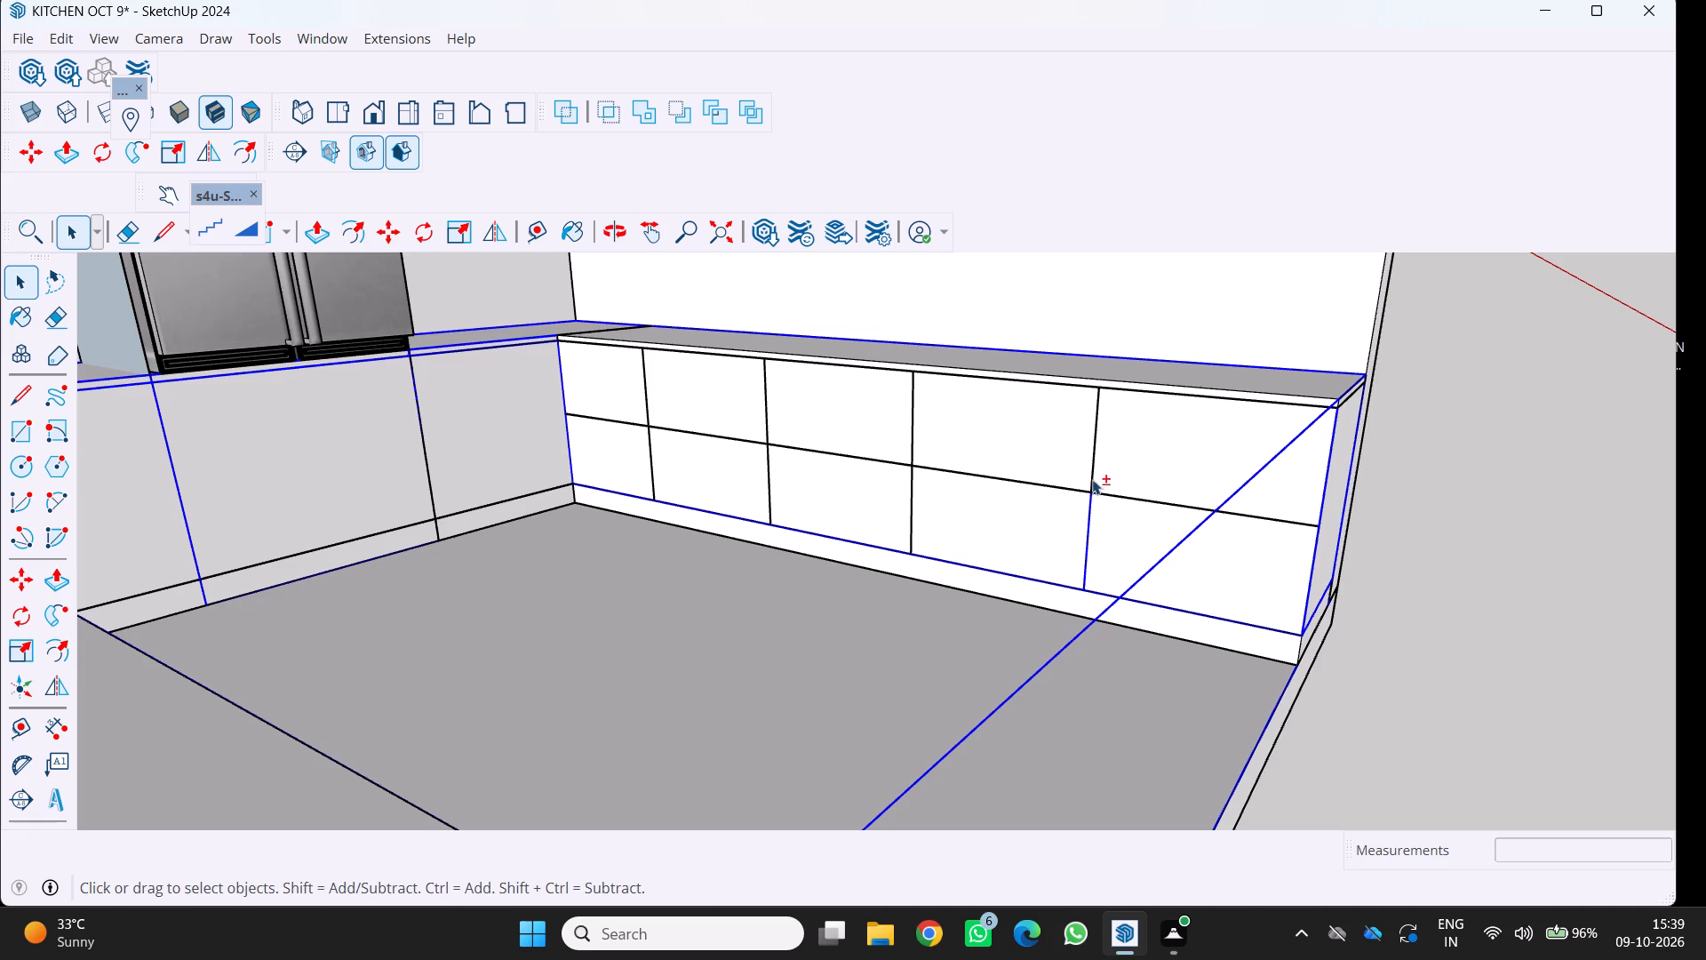
shift+click(1089, 460)
shift+click(1093, 459)
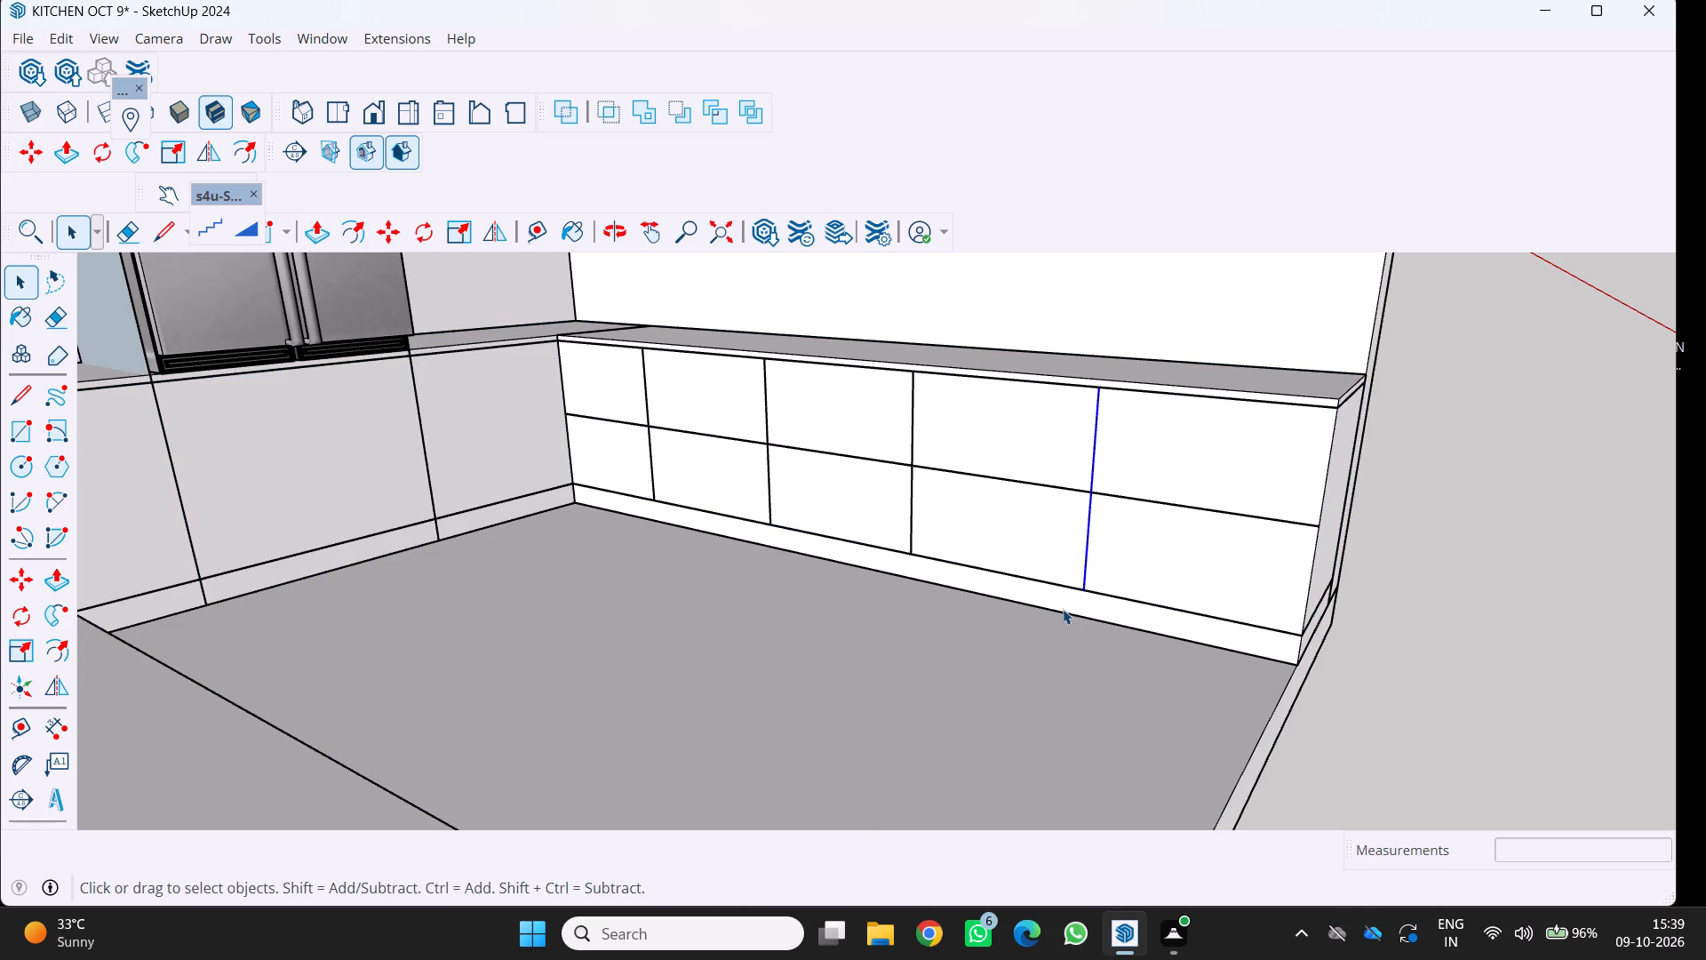
key(m)
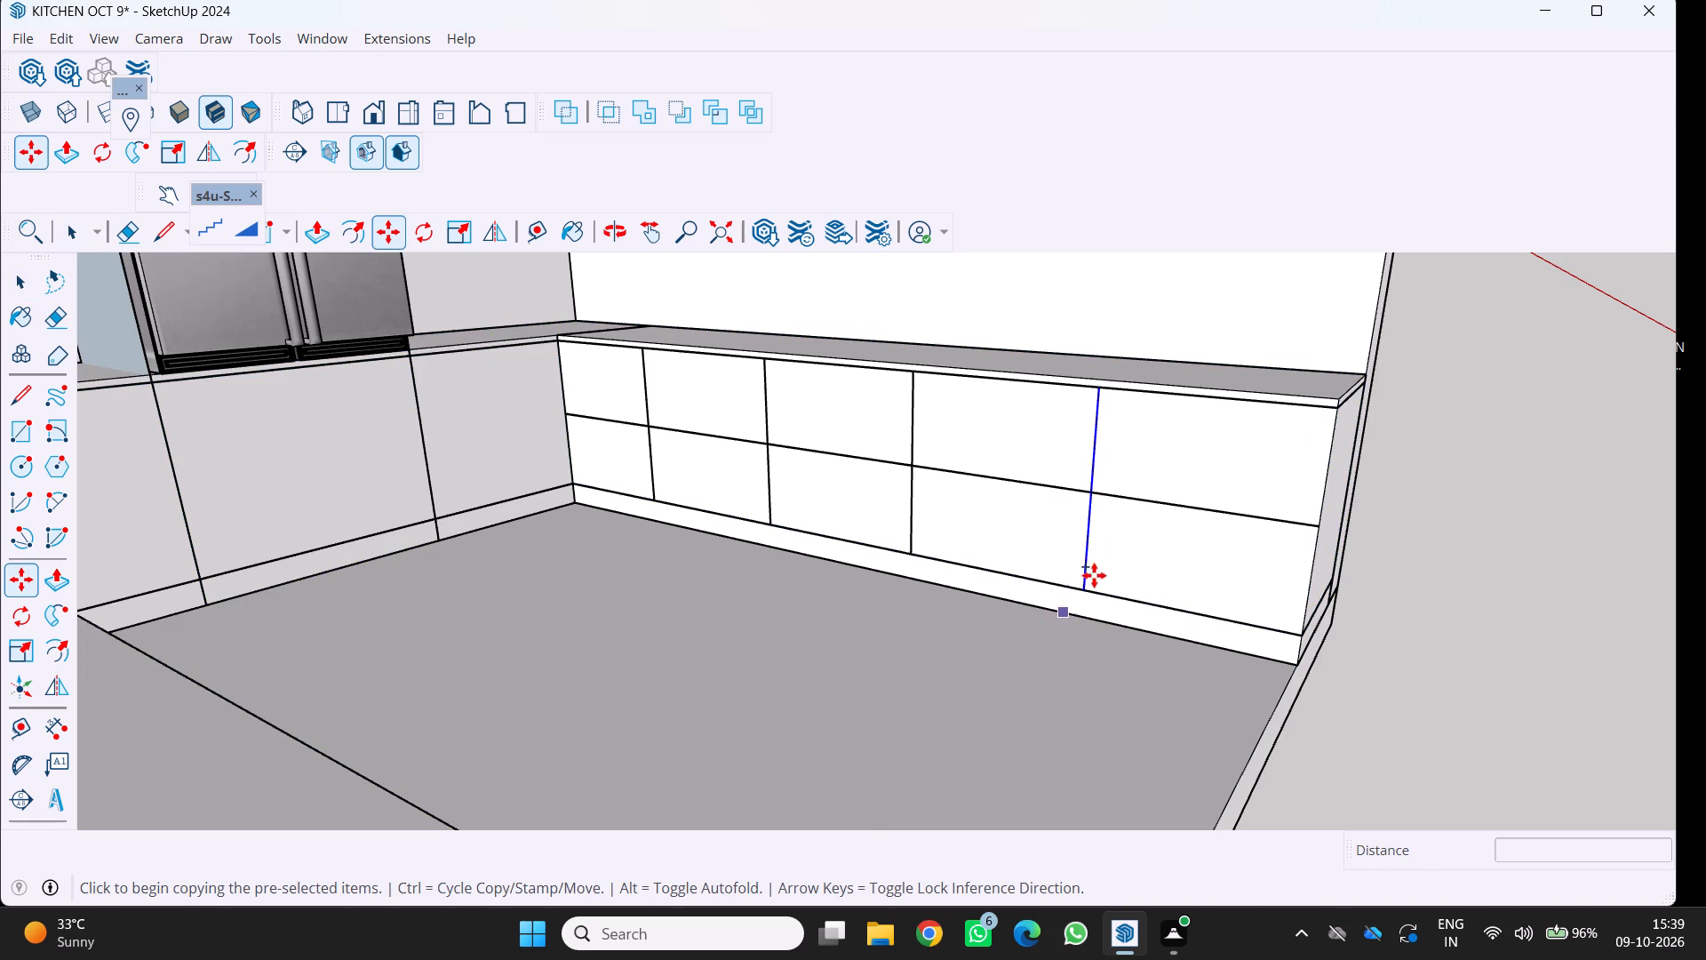
click(1088, 582)
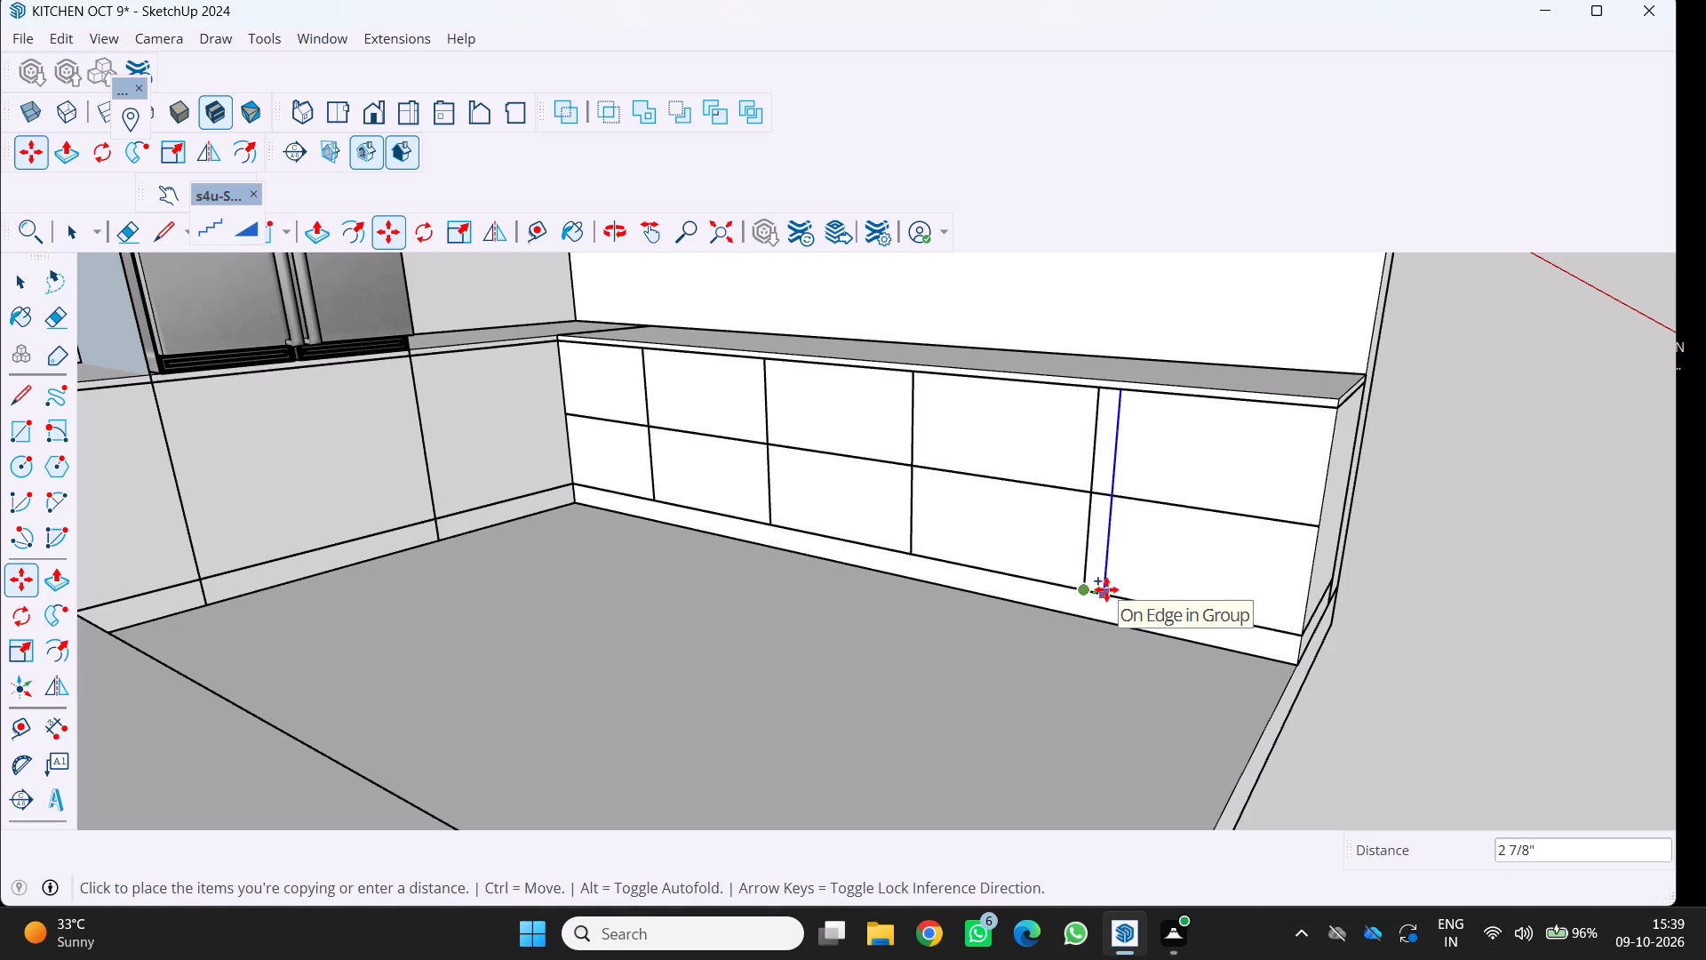
key(1)
key(Return)
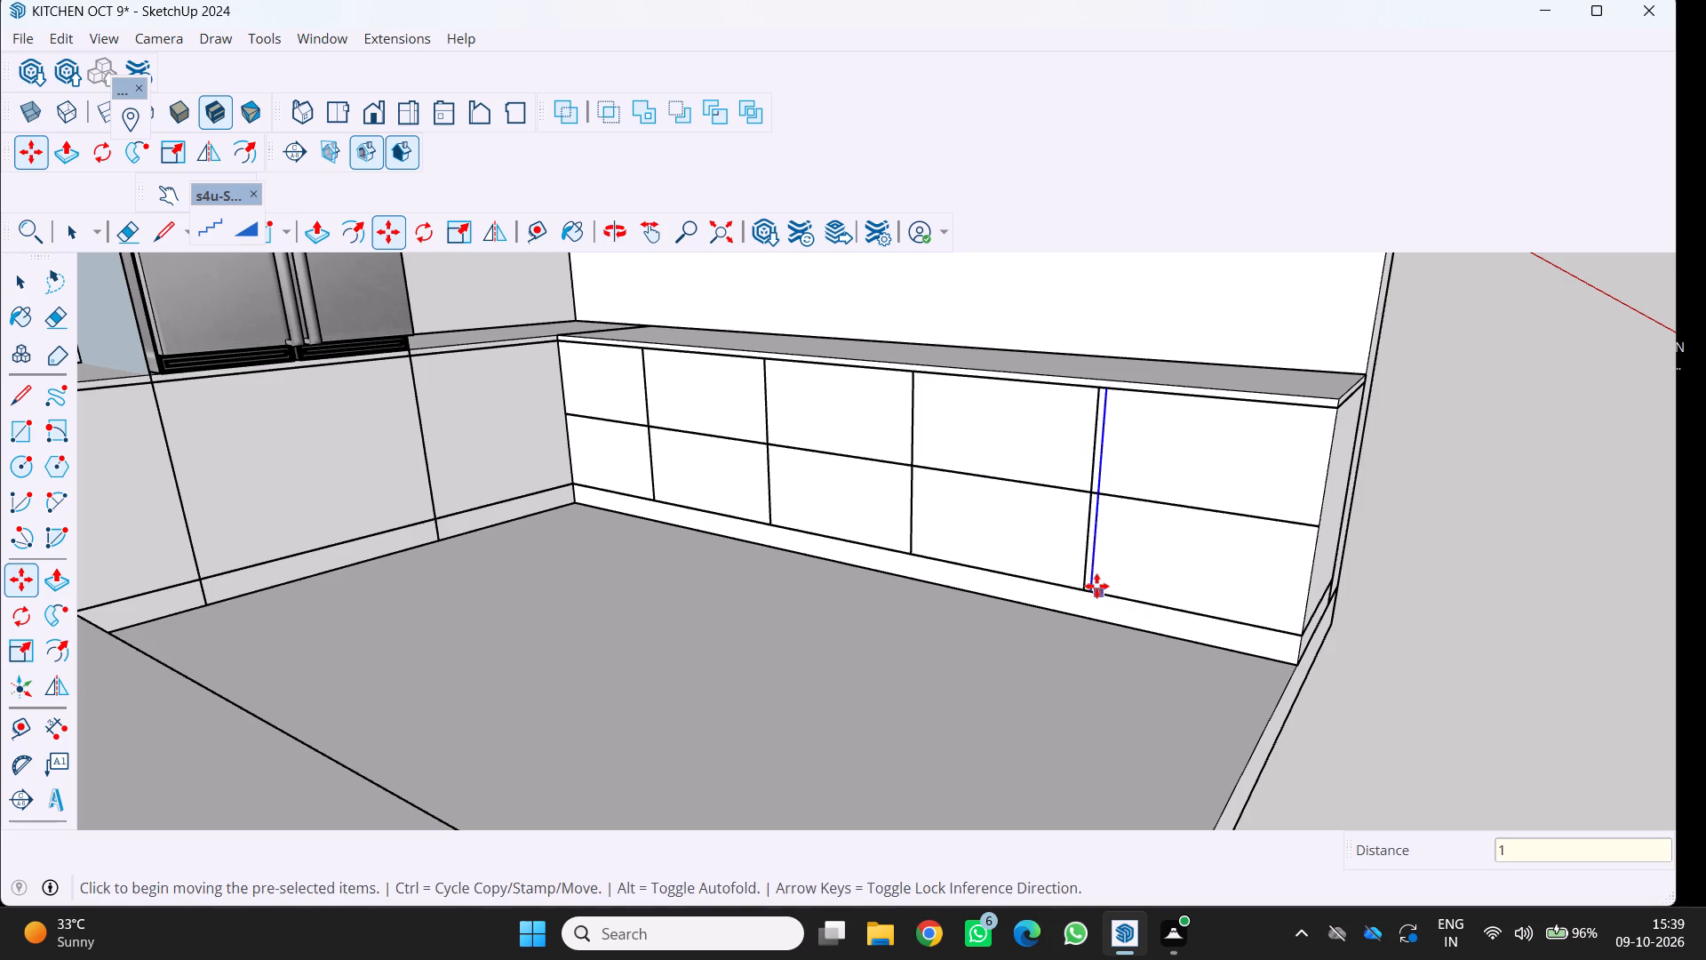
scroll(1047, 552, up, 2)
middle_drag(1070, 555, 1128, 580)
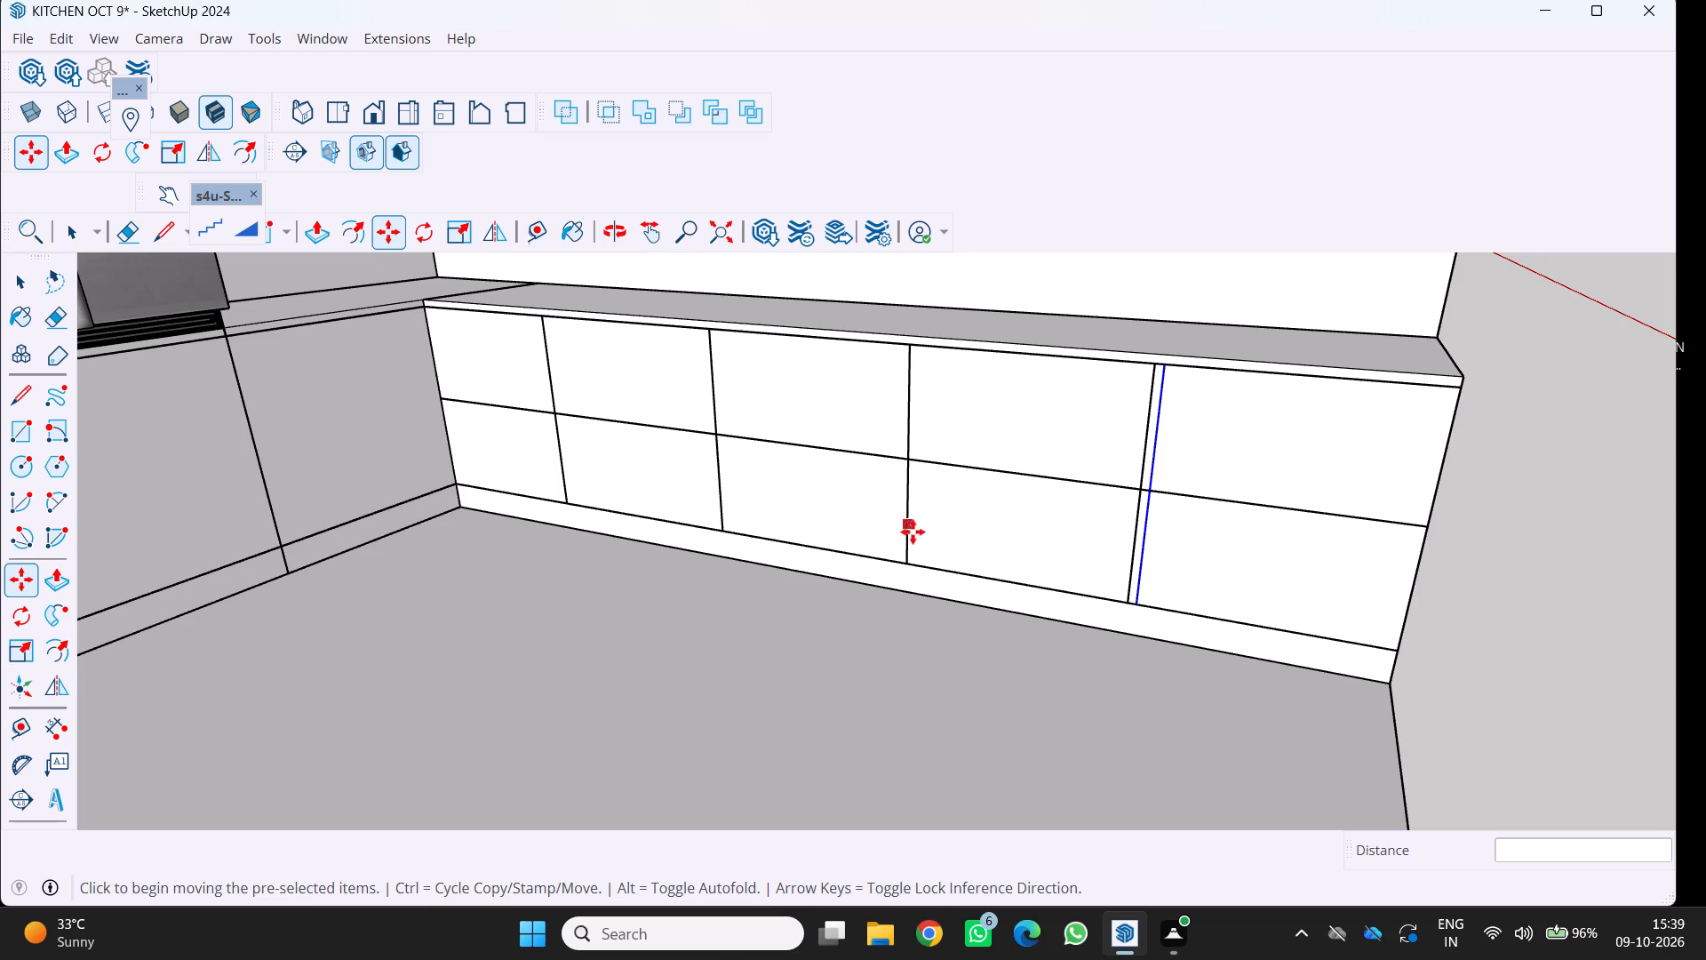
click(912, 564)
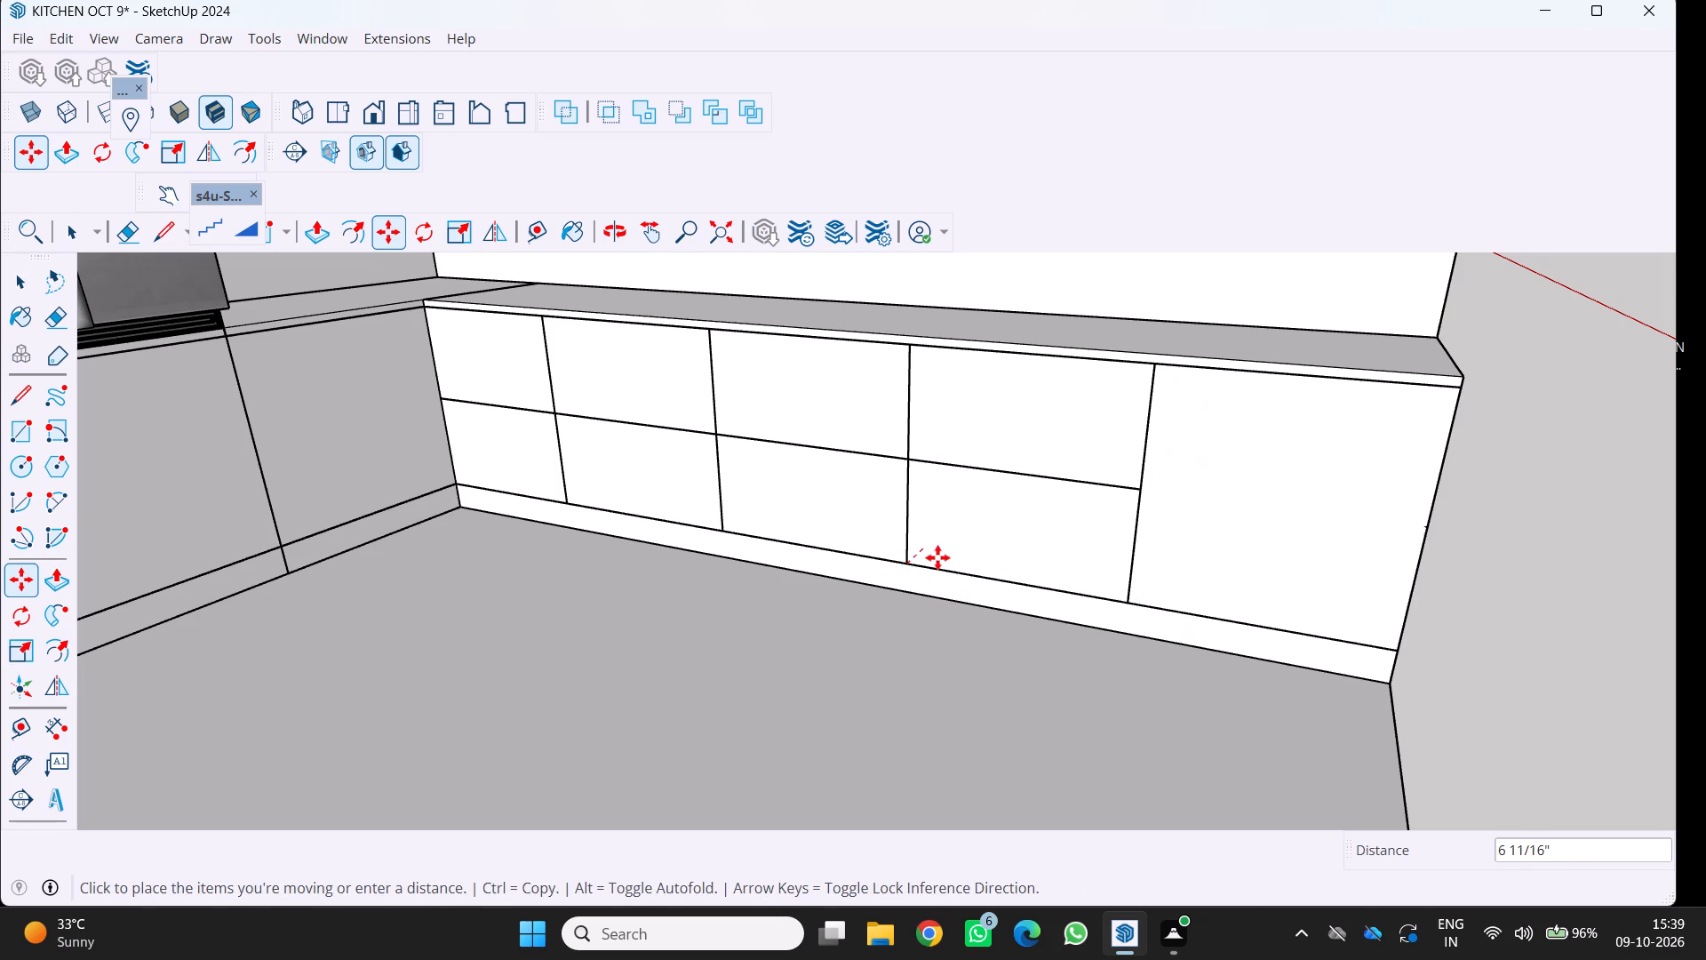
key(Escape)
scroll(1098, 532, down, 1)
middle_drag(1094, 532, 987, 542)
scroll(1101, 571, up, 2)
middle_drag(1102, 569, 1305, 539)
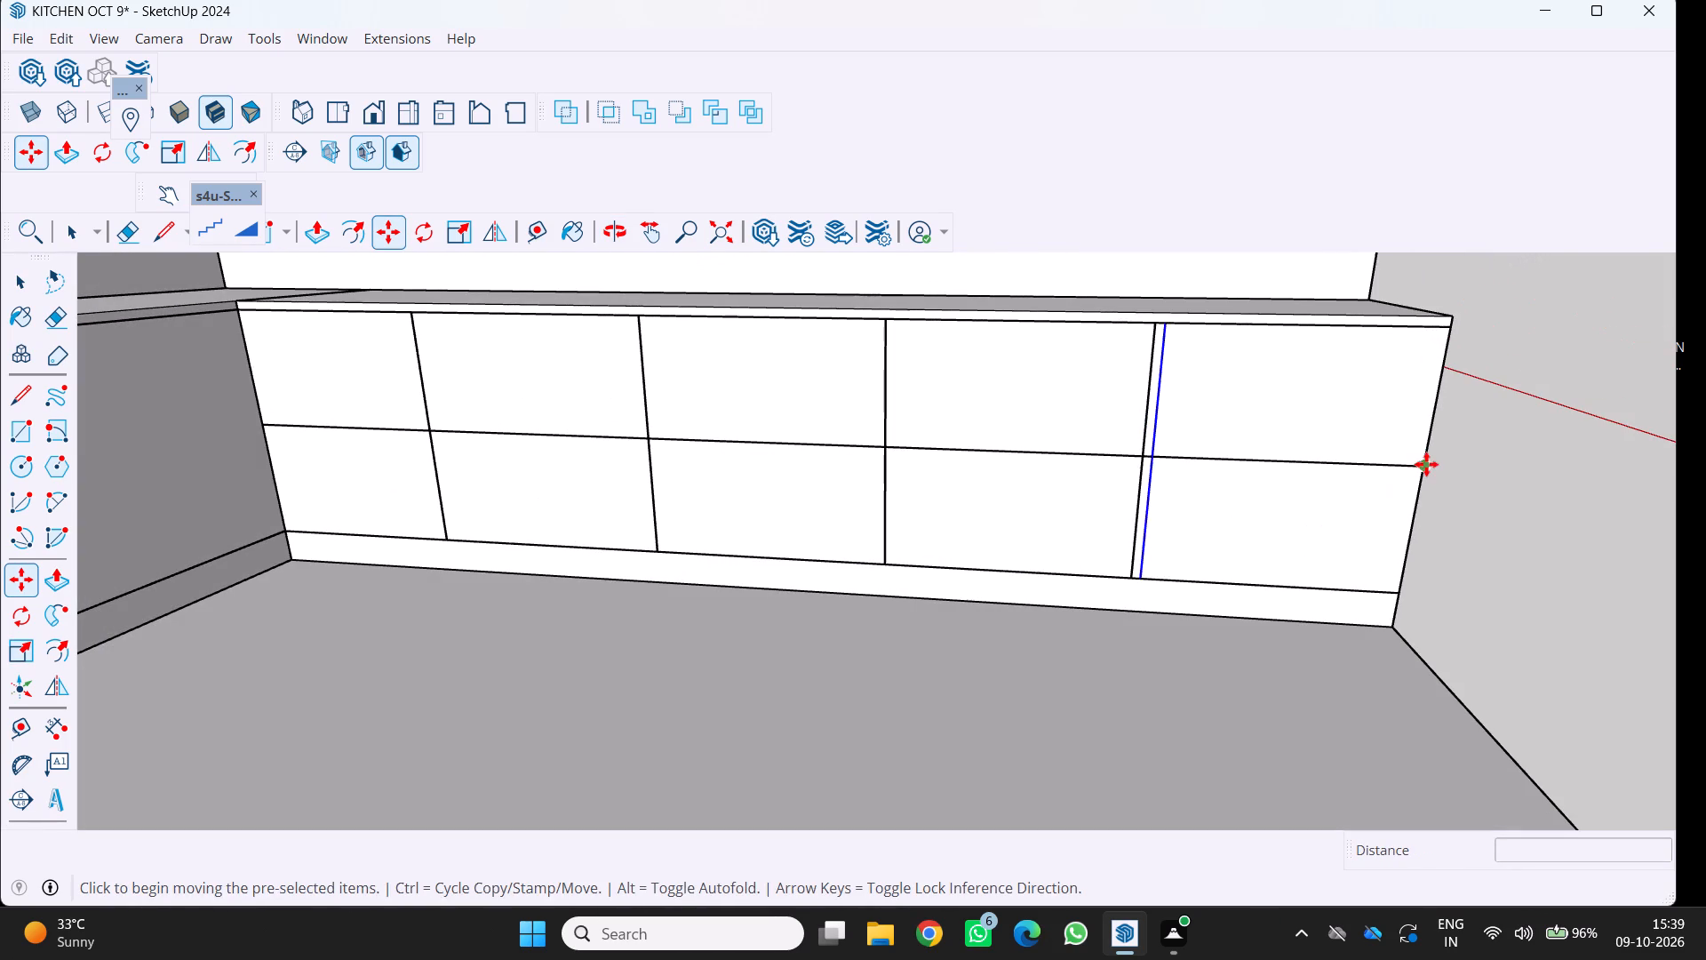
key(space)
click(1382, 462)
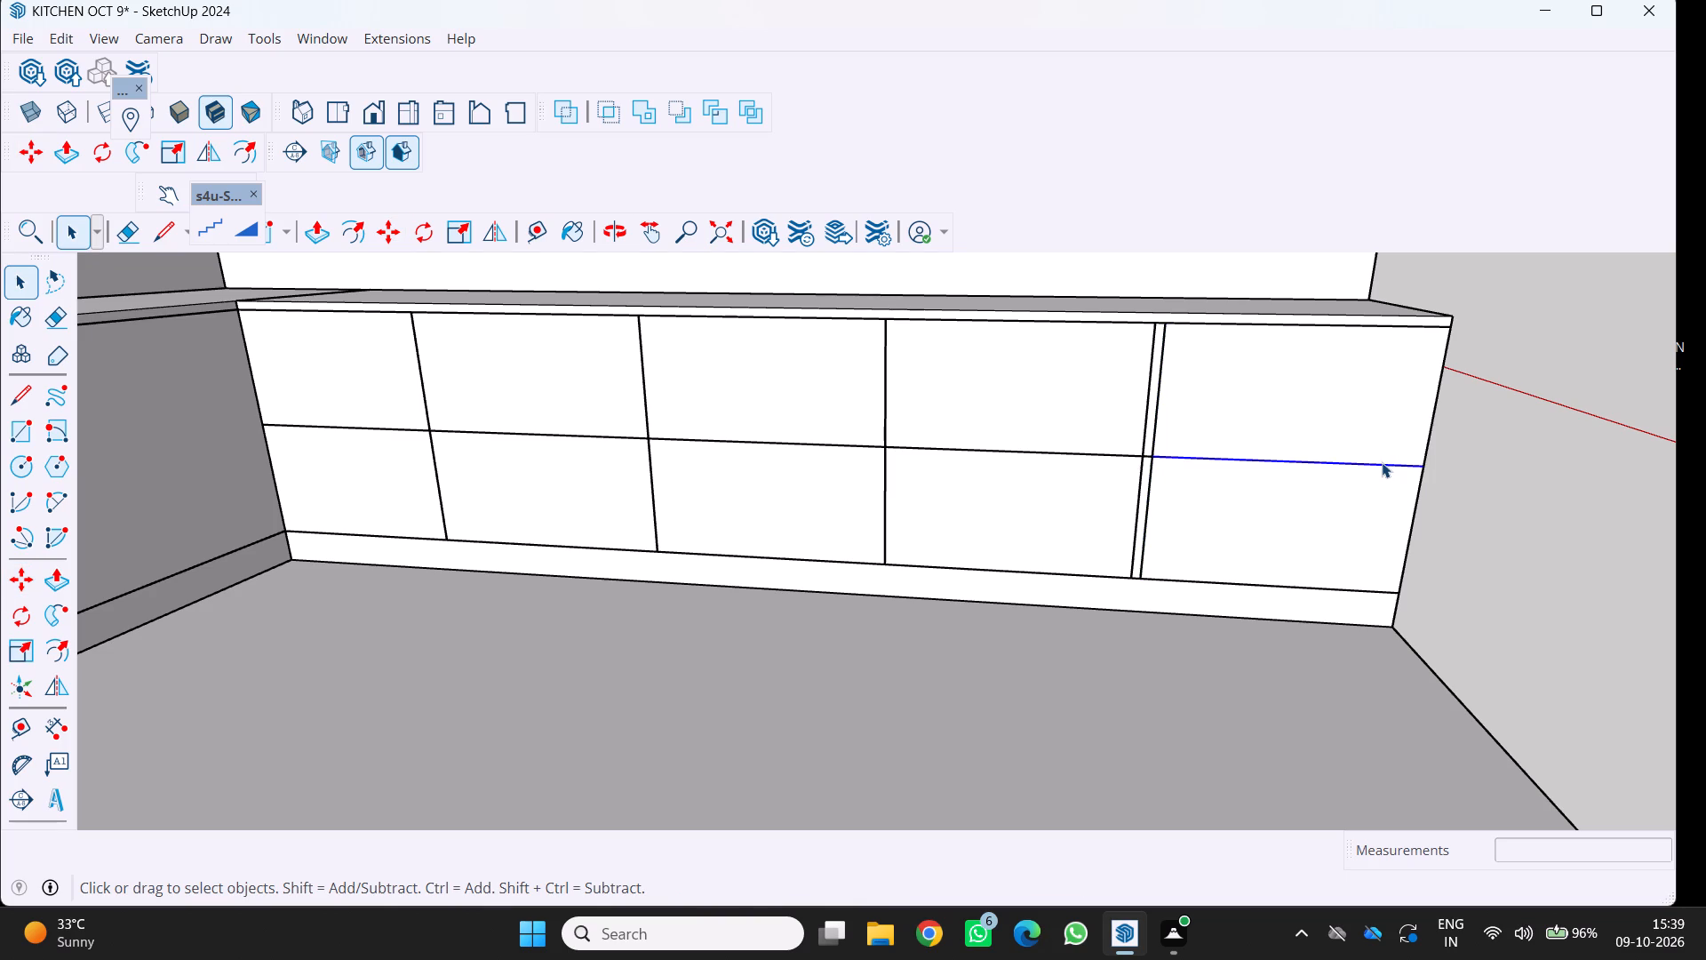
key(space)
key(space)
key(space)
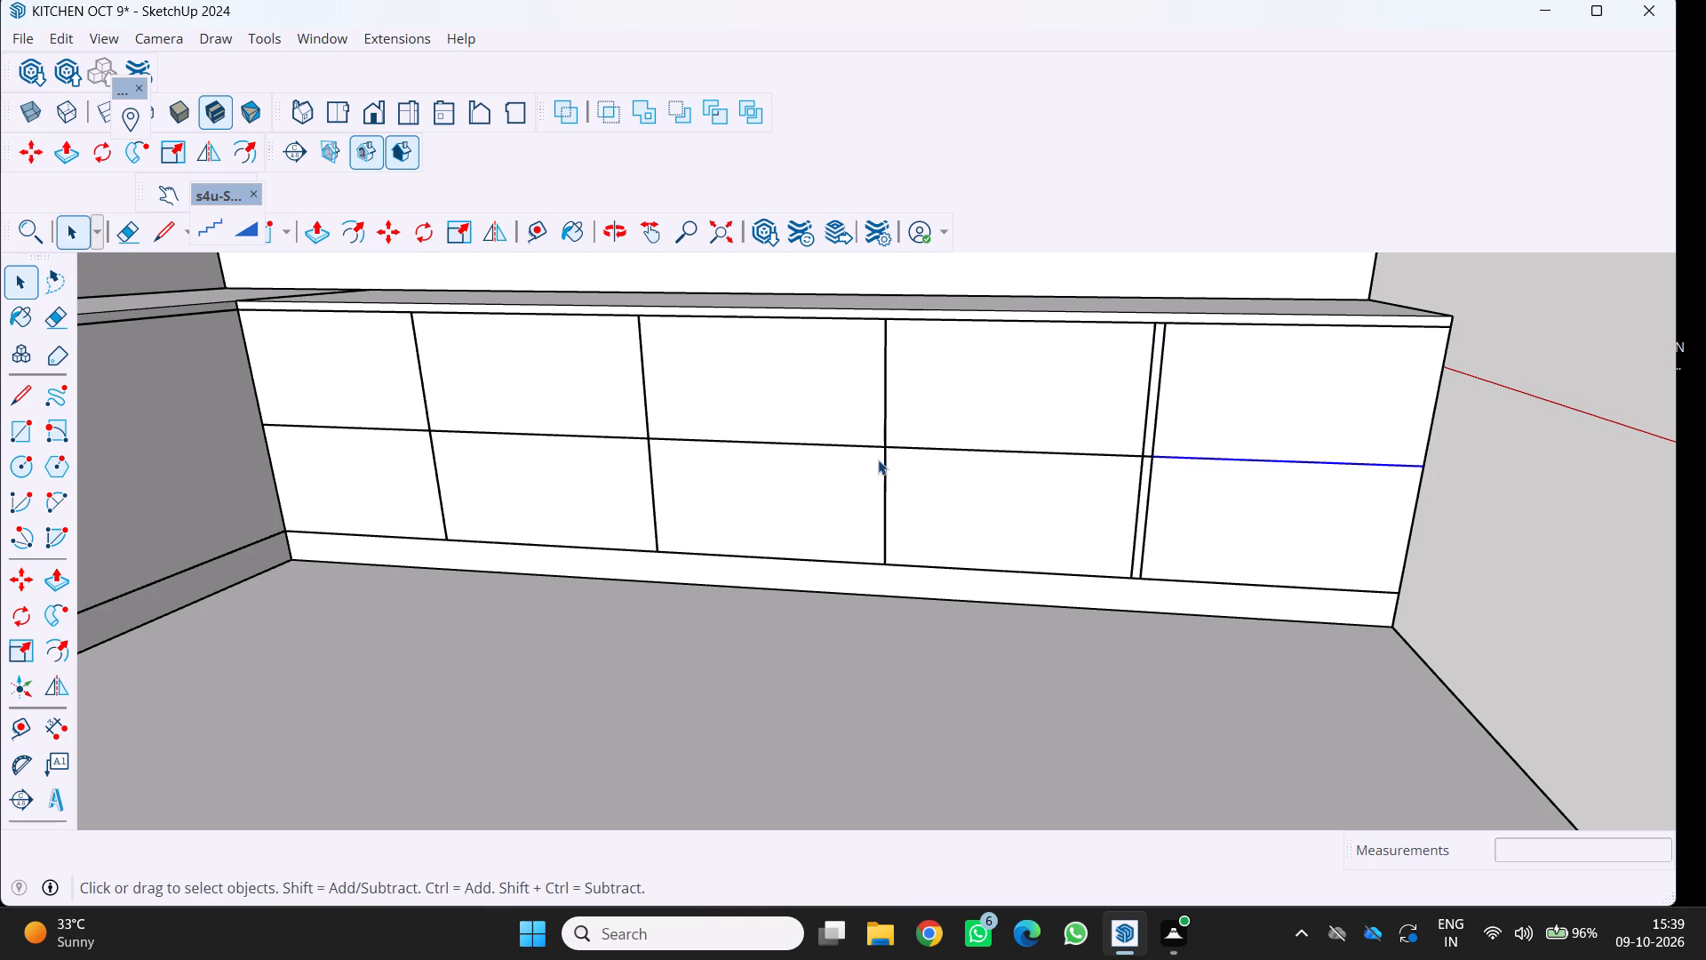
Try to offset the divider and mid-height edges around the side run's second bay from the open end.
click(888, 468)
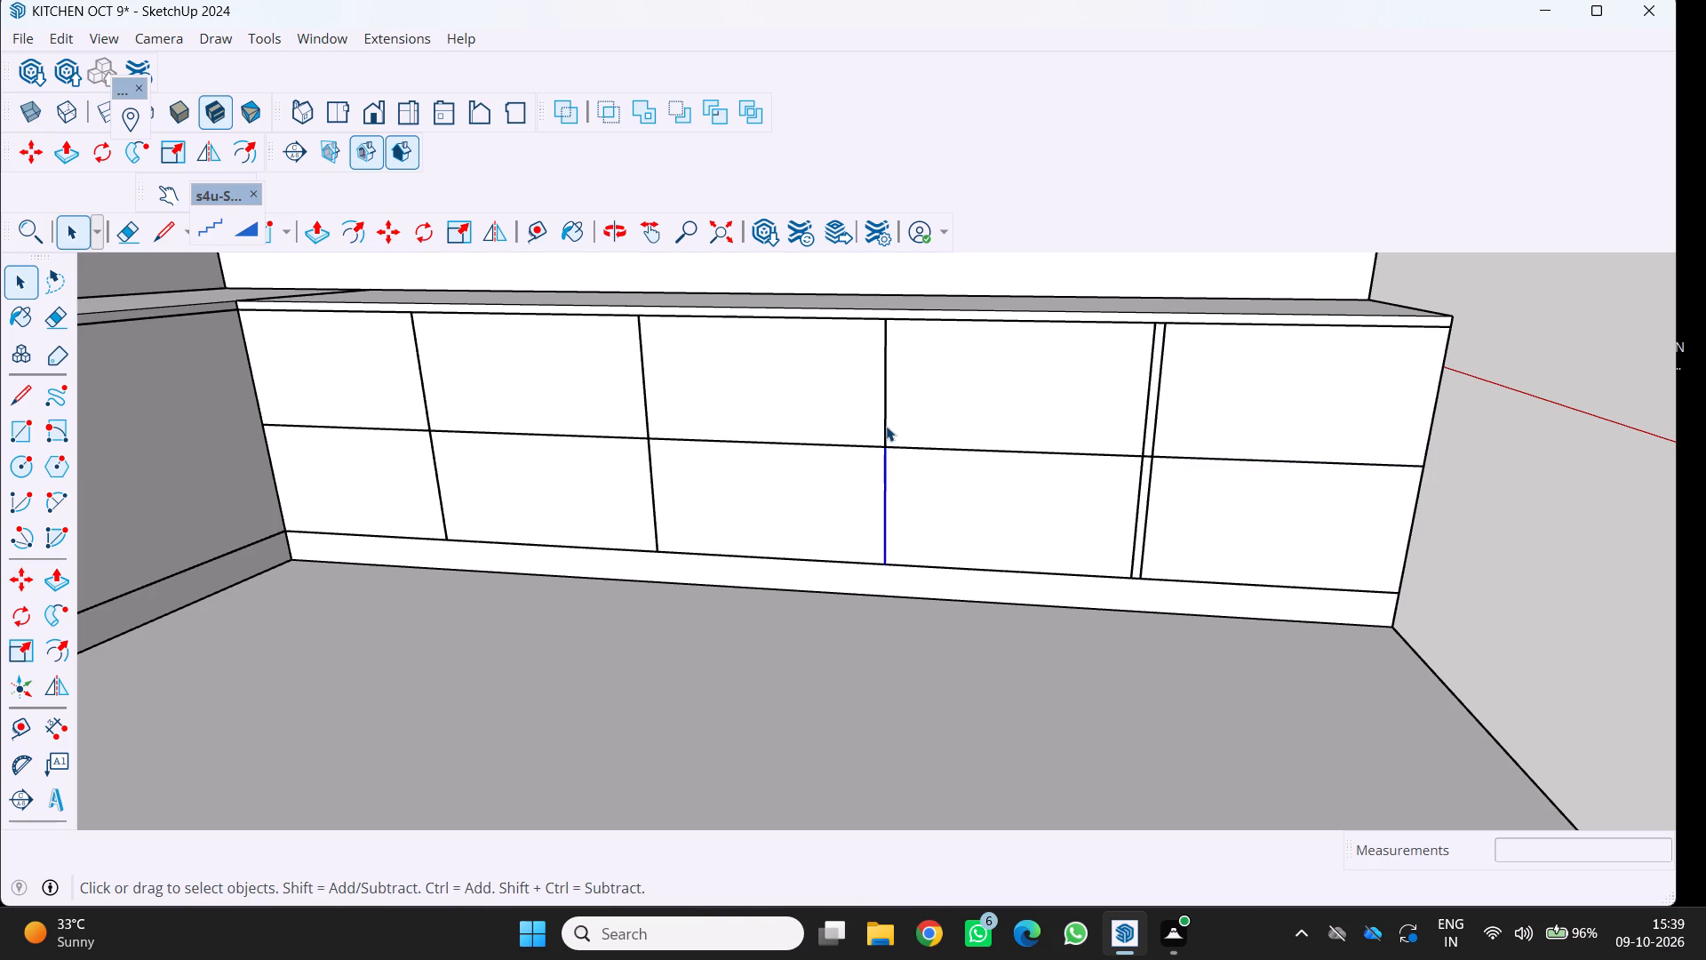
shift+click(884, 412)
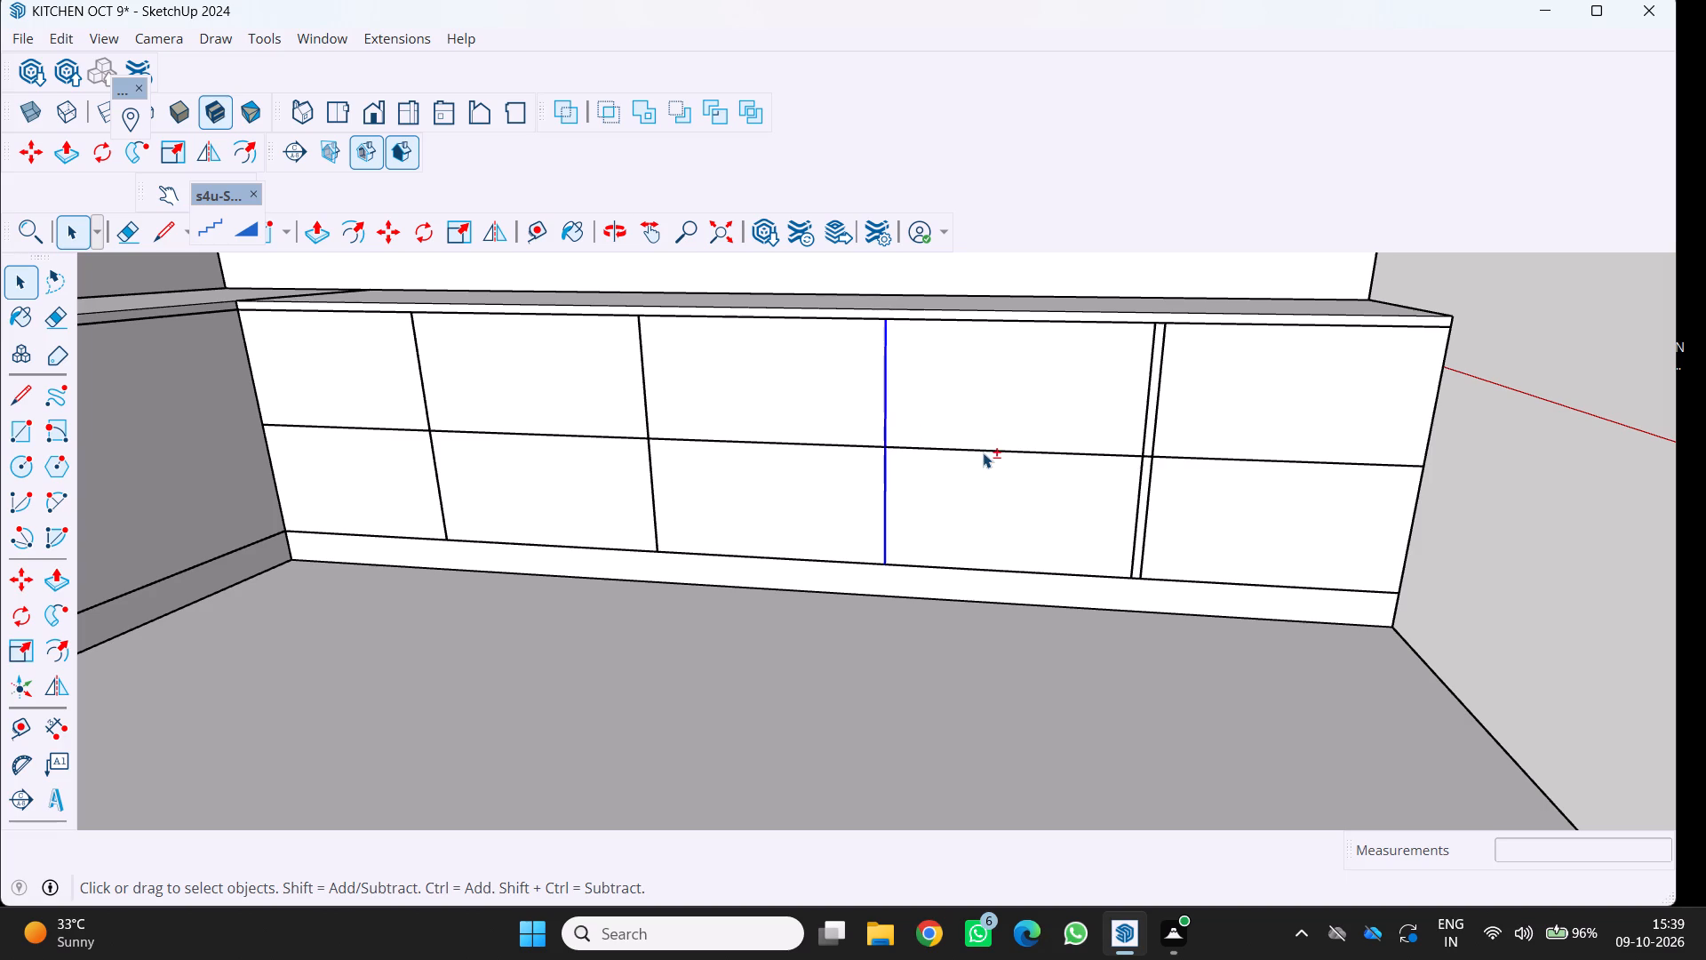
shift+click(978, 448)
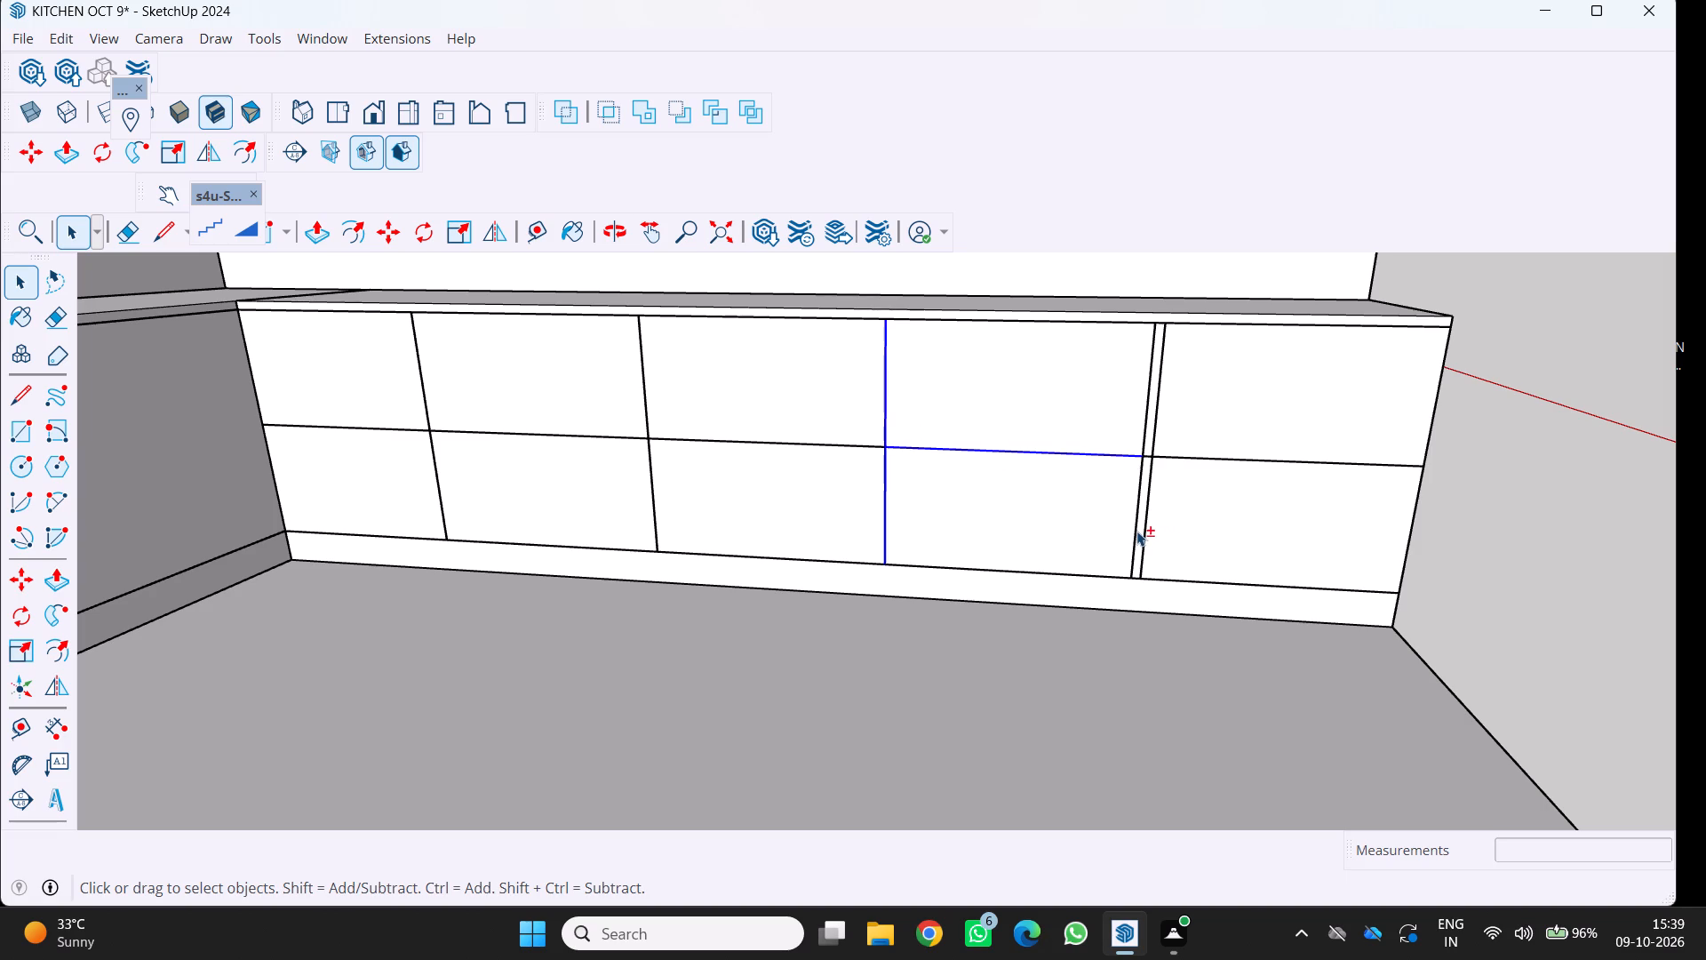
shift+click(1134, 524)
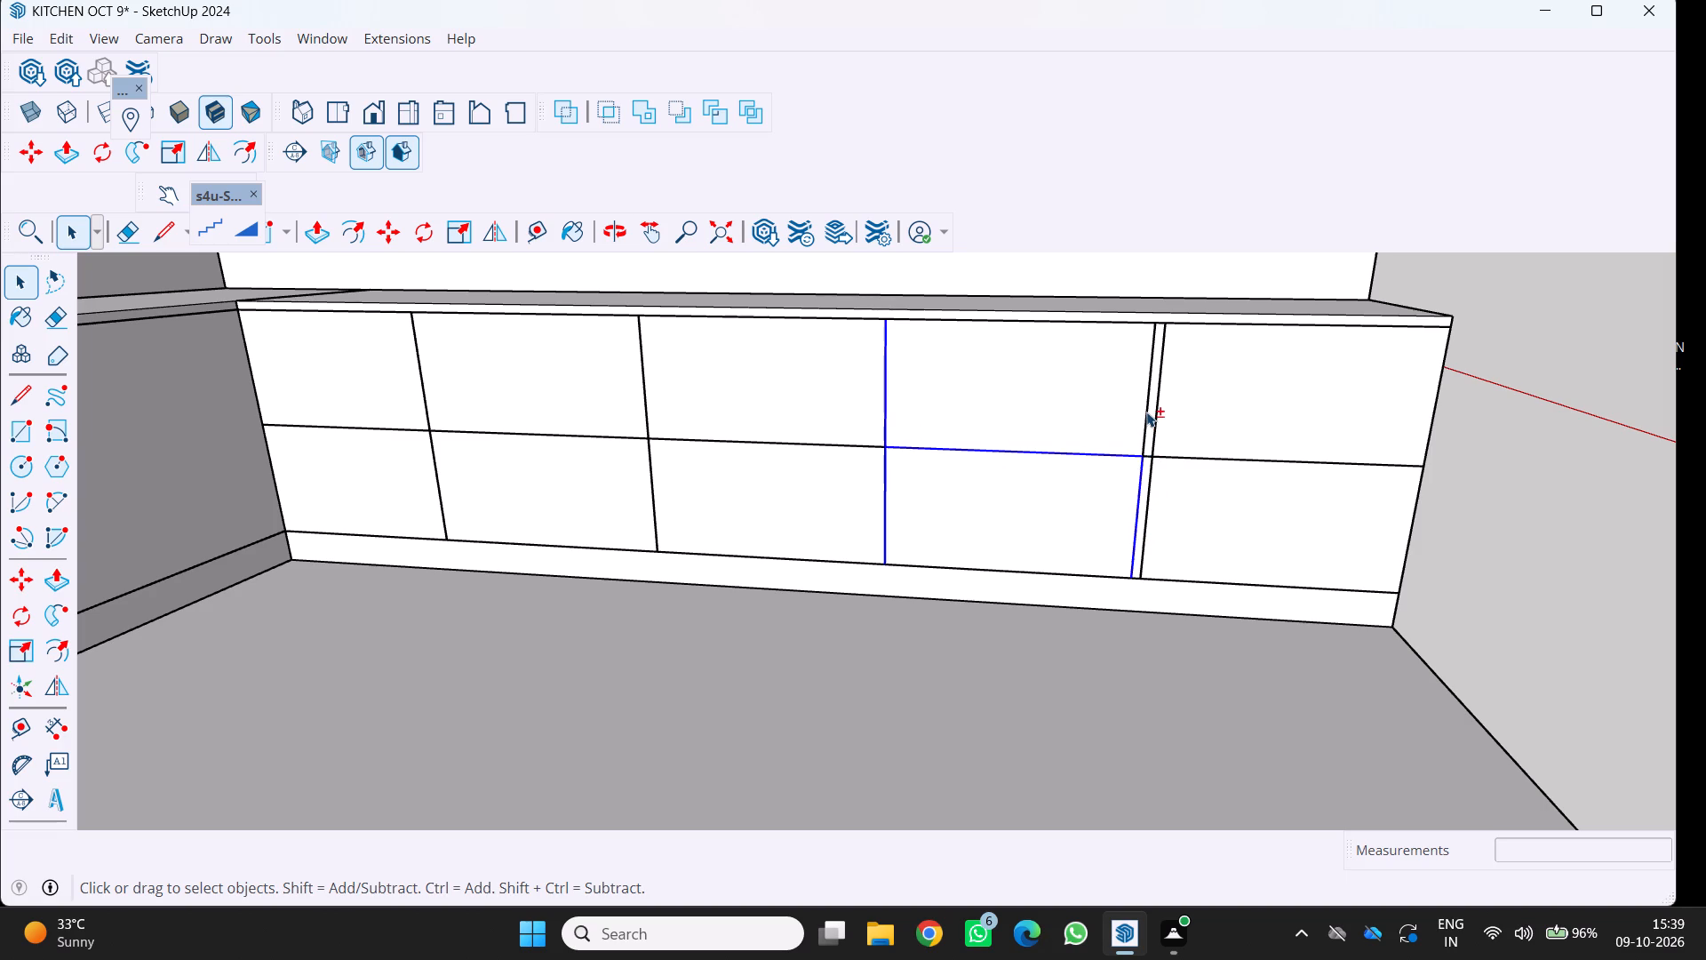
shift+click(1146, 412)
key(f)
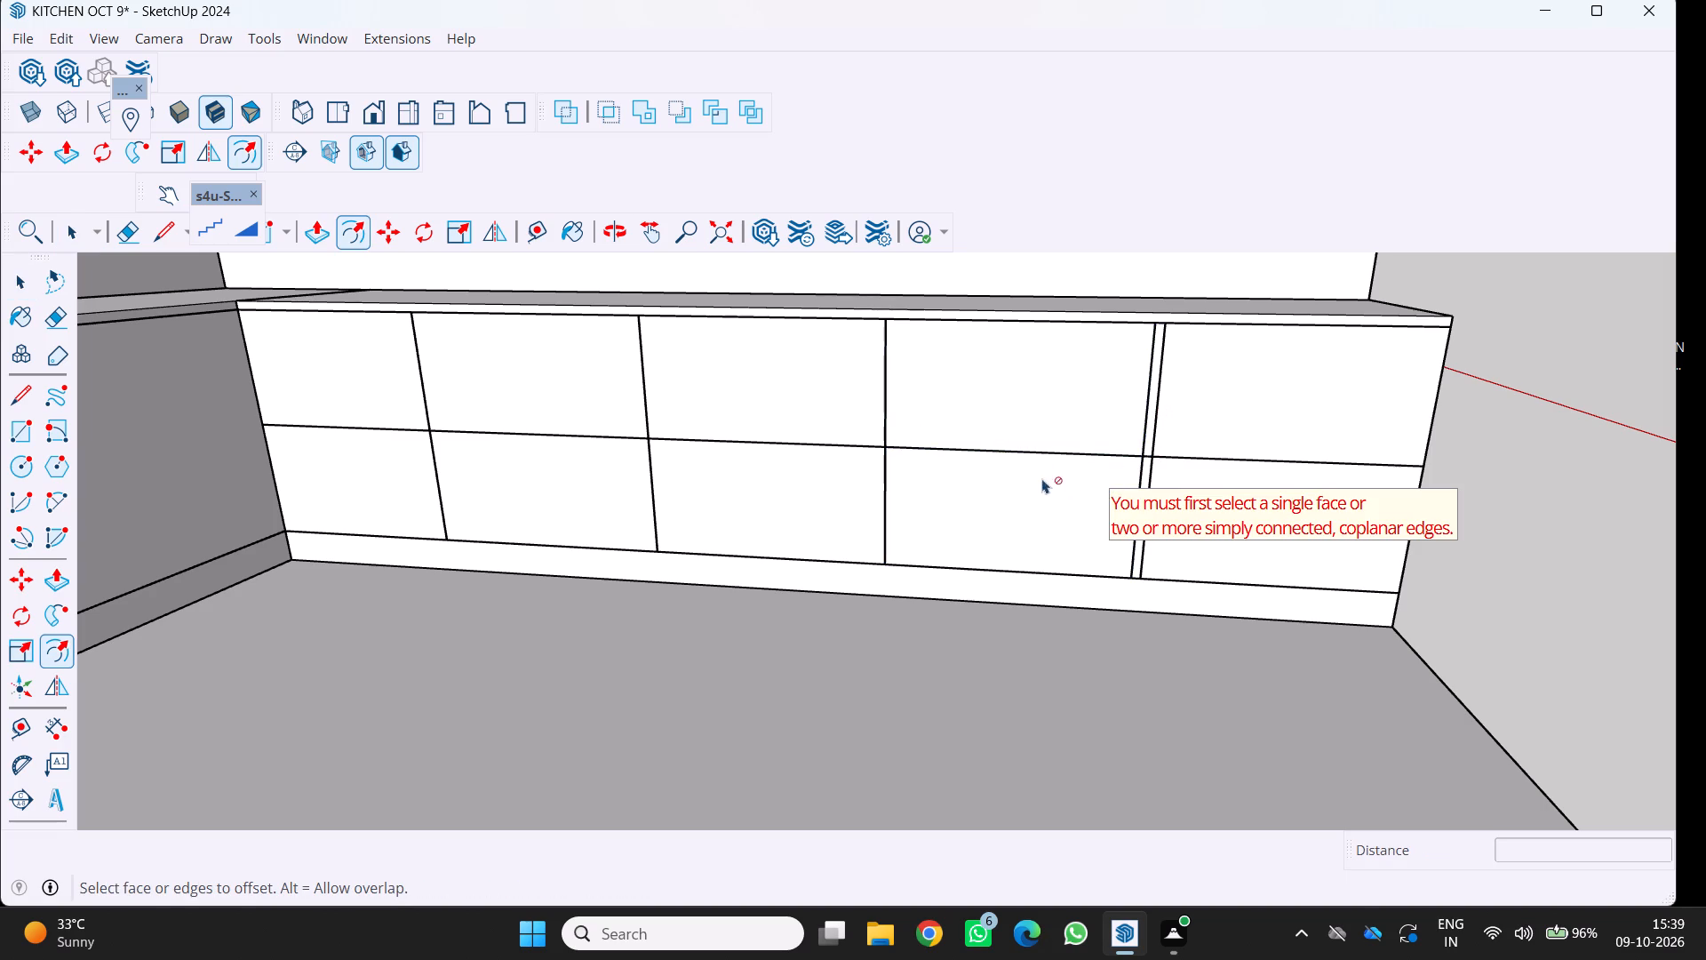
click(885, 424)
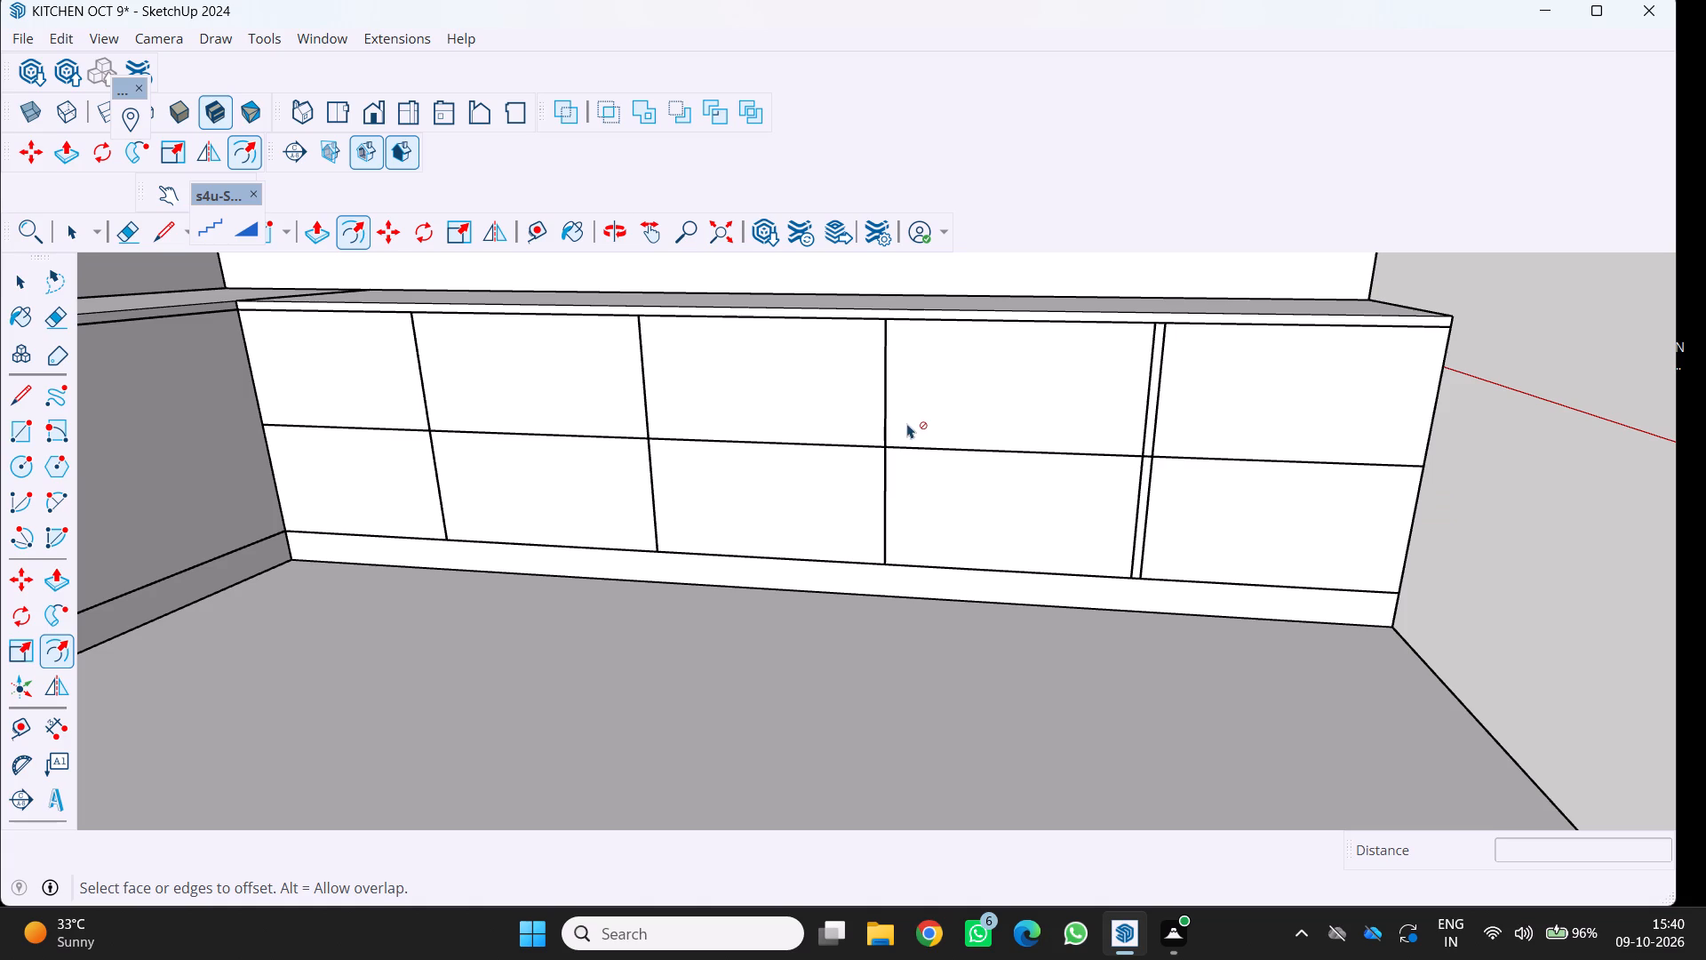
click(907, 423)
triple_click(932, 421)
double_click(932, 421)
Copy both segments of the side run's third divider line from the corner 1" towards the open end.
key(space)
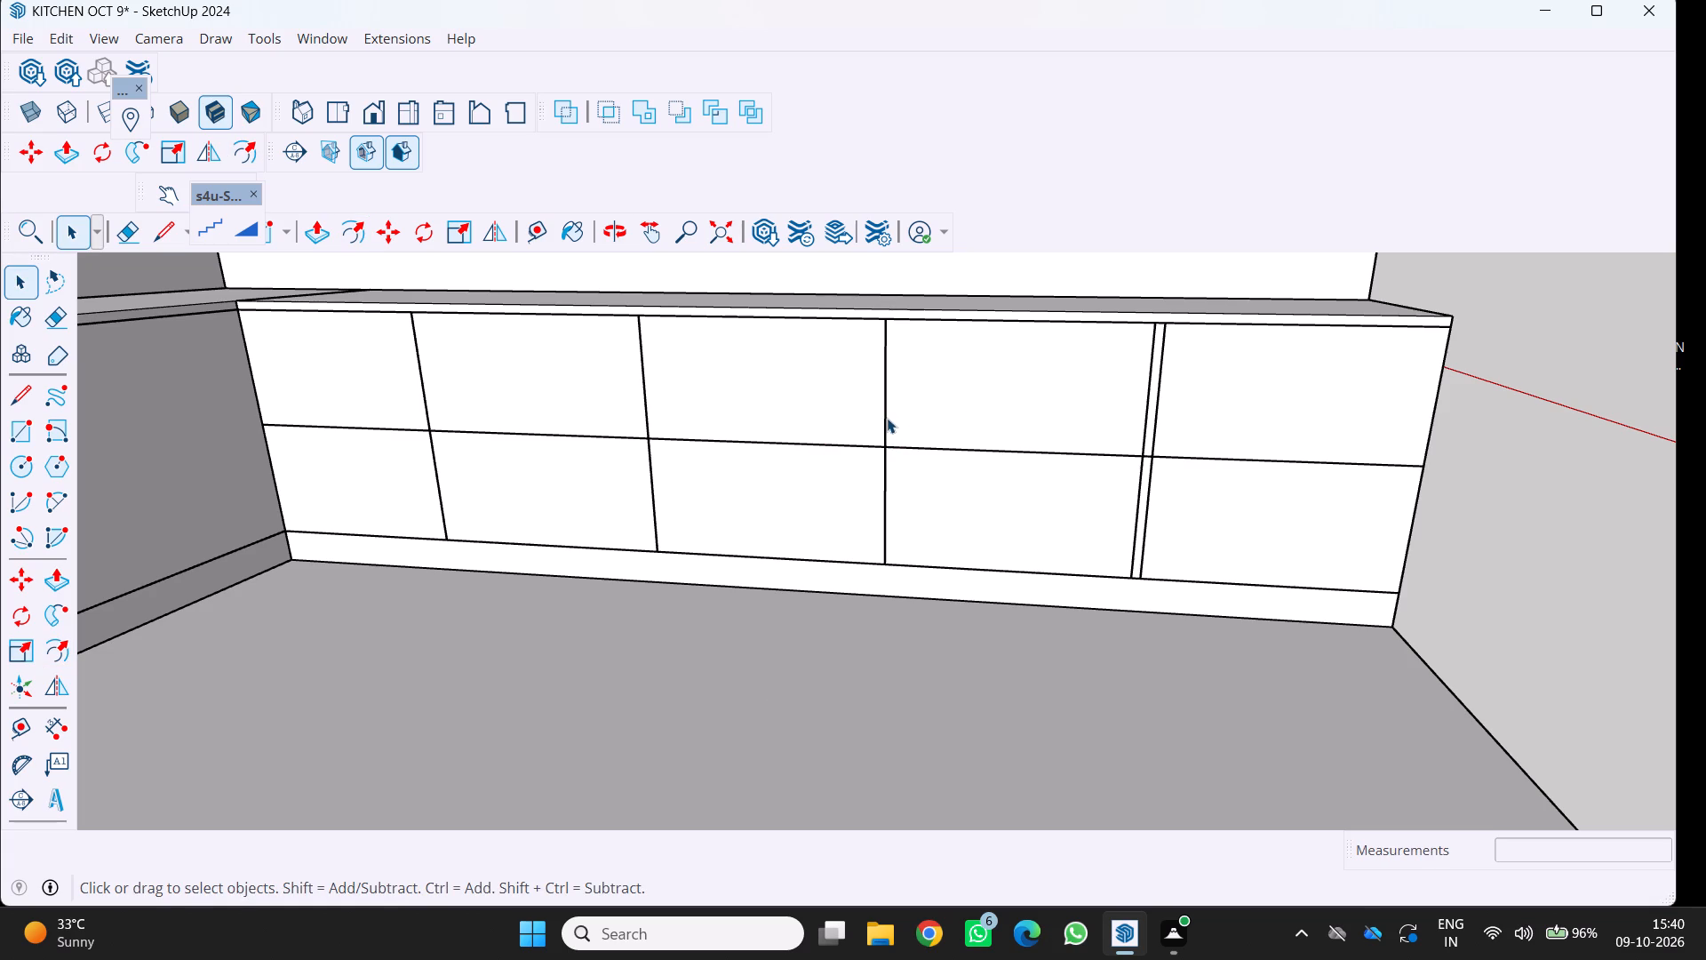
click(887, 417)
click(885, 465)
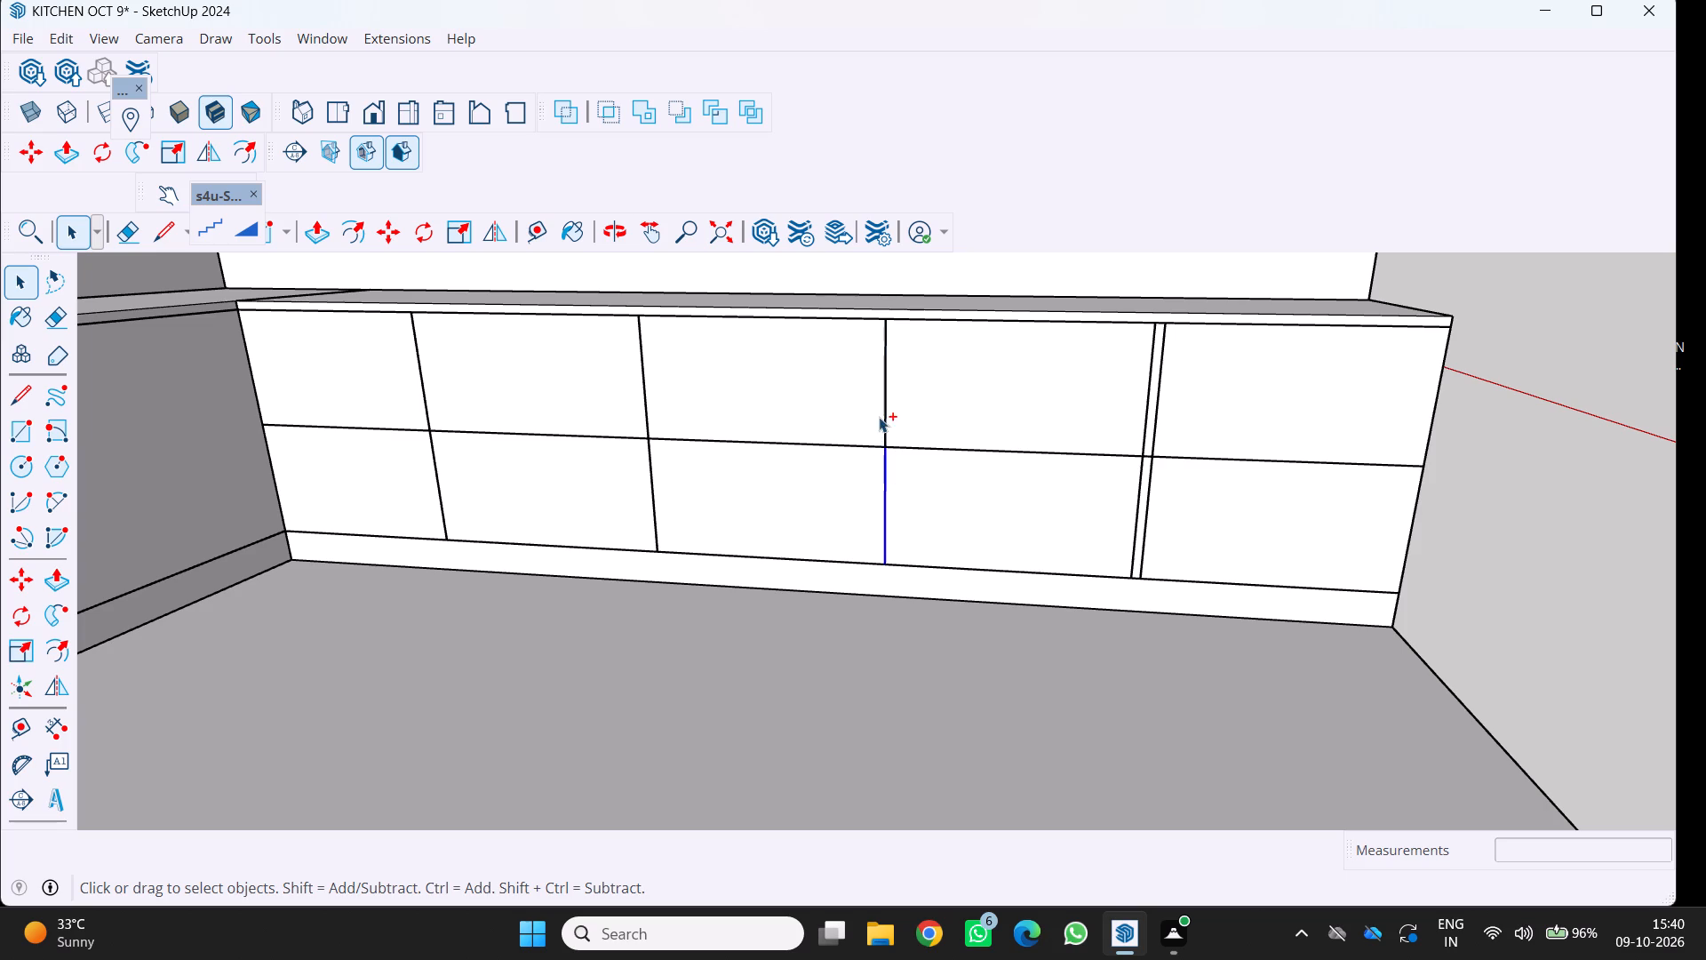
ctrl+click(887, 415)
key(m)
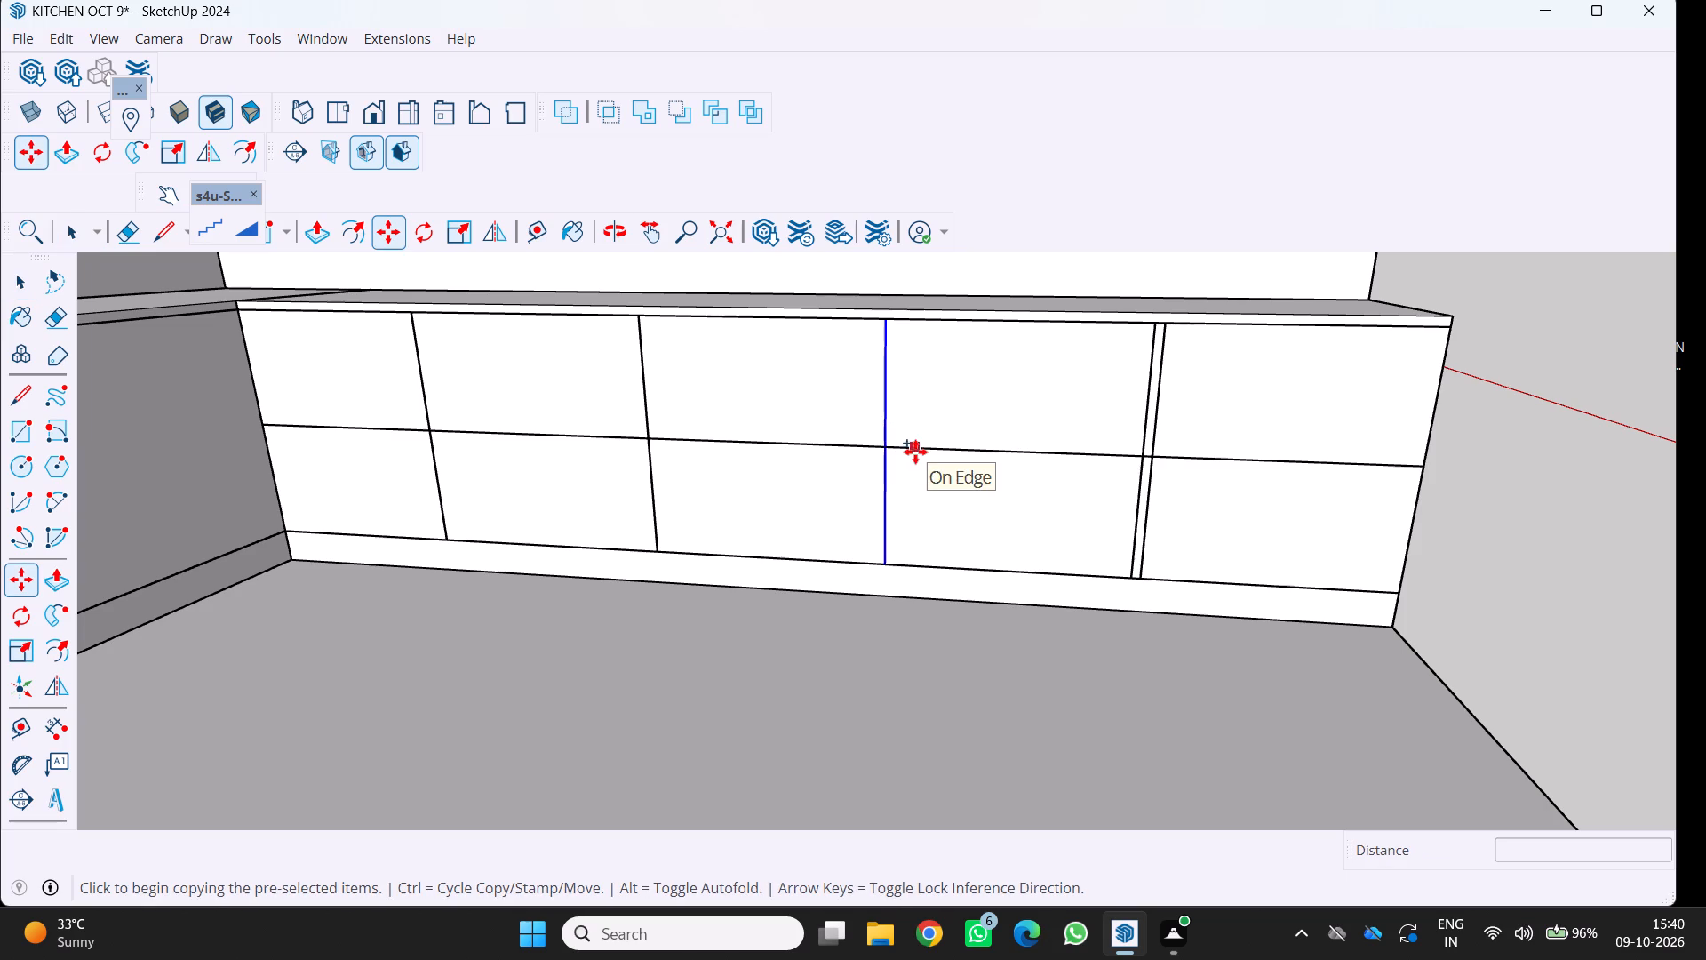
click(884, 558)
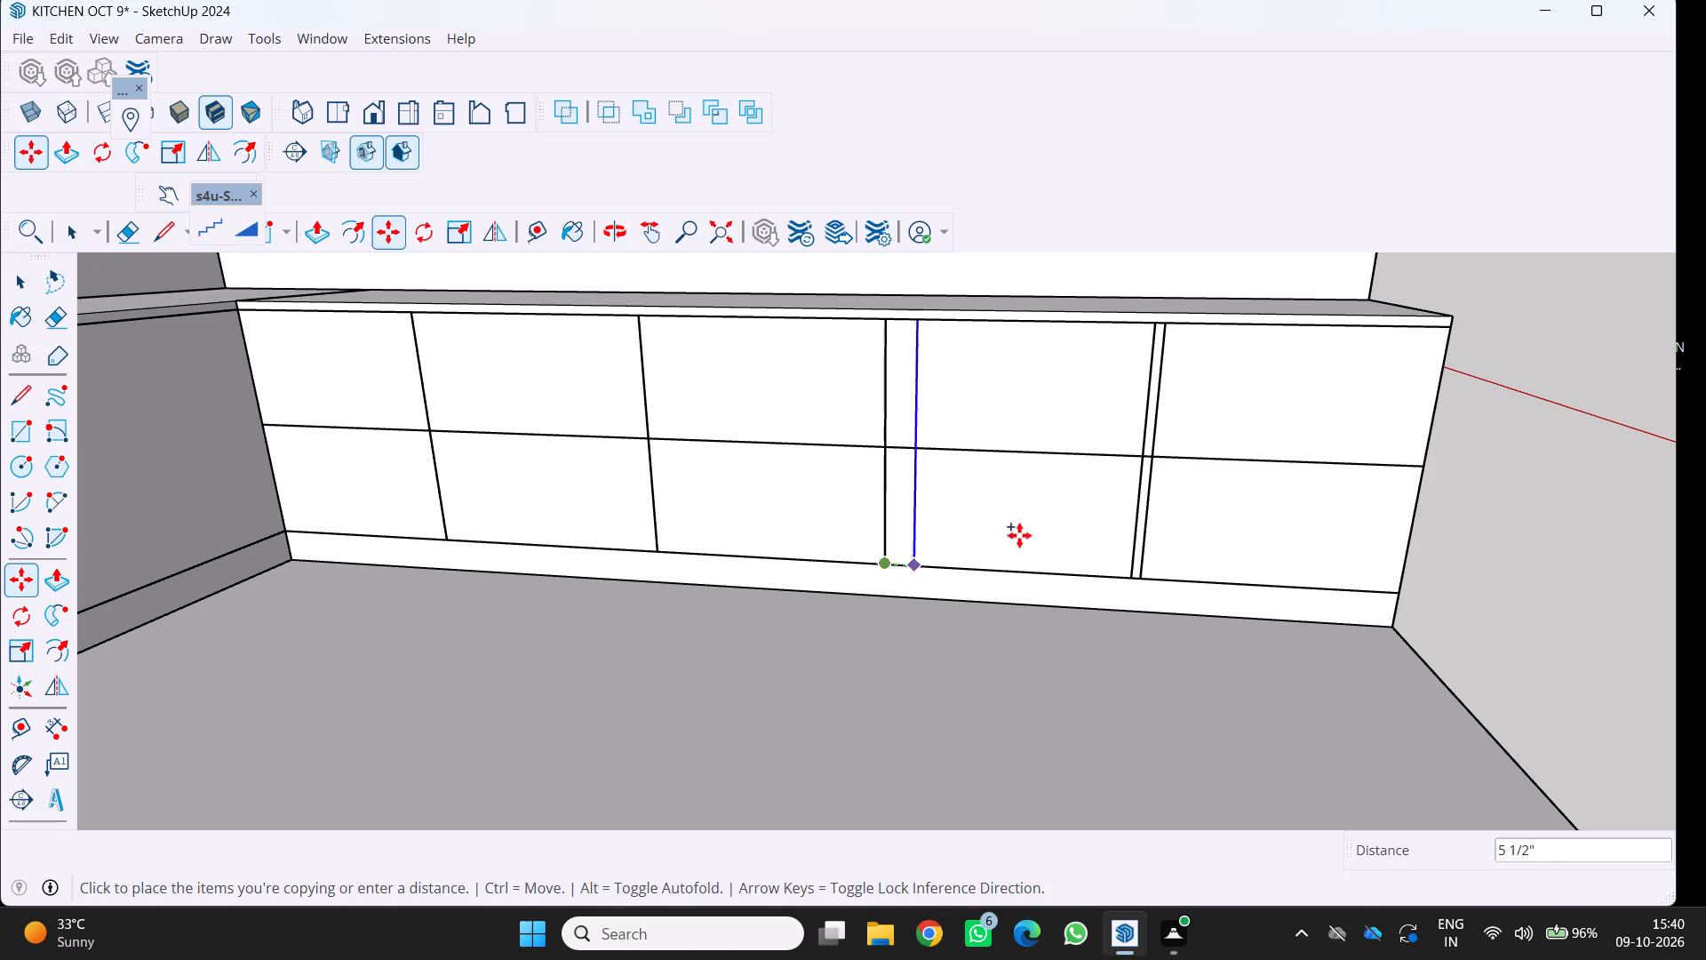
key(1)
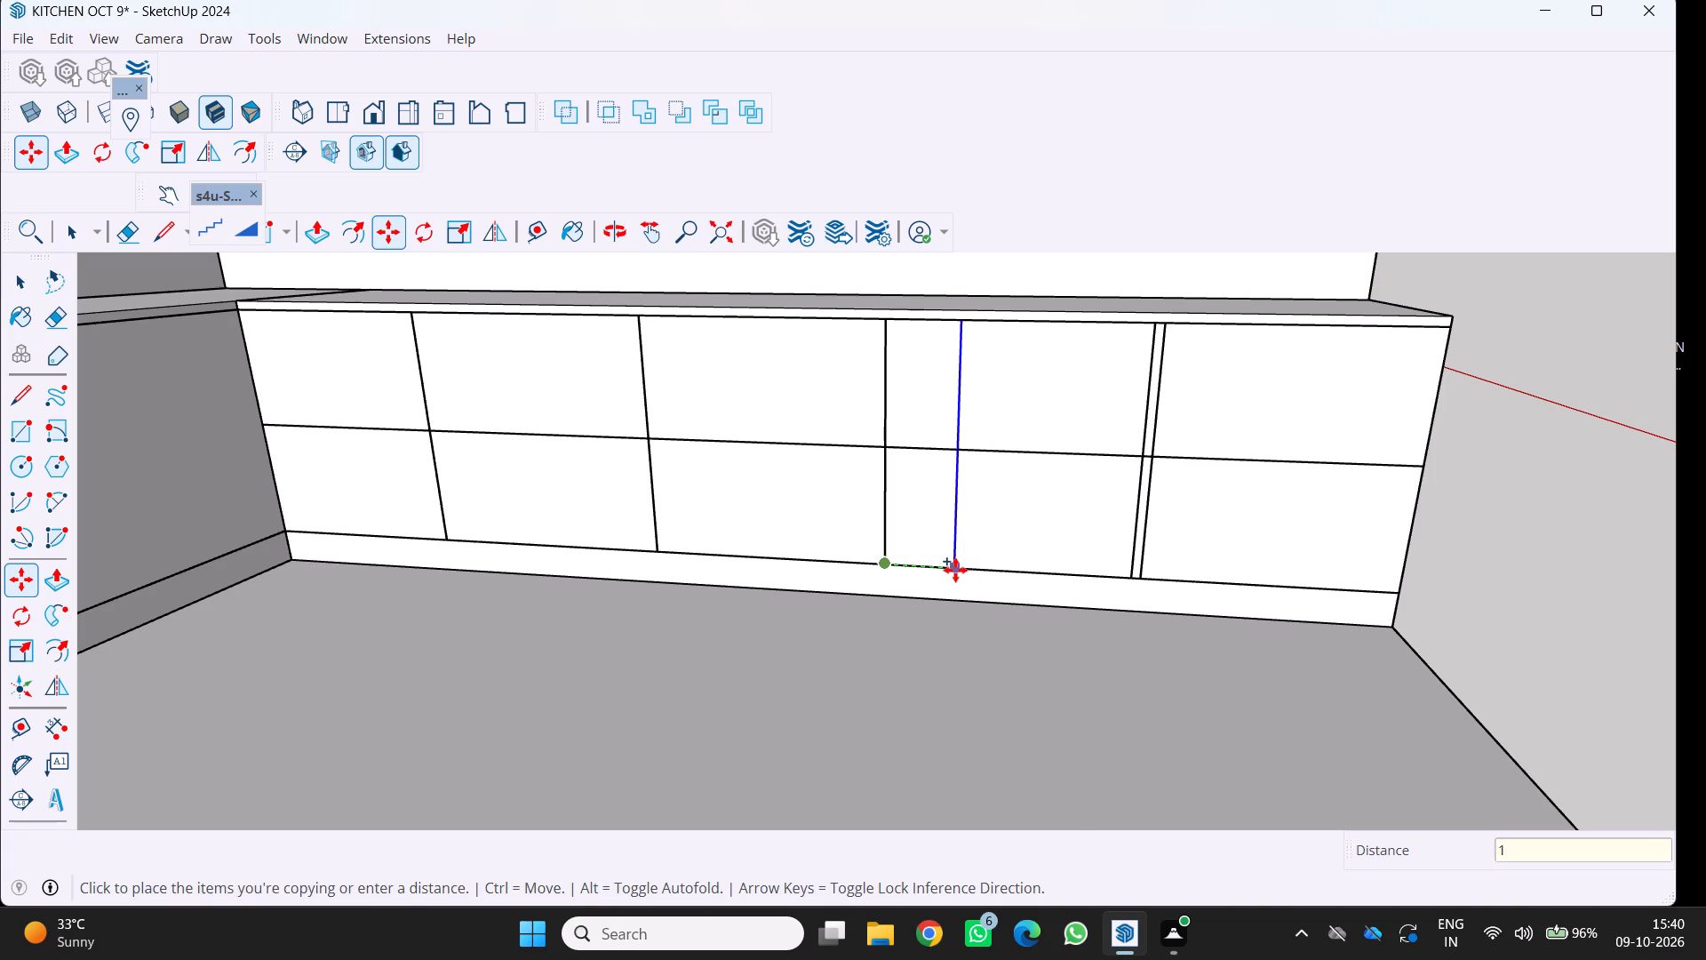
key(Return)
key(space)
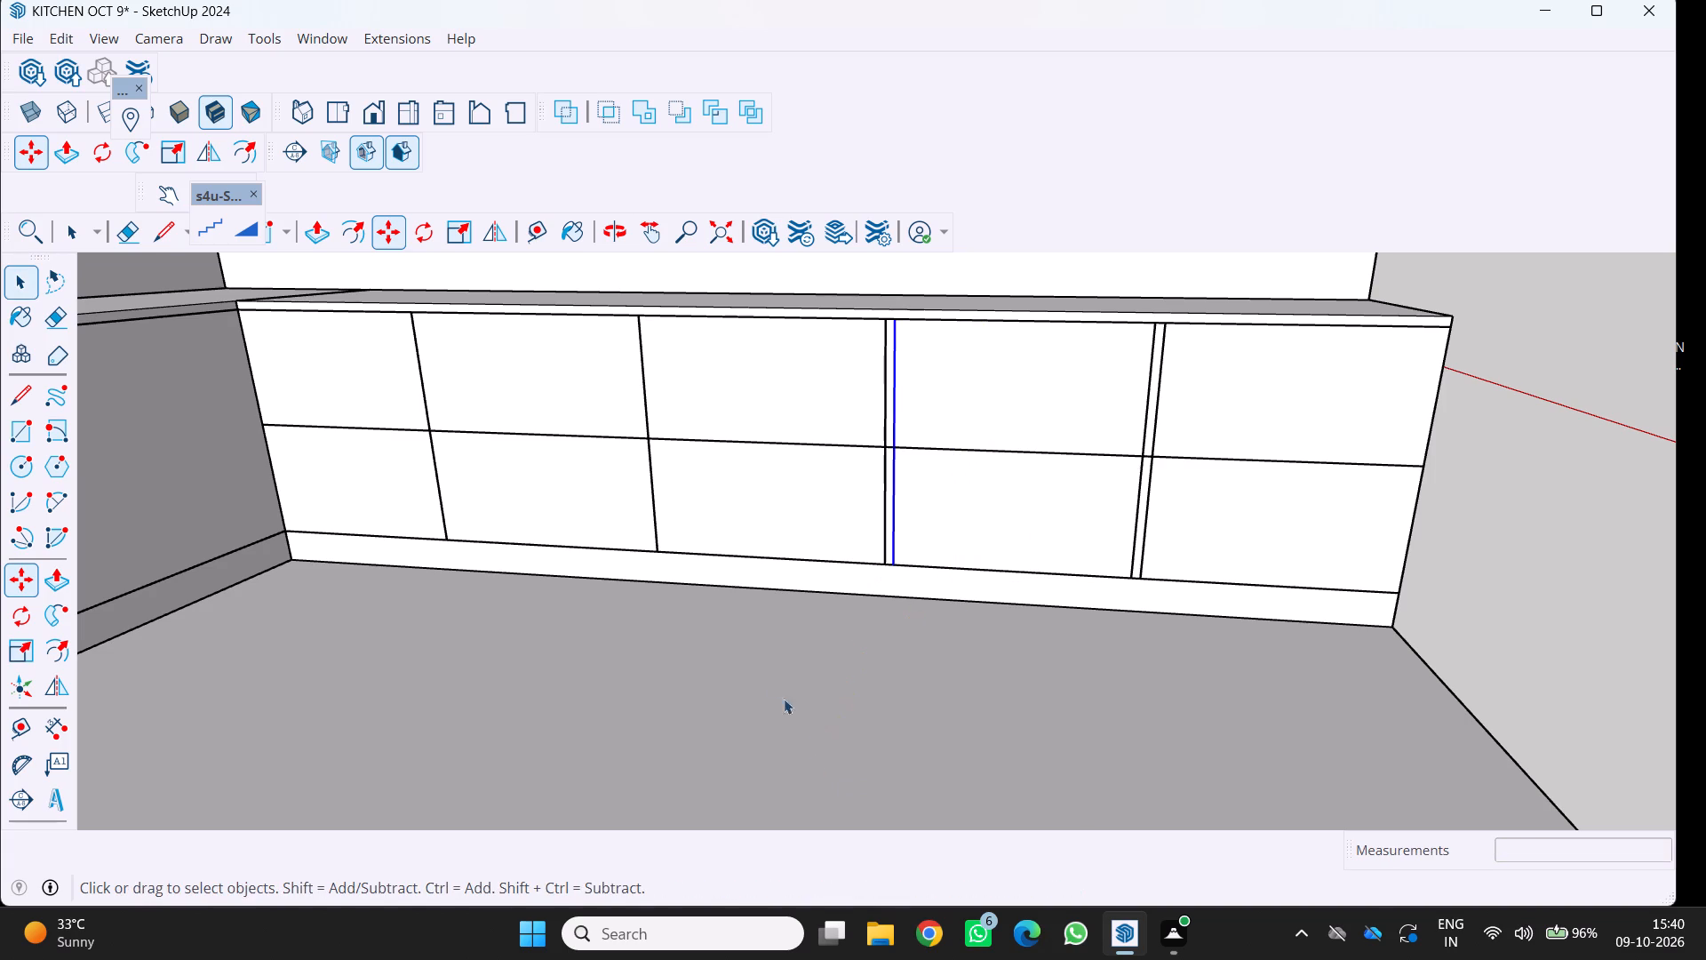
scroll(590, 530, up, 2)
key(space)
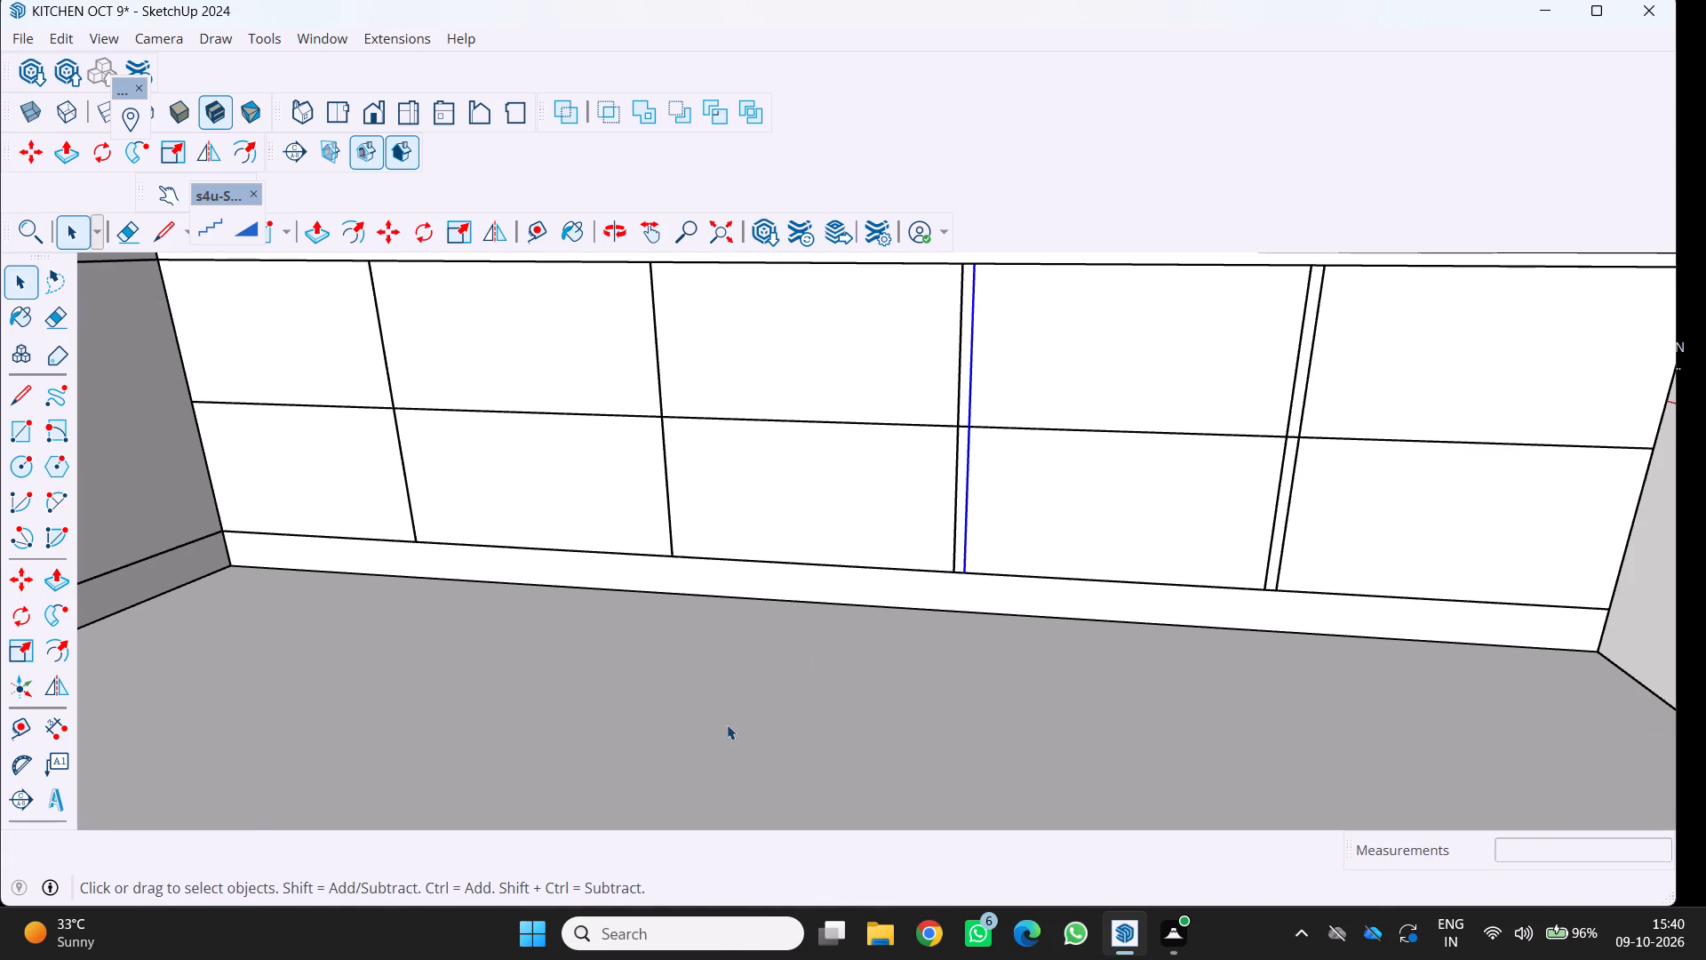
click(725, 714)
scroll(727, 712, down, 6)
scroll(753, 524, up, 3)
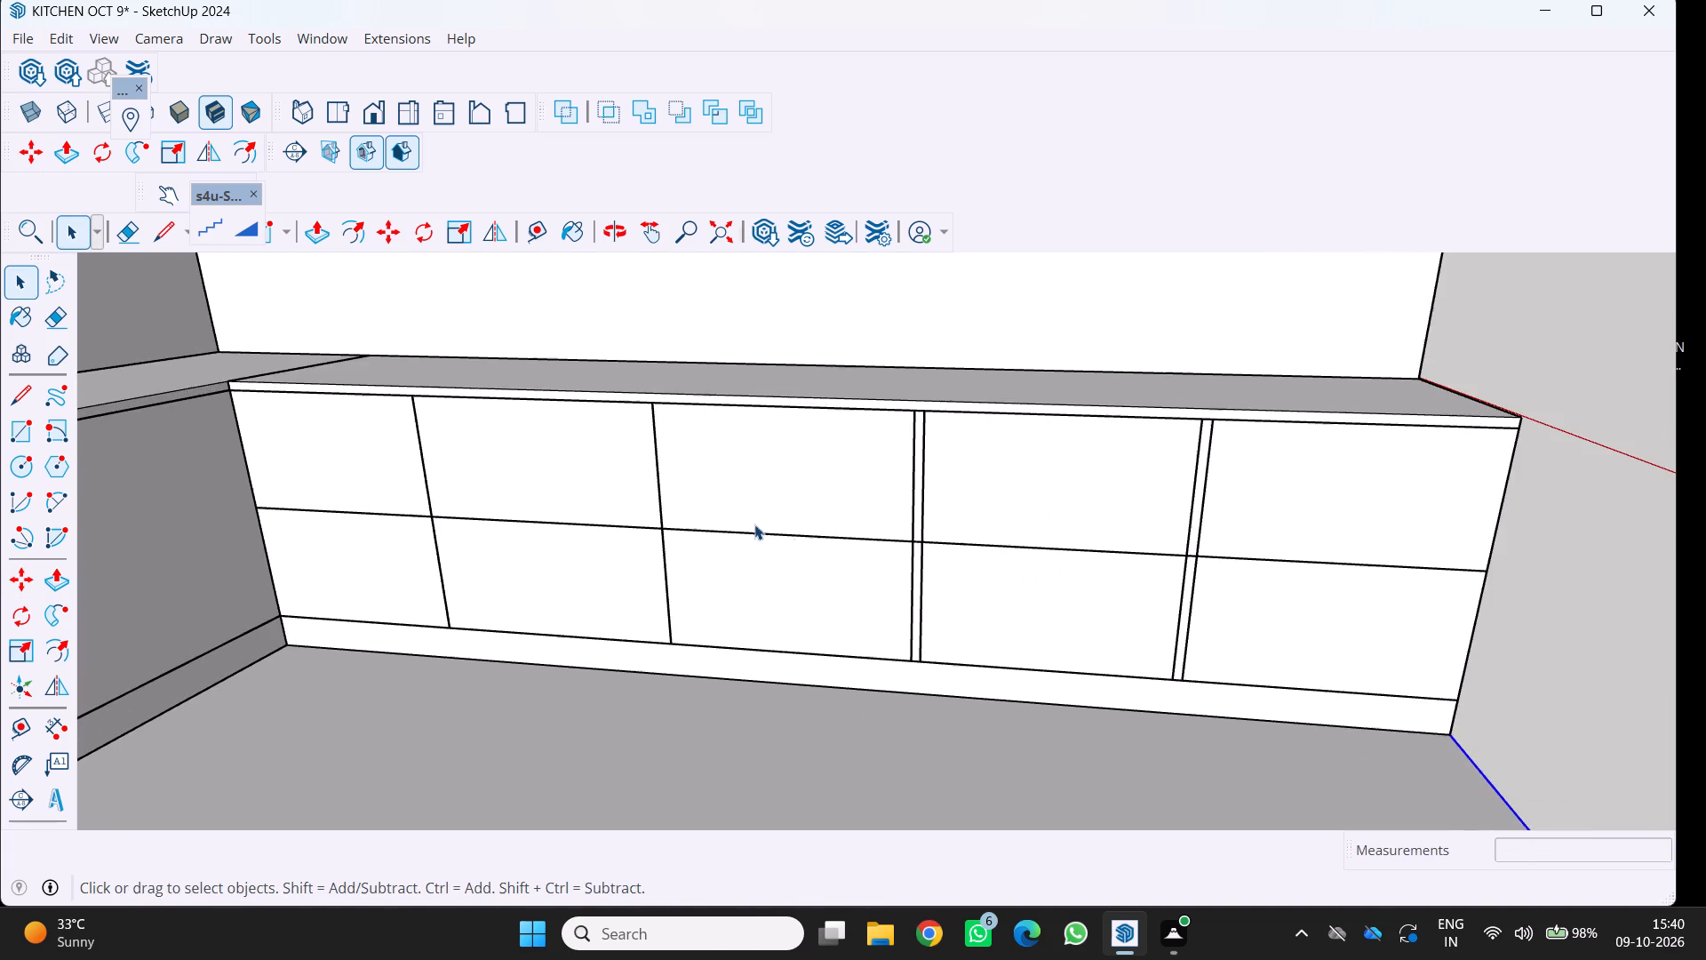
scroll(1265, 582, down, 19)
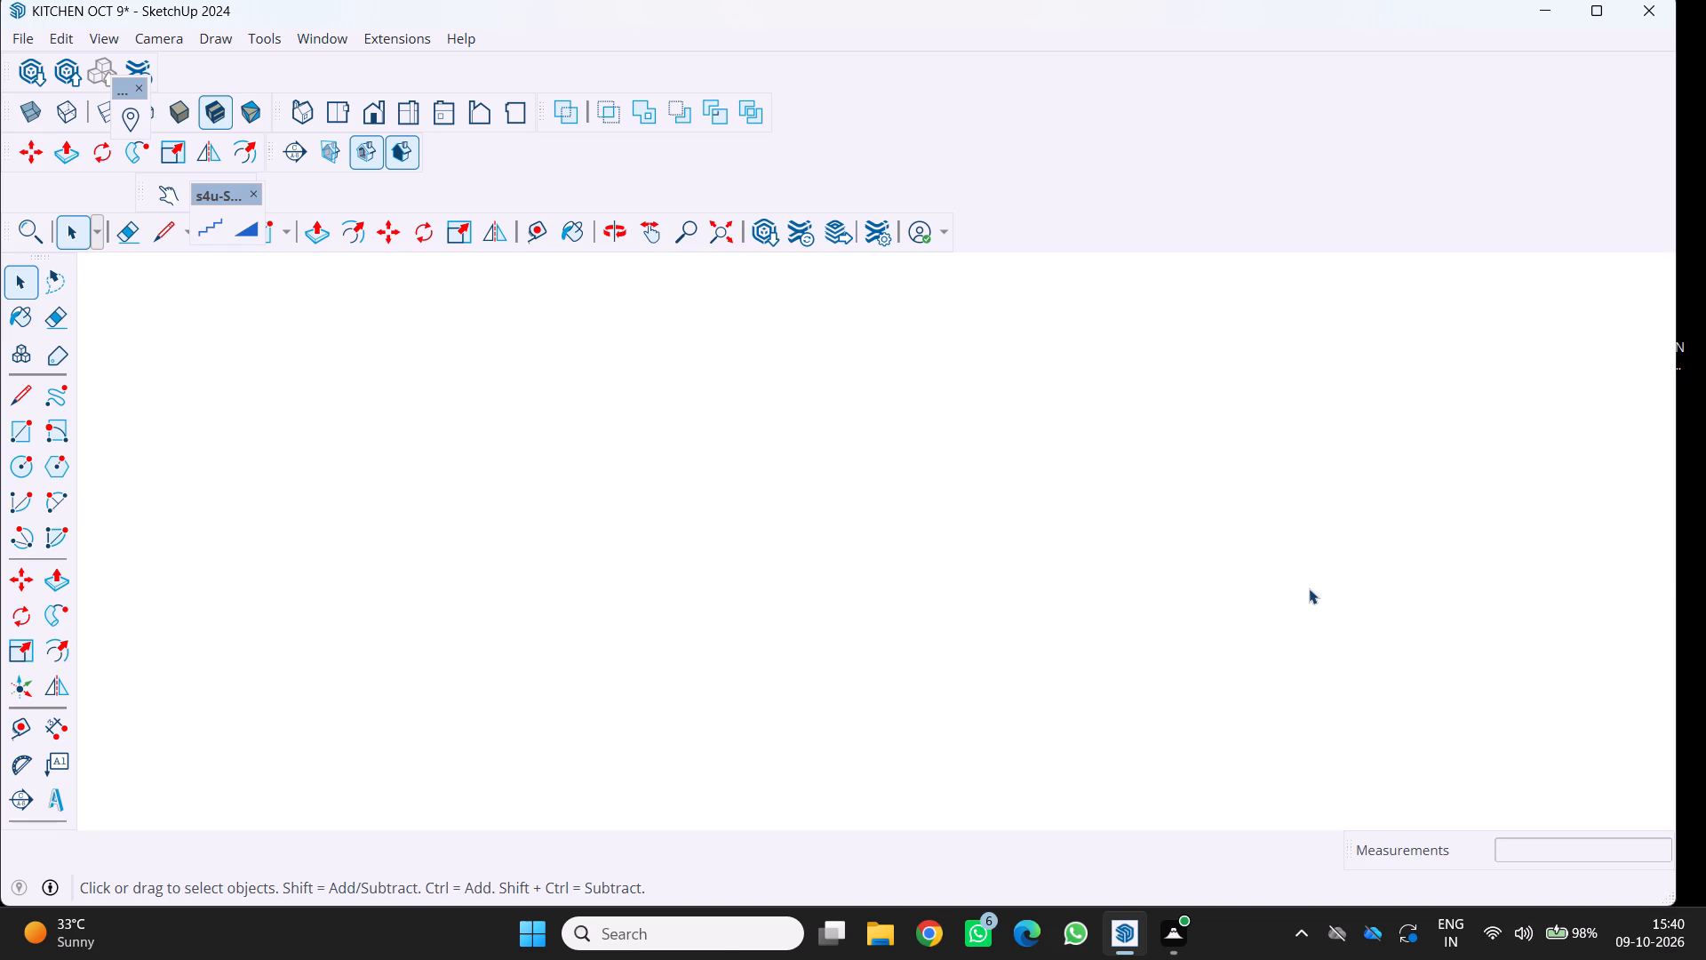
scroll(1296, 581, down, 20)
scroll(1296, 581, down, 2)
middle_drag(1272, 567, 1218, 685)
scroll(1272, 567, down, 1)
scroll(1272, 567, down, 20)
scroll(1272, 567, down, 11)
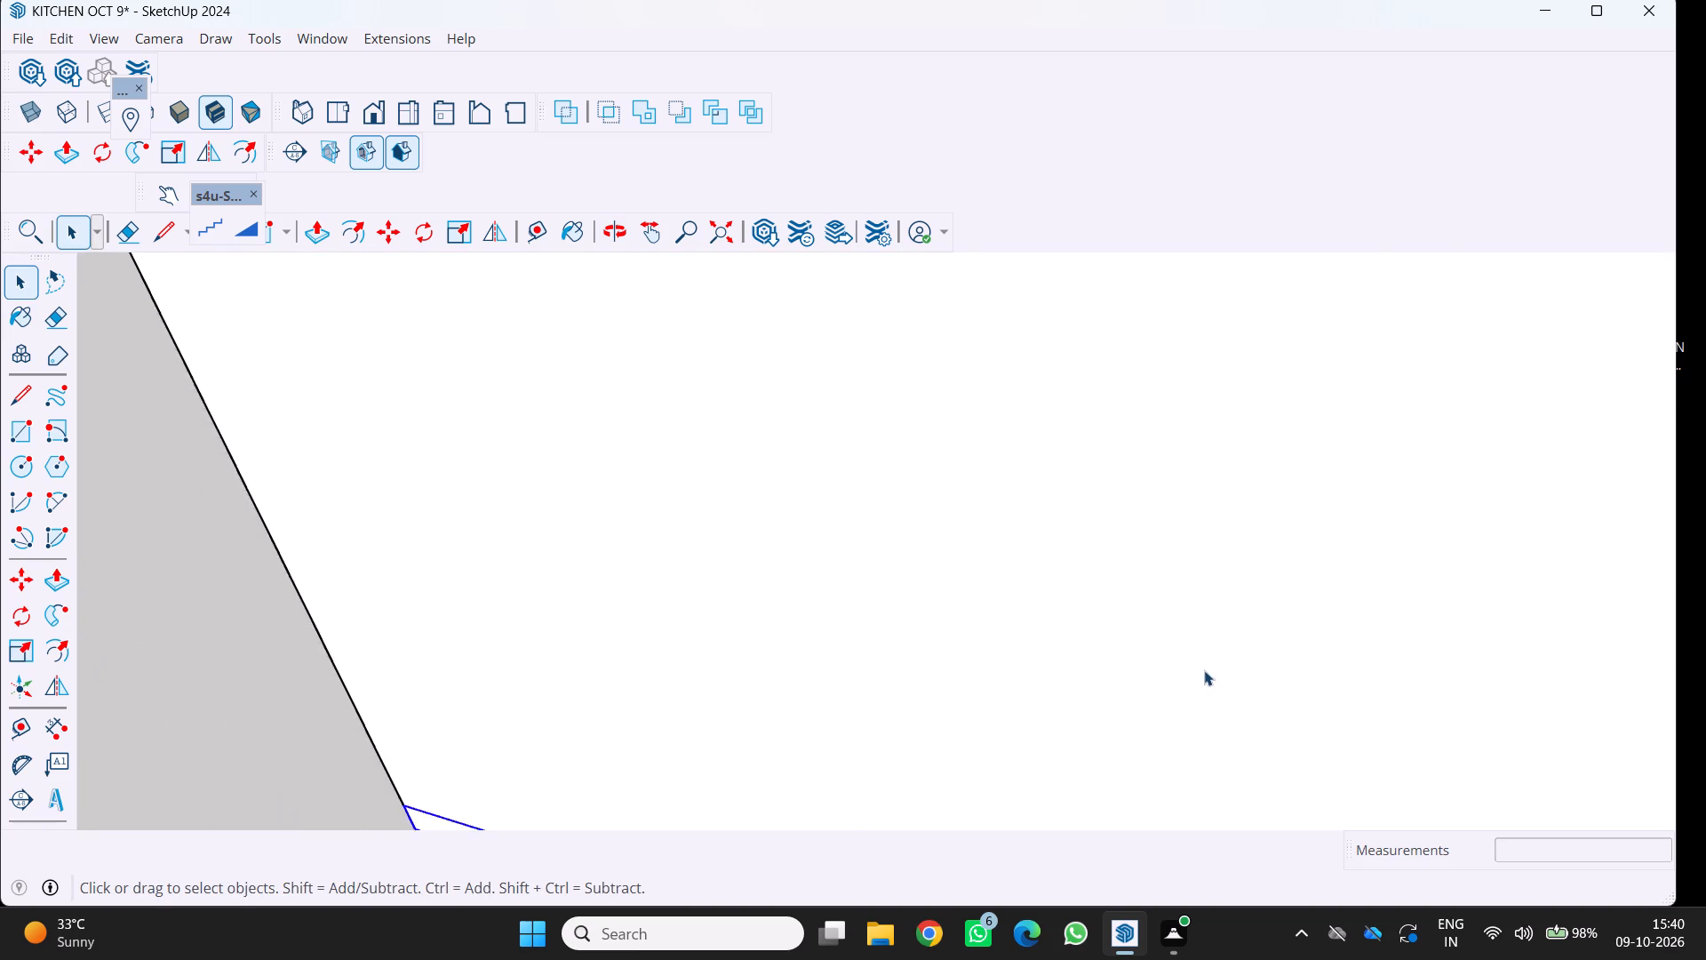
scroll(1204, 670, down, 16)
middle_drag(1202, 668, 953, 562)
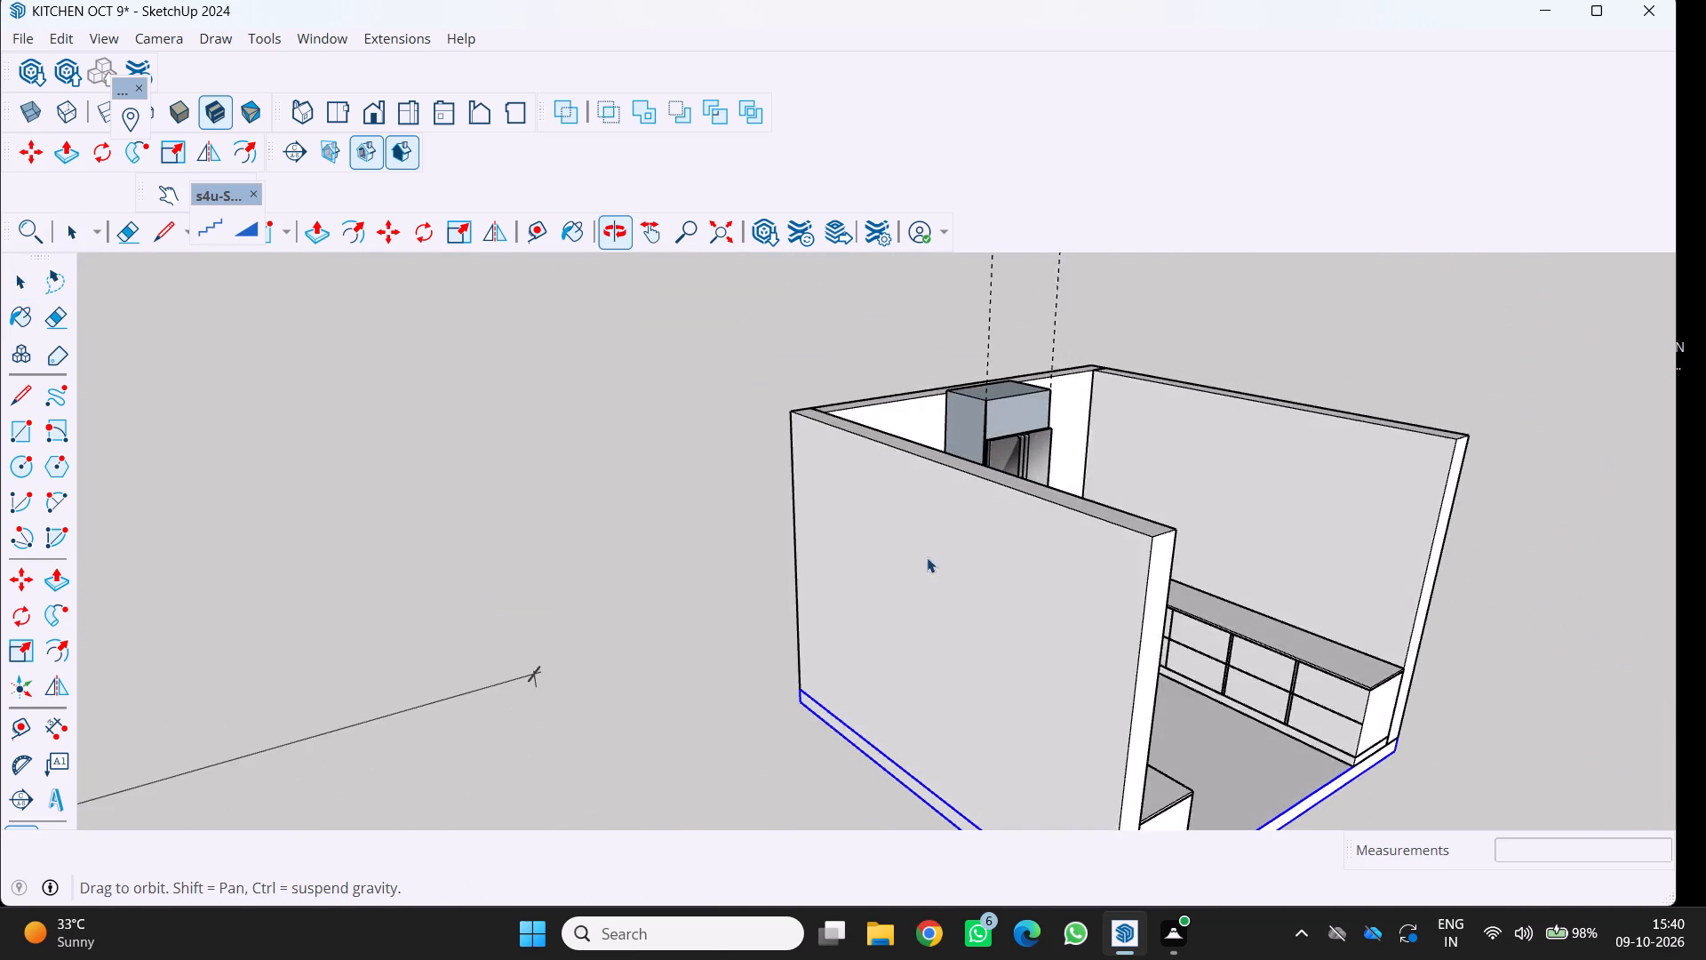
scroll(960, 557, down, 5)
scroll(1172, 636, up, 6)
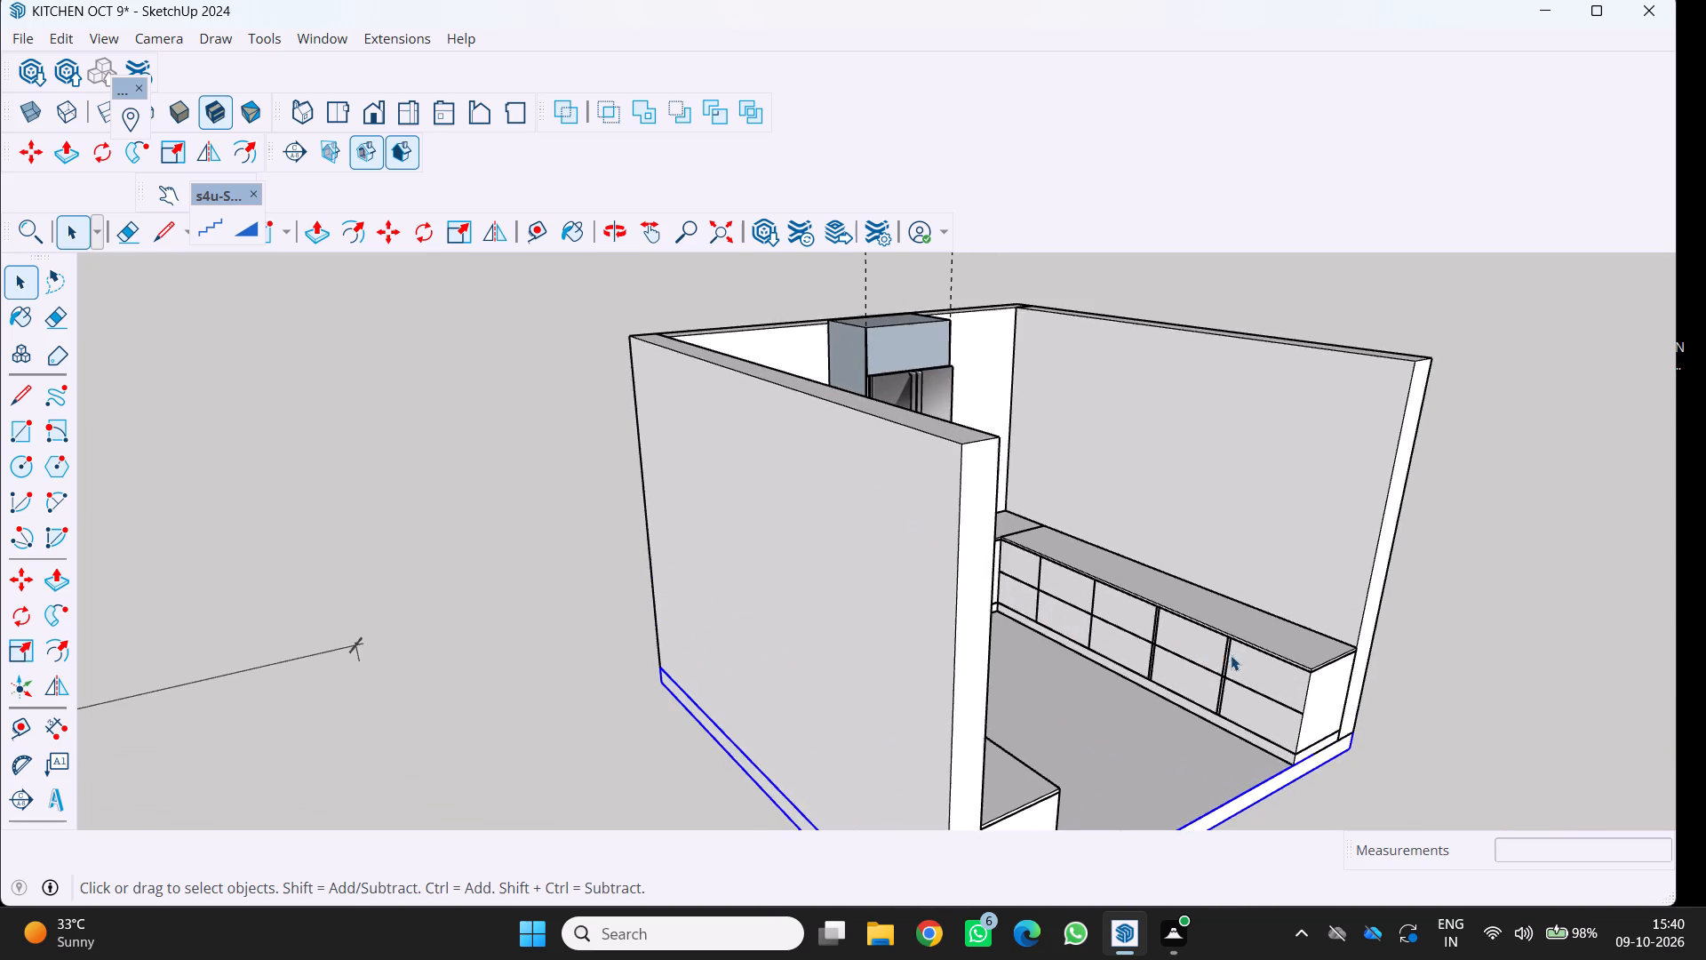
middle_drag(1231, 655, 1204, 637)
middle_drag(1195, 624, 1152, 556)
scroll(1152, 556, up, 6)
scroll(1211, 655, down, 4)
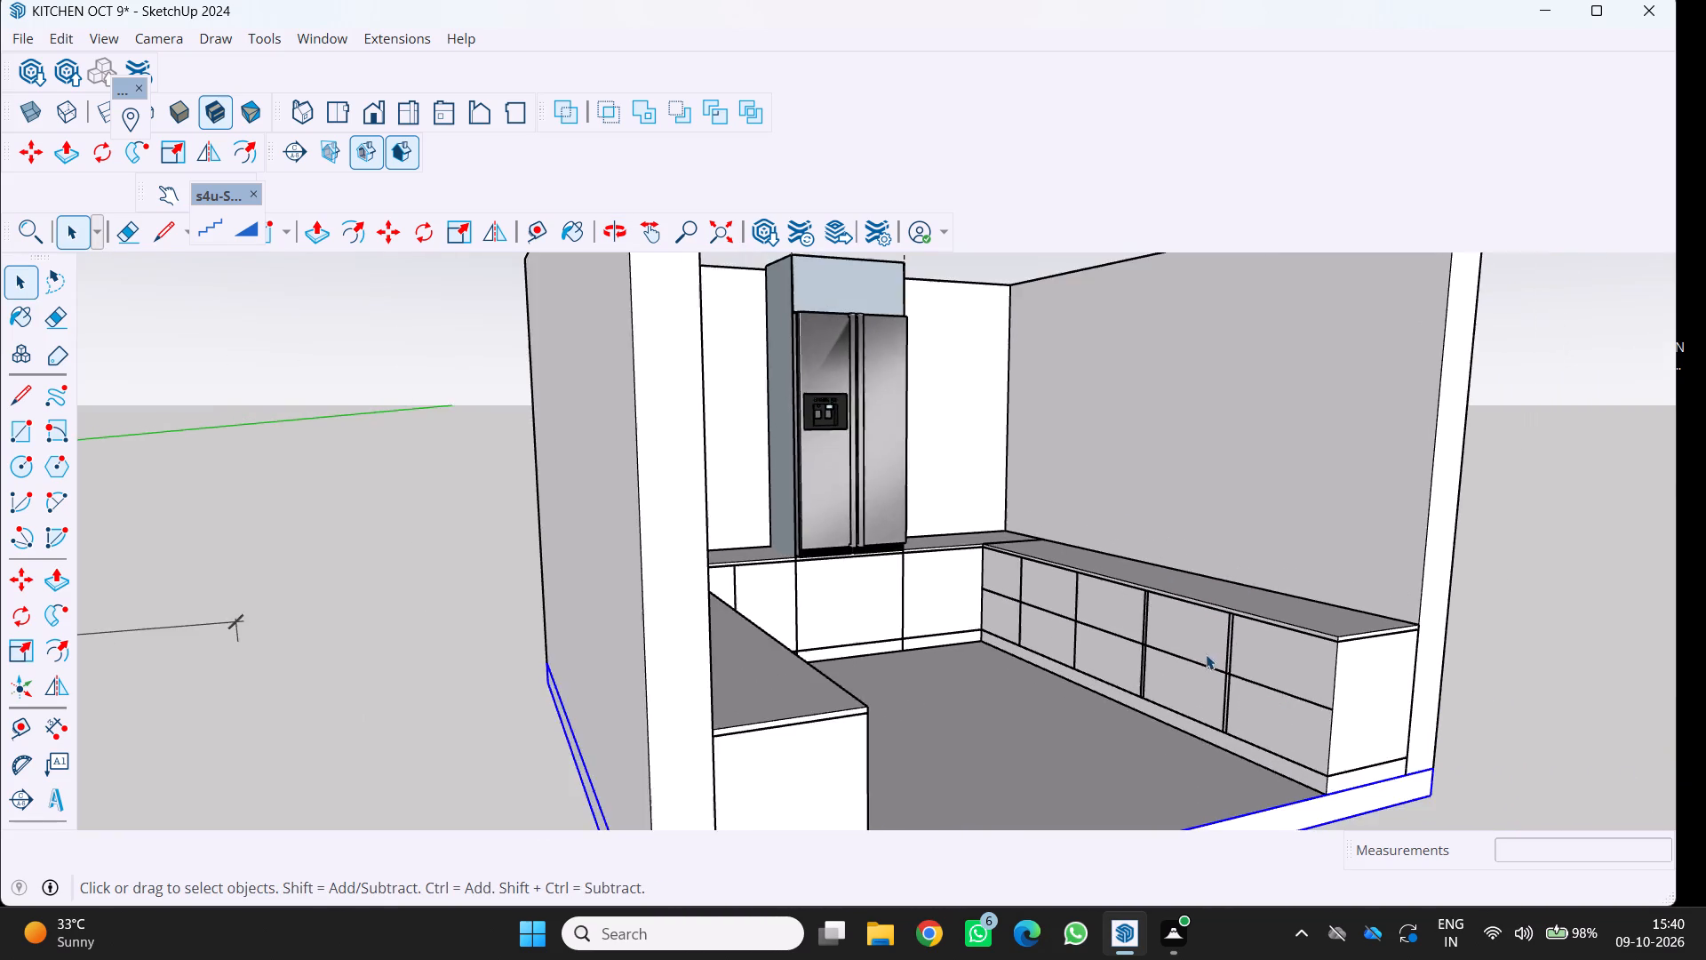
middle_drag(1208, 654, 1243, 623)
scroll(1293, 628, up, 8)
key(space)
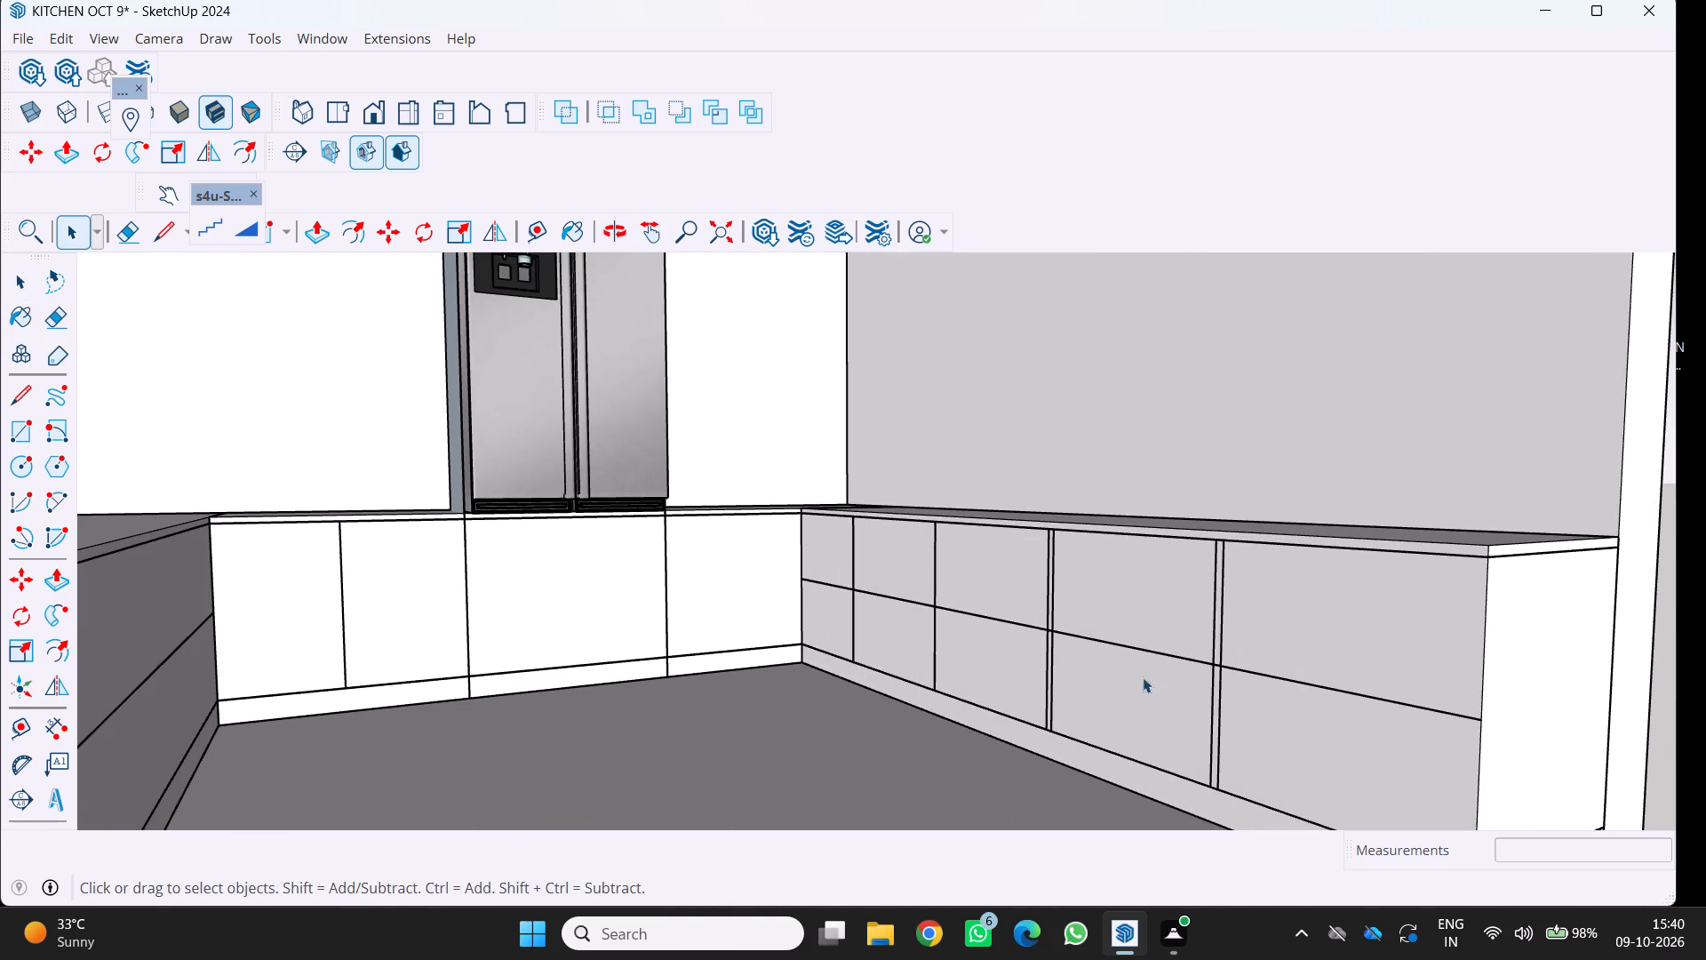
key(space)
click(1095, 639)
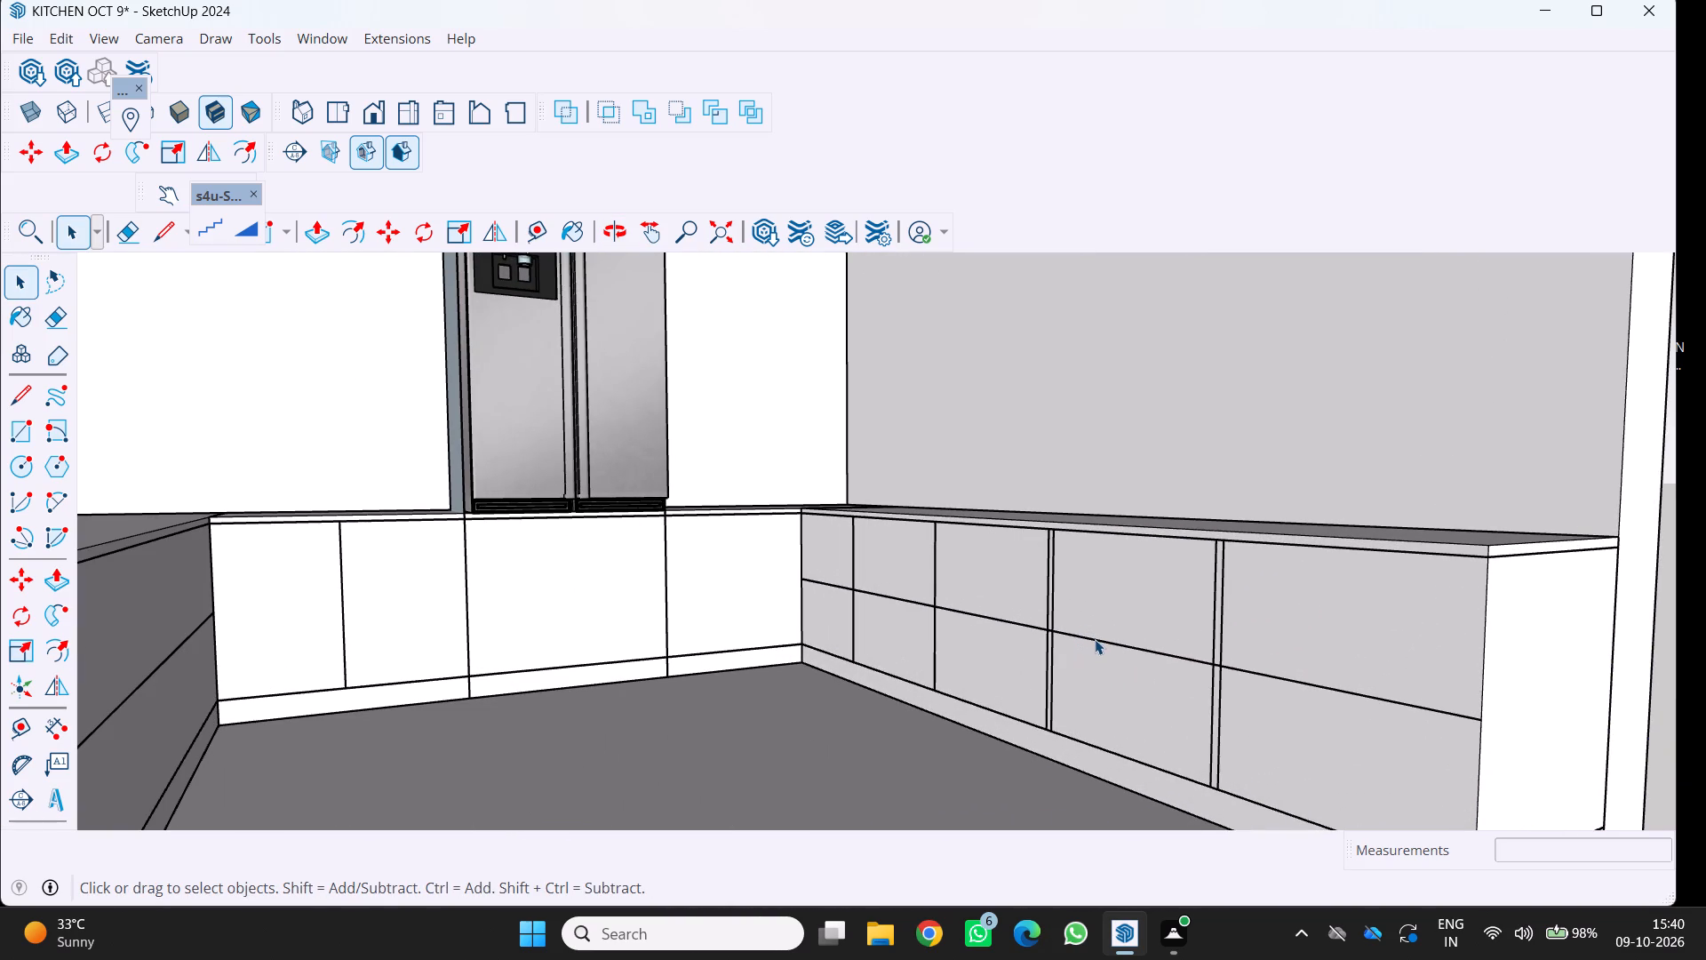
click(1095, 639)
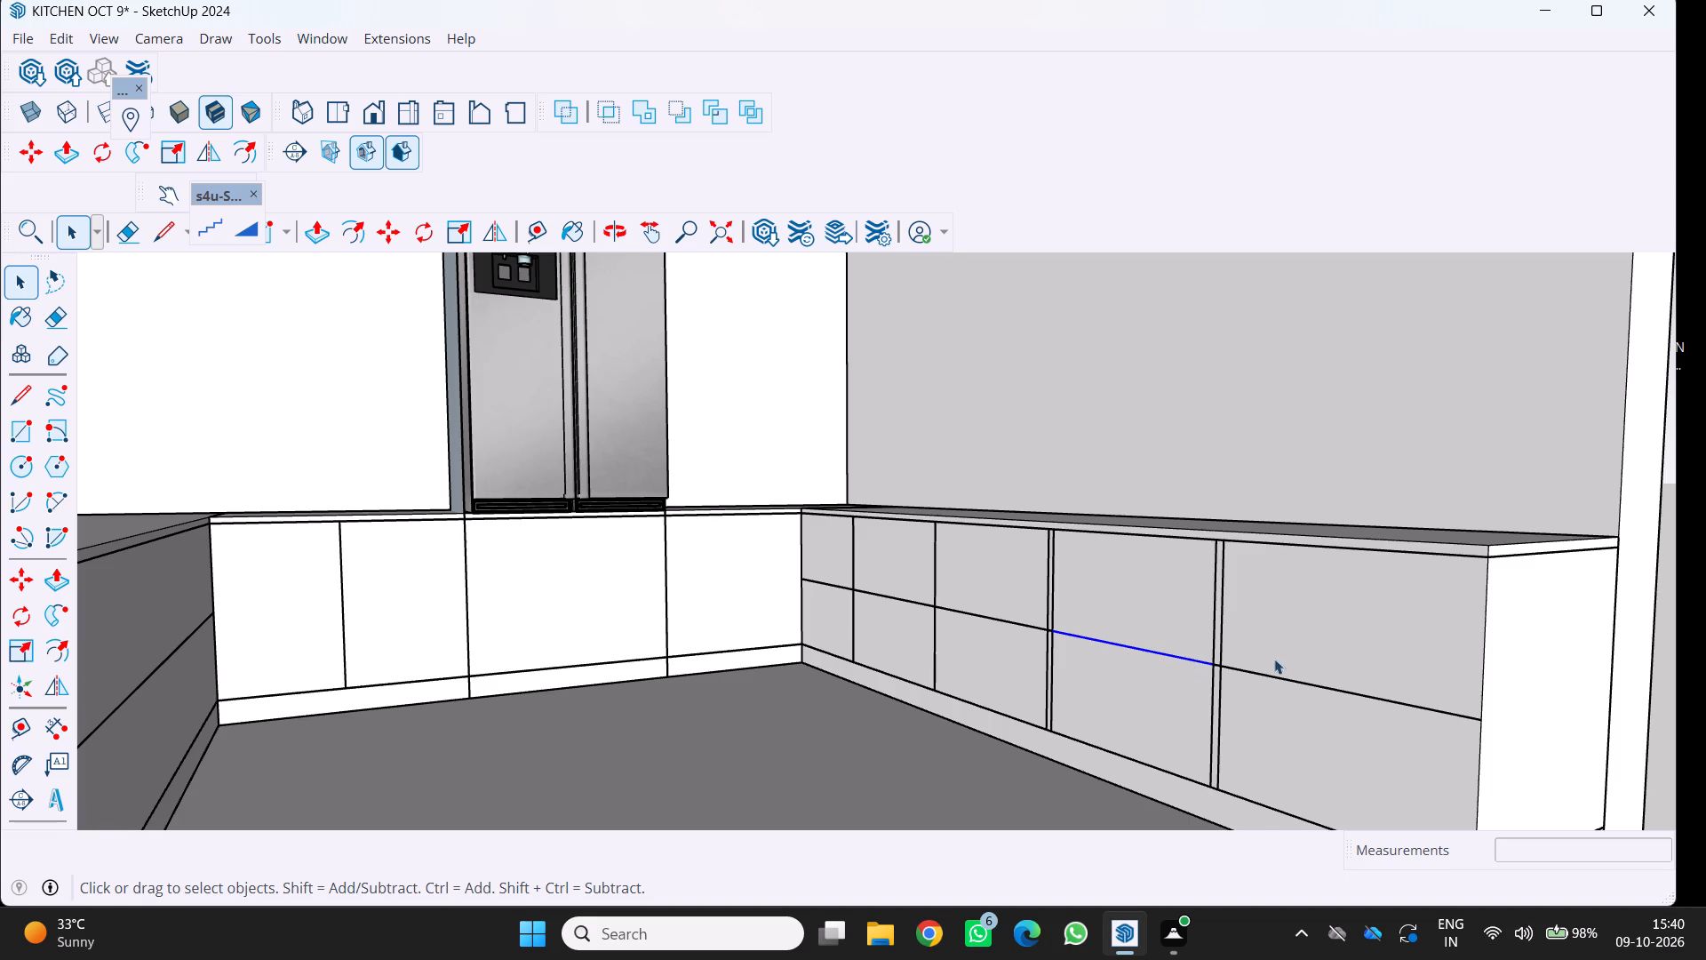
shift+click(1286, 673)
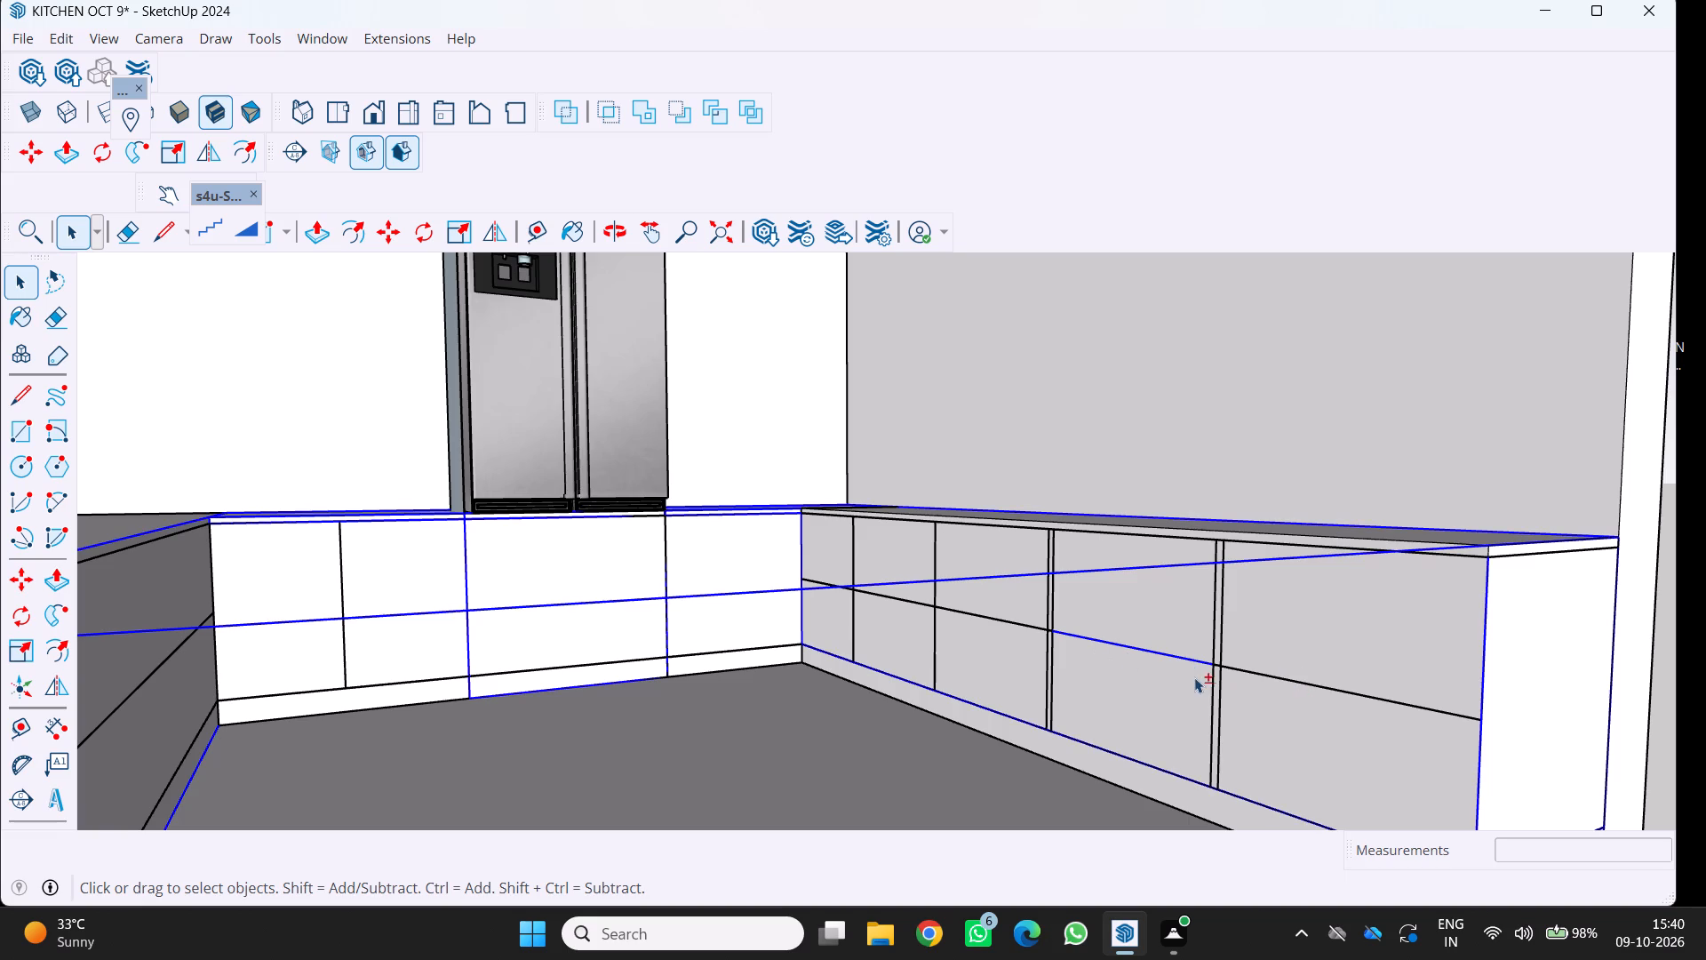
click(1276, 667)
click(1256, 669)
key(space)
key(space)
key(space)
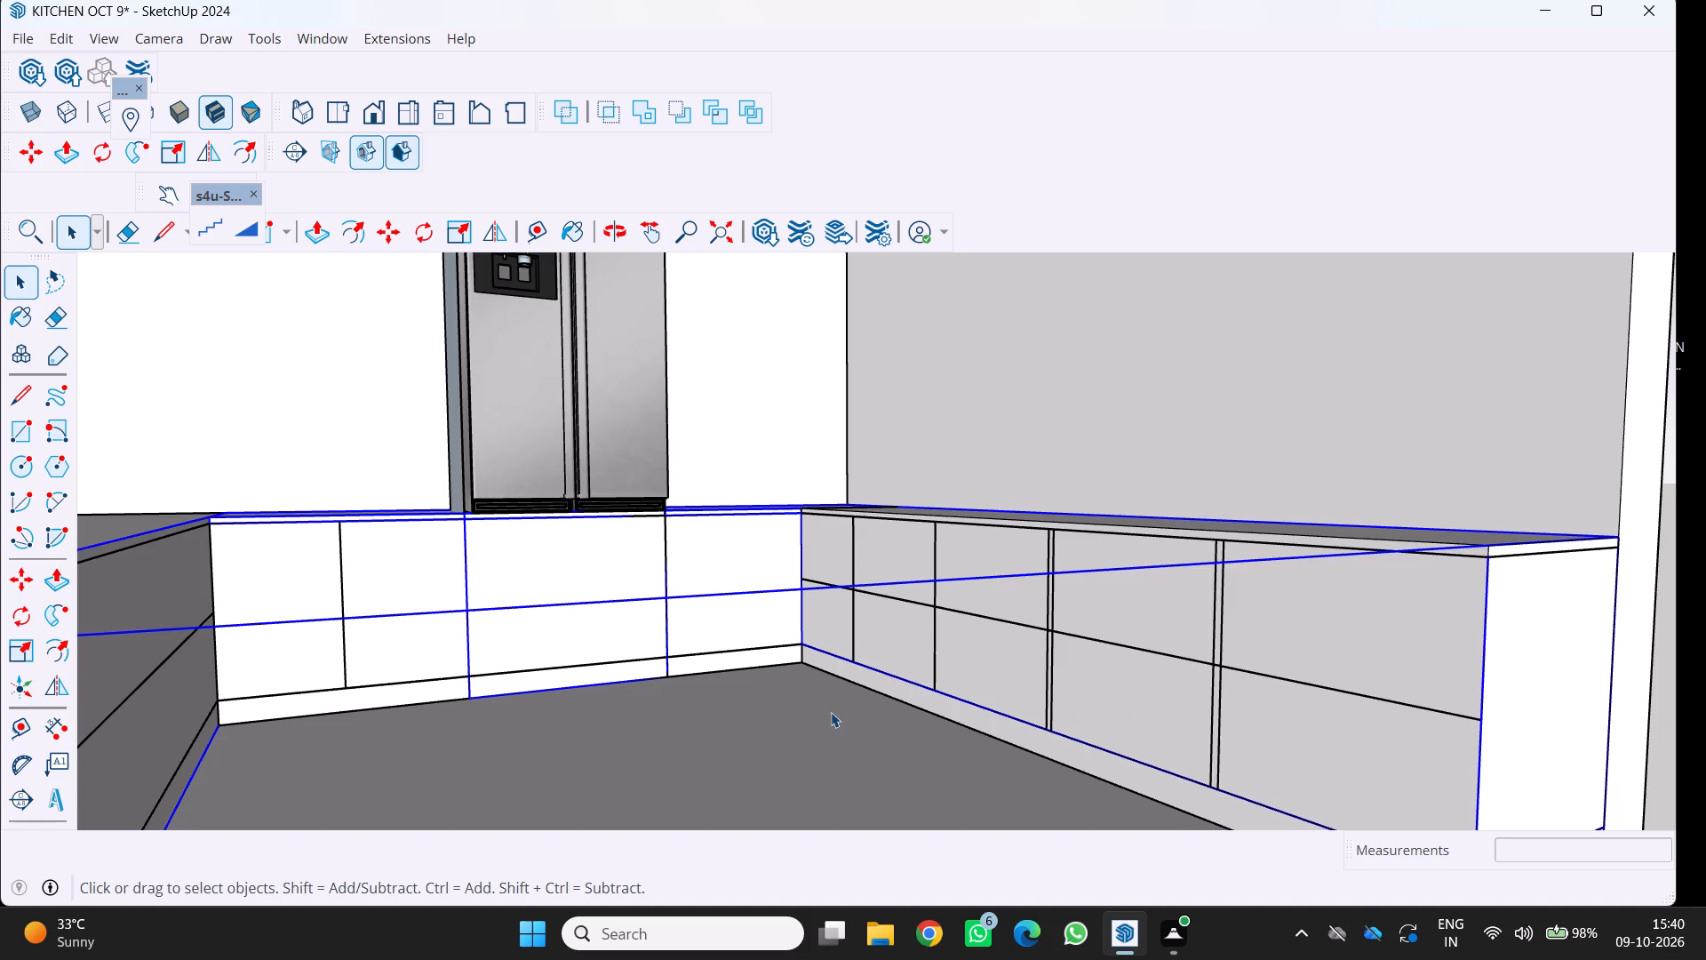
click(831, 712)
Copy the side run's mid-height line, across all its bays from the open end to the corner, 1" downwards.
scroll(1152, 651, up, 3)
middle_drag(1367, 644, 1385, 651)
middle_drag(1389, 654, 1403, 697)
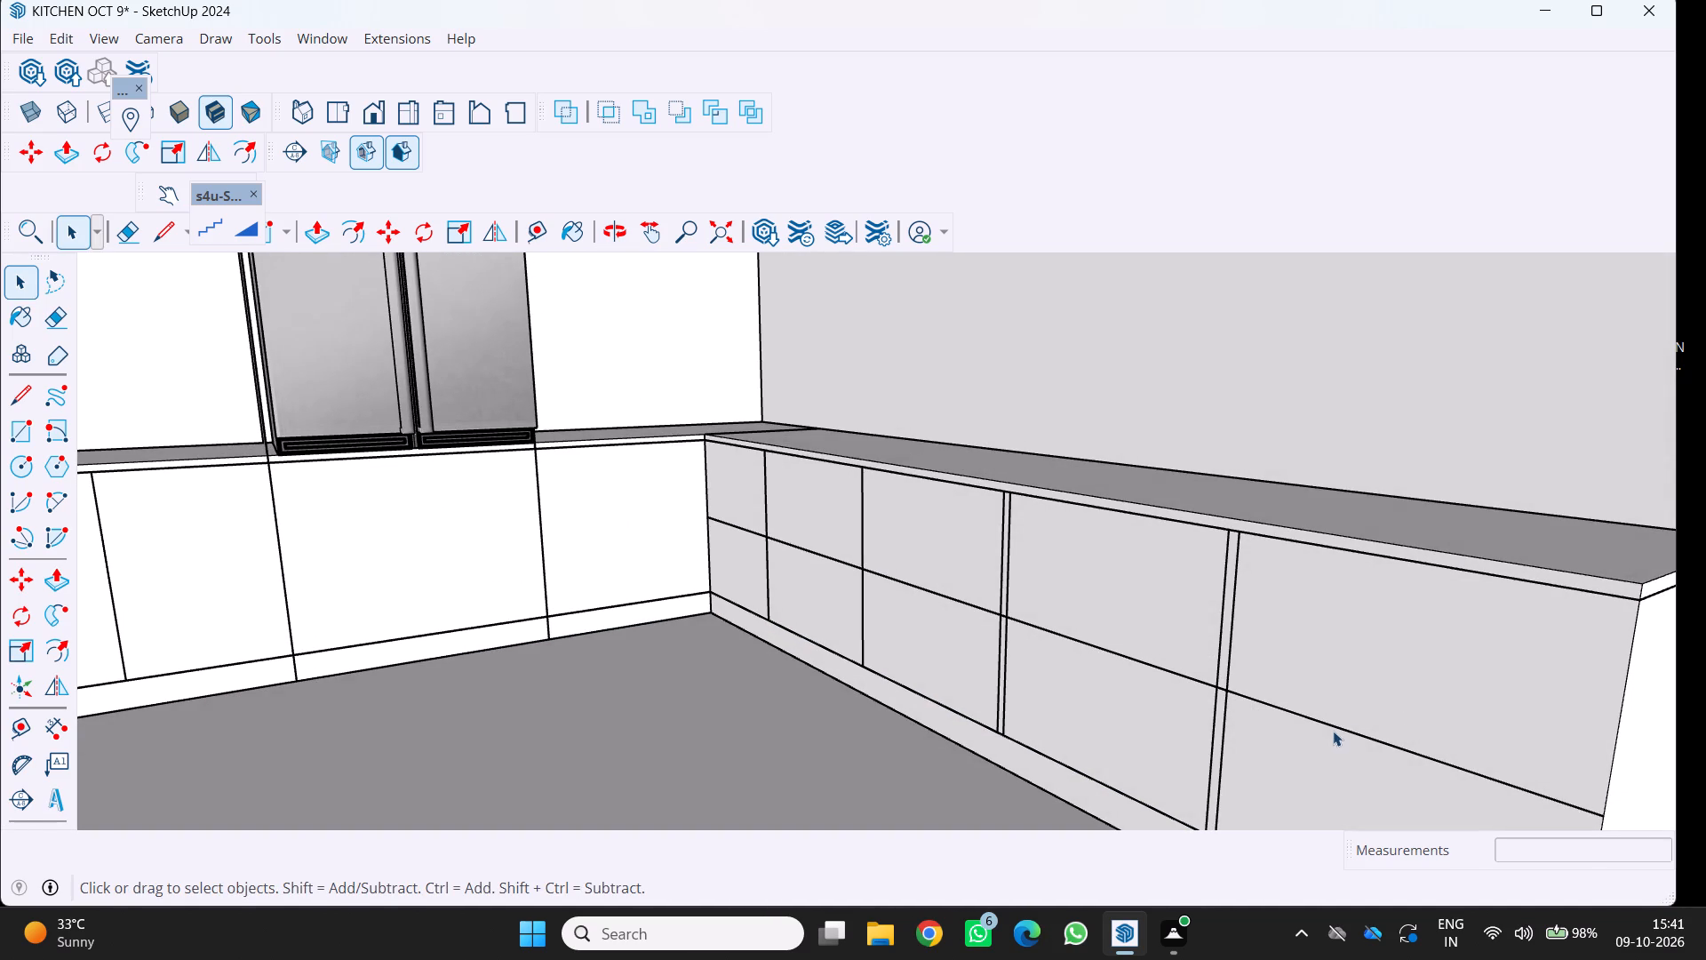
click(1330, 721)
click(1329, 721)
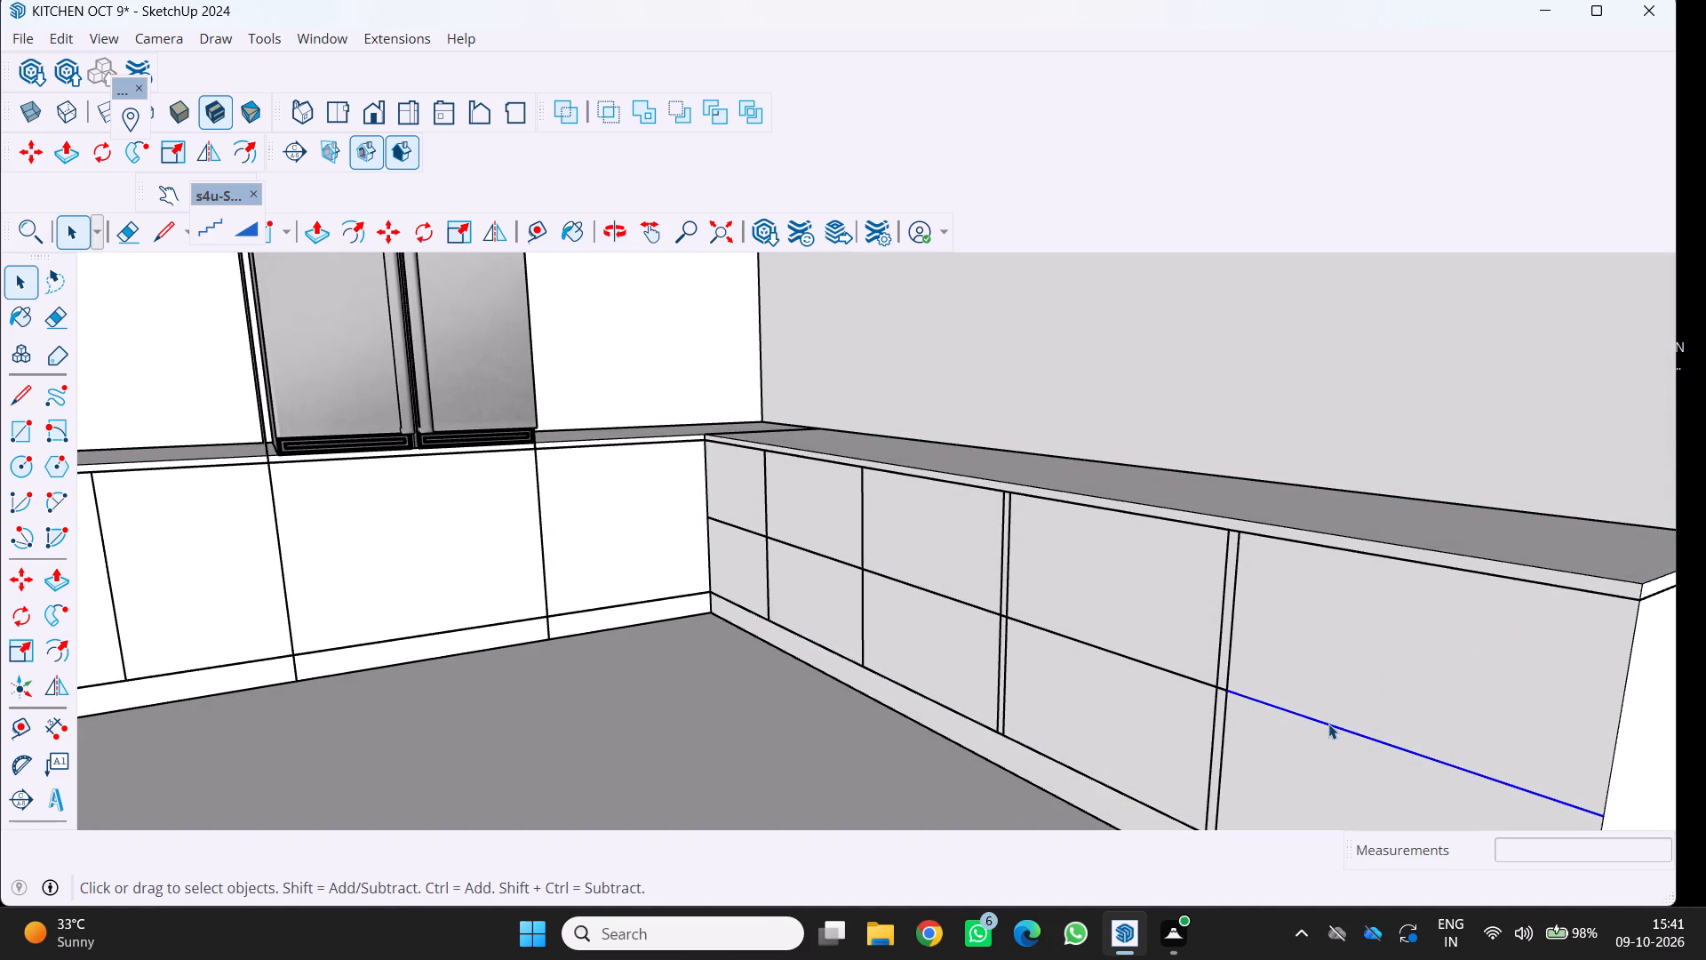
shift+click(1168, 668)
shift+click(986, 609)
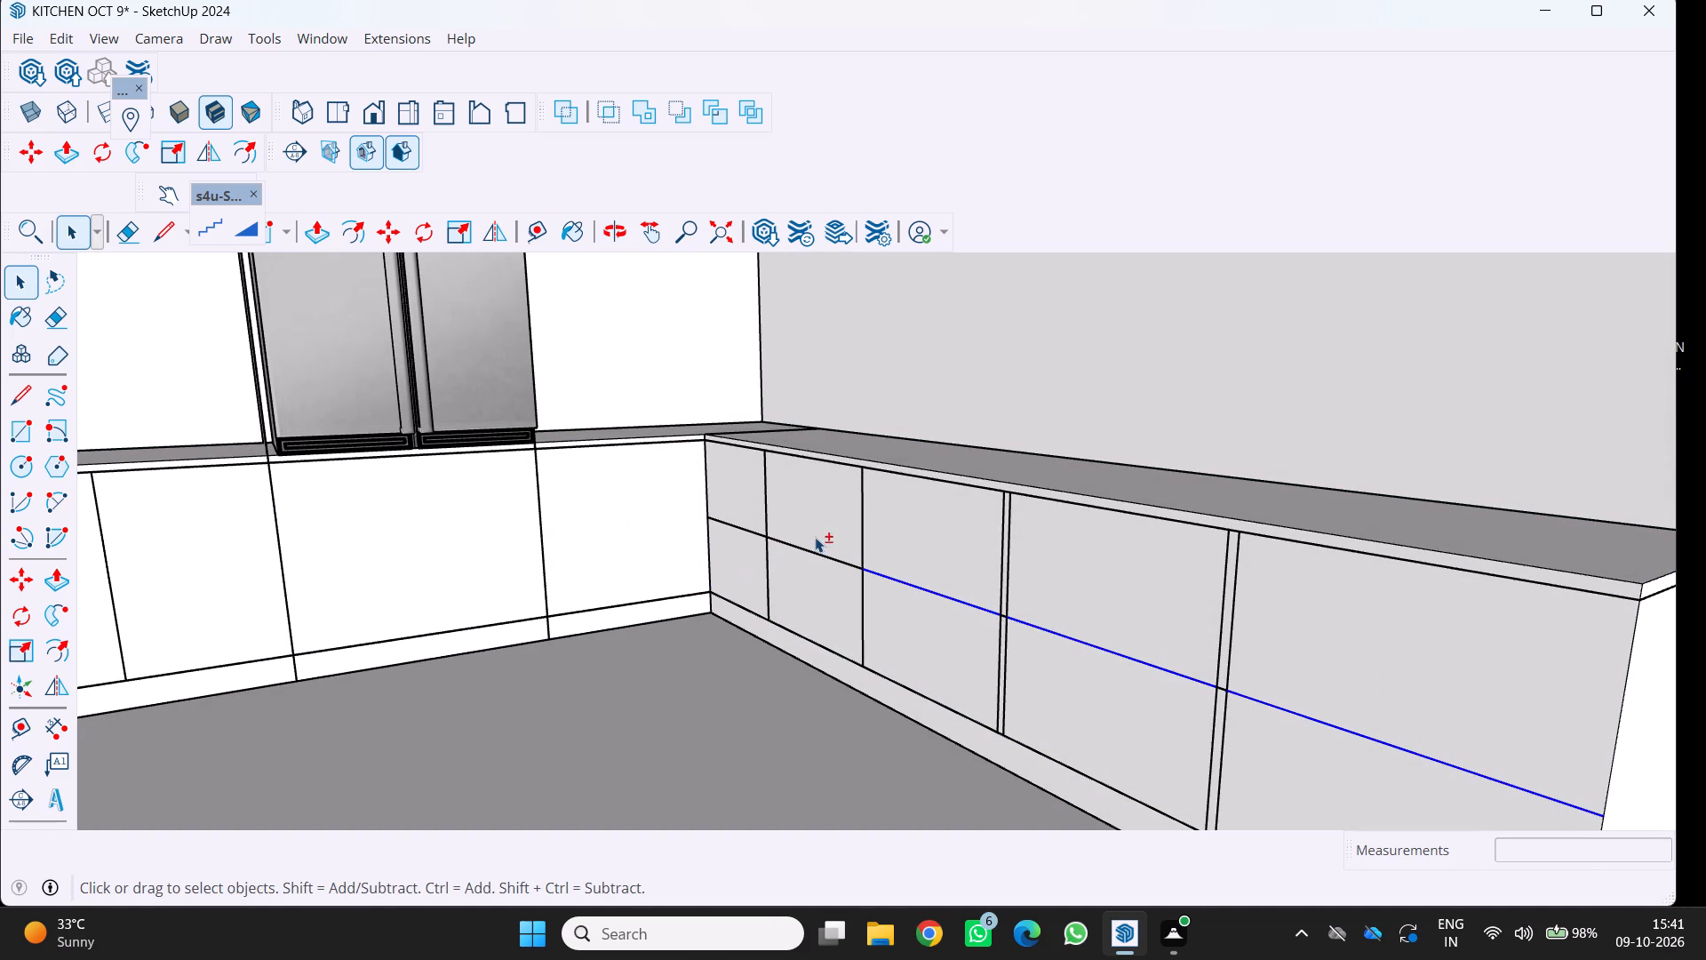
shift+click(829, 556)
shift+click(746, 529)
key(m)
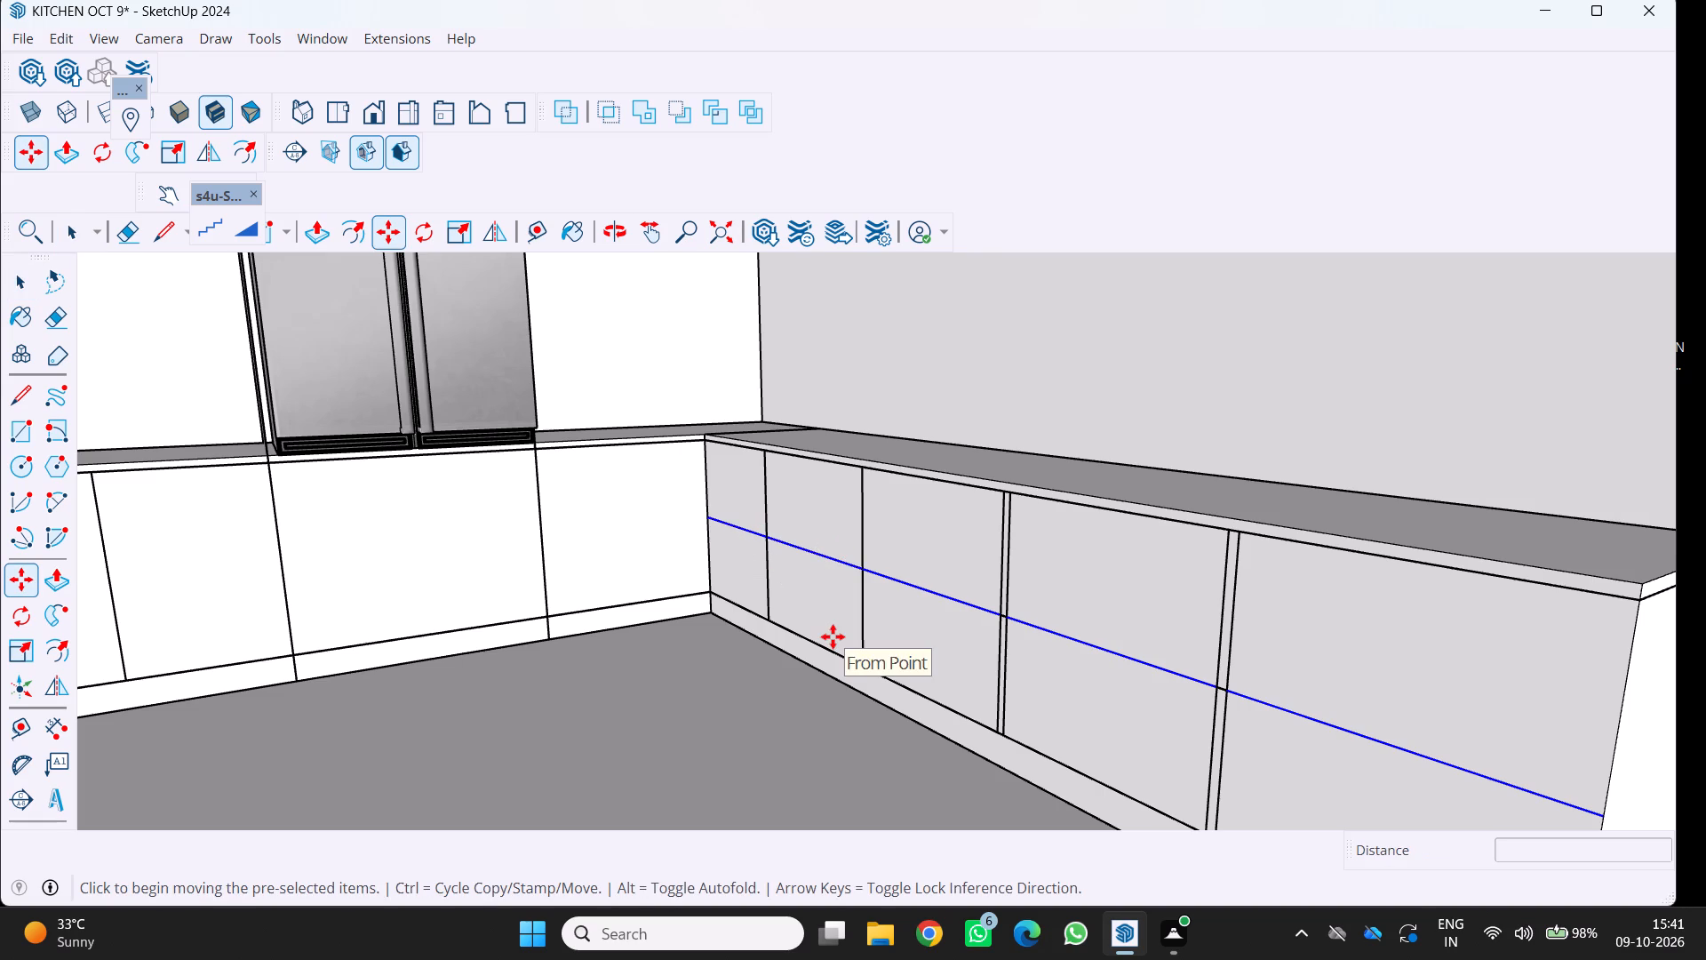
scroll(1061, 669, down, 8)
scroll(1277, 717, up, 8)
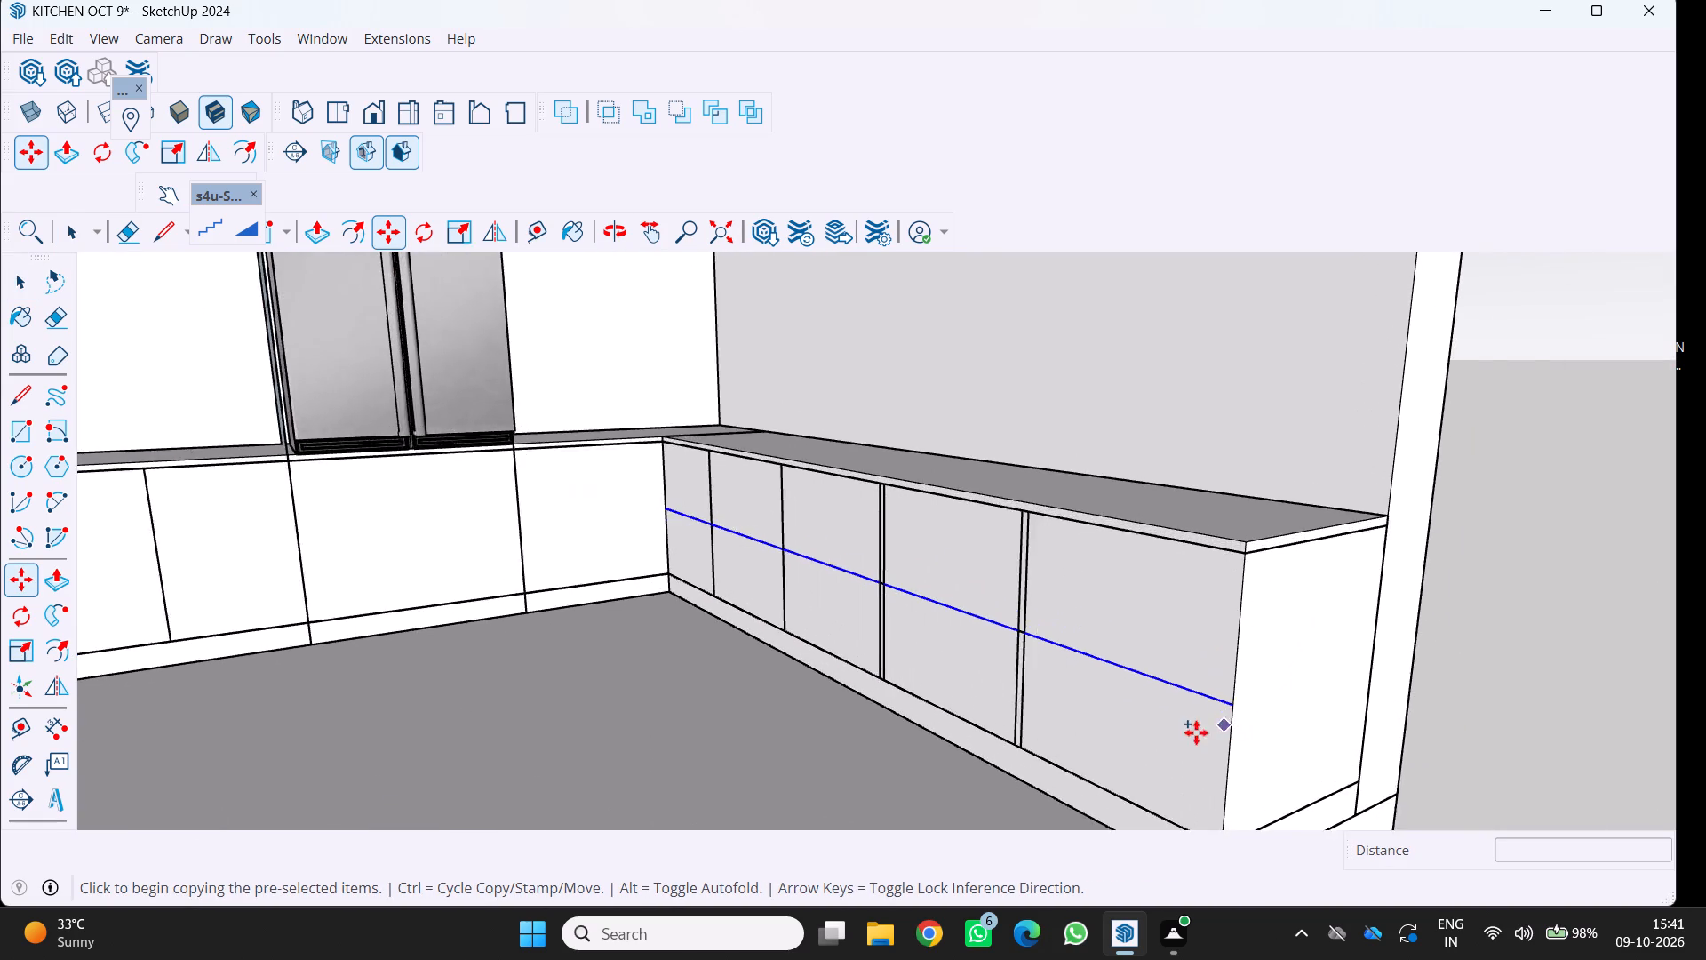
scroll(1196, 732, up, 3)
click(1254, 692)
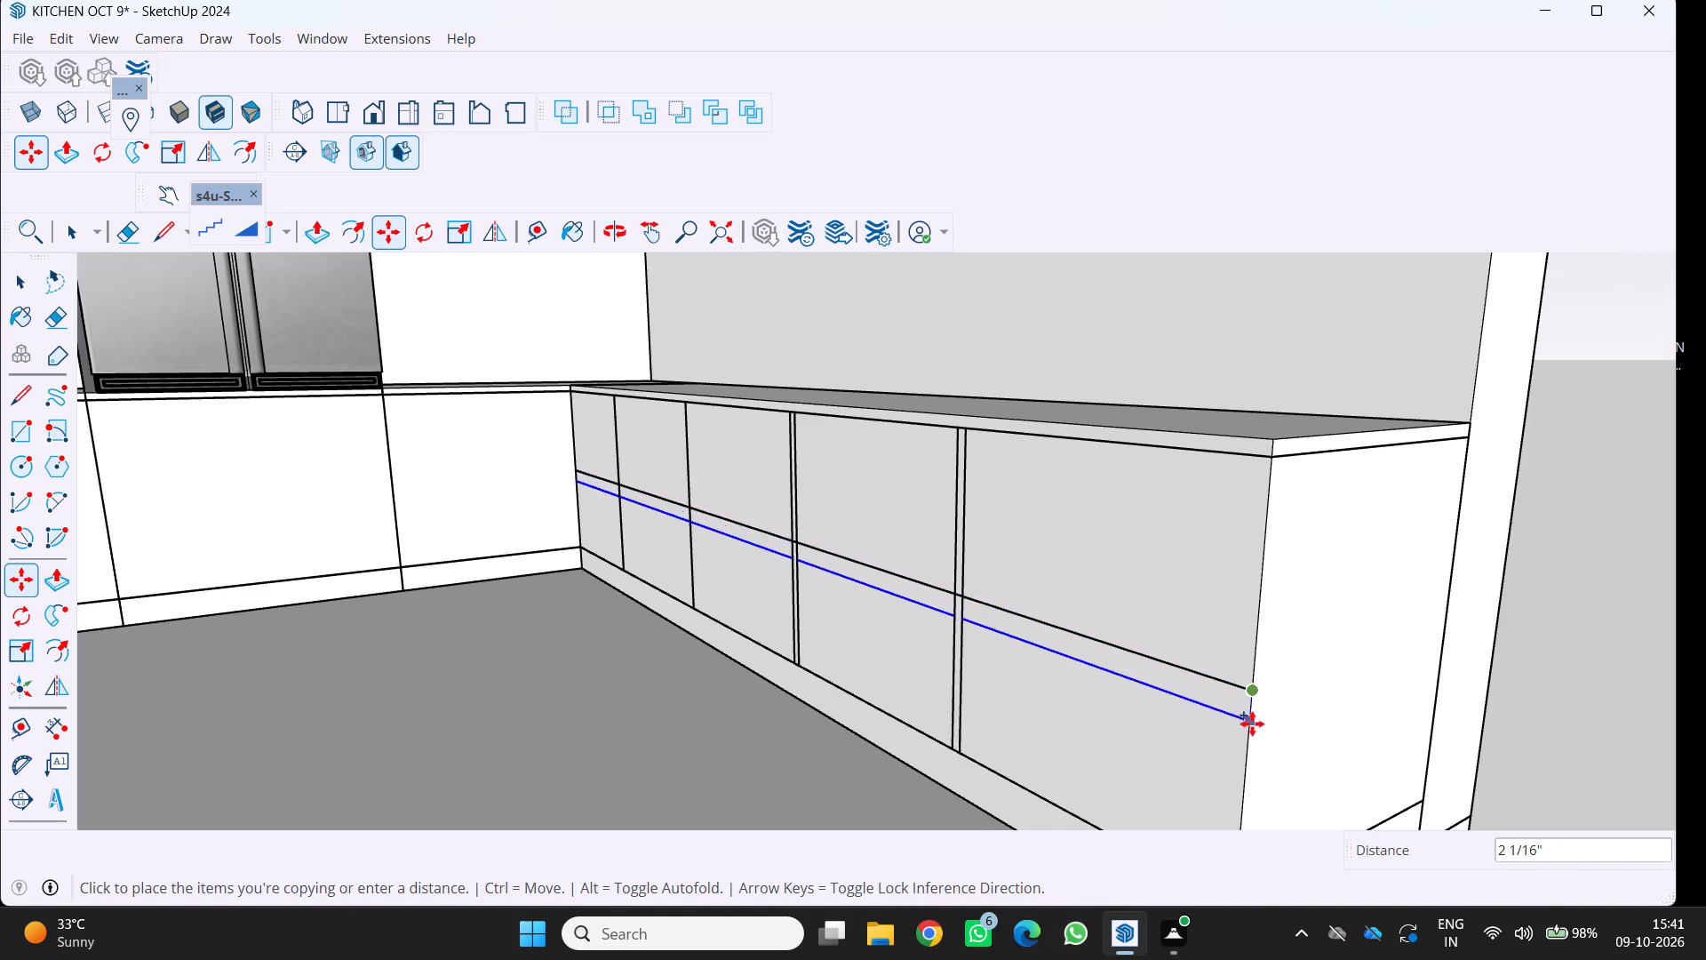
key(1)
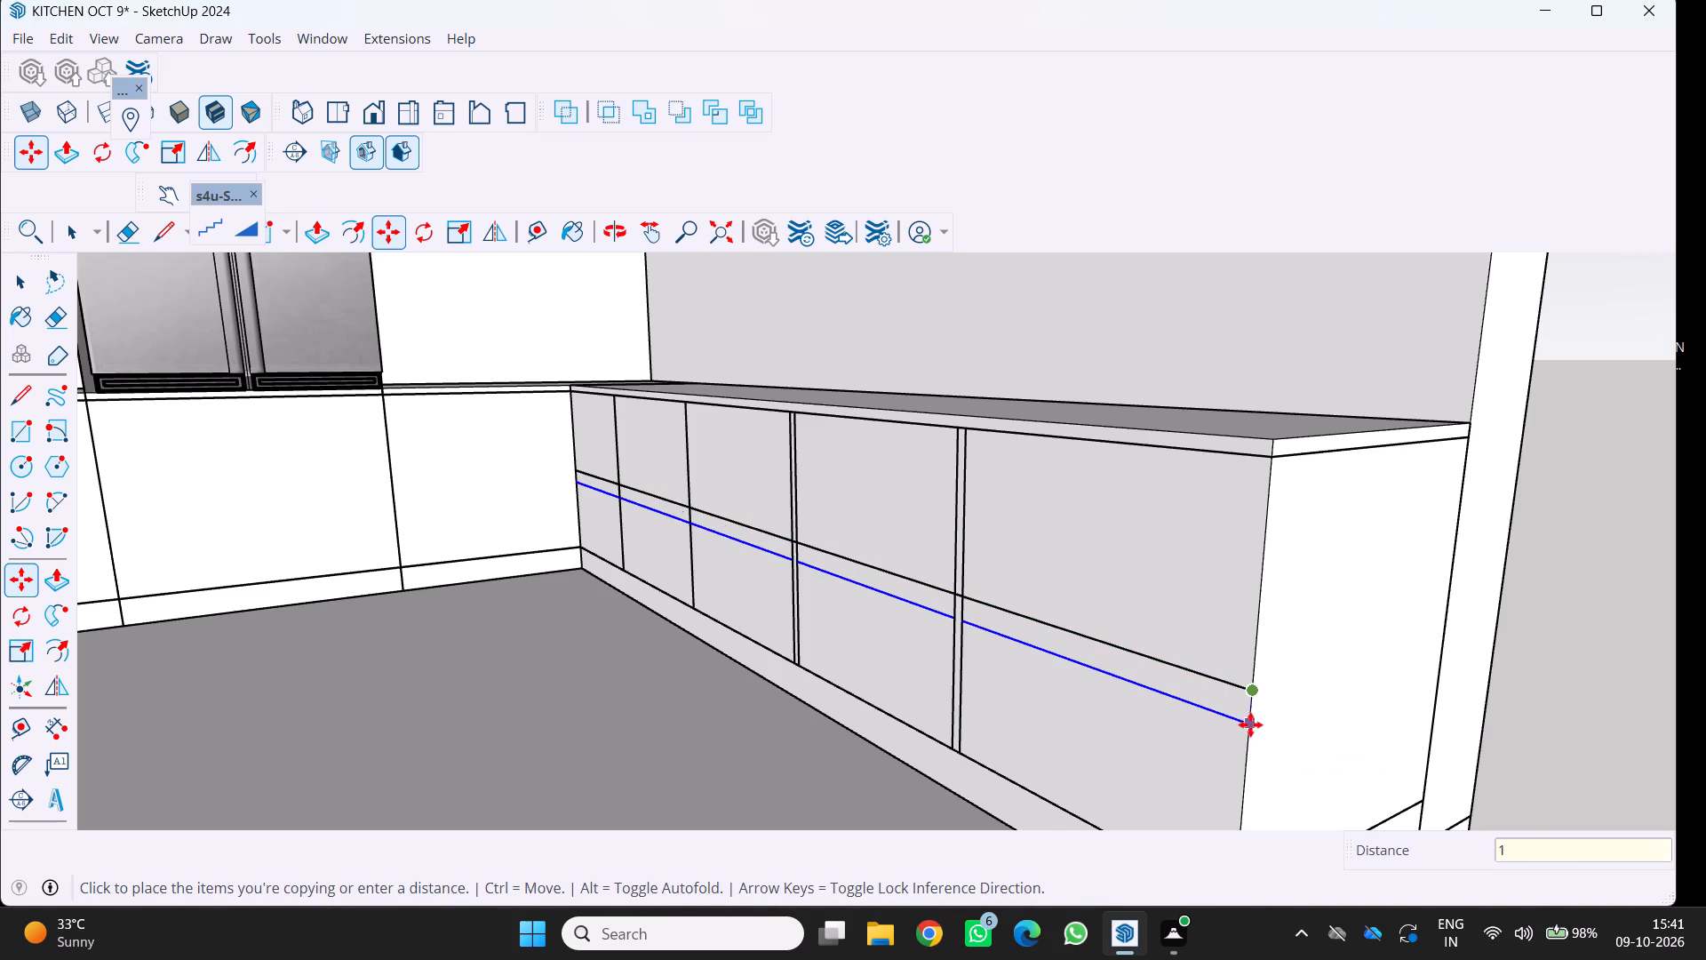
key(Return)
click(640, 748)
scroll(671, 739, down, 3)
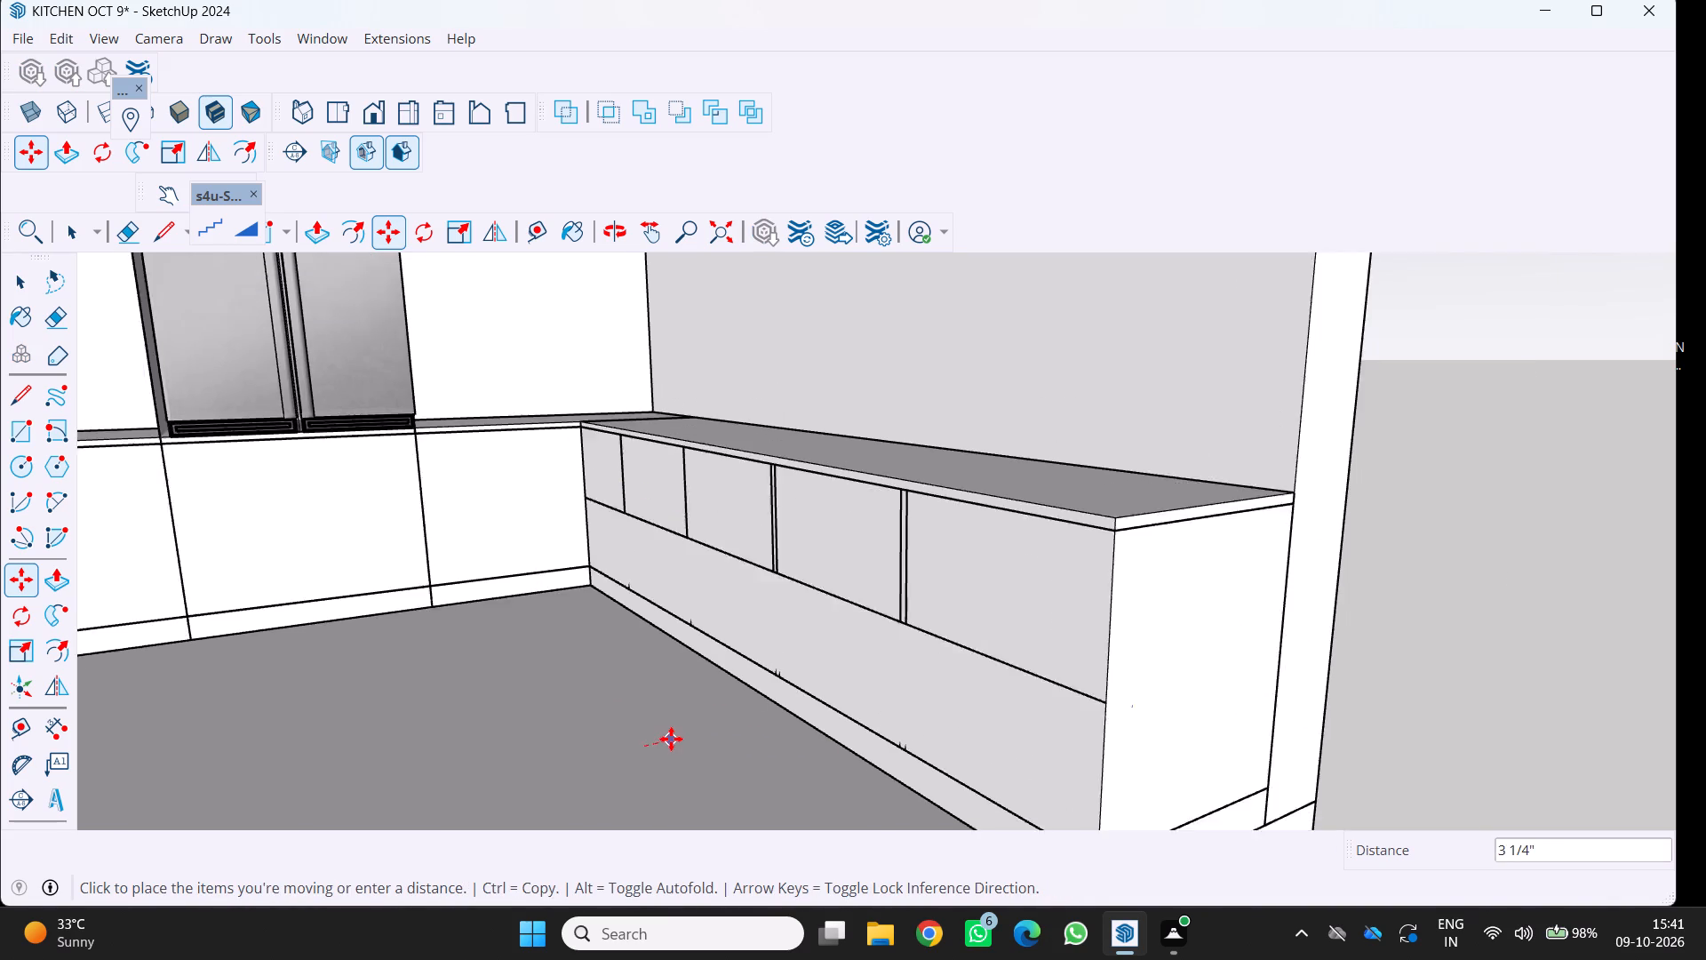
scroll(671, 739, down, 1)
key(ctrl+z)
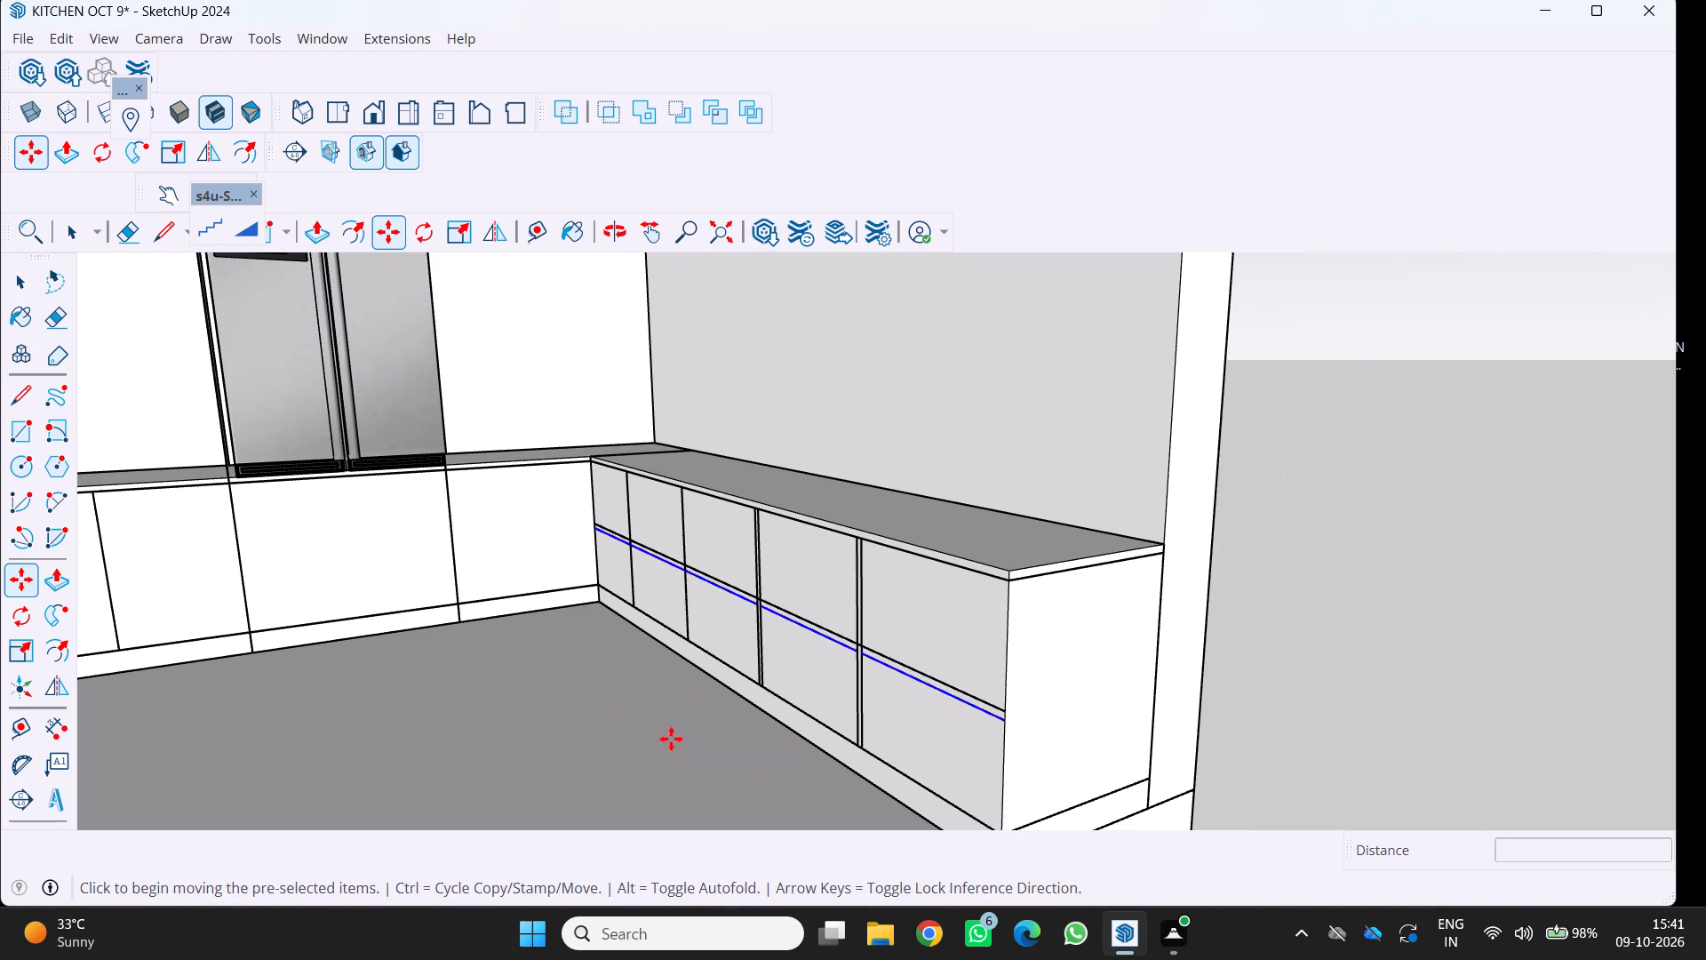
key(space)
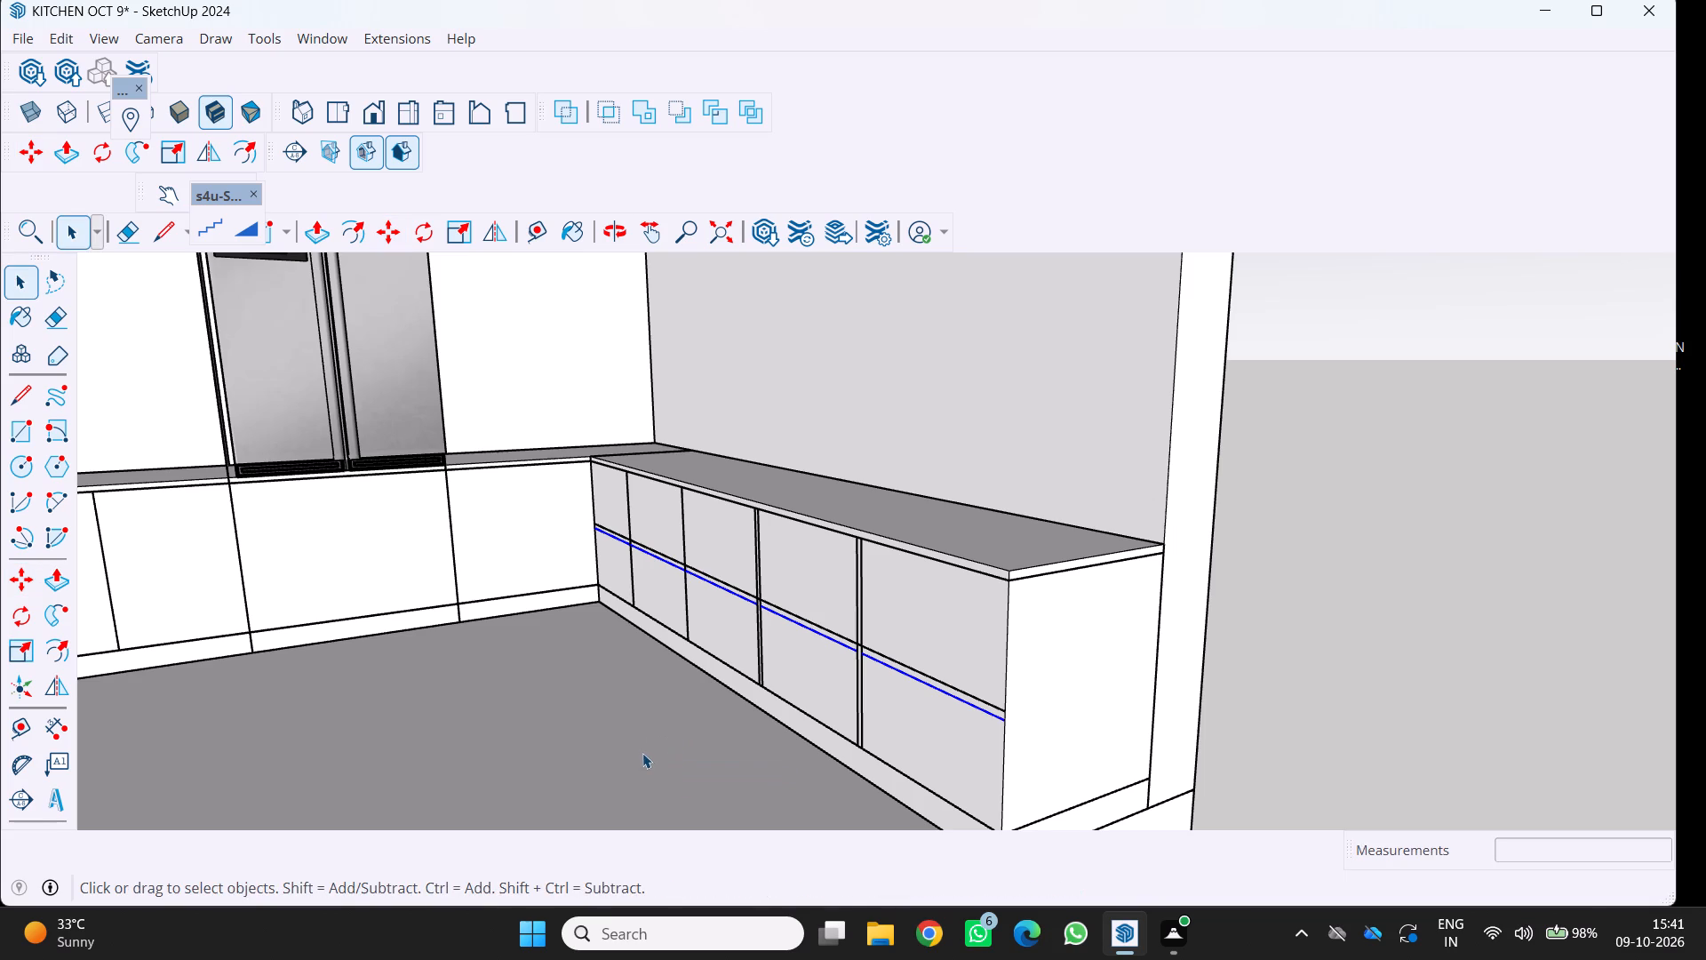
Copy the upper and lower segments of the side run's second divider line from the corner 1" towards the open end.
middle_drag(642, 753, 817, 647)
scroll(945, 661, down, 1)
middle_drag(888, 690, 798, 740)
scroll(797, 613, up, 3)
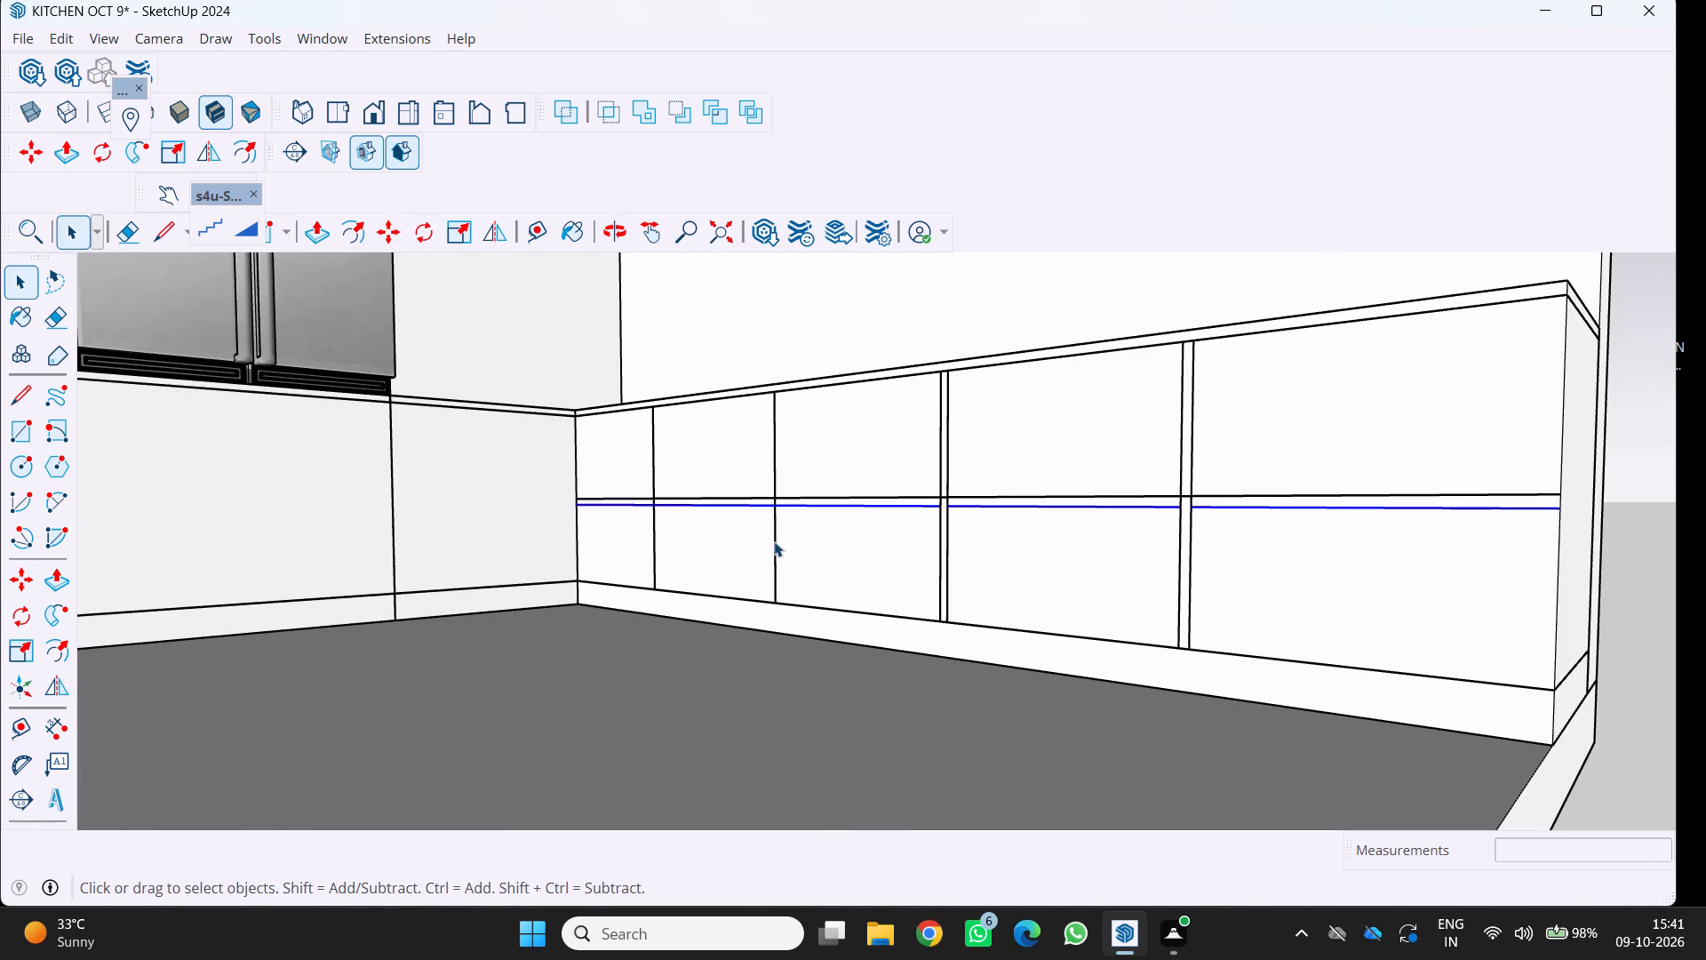
click(774, 541)
scroll(779, 463, up, 2)
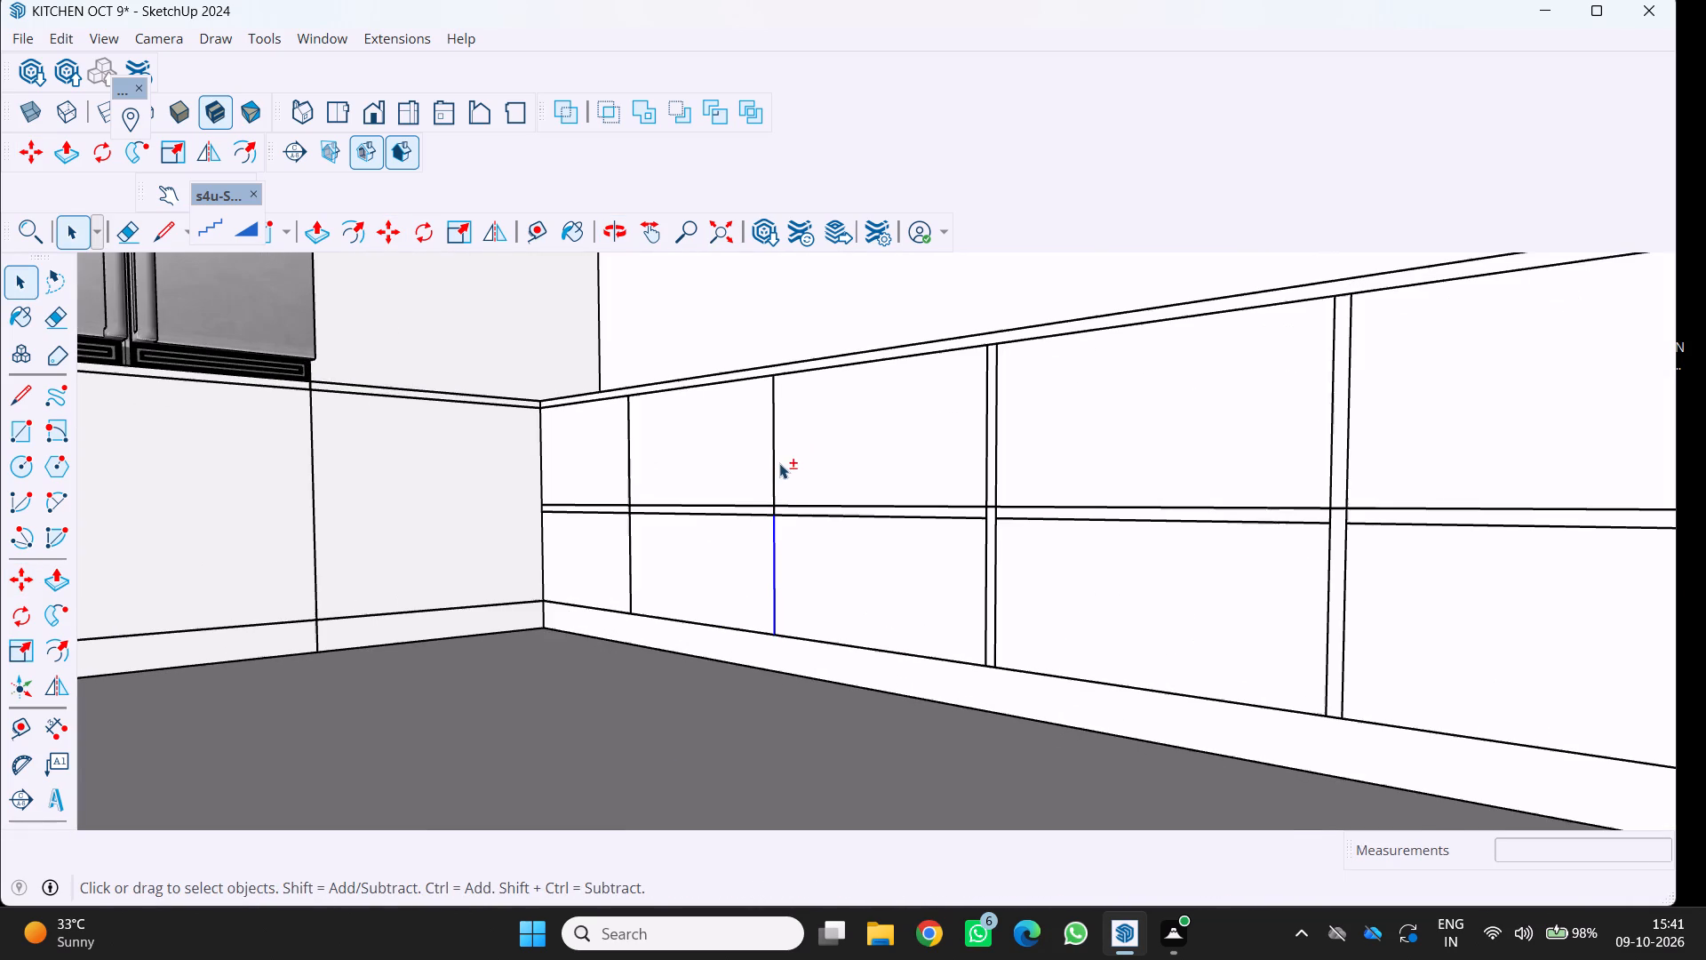
click(772, 444)
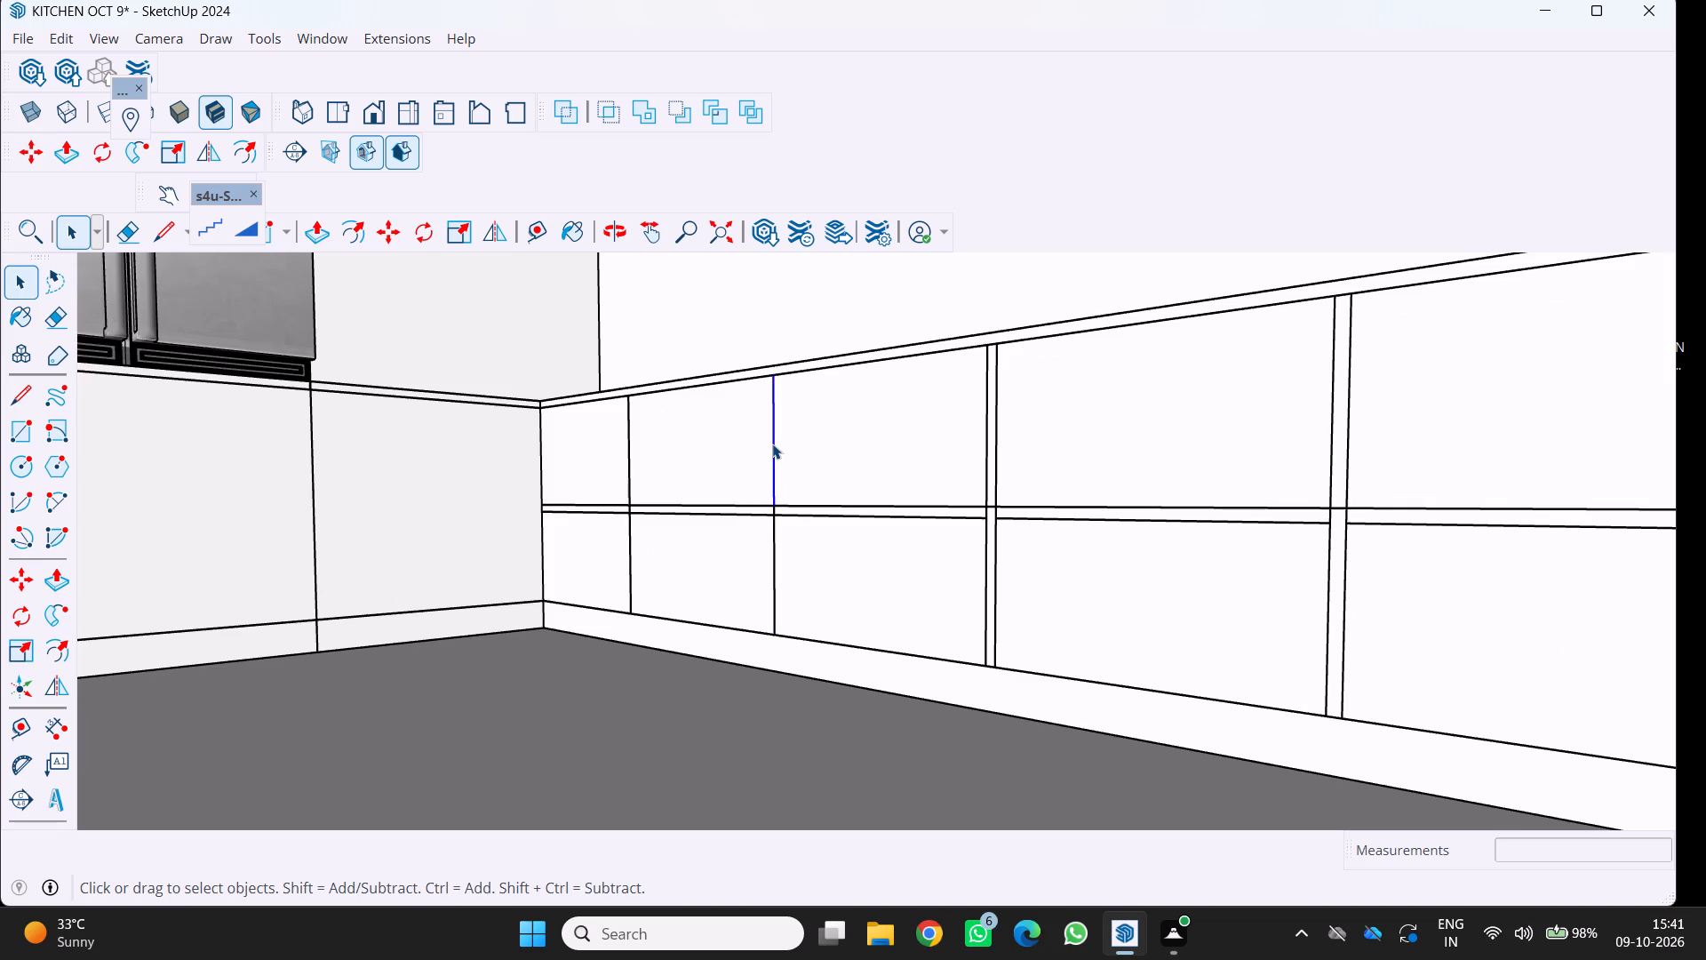
shift+click(774, 550)
scroll(761, 514, up, 4)
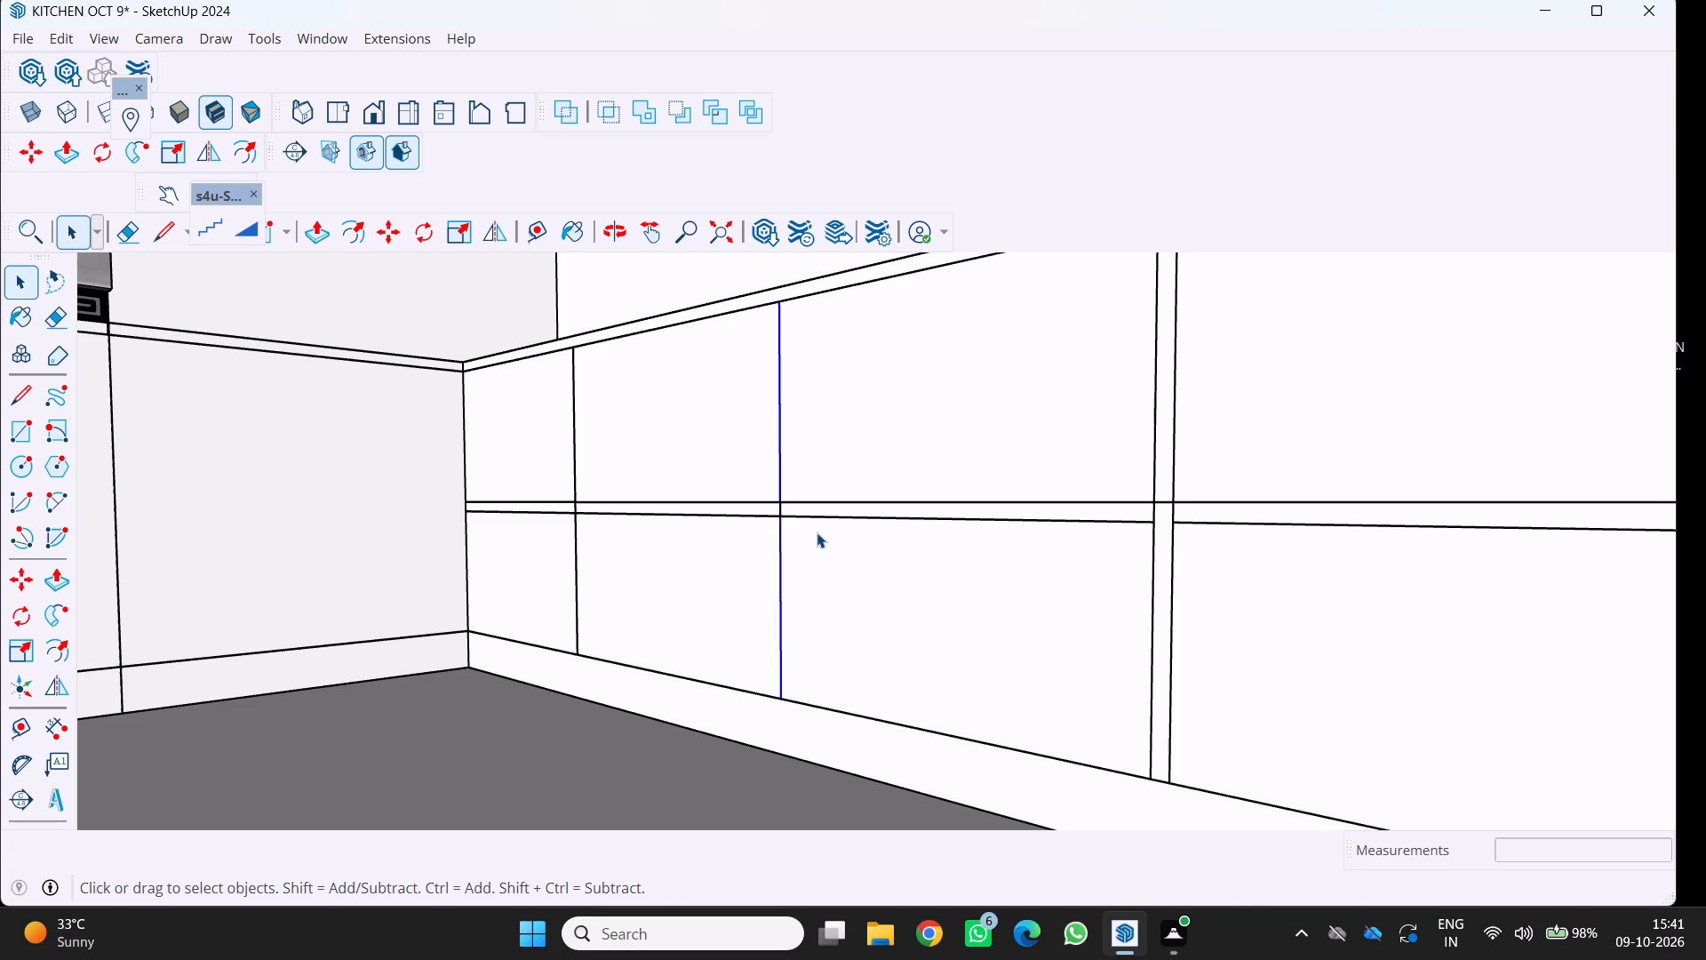
key(m)
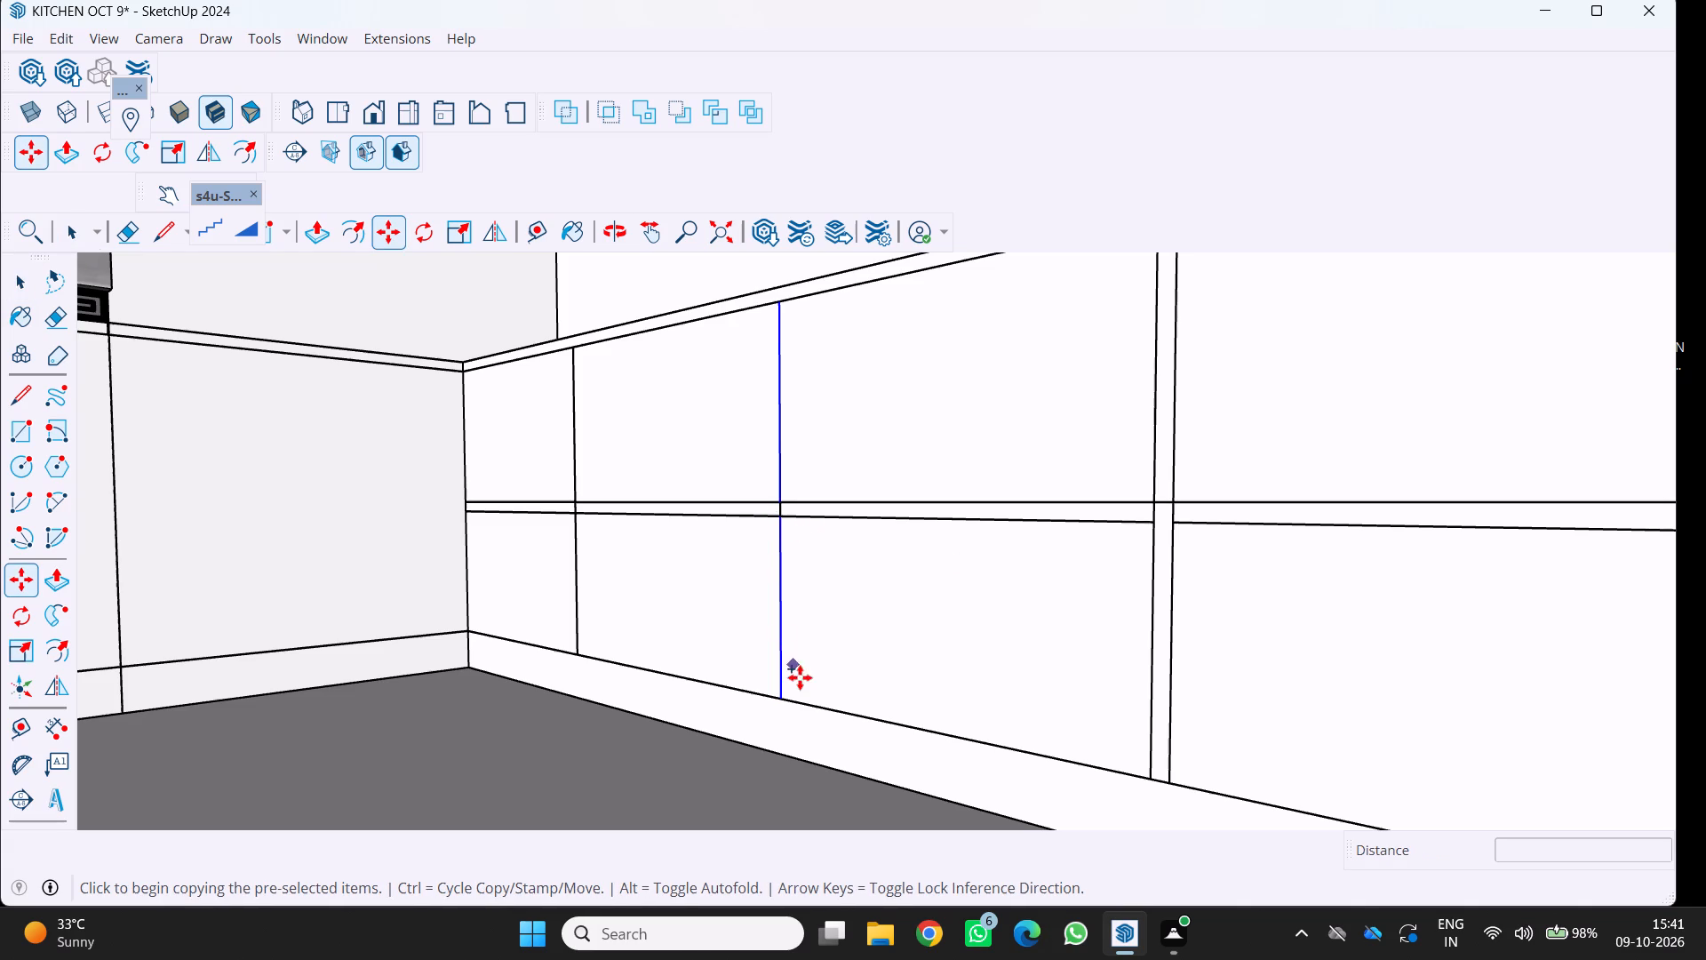
click(784, 702)
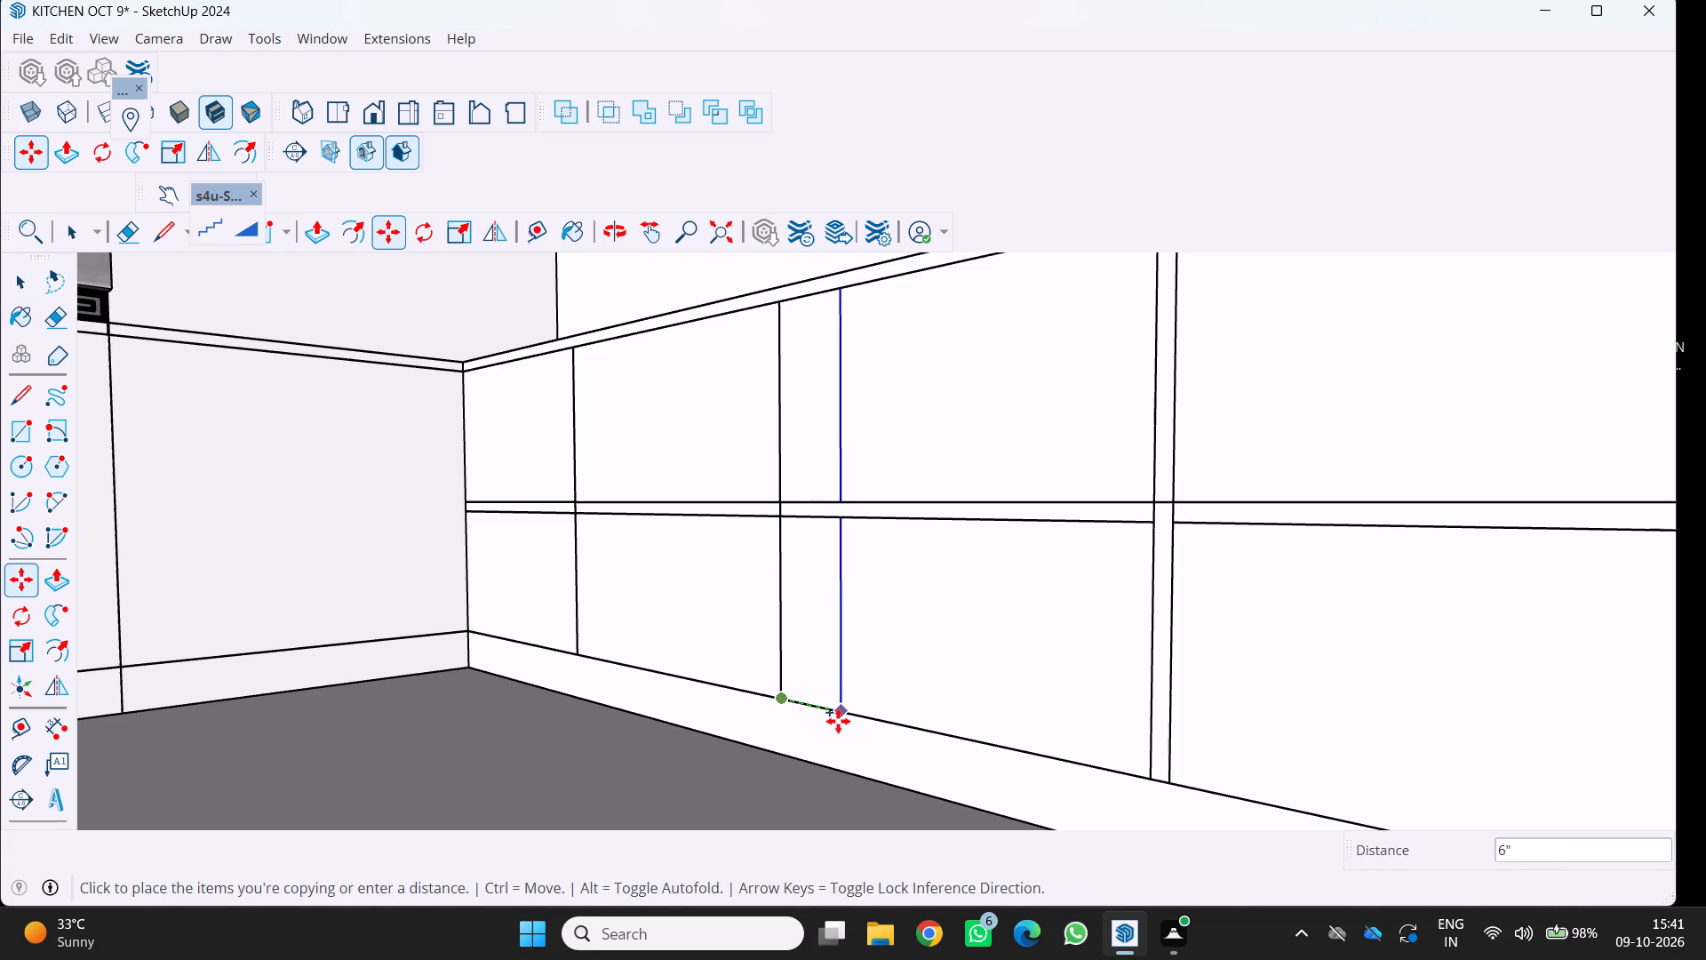
key(1)
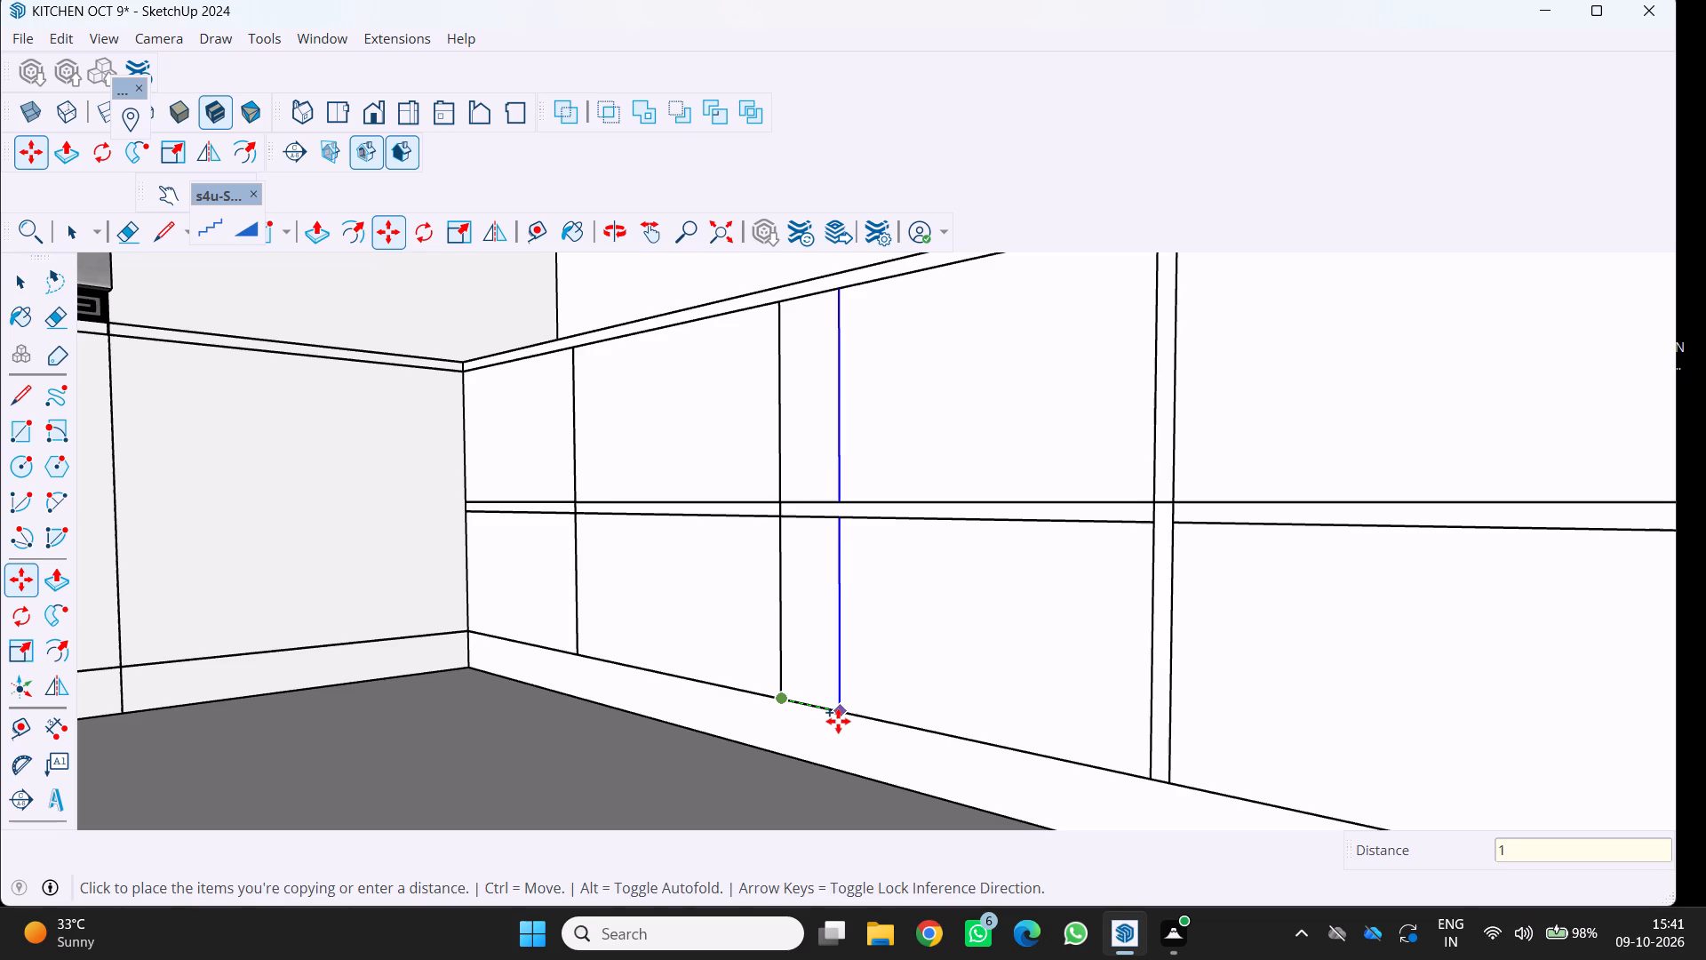
key(Return)
click(823, 714)
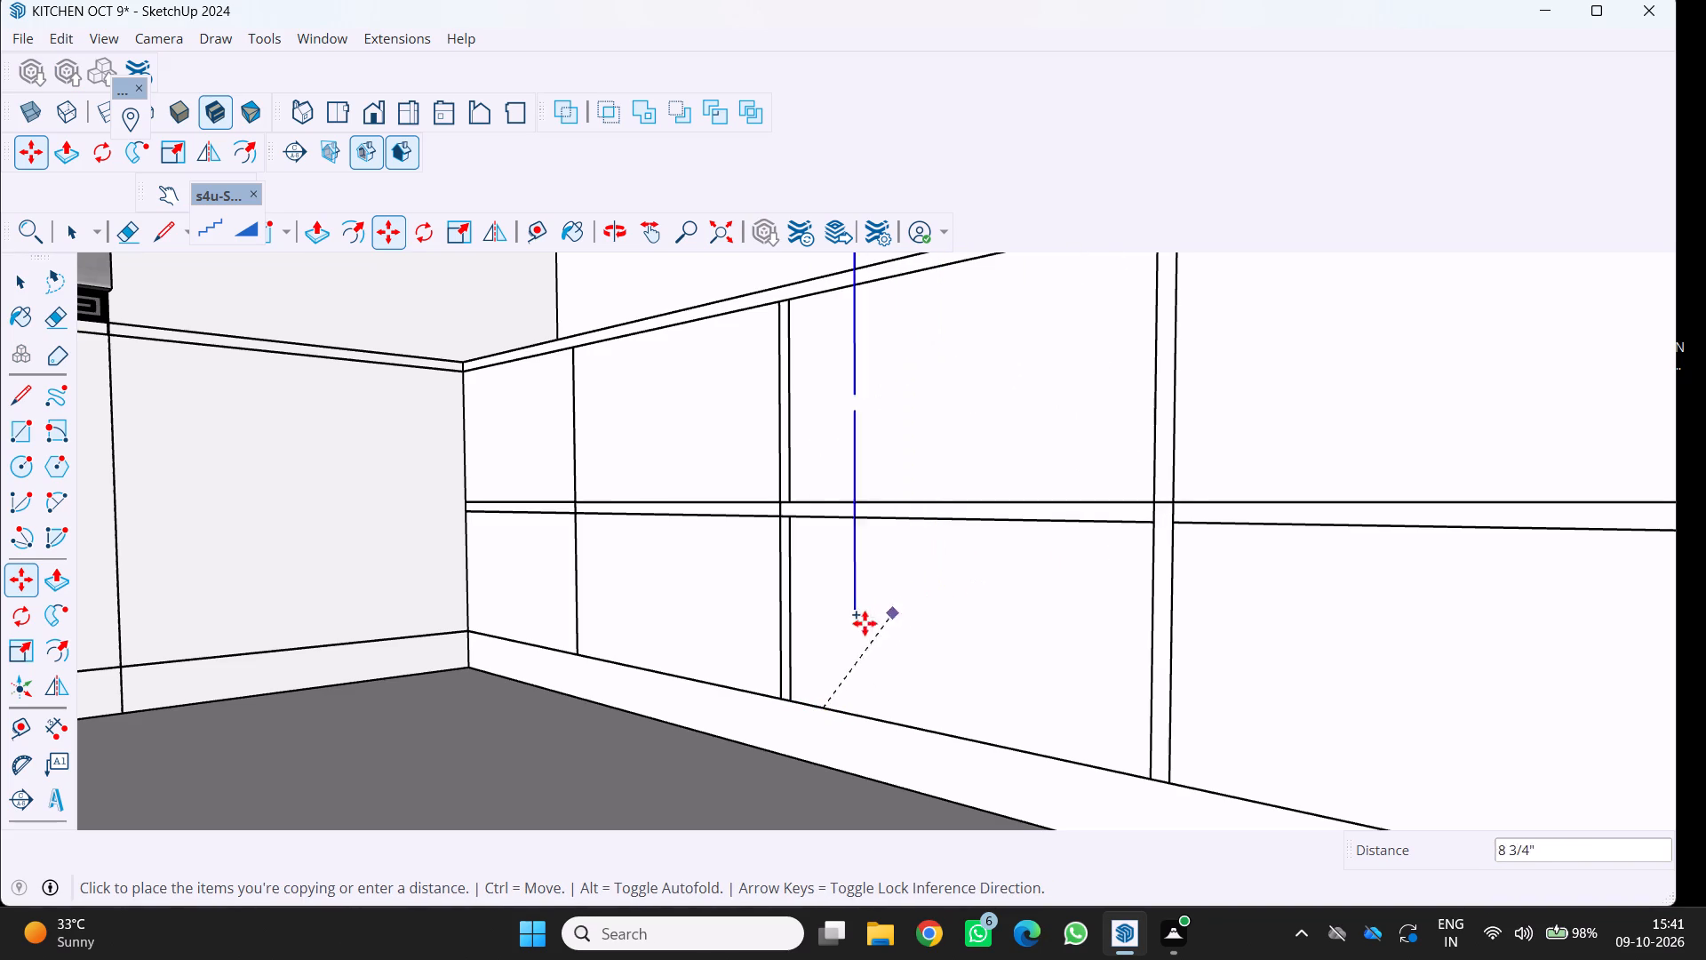
Erase the short line segments inside the gap crossing at the side run's third divider from the corner.
key(space)
scroll(1101, 492, up, 1)
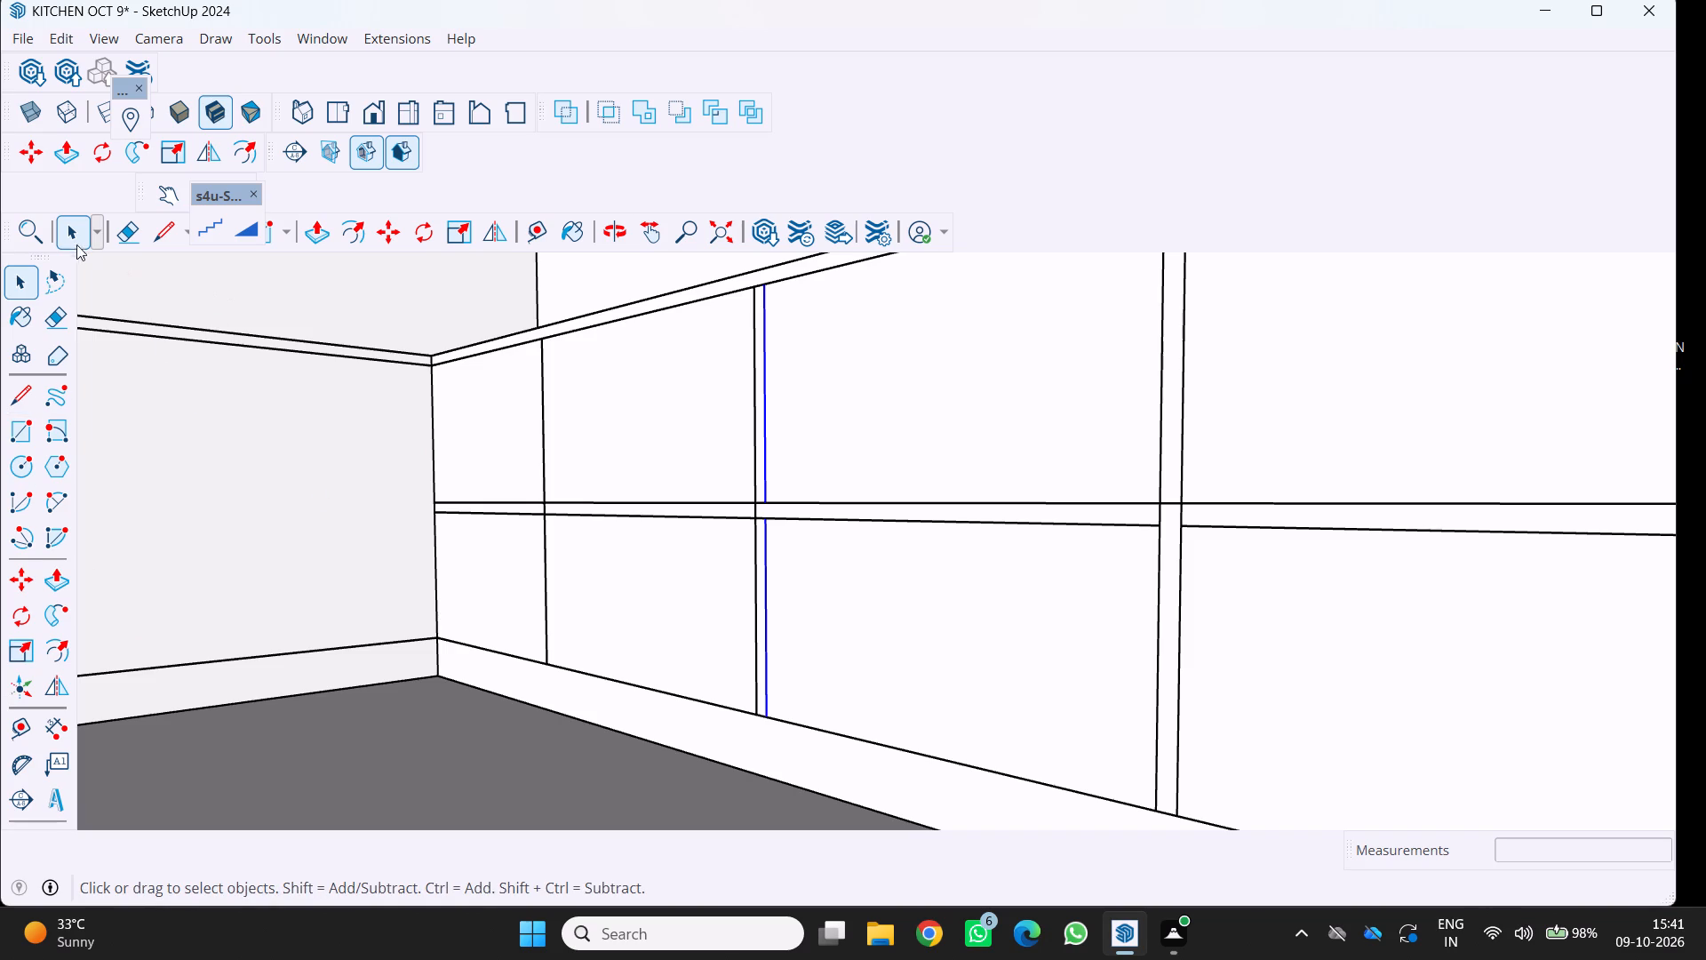
click(140, 226)
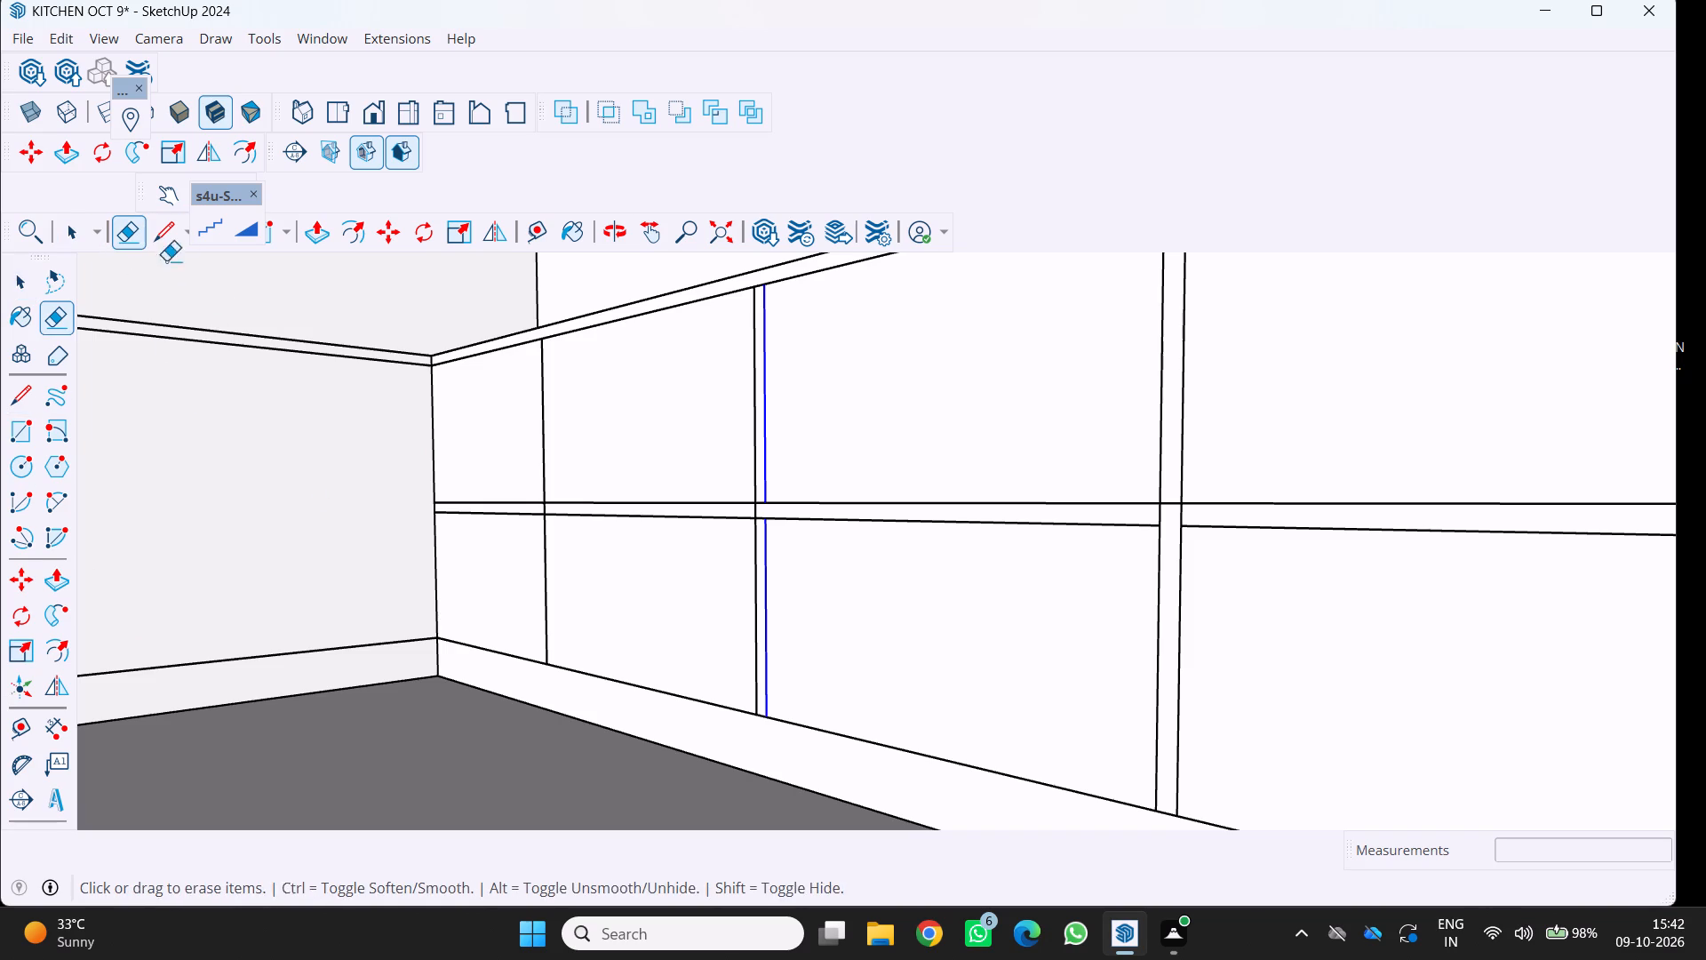
scroll(1161, 516, up, 2)
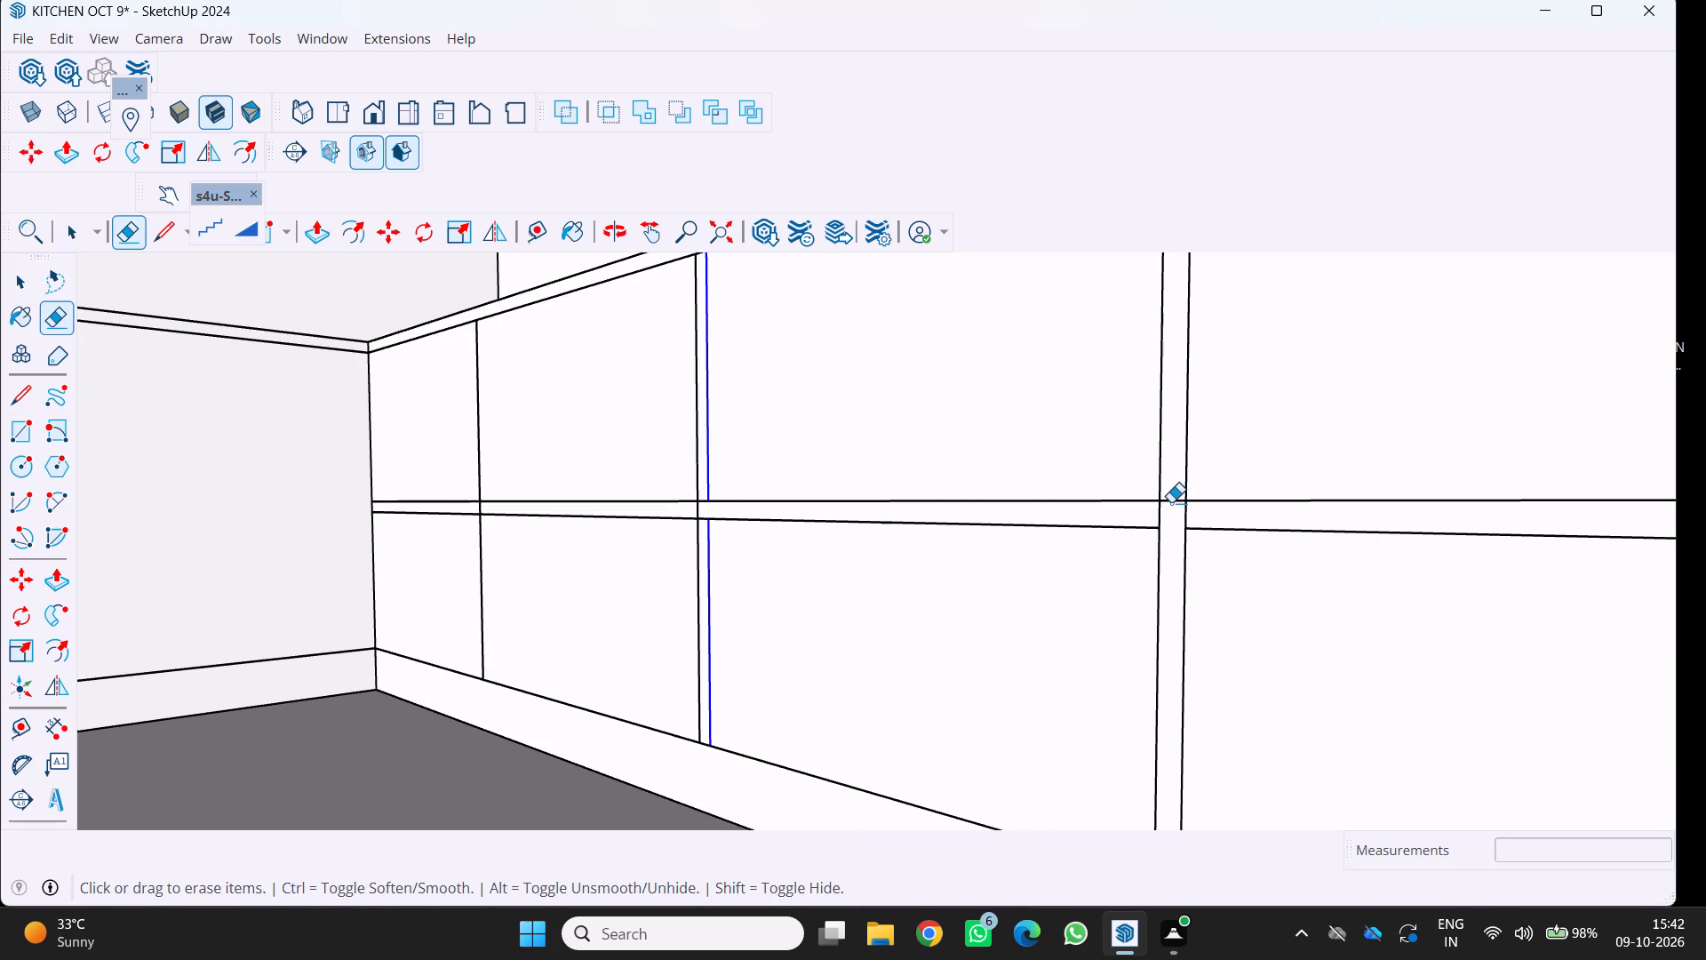
click(1171, 502)
click(1161, 513)
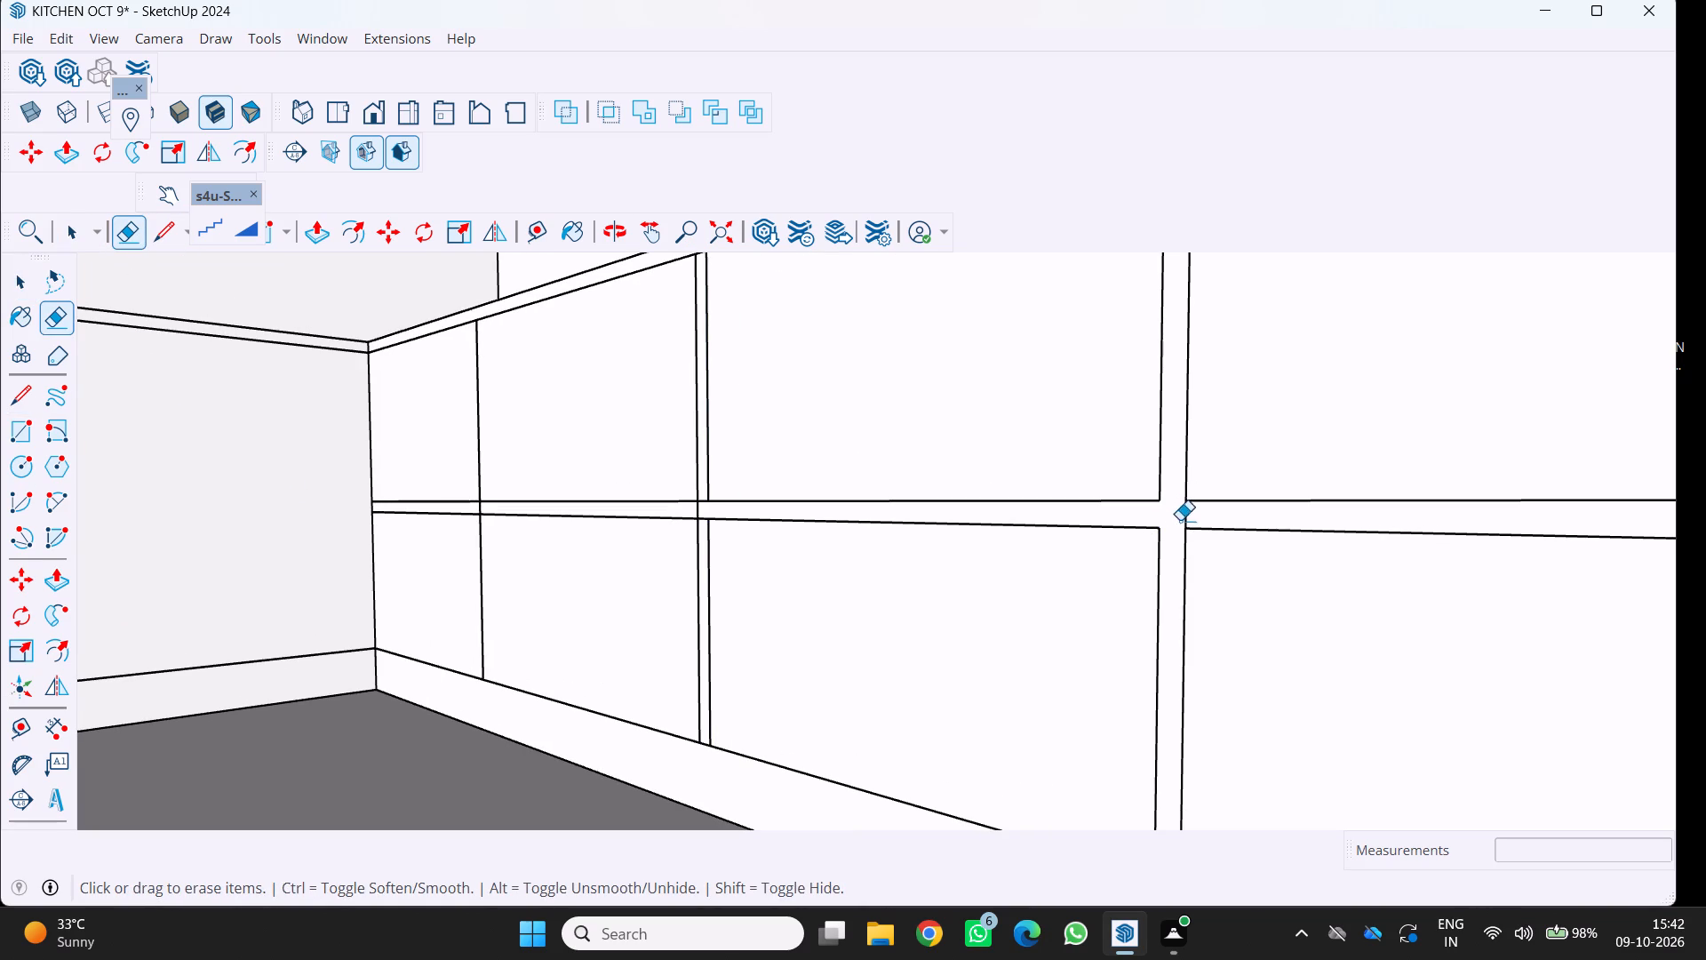
click(1188, 512)
Erase the short line segments inside the gap crossing at the side run's fourth divider from the corner.
scroll(1170, 515, down, 10)
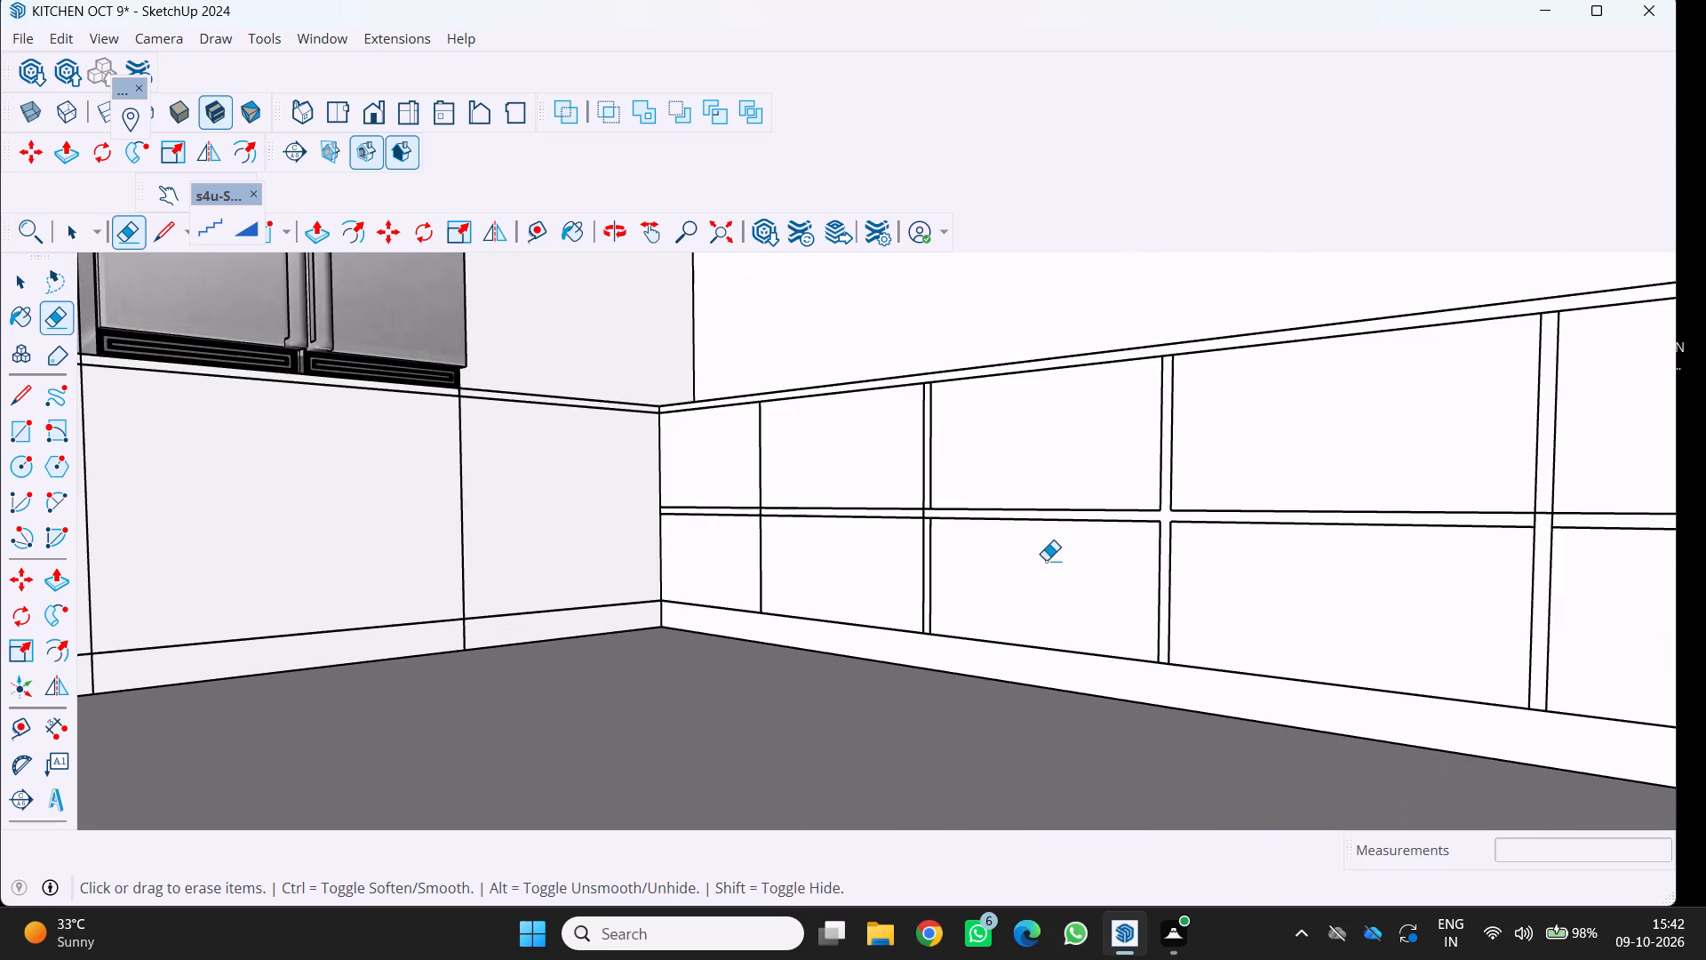
scroll(1497, 524, down, 20)
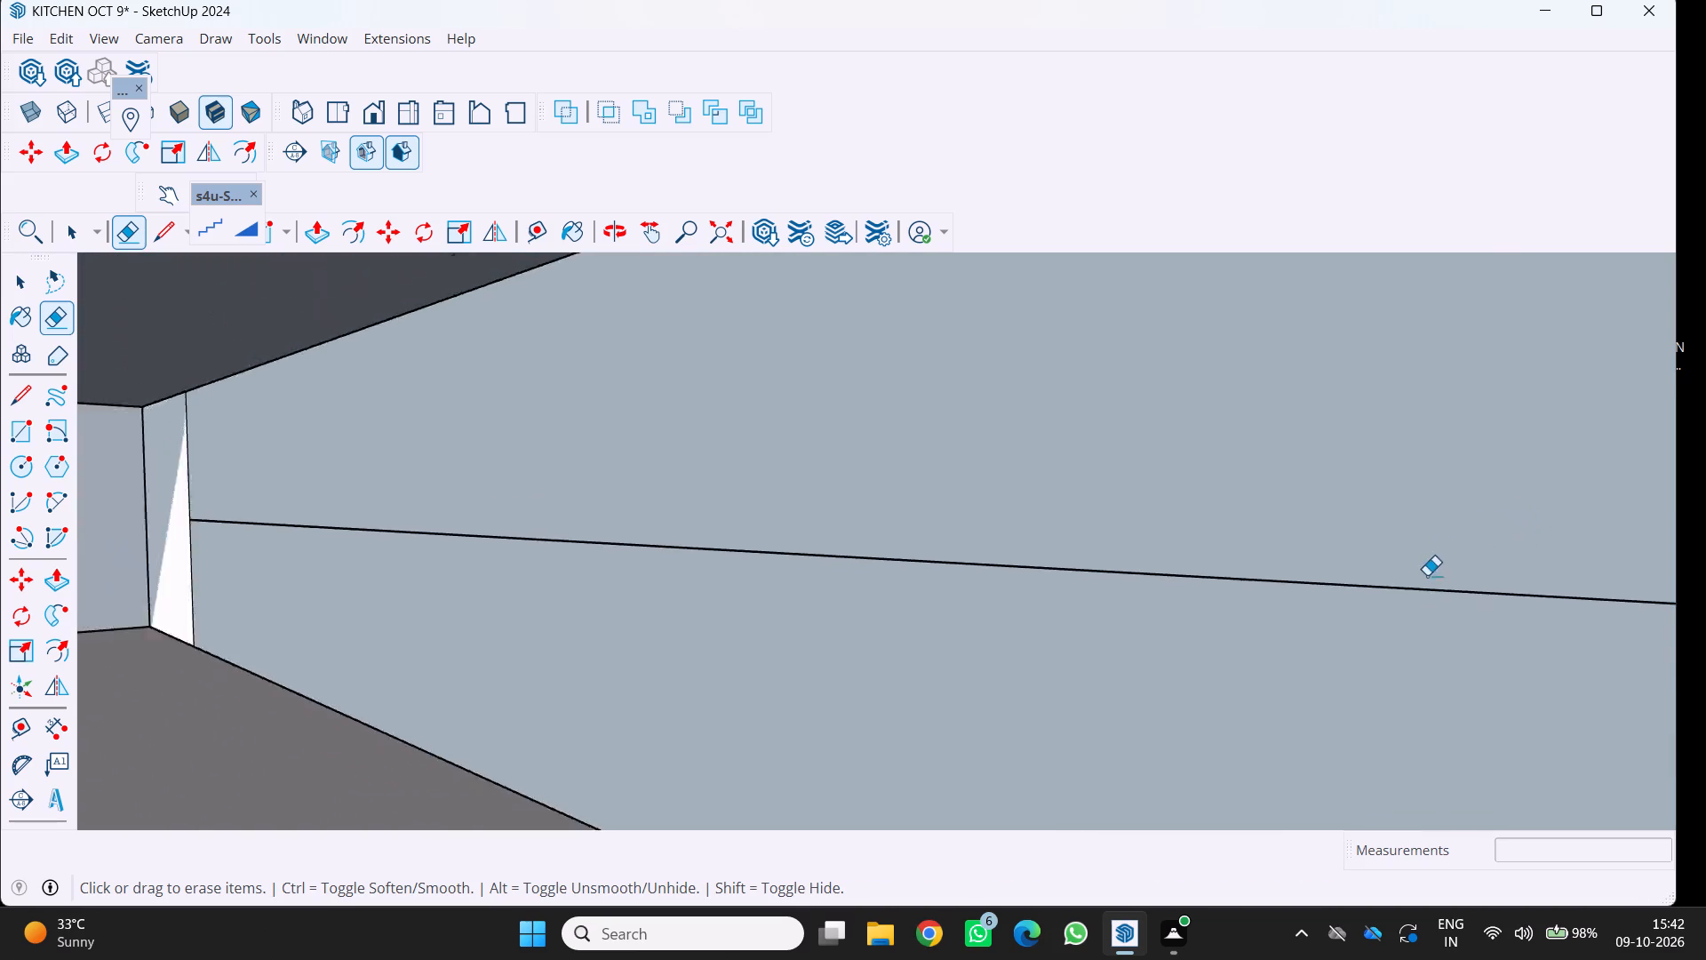
scroll(1427, 575, down, 7)
scroll(1386, 587, down, 20)
scroll(1386, 587, down, 1)
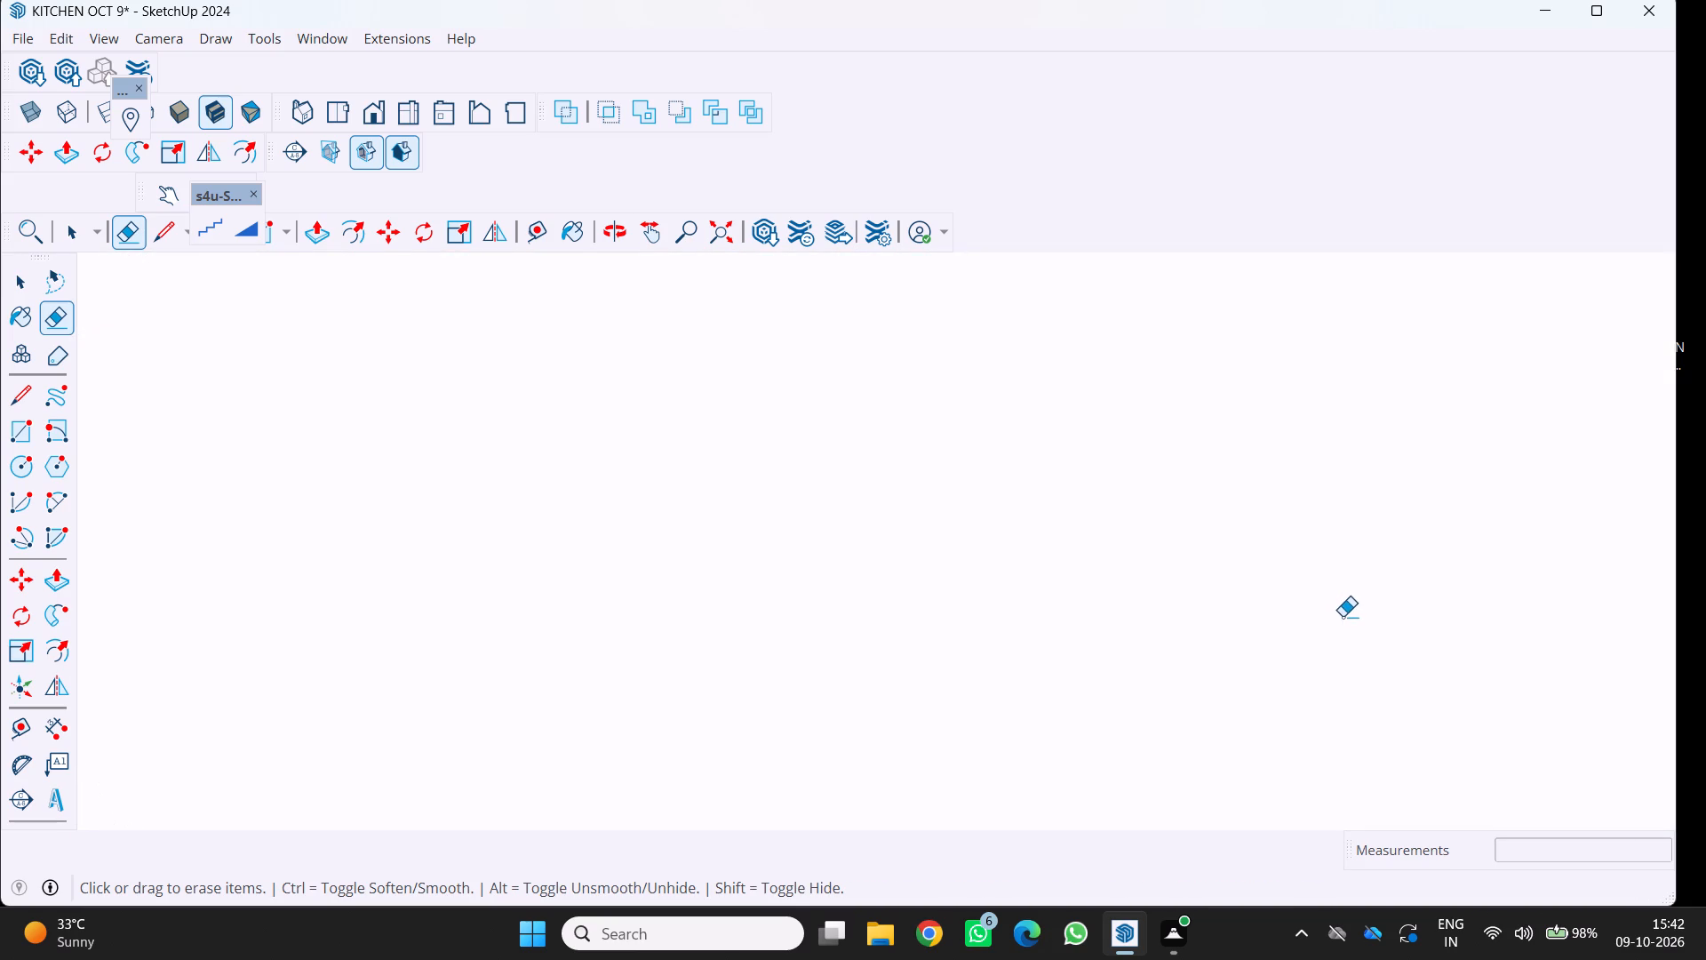
scroll(1343, 616, down, 20)
scroll(1343, 616, down, 11)
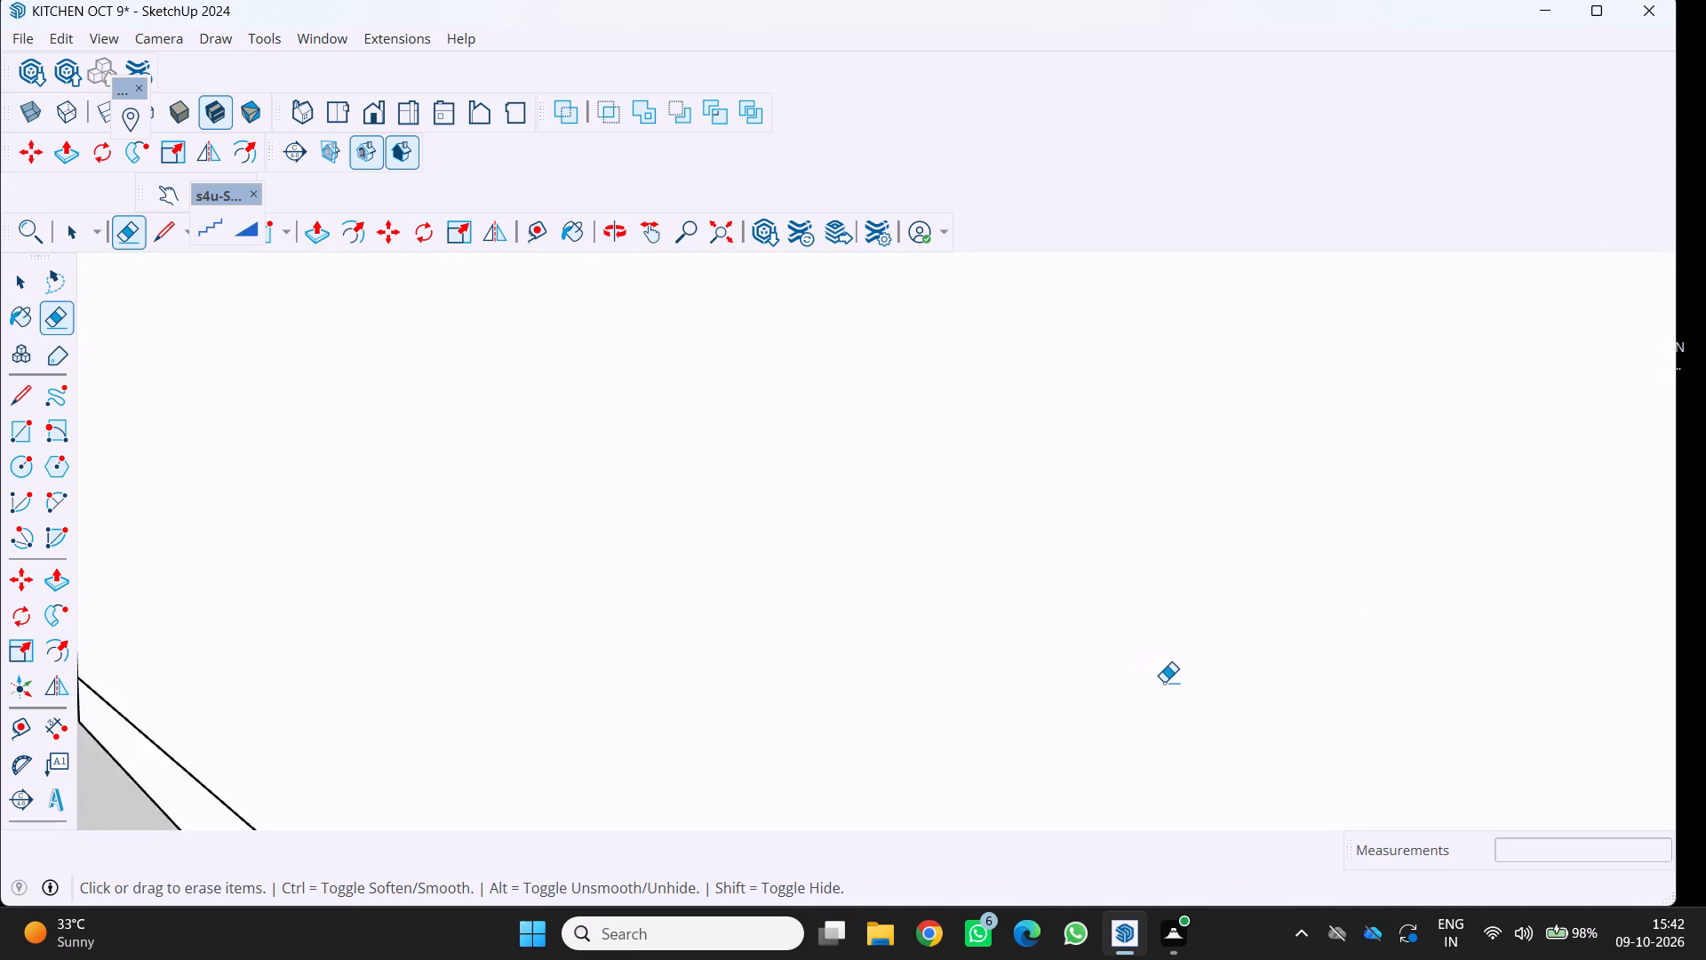
scroll(1164, 682, down, 18)
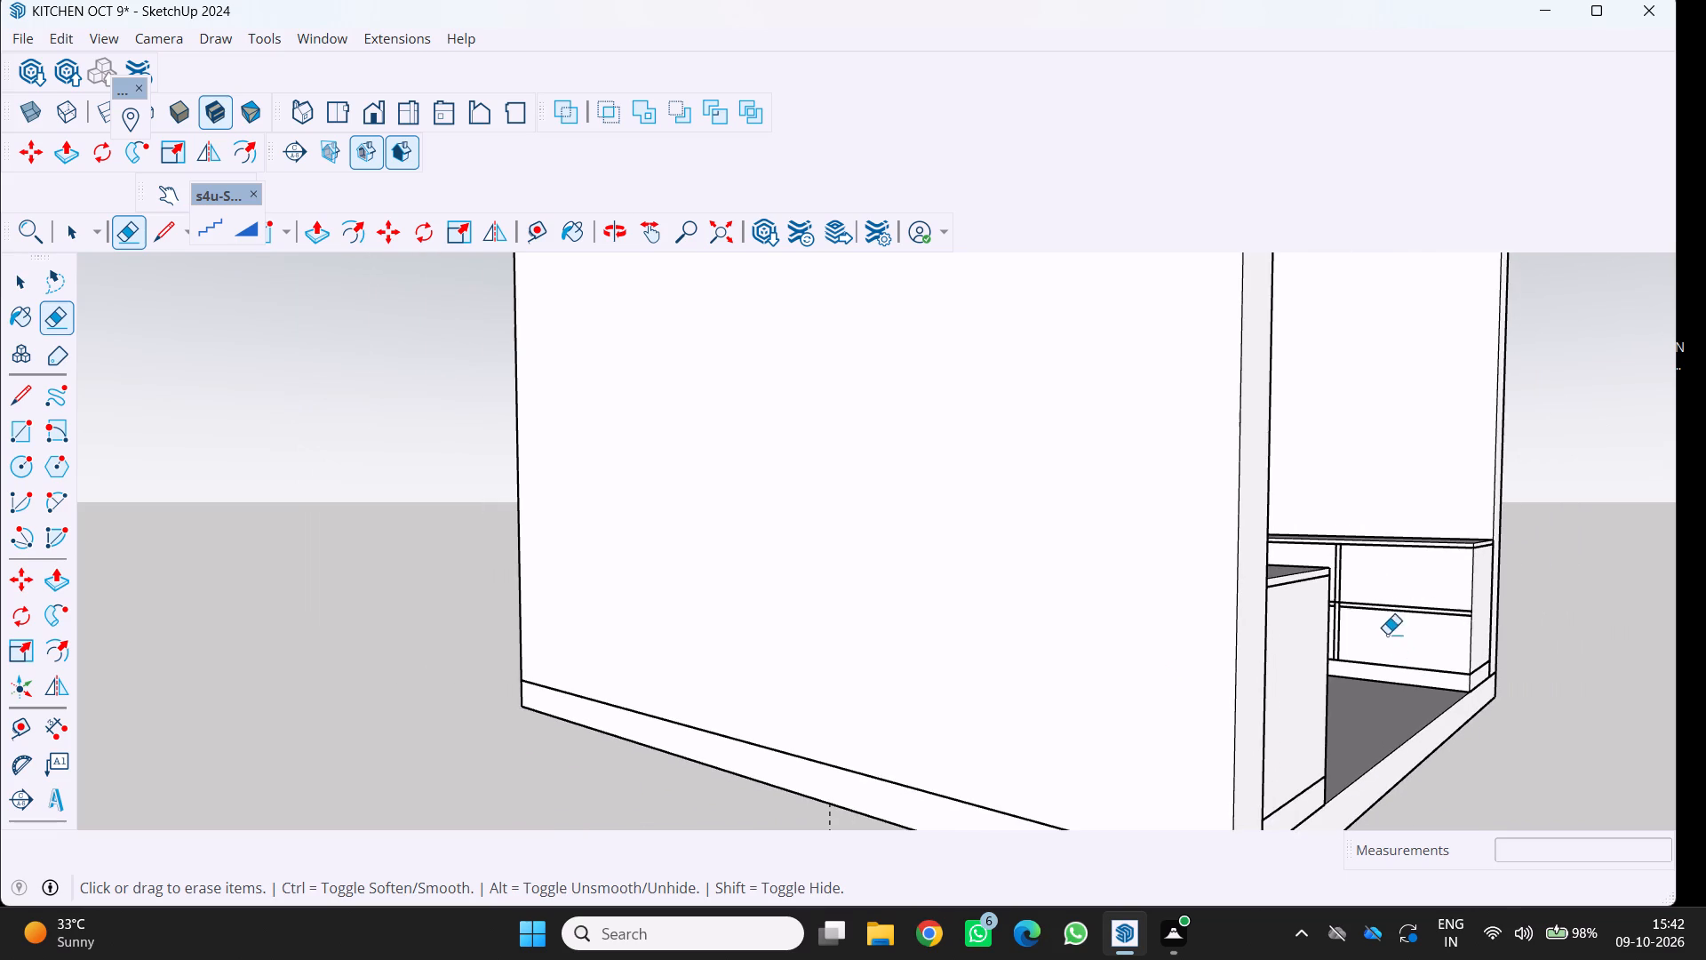
middle_drag(1387, 634, 1260, 602)
middle_click(1260, 602)
scroll(1351, 570, up, 16)
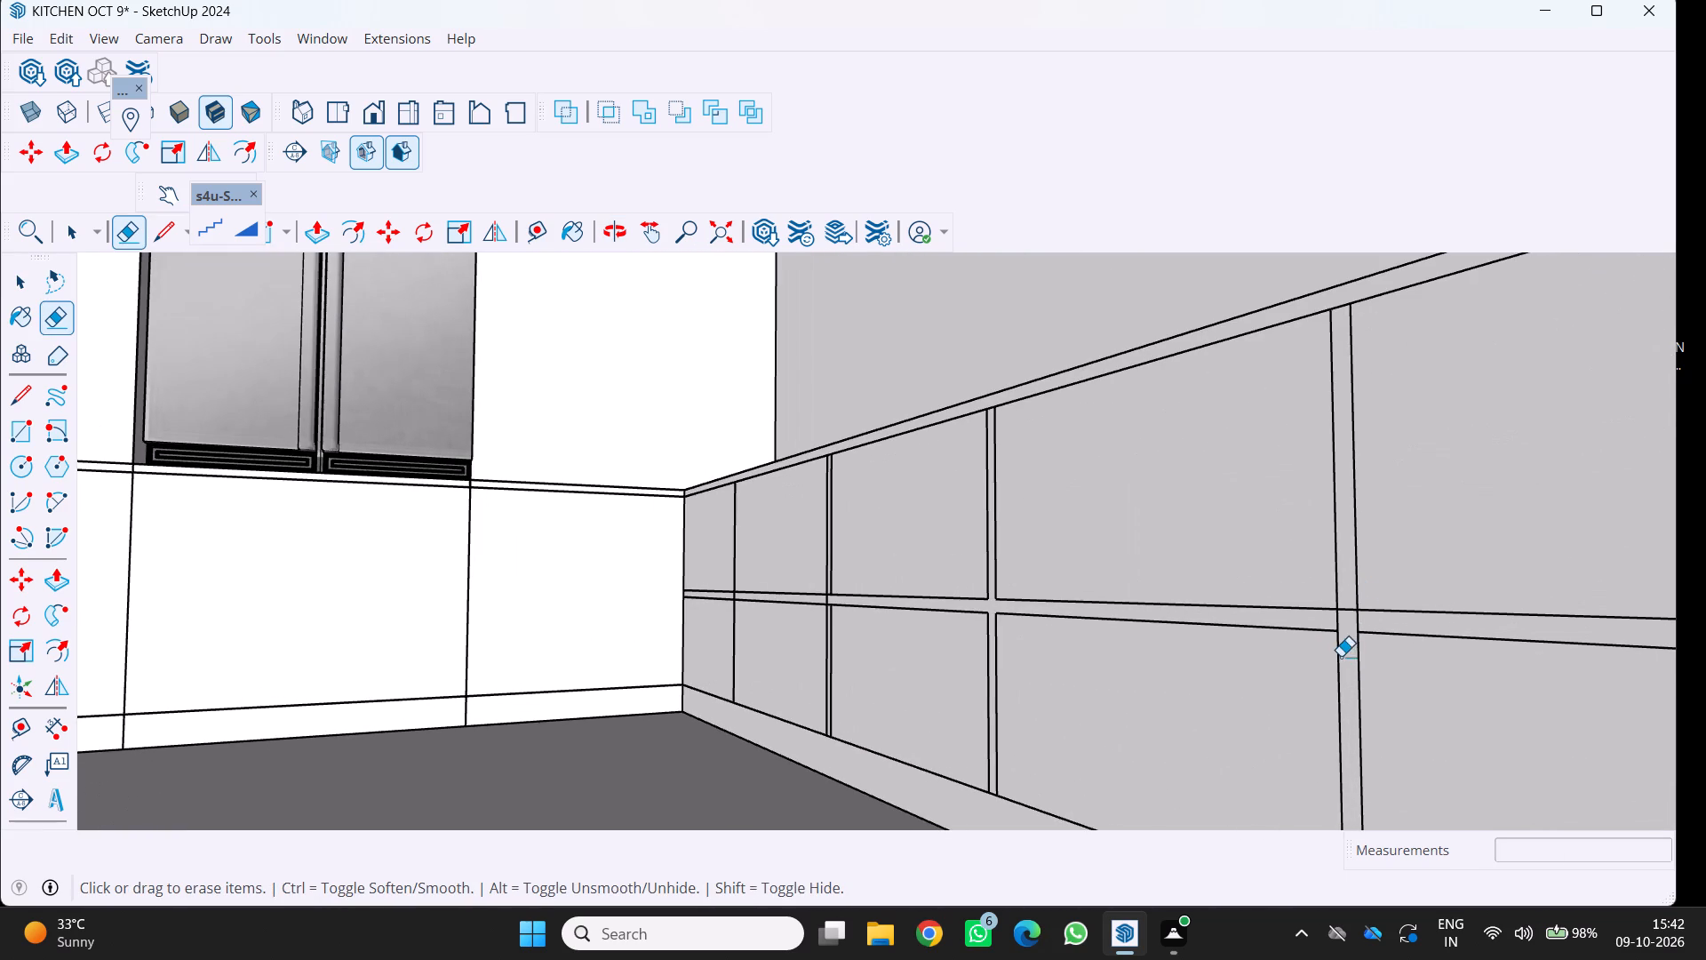
click(1346, 607)
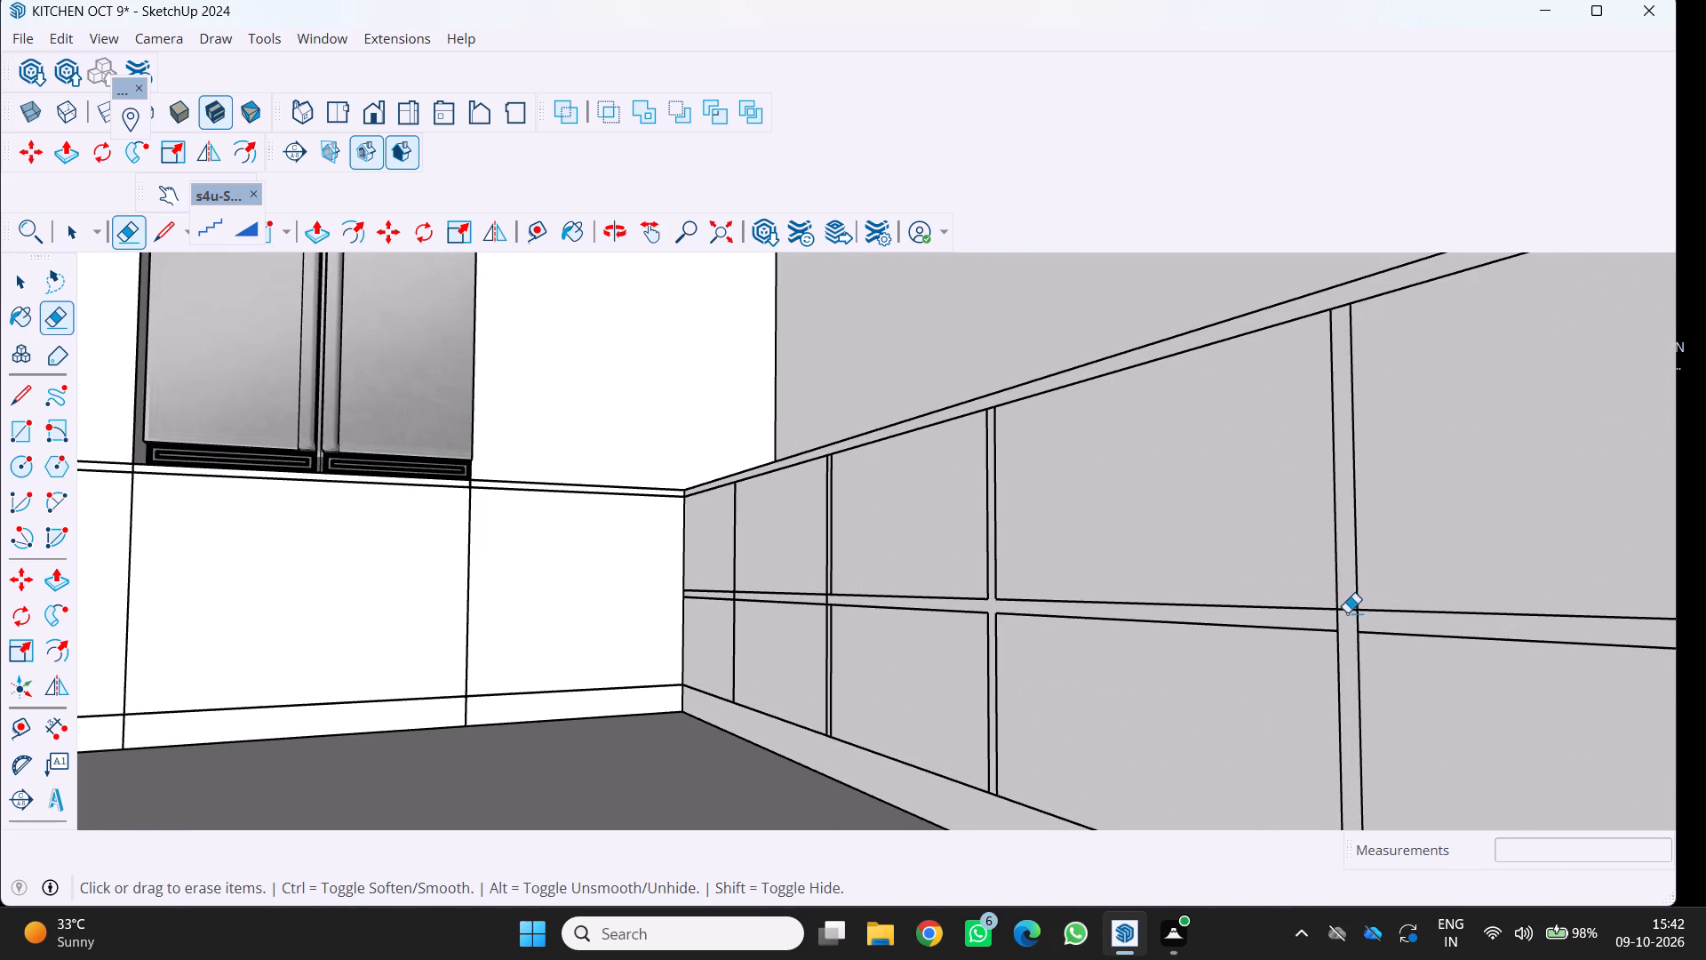
click(1347, 611)
scroll(1367, 630, up, 6)
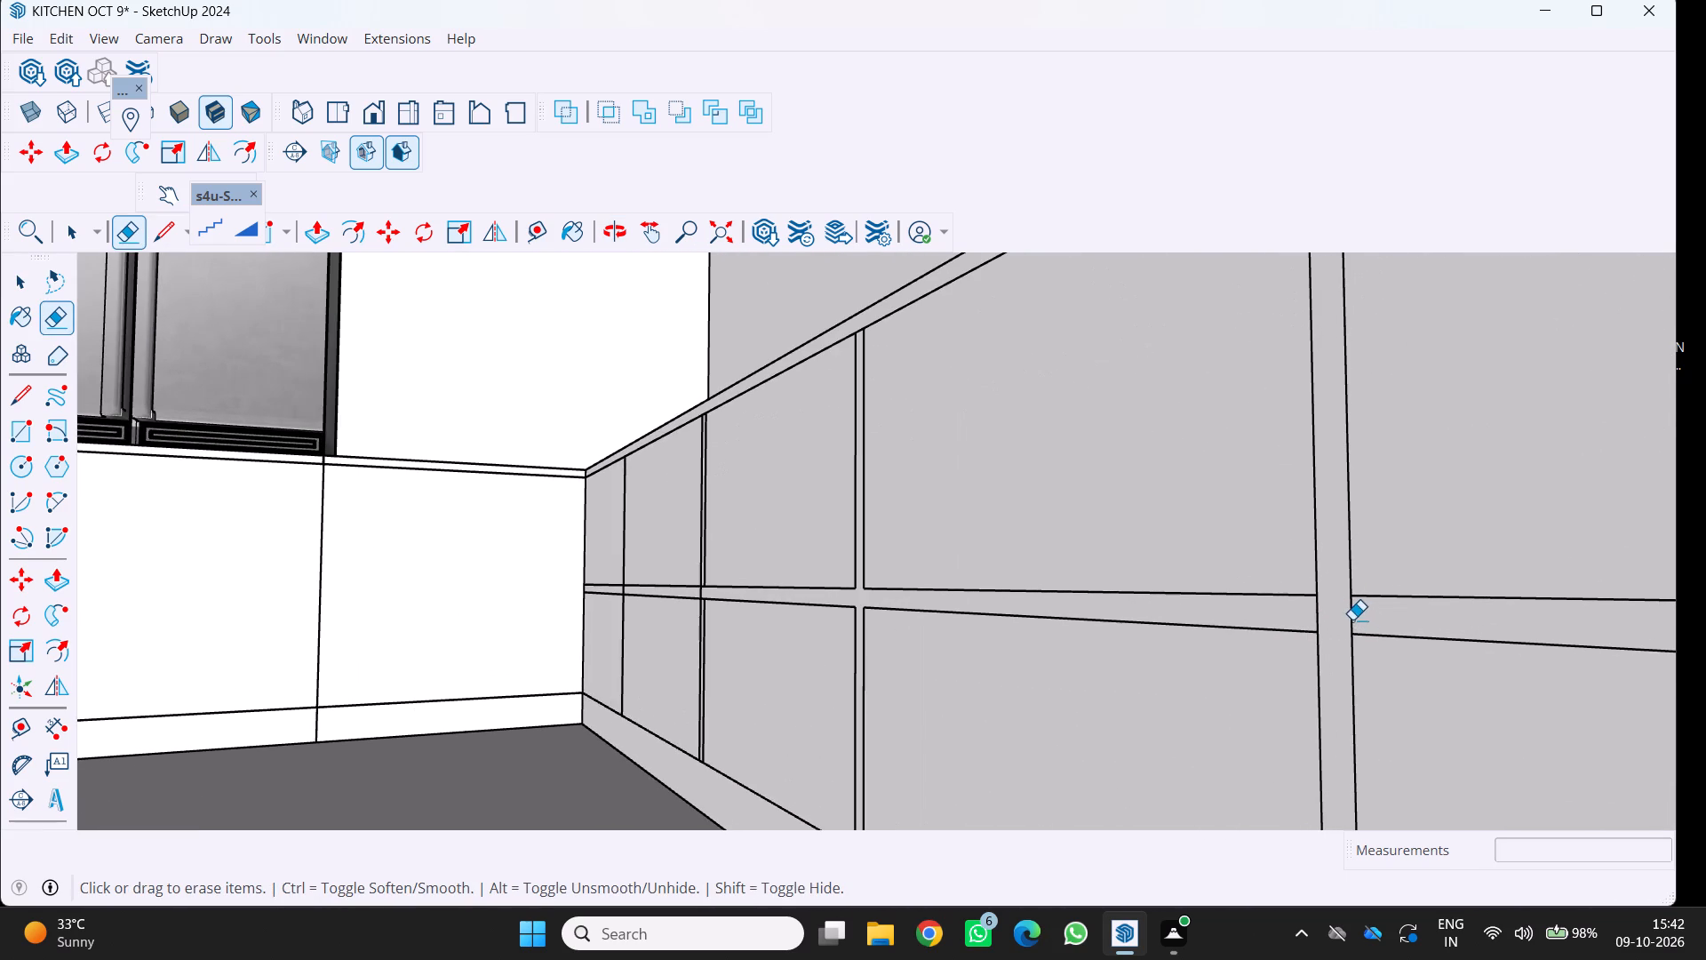
click(1352, 618)
click(1317, 607)
Erase the short line segments inside the gap crossing at the side run's second divider from the corner.
scroll(1317, 607, down, 2)
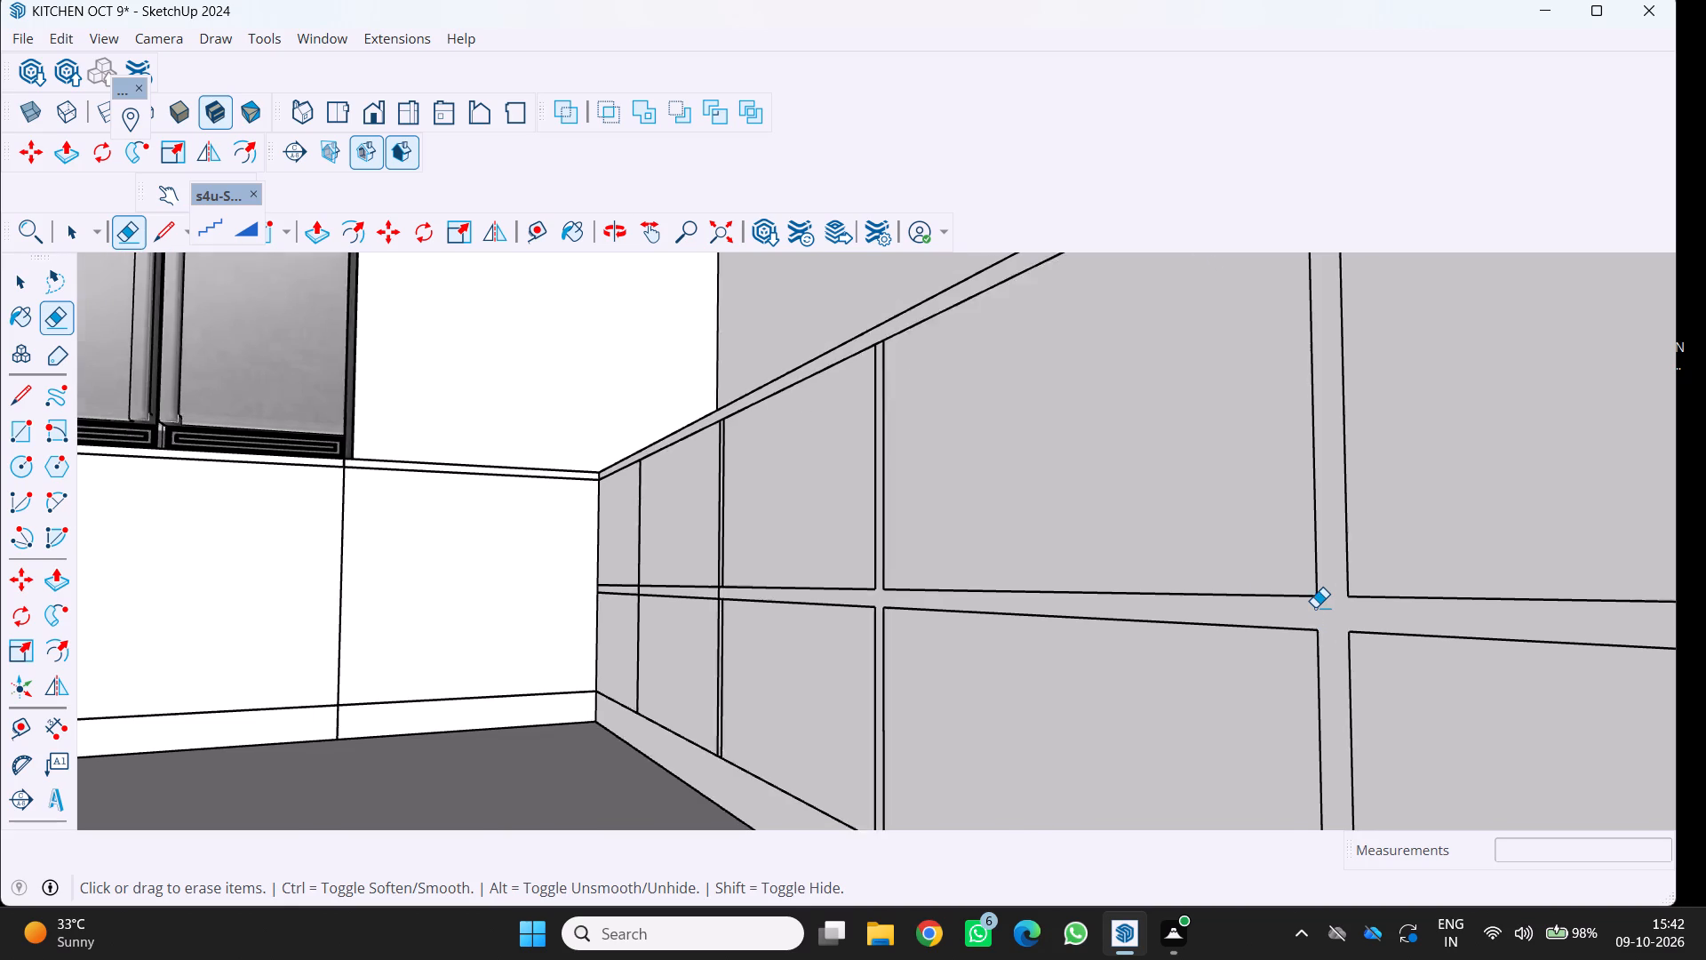
scroll(1315, 607, down, 7)
scroll(996, 638, down, 1)
middle_drag(1016, 645, 1274, 667)
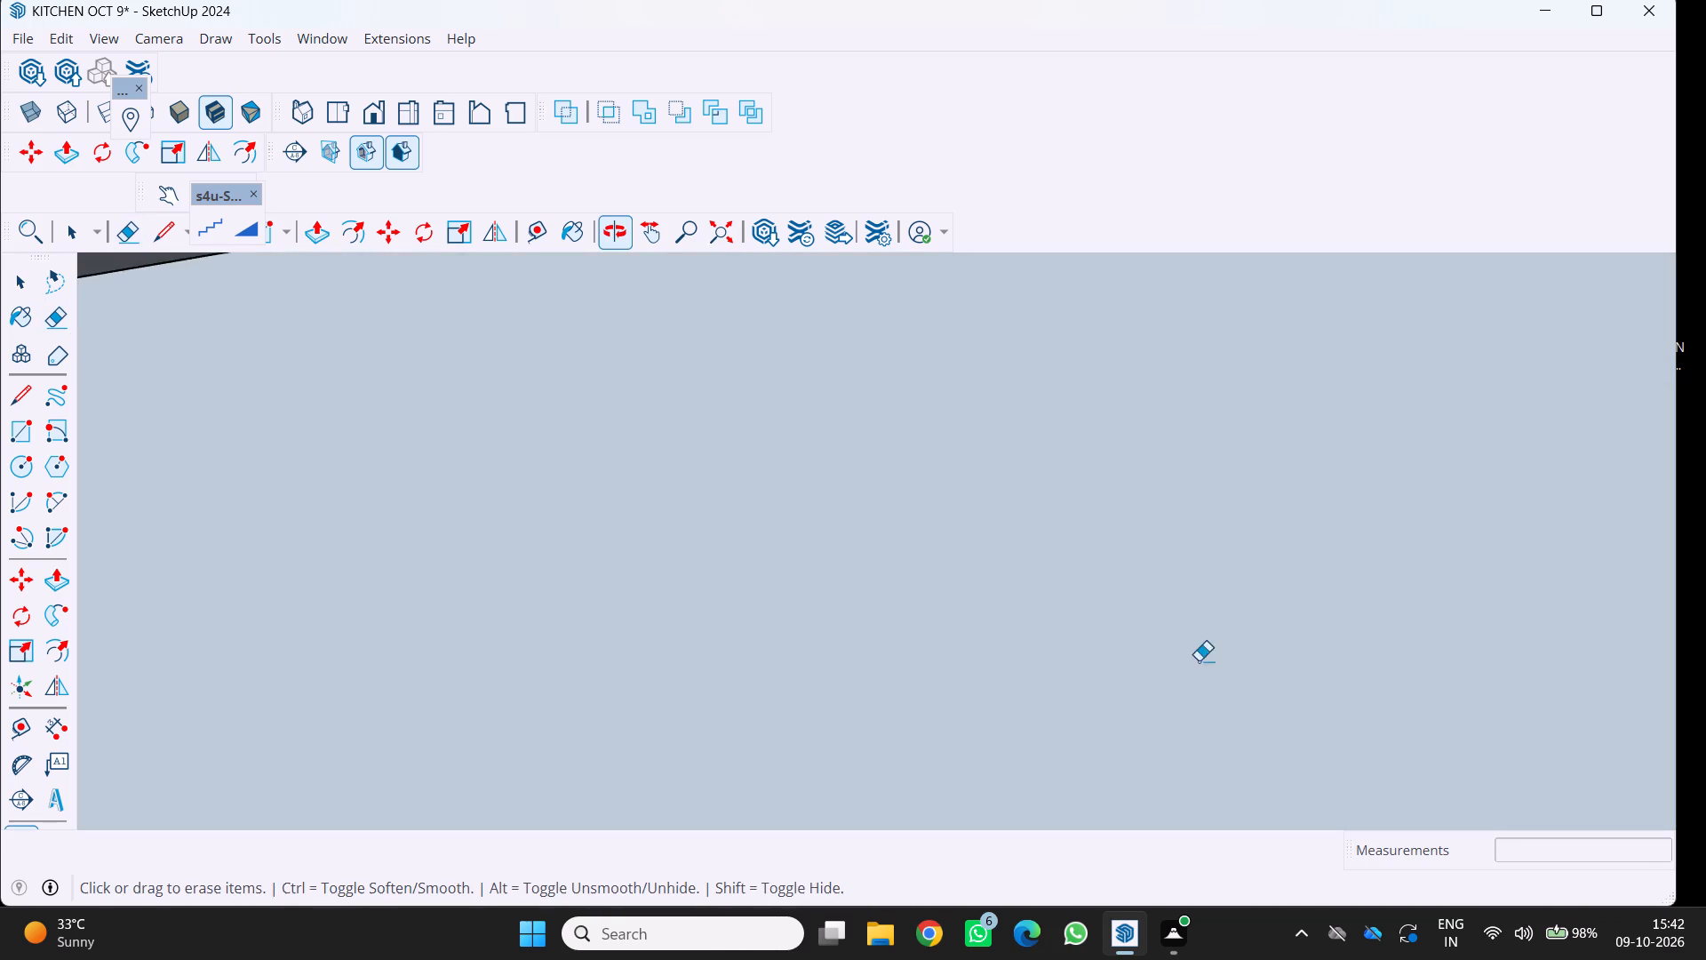
scroll(1041, 622, down, 20)
scroll(1041, 622, down, 5)
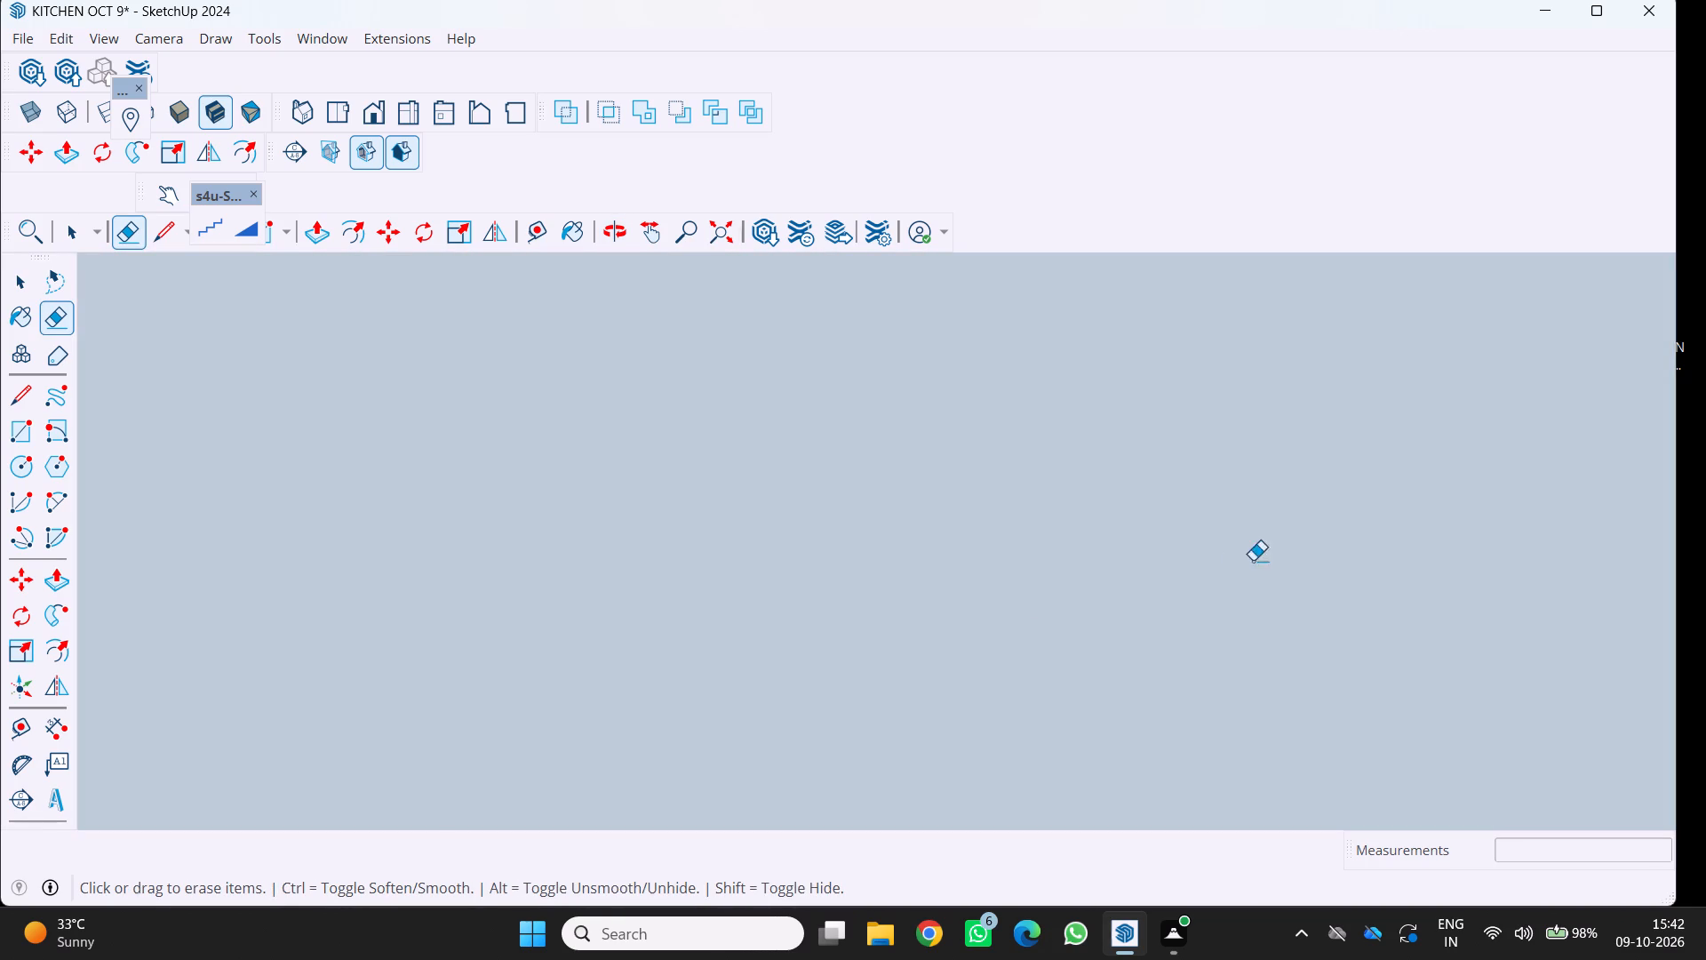
scroll(1211, 581, down, 20)
scroll(1211, 581, down, 11)
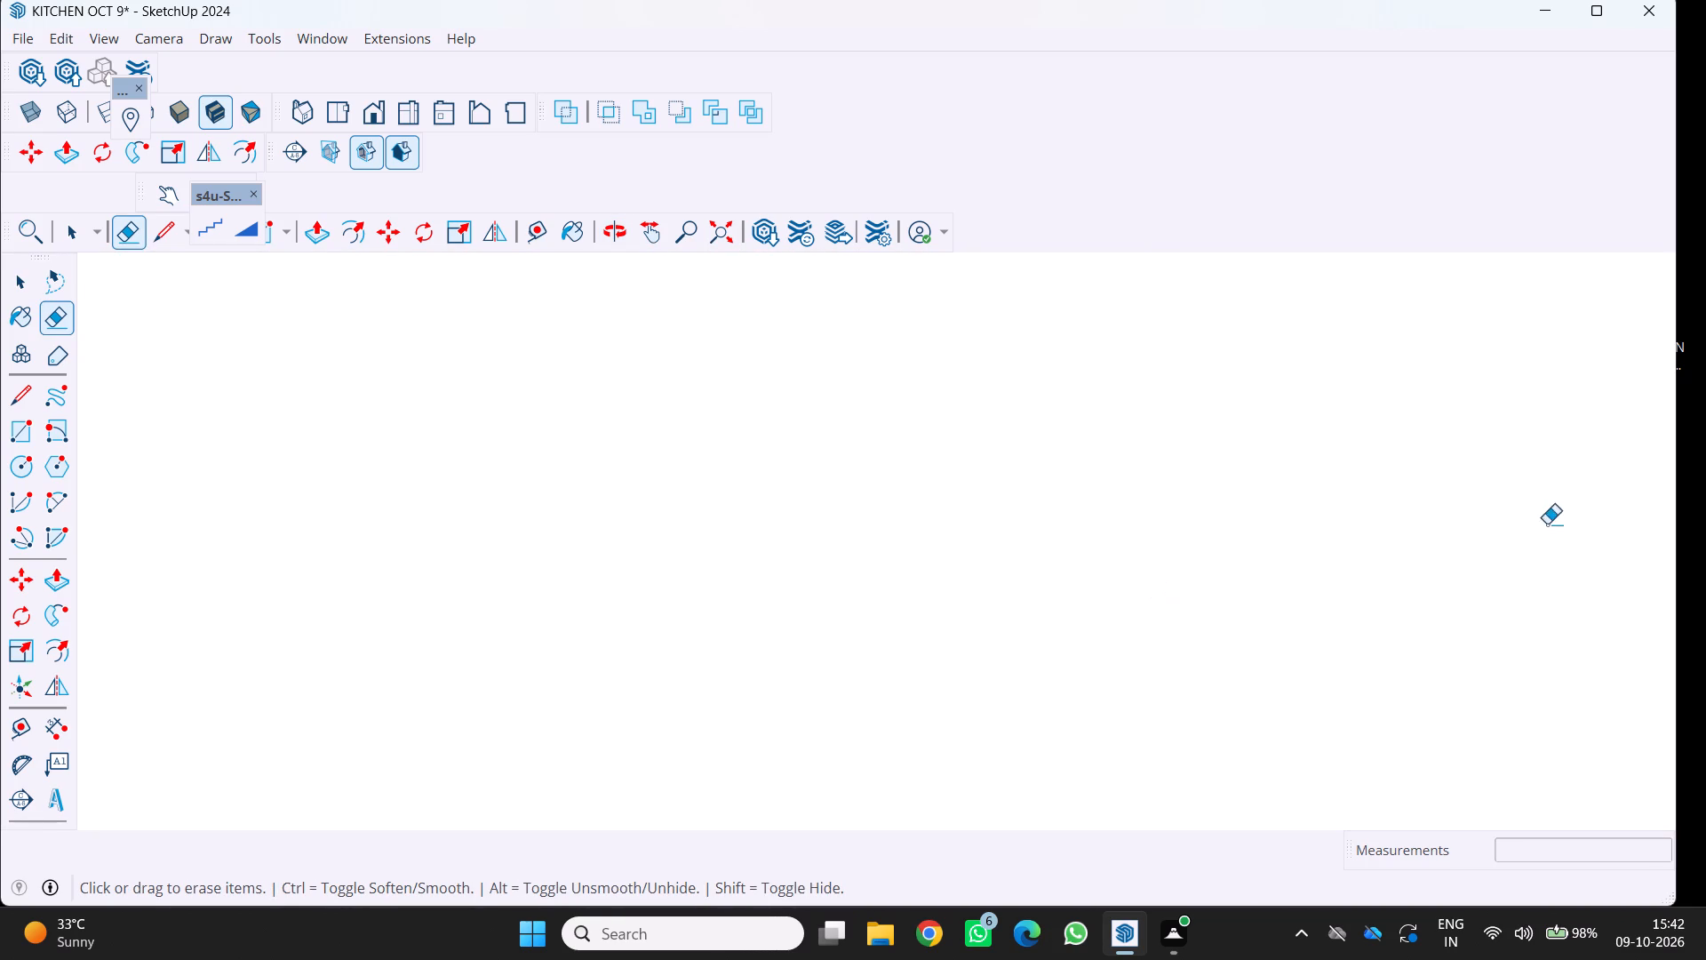
scroll(1442, 576, down, 18)
key(Escape)
scroll(1364, 652, down, 12)
scroll(1303, 645, down, 13)
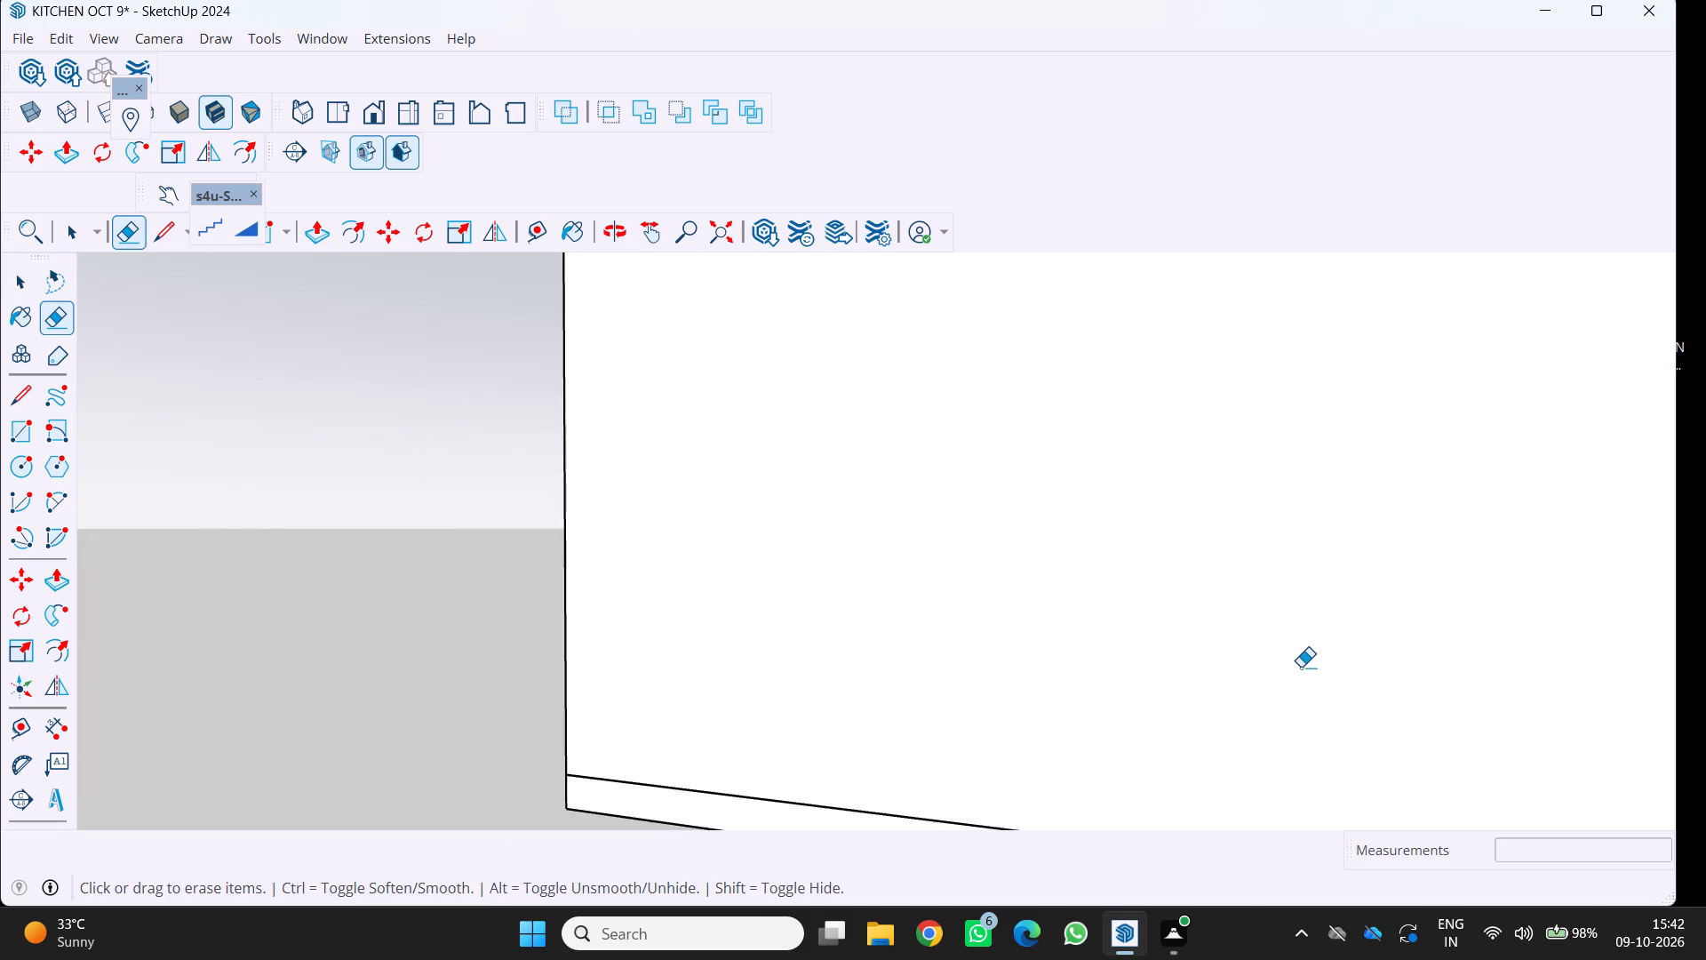
scroll(1296, 694, down, 10)
middle_drag(1289, 700, 1096, 707)
middle_click(1094, 708)
middle_click(1094, 708)
middle_click(1093, 708)
middle_click(1093, 708)
scroll(1091, 708, up, 1)
scroll(1056, 561, up, 1)
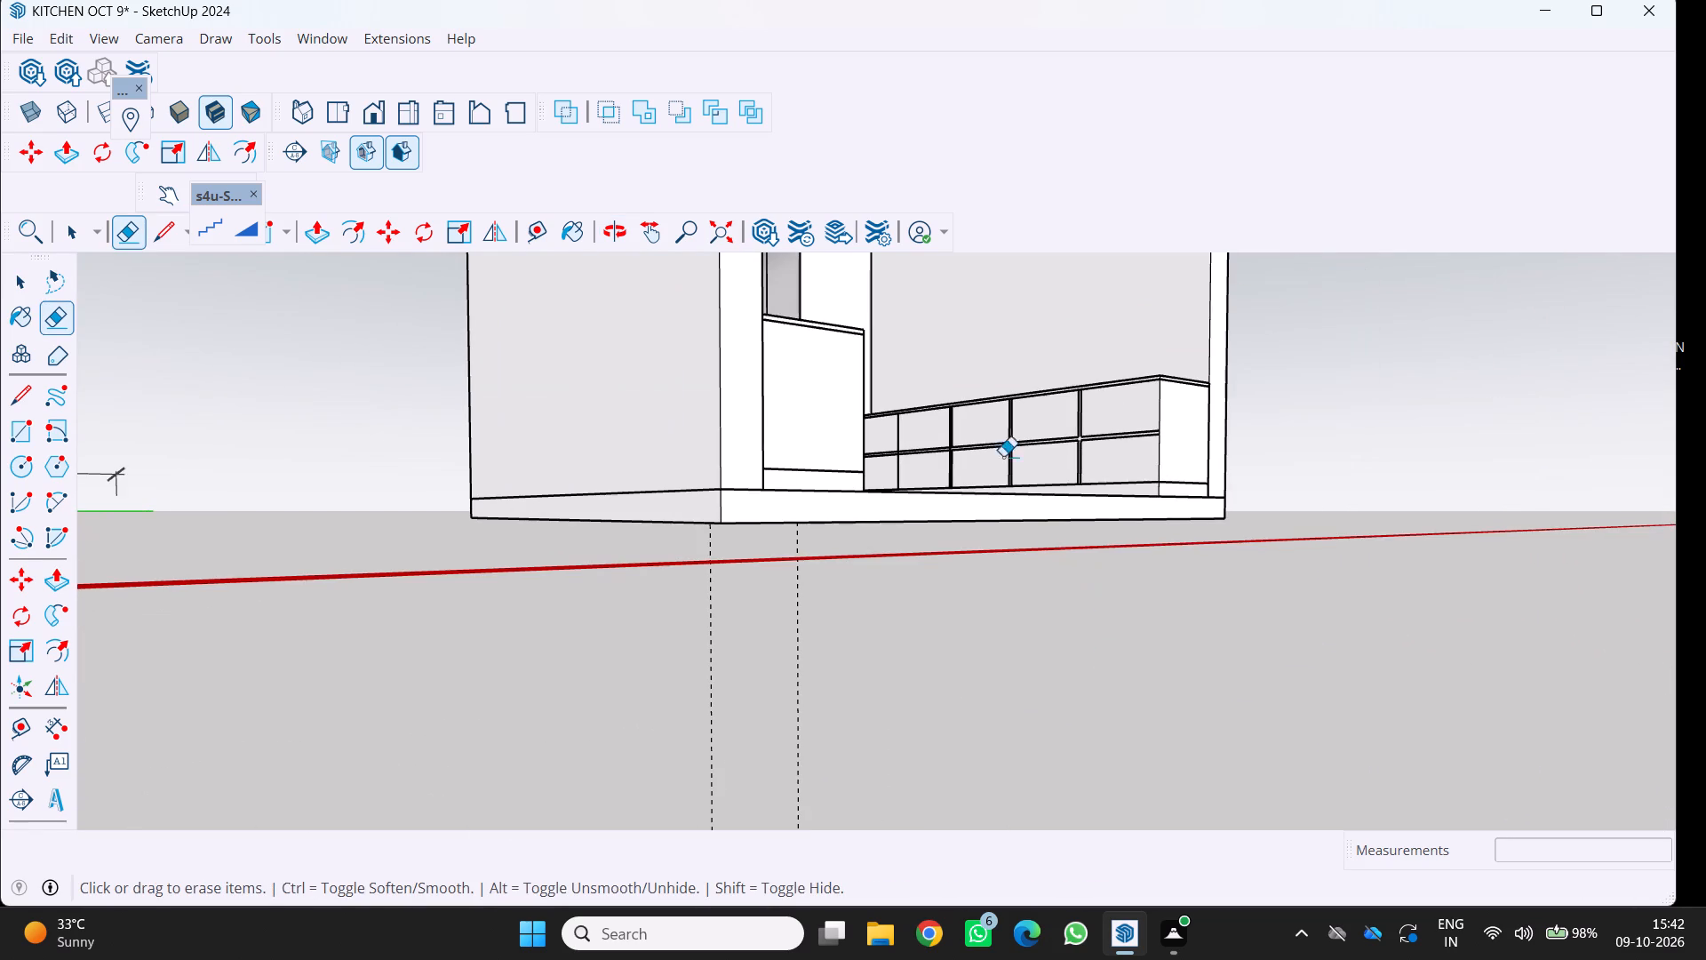
middle_drag(980, 430, 952, 666)
scroll(950, 550, up, 3)
middle_drag(953, 549, 1027, 515)
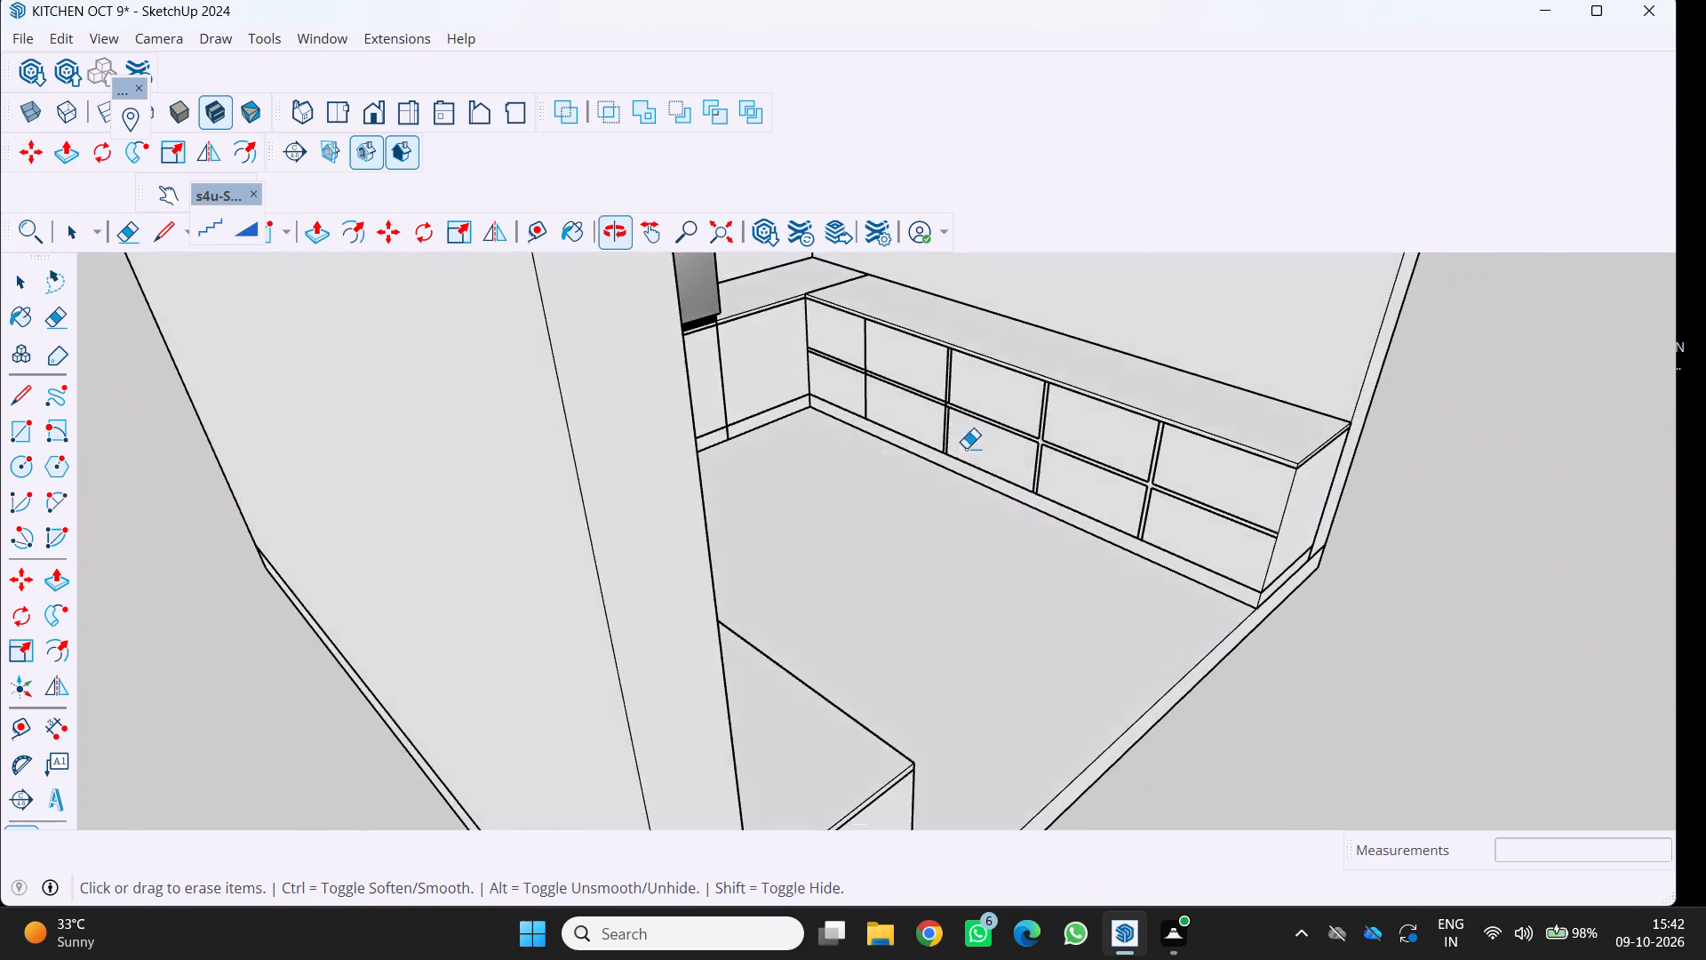
scroll(959, 436, up, 7)
middle_drag(862, 412, 891, 381)
scroll(1029, 302, up, 6)
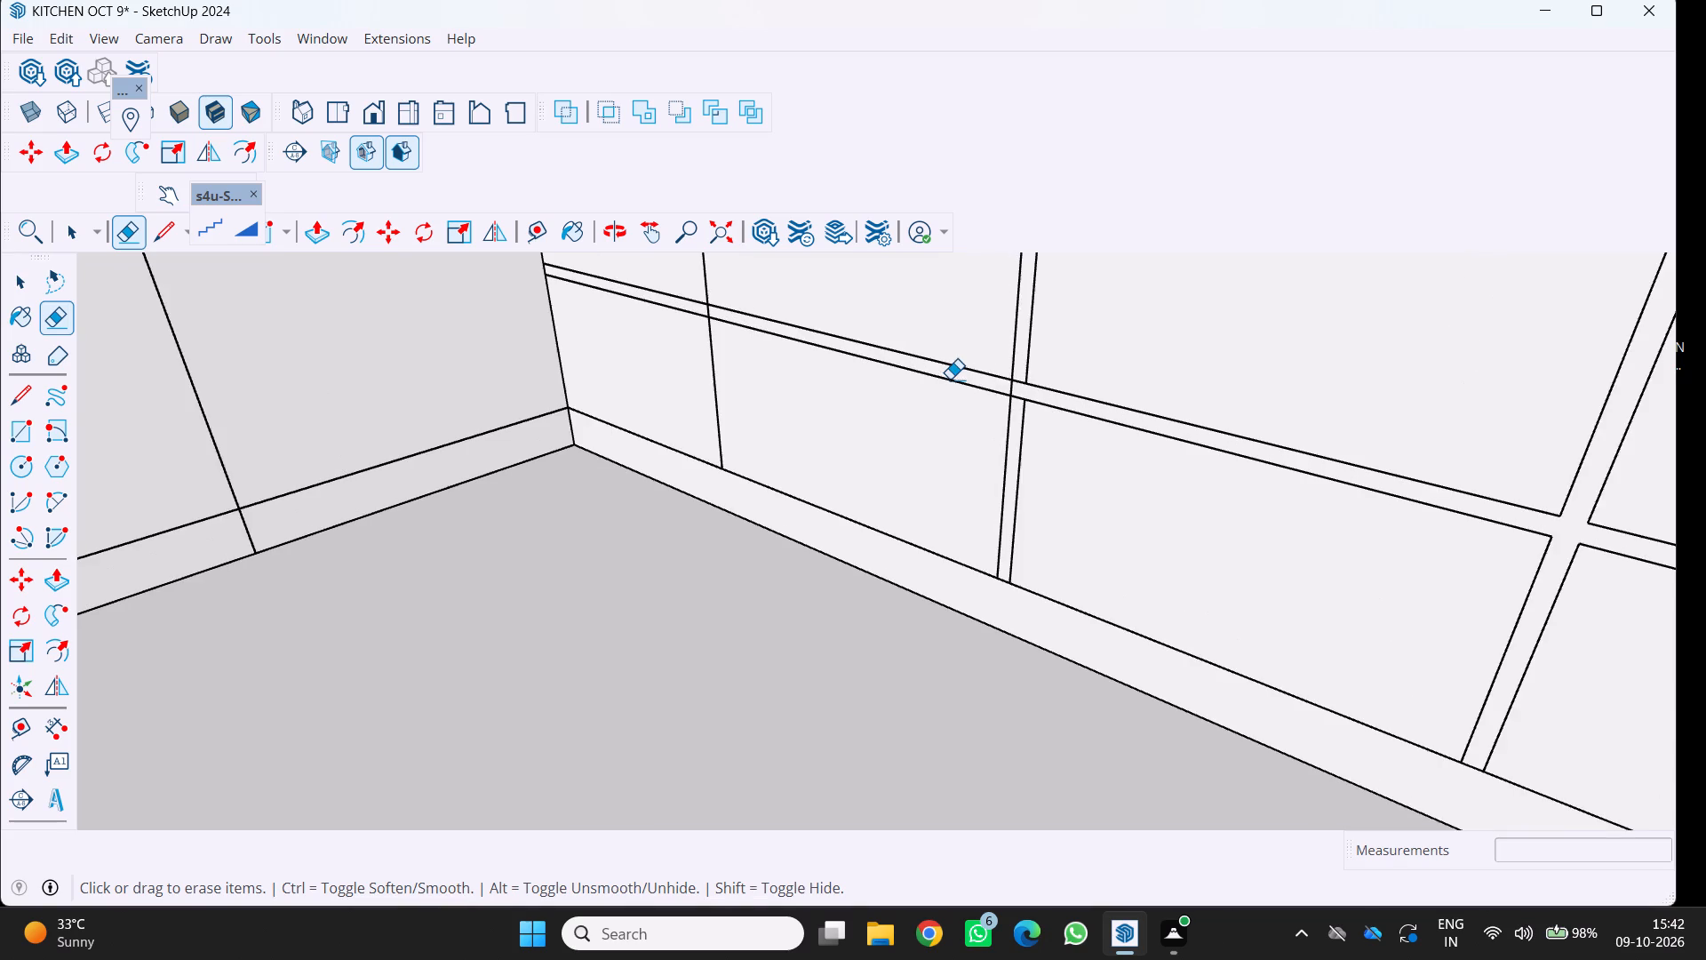
scroll(1019, 384, up, 6)
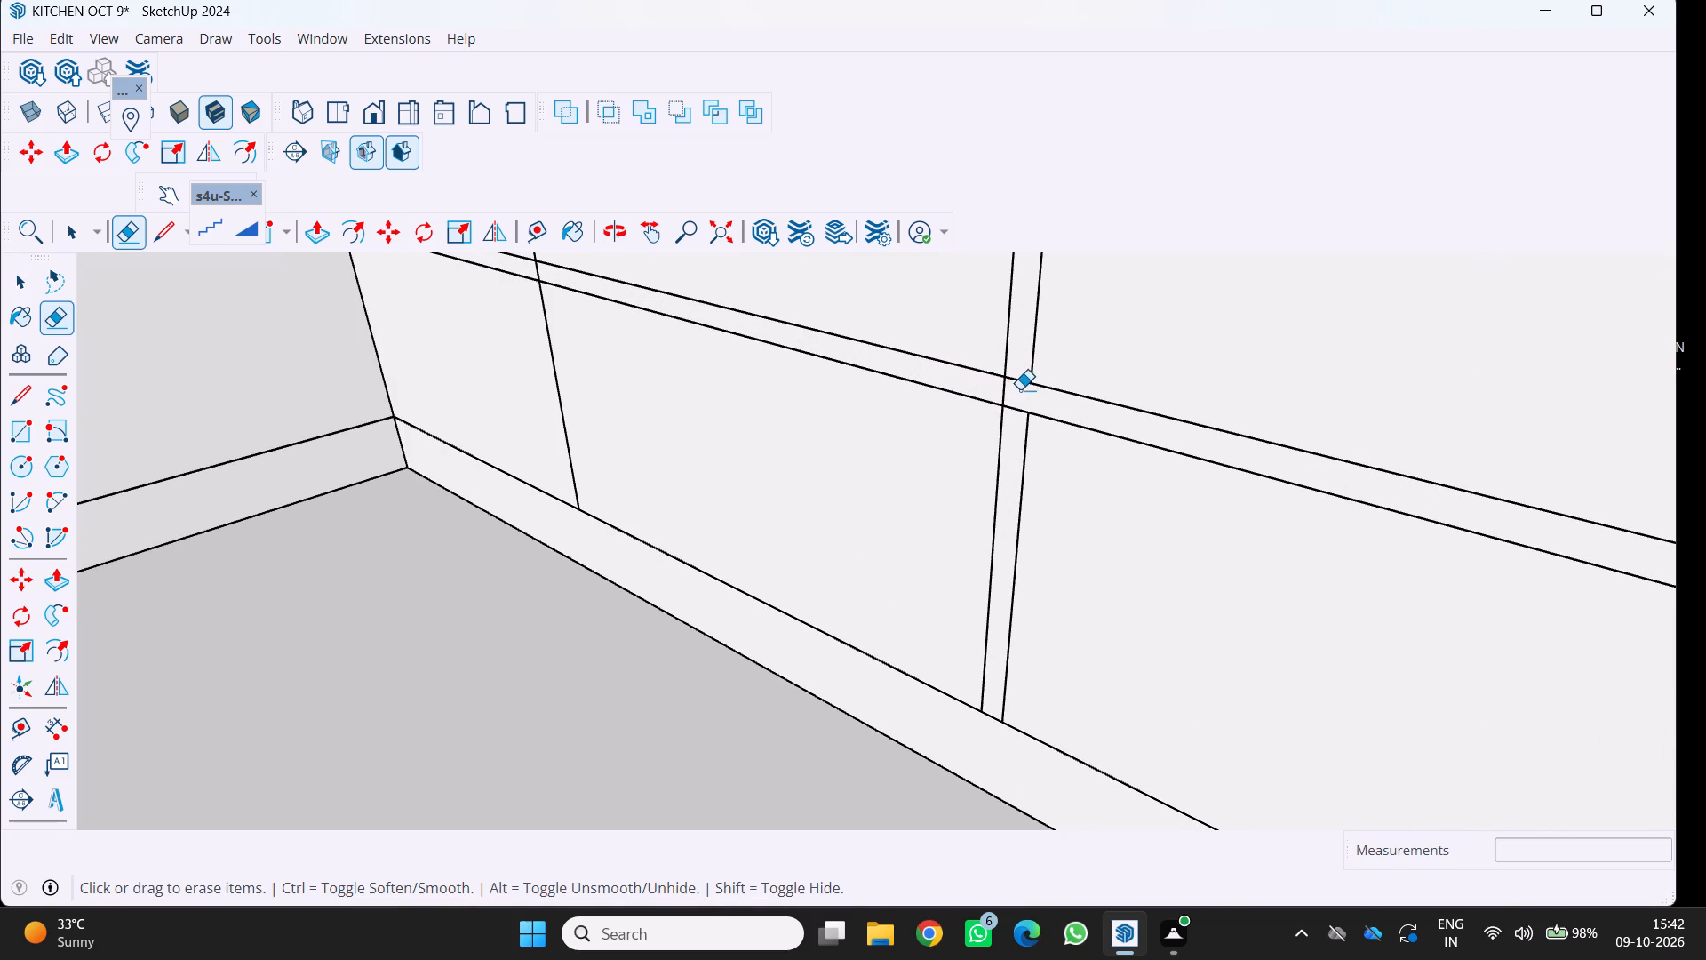
click(1016, 384)
click(1005, 392)
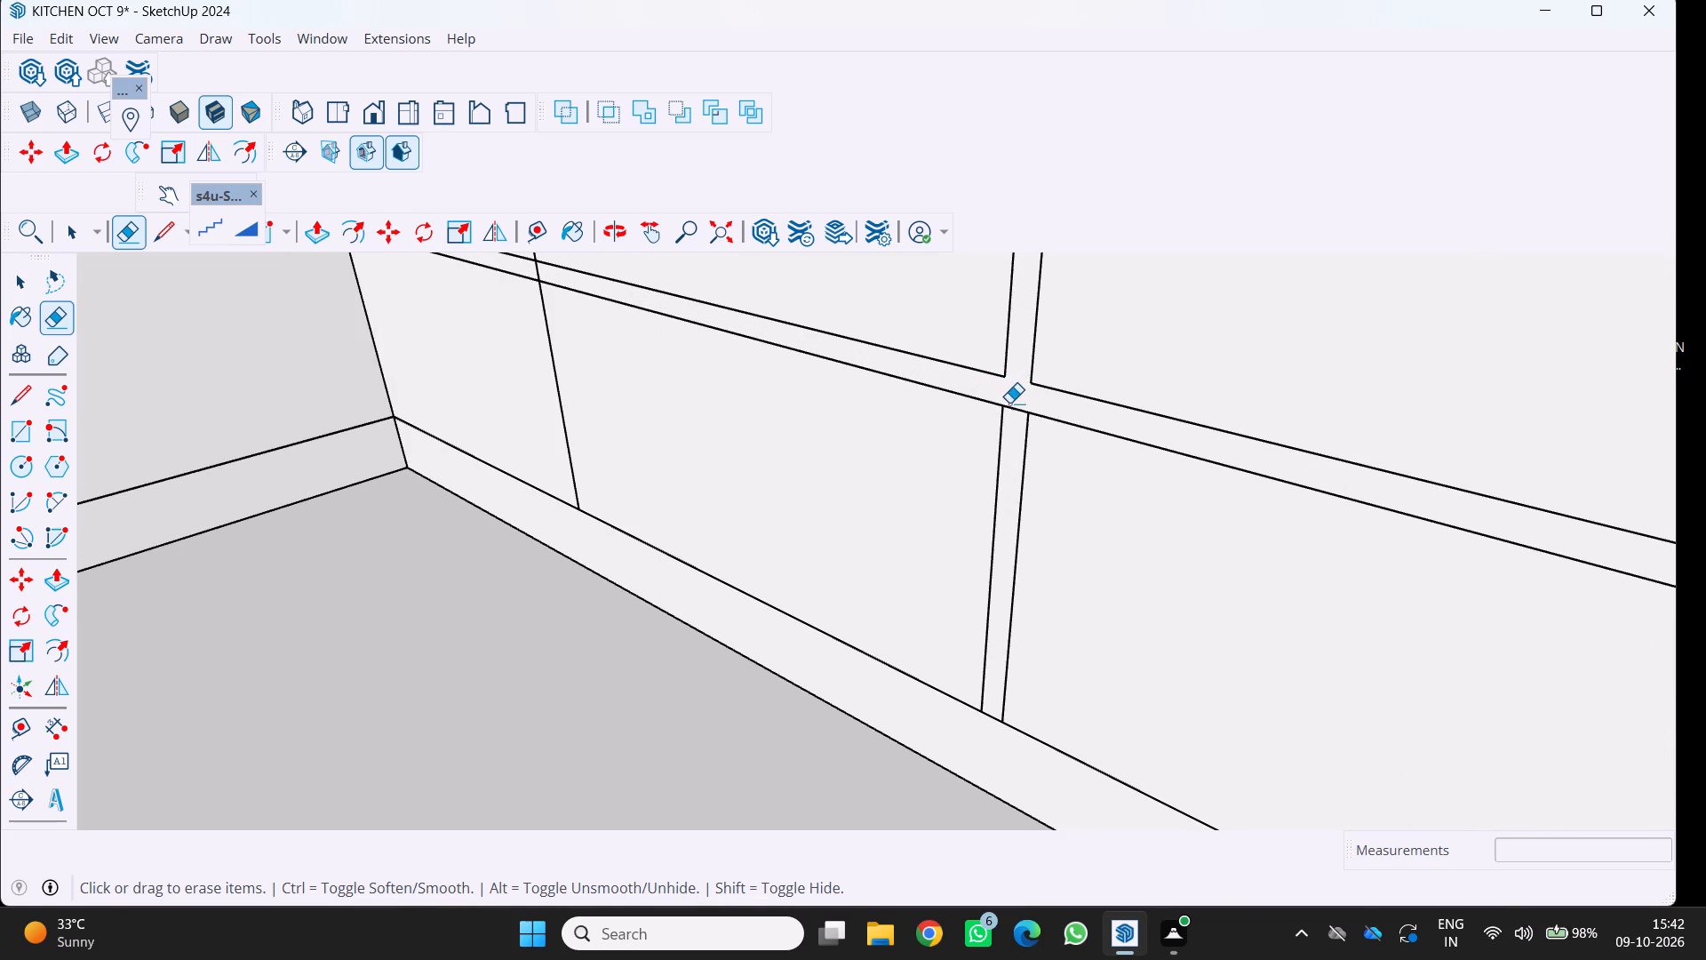
click(1017, 410)
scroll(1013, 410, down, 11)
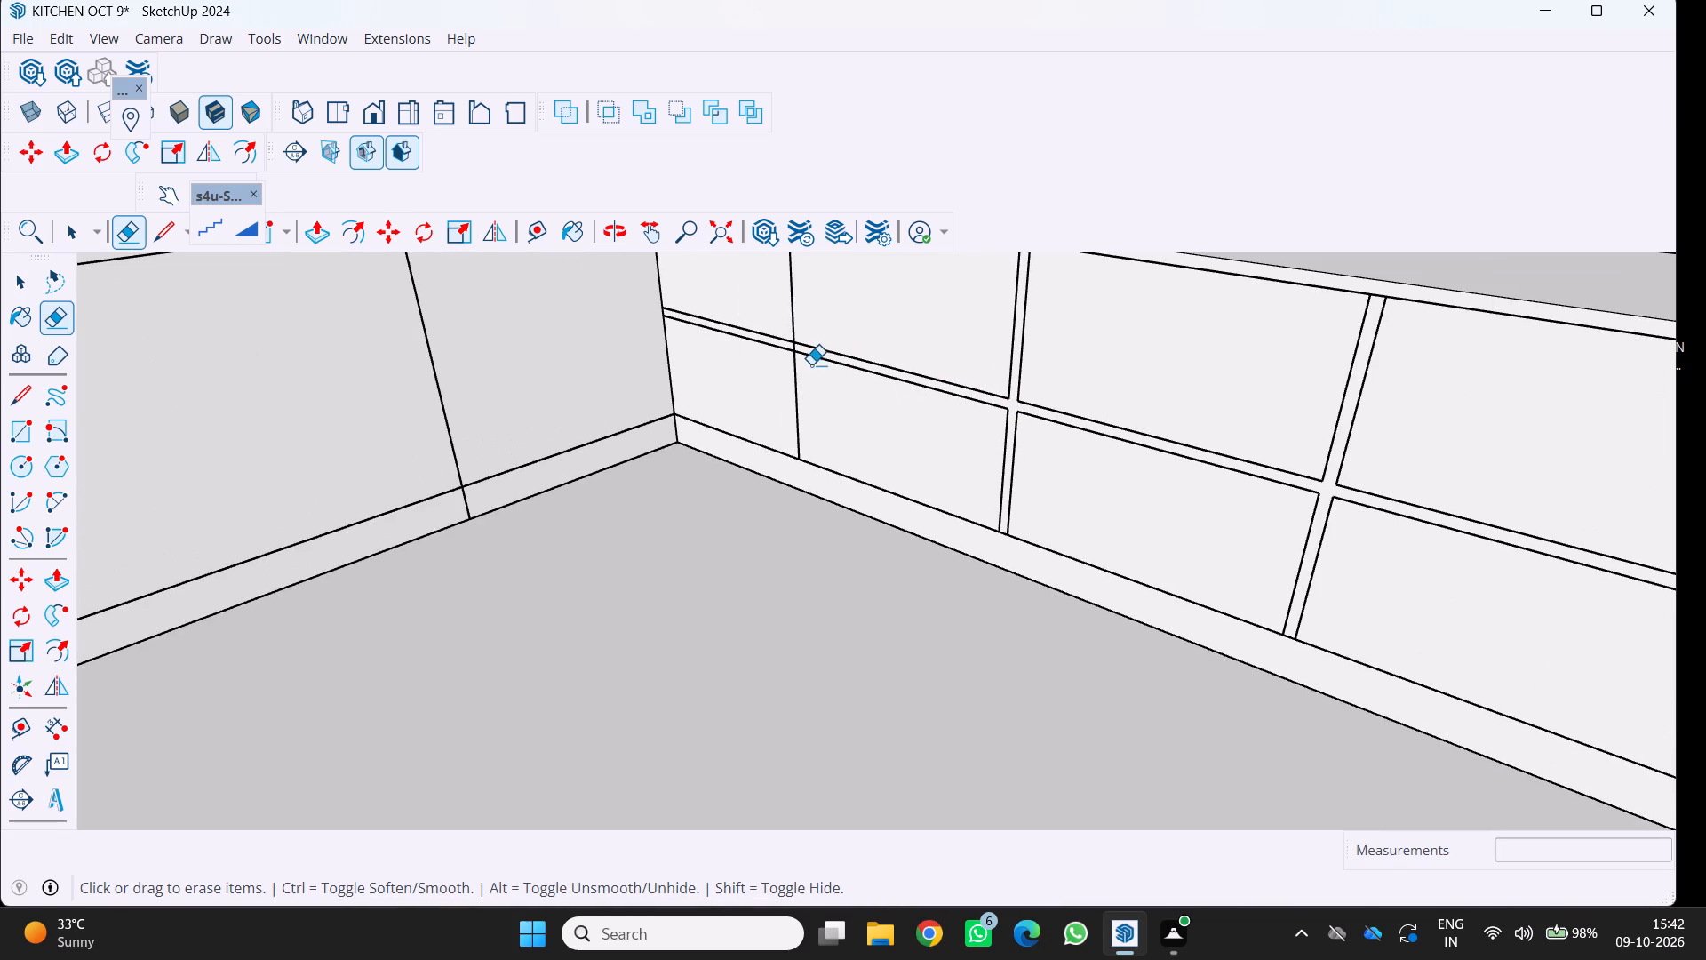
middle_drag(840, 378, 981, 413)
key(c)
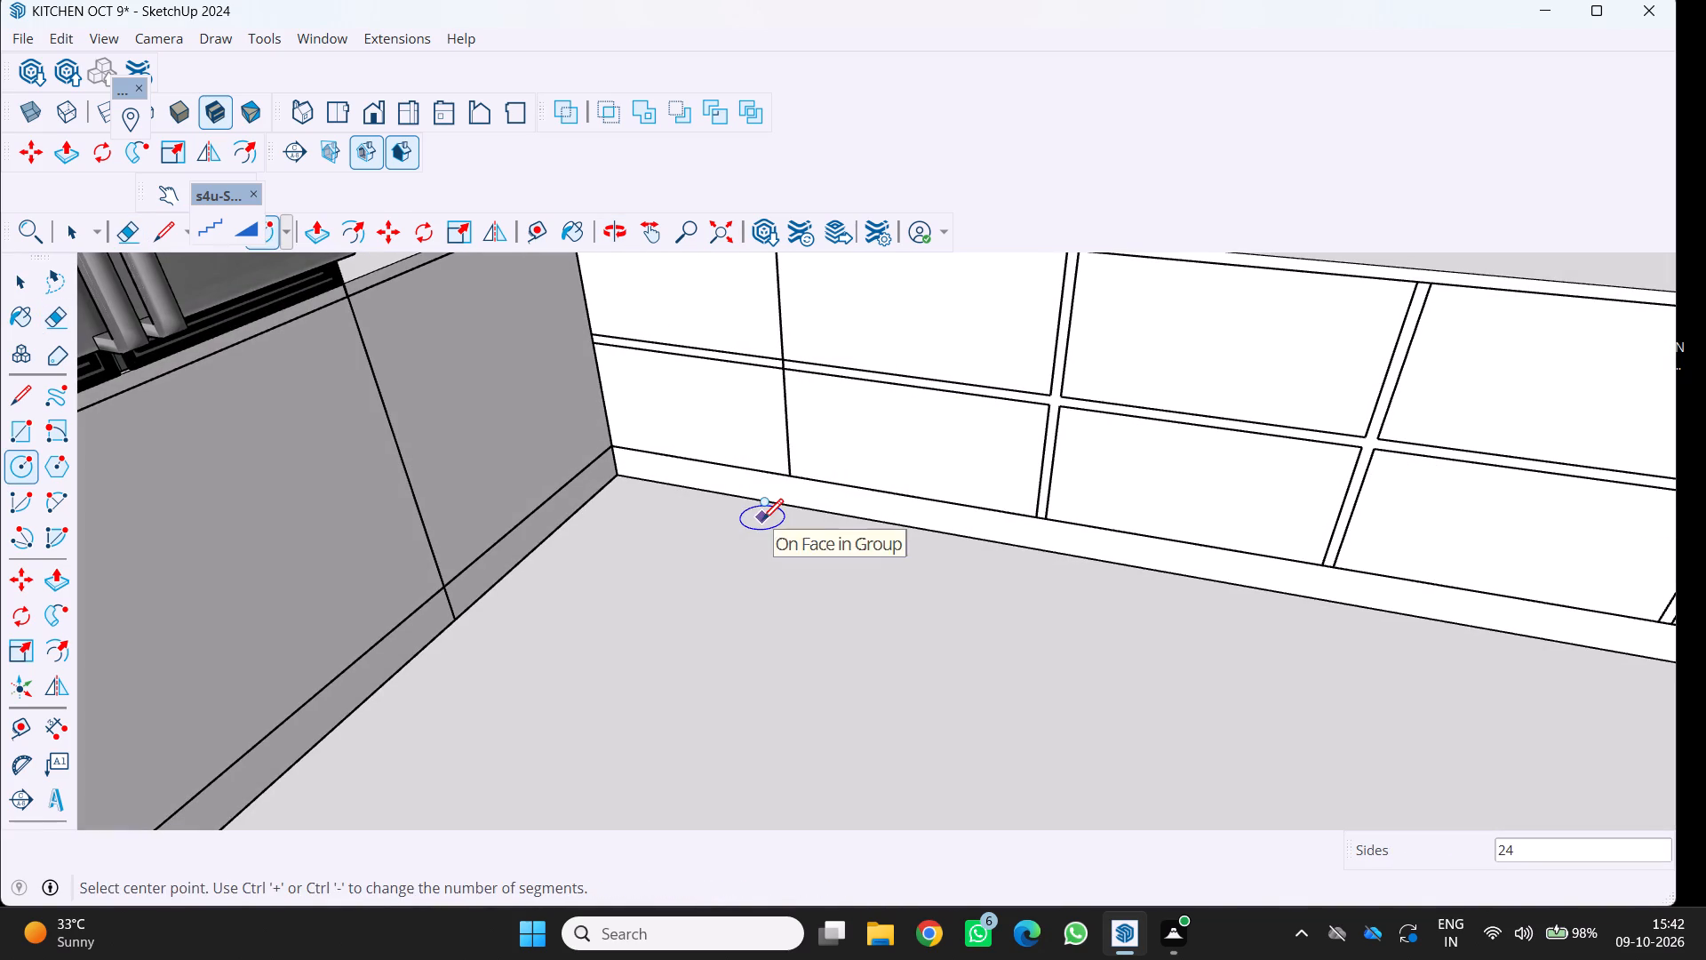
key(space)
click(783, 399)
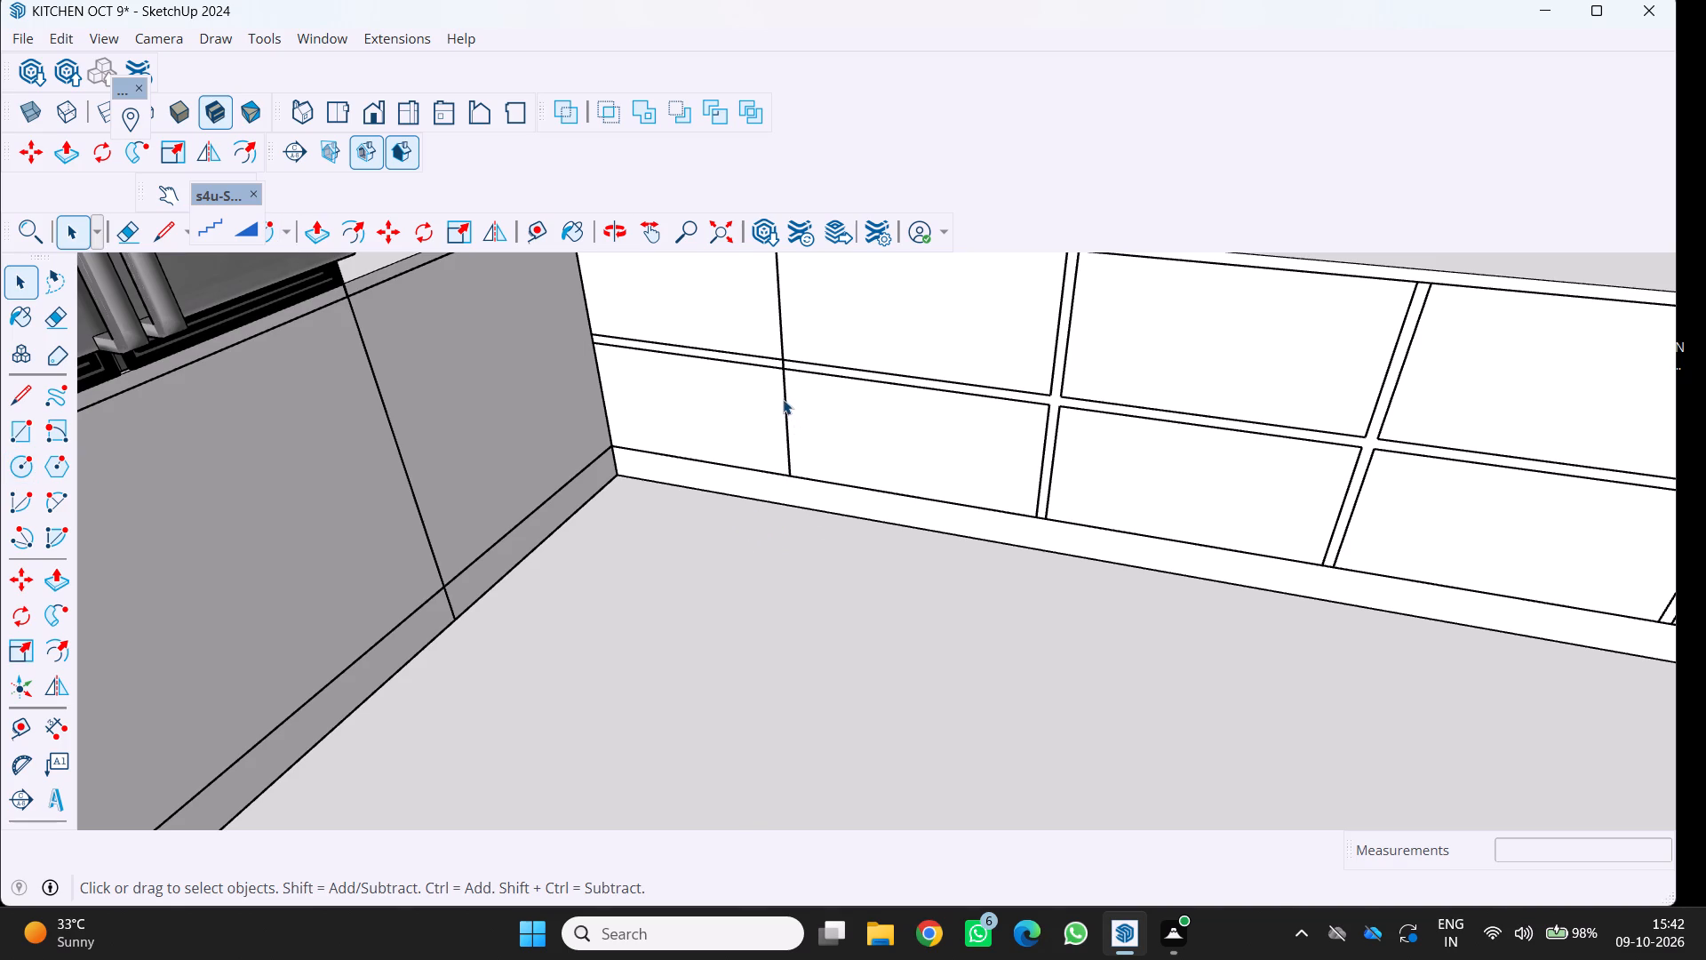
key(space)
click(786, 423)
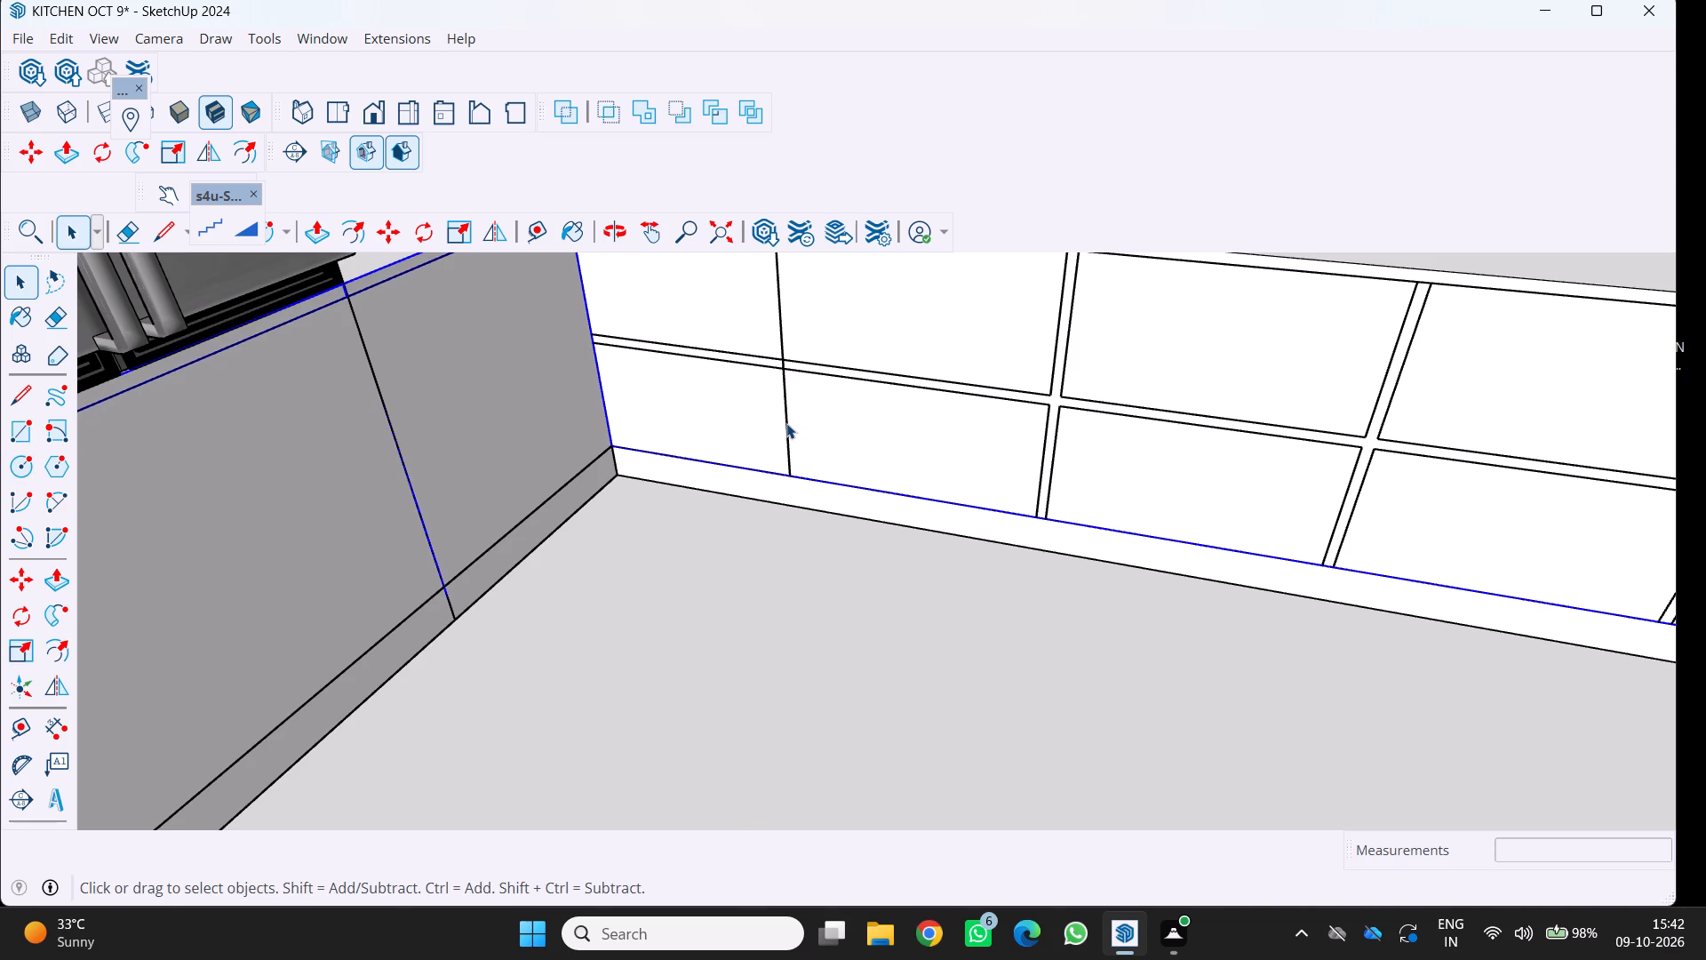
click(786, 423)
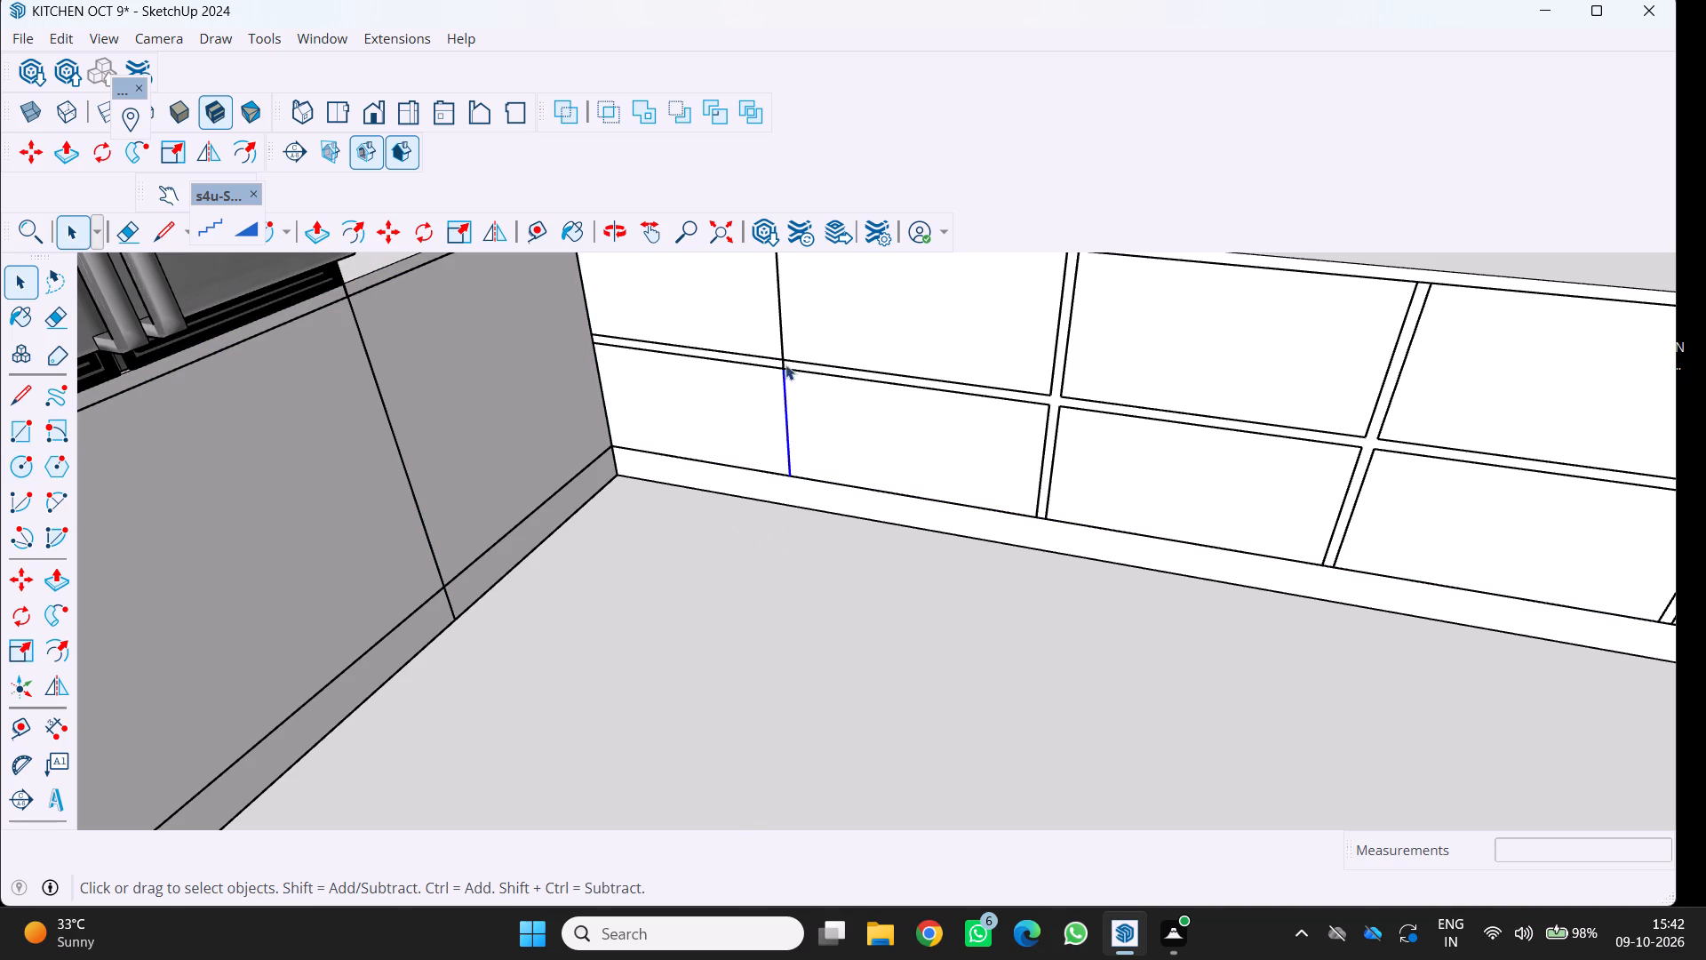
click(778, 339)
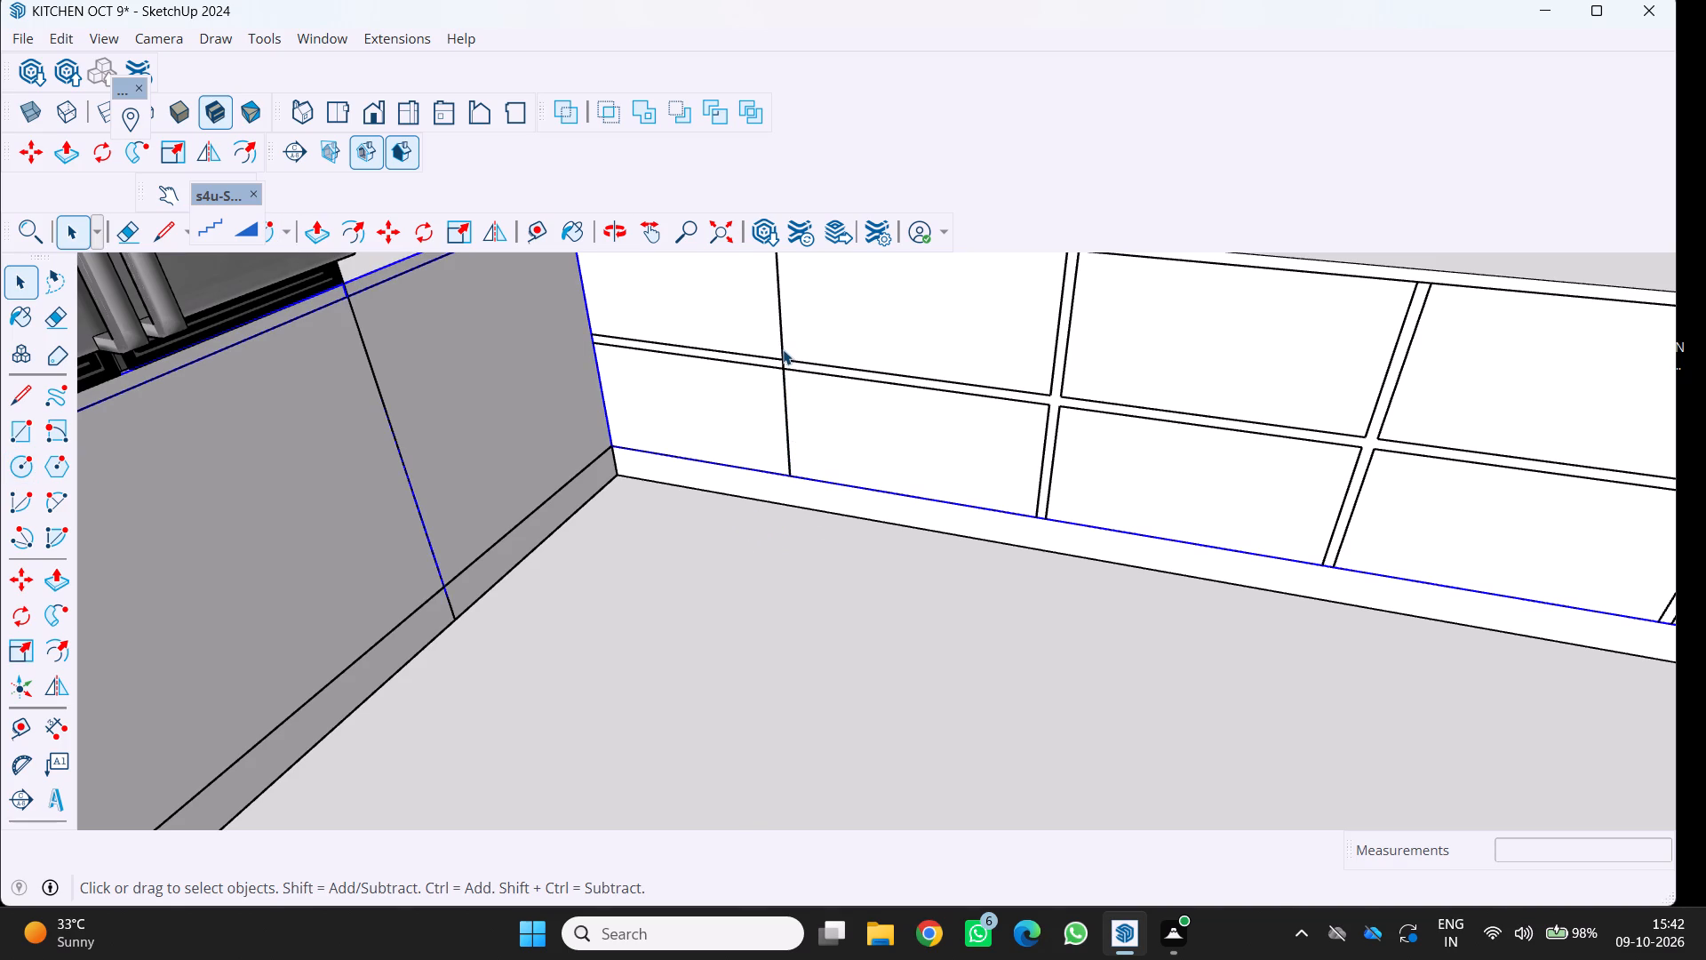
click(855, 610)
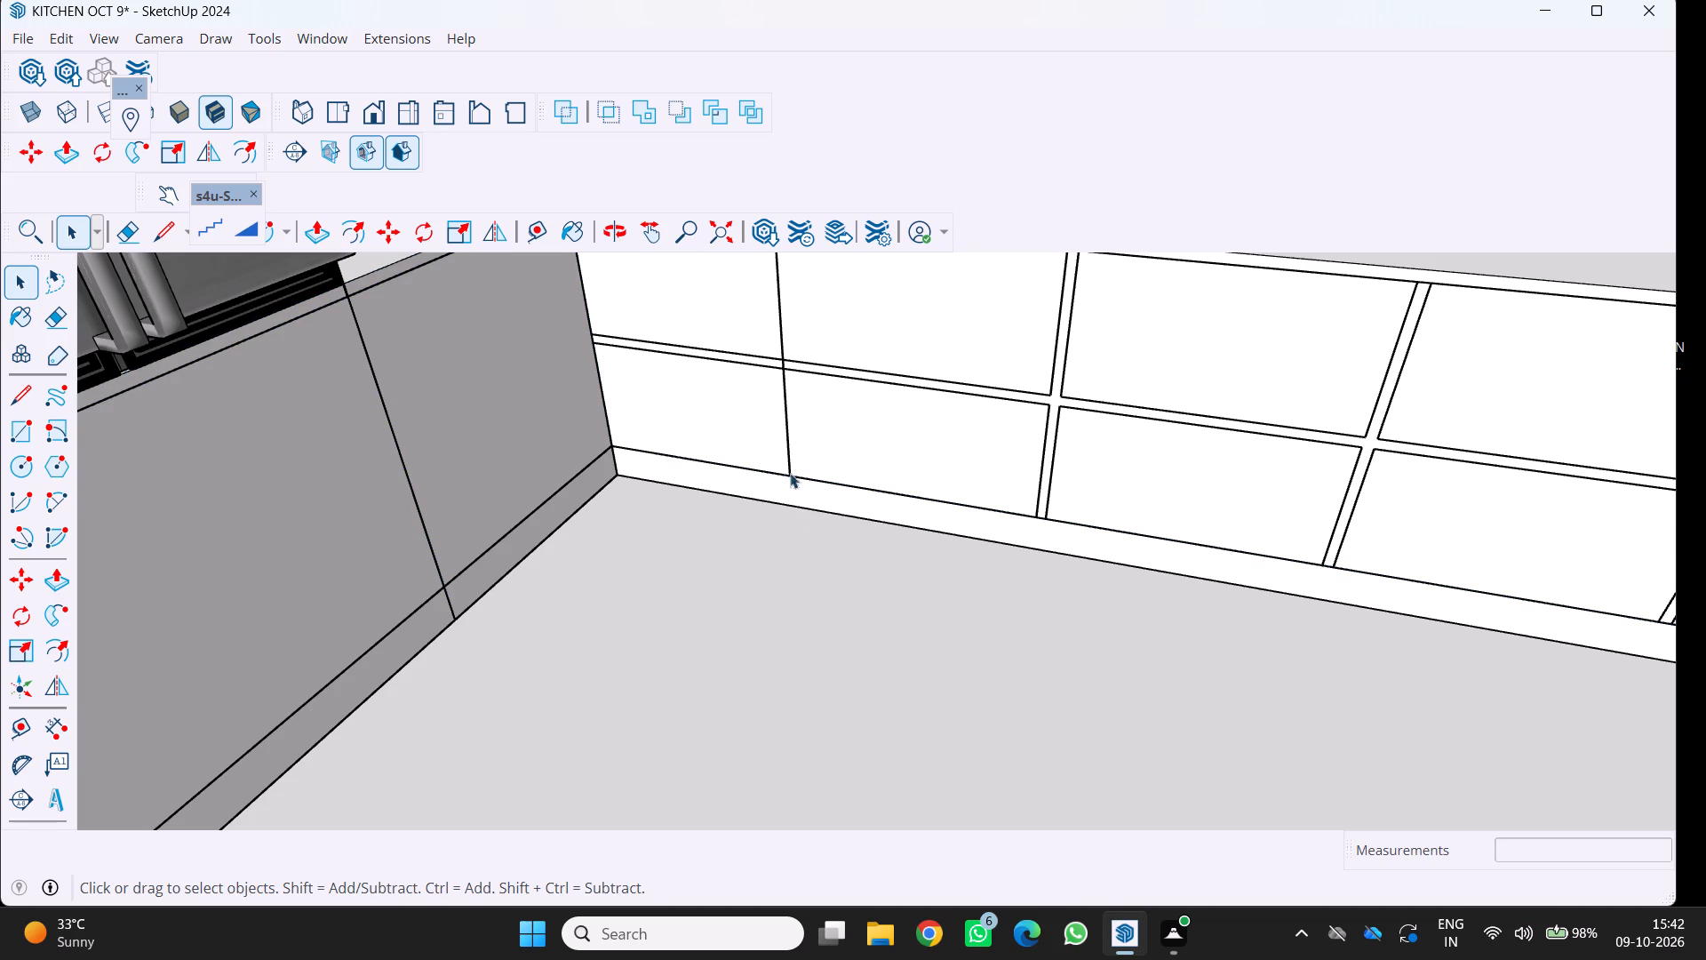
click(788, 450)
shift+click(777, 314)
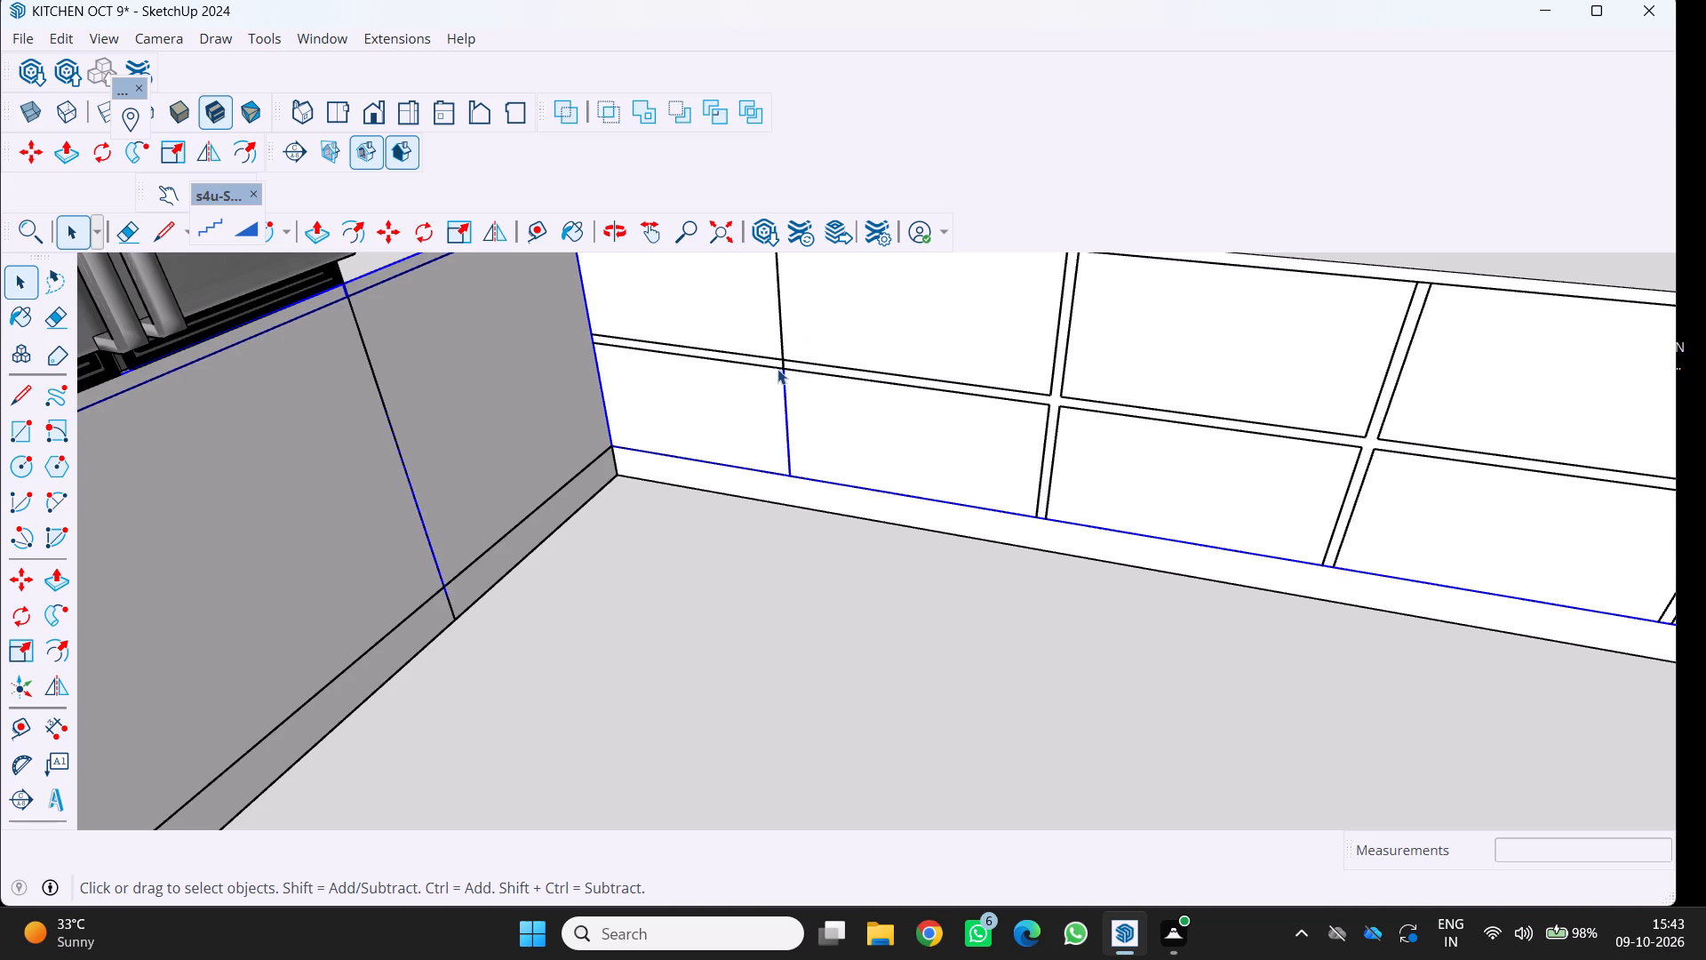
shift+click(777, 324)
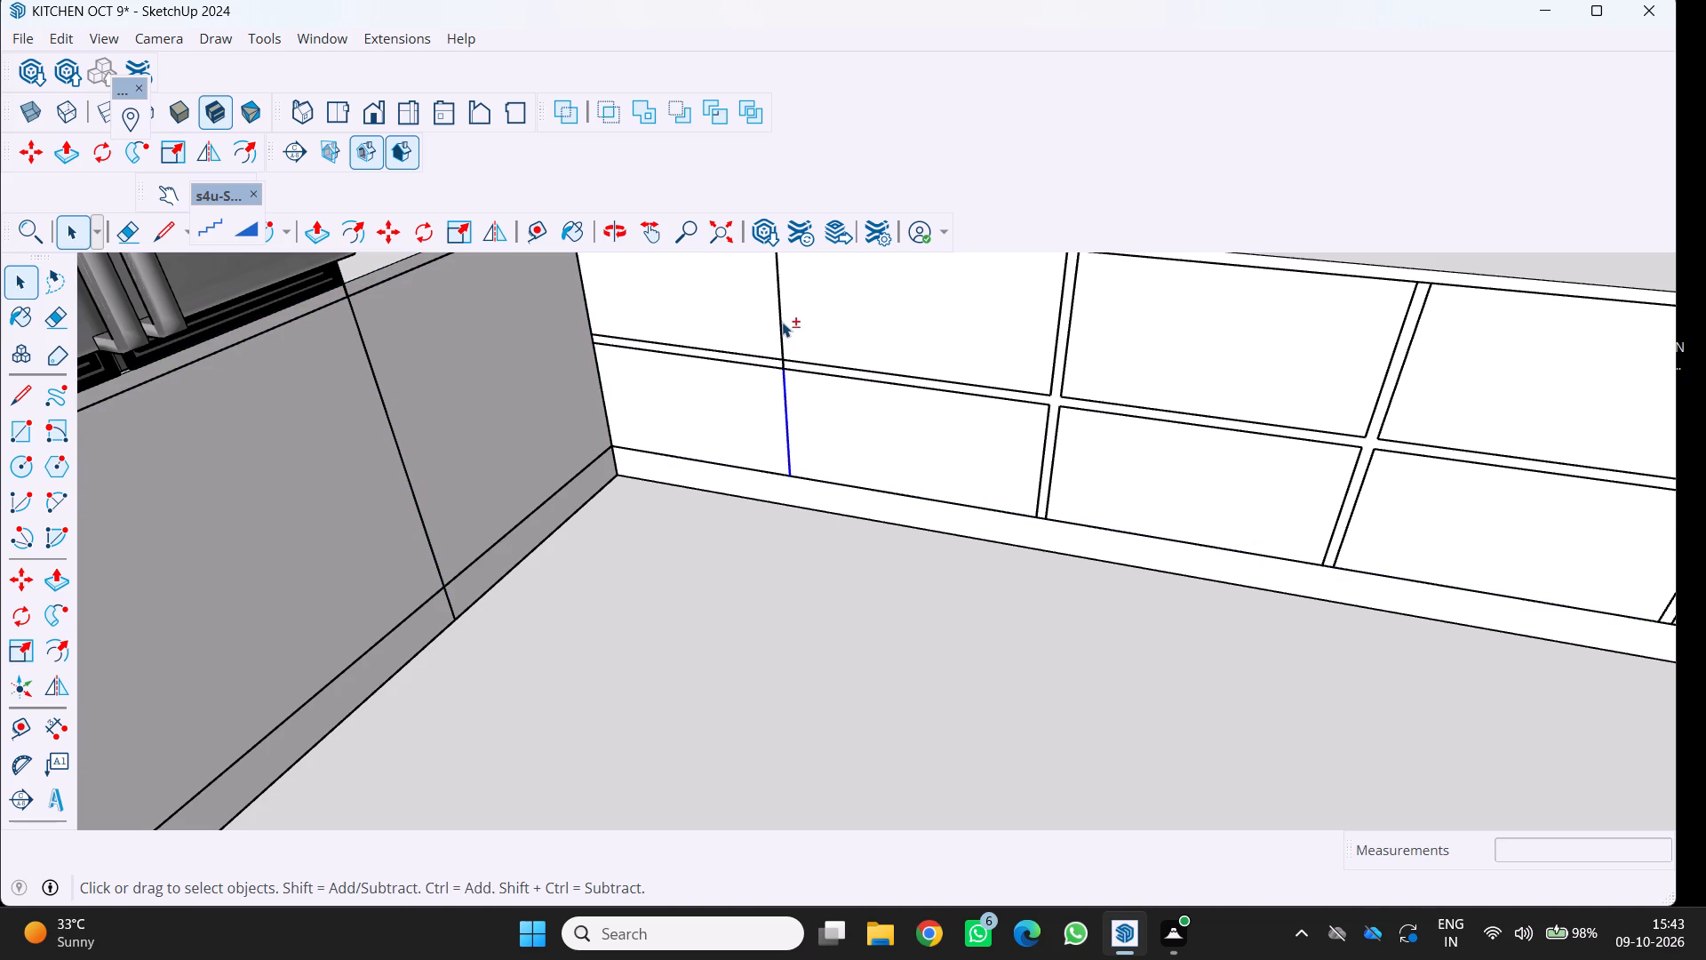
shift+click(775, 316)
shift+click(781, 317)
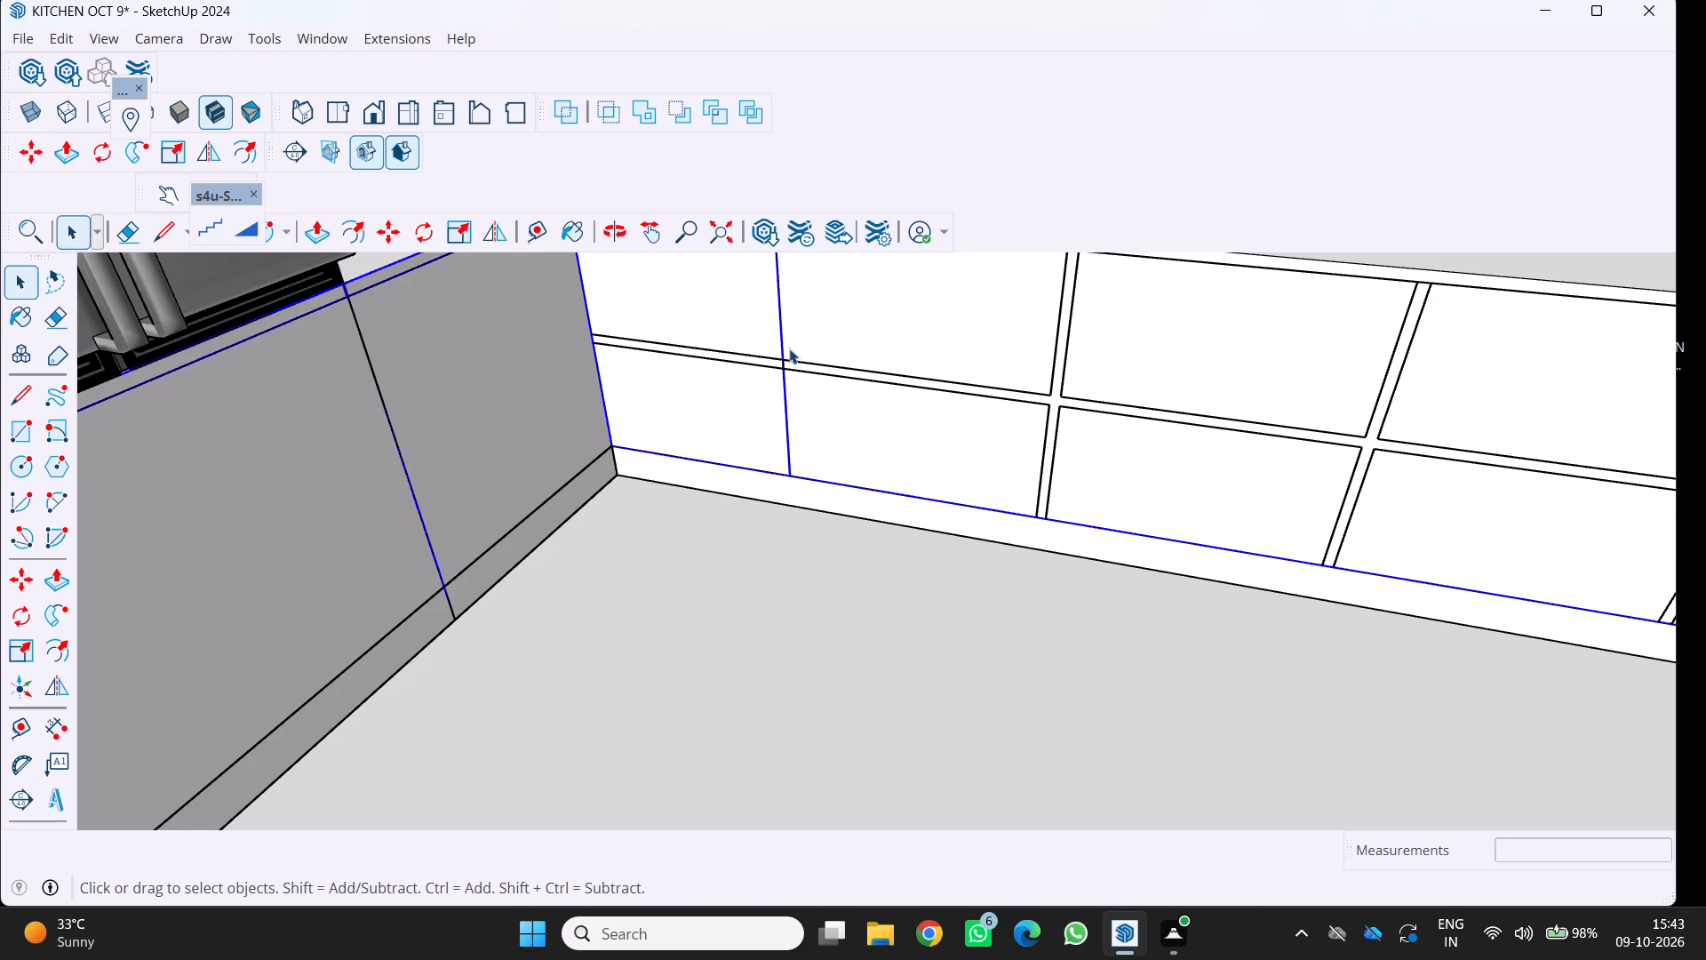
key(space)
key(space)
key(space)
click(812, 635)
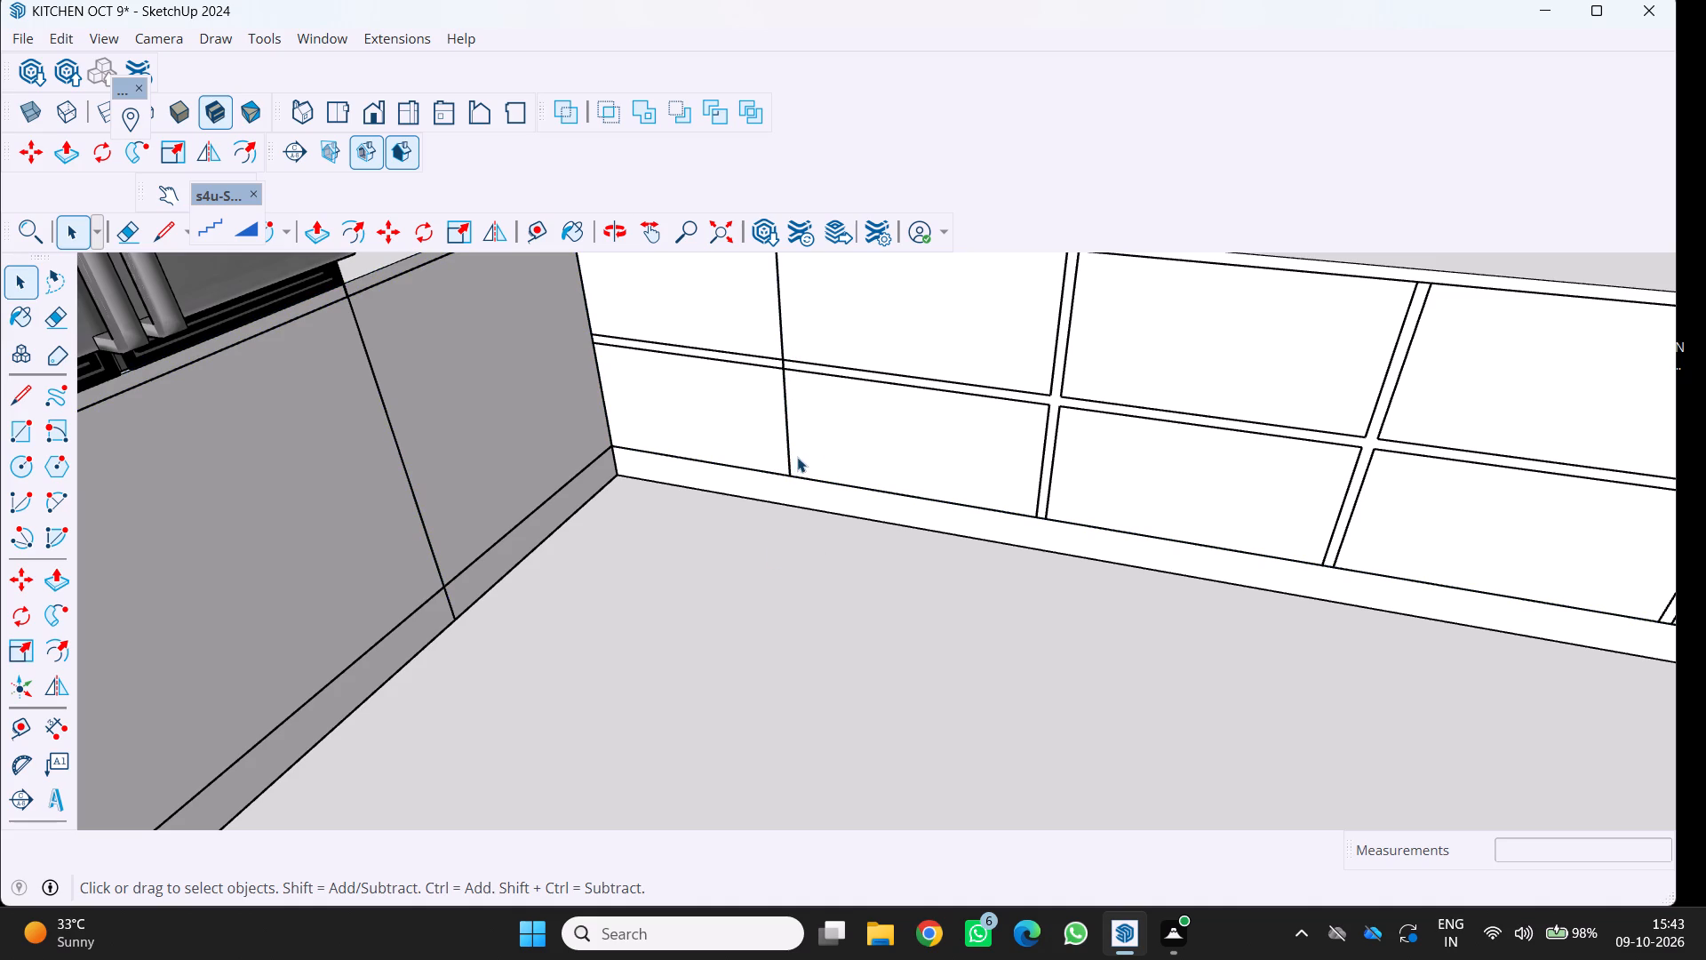
Copy the upper and lower segments of the side run's first divider line from the corner 1" towards the open end.
click(785, 414)
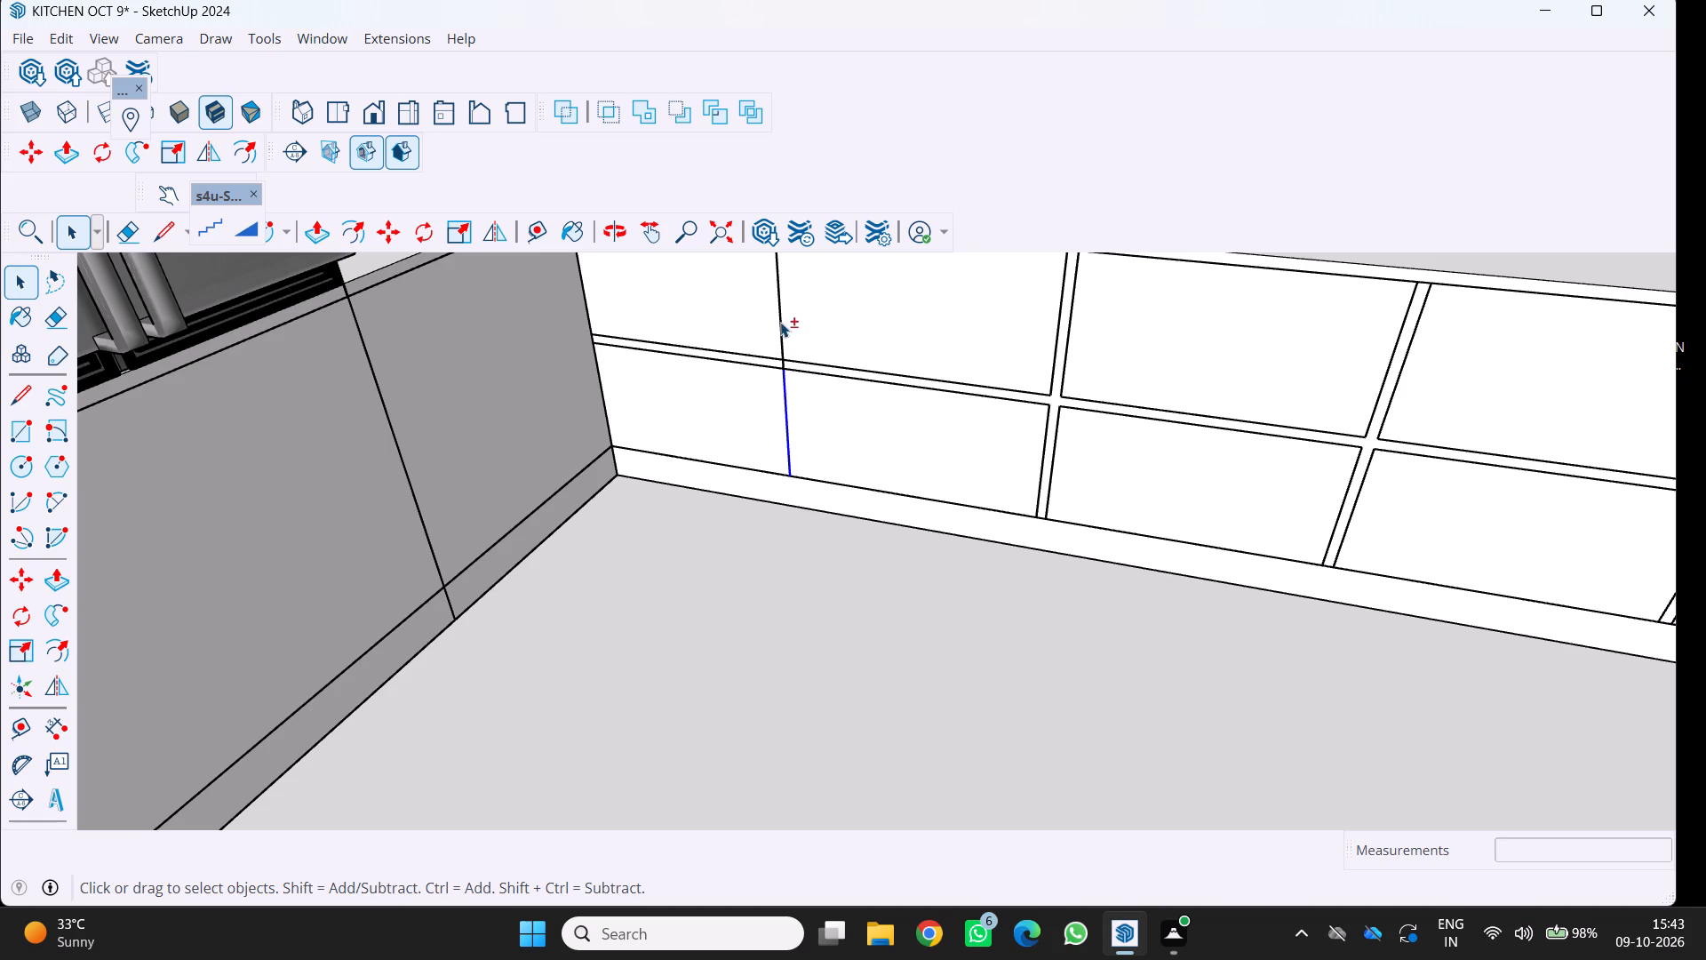
shift+click(780, 322)
key(m)
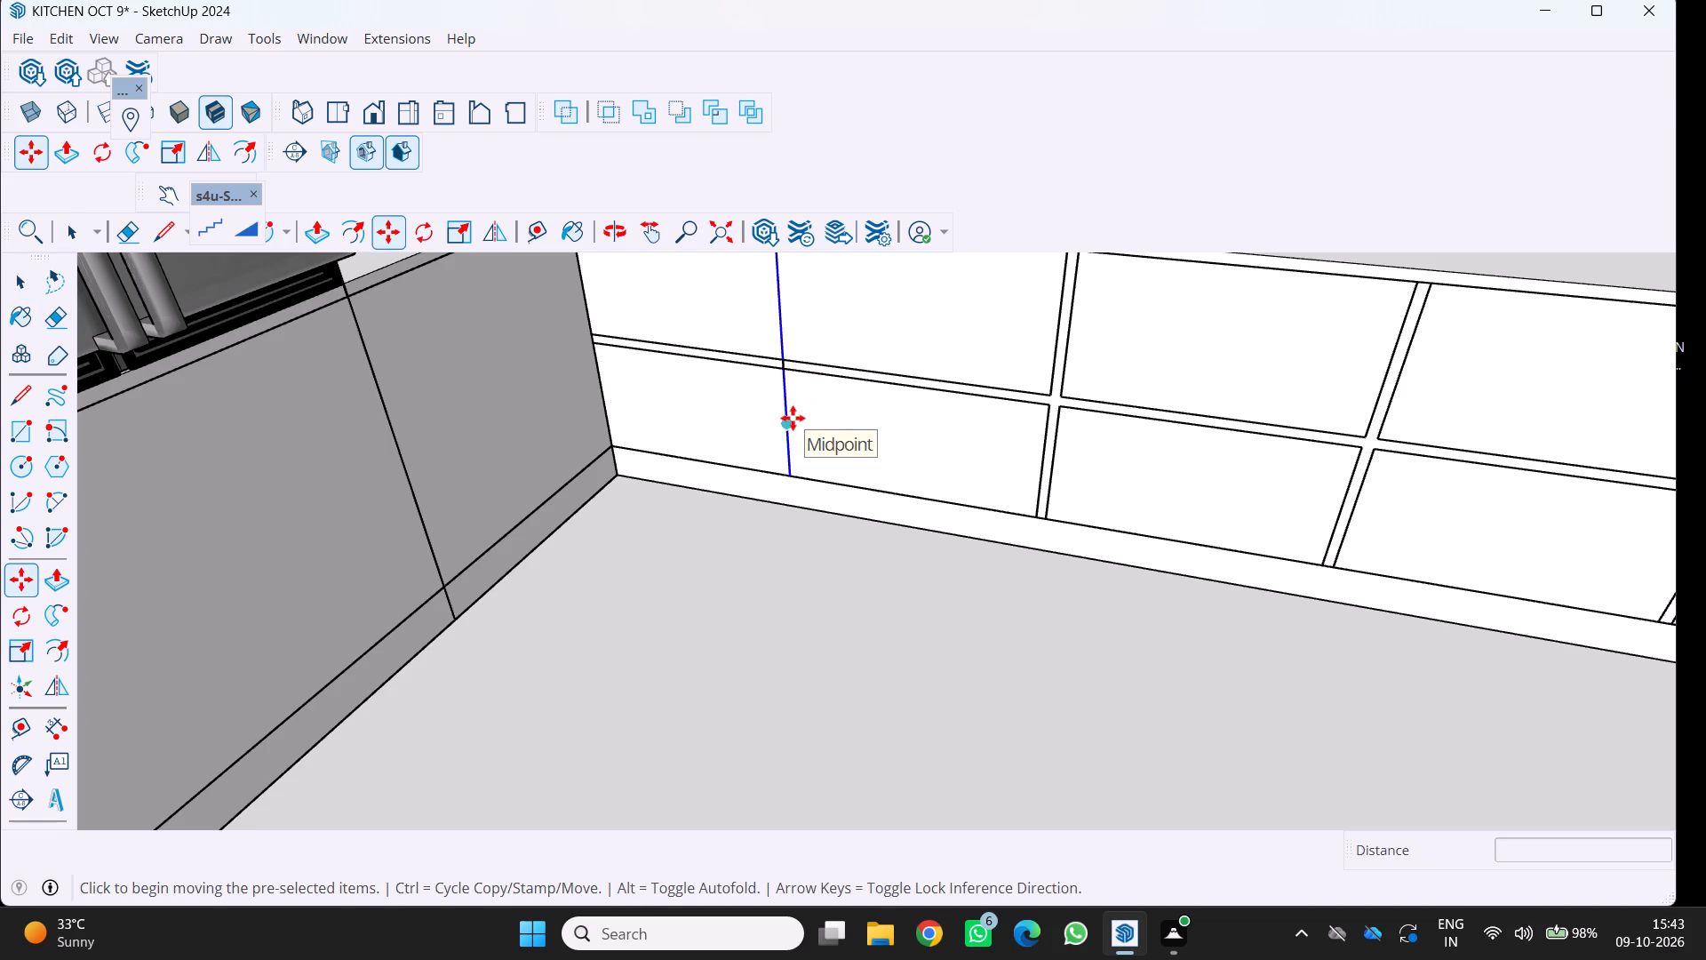
scroll(817, 429, up, 6)
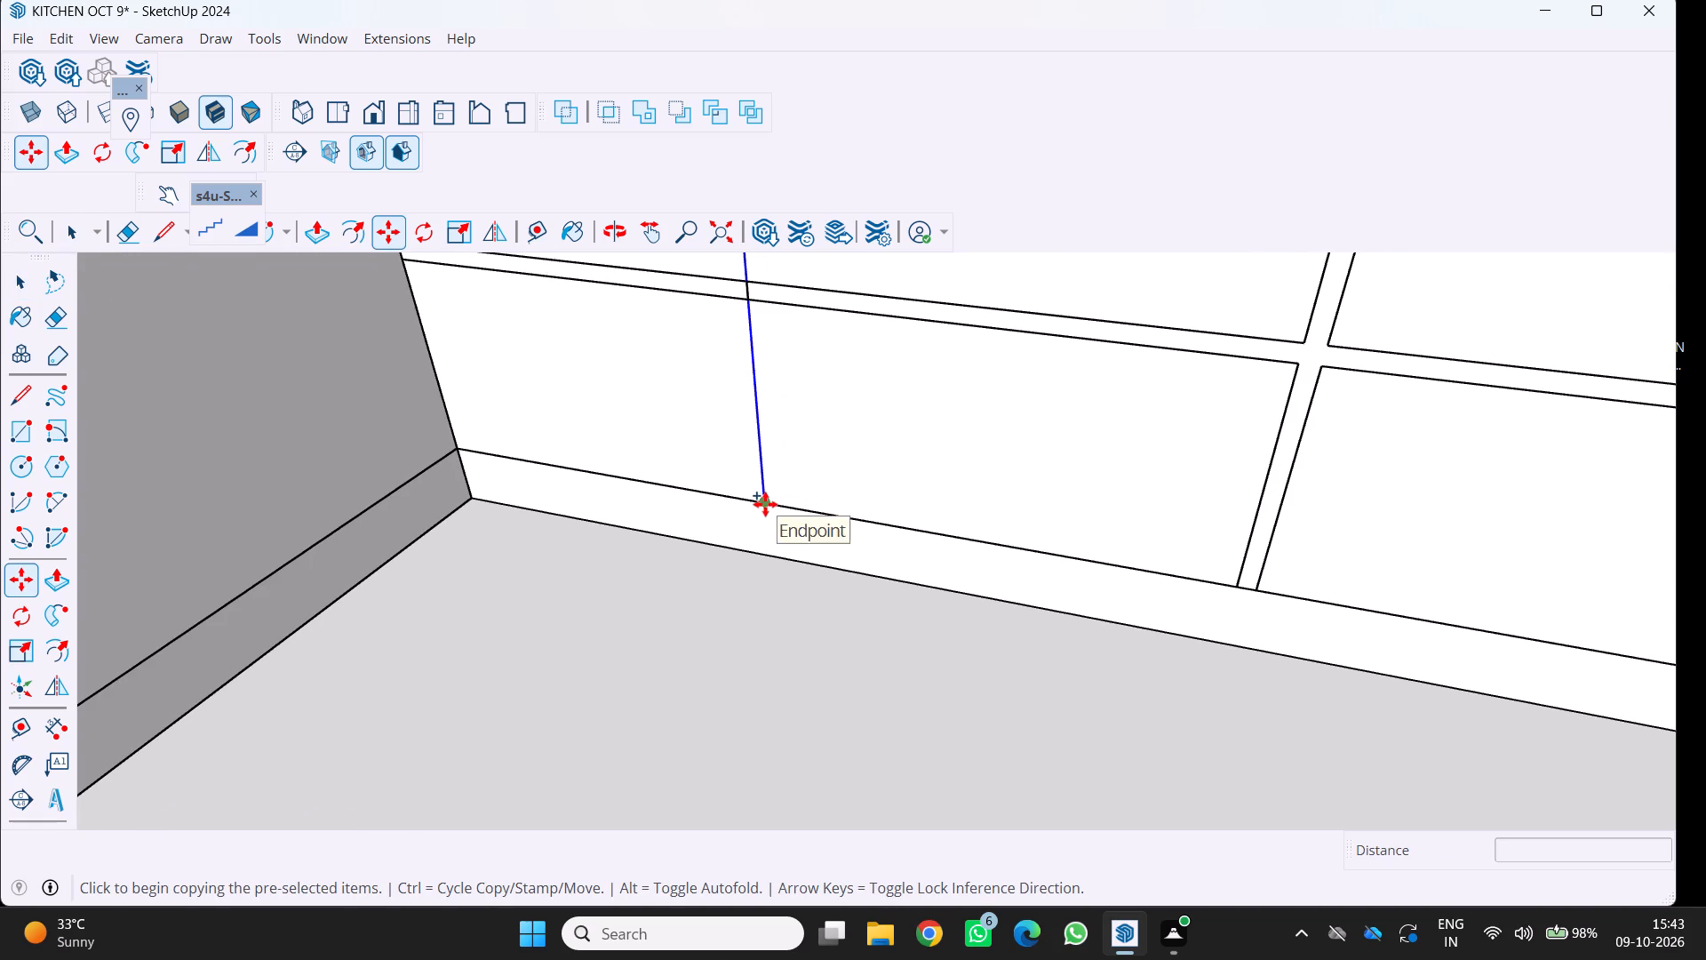
click(765, 504)
key(1)
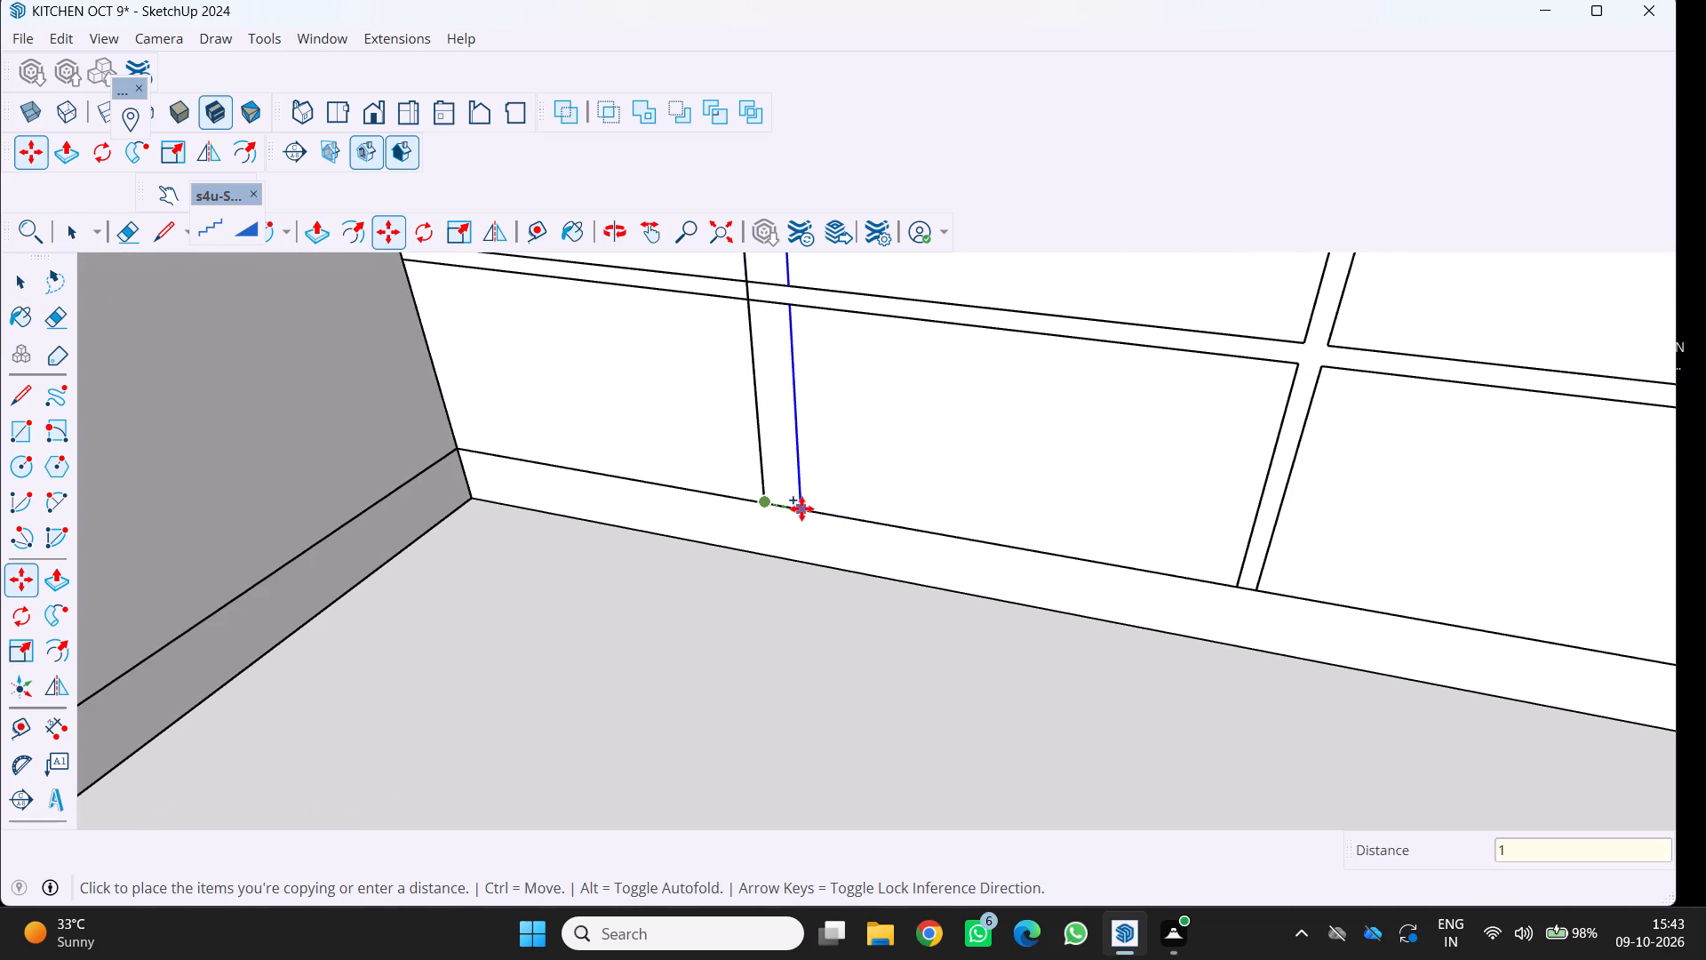
key(Return)
Erase the short line segments inside the gap crossing at the side run's first divider from the corner.
scroll(730, 516, down, 5)
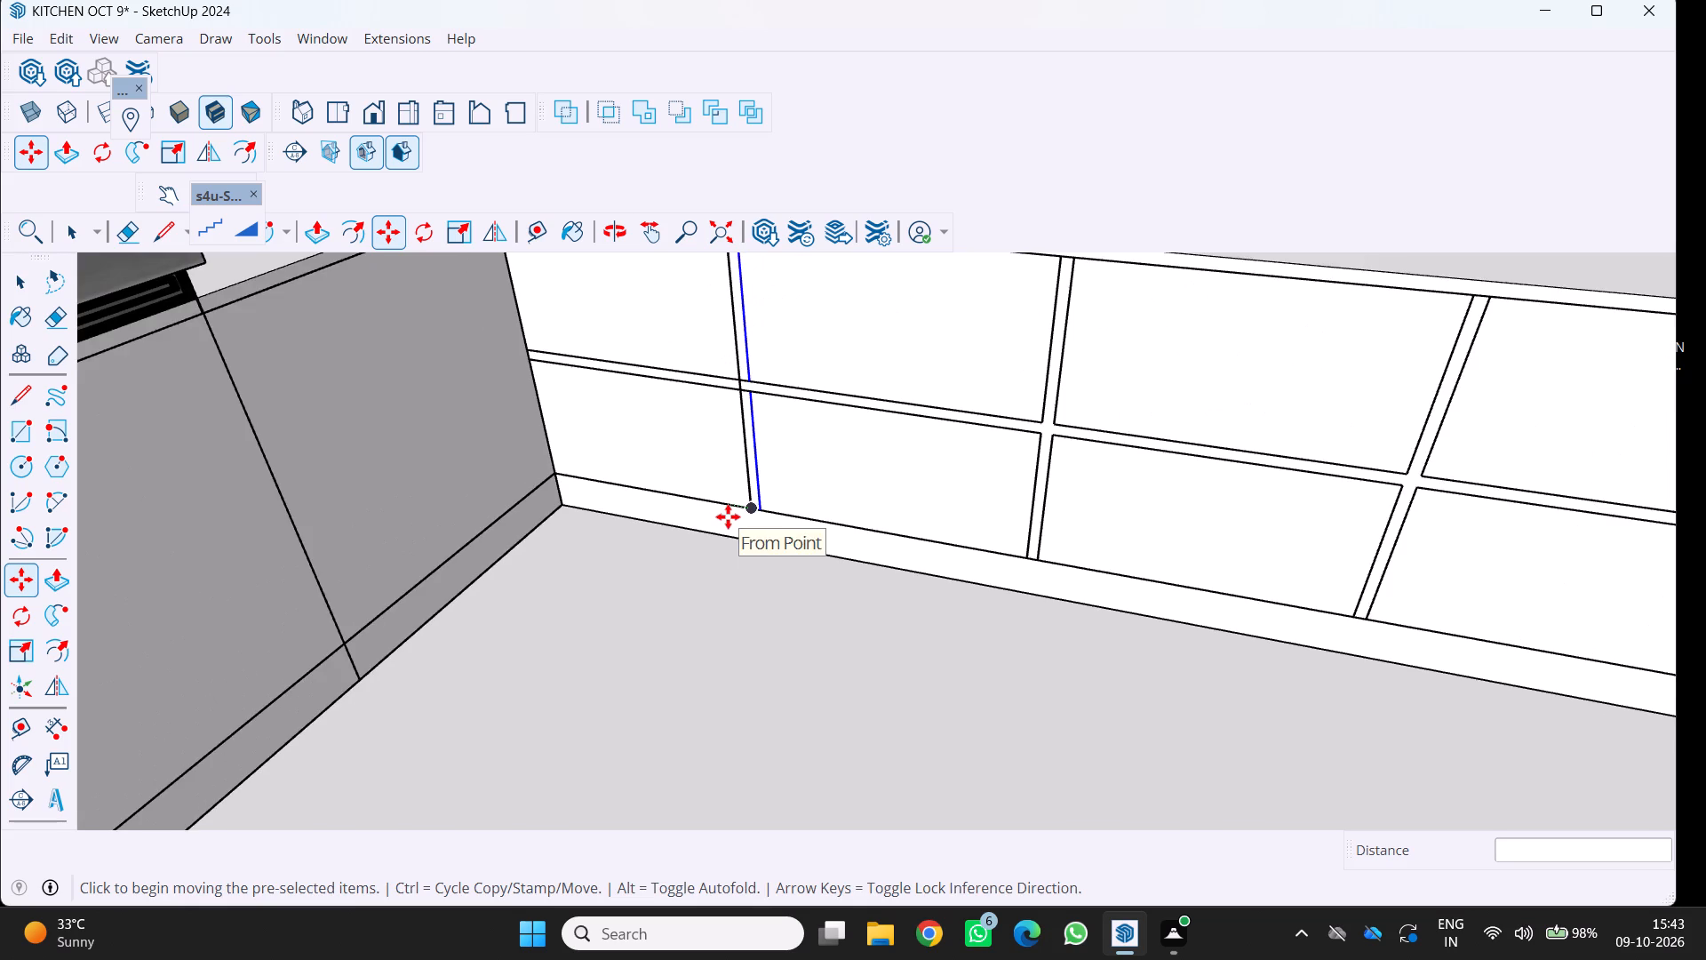
middle_drag(728, 516, 776, 520)
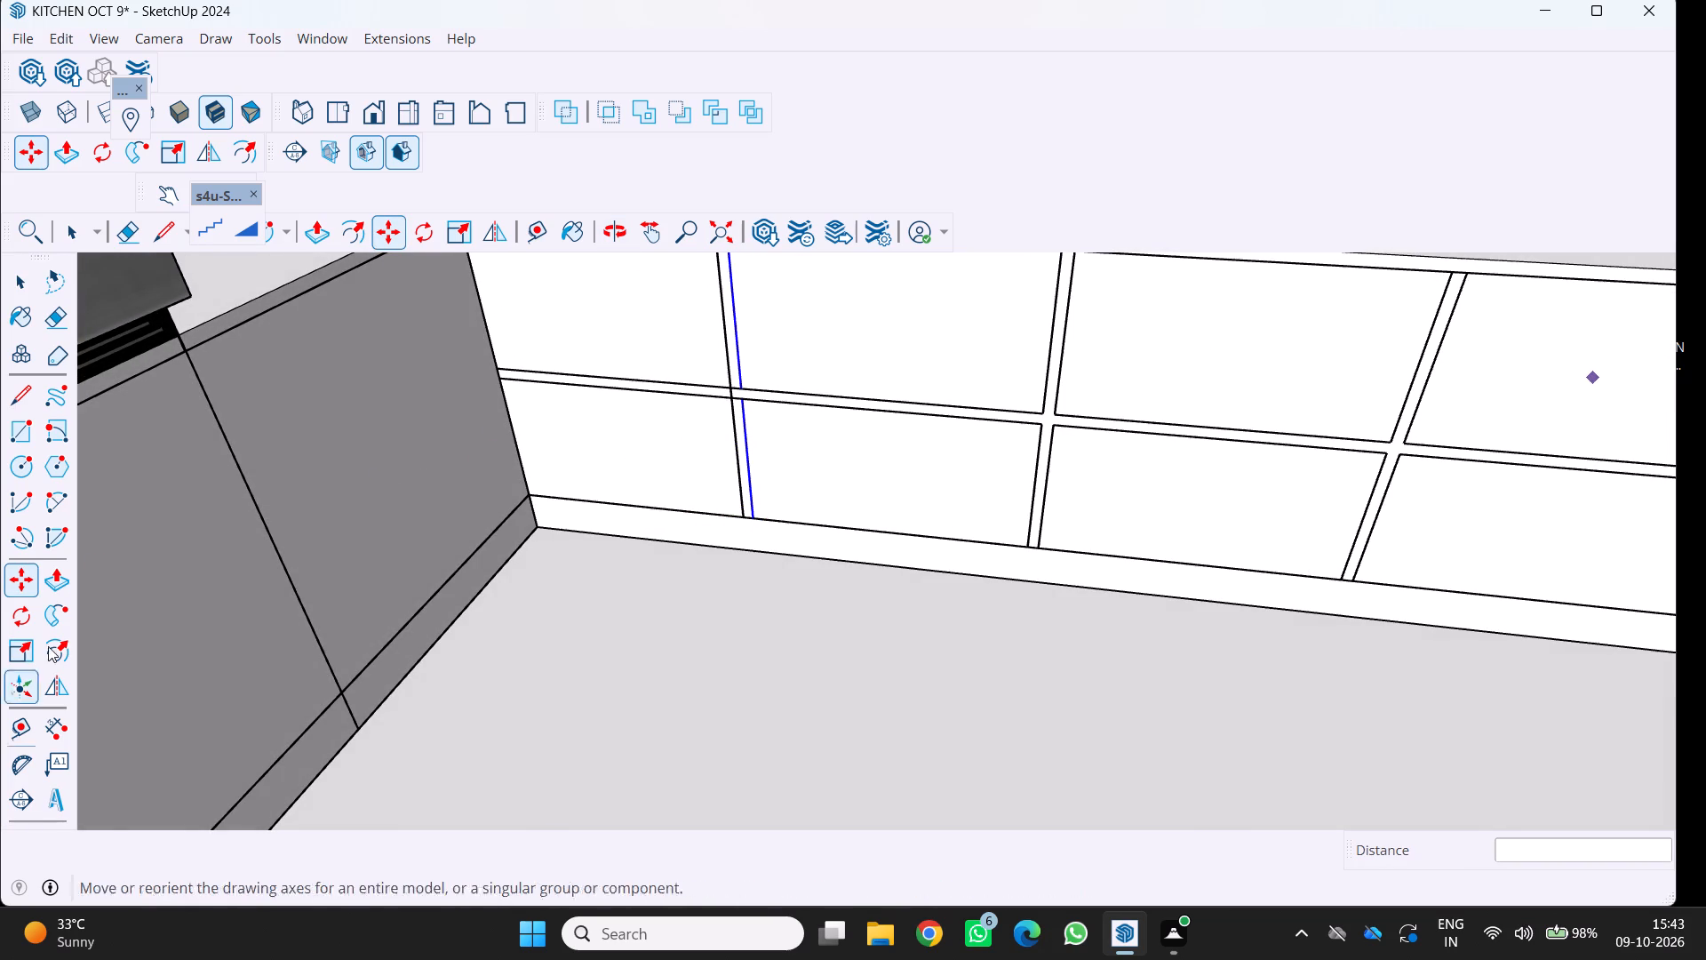
click(121, 226)
scroll(592, 420, up, 2)
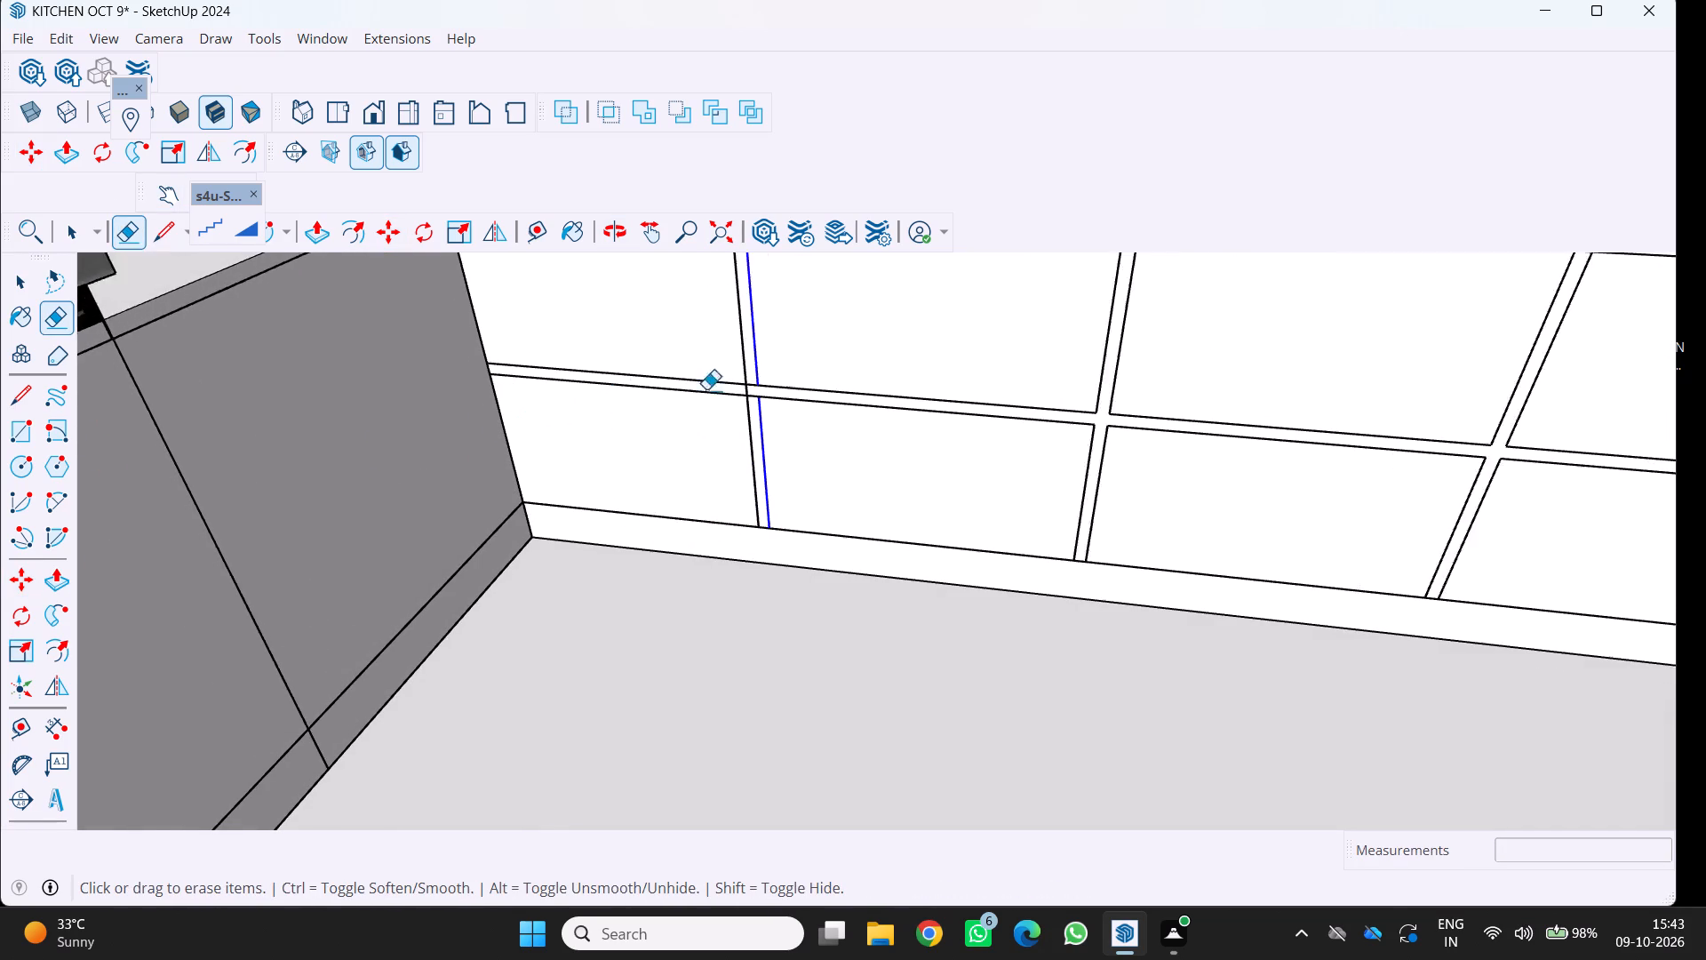
scroll(706, 389, up, 2)
scroll(544, 468, up, 3)
scroll(796, 394, up, 1)
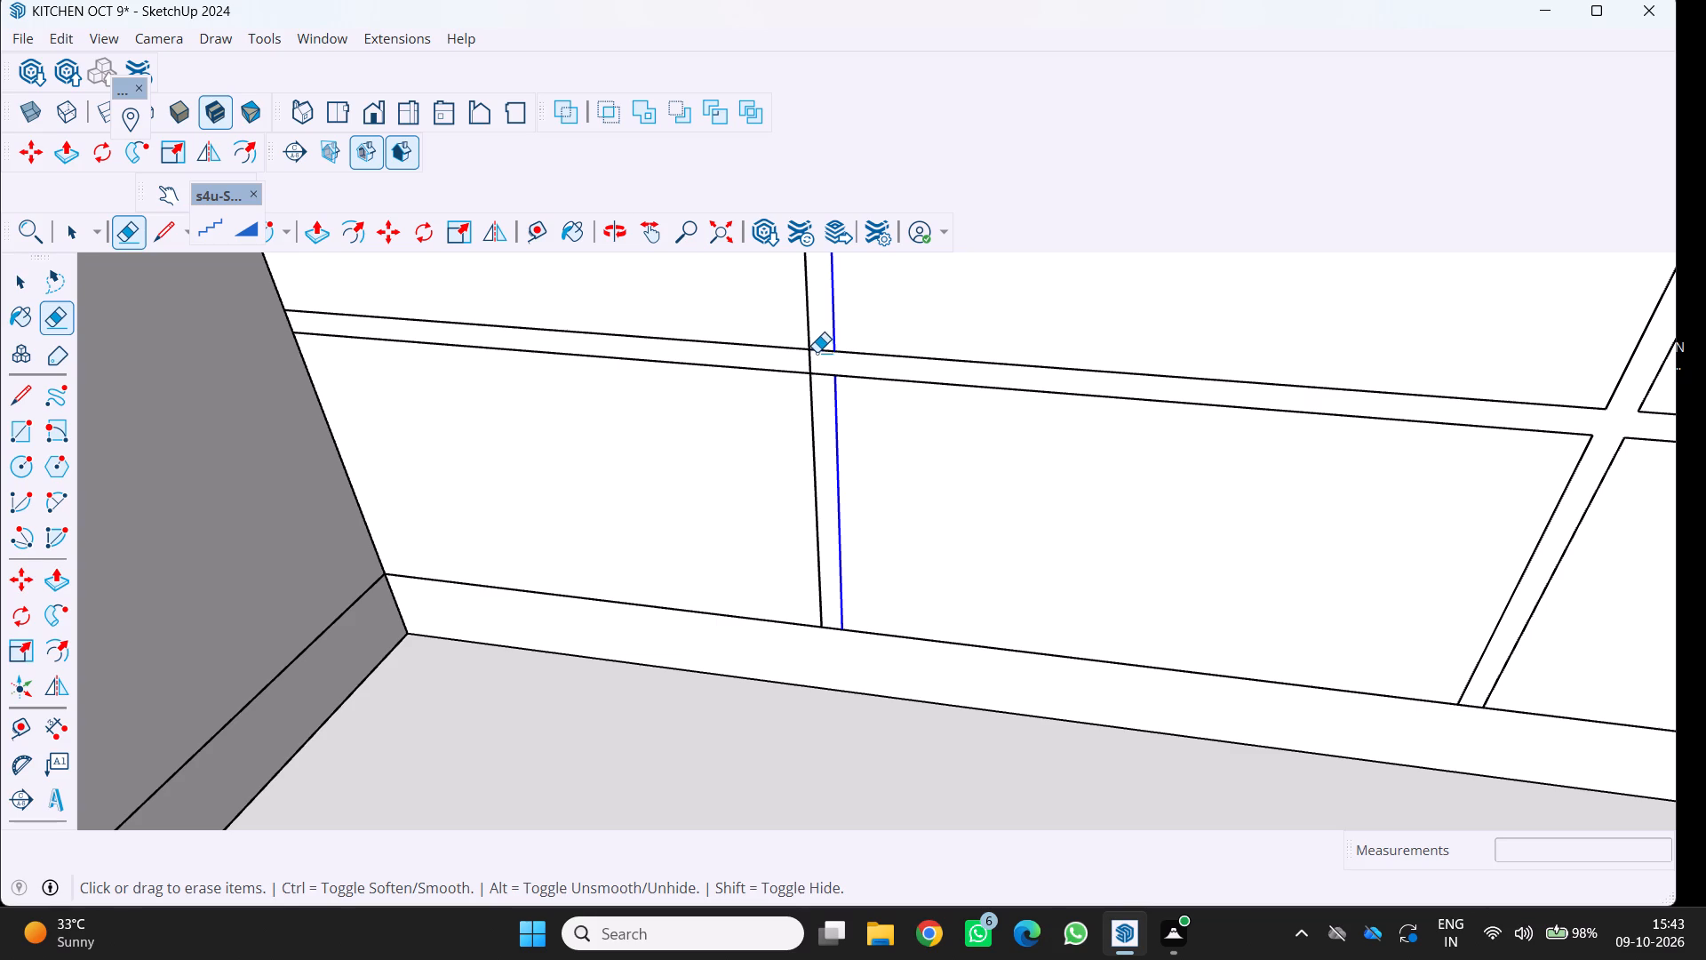
click(817, 352)
click(823, 380)
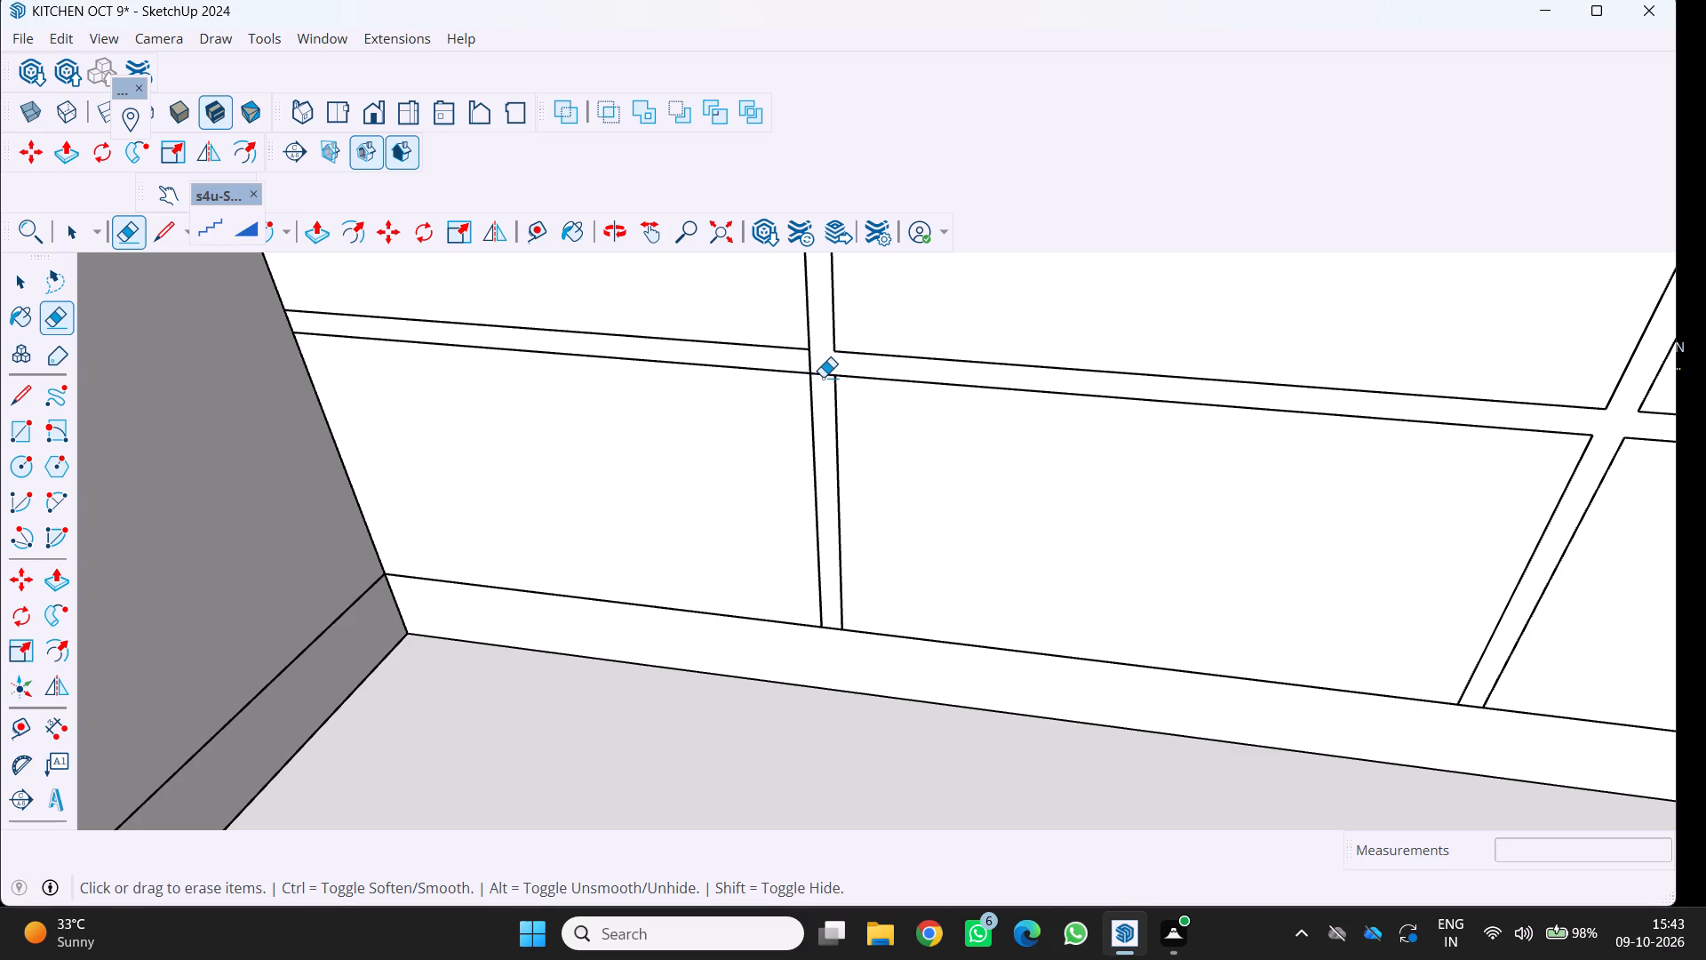
click(823, 377)
click(809, 364)
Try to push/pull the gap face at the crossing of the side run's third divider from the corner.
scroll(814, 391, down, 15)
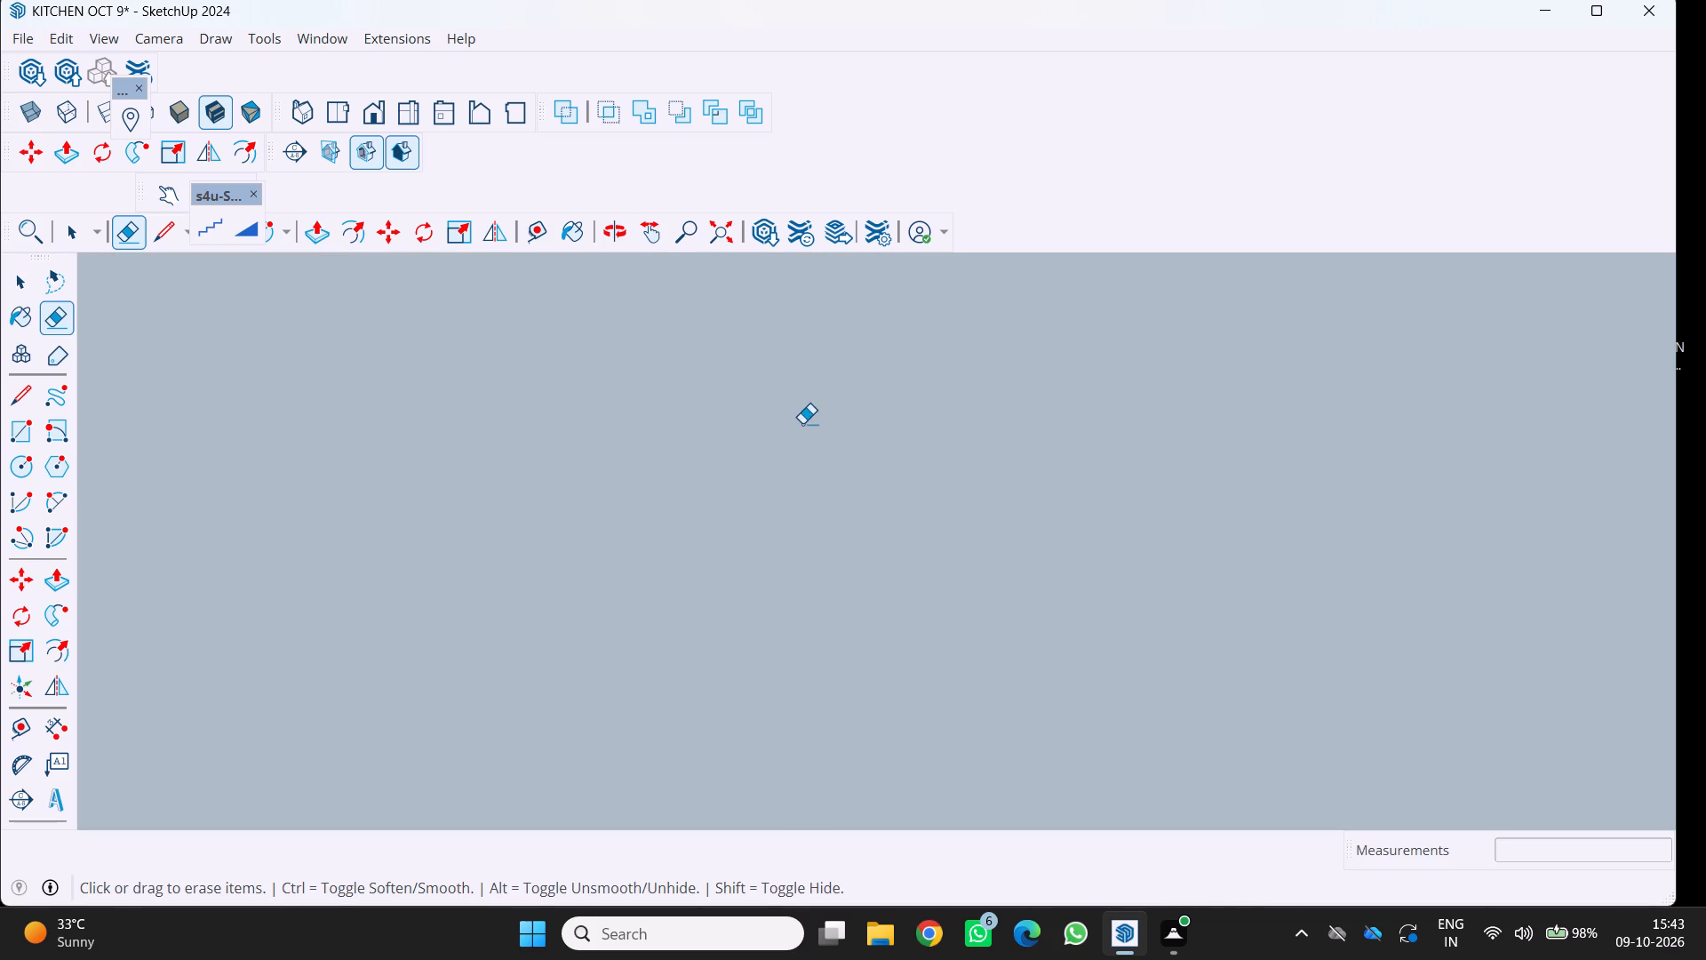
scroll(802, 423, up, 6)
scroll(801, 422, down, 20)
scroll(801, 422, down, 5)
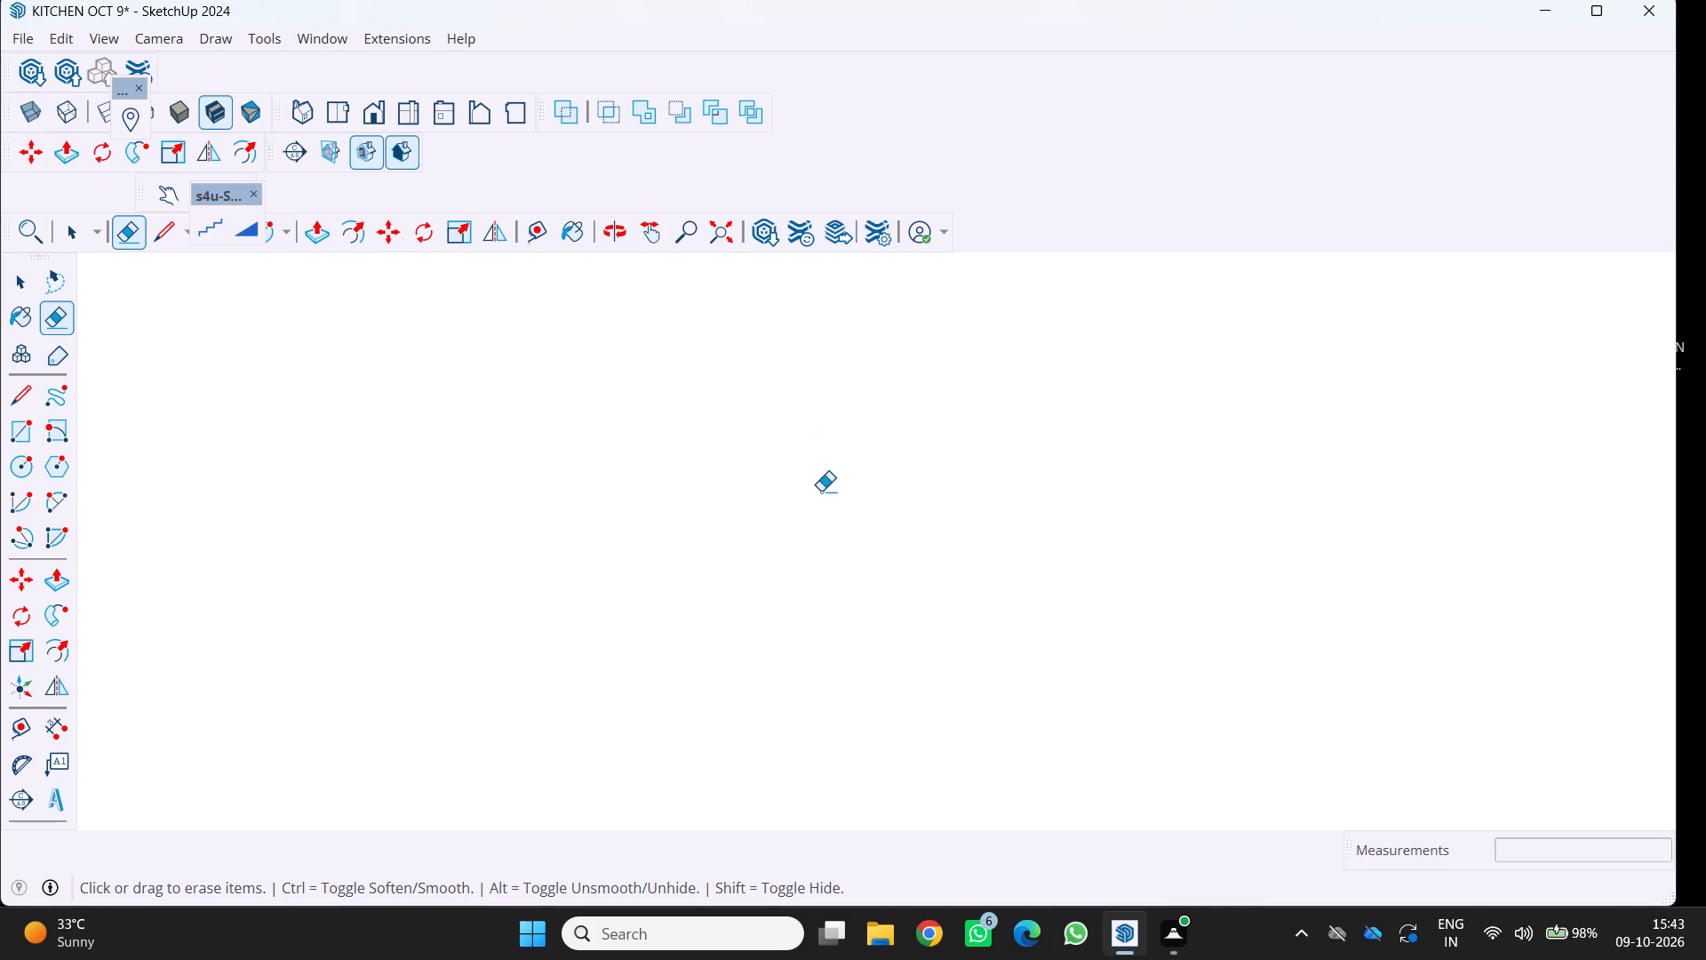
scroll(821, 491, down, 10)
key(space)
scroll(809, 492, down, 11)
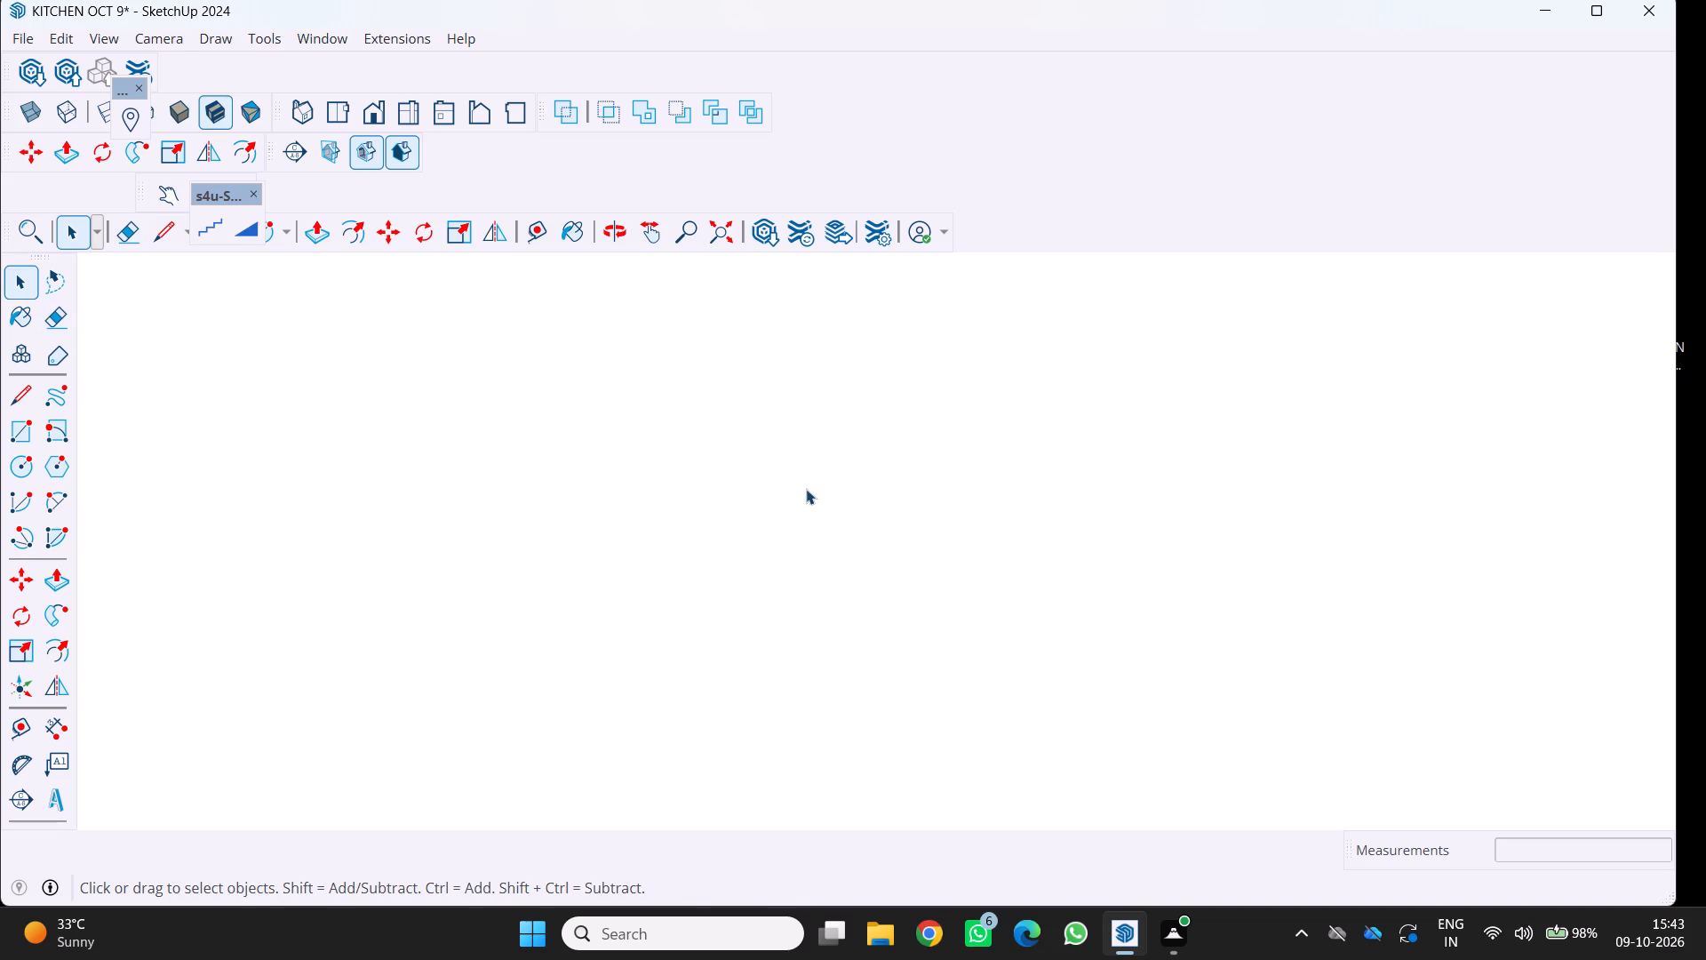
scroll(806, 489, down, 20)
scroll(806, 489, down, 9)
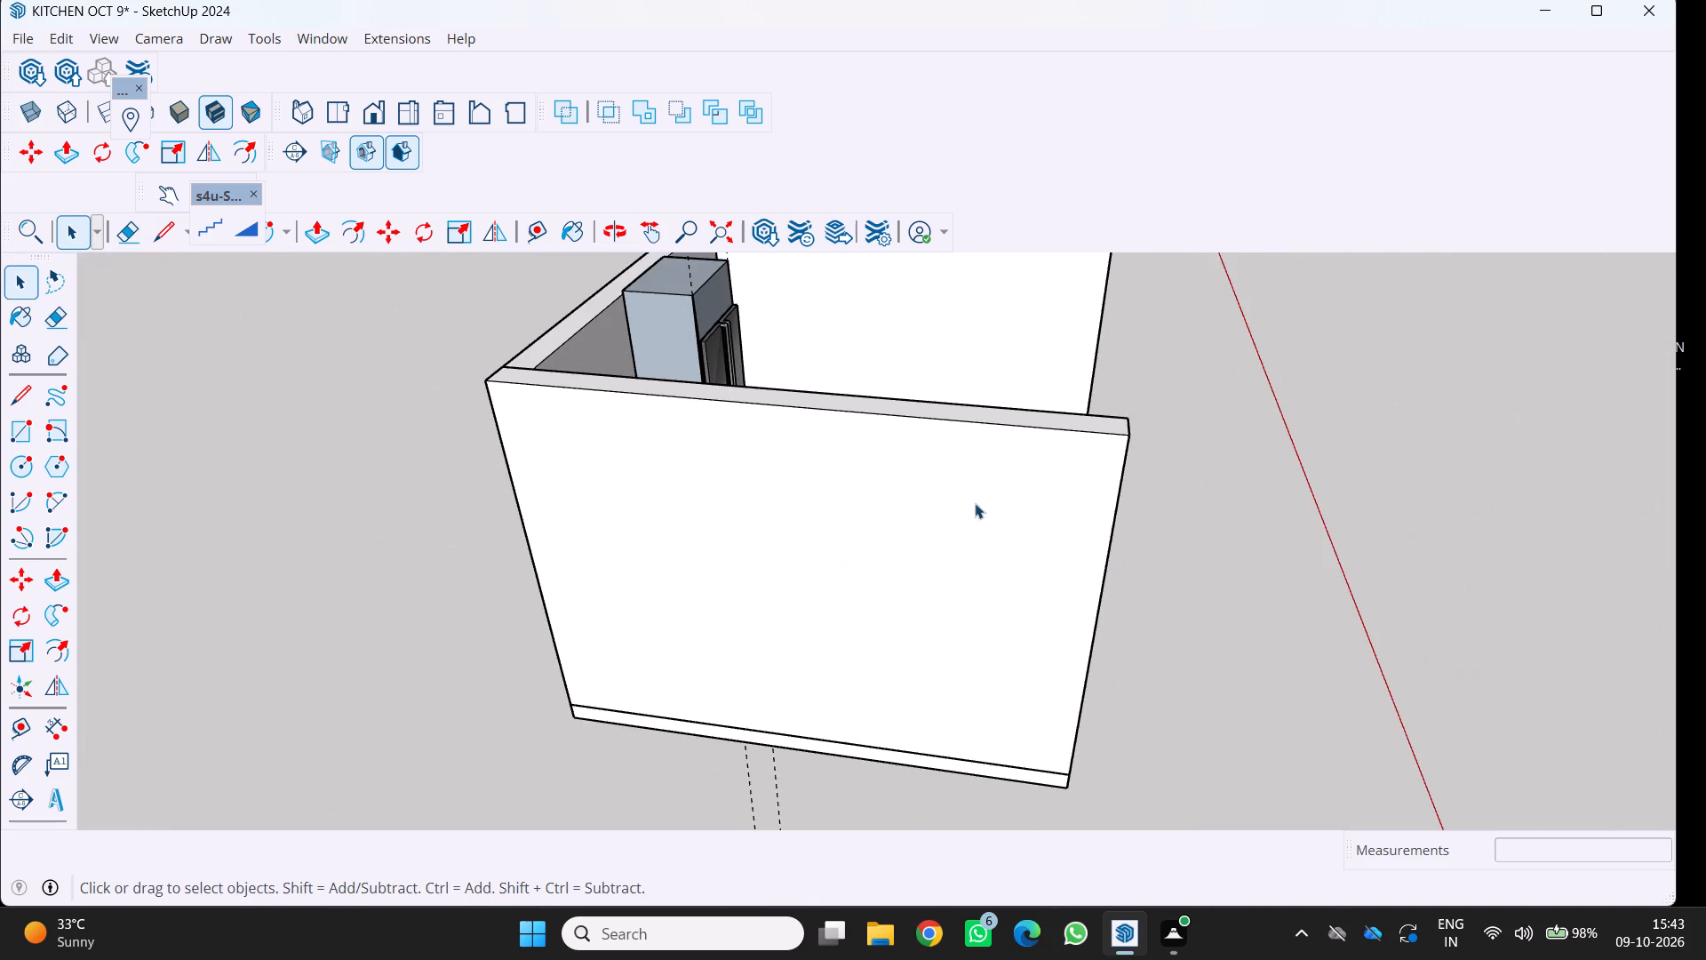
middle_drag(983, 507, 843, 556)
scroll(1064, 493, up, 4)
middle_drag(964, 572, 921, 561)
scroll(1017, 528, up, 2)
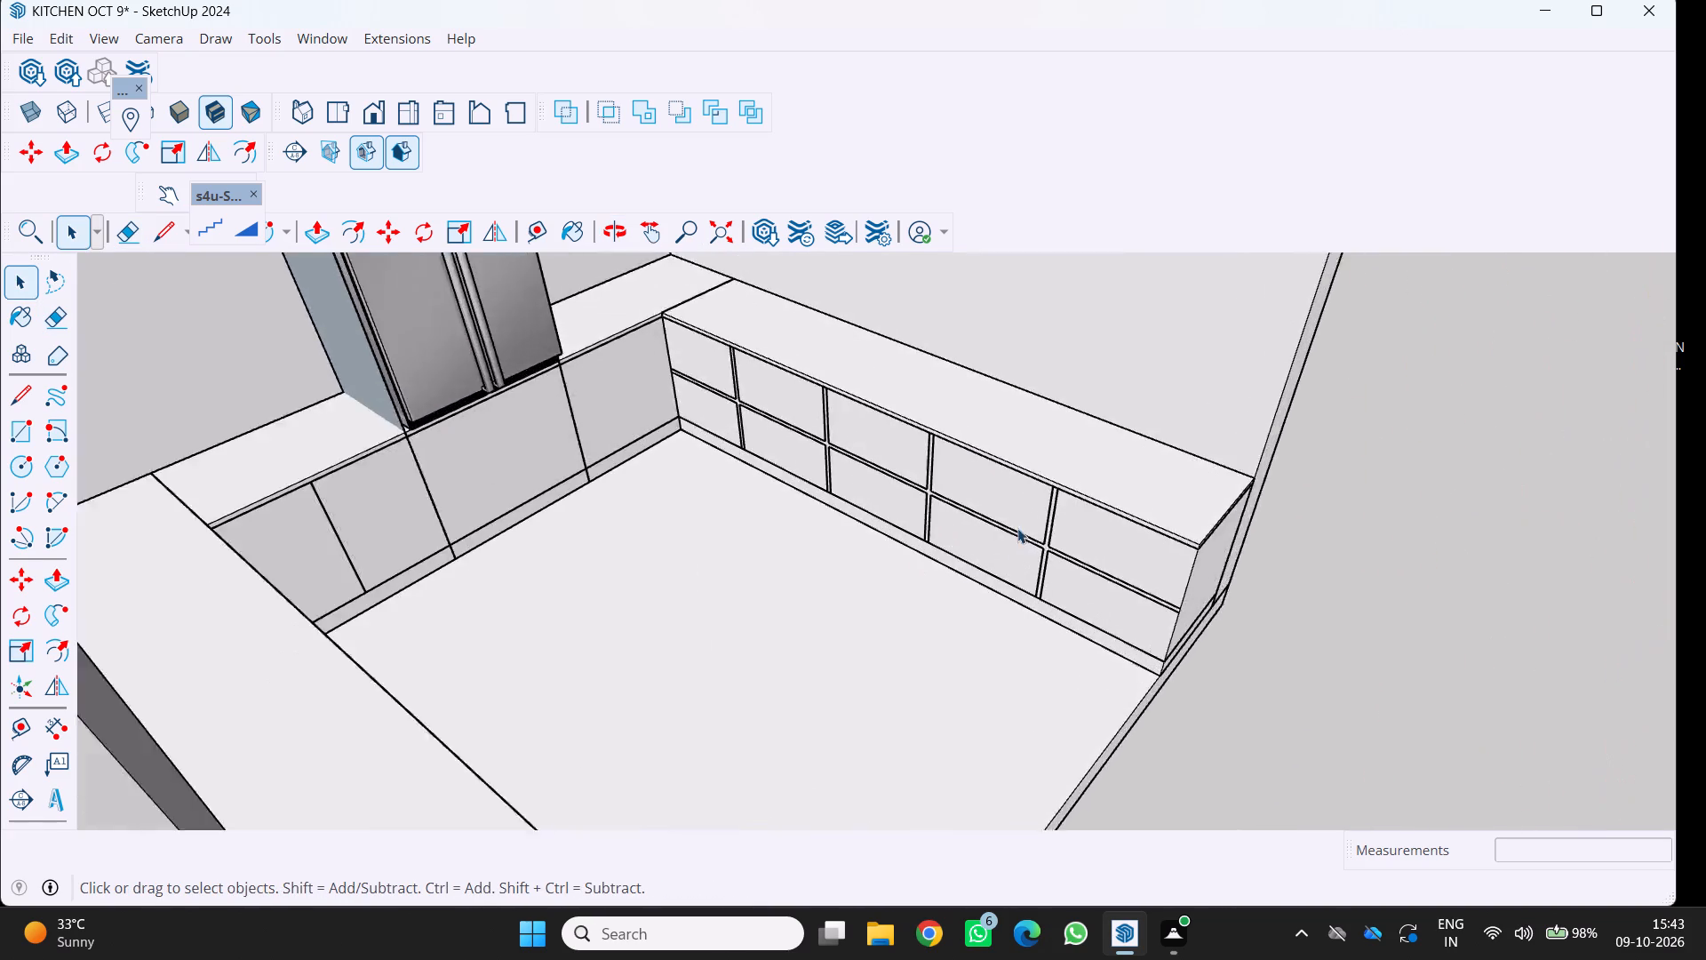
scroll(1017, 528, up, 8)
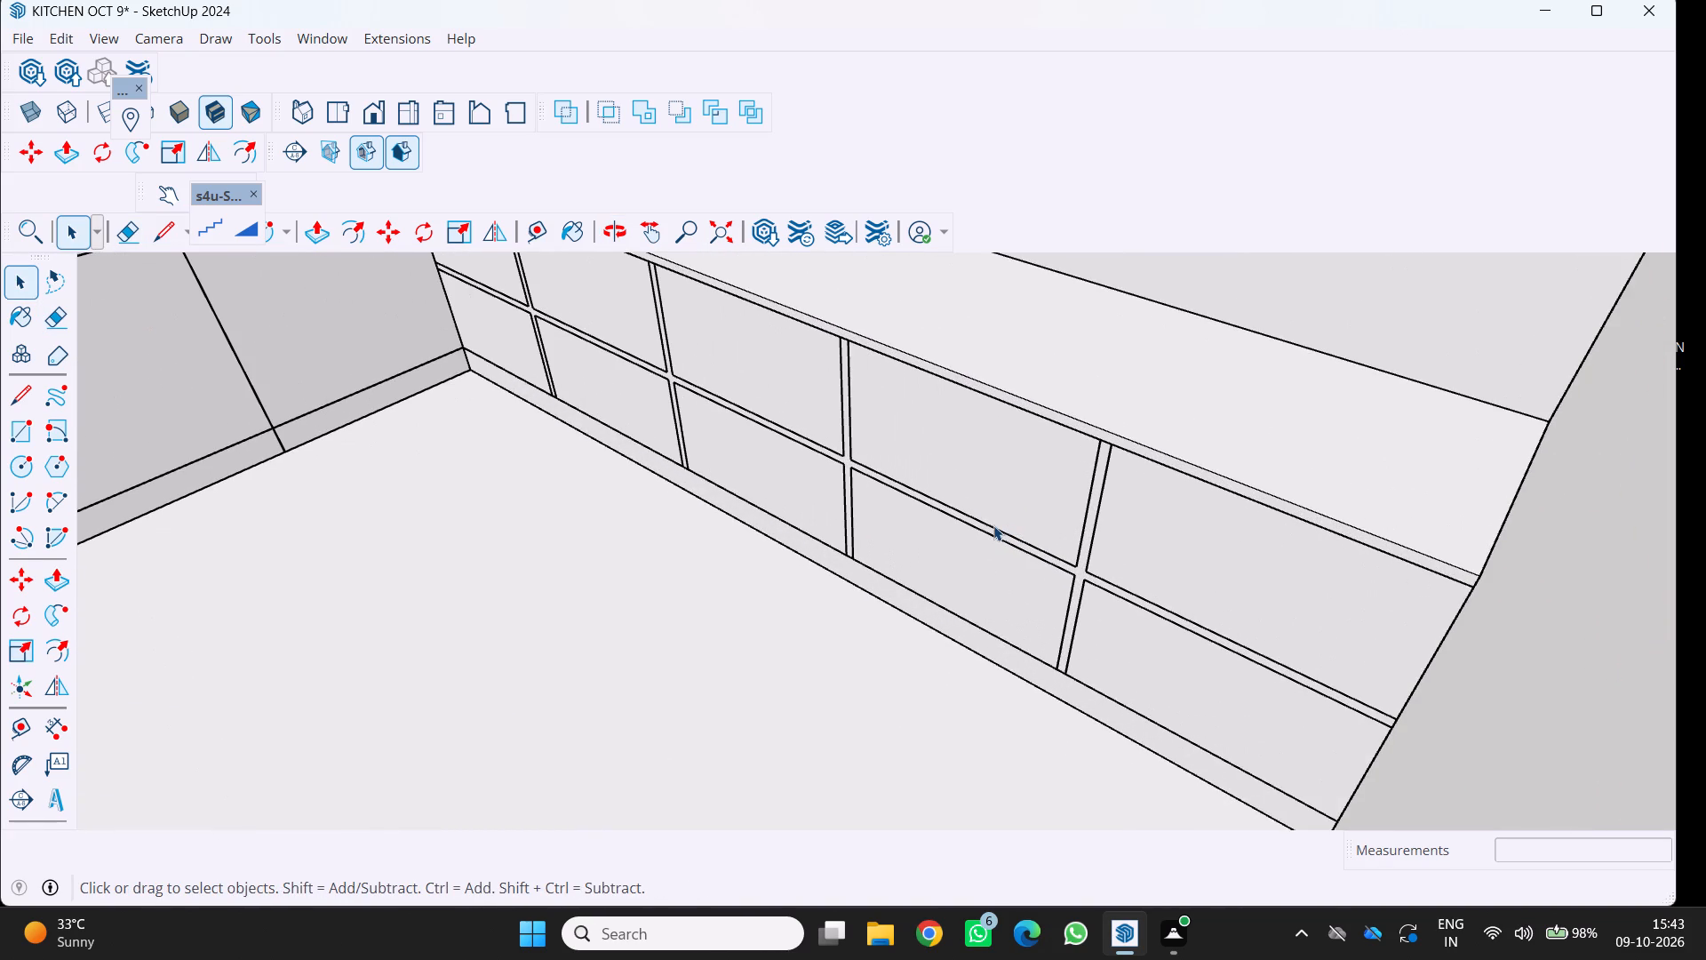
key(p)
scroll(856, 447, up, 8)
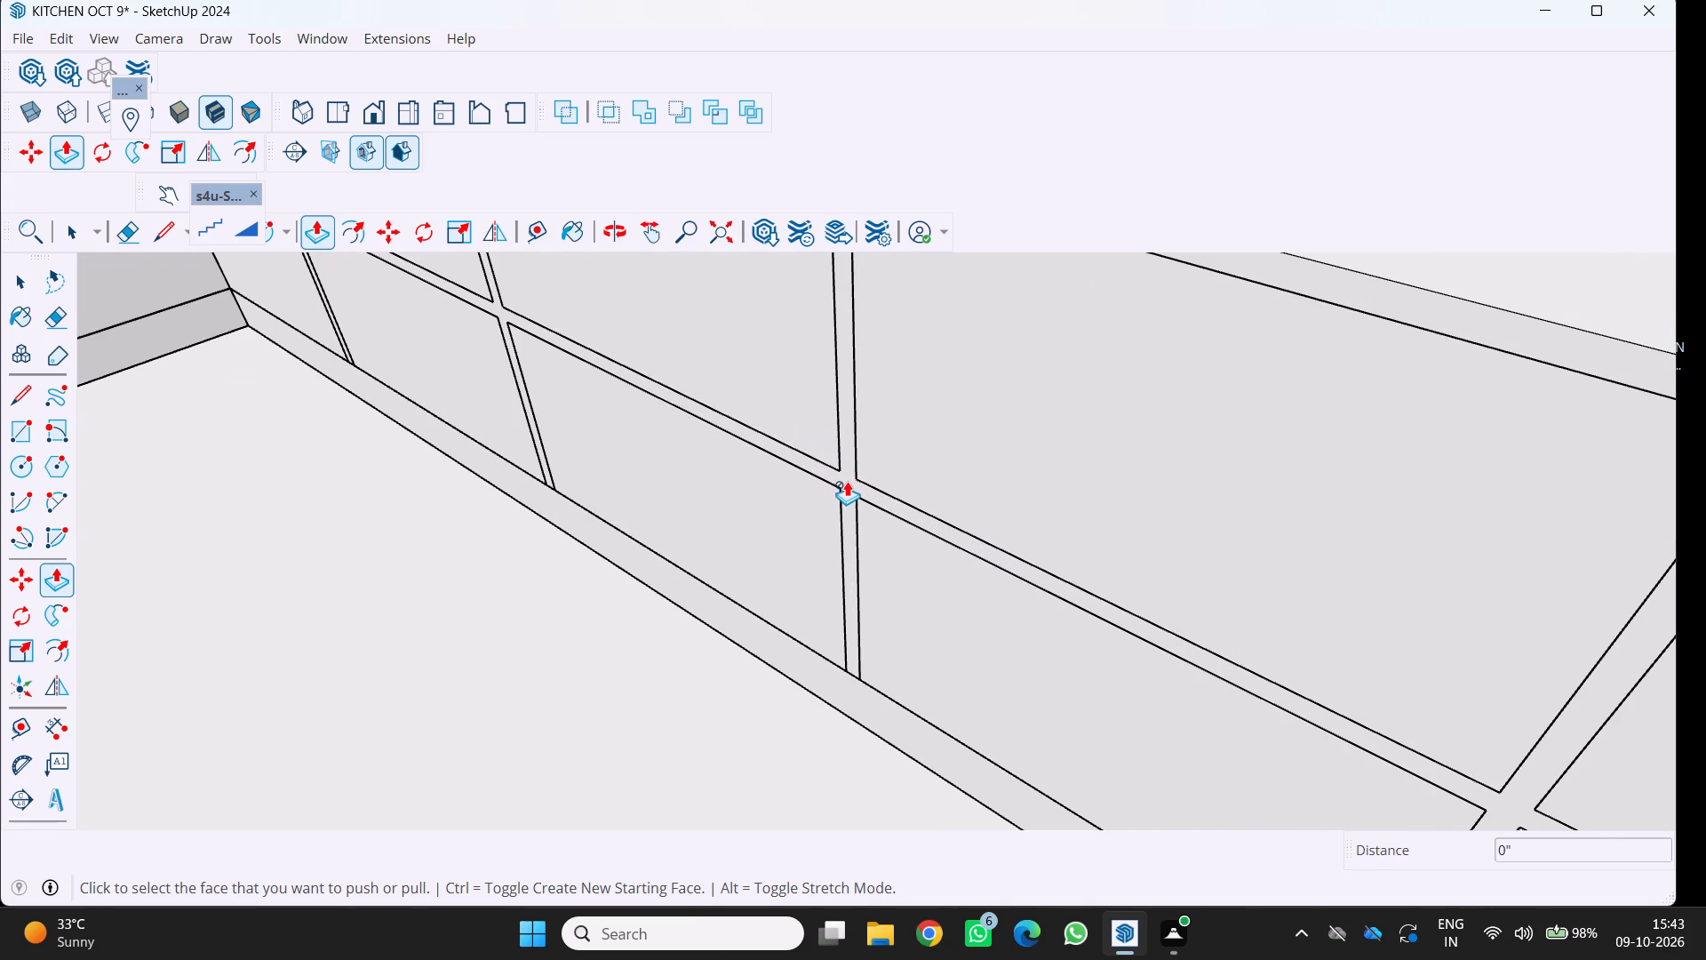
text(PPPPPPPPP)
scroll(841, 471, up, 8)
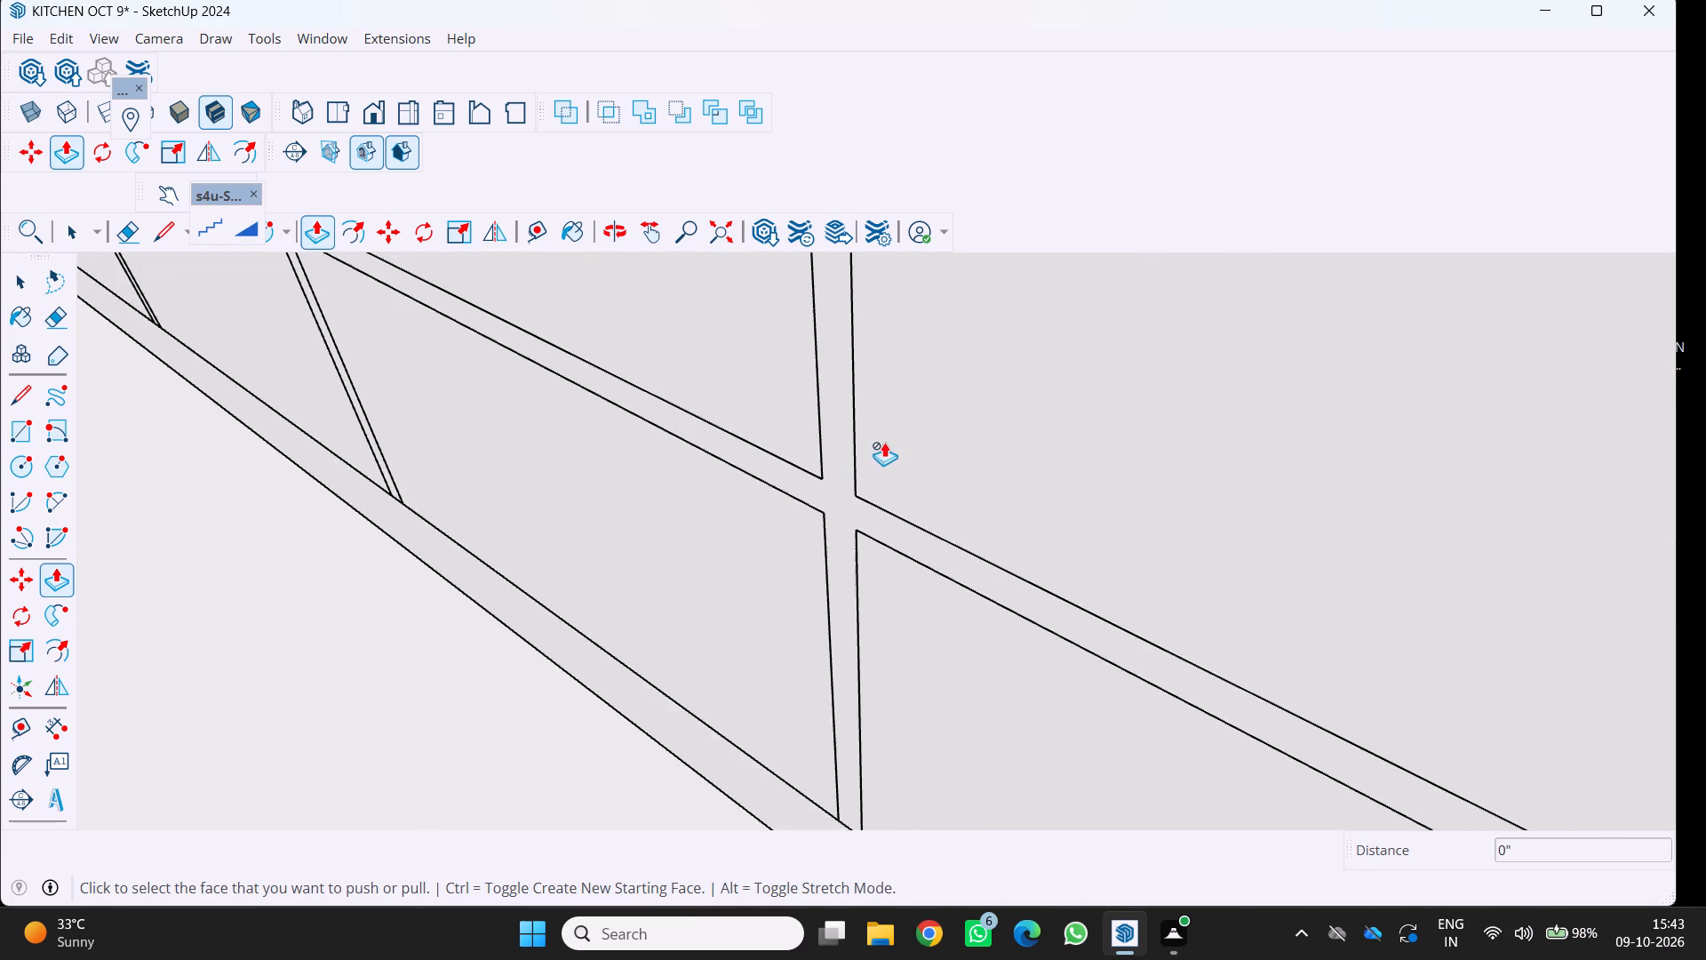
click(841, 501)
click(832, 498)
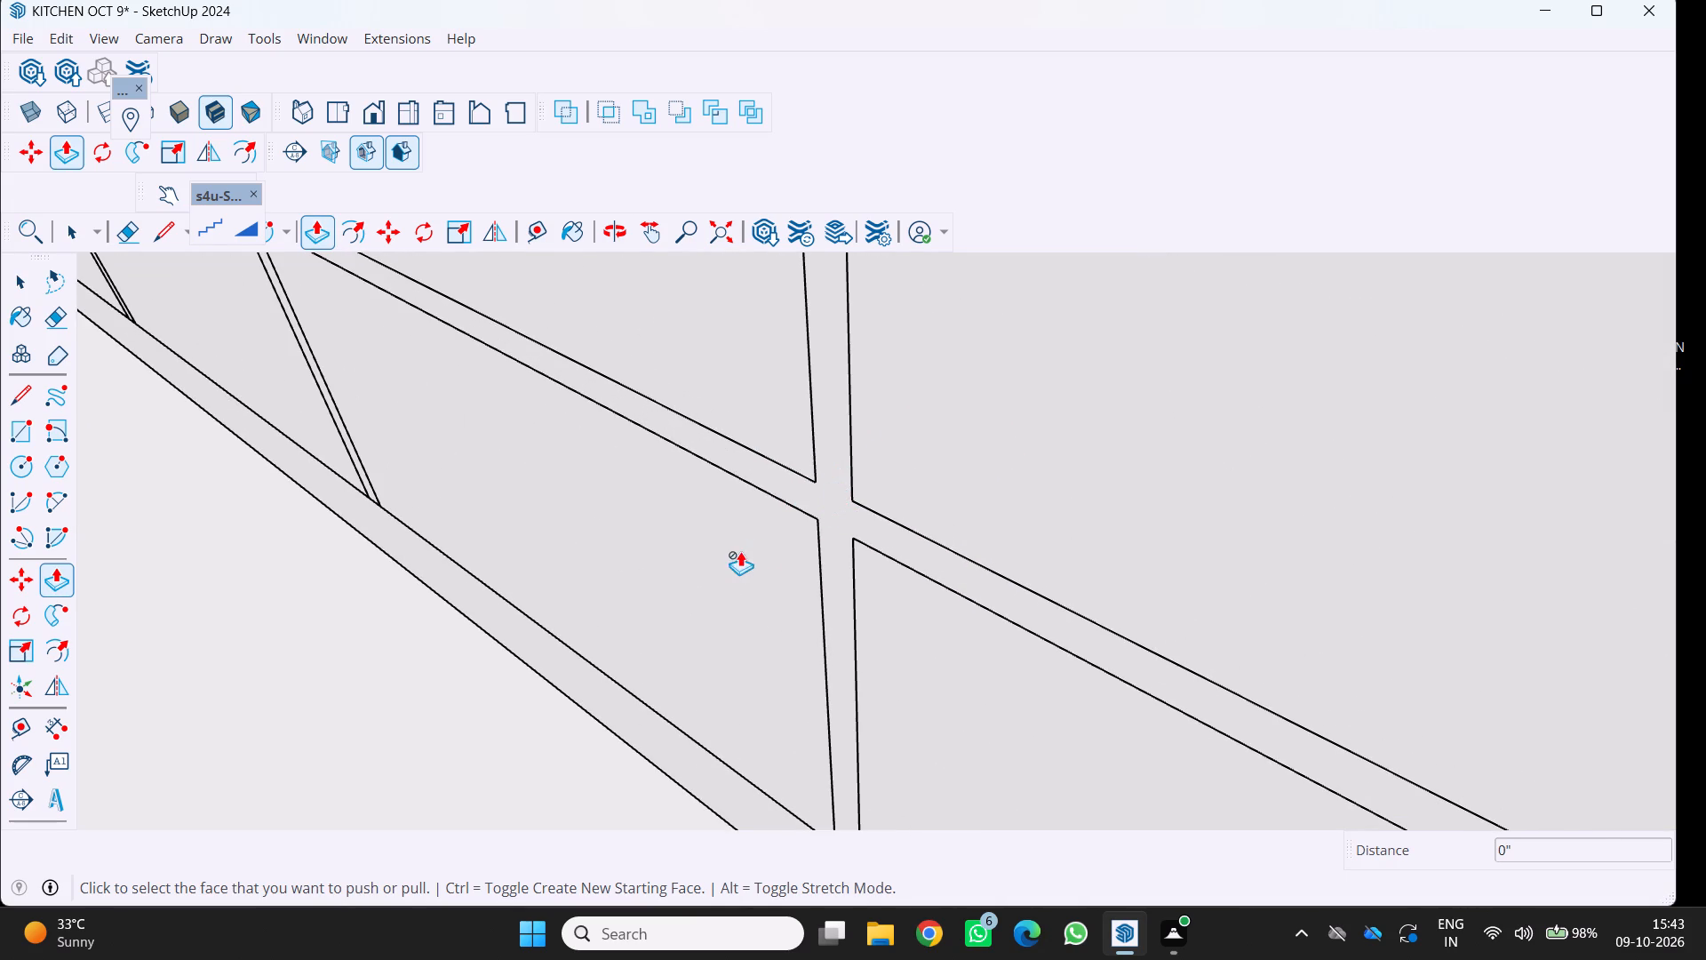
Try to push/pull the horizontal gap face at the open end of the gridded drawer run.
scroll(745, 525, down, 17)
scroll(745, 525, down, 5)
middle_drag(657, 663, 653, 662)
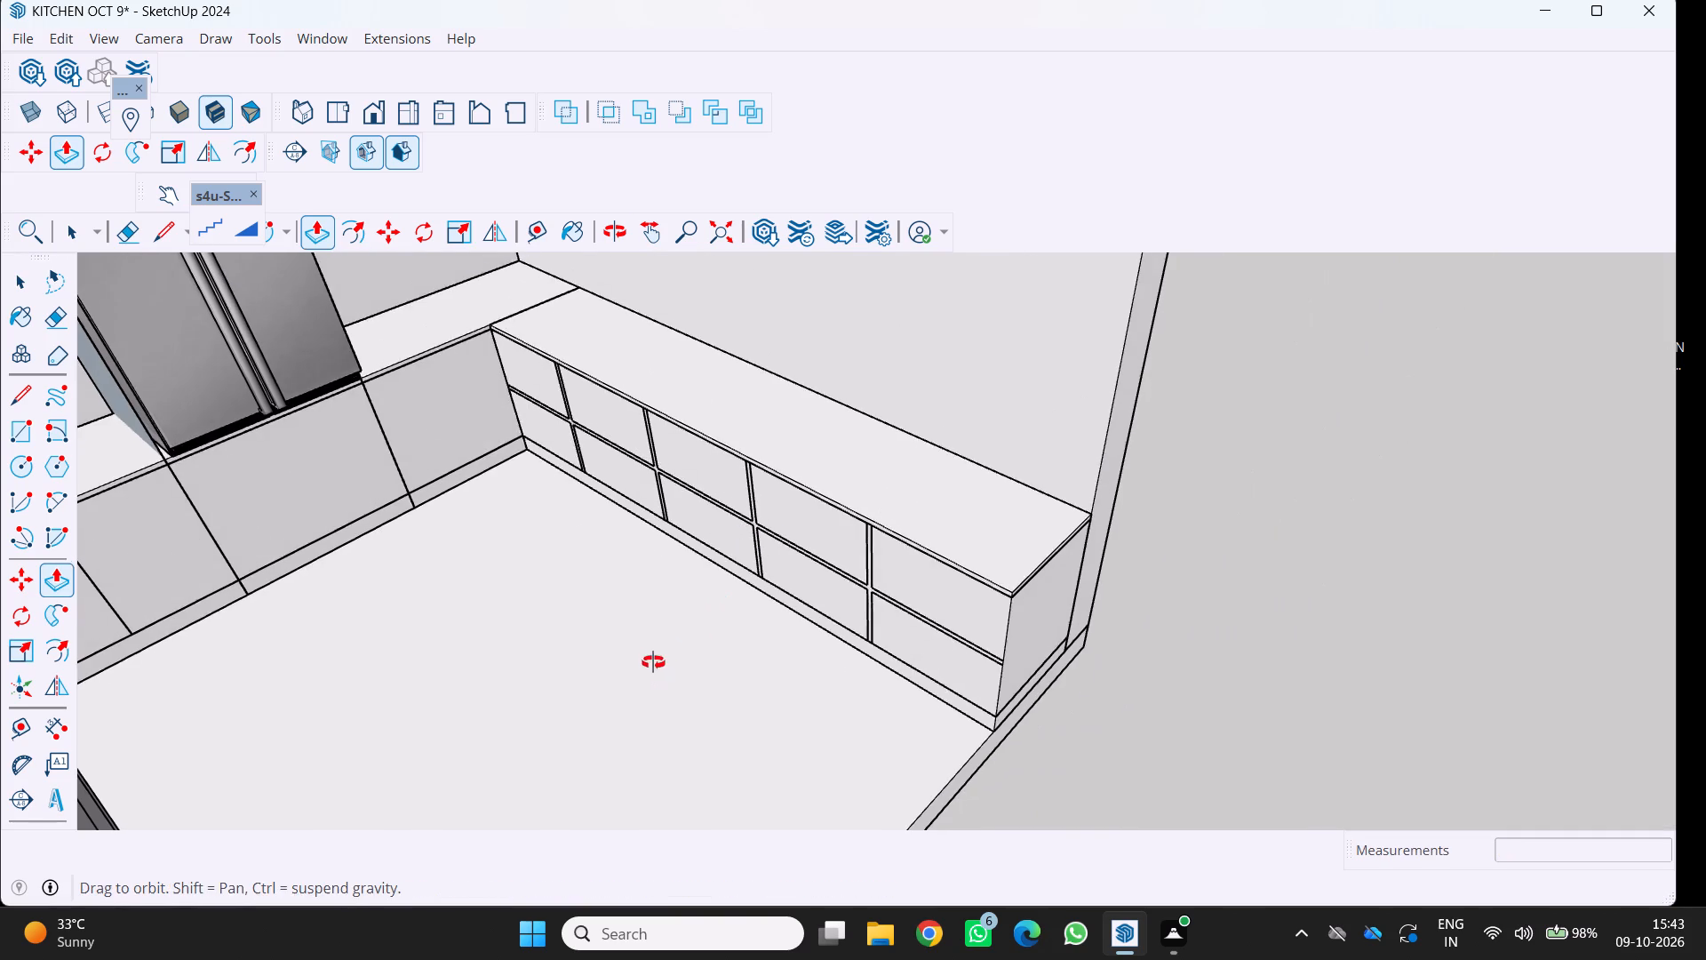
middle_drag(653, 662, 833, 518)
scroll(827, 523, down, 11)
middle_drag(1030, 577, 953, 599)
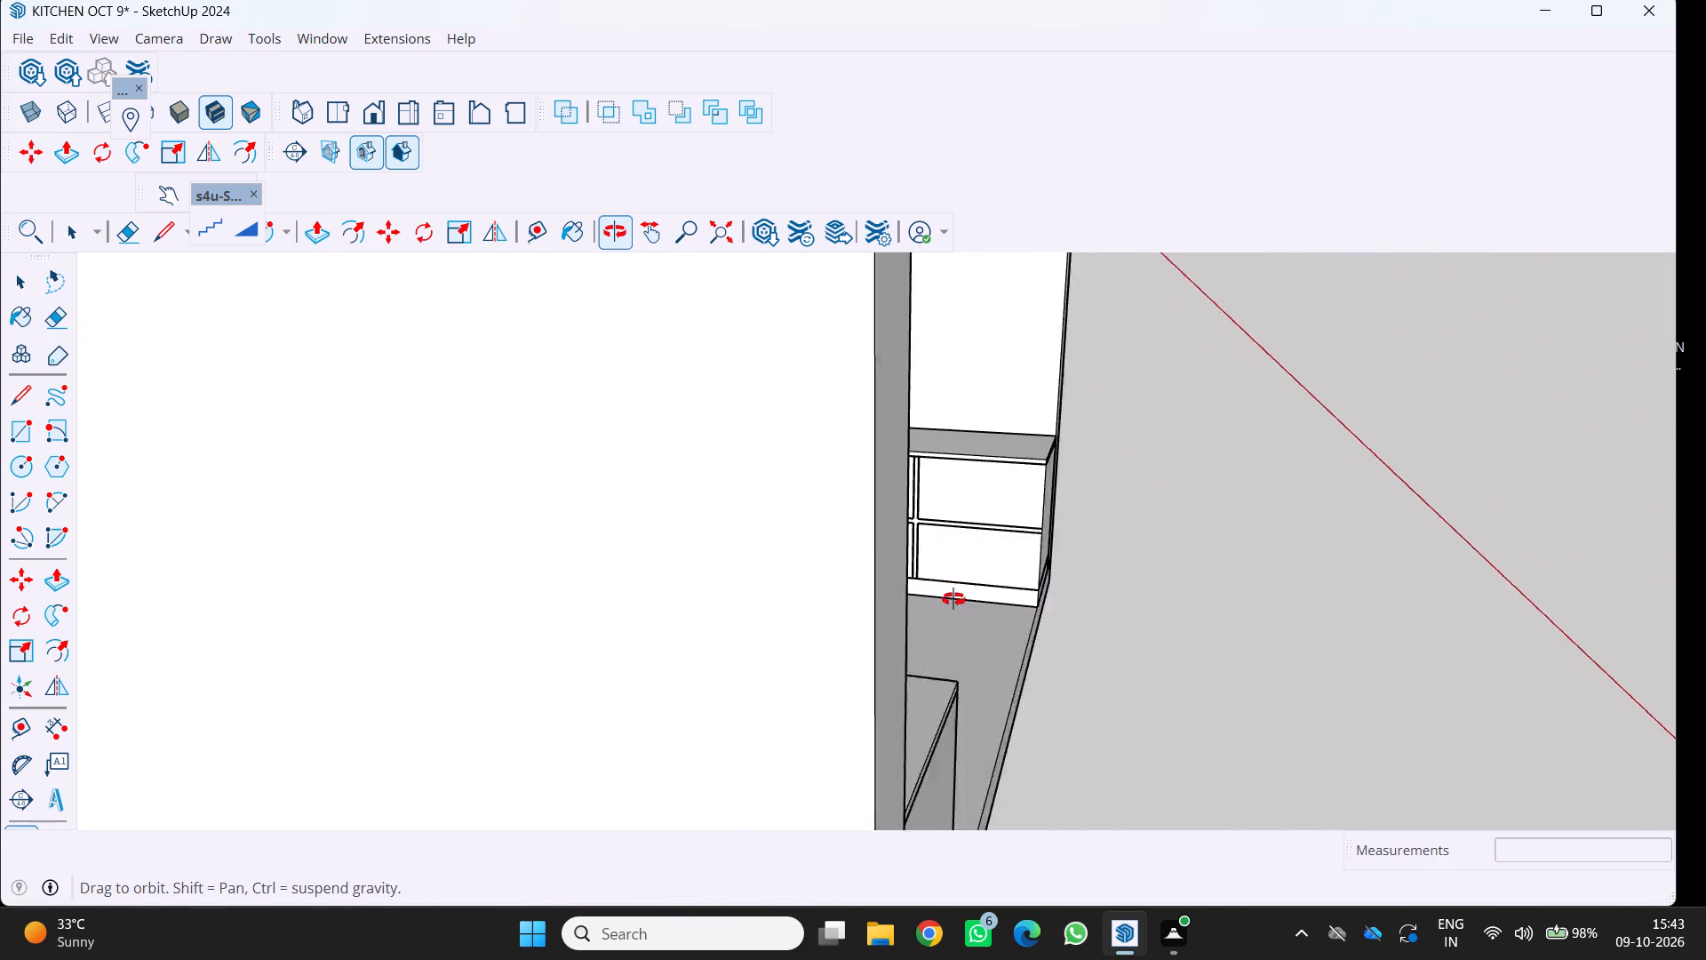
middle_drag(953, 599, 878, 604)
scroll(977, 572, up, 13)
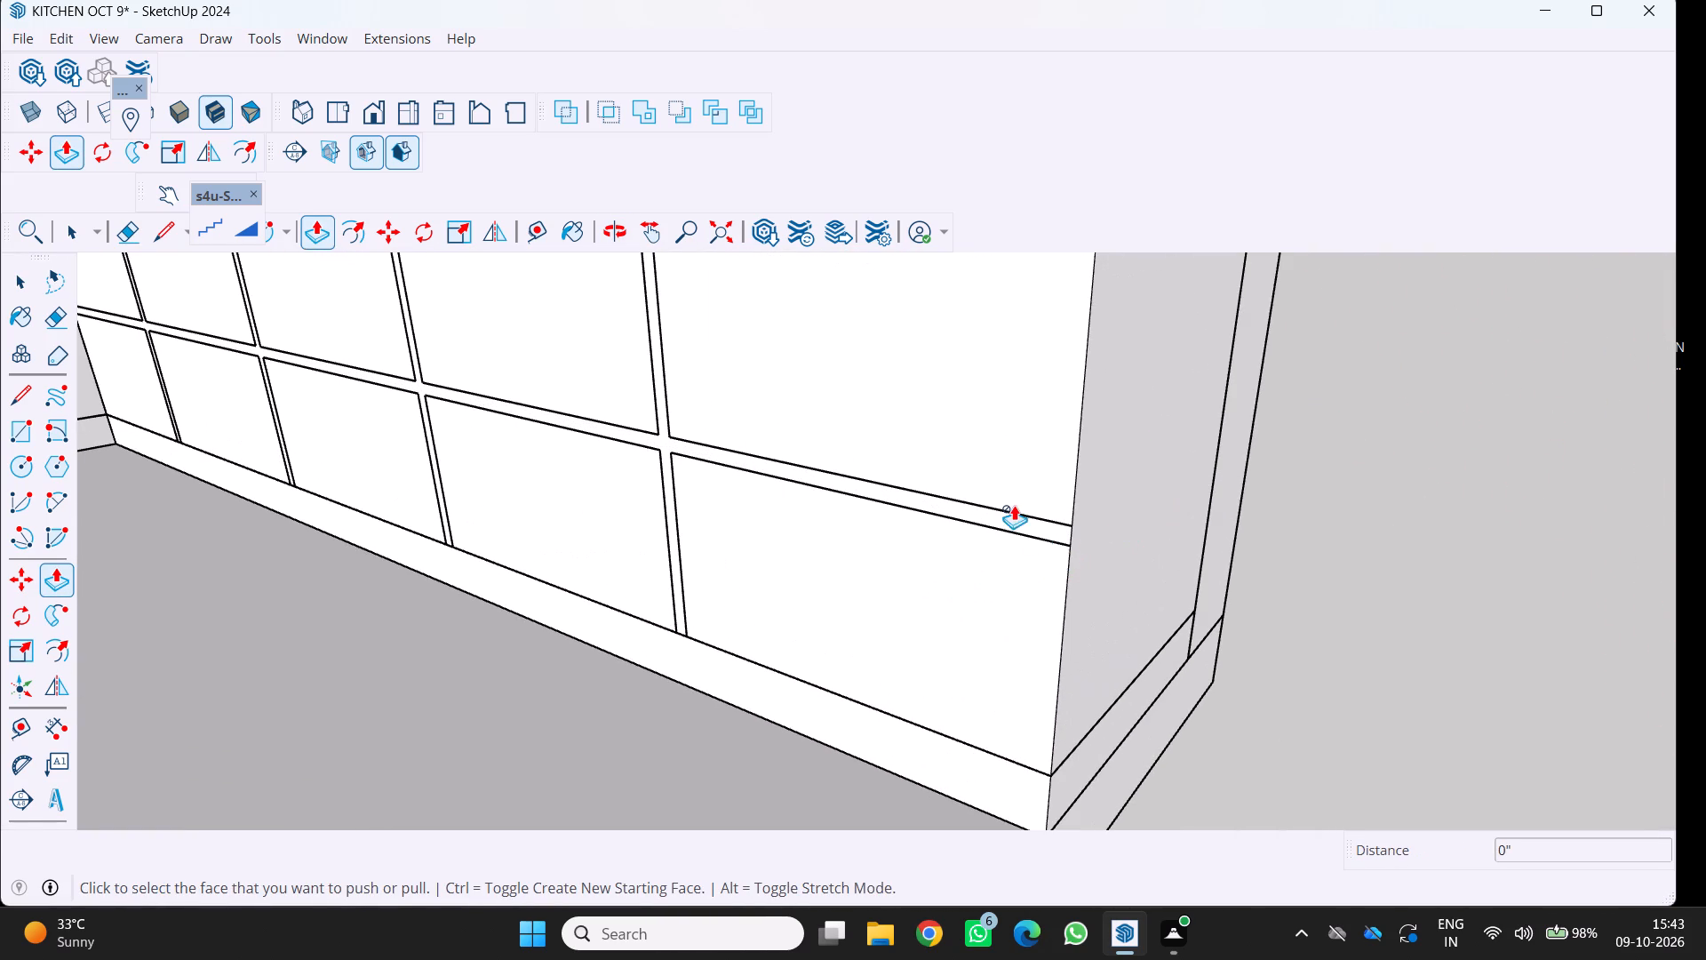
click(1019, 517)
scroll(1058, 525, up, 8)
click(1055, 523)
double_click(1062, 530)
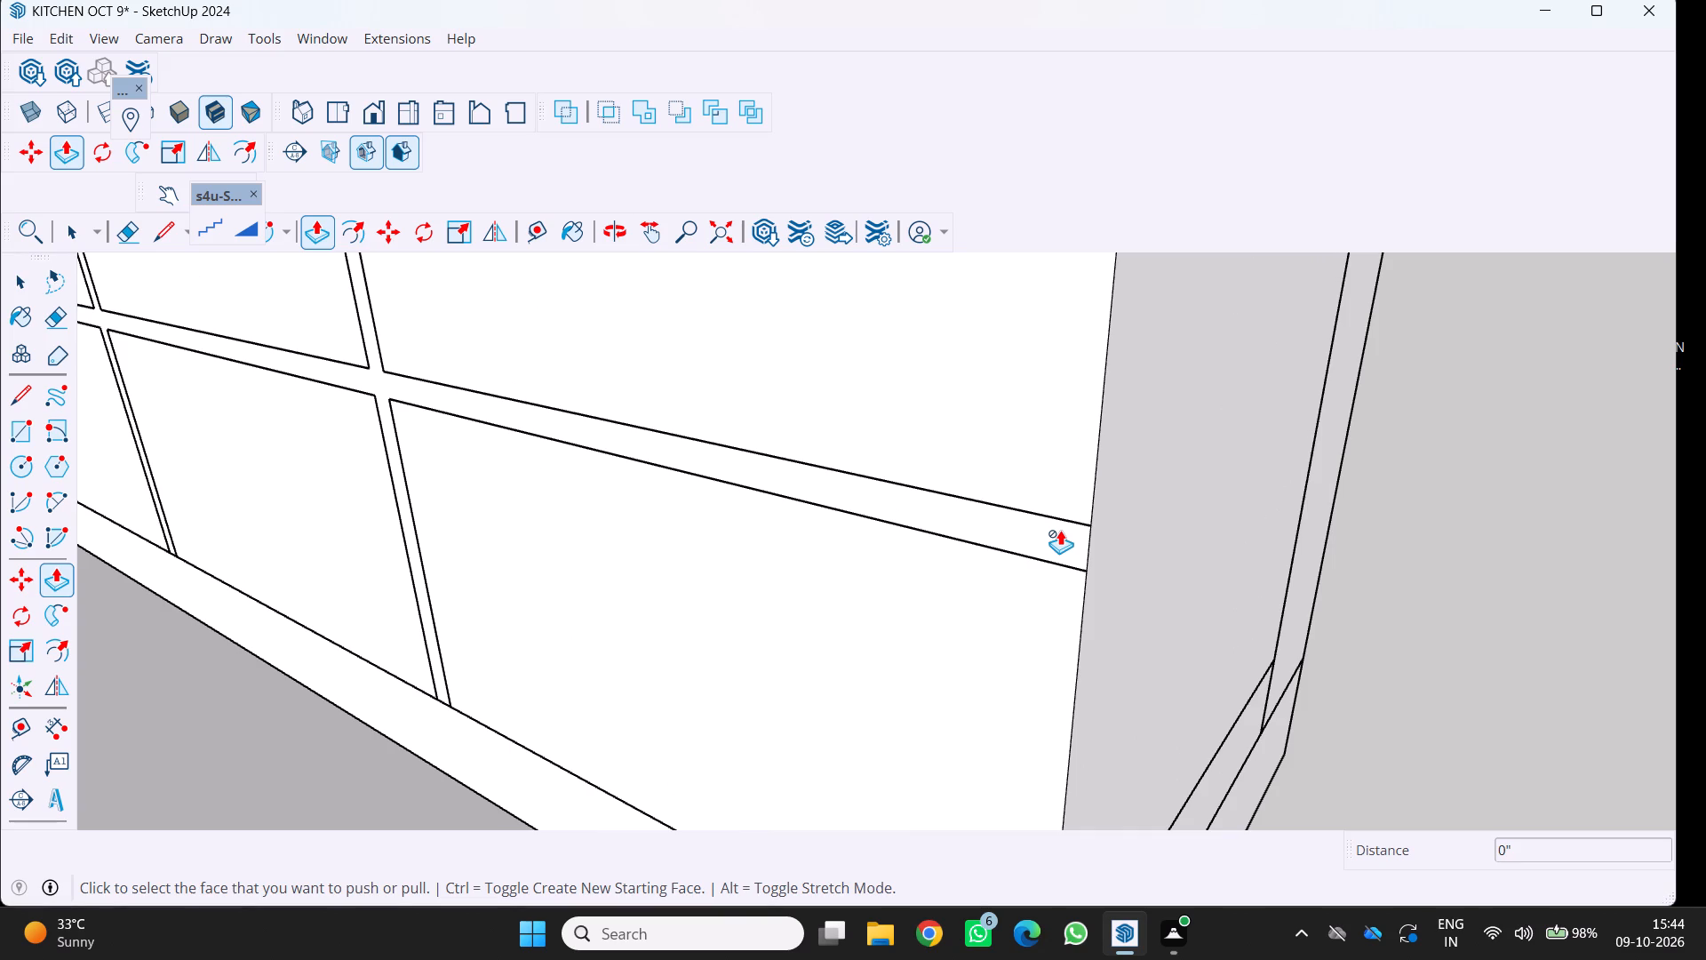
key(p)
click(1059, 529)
Draw a divider line about 2' 4" long from countertop to plinth on the opposite side run, nearer its open end.
scroll(995, 580, down, 7)
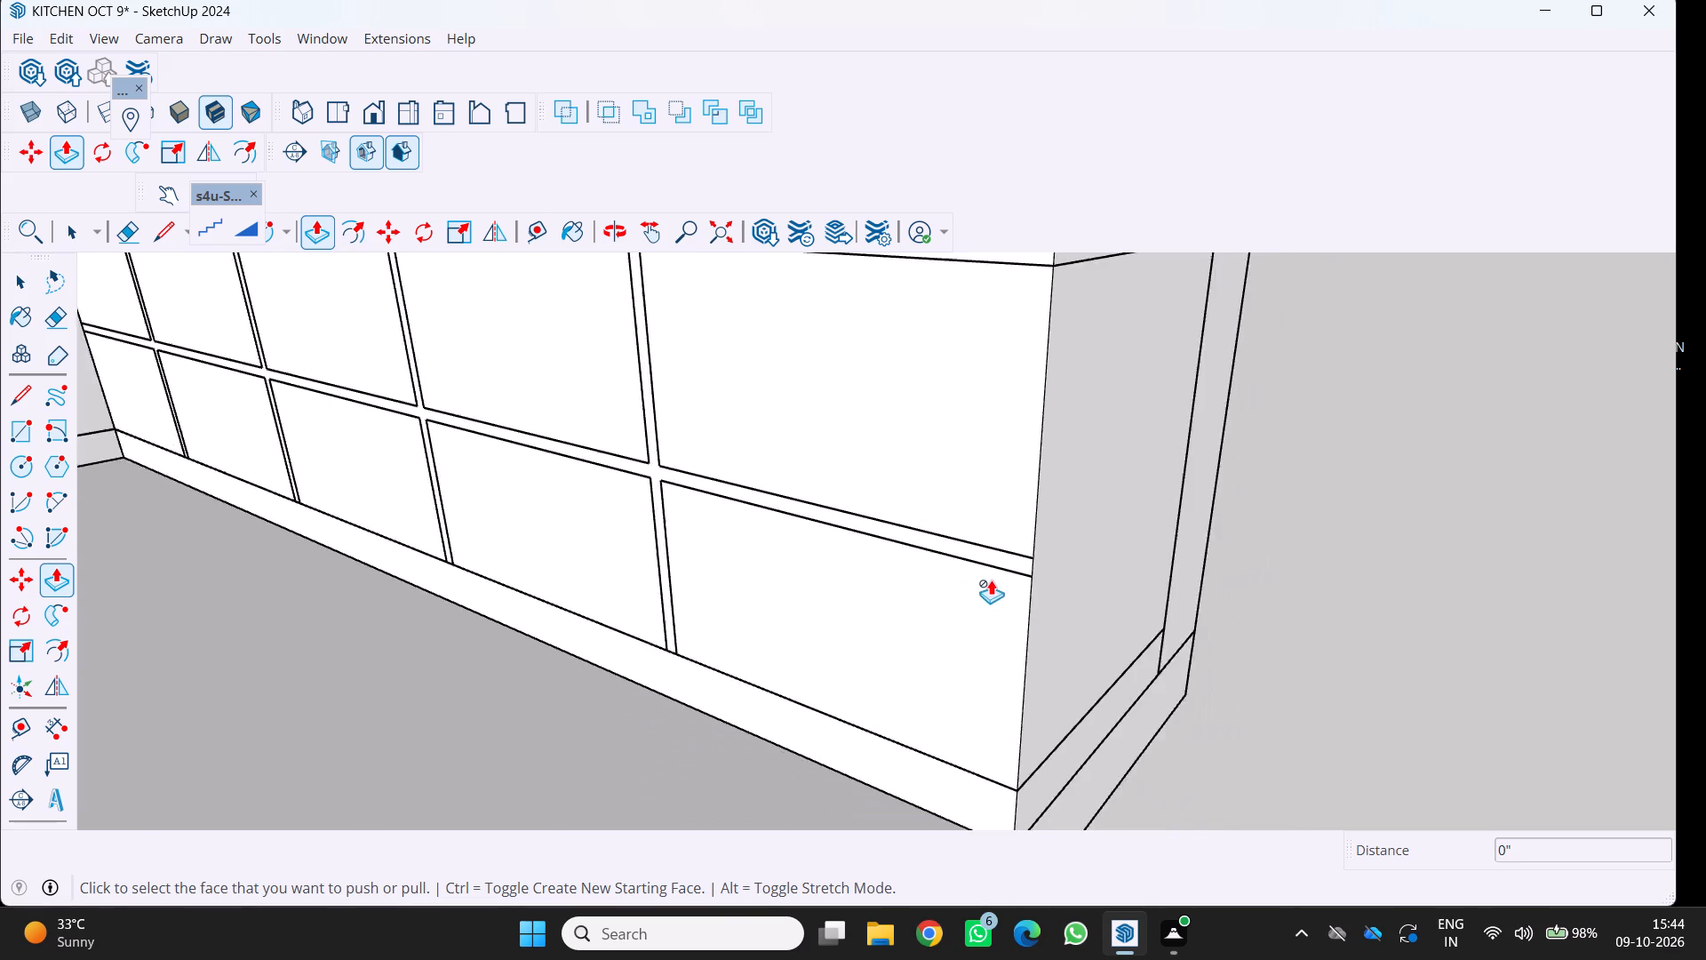
scroll(991, 580, down, 10)
middle_drag(943, 578, 629, 609)
scroll(628, 609, down, 4)
middle_drag(628, 609, 628, 608)
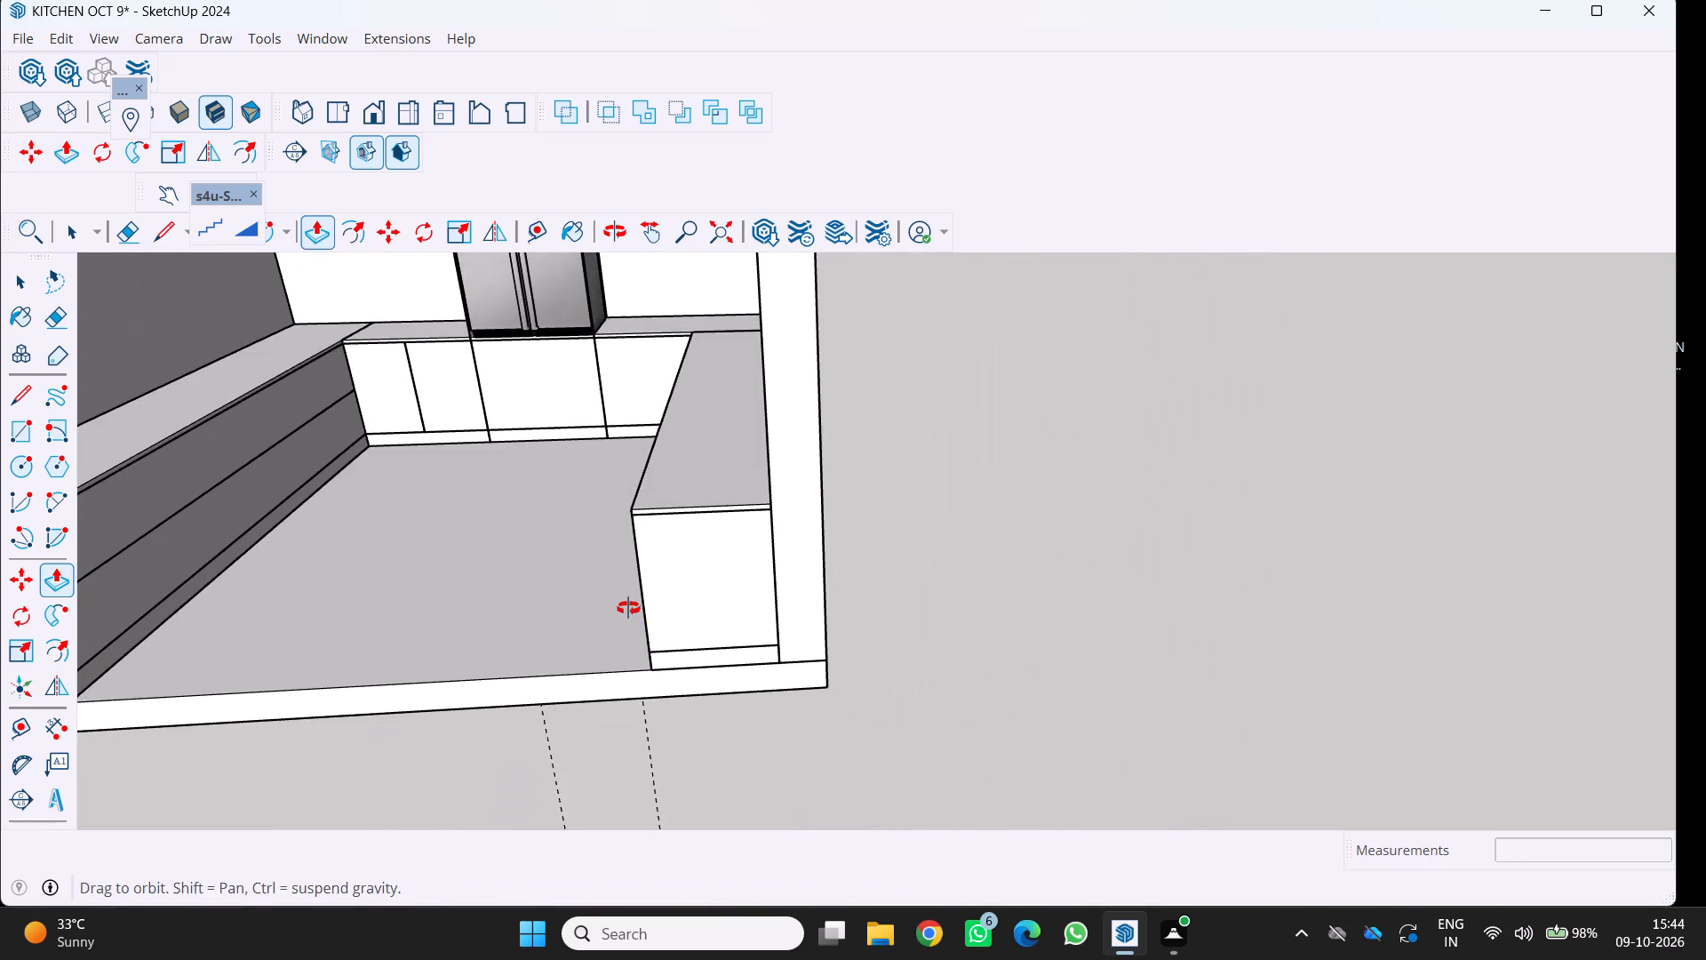
middle_drag(628, 608, 1021, 516)
scroll(1046, 506, down, 4)
middle_drag(1135, 536, 962, 616)
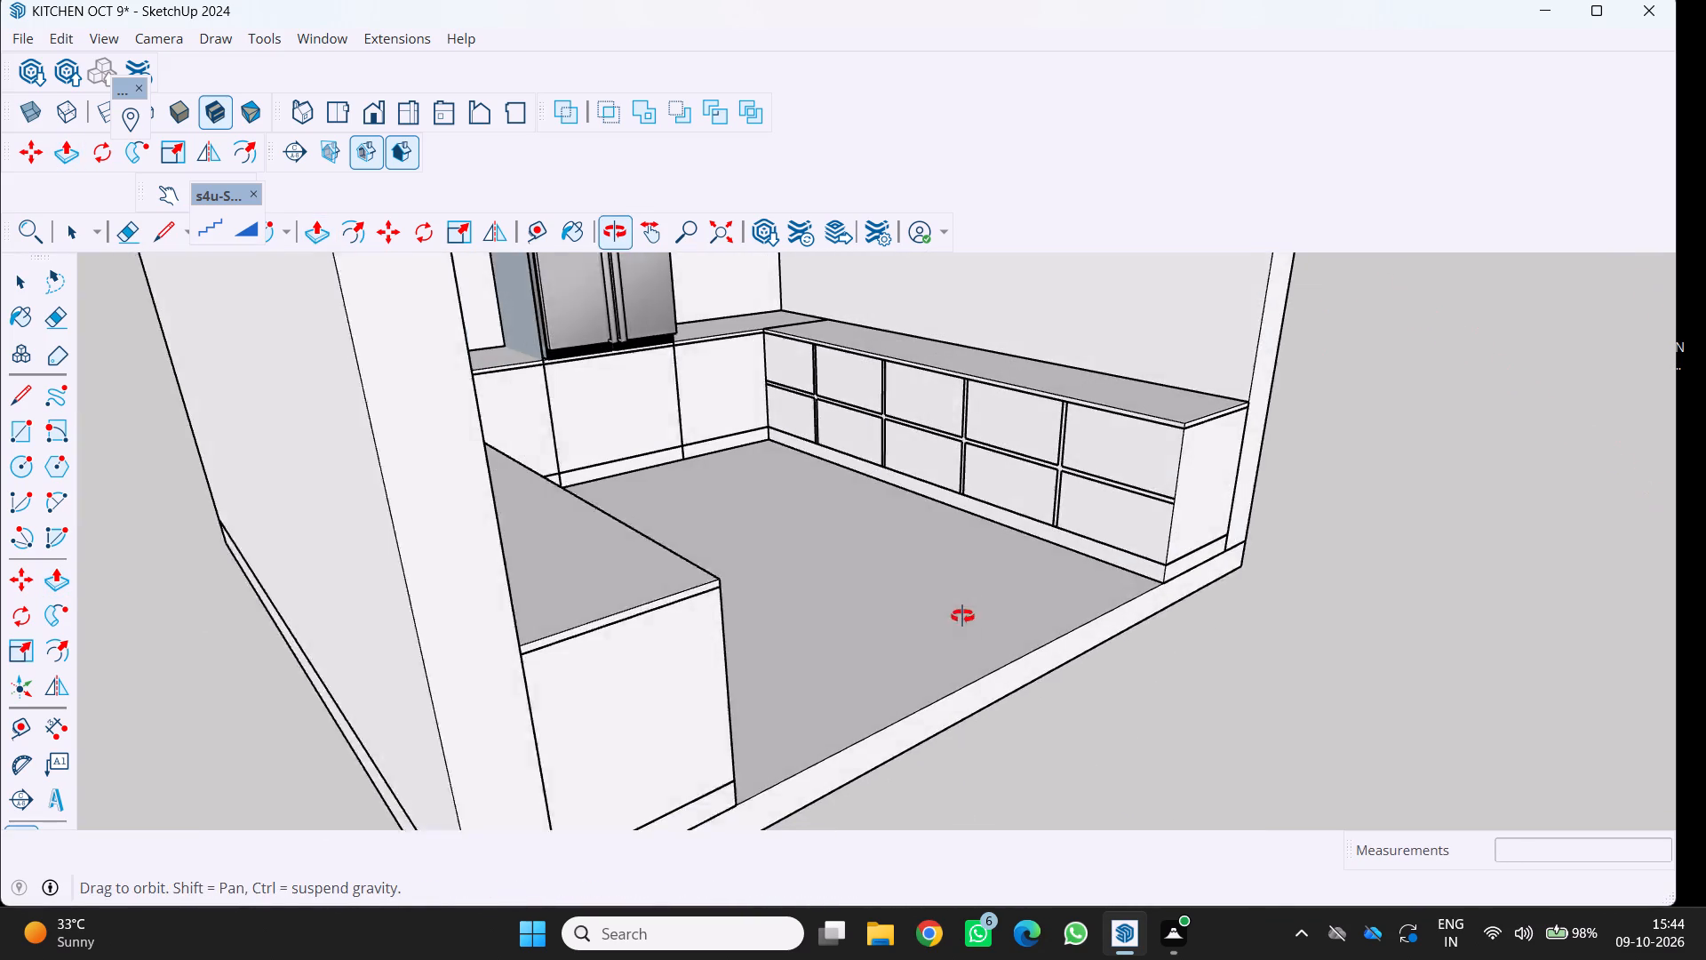
middle_drag(962, 616, 939, 620)
scroll(927, 572, up, 1)
middle_click(926, 572)
scroll(926, 572, up, 1)
middle_drag(926, 572, 893, 571)
middle_drag(885, 571, 849, 571)
scroll(849, 571, down, 2)
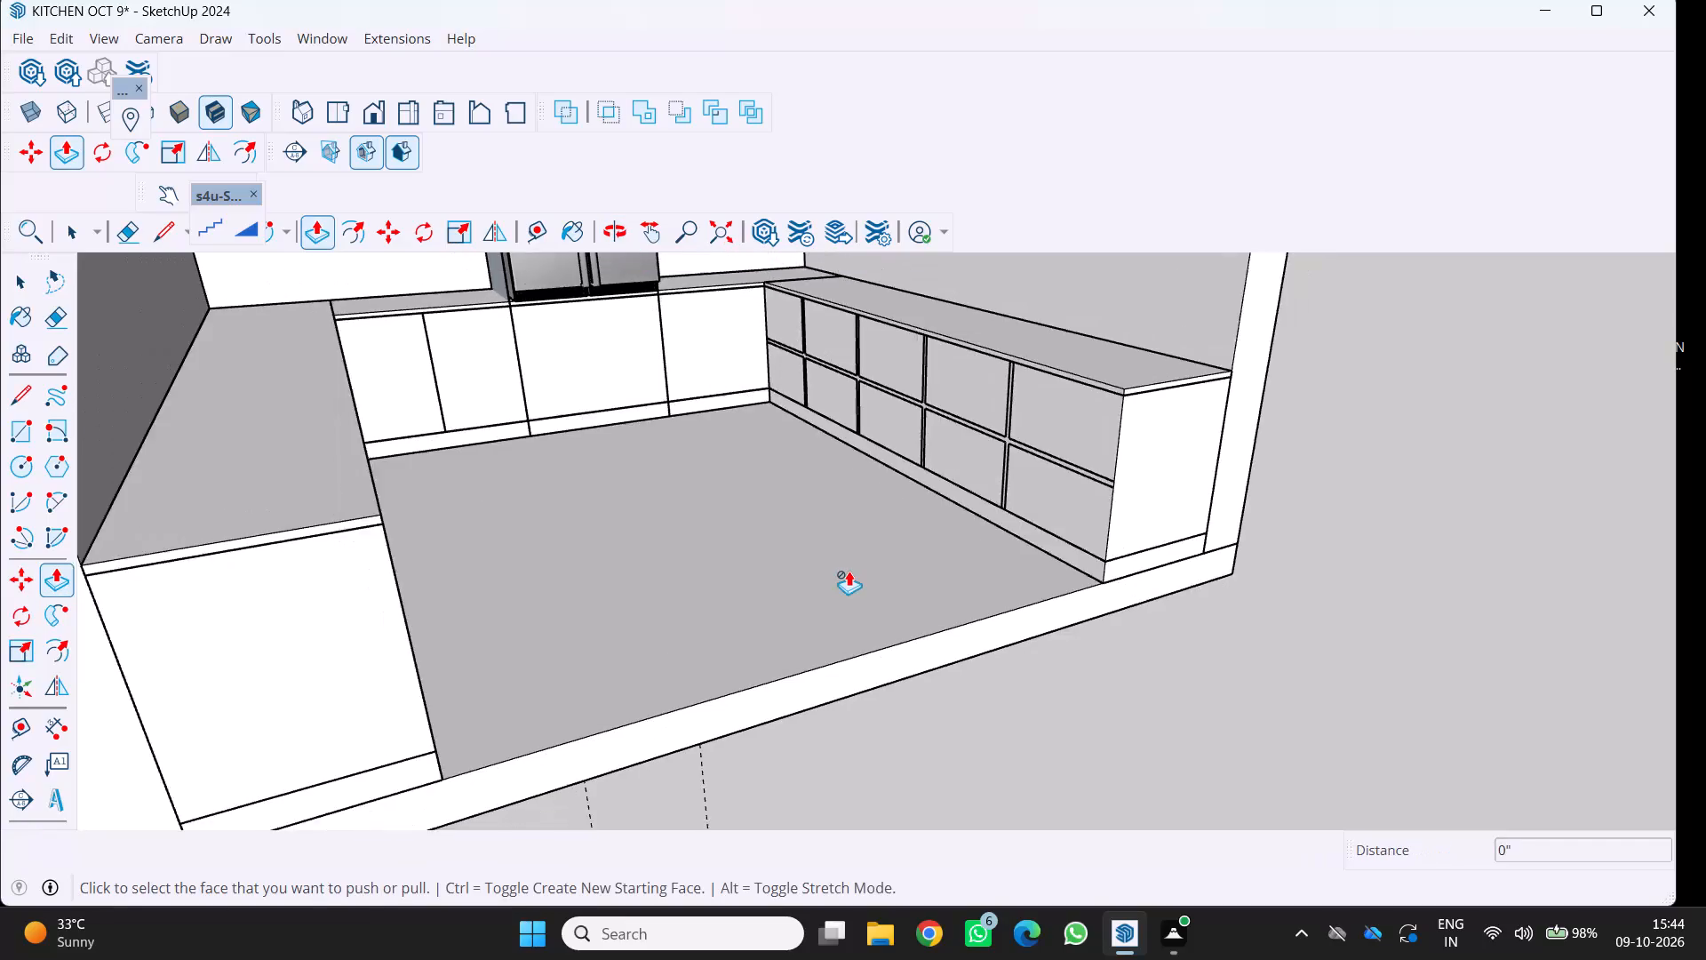
scroll(849, 571, down, 2)
middle_drag(842, 568, 751, 636)
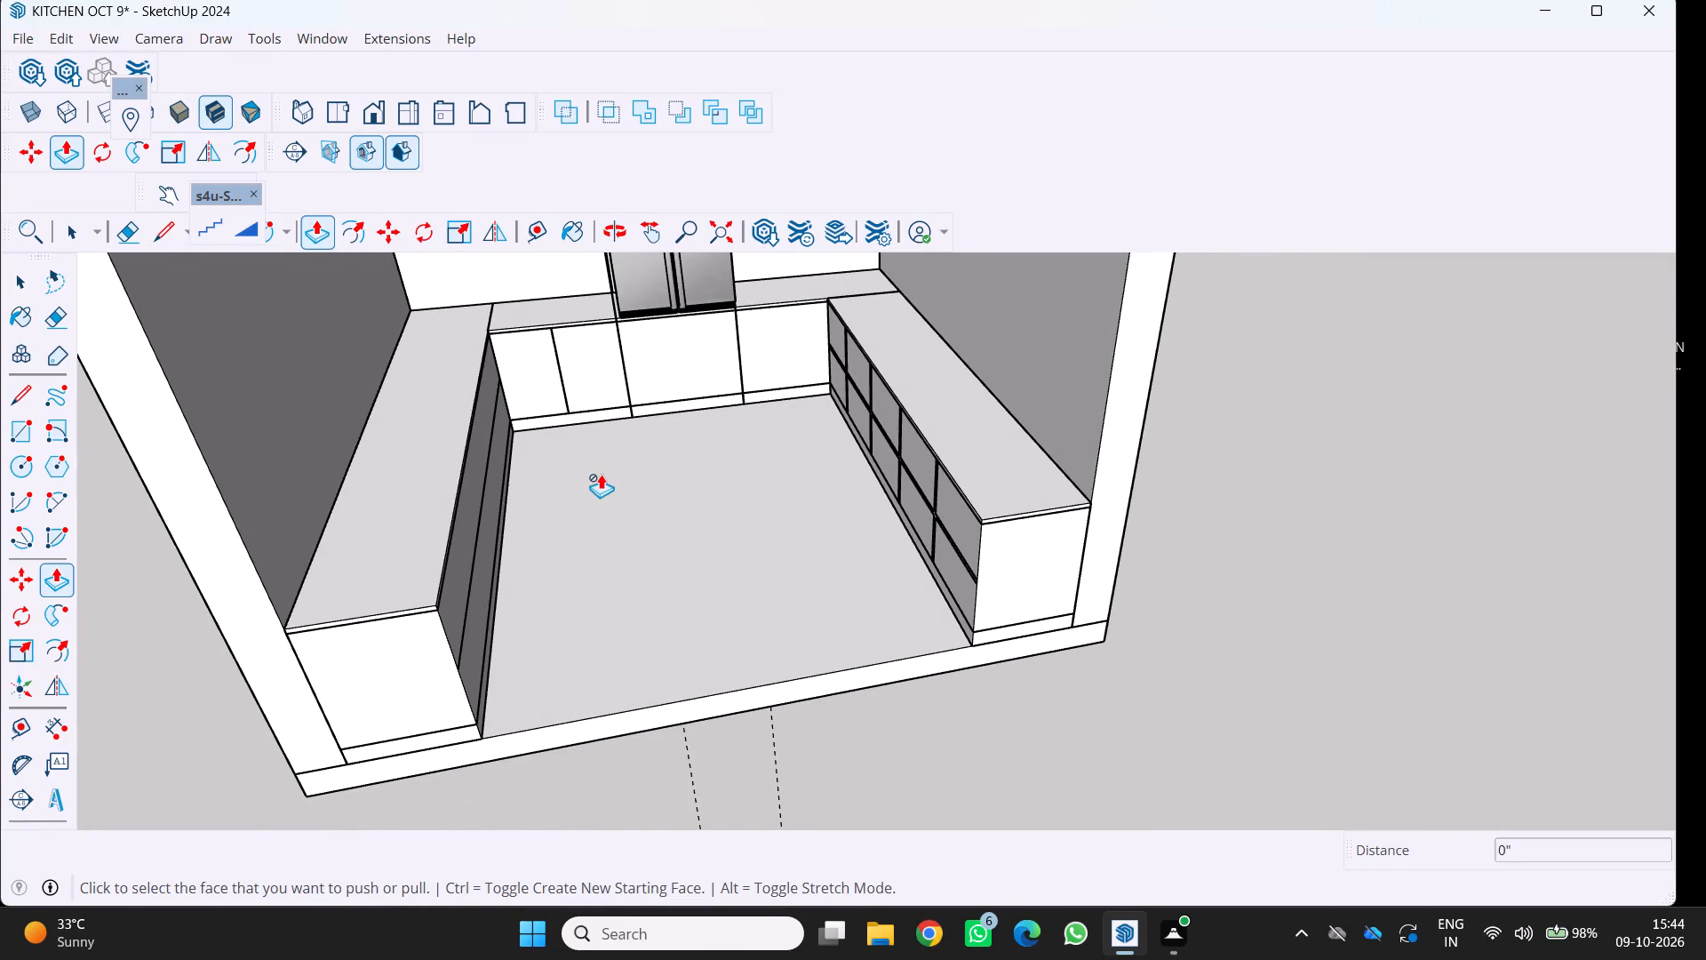
middle_drag(577, 433, 535, 344)
scroll(617, 399, up, 1)
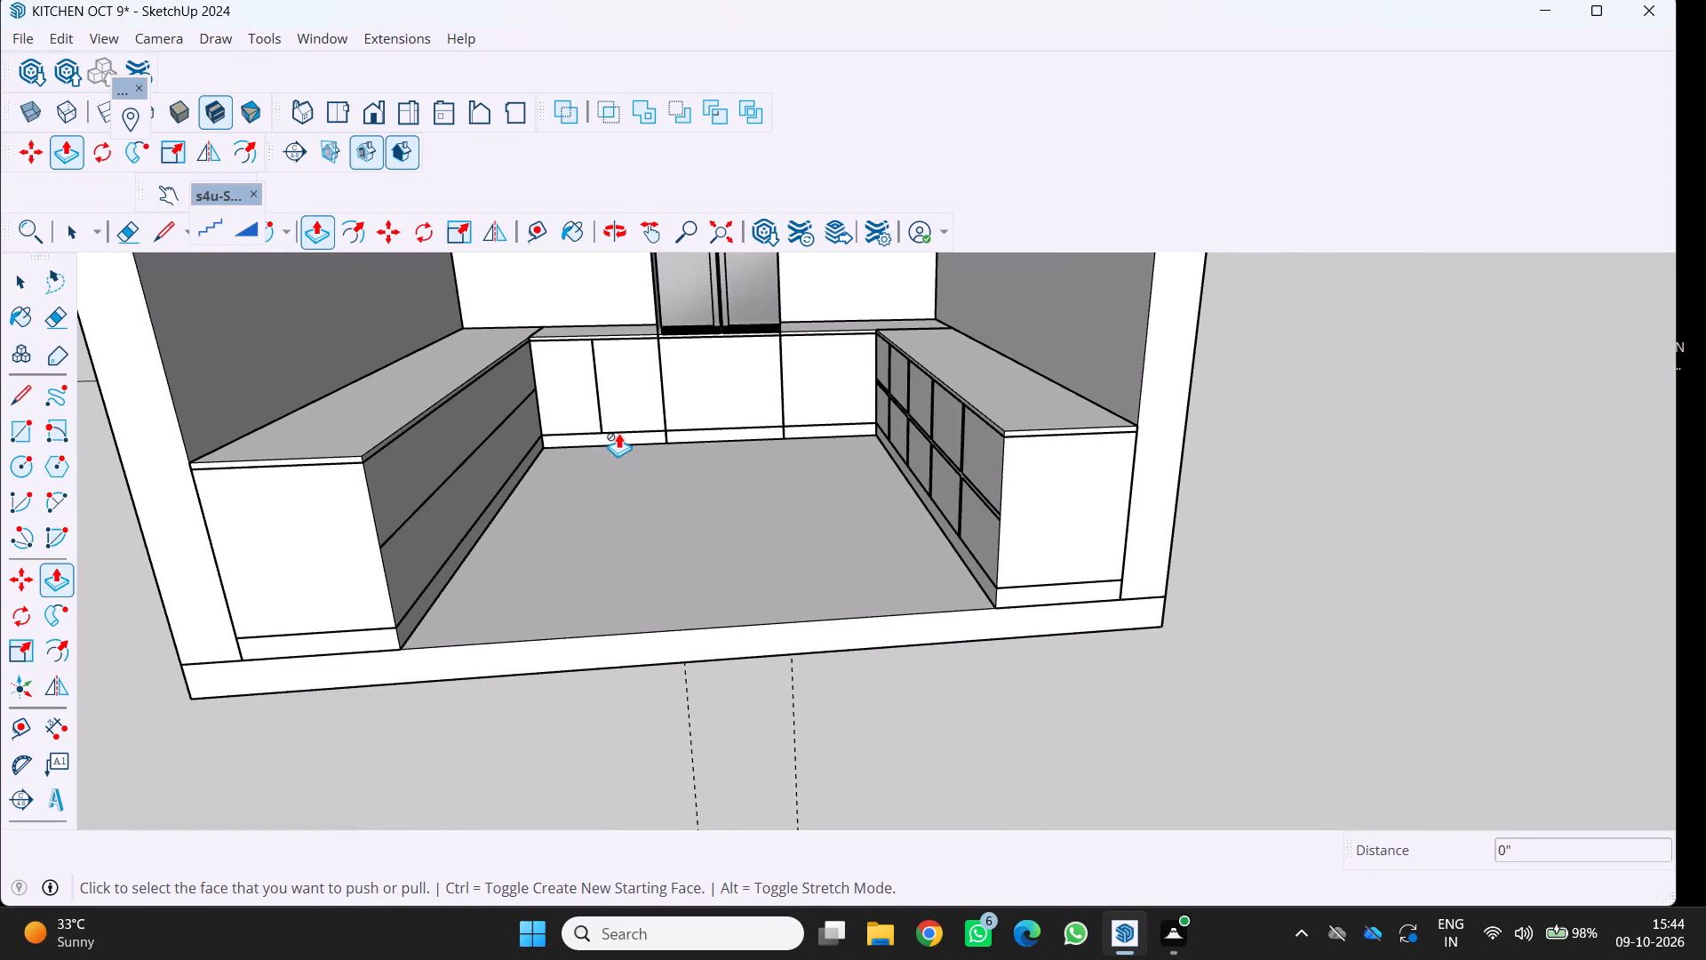
middle_drag(449, 499, 312, 484)
scroll(379, 412, up, 2)
middle_drag(543, 379, 466, 419)
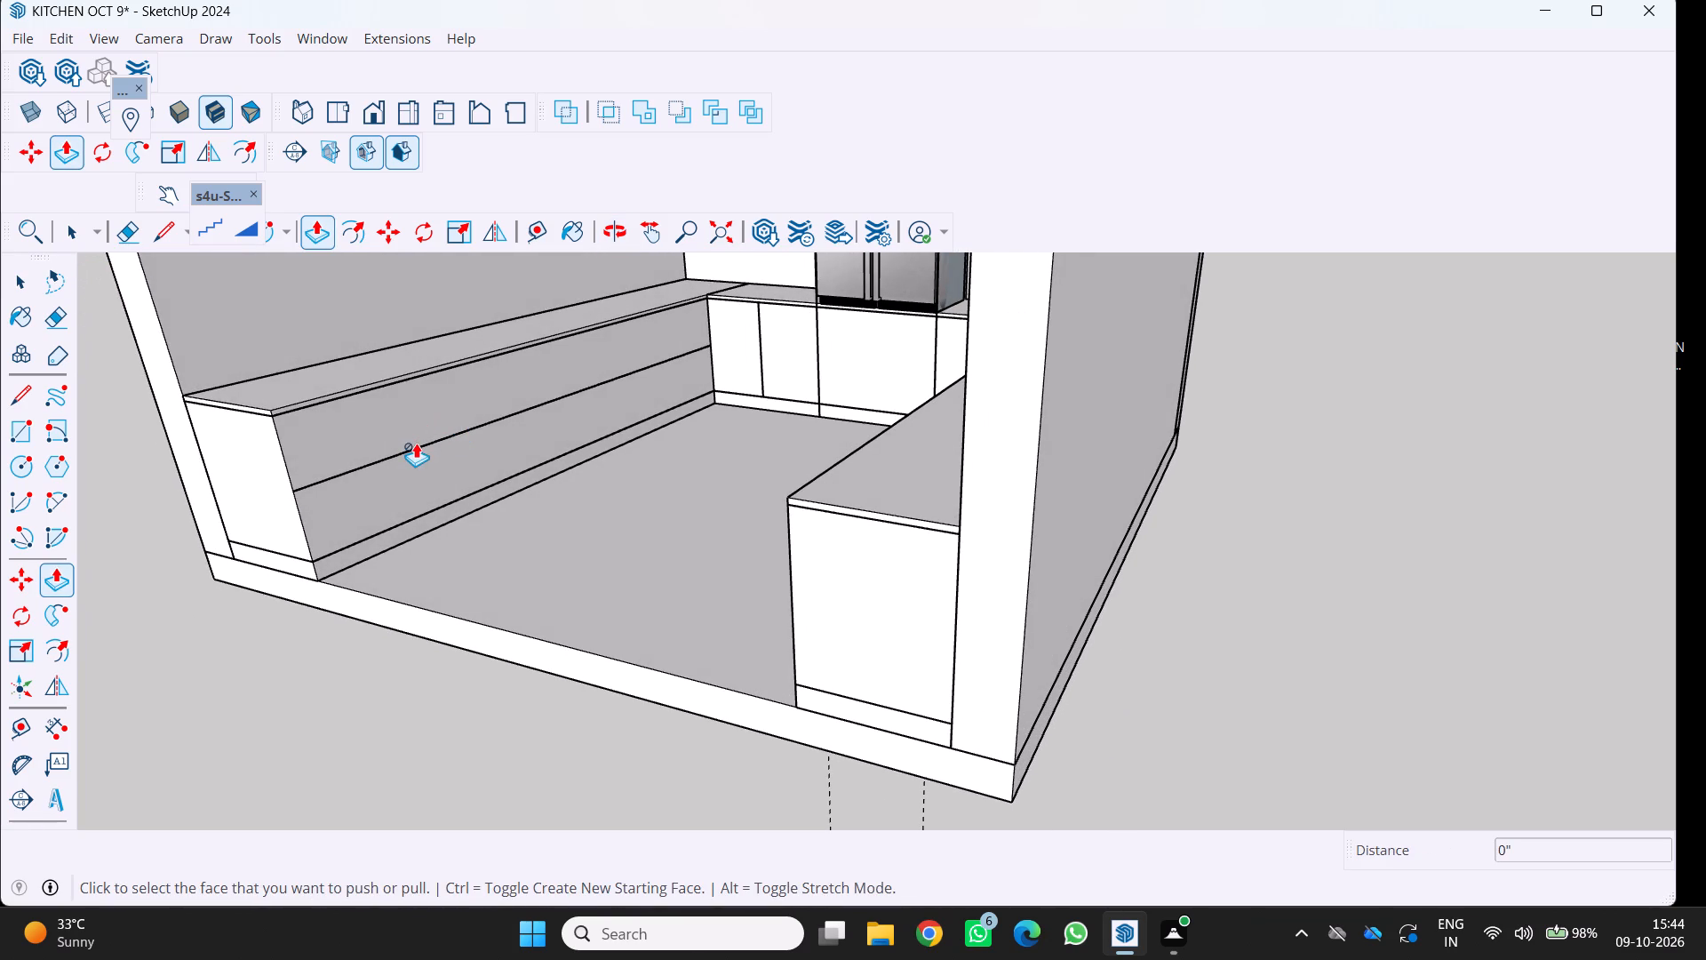
key(l)
scroll(395, 417, up, 2)
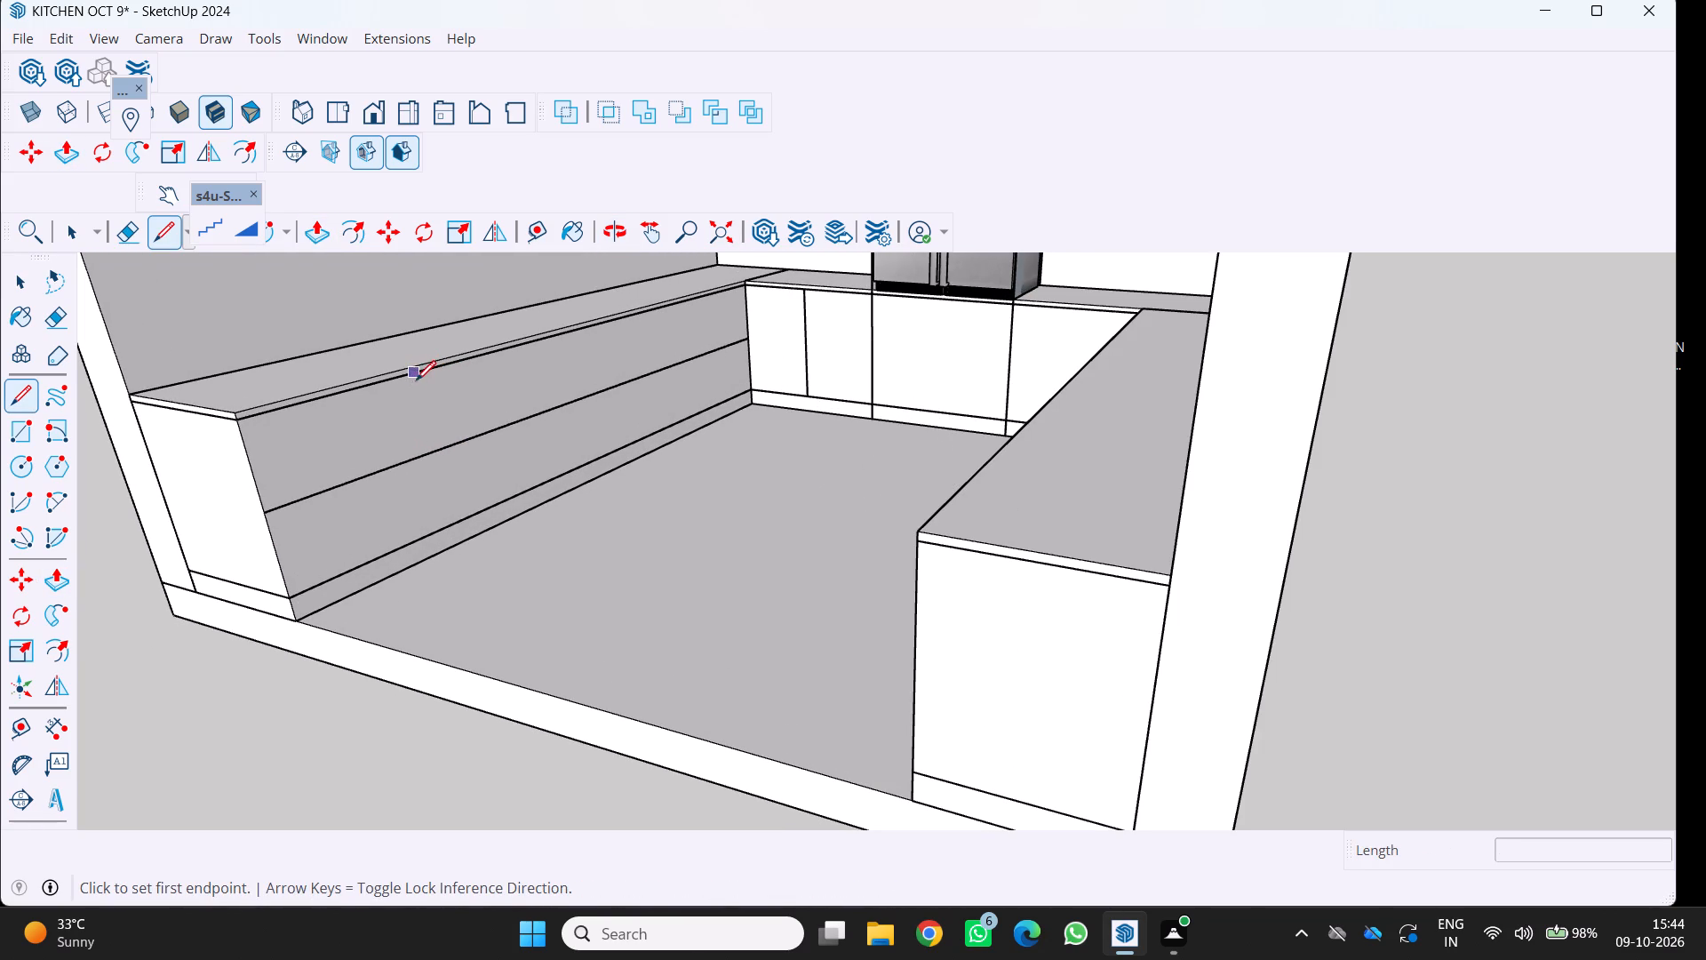
click(414, 378)
scroll(502, 550, up, 3)
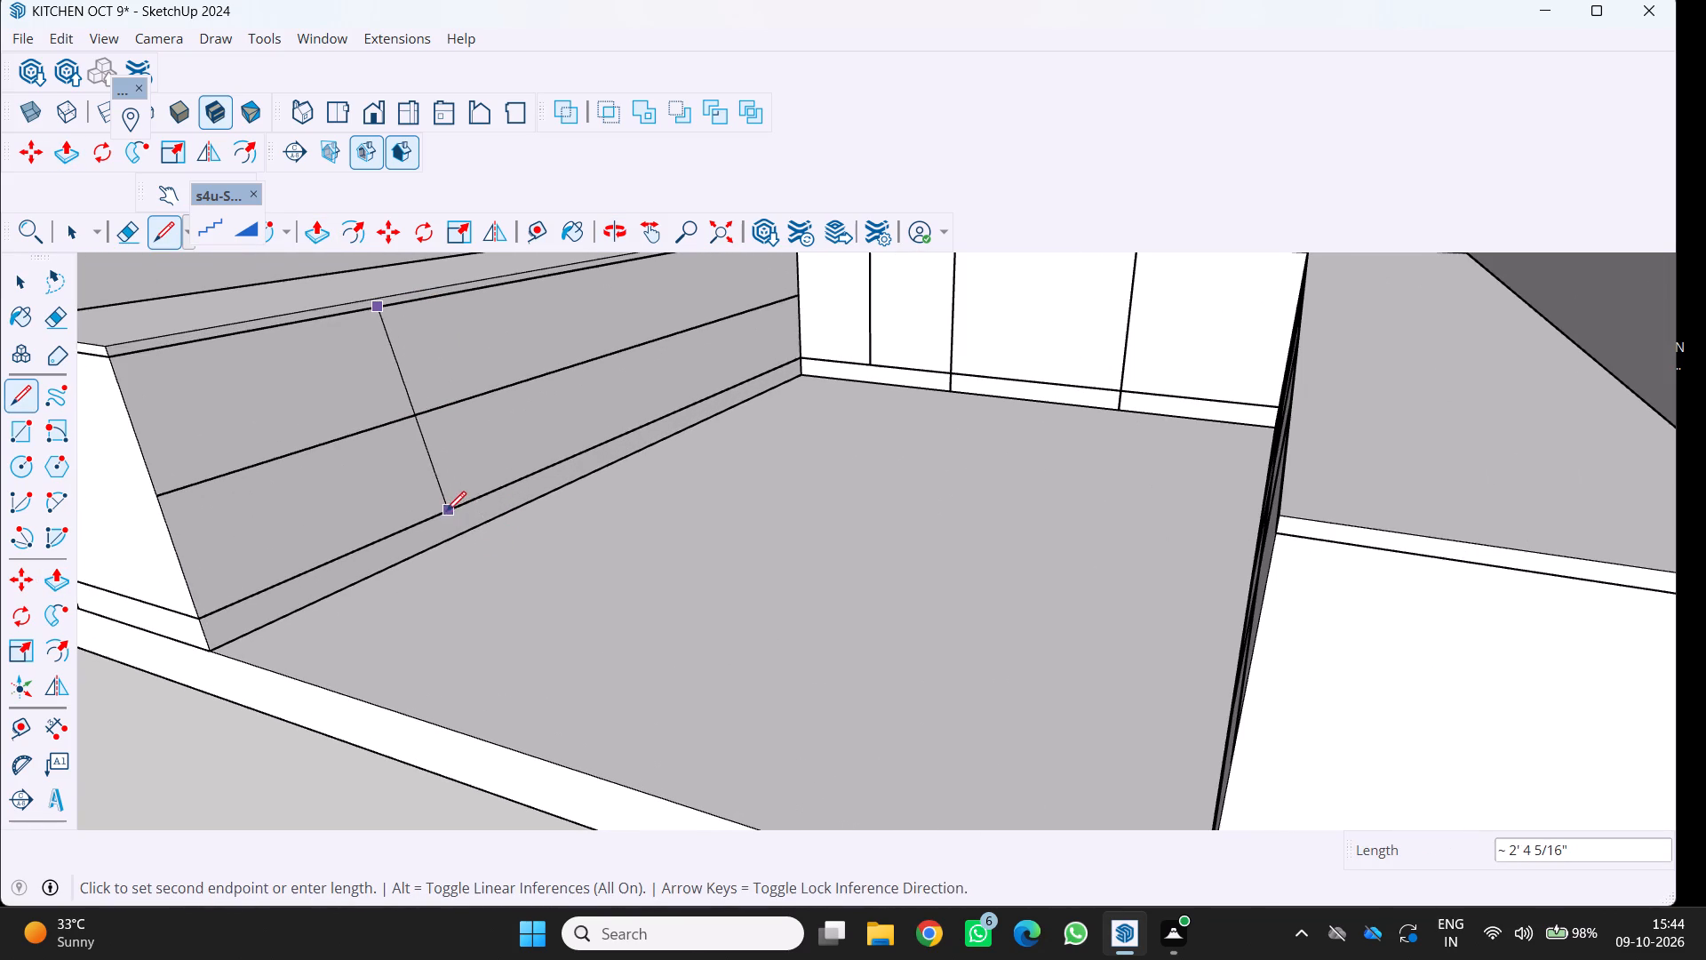
click(441, 516)
key(space)
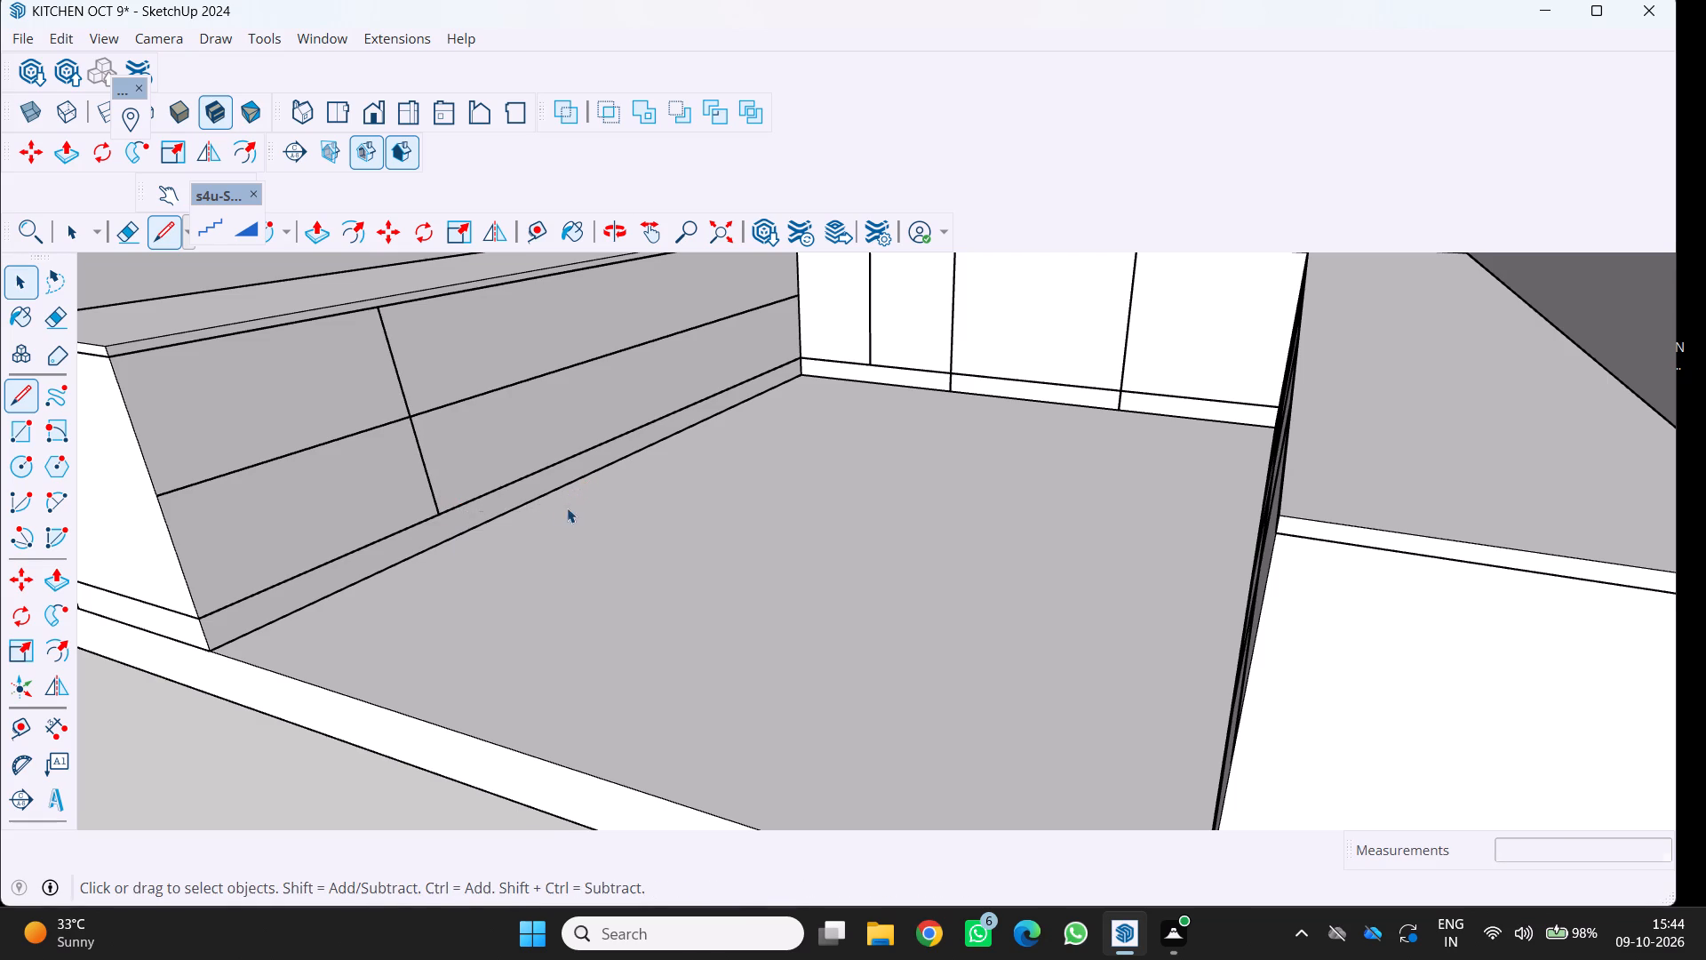
Draw a second divider line about 2' 4" long from countertop to plinth on the same run, nearer the corner.
scroll(477, 395, down, 5)
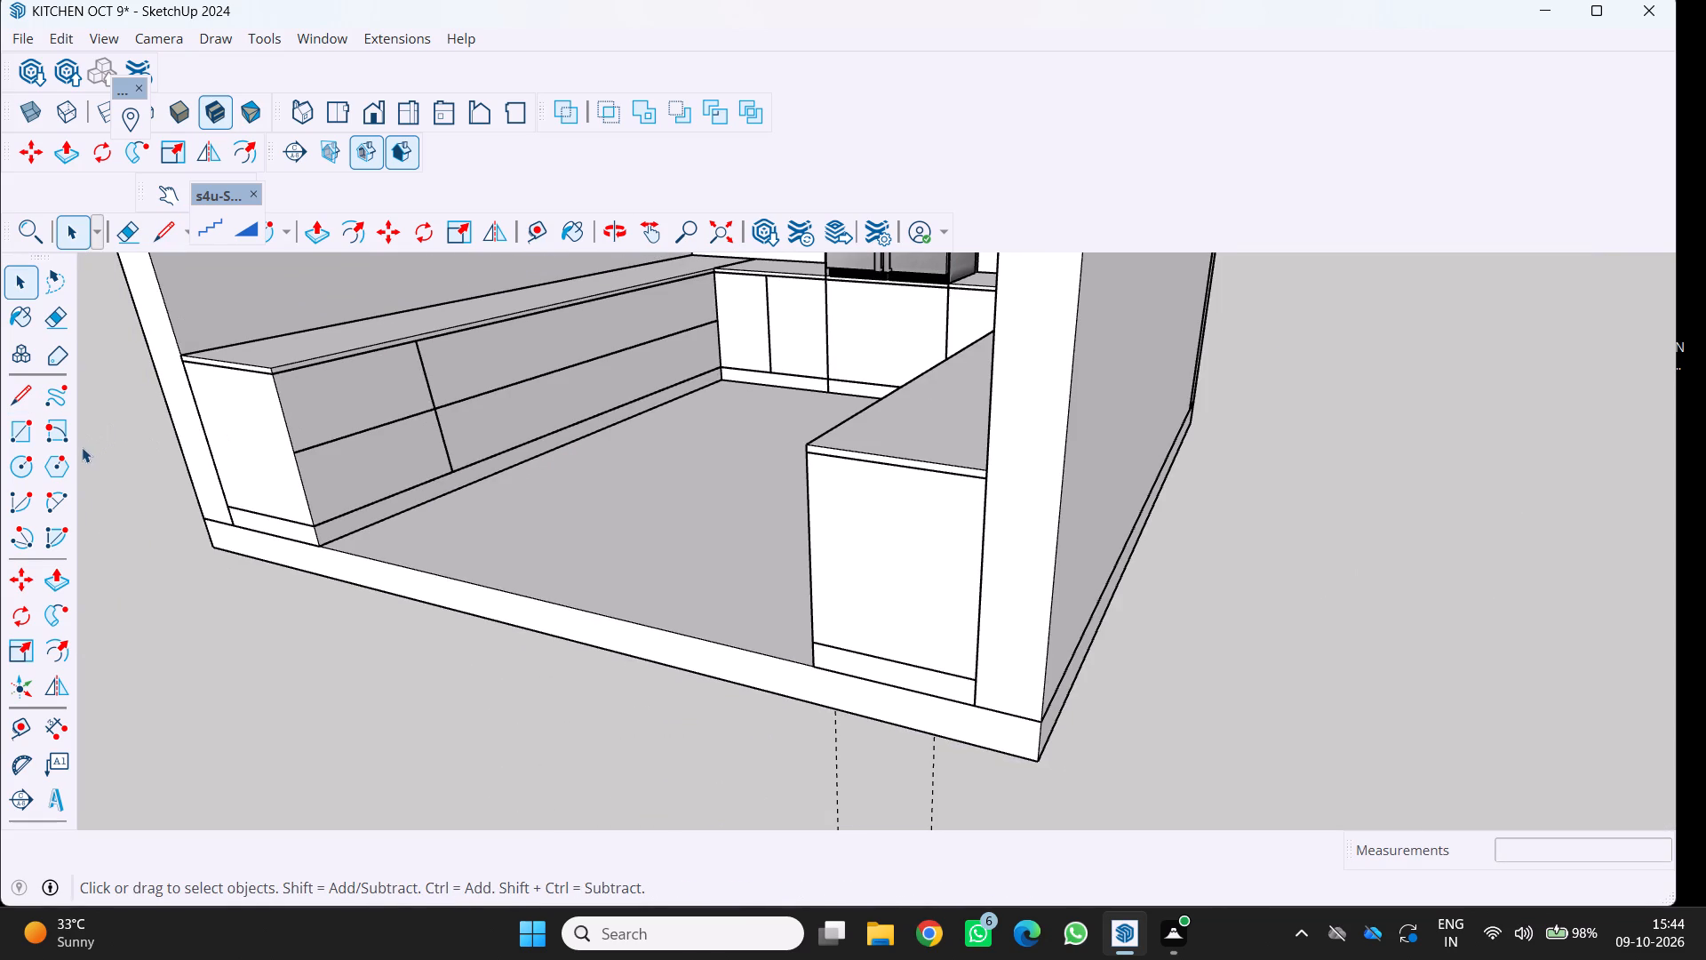
key(l)
scroll(532, 310, up, 3)
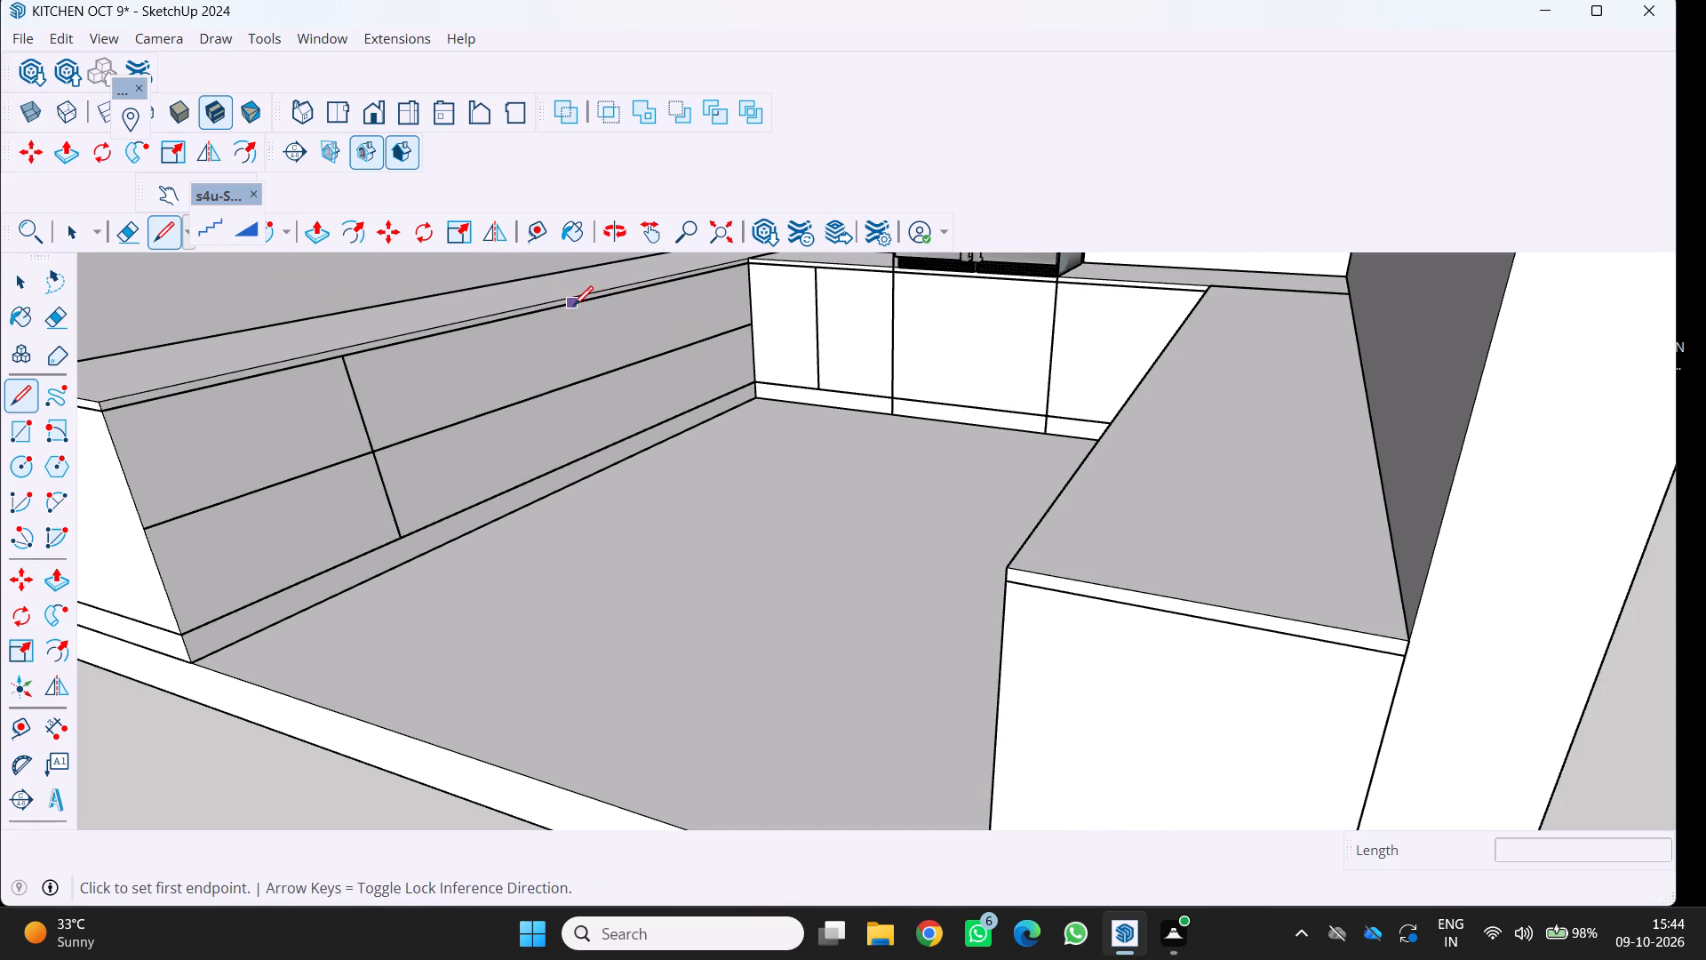
click(573, 306)
scroll(615, 445, up, 3)
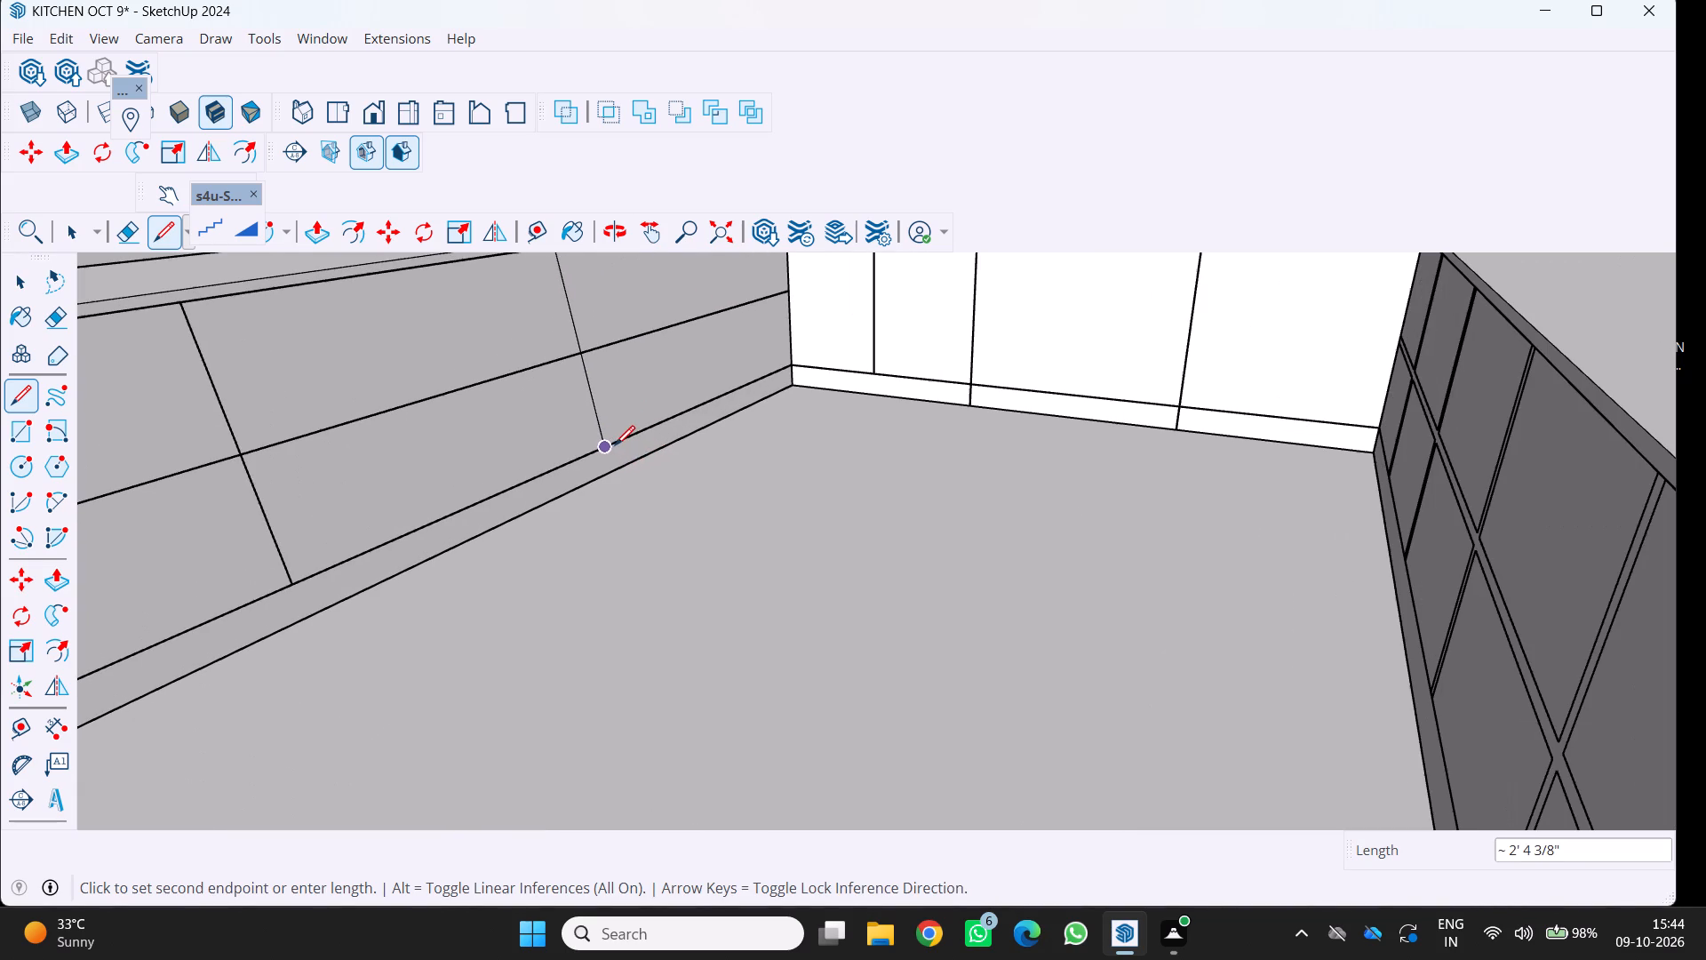
click(609, 450)
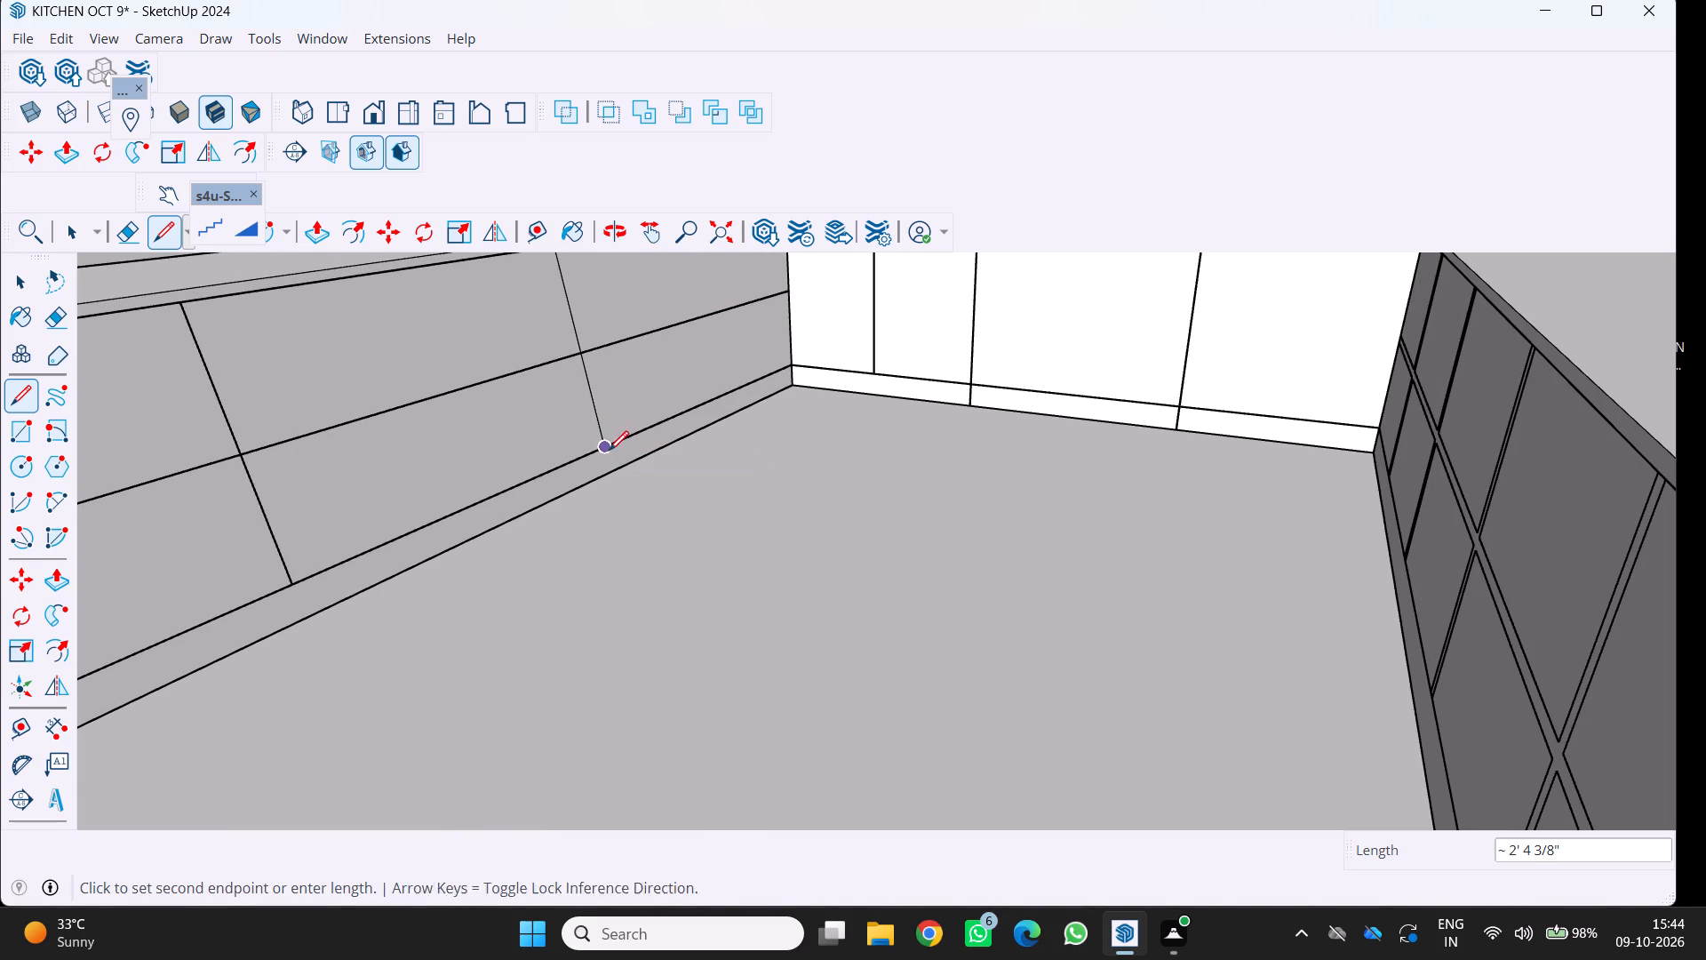
key(space)
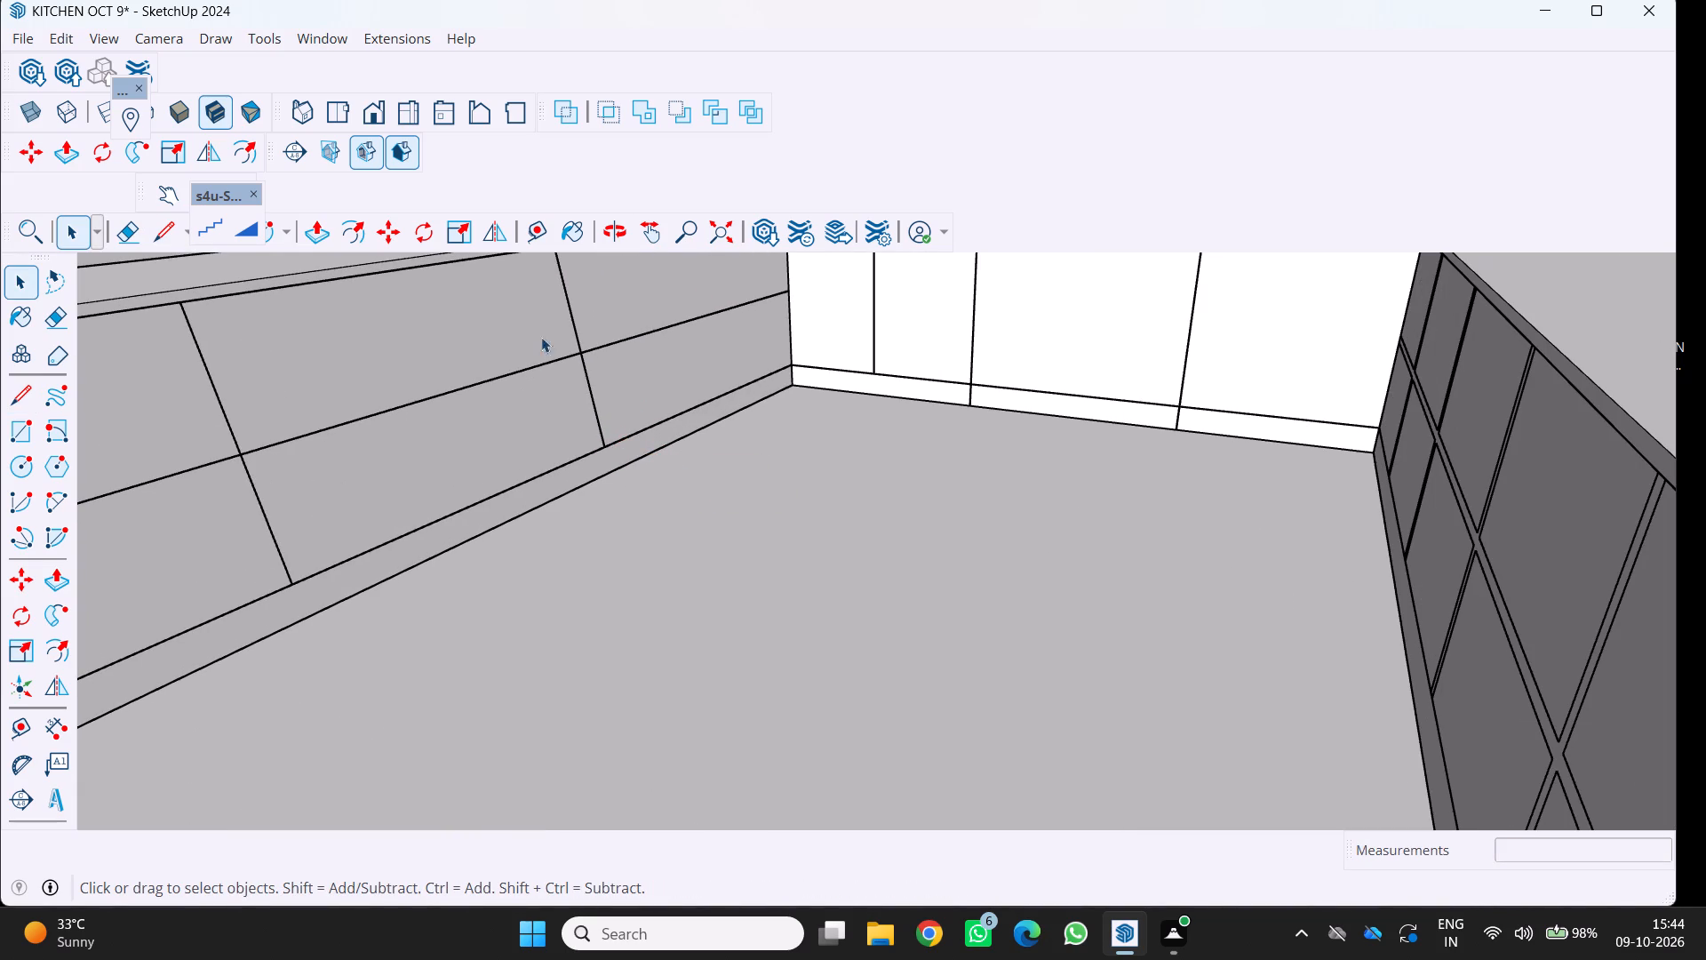
Copy the upper and lower segments of the divider line nearer the corner 1" towards the corner.
click(586, 384)
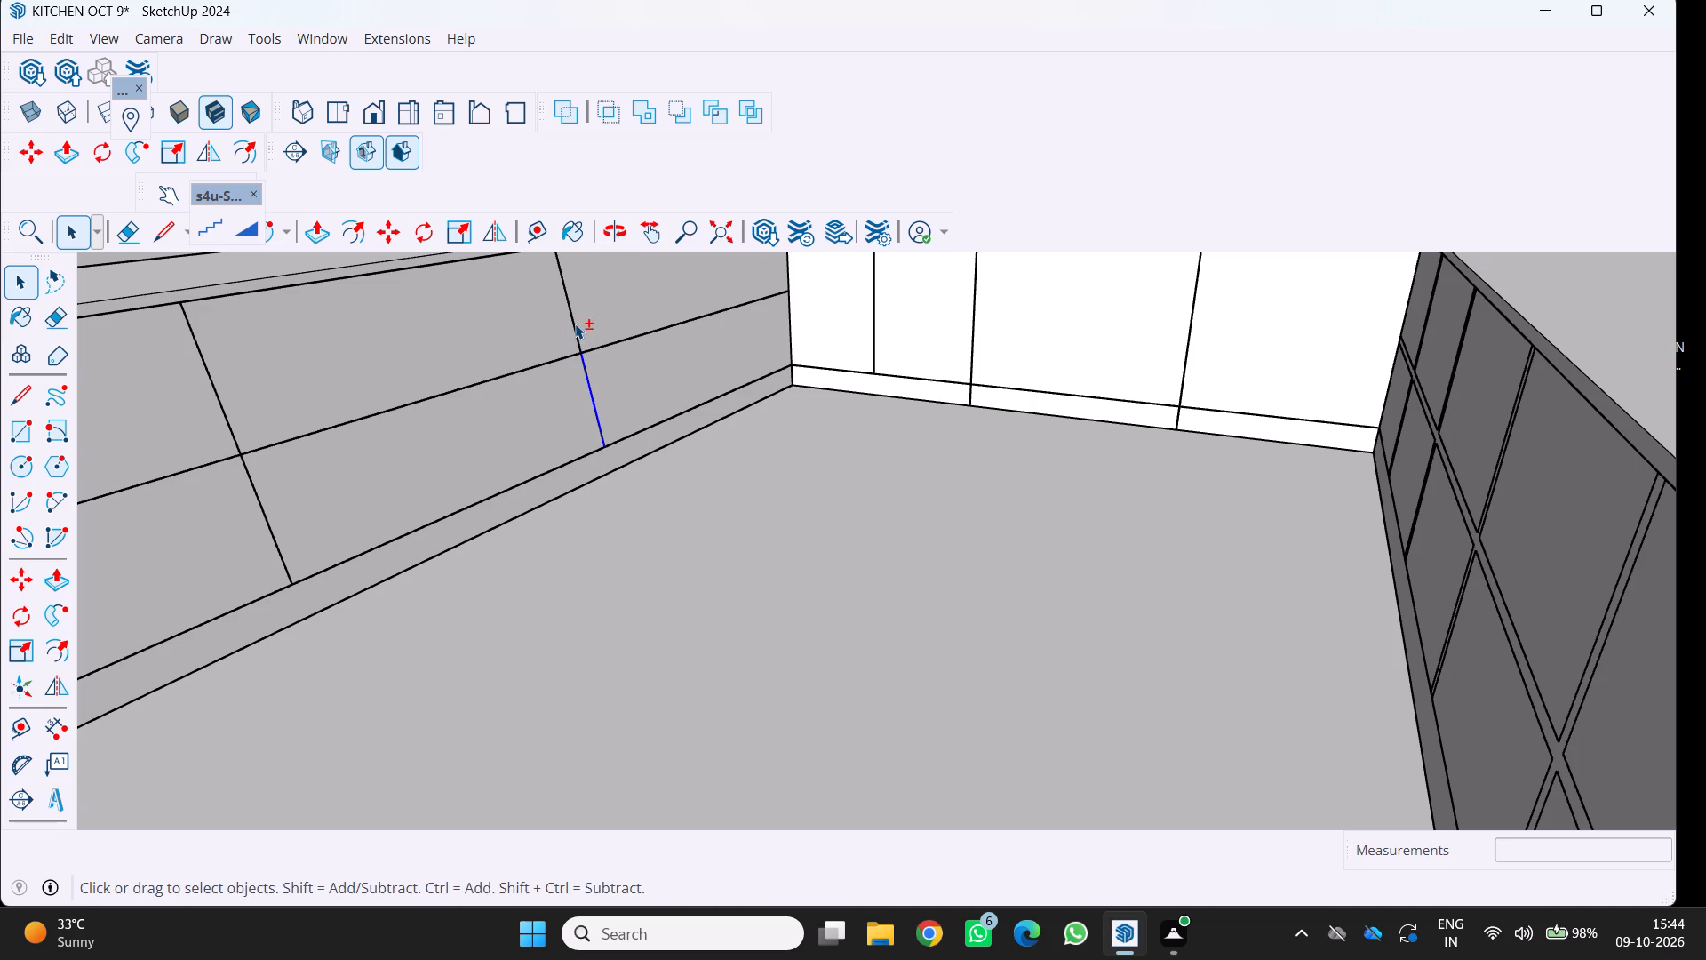
shift+click(575, 324)
key(m)
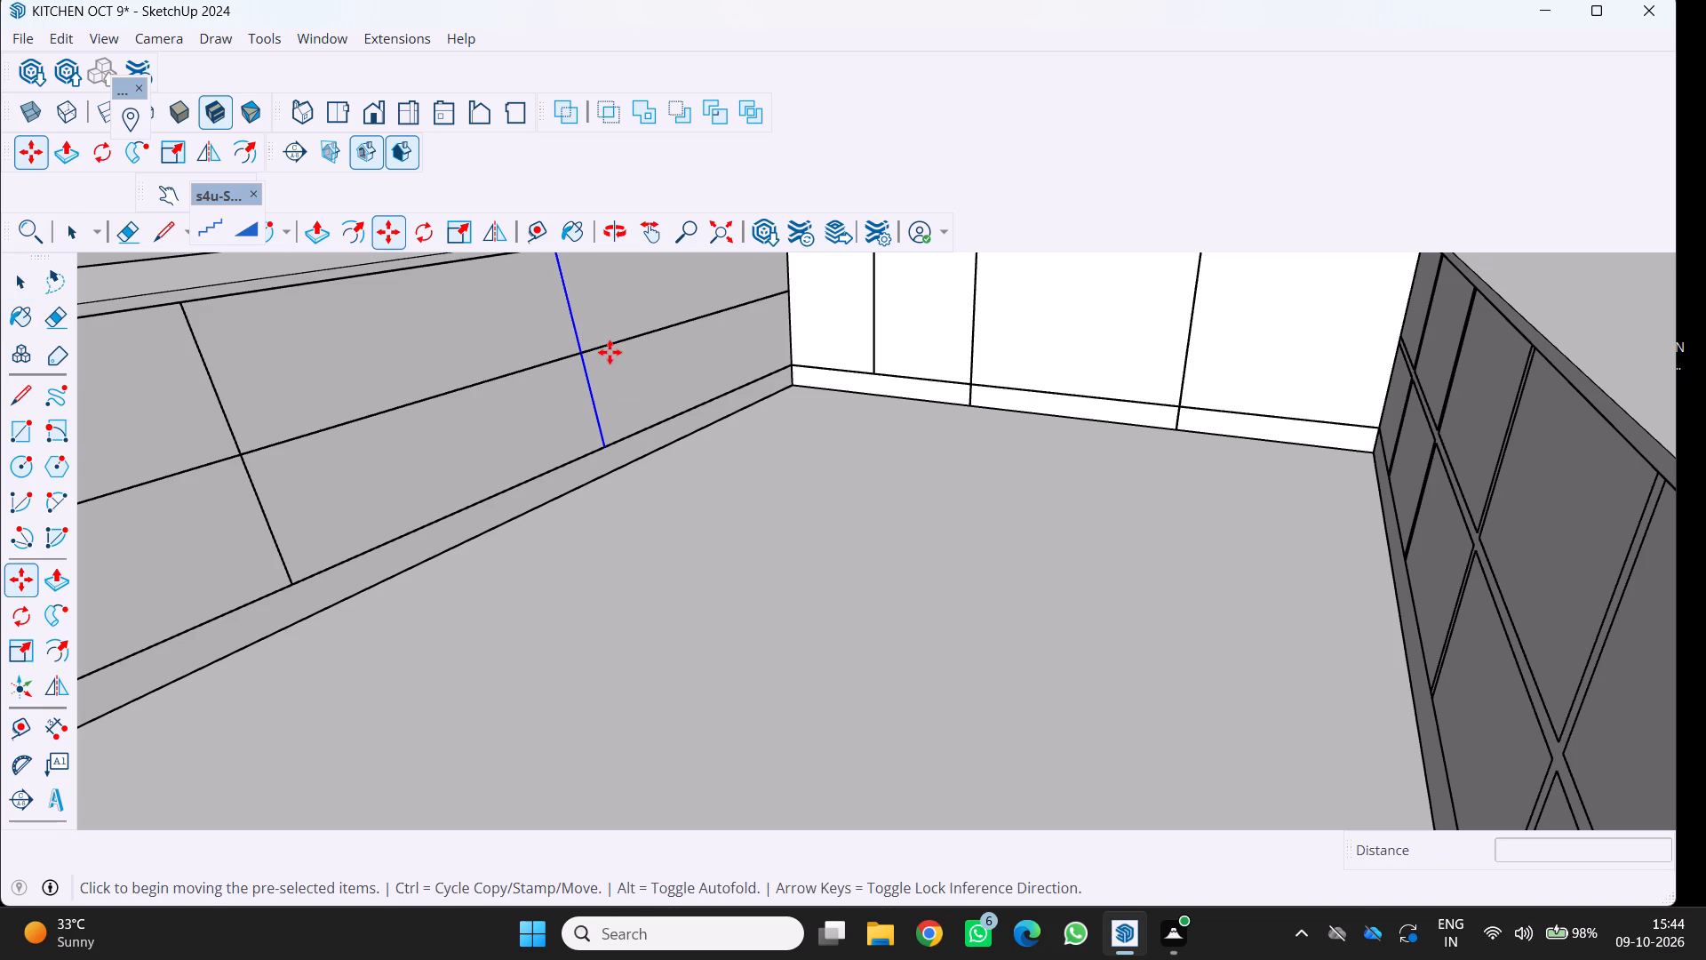
scroll(620, 433, up, 3)
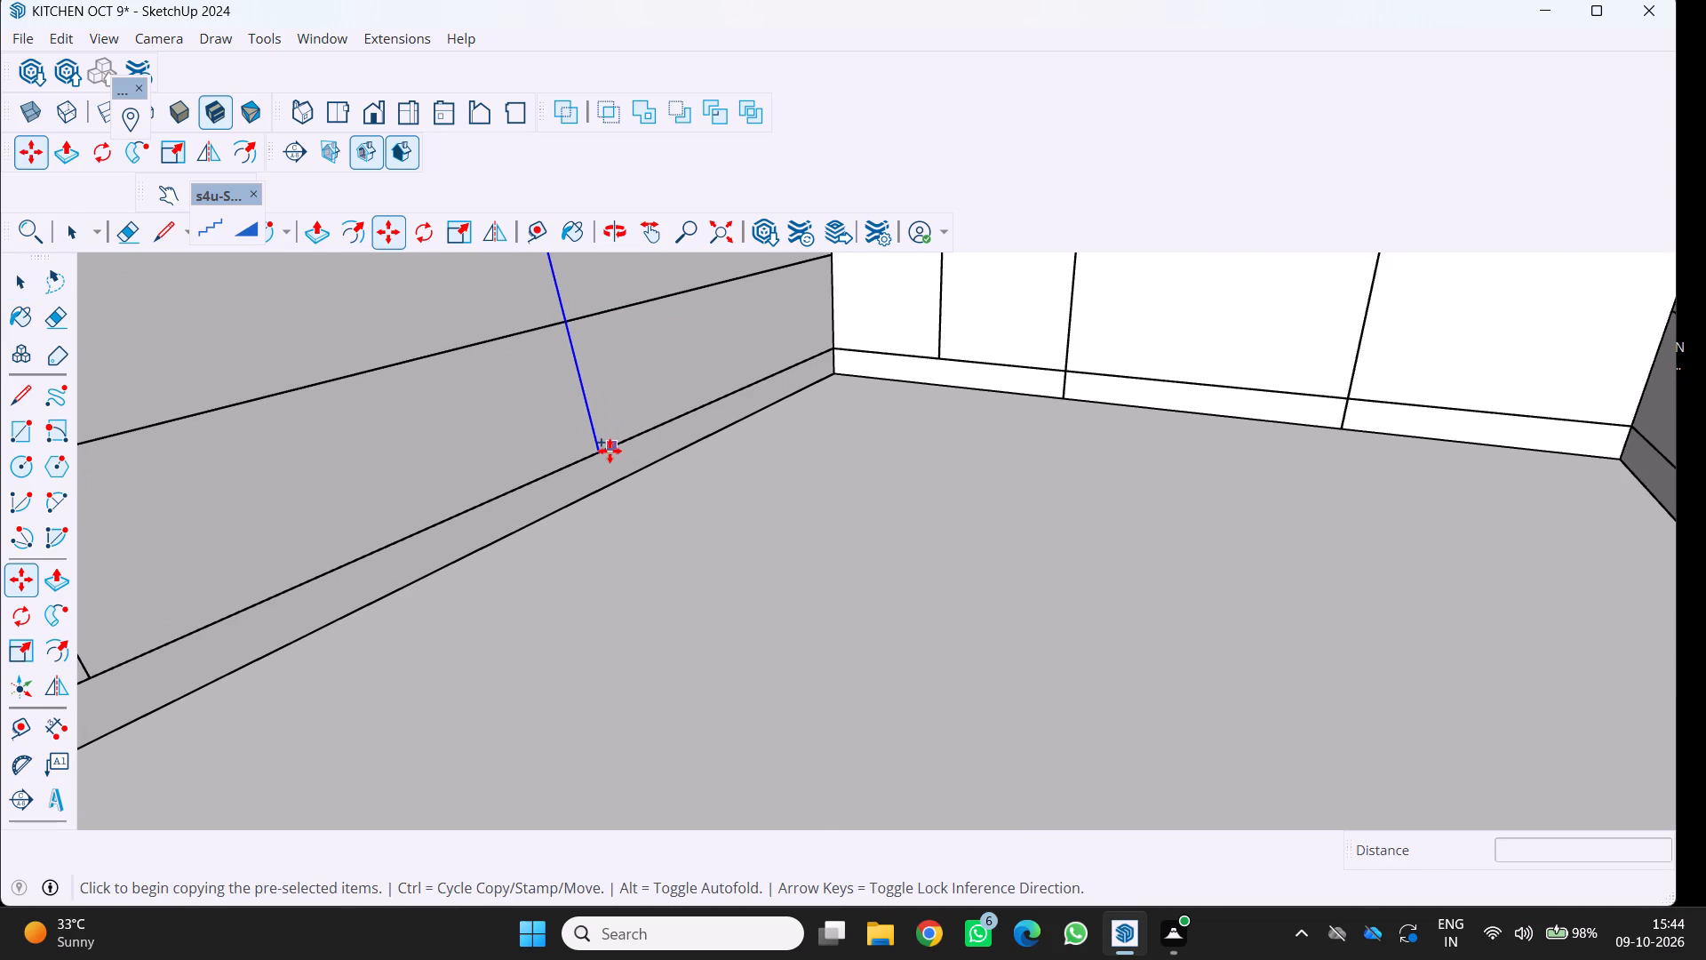
click(602, 452)
key(1)
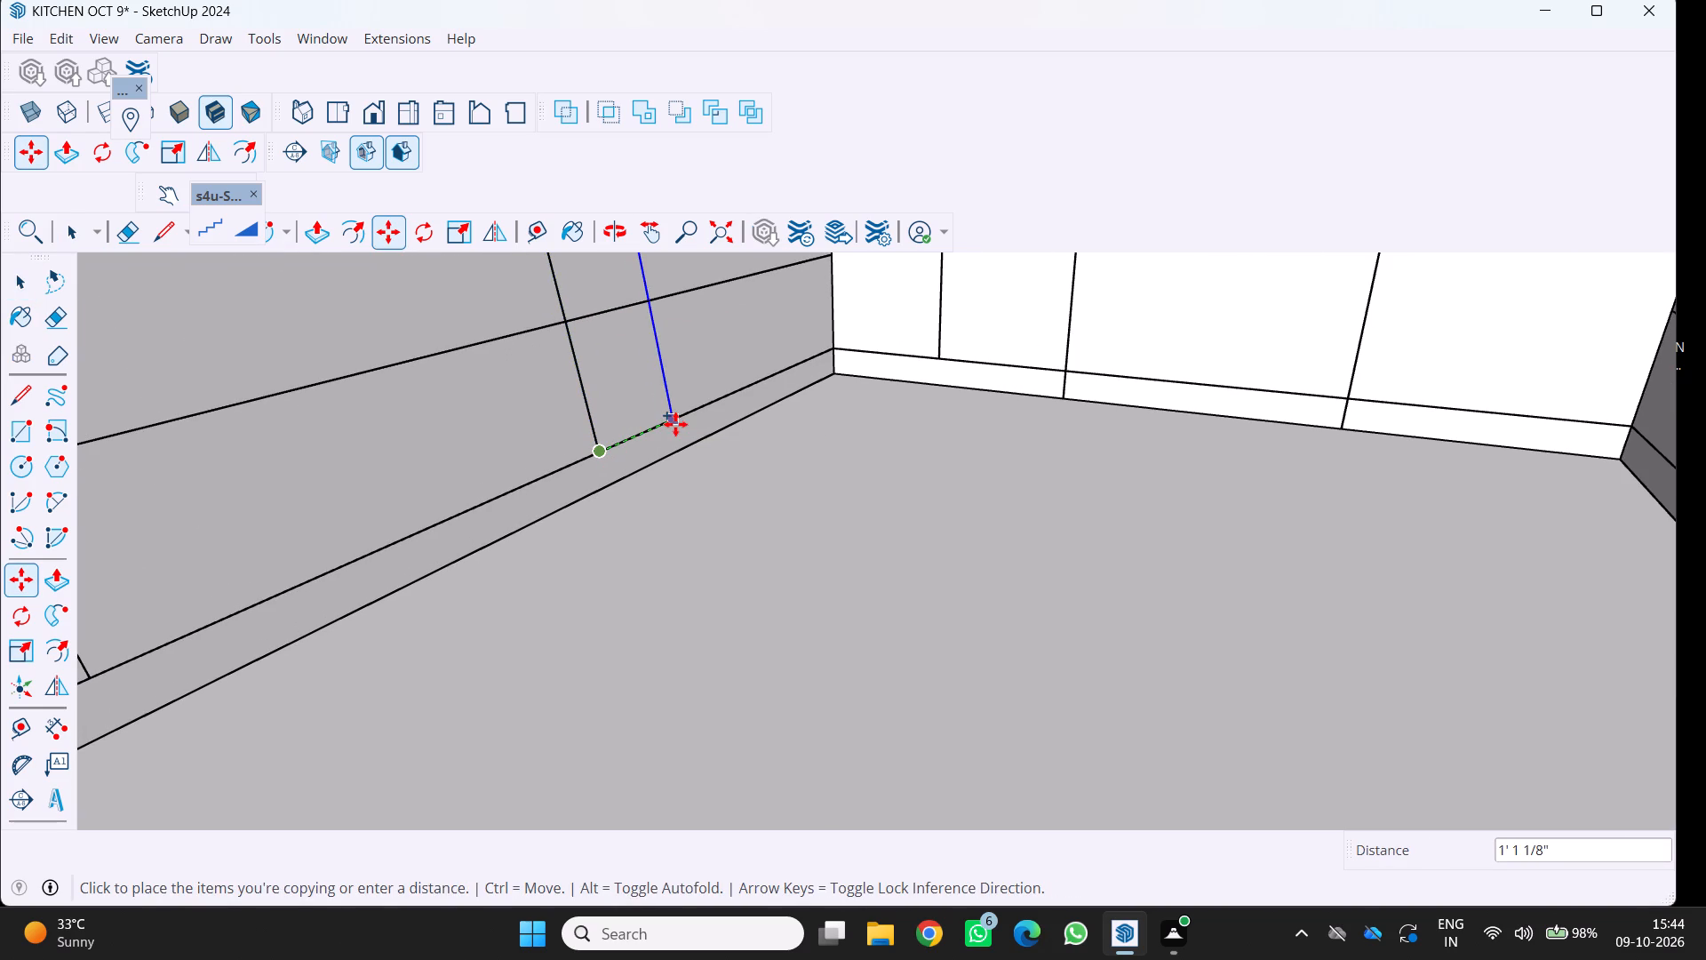
key(Return)
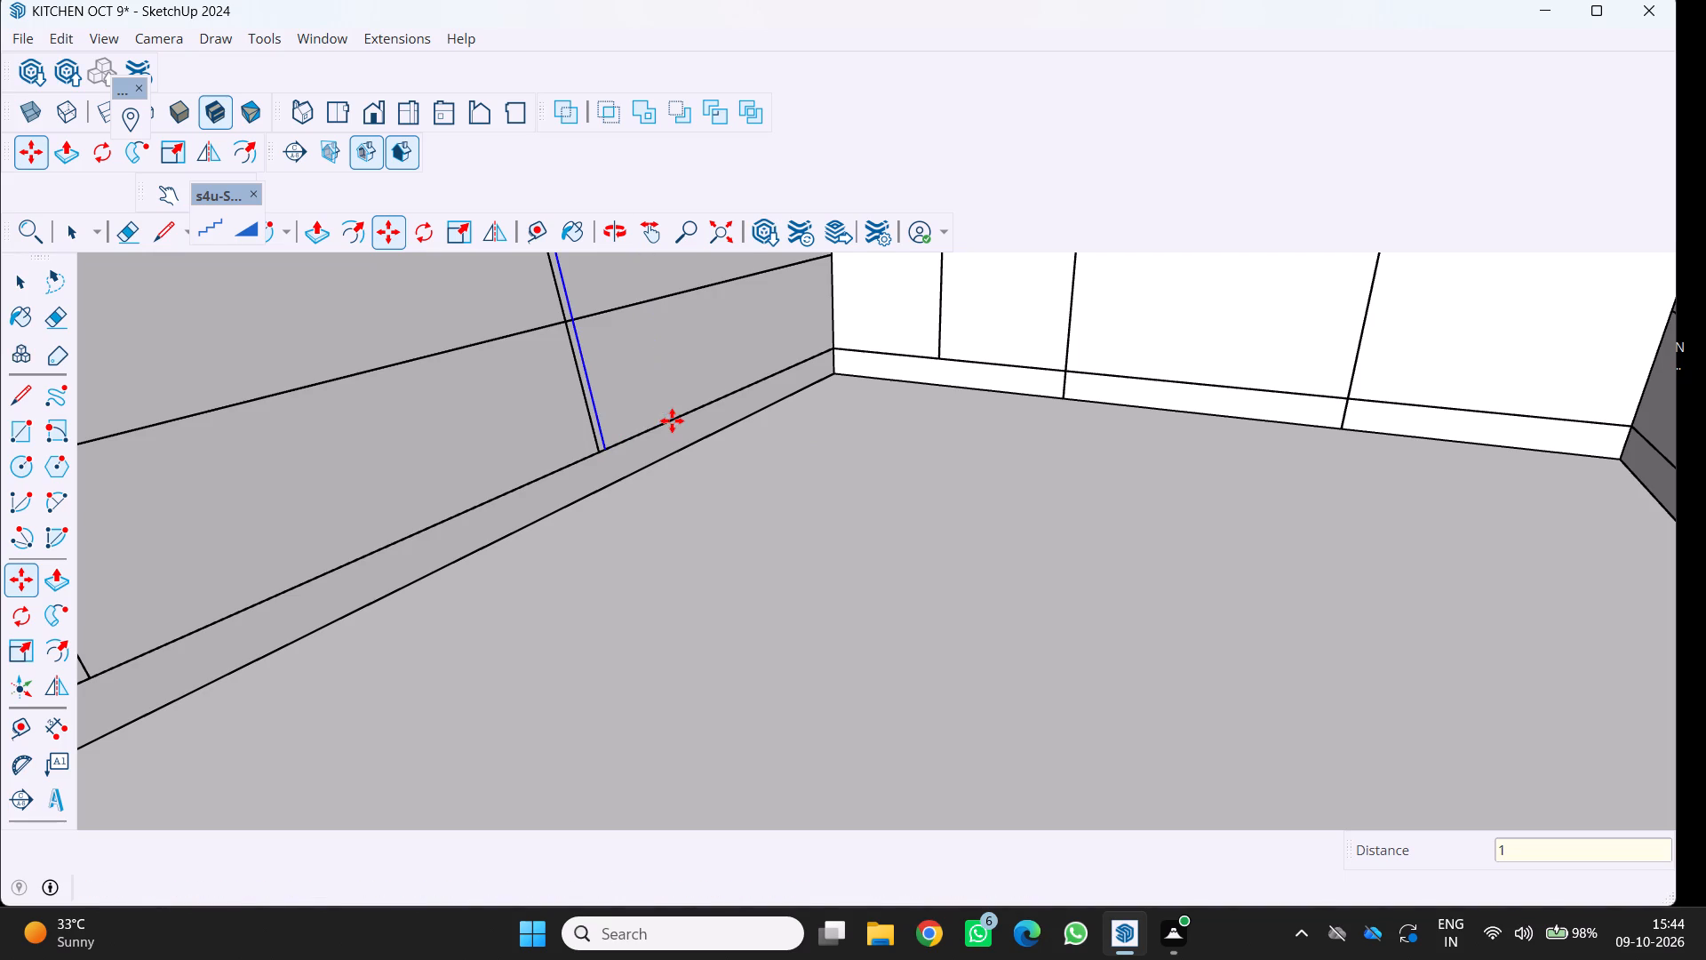
Copy the upper and lower segments of the divider line nearer the open end 1" towards the corner.
scroll(537, 483, down, 10)
scroll(419, 540, up, 1)
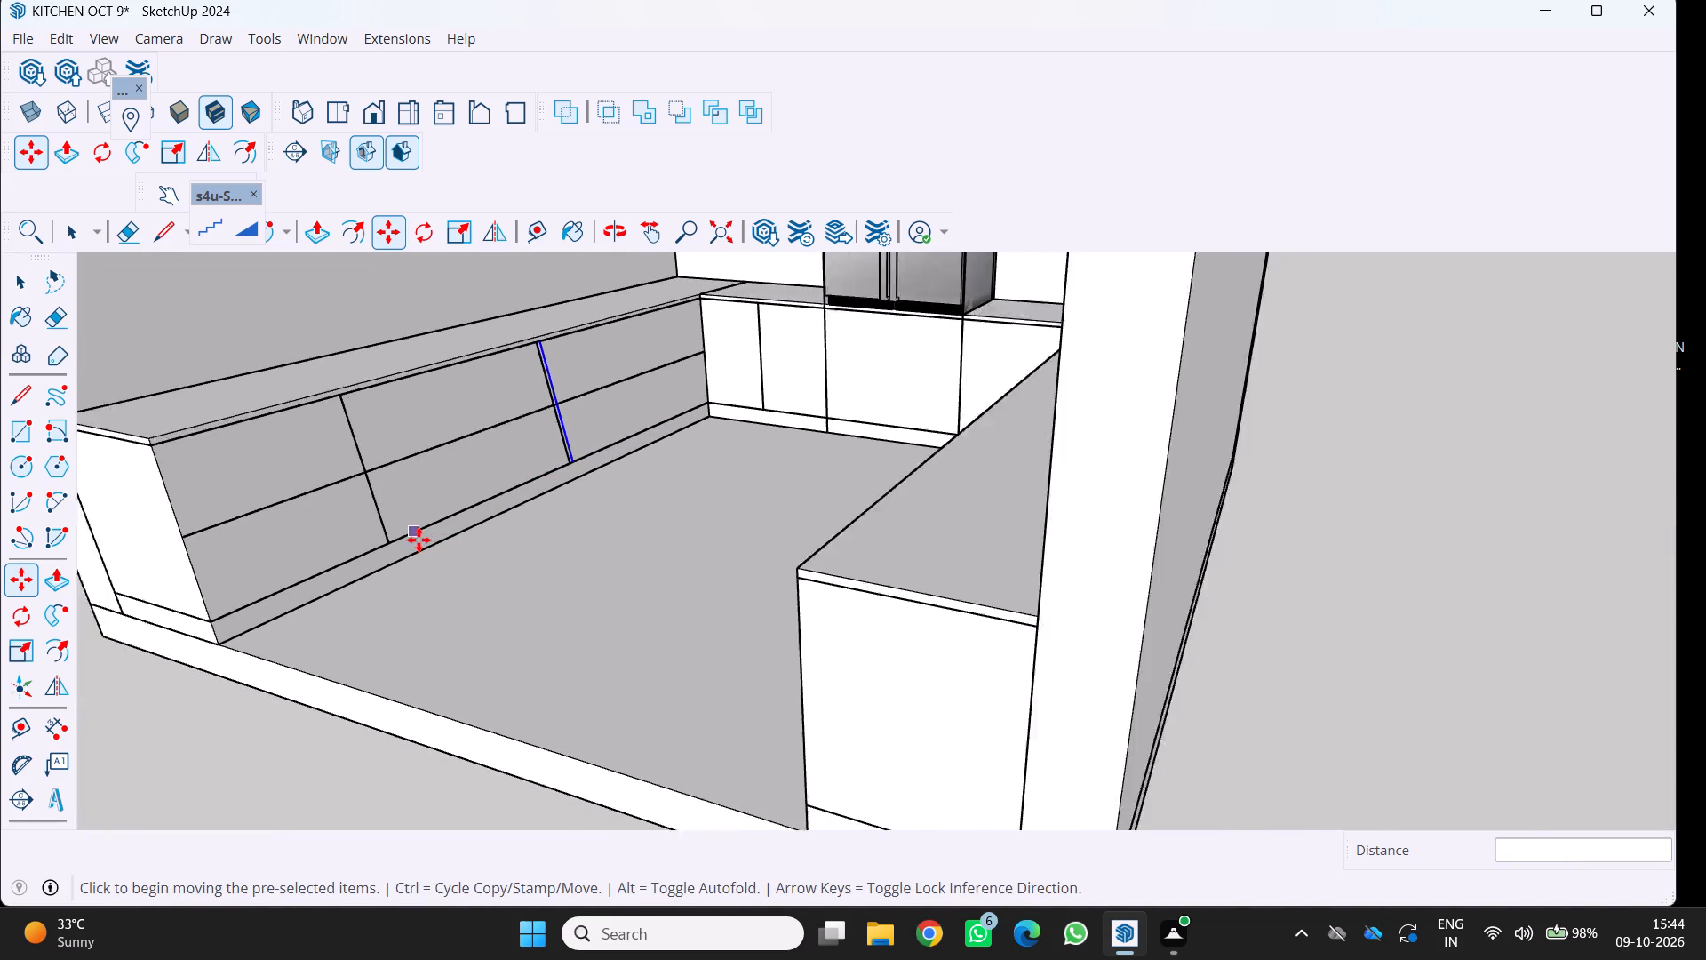
scroll(419, 540, up, 2)
key(space)
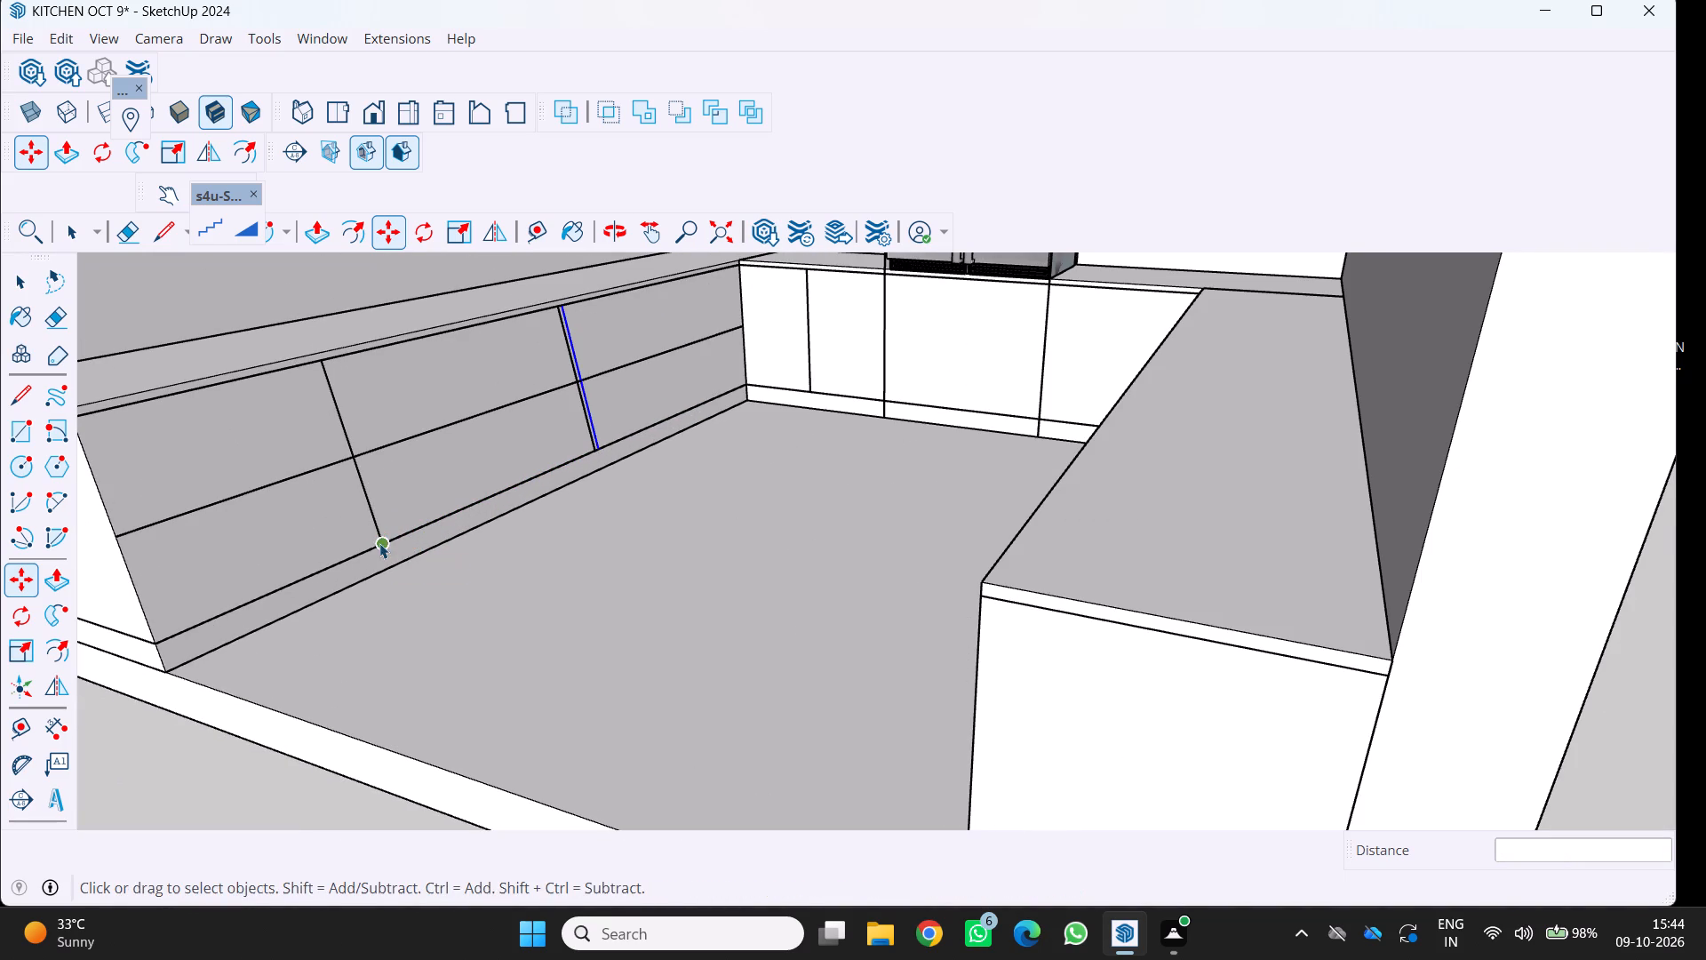
click(371, 519)
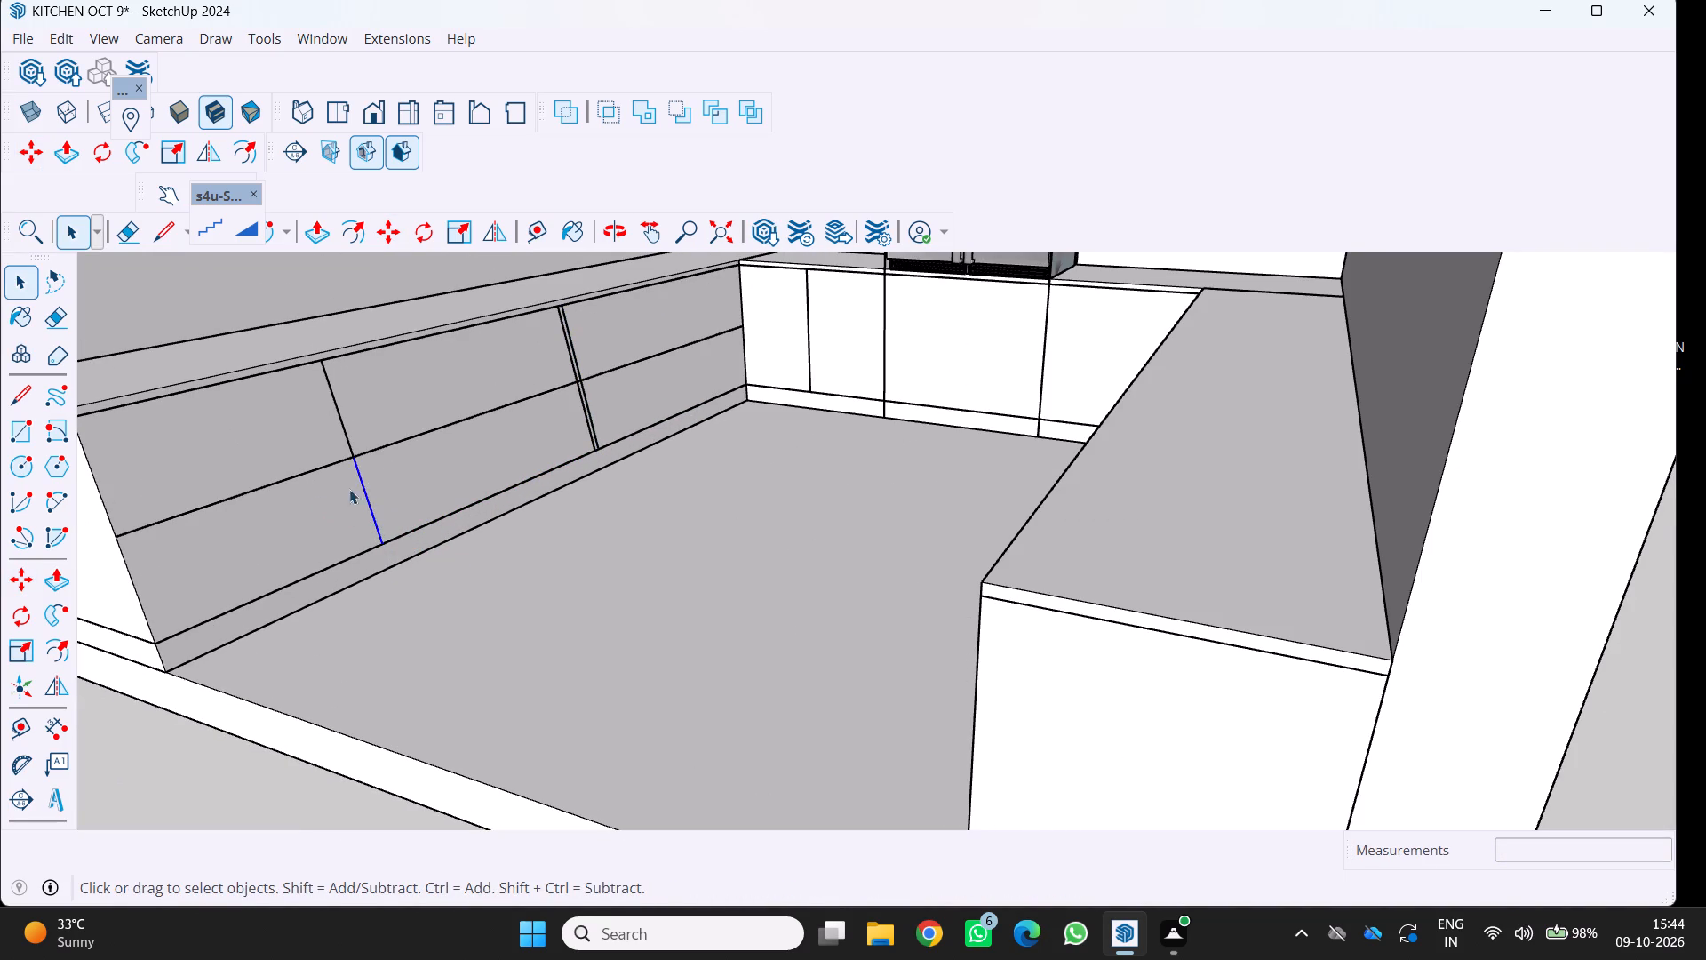
click(347, 441)
shift+click(370, 521)
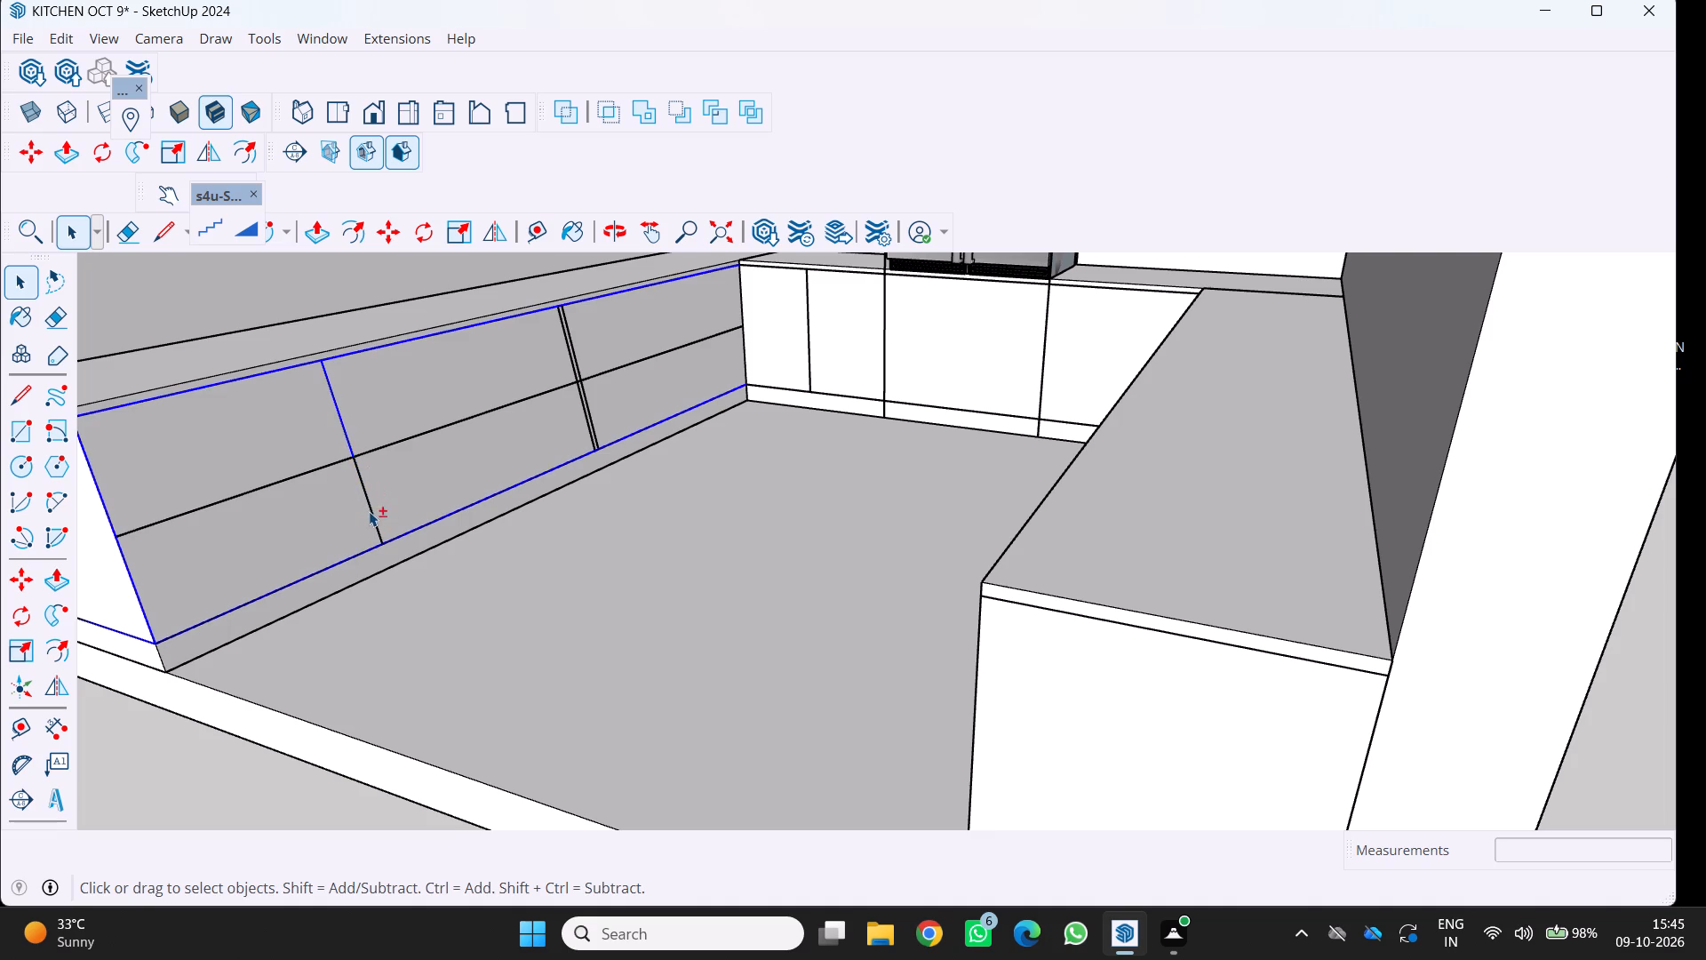
shift+click(370, 490)
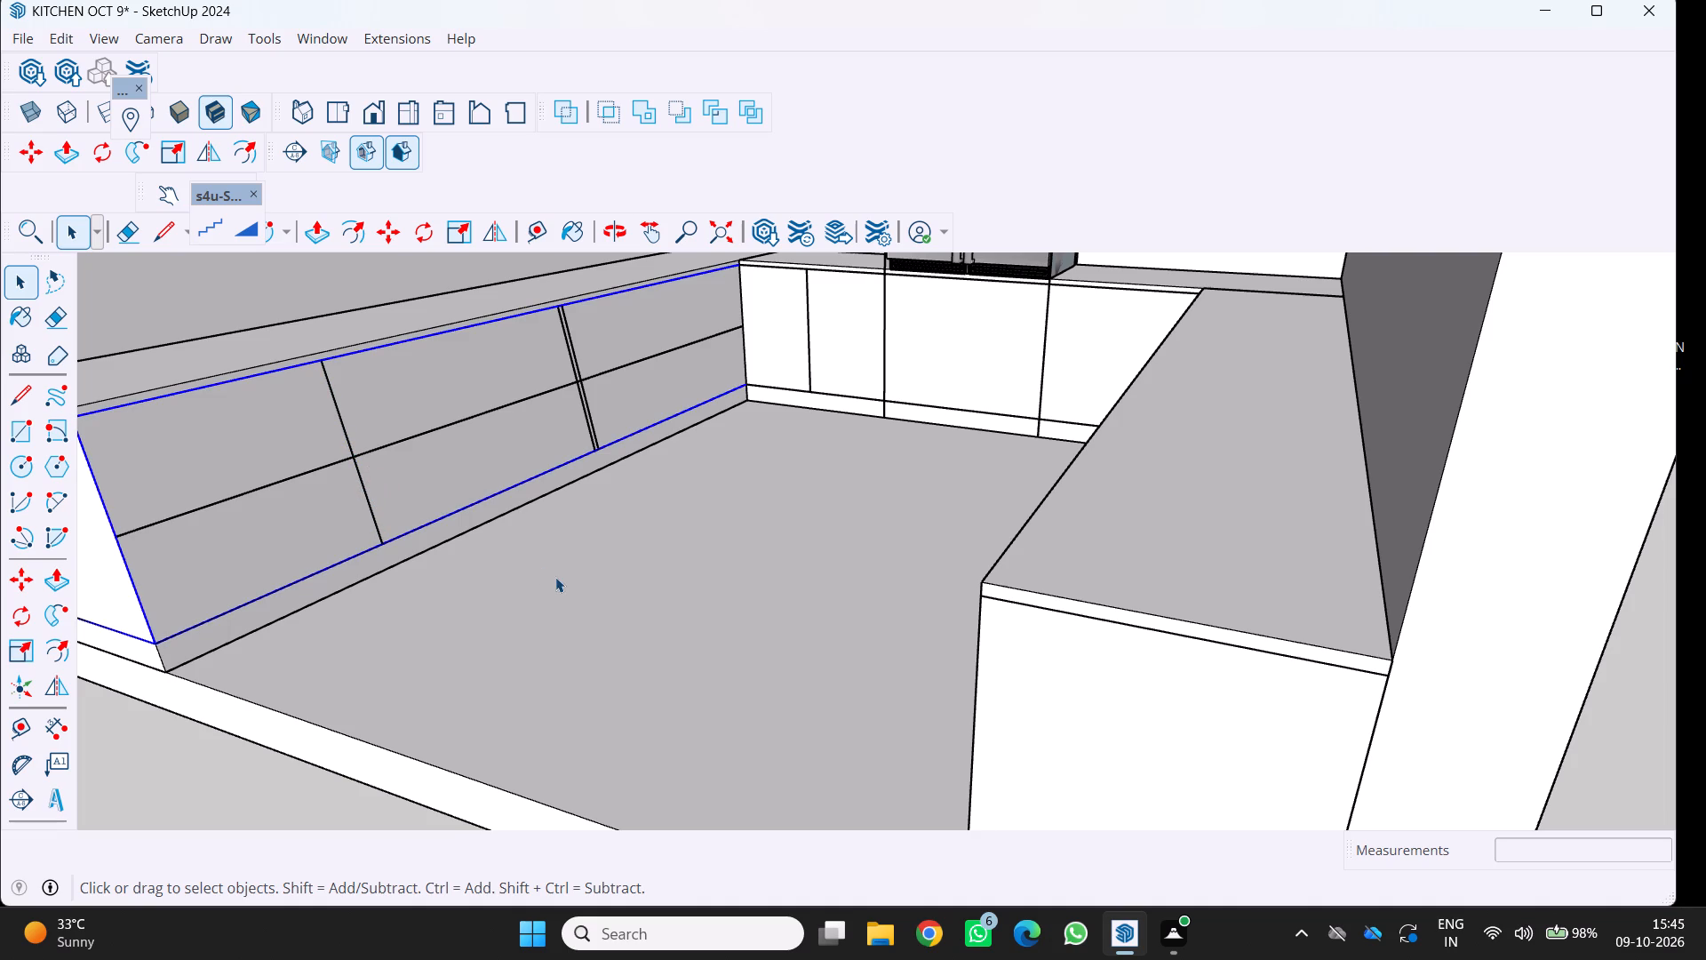
click(557, 579)
click(343, 418)
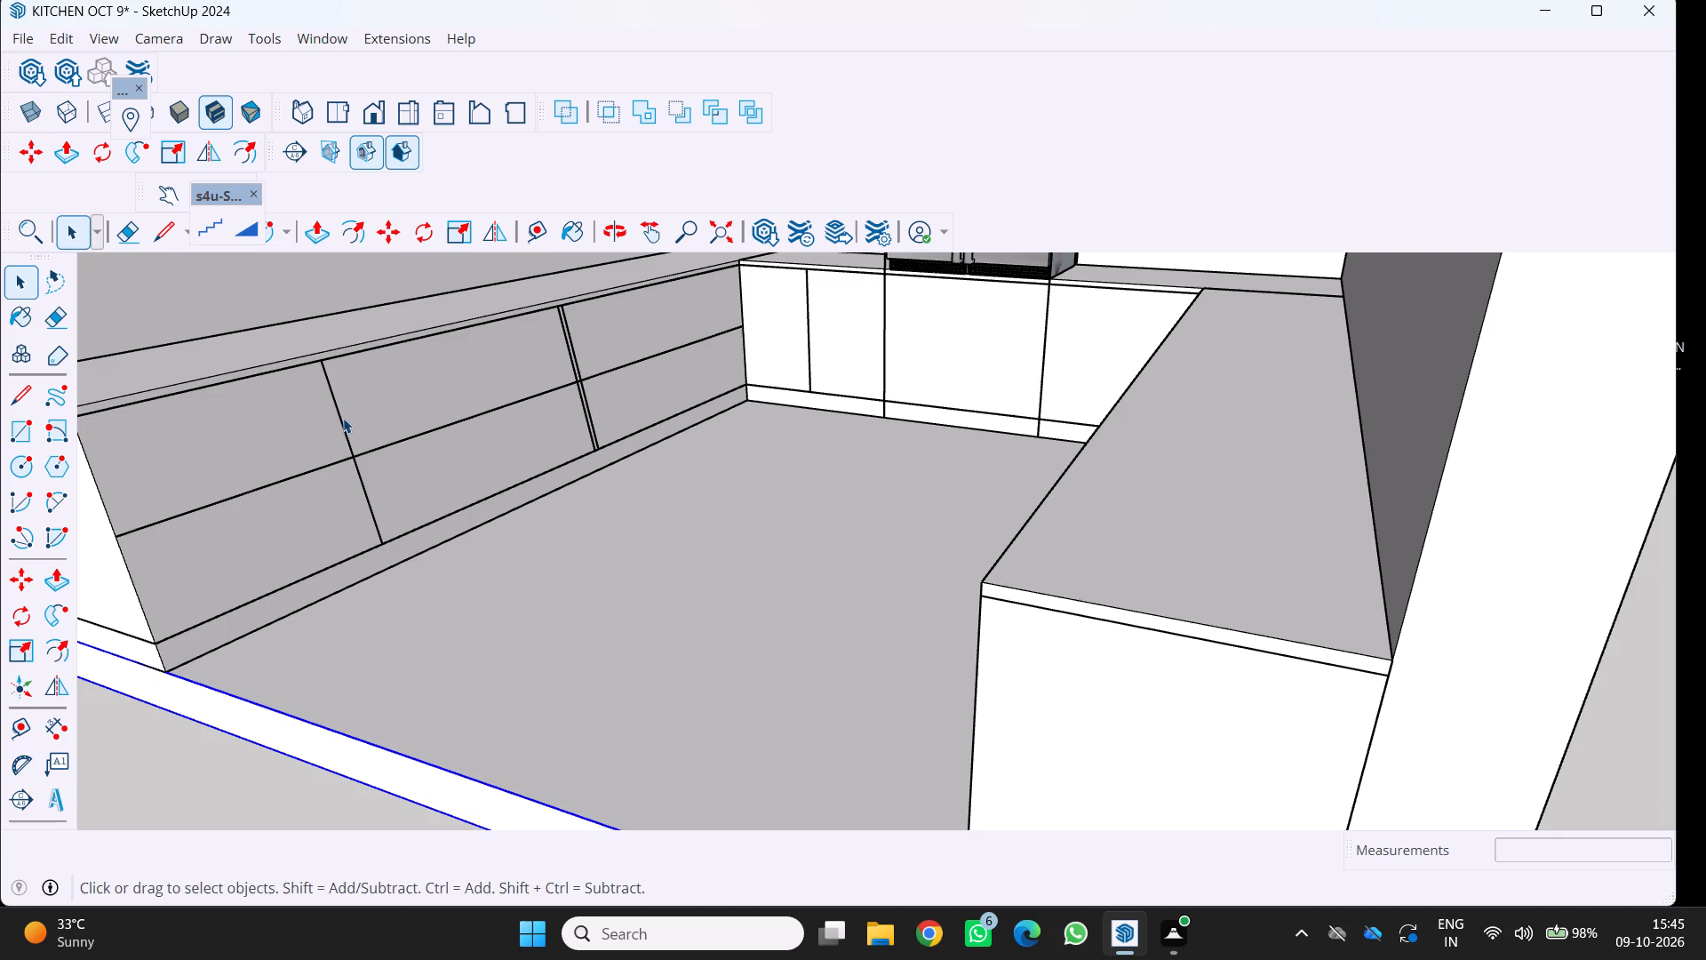
shift+click(365, 497)
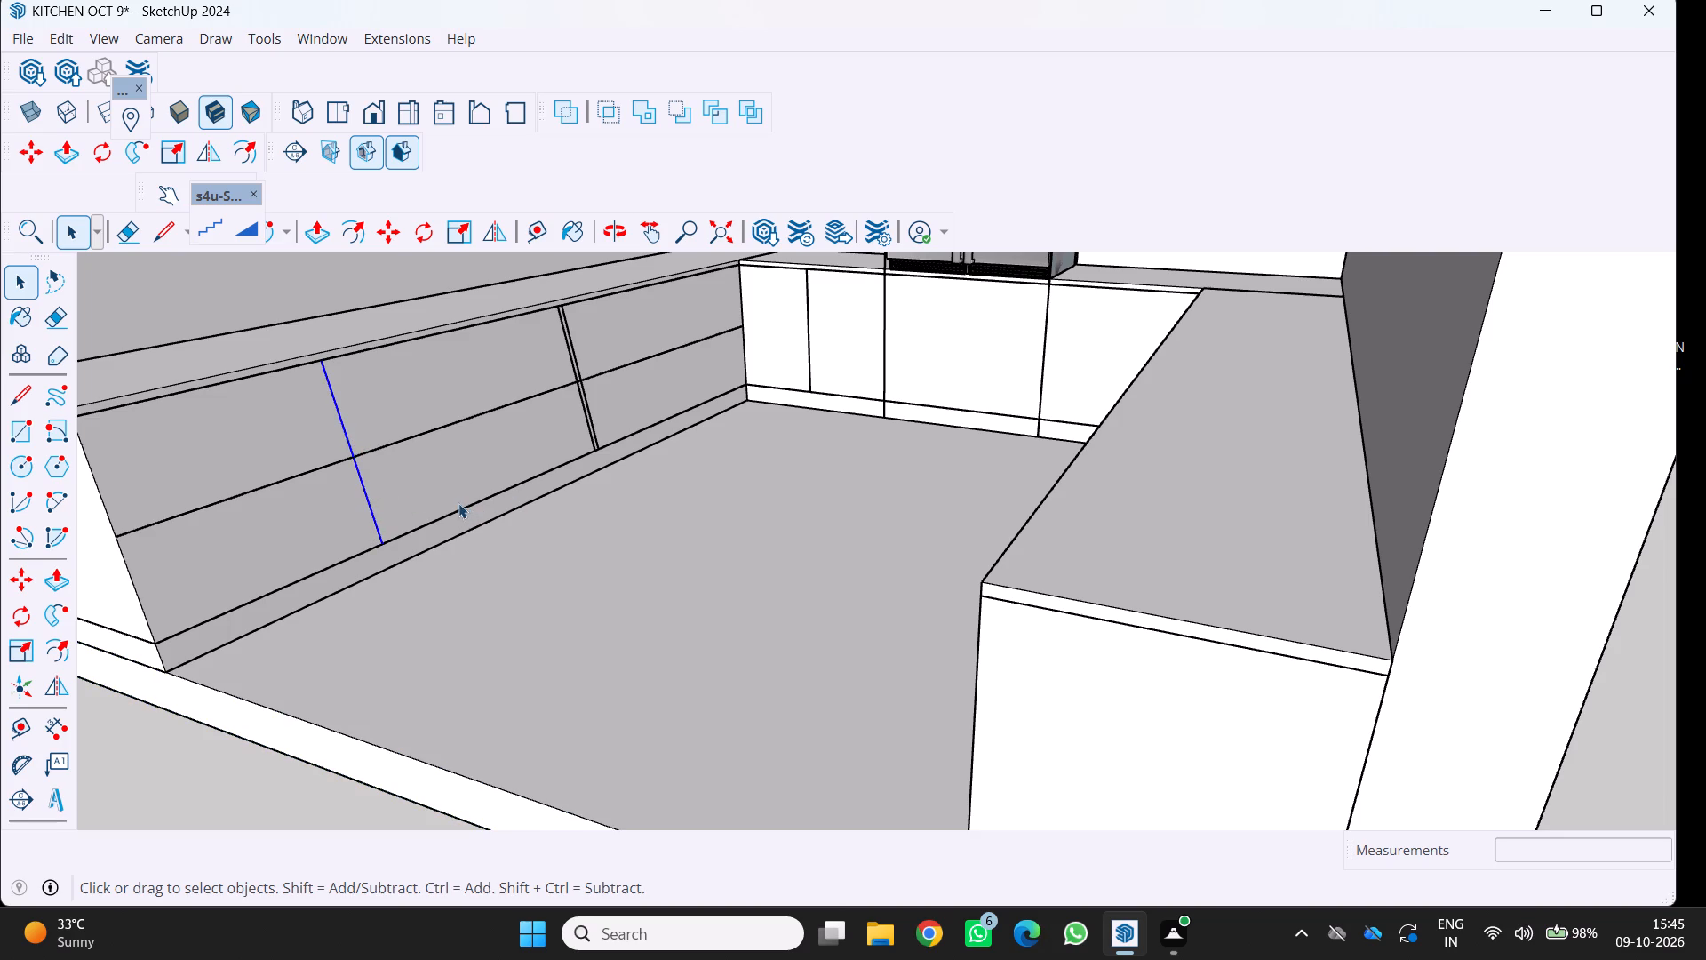
key(m)
scroll(412, 508, up, 4)
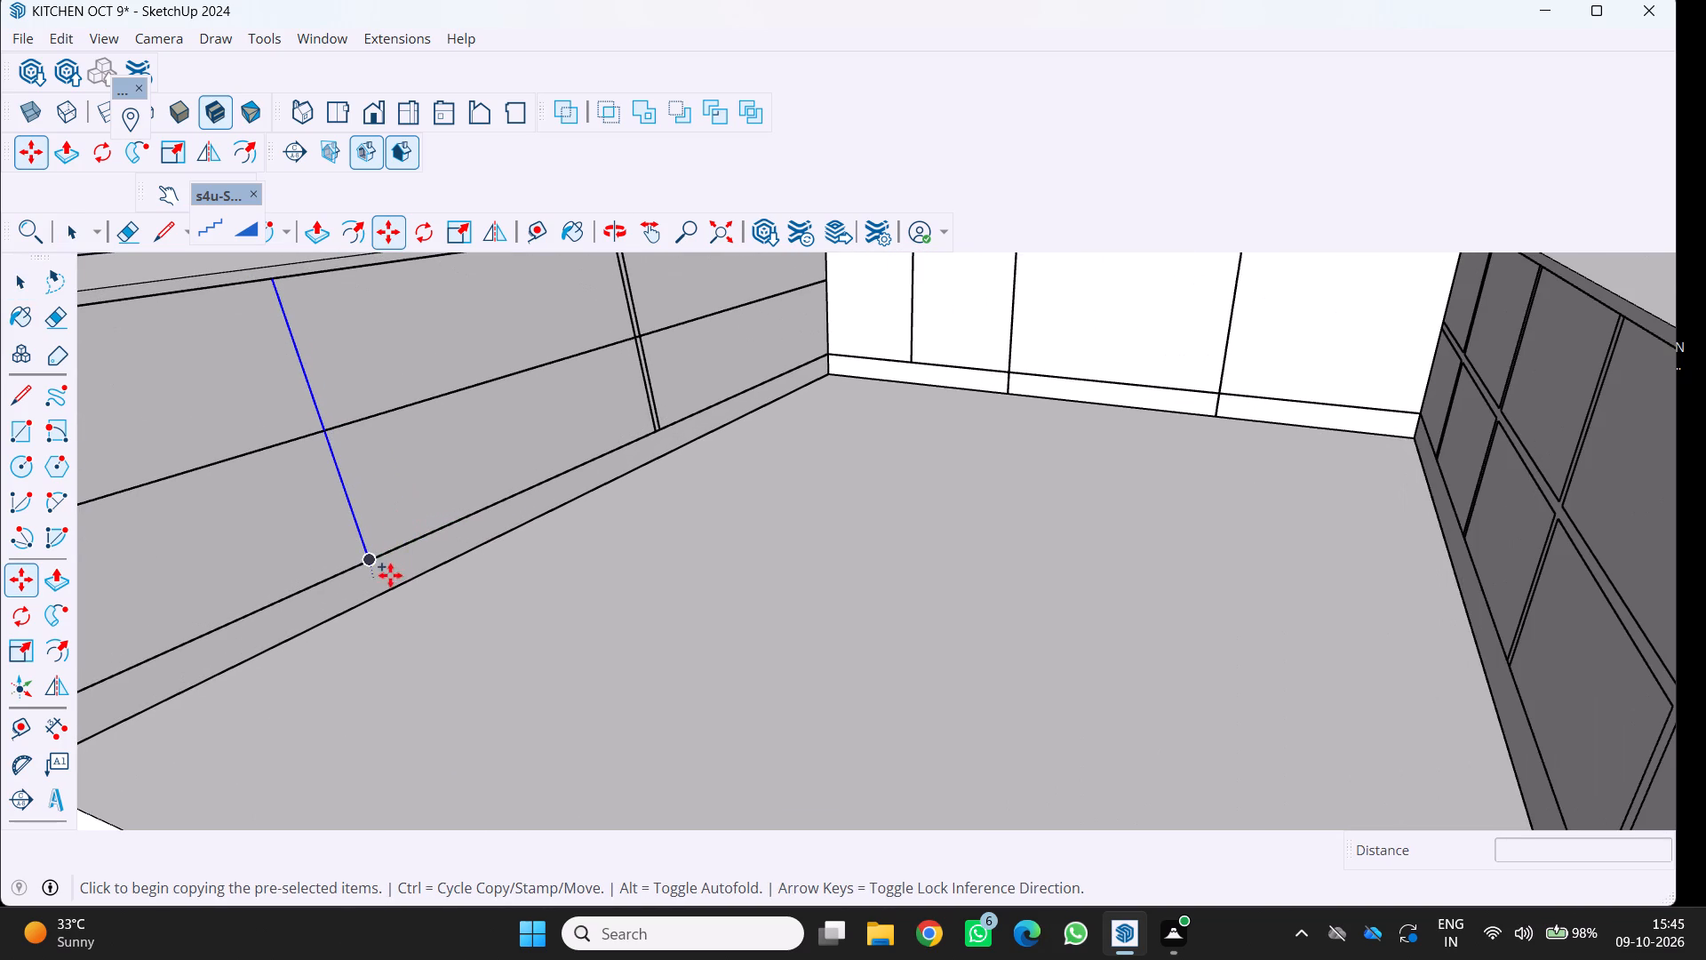
click(372, 563)
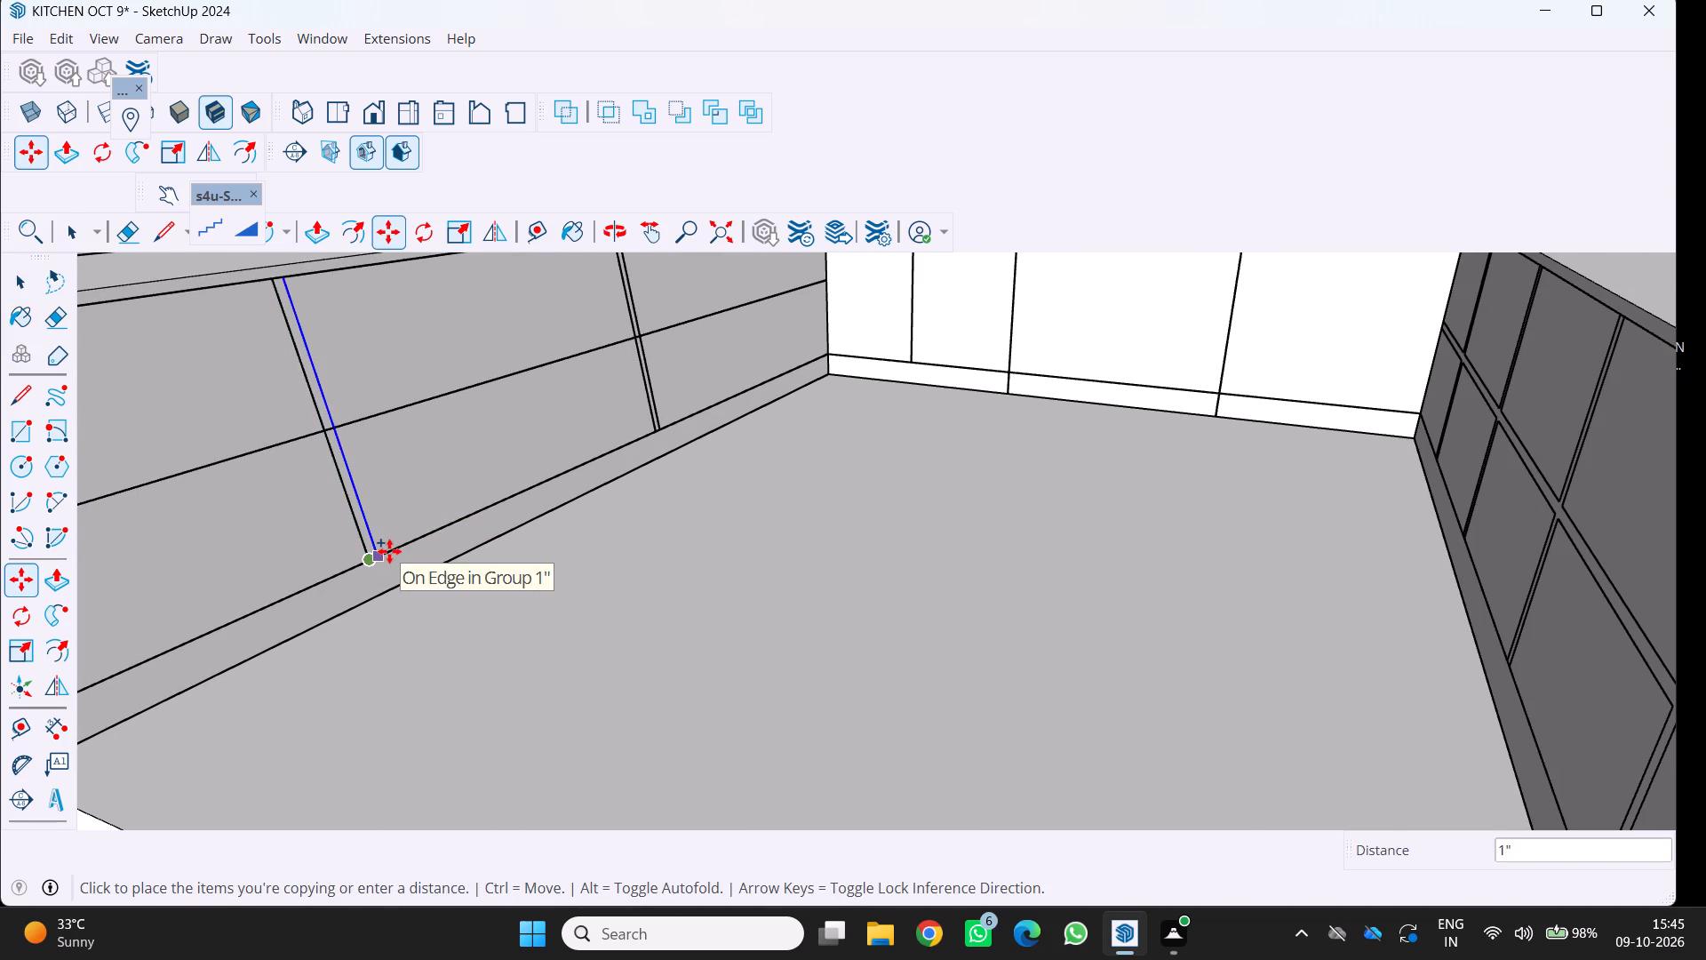
key(1)
key(Return)
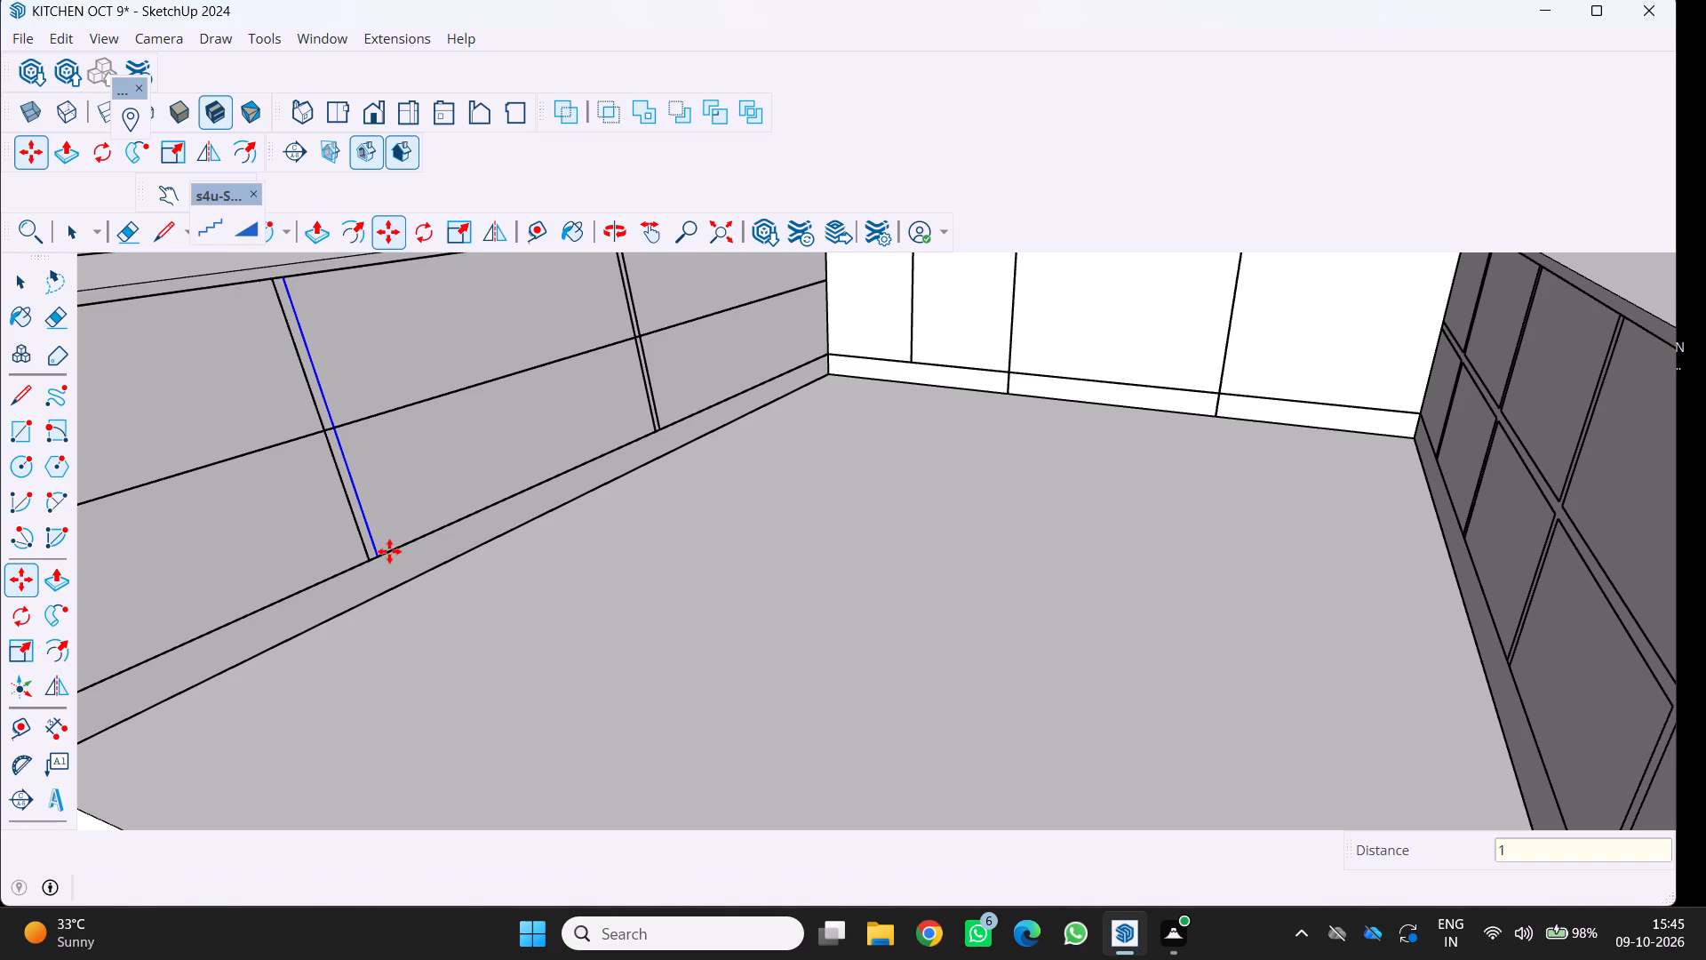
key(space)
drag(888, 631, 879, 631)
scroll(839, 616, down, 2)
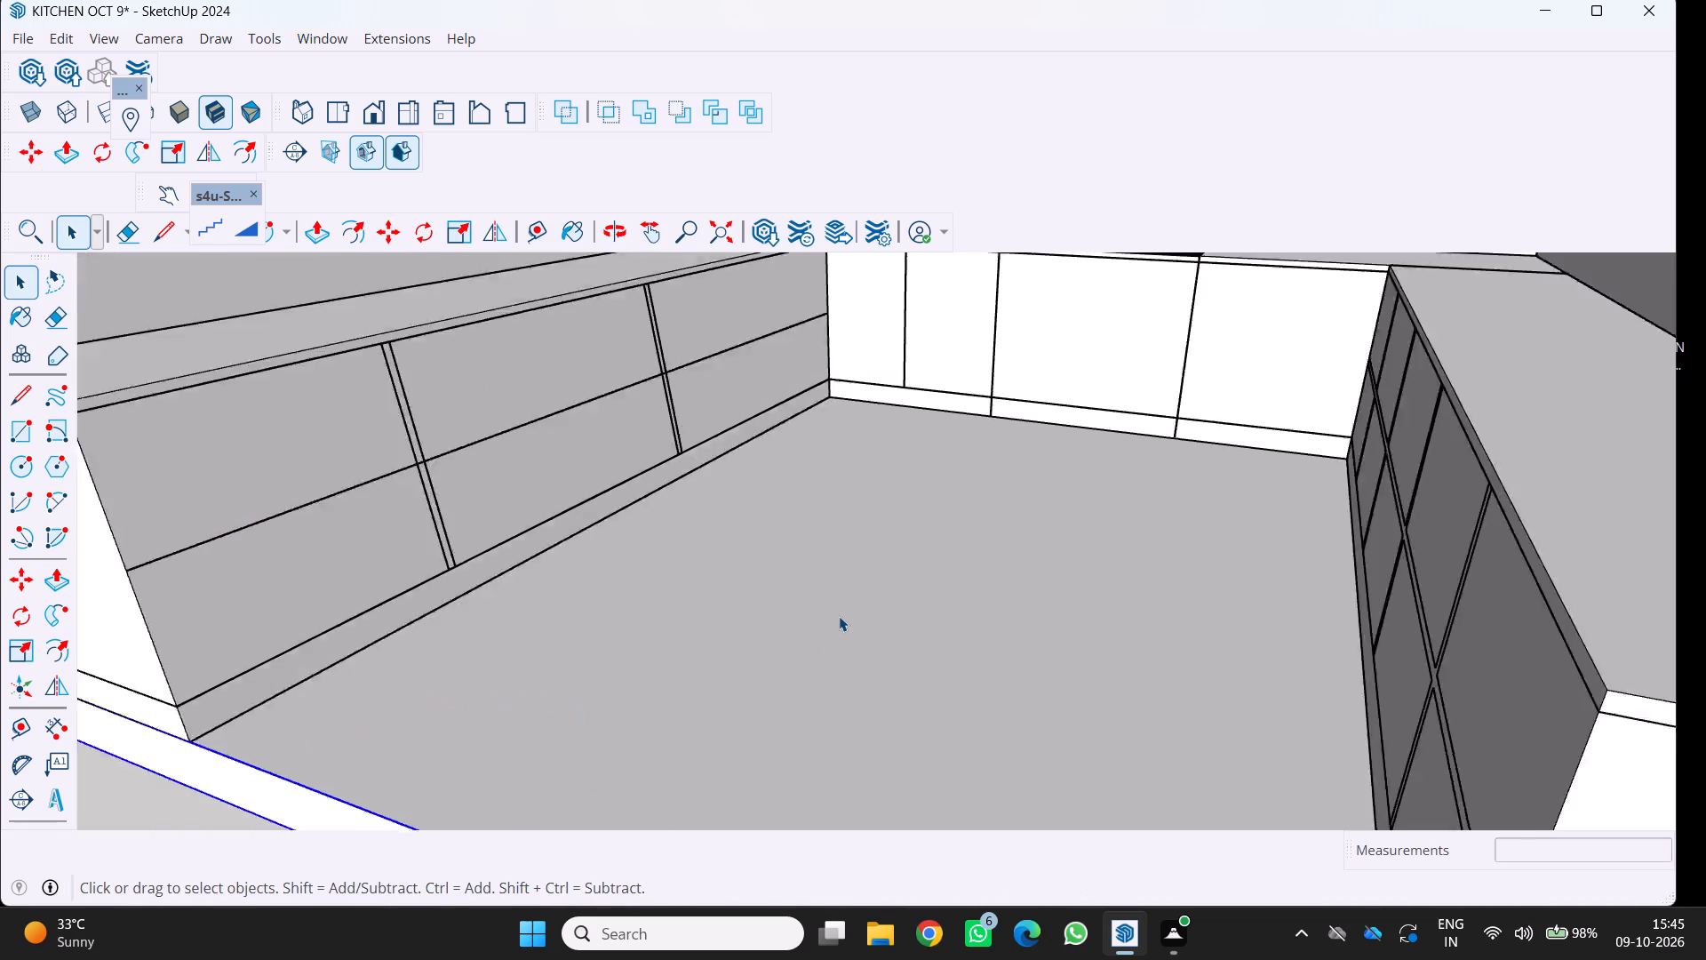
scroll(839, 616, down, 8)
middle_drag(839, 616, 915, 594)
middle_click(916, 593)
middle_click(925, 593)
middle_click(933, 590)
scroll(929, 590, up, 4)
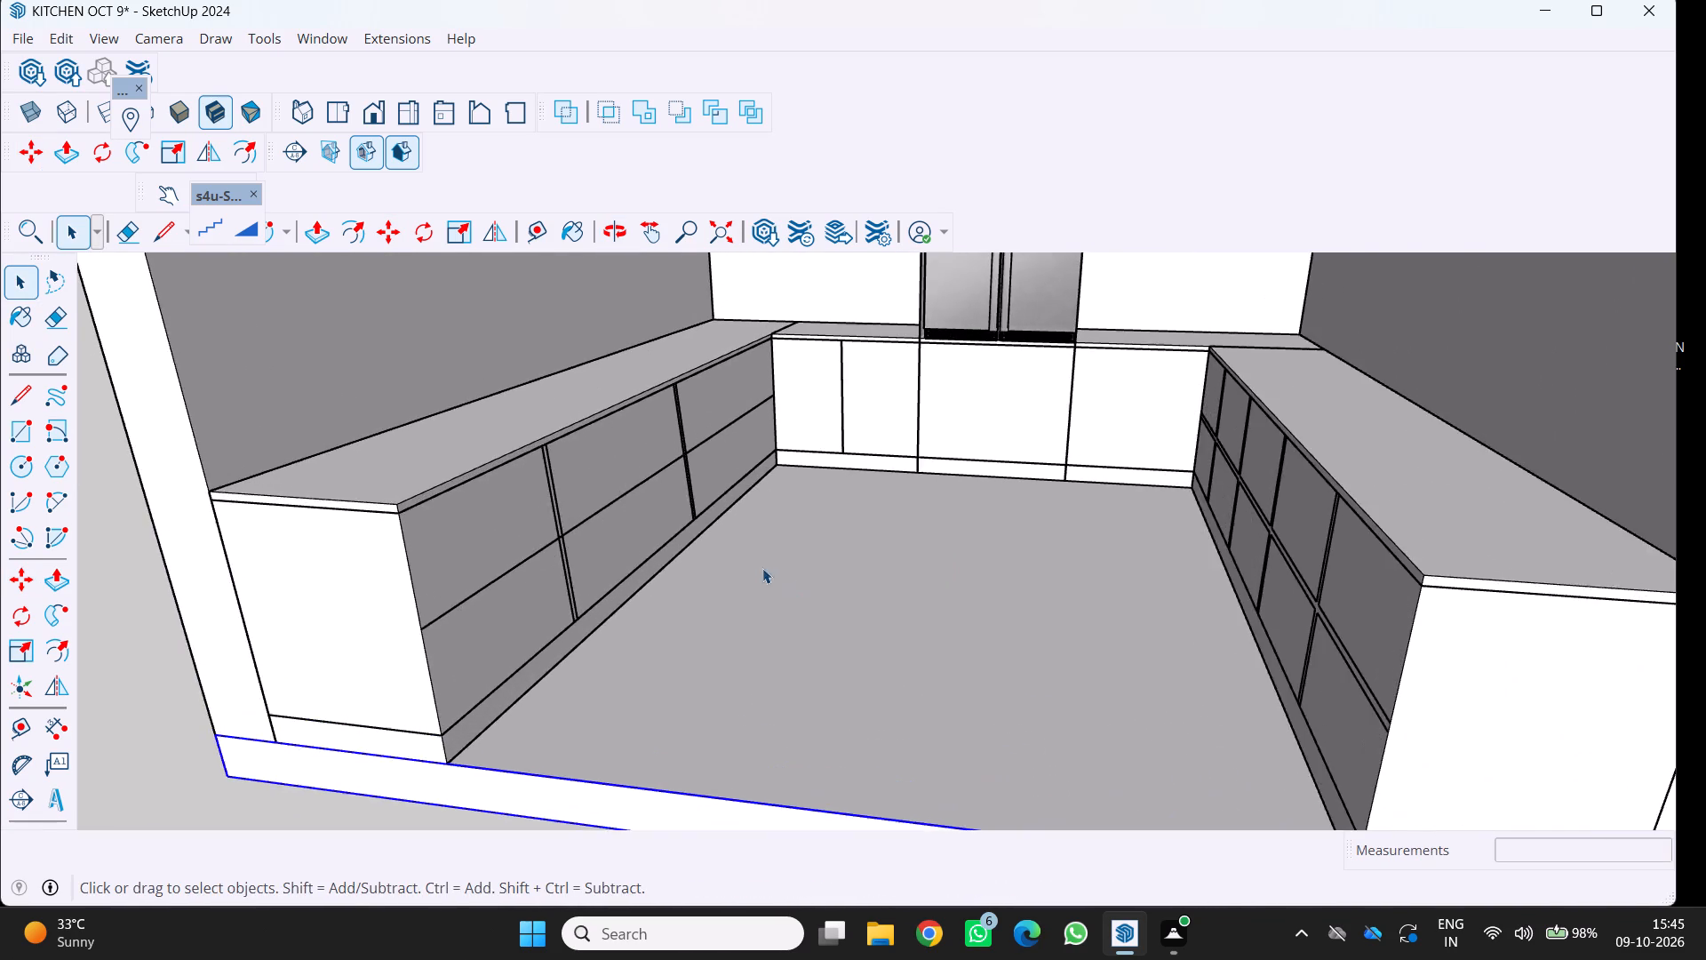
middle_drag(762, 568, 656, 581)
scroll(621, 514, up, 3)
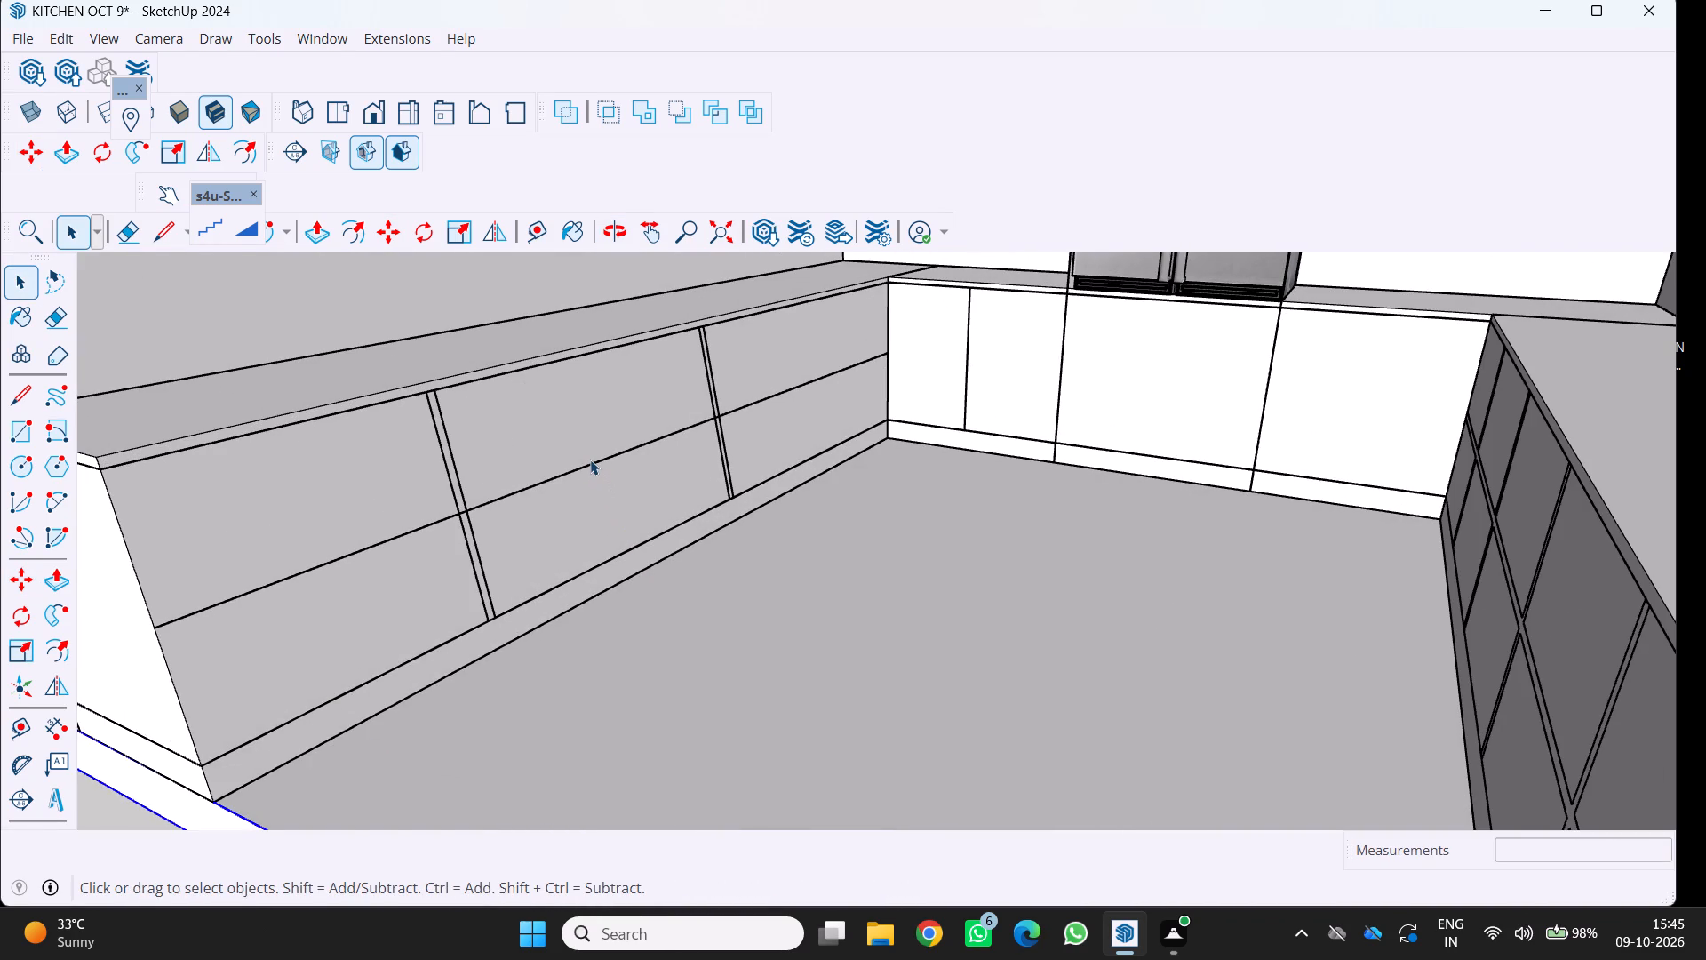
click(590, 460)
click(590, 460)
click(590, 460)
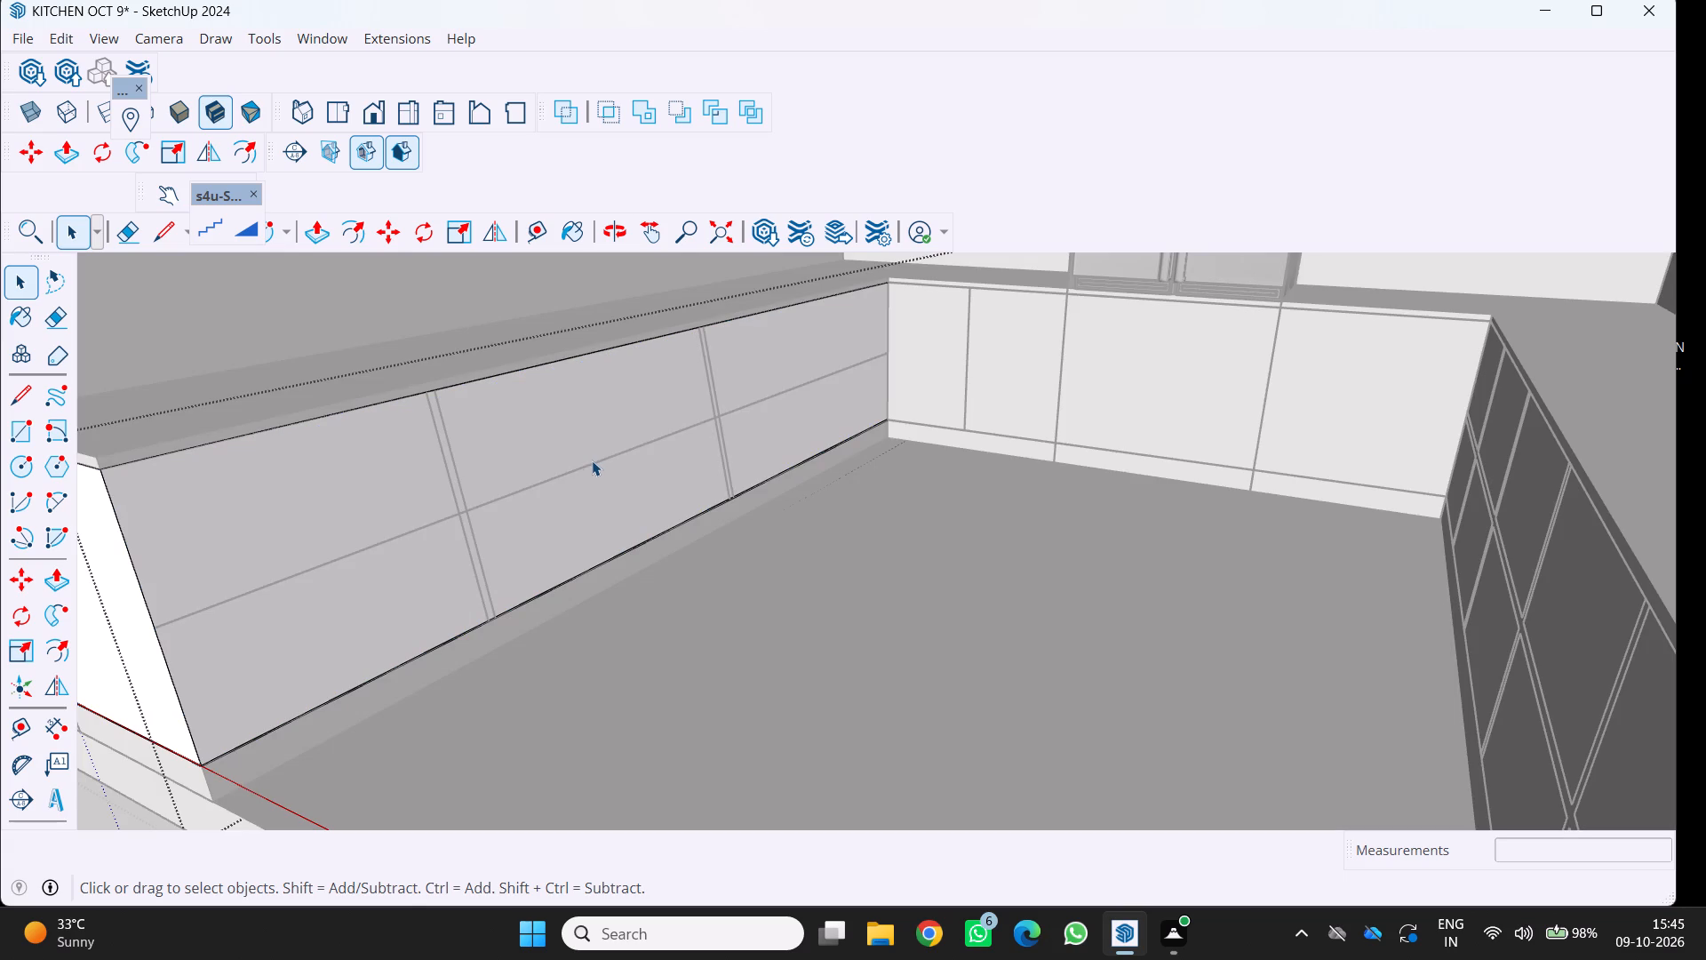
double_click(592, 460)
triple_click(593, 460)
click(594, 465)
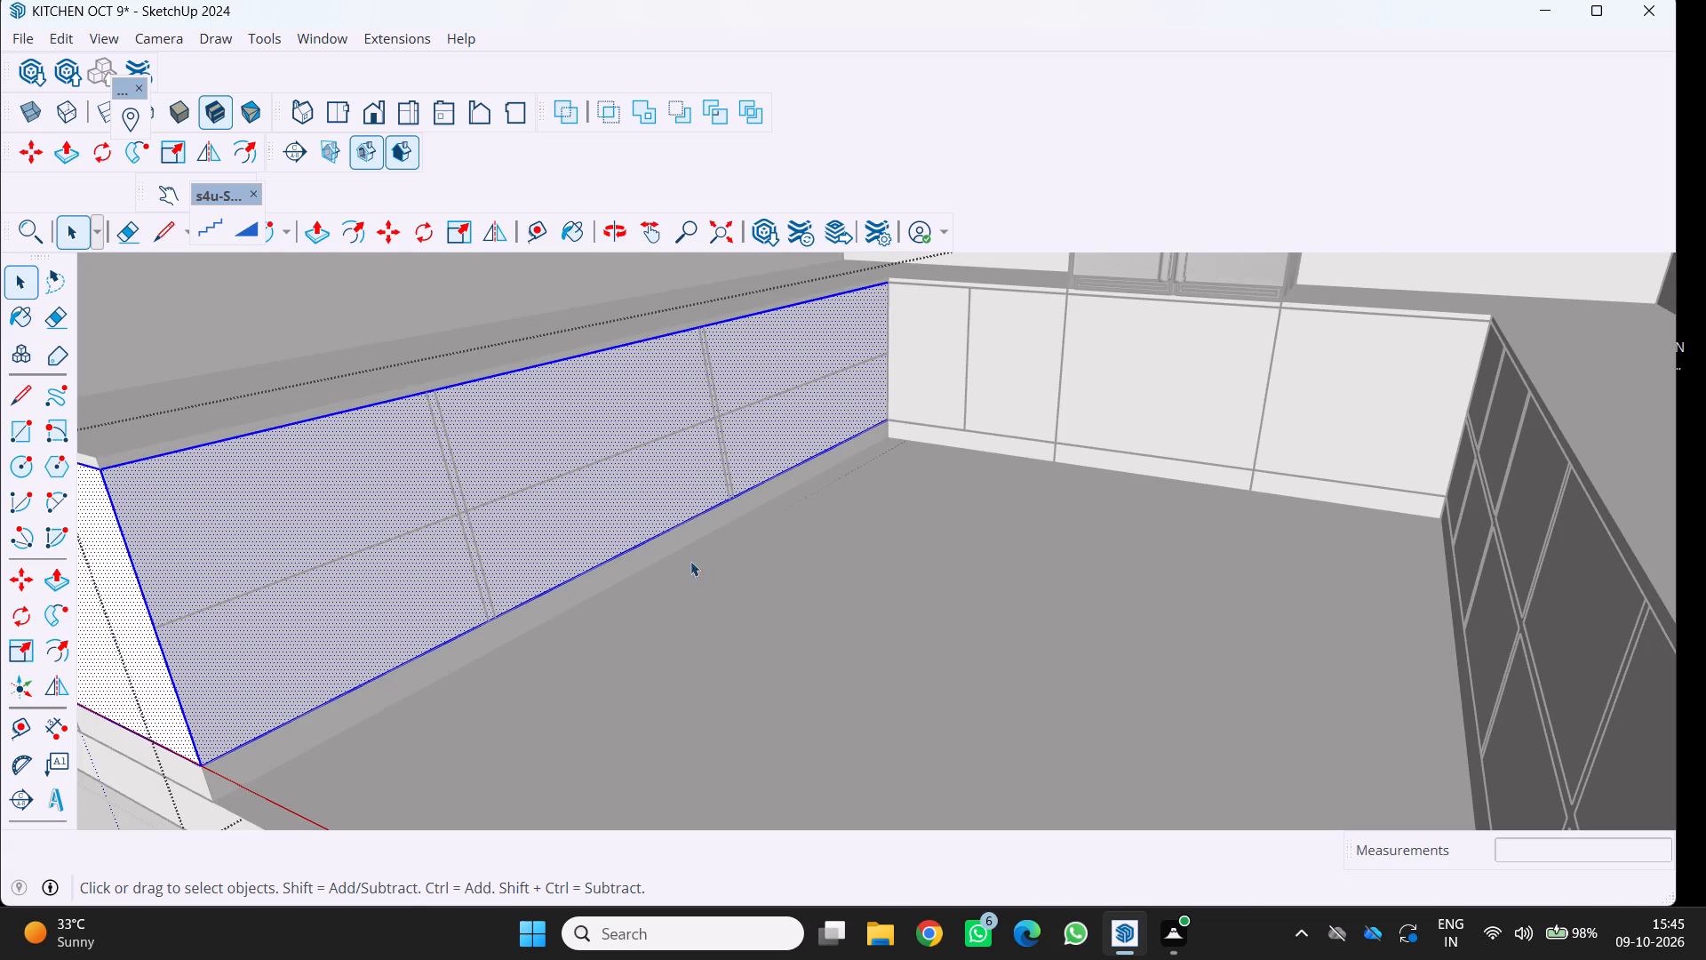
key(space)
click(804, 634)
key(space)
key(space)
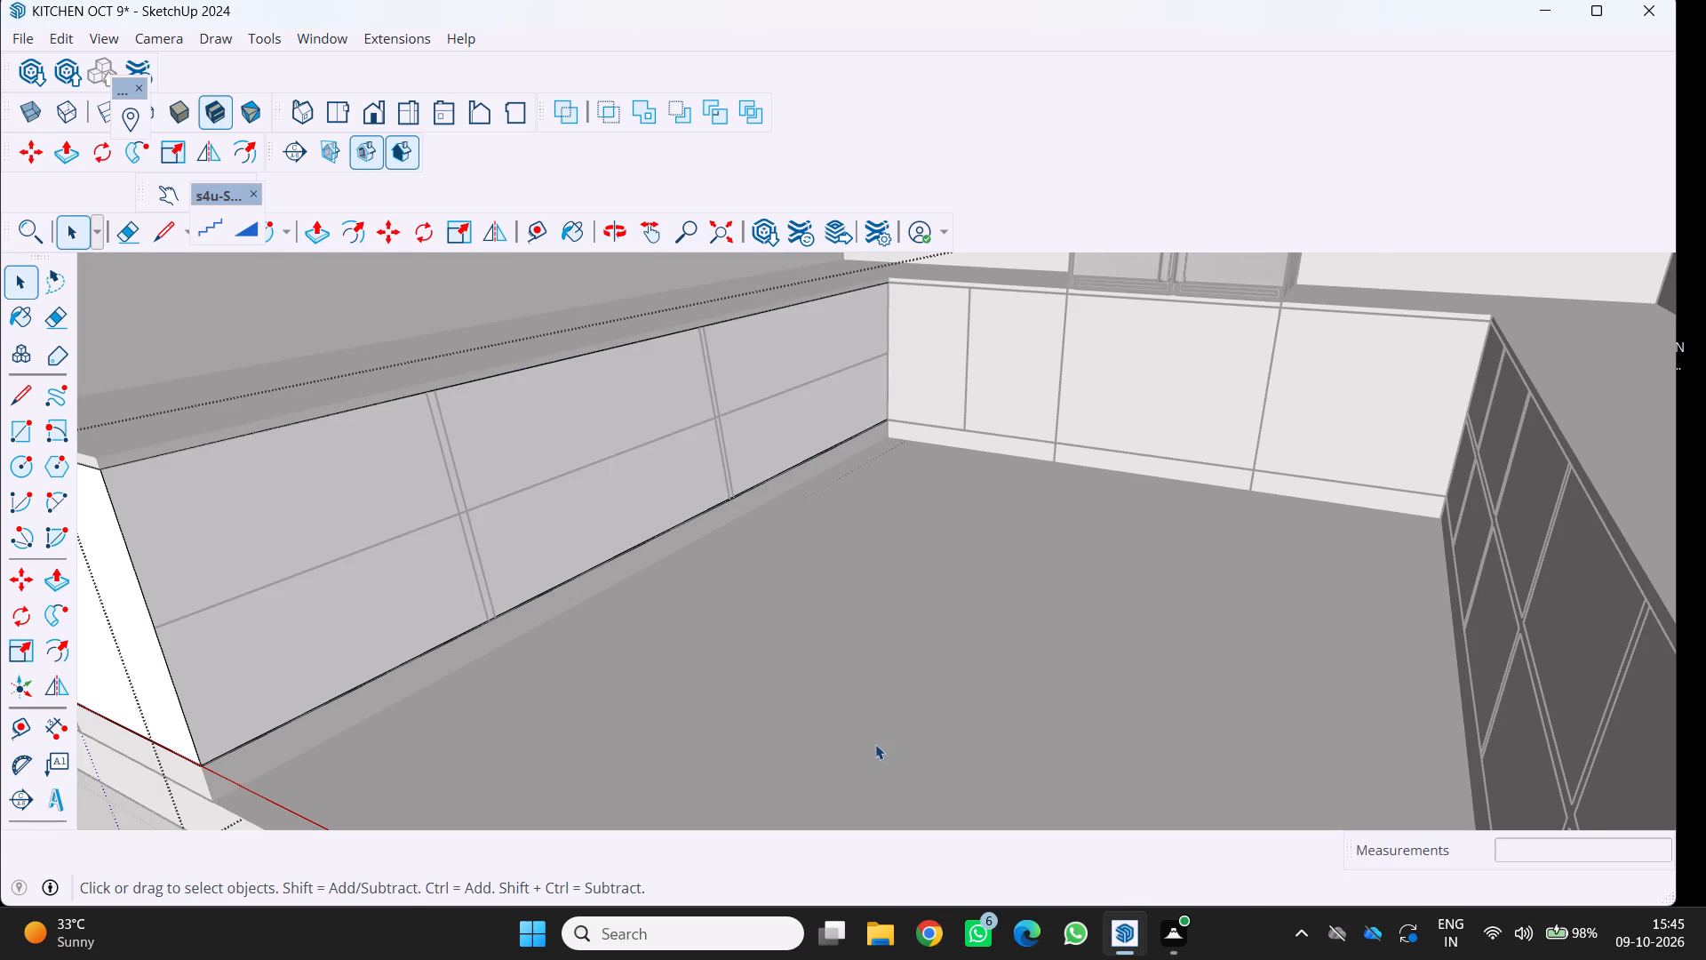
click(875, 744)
Copy the three horizontal mid-height divider segments of the base-unit run 1" upward.
click(605, 454)
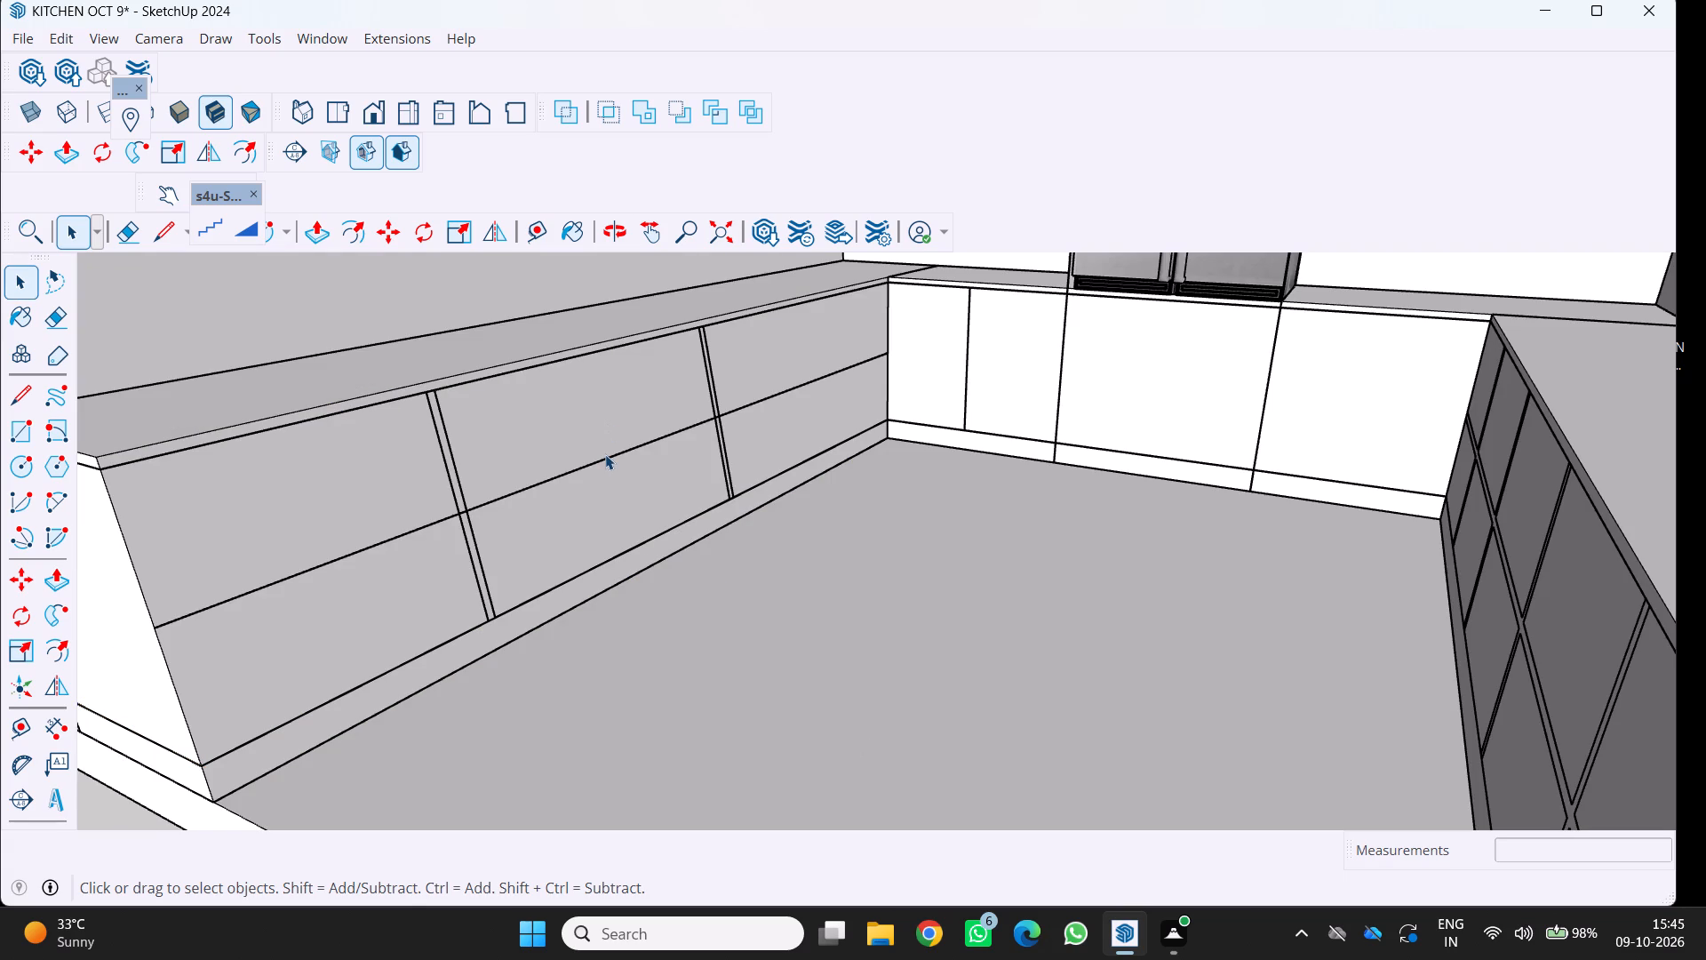
click(604, 460)
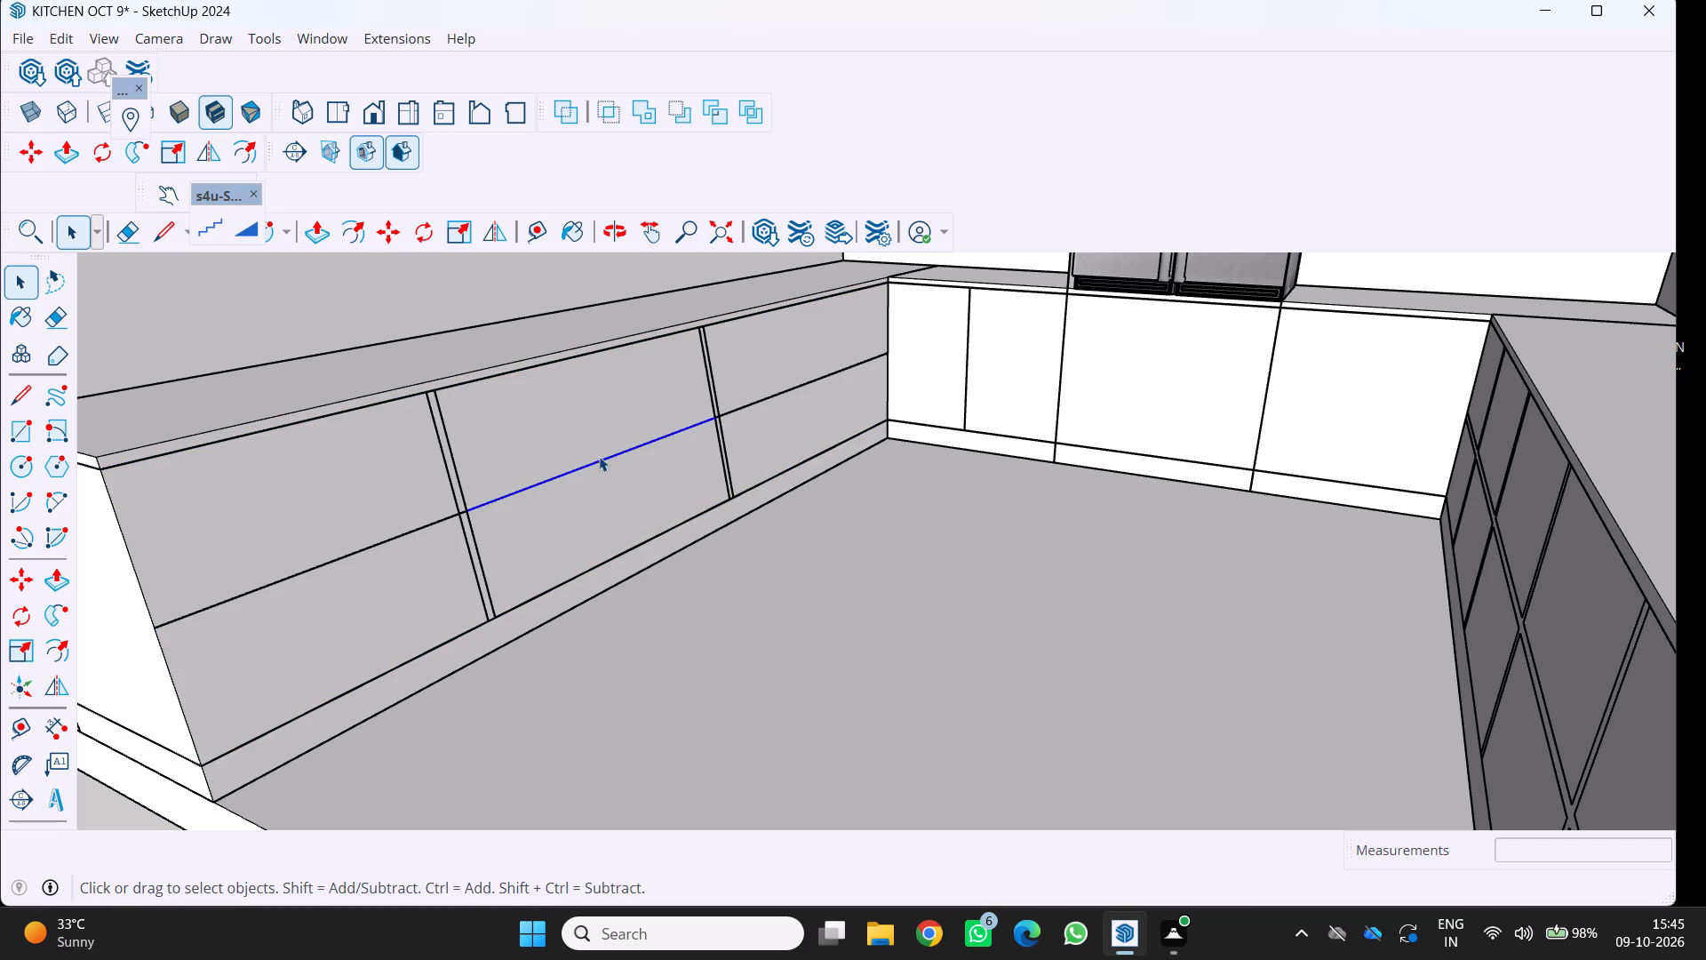
scroll(446, 523, up, 6)
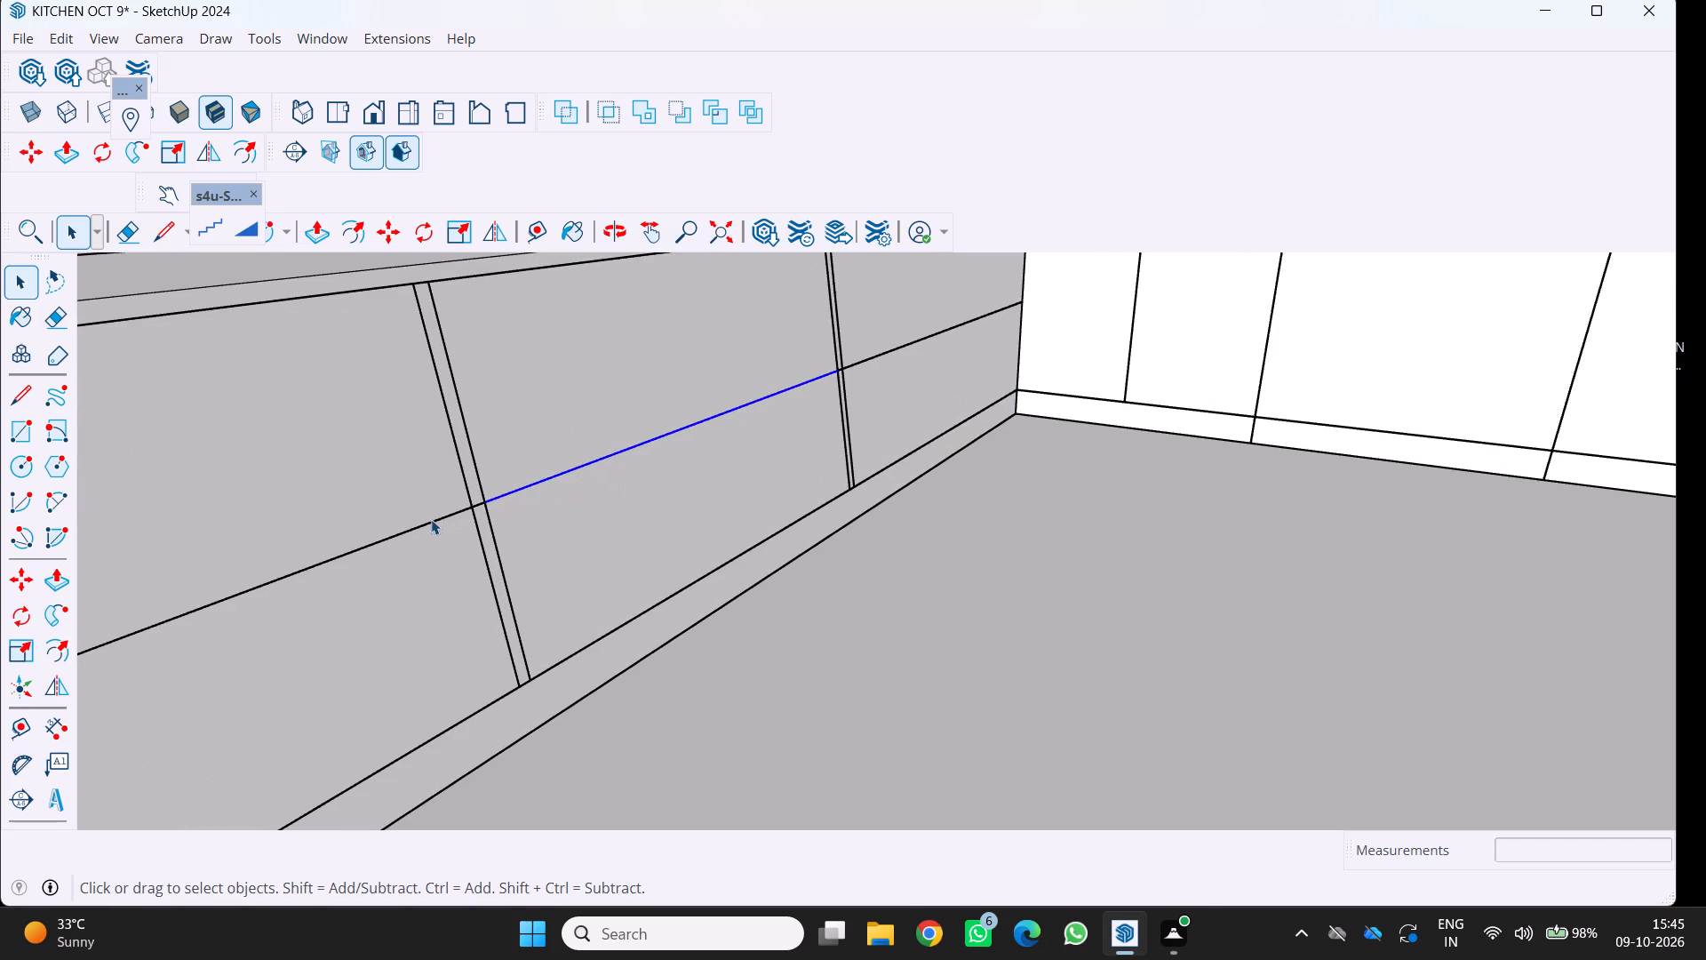
click(431, 519)
scroll(497, 503, up, 2)
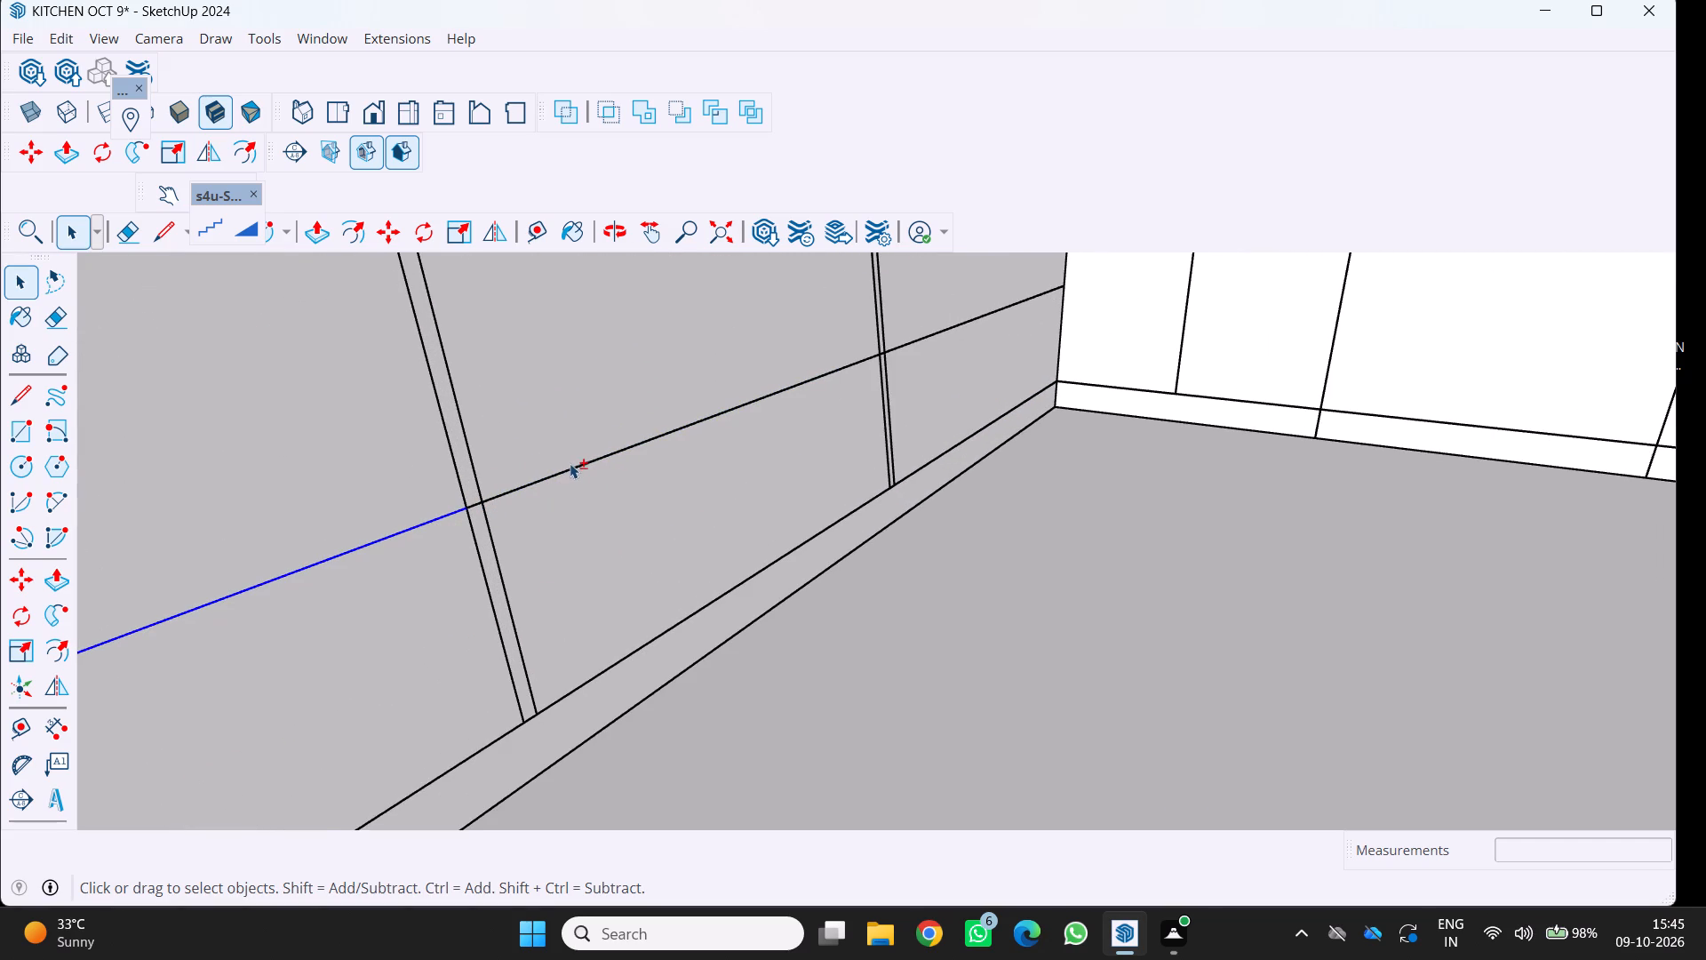
shift+drag(568, 463, 570, 472)
shift+drag(558, 463, 569, 479)
shift+click(558, 475)
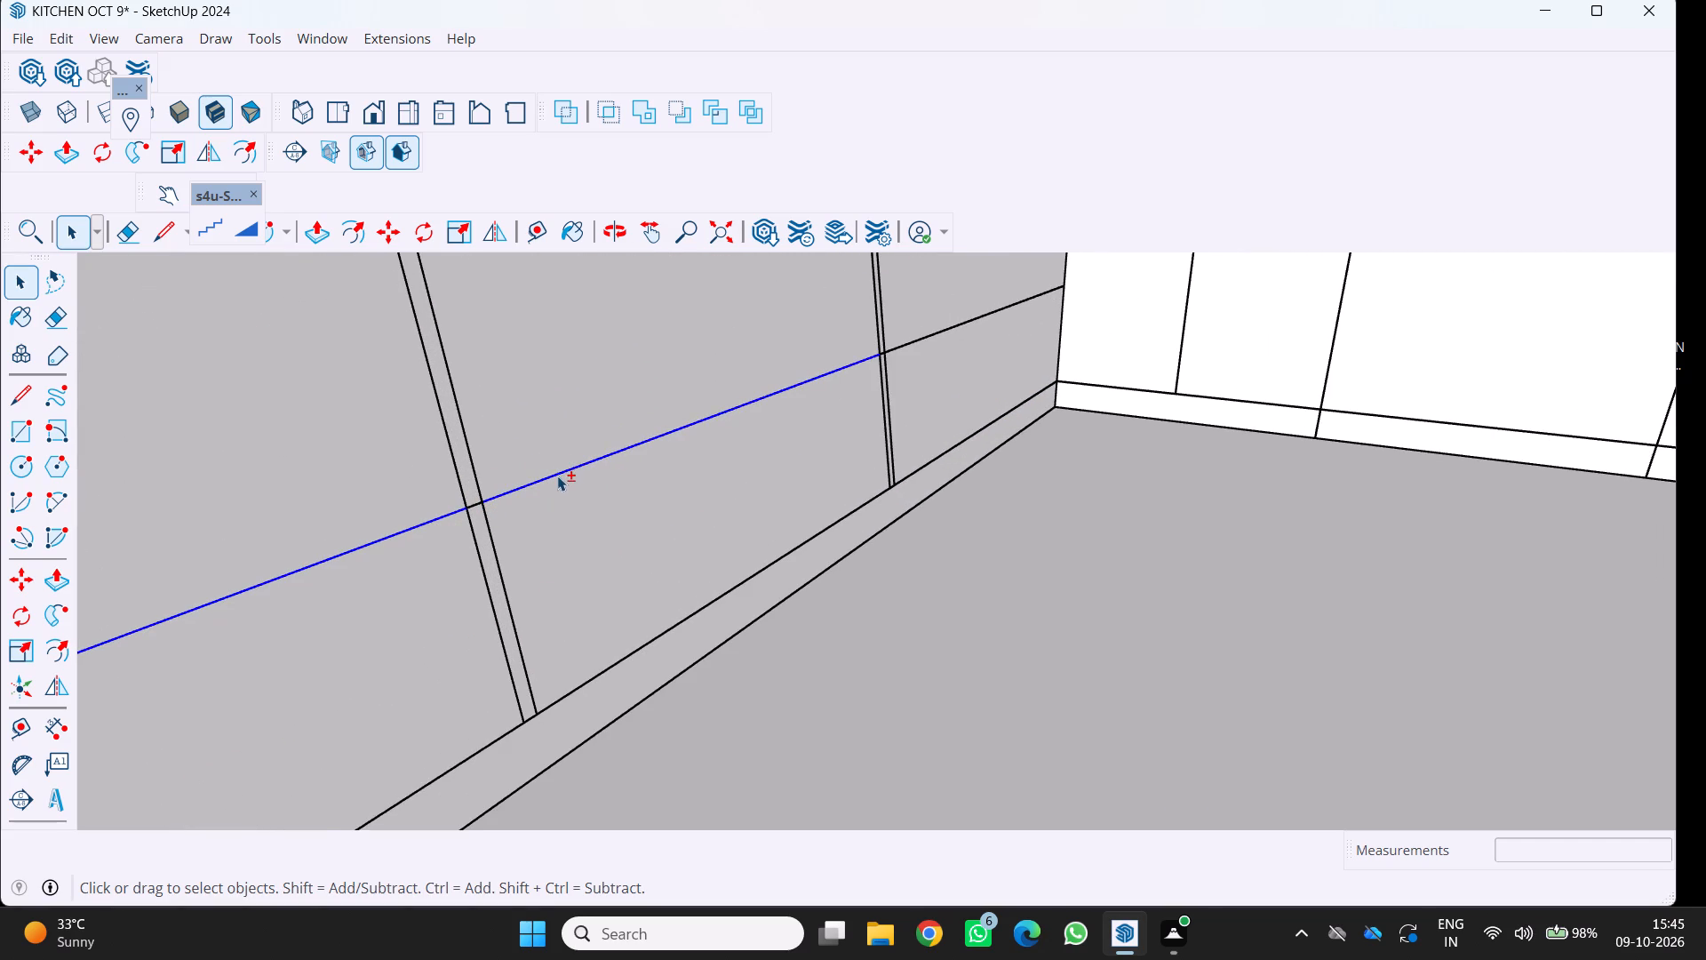
shift+click(951, 327)
key(m)
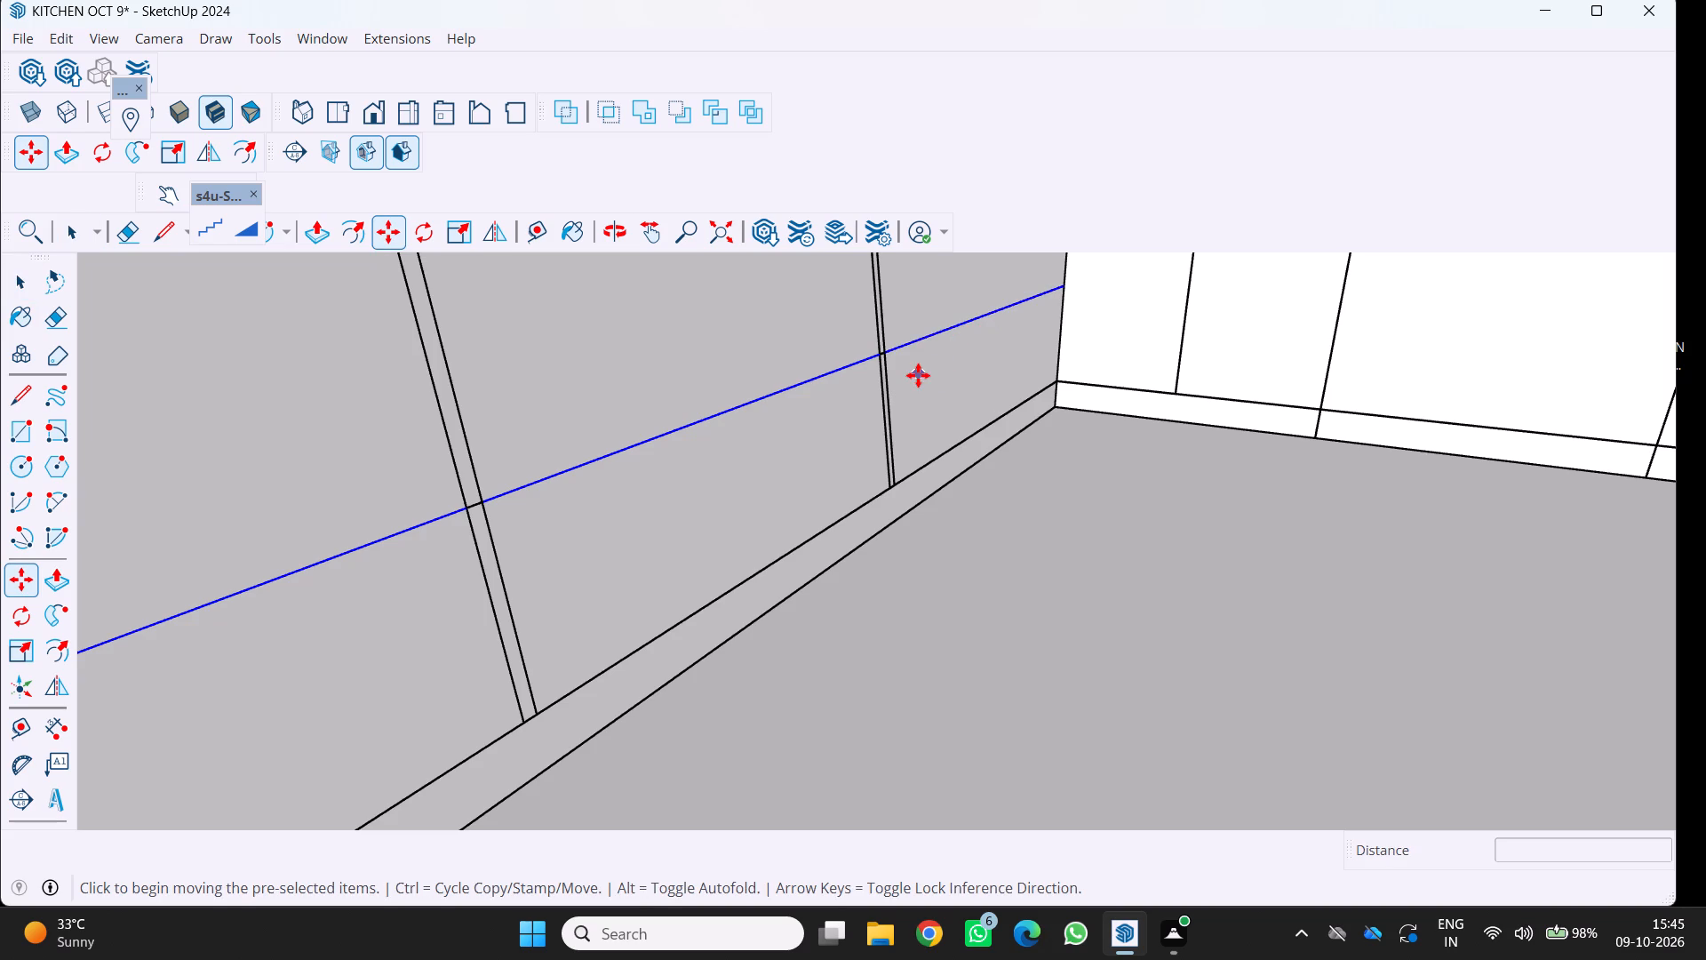
click(913, 348)
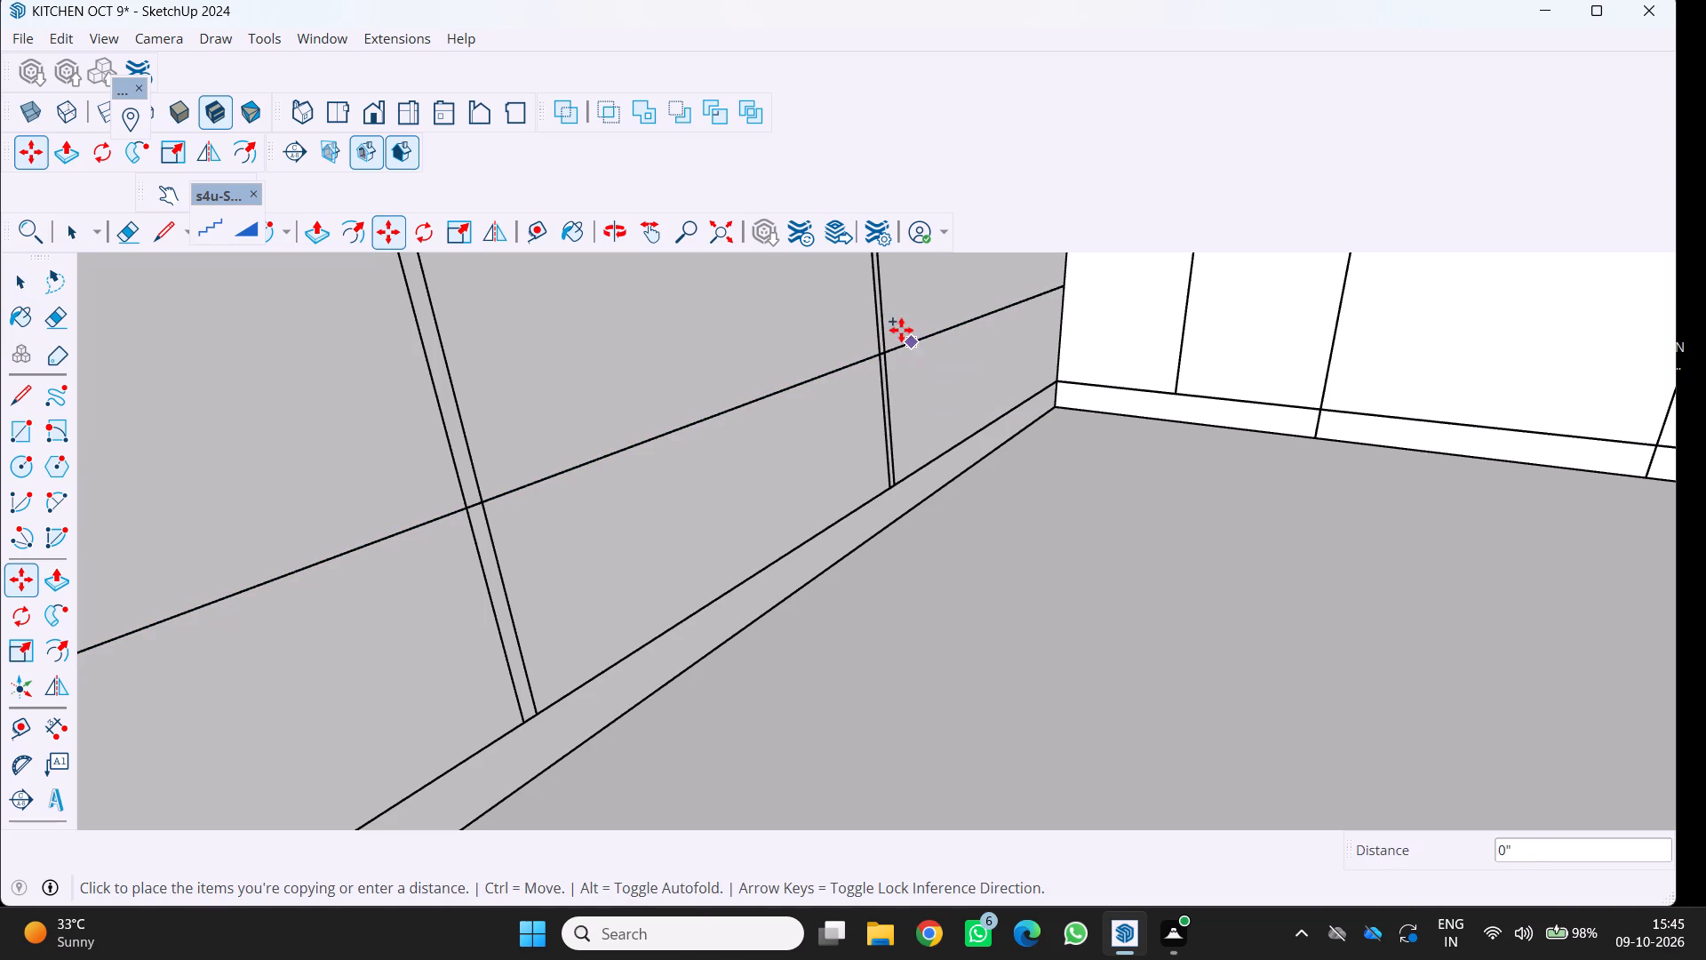
key(1)
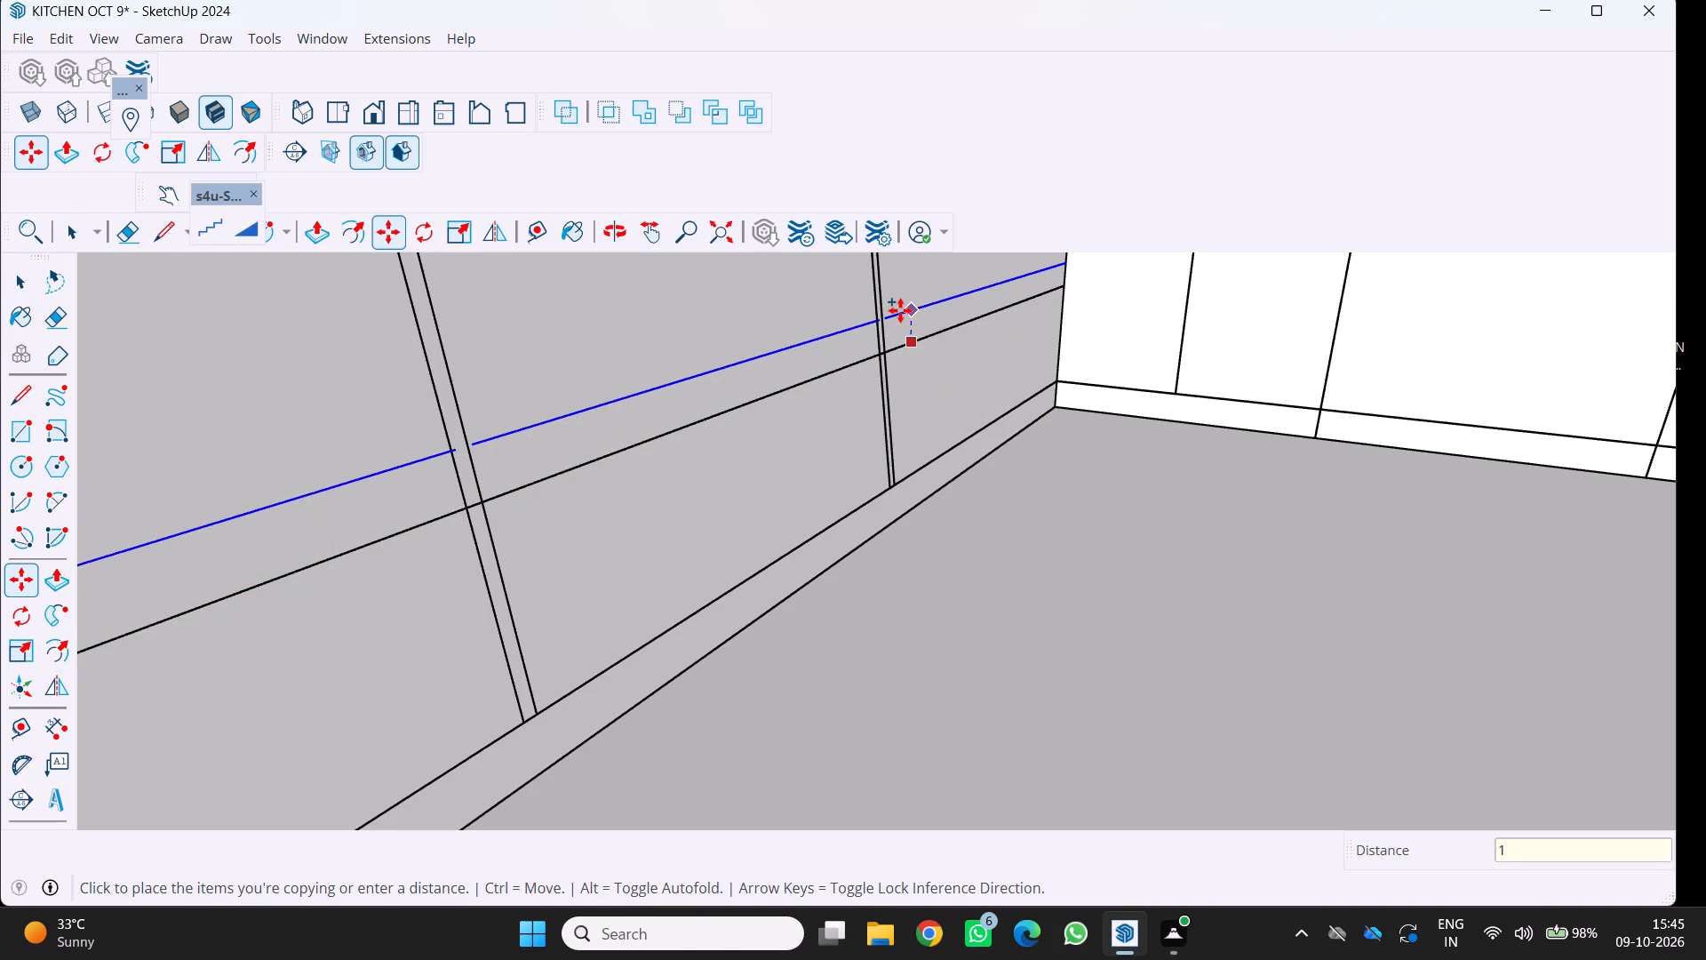
key(Return)
key(space)
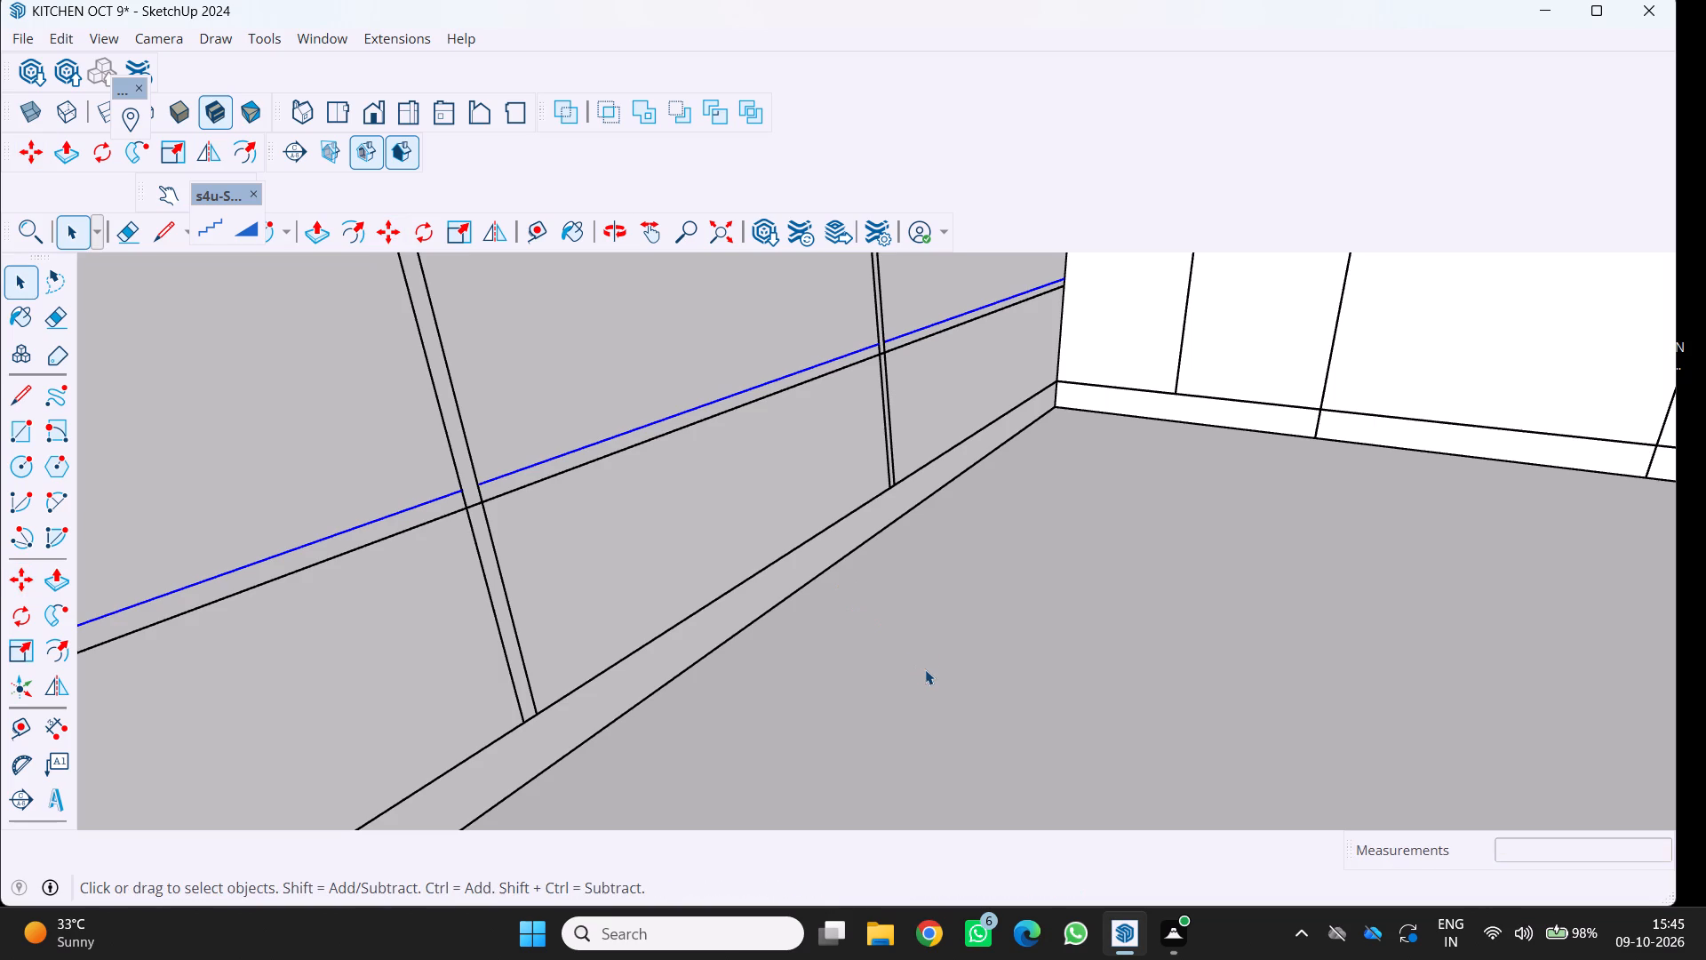
click(923, 670)
Erase the lower horizontal and open-end-side vertical line pieces inside the gap crossing nearer the corner.
scroll(913, 351, up, 5)
middle_drag(908, 348, 895, 350)
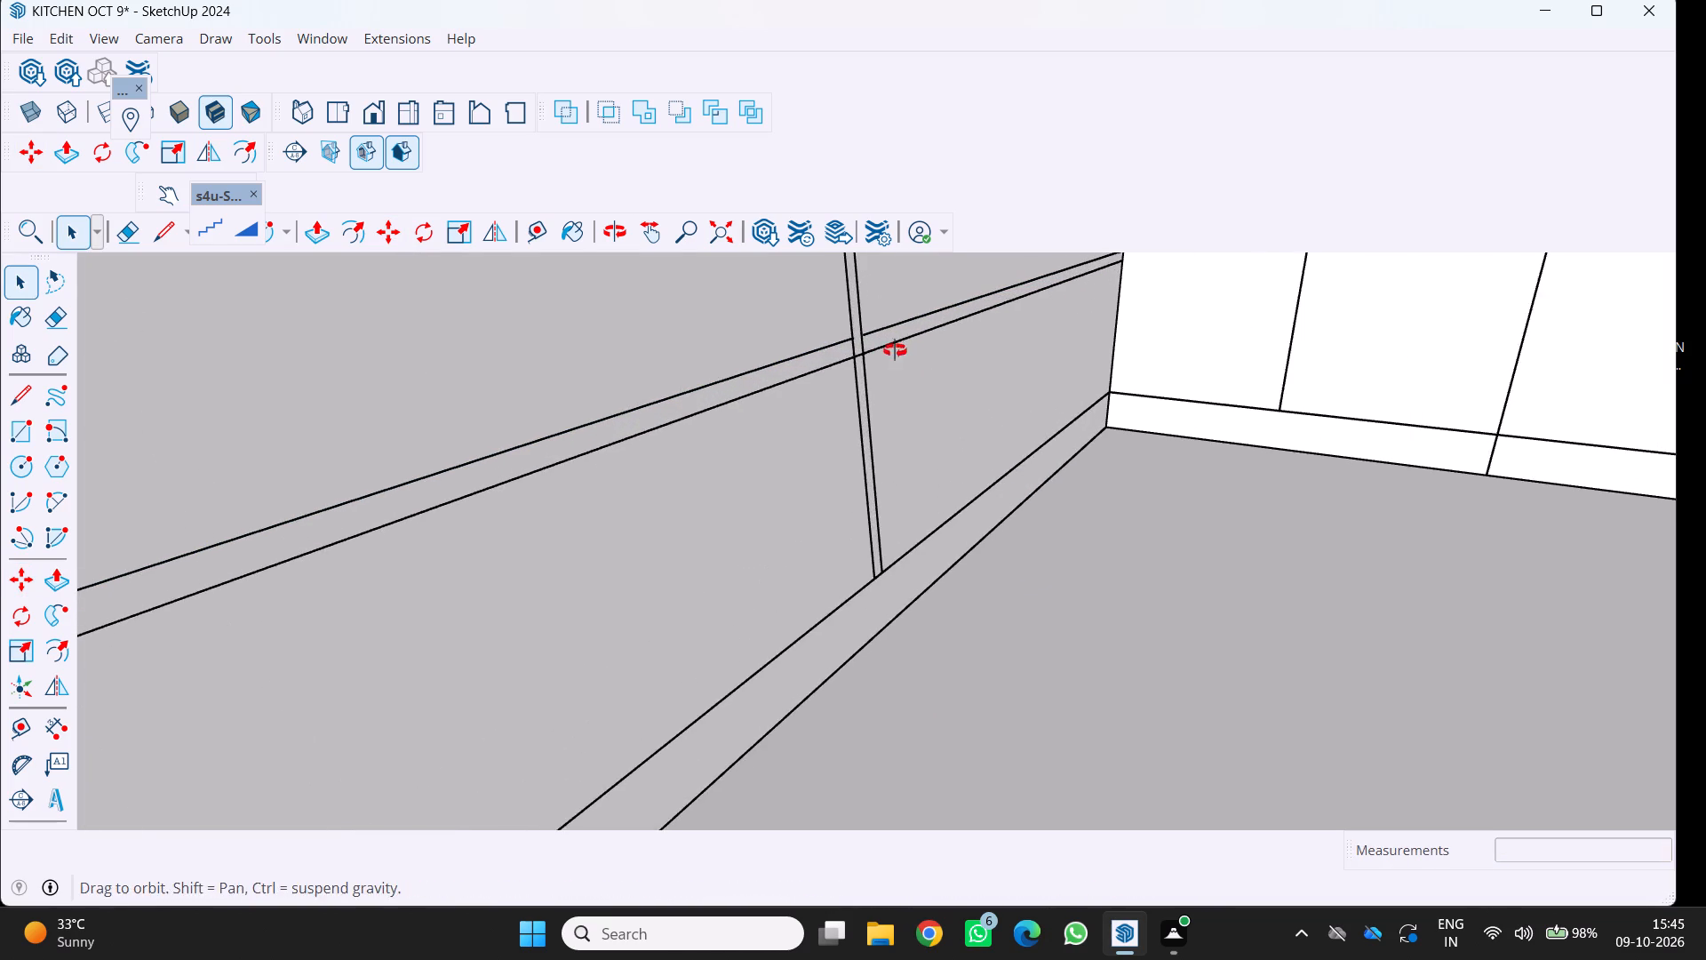
middle_drag(895, 350, 849, 364)
scroll(849, 365, down, 7)
middle_drag(850, 366, 718, 390)
middle_click(718, 390)
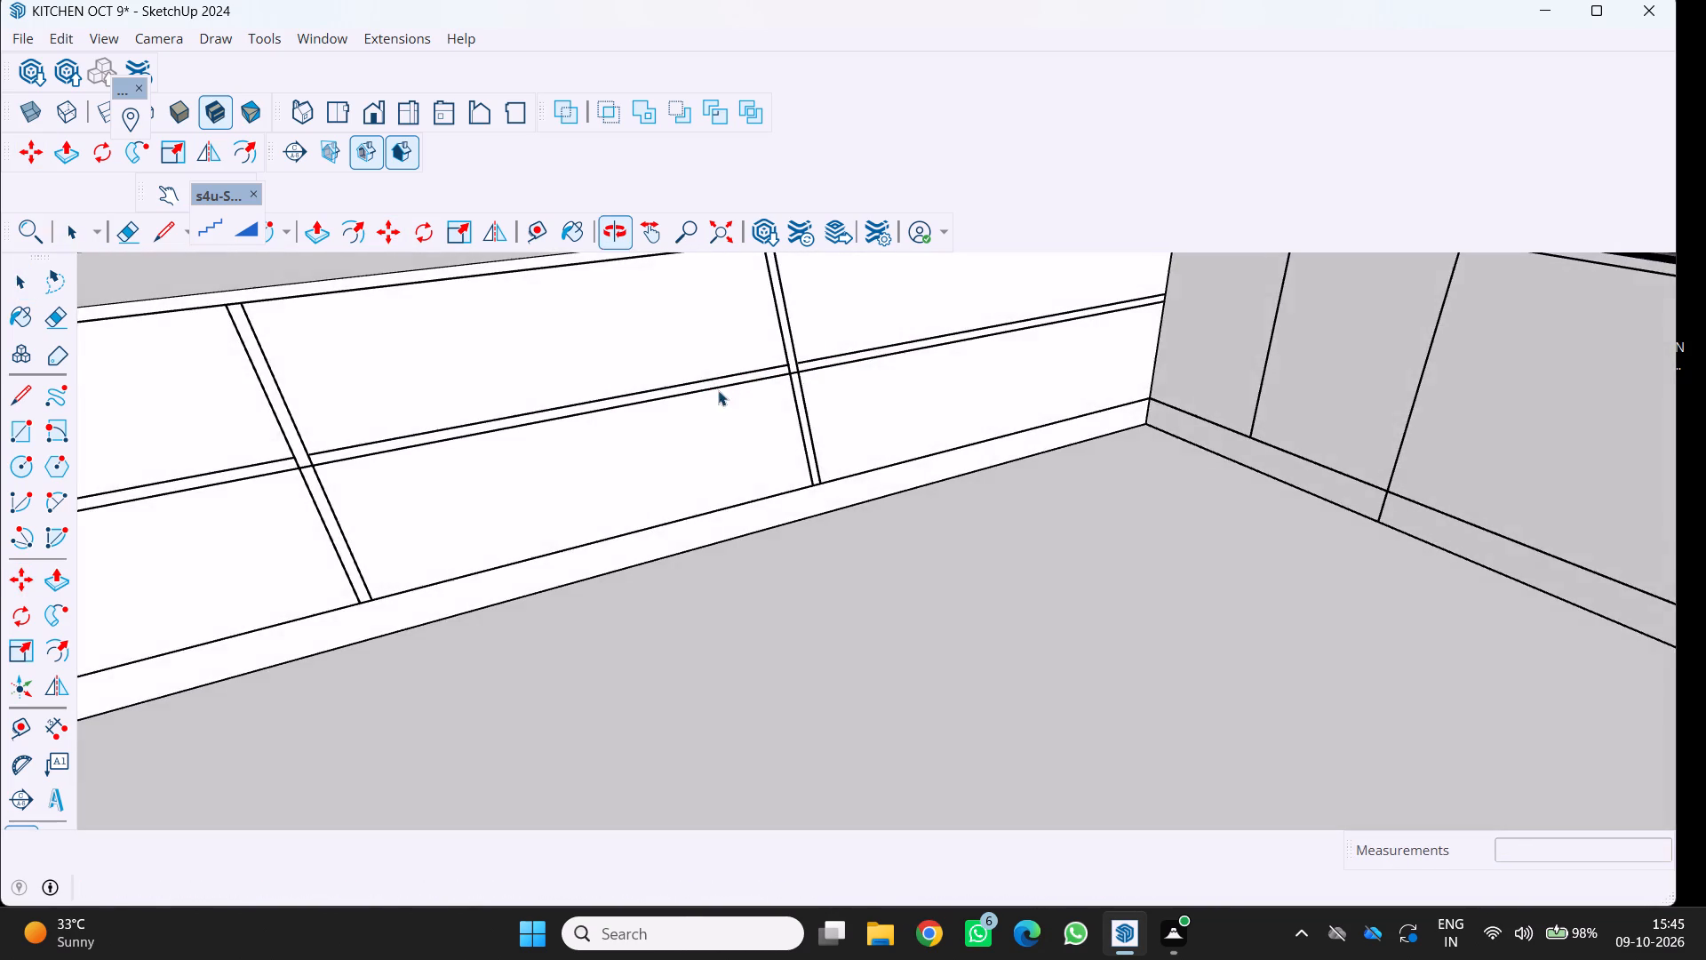
scroll(809, 314, up, 2)
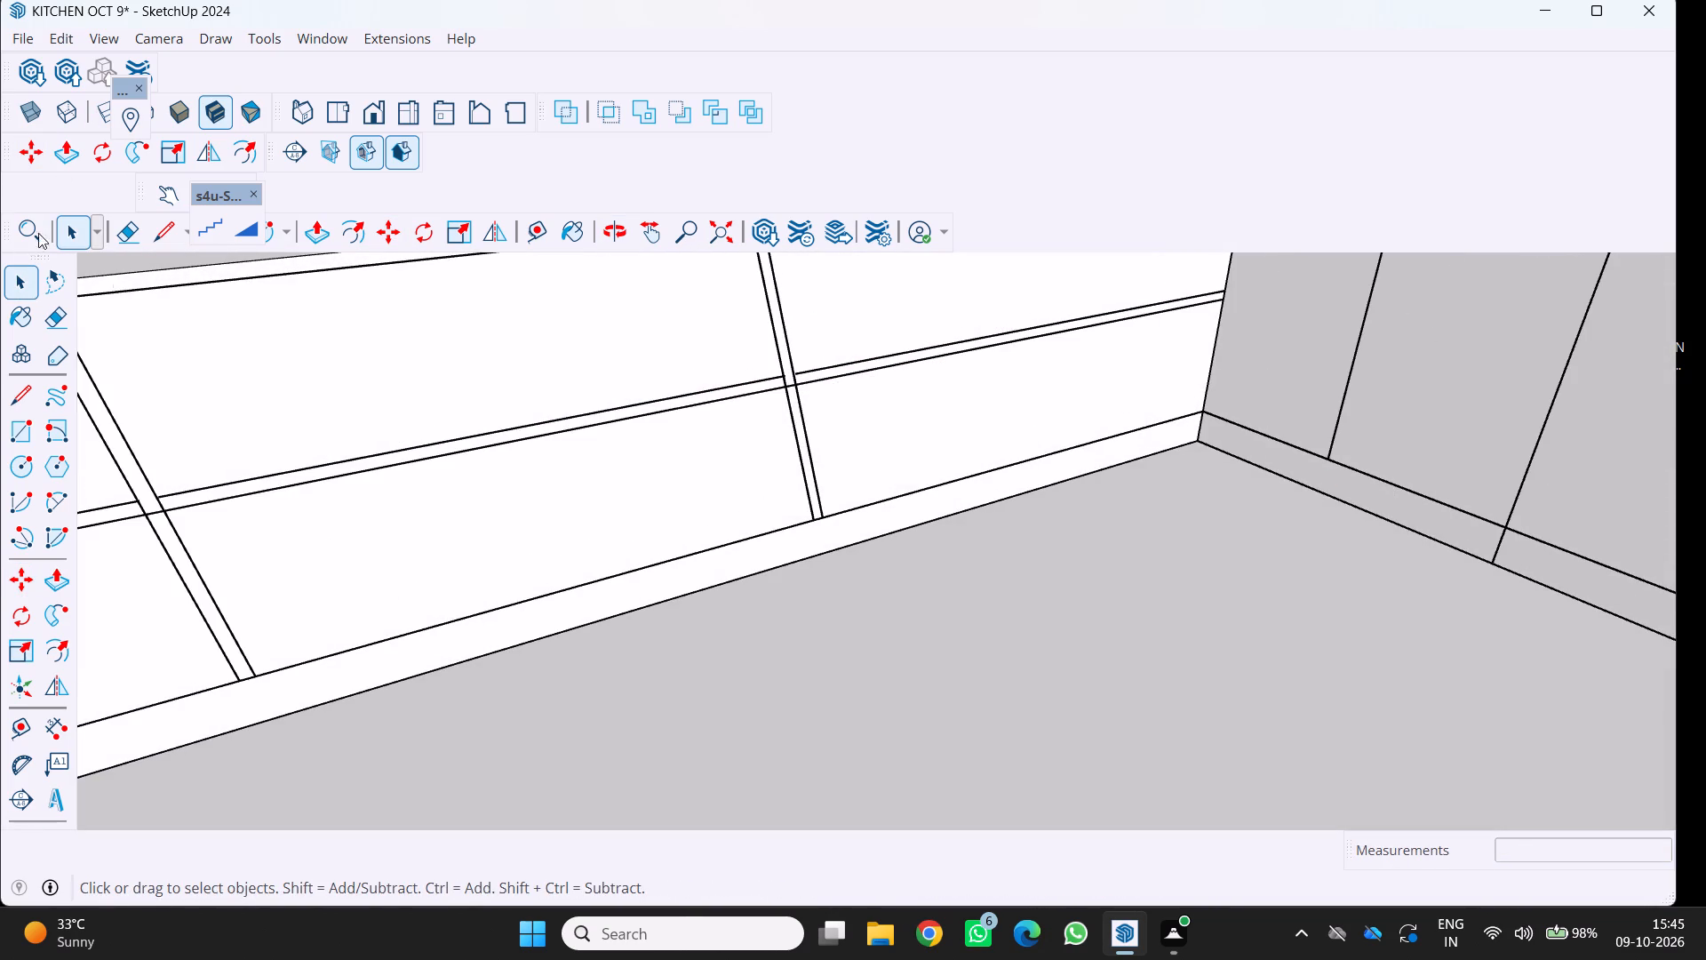
click(122, 232)
scroll(843, 489, up, 5)
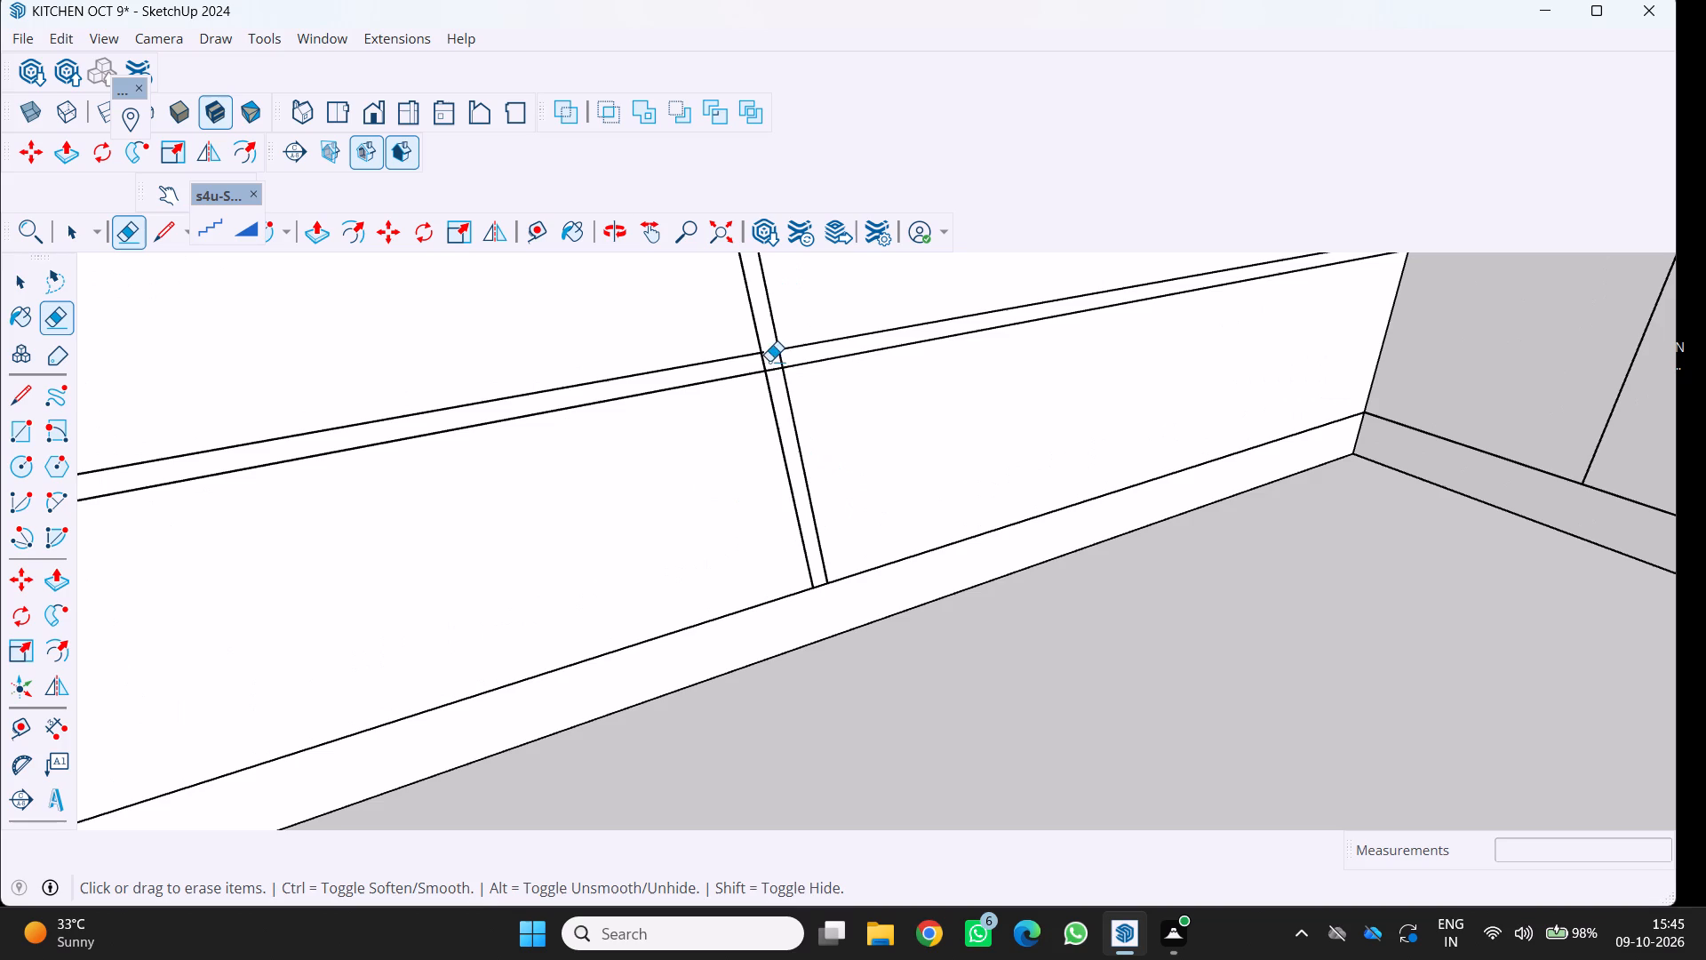
click(774, 371)
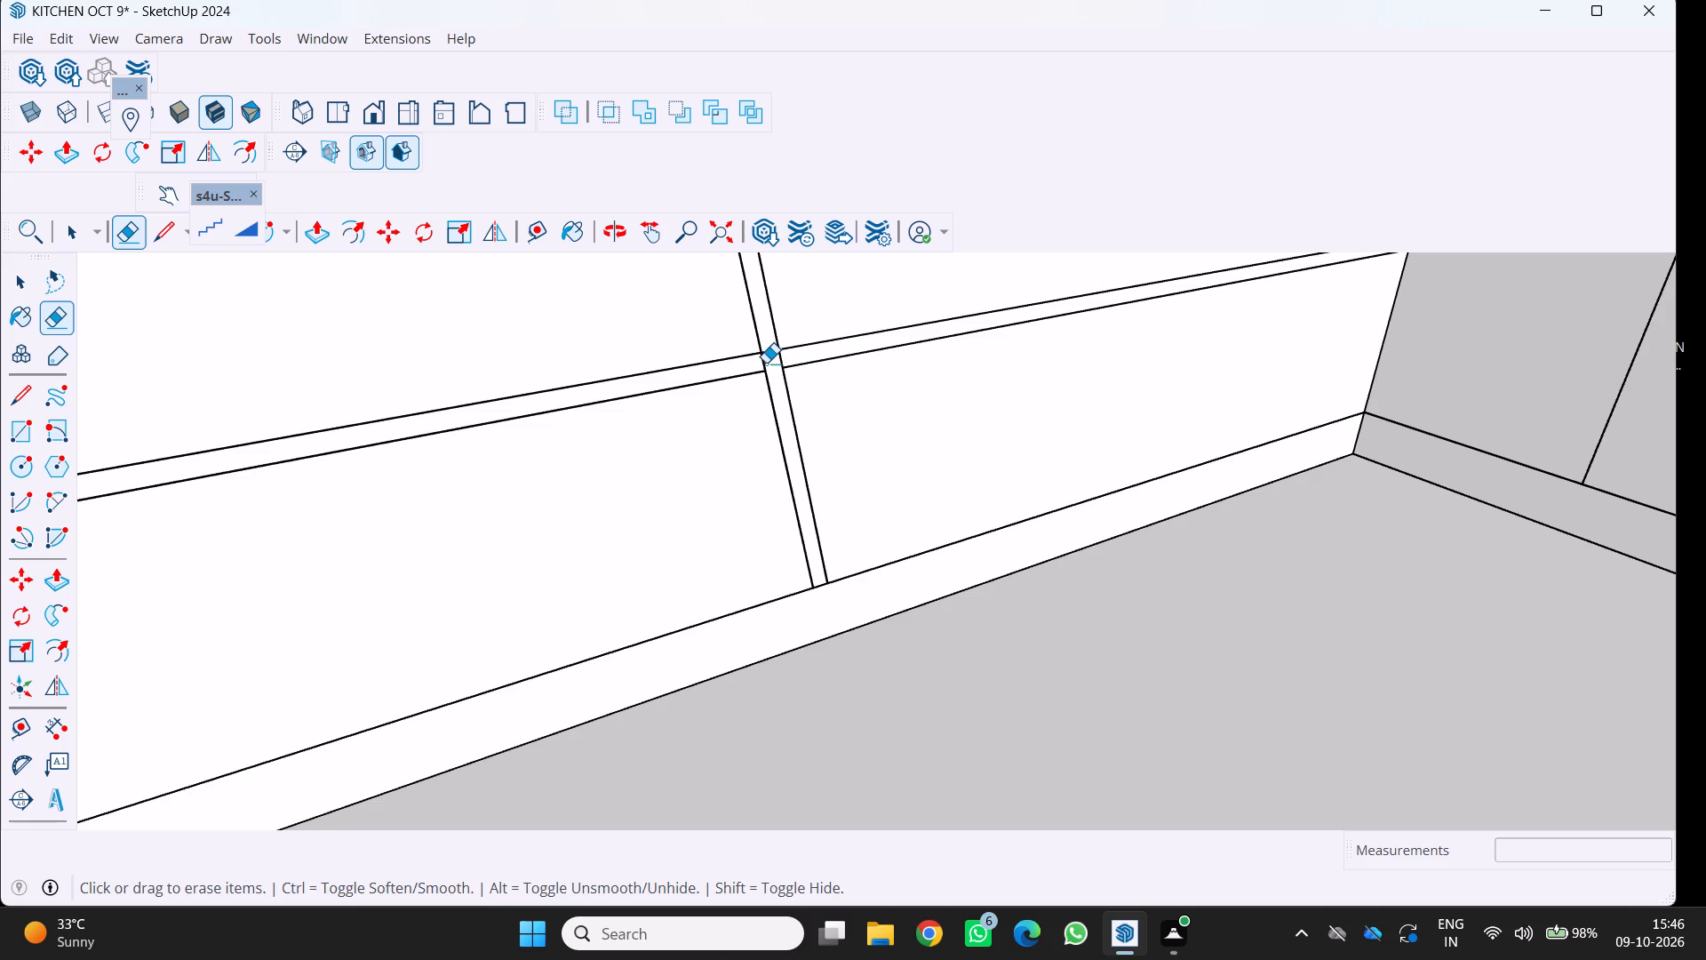
click(766, 363)
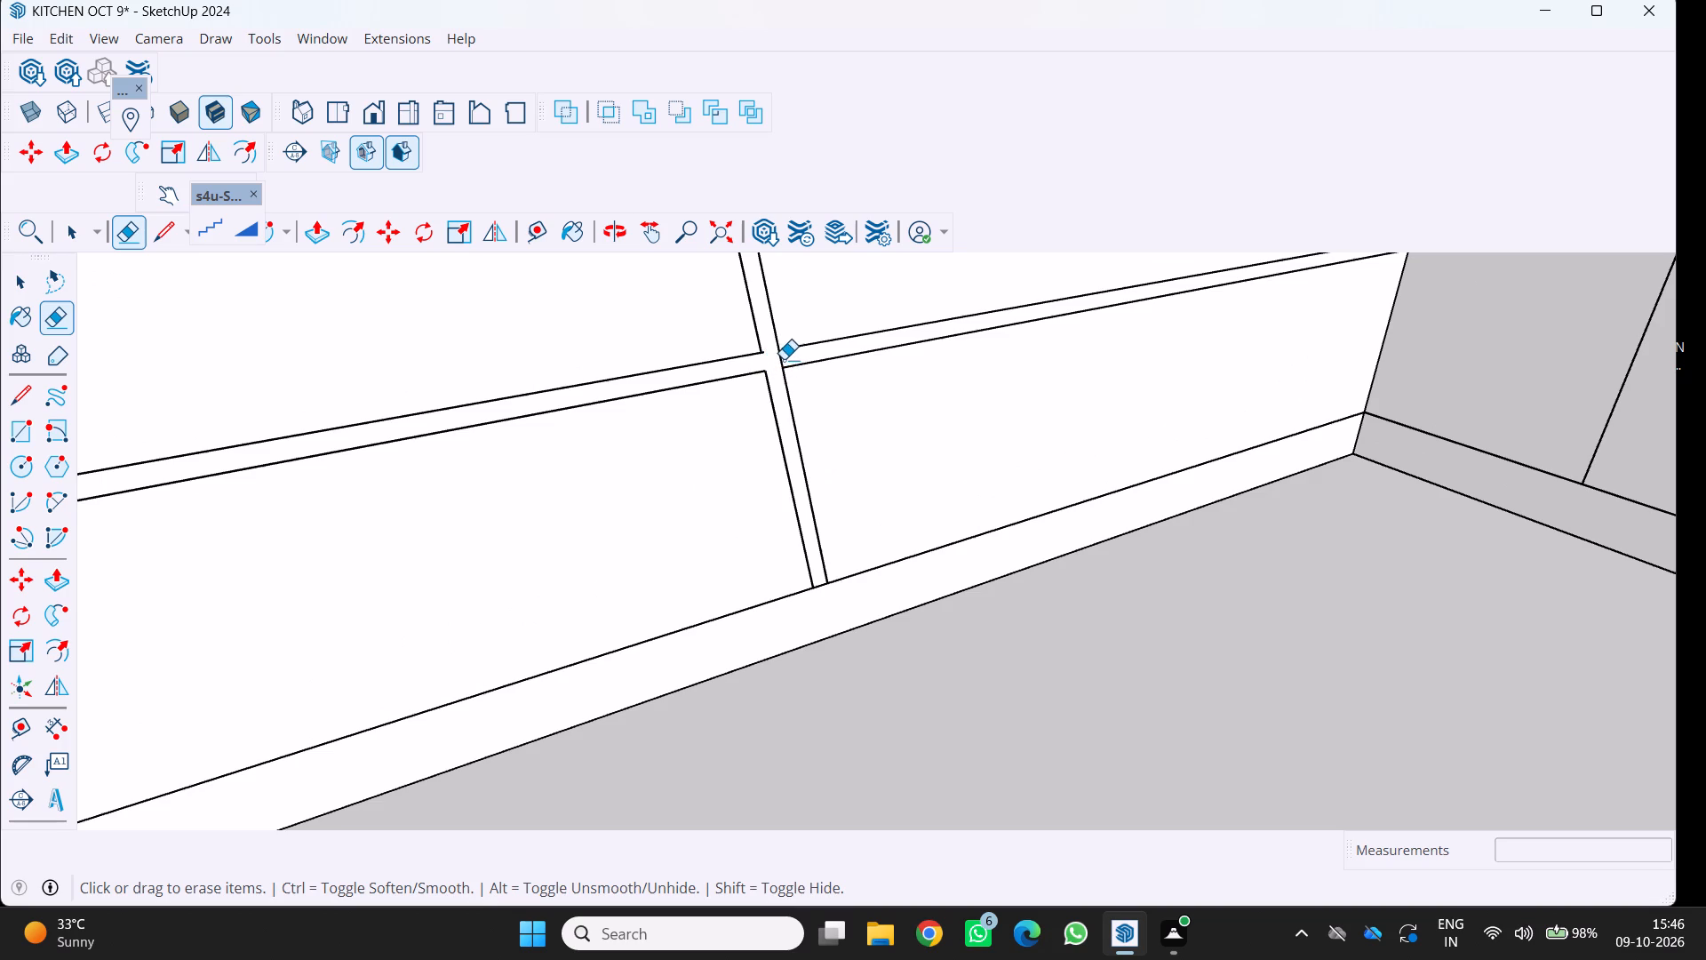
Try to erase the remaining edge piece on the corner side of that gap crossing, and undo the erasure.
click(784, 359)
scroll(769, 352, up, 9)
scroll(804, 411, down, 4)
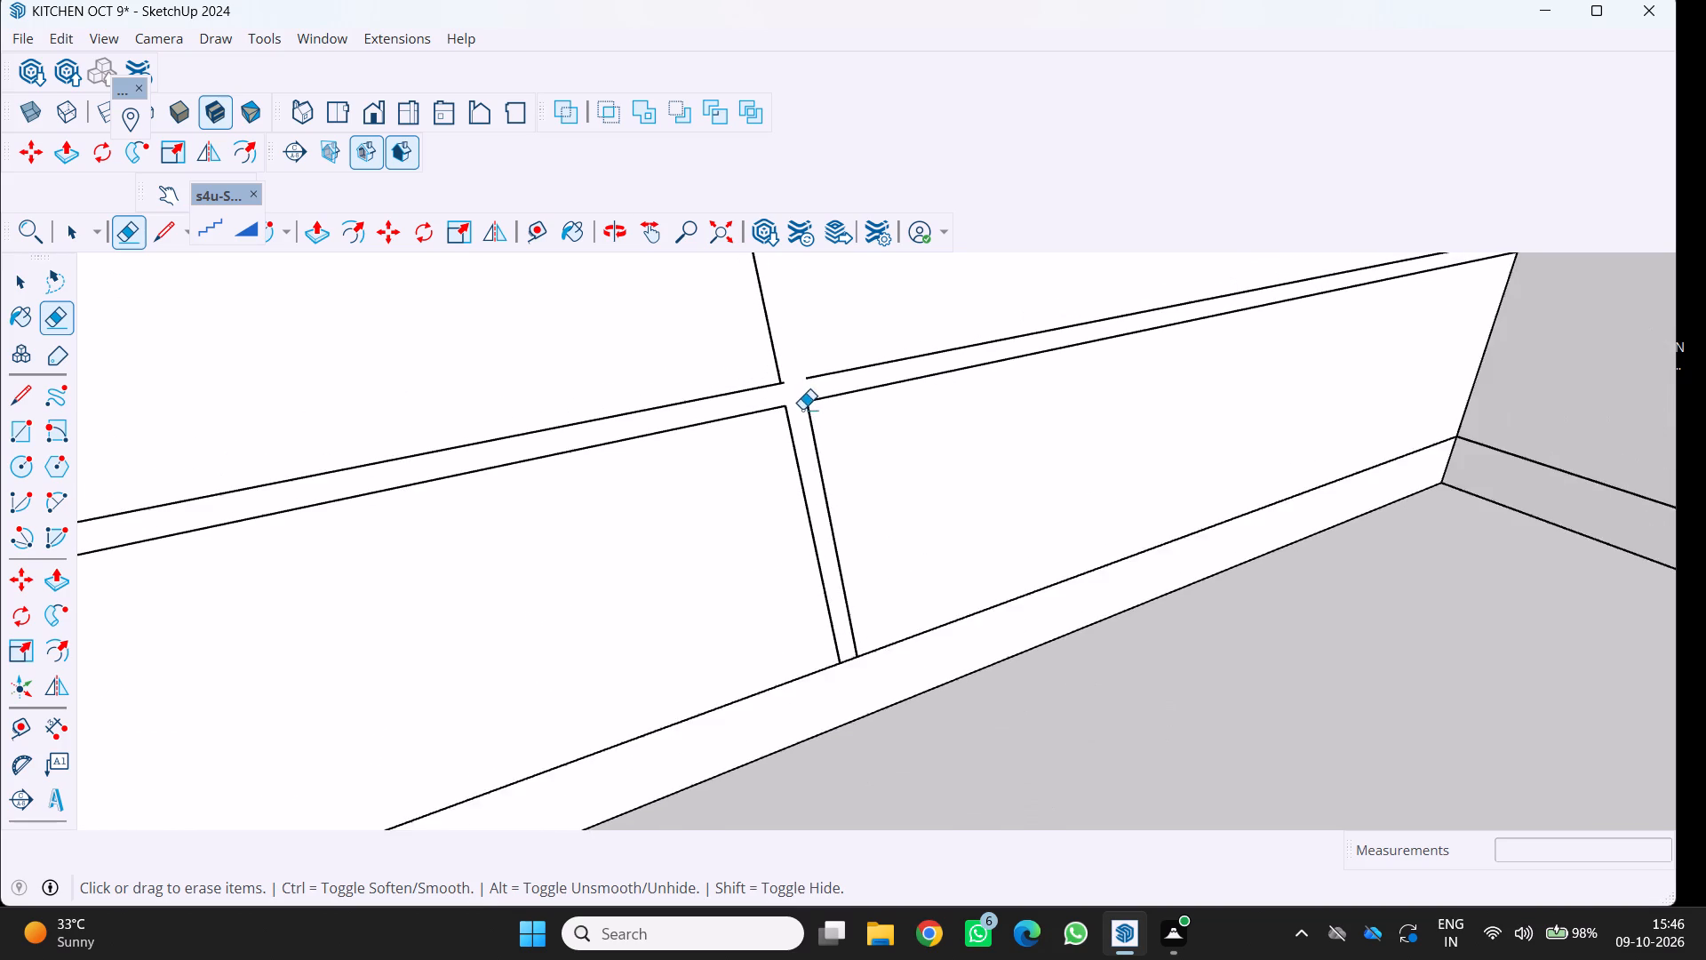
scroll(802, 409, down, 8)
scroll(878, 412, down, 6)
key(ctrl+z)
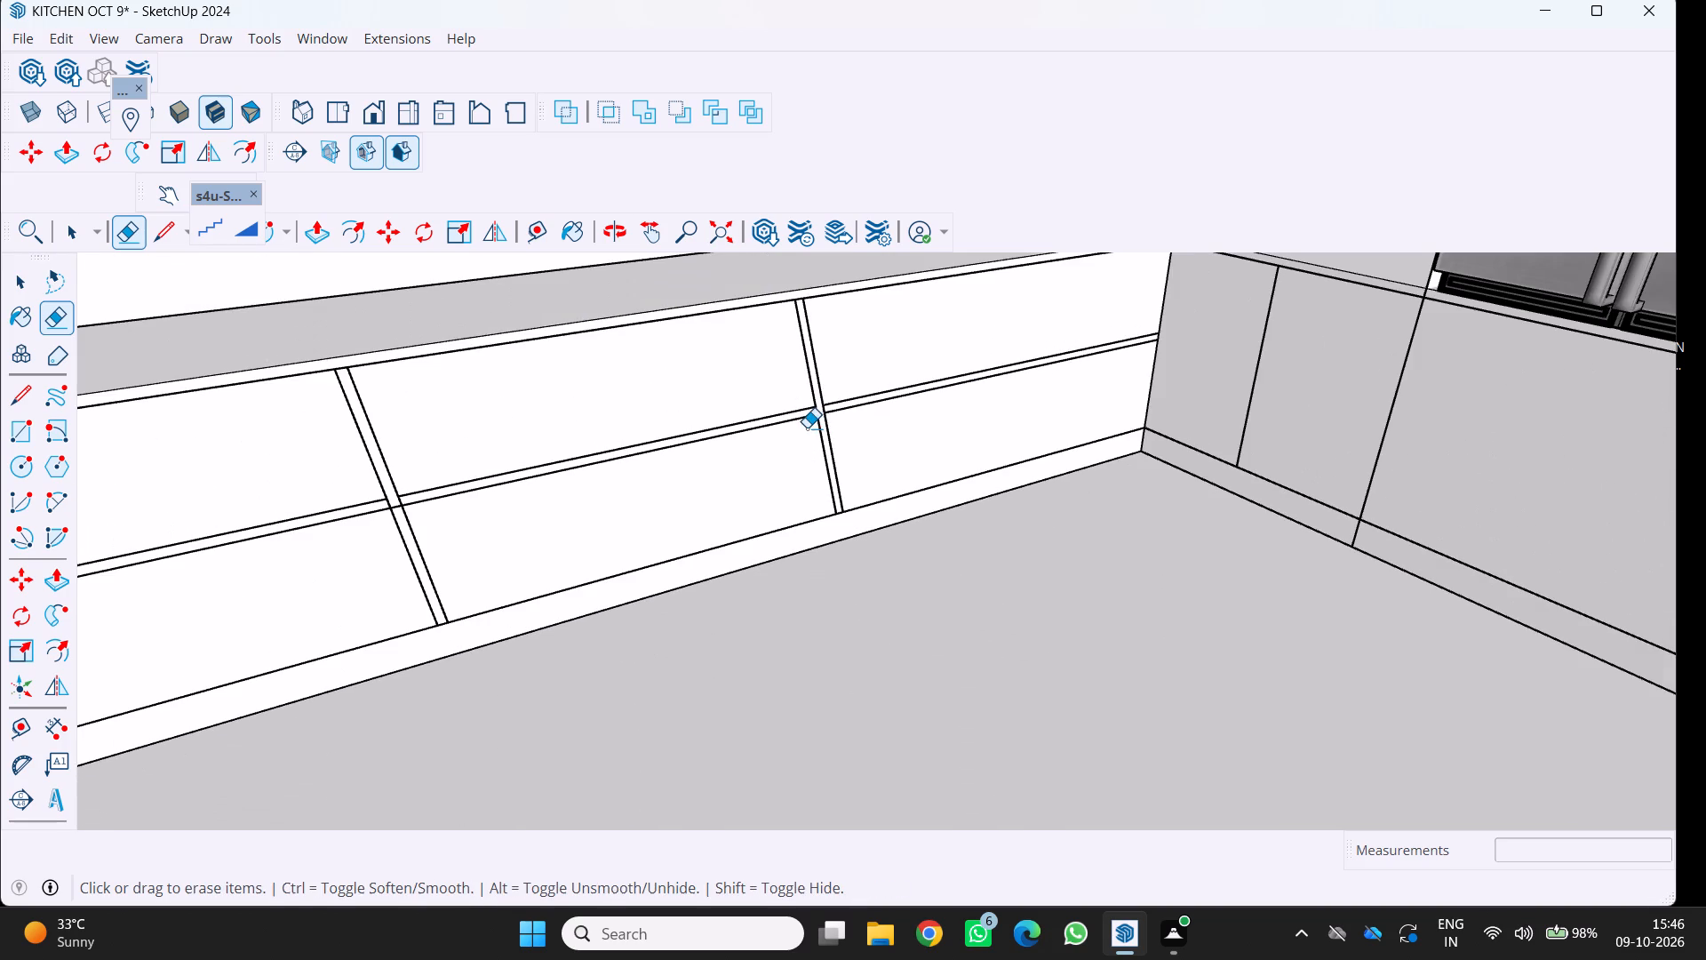
Draw a short line extending the upper horizontal gap line on the corner side to the adjacent vertical divider line.
scroll(812, 414, up, 10)
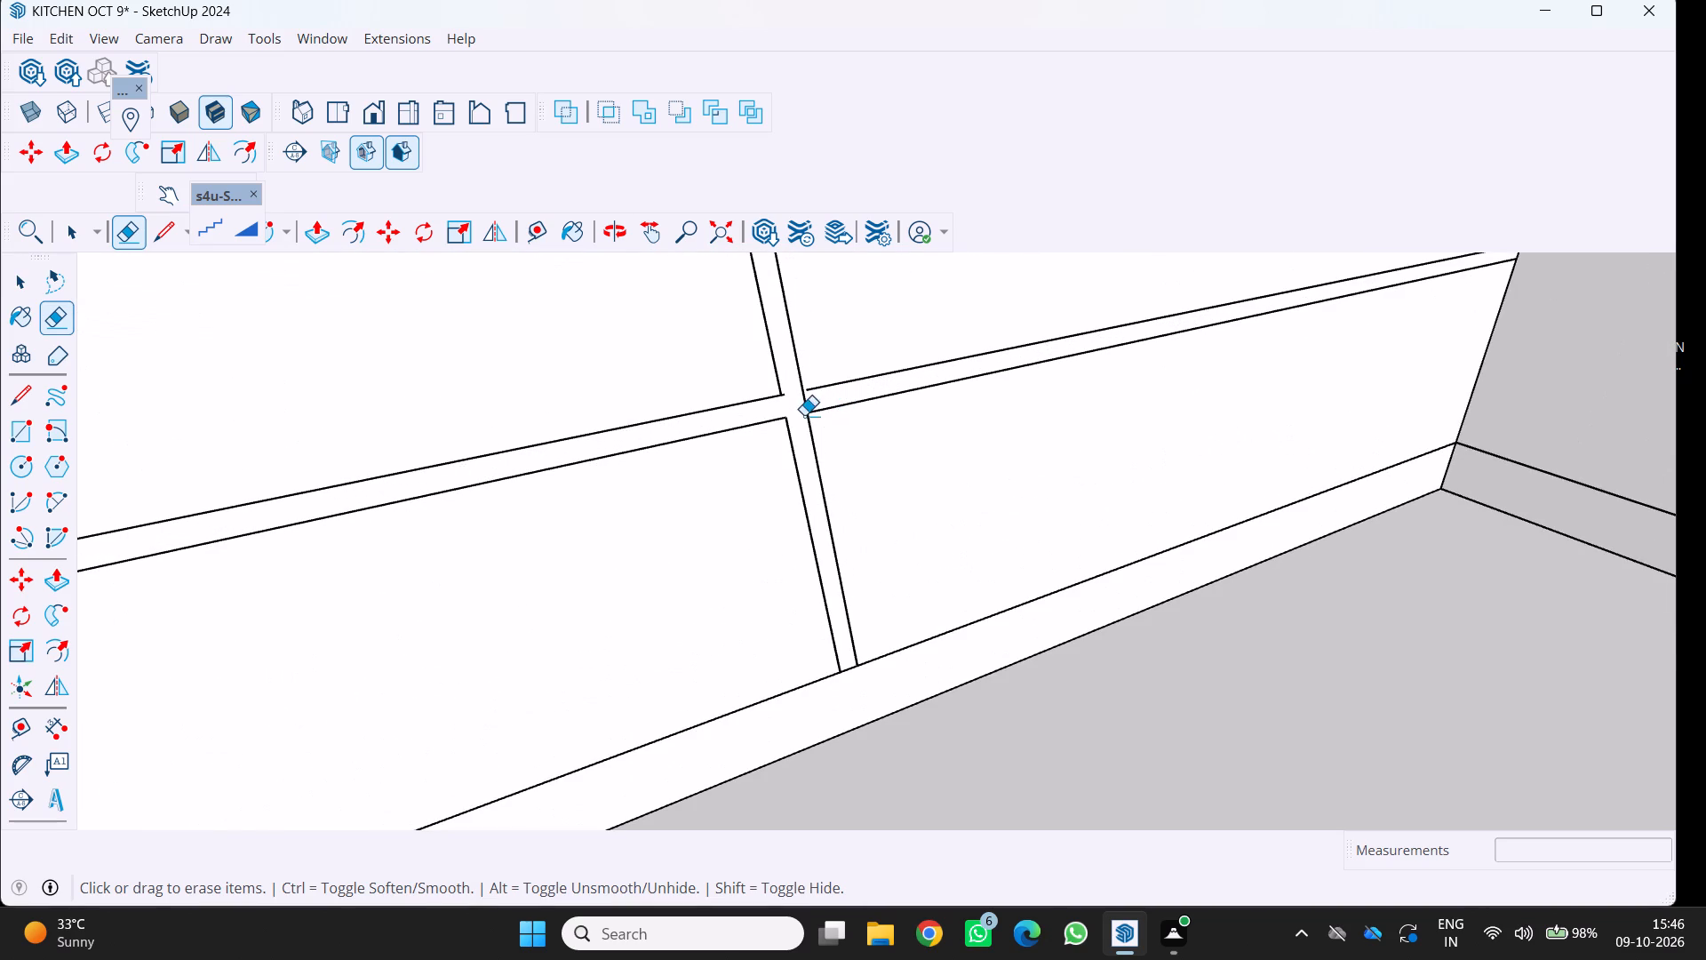
key(space)
key(space)
scroll(798, 402, up, 6)
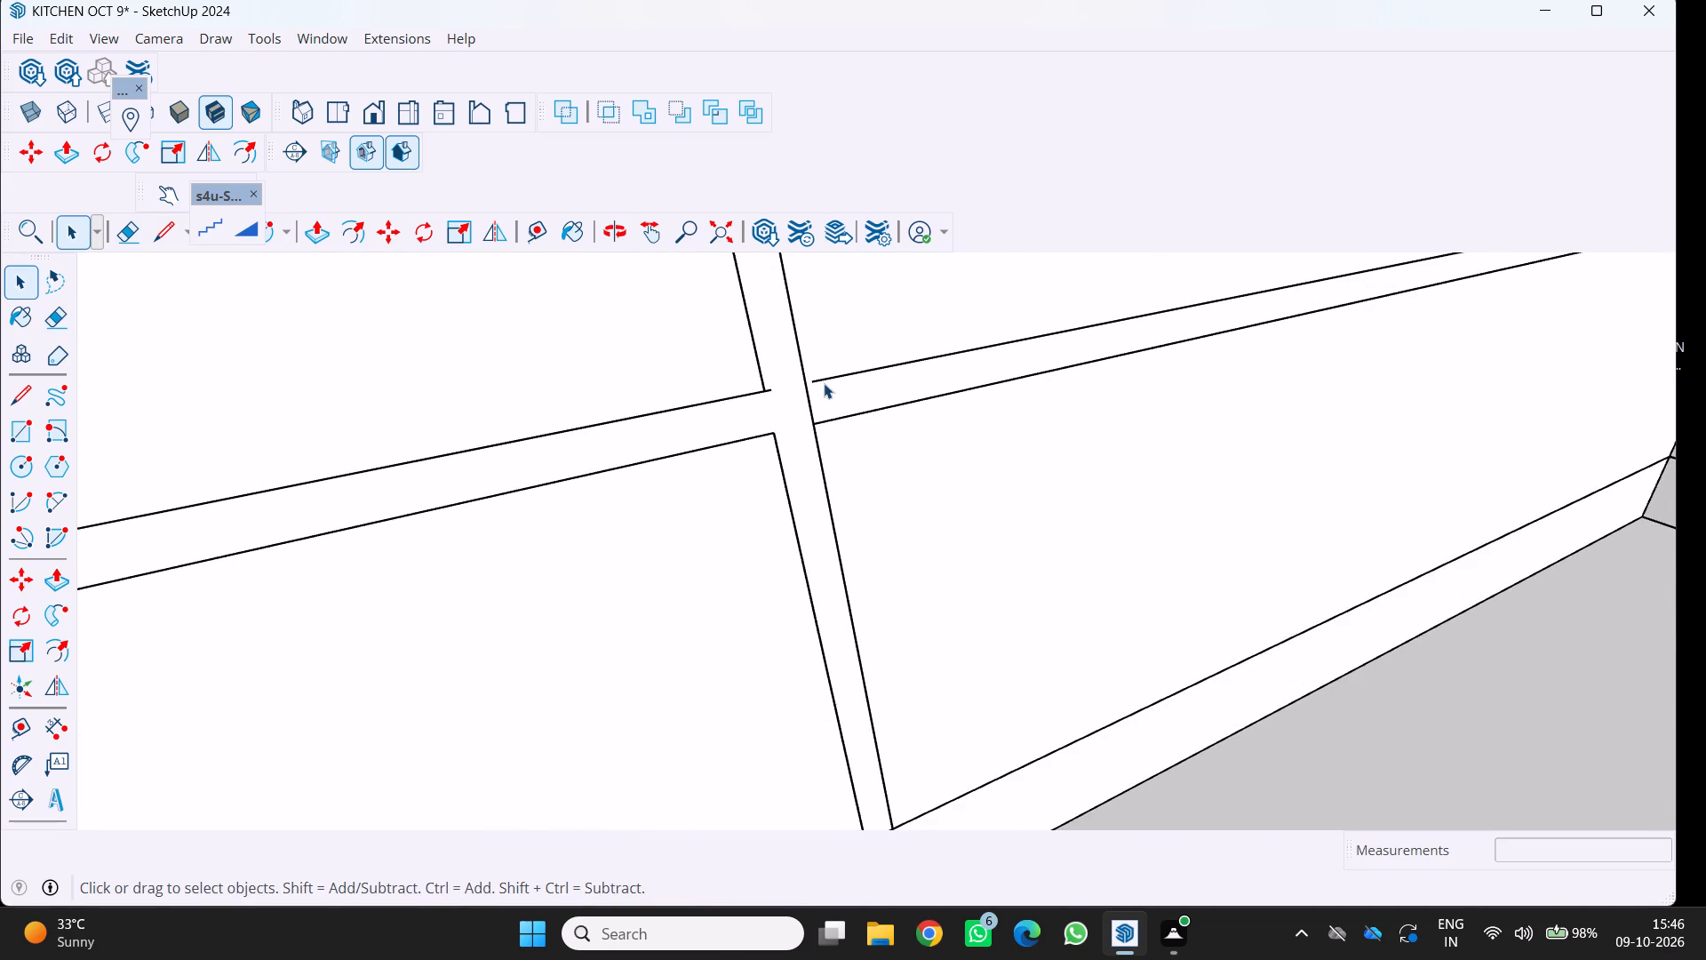
scroll(824, 383, up, 3)
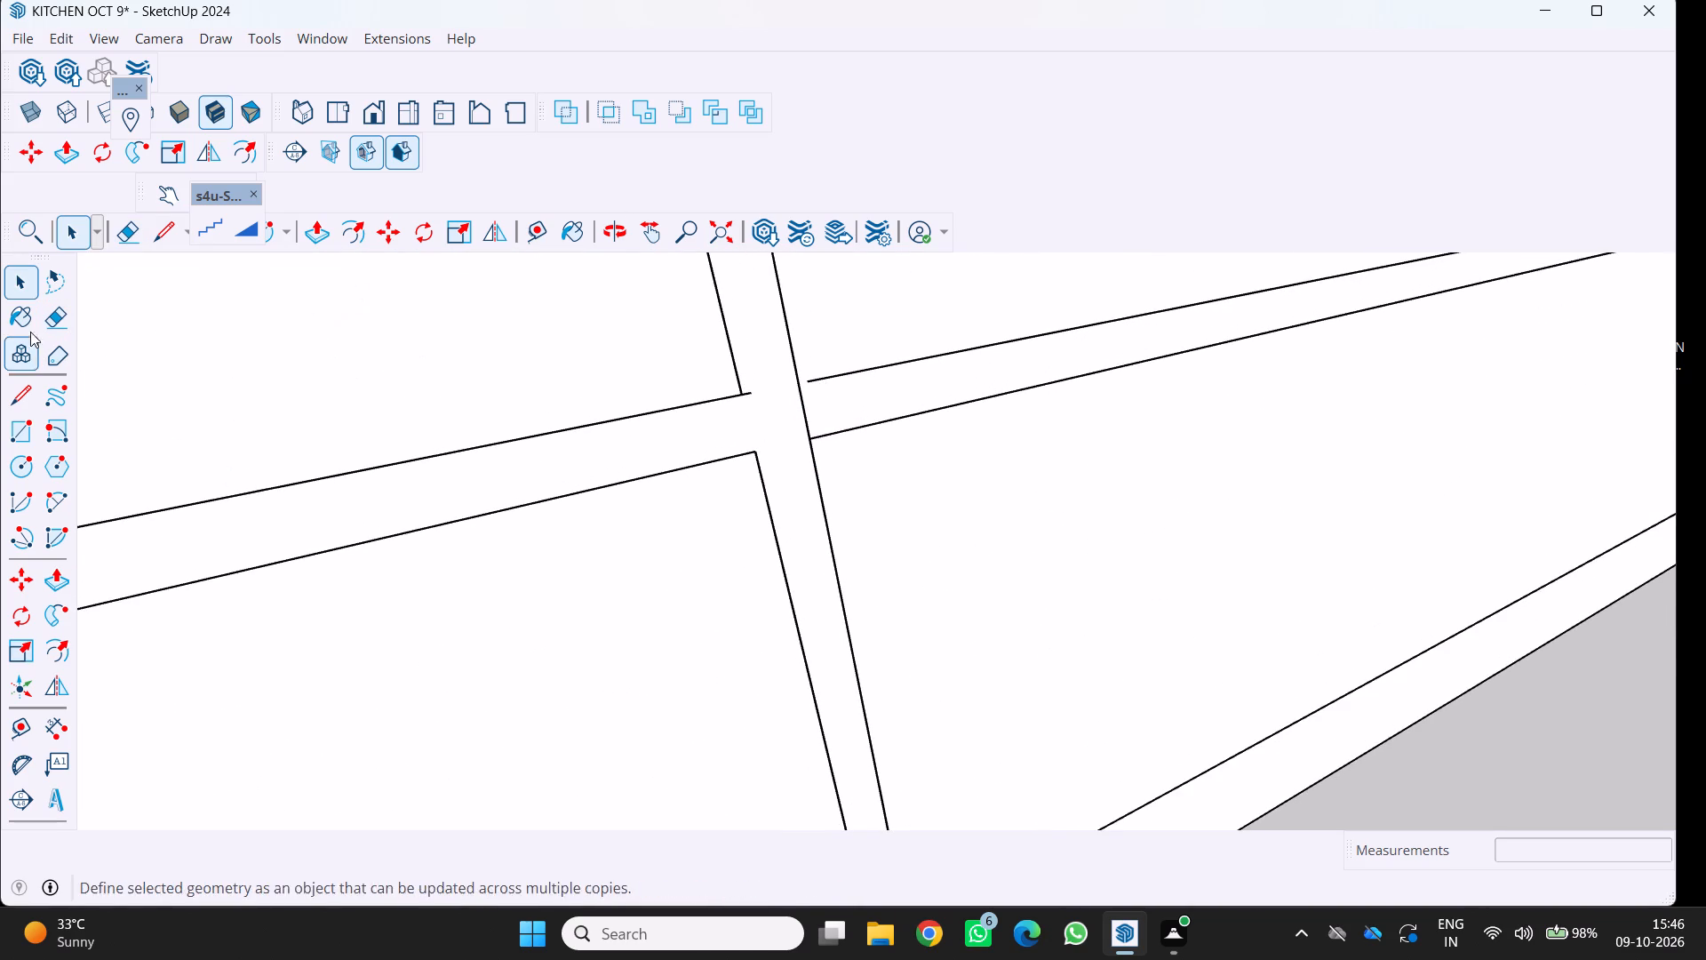
click(23, 398)
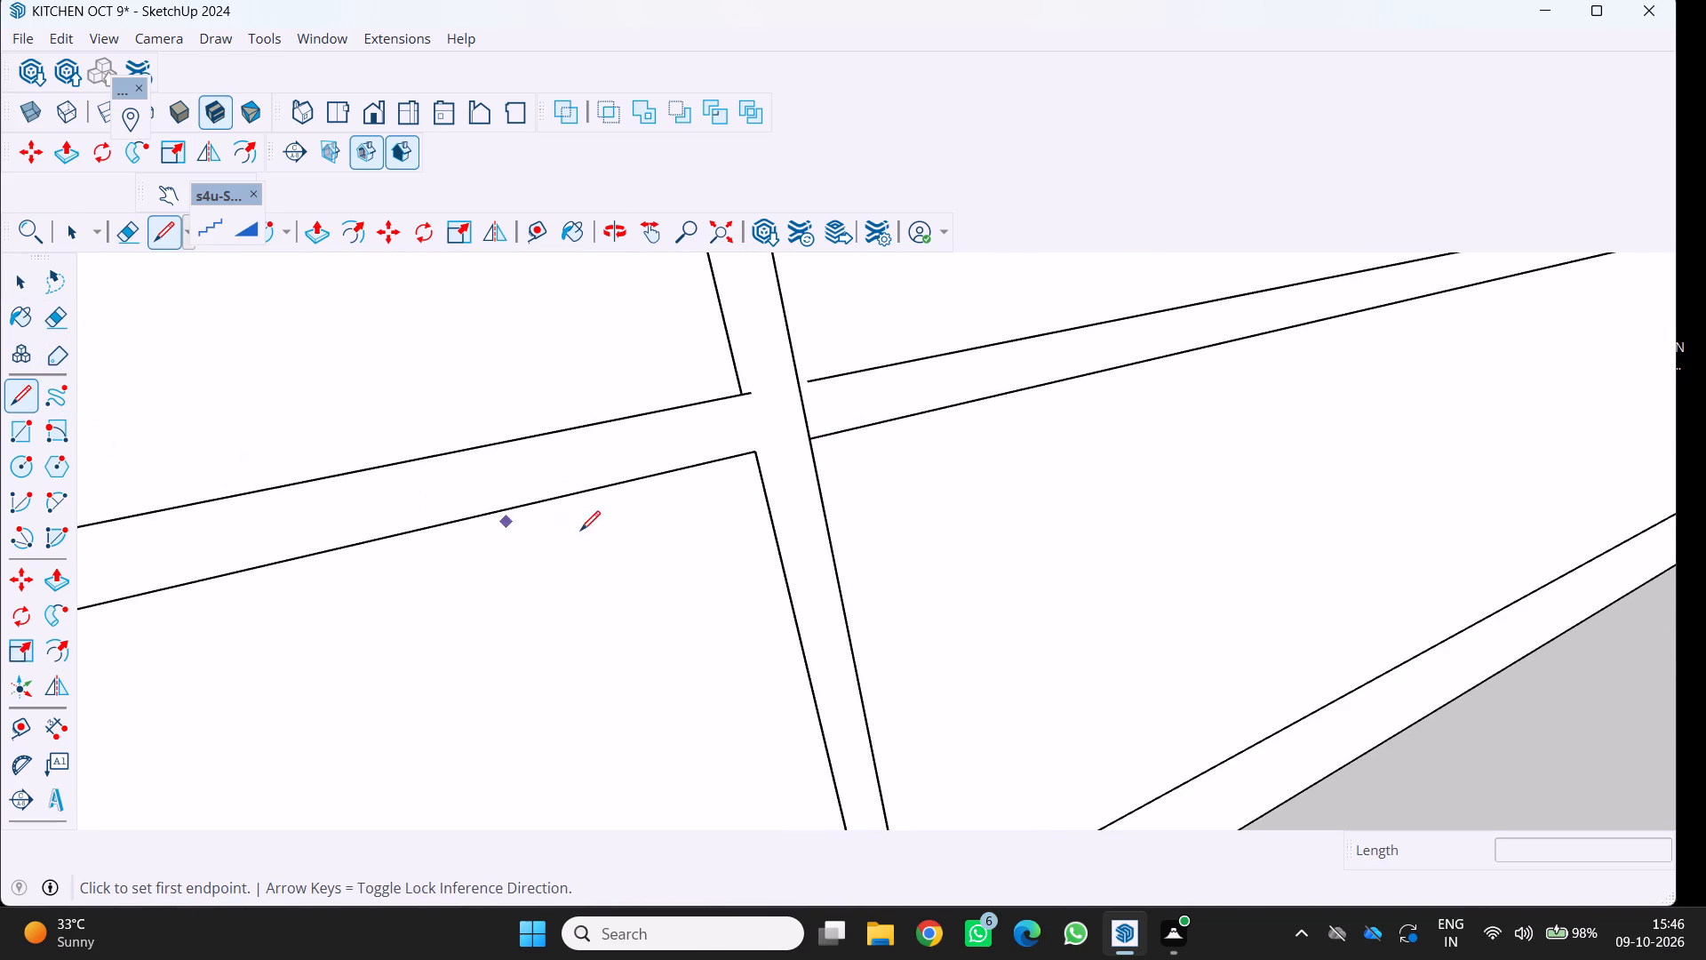
scroll(747, 401, up, 4)
scroll(816, 367, up, 3)
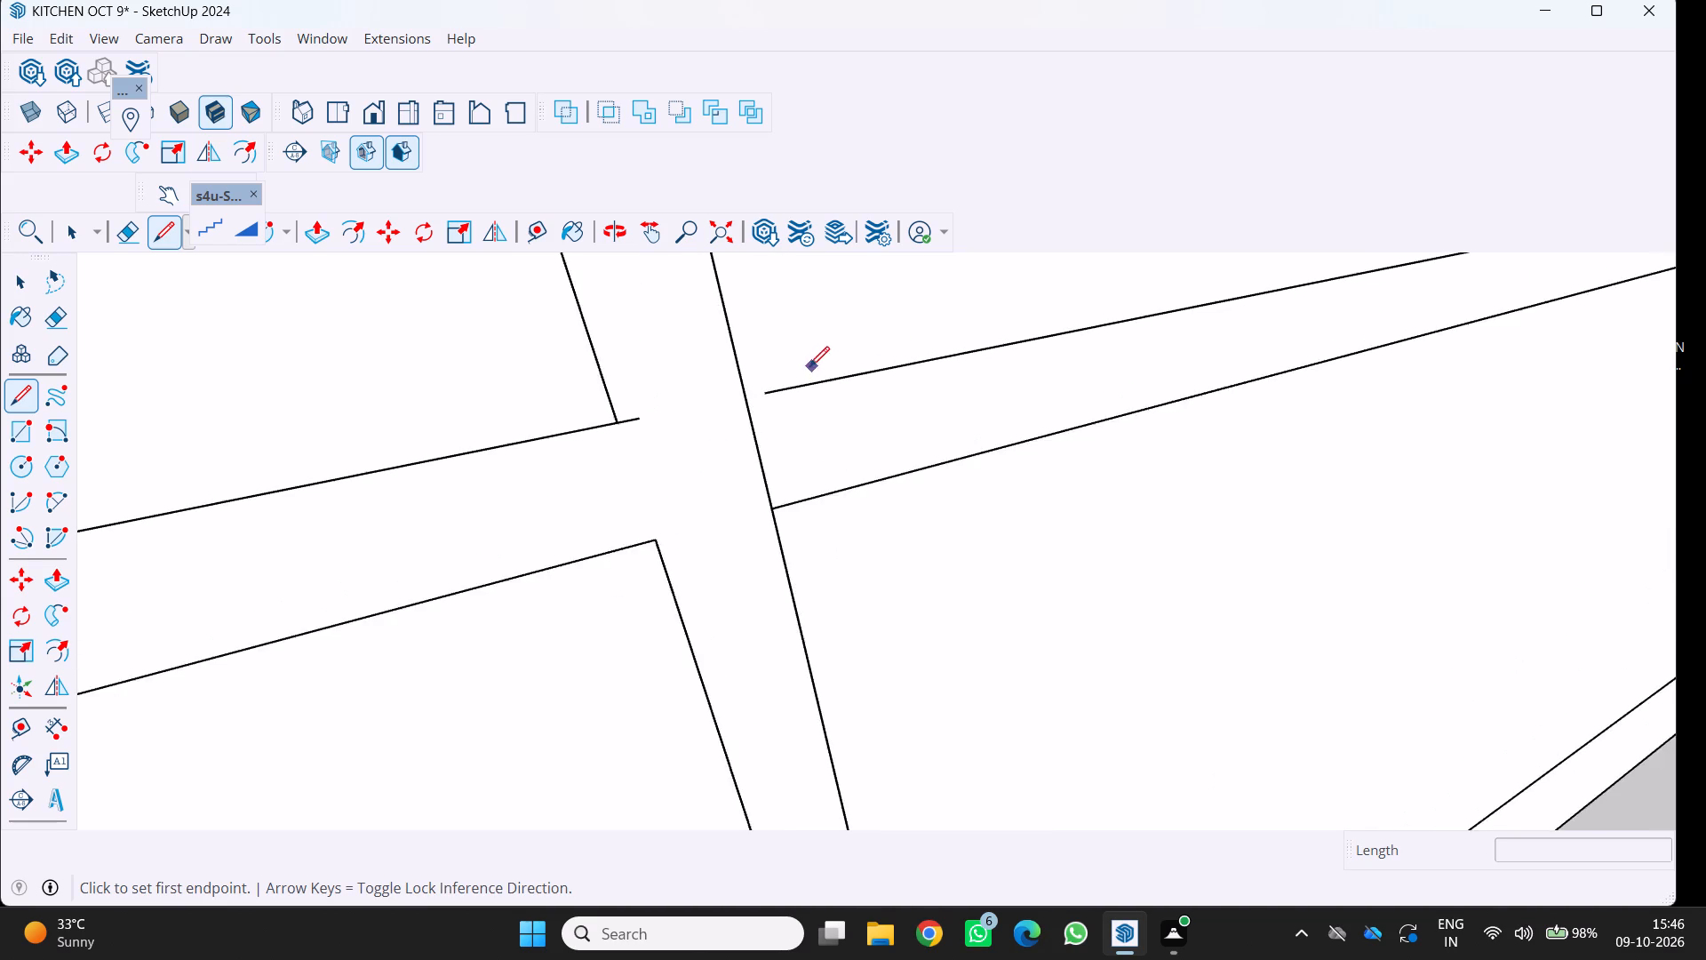
scroll(809, 366, up, 6)
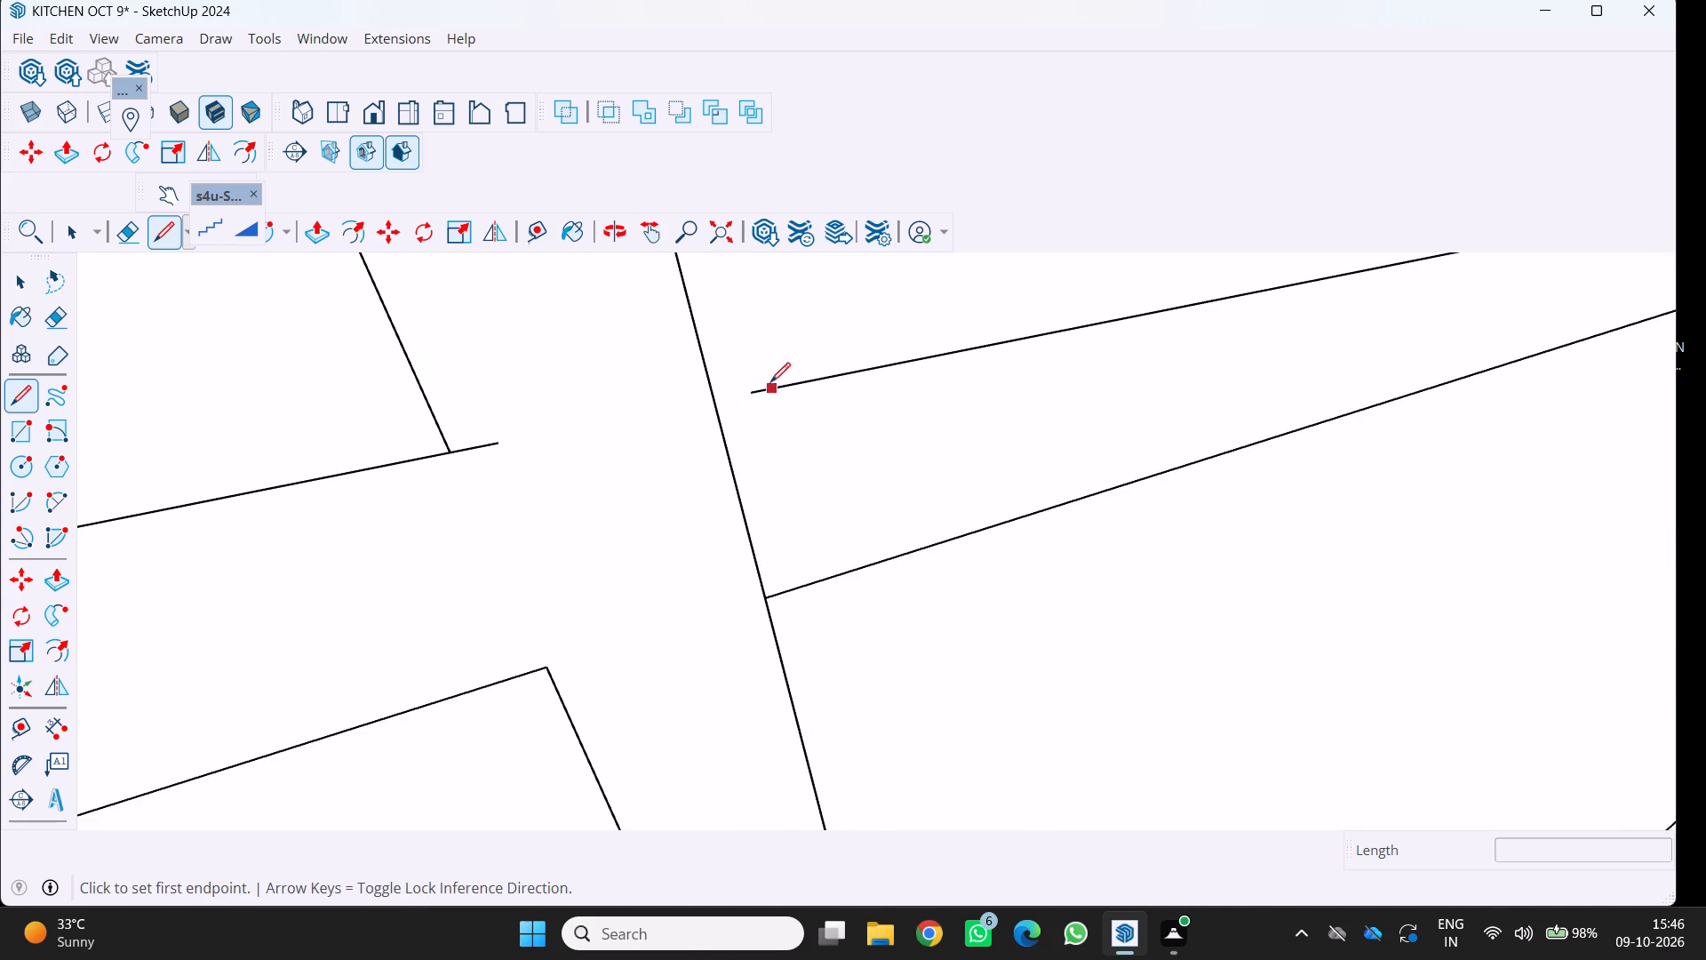
click(749, 390)
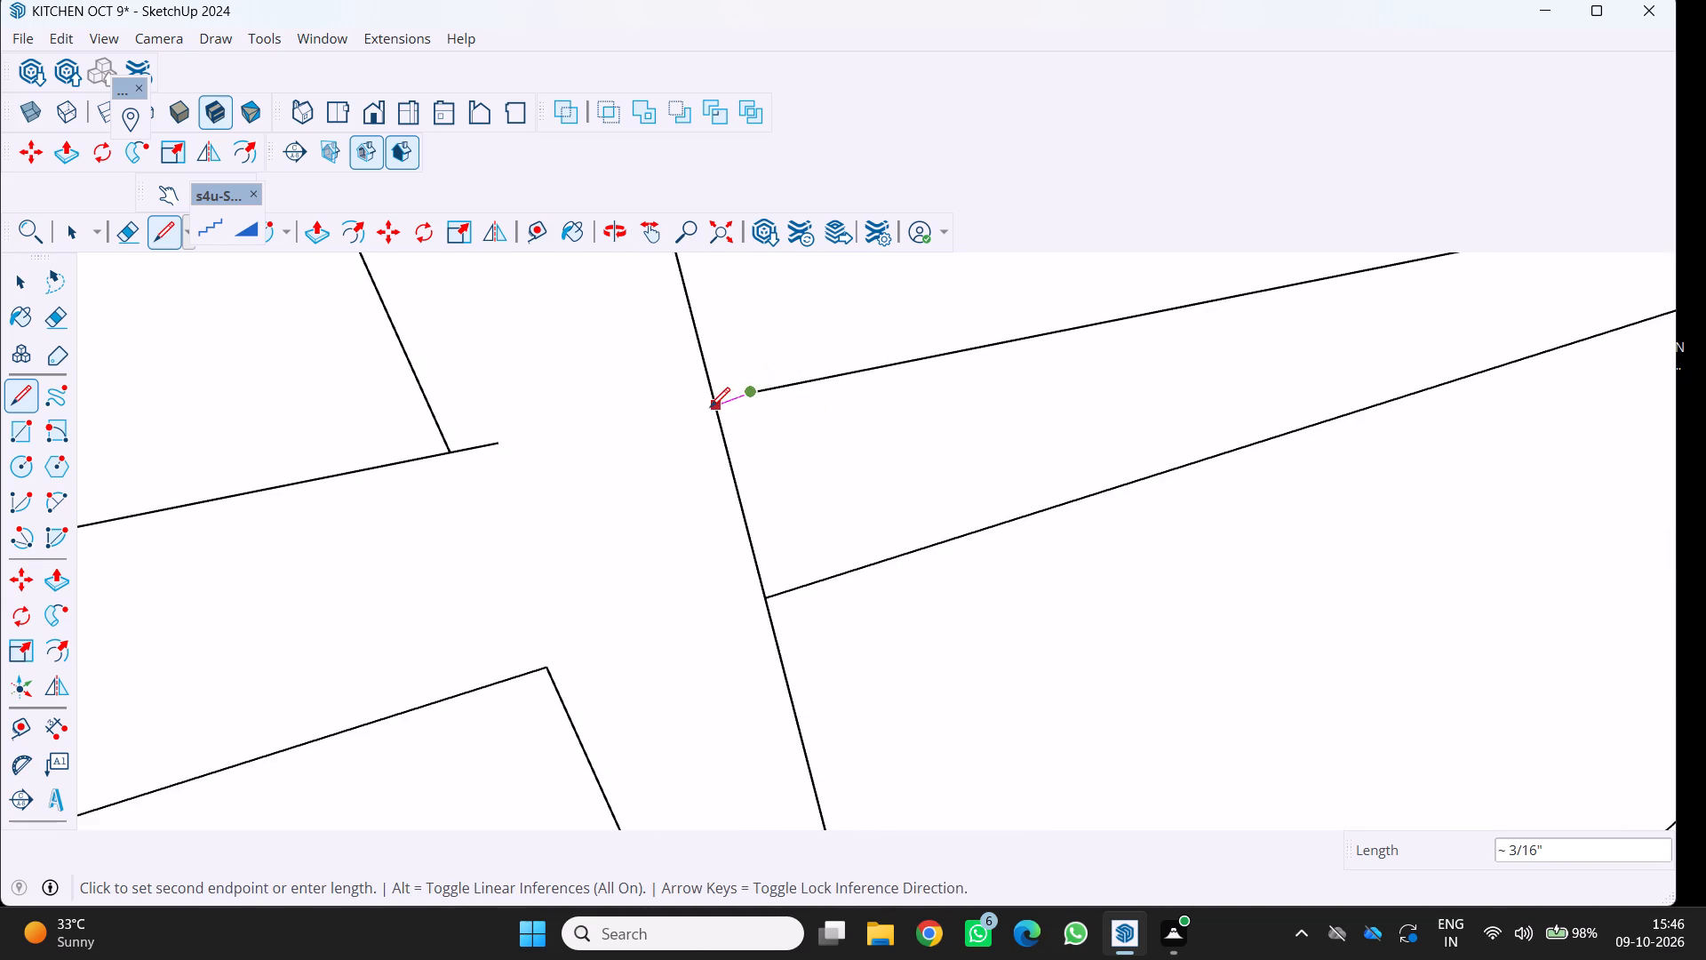
click(706, 403)
key(space)
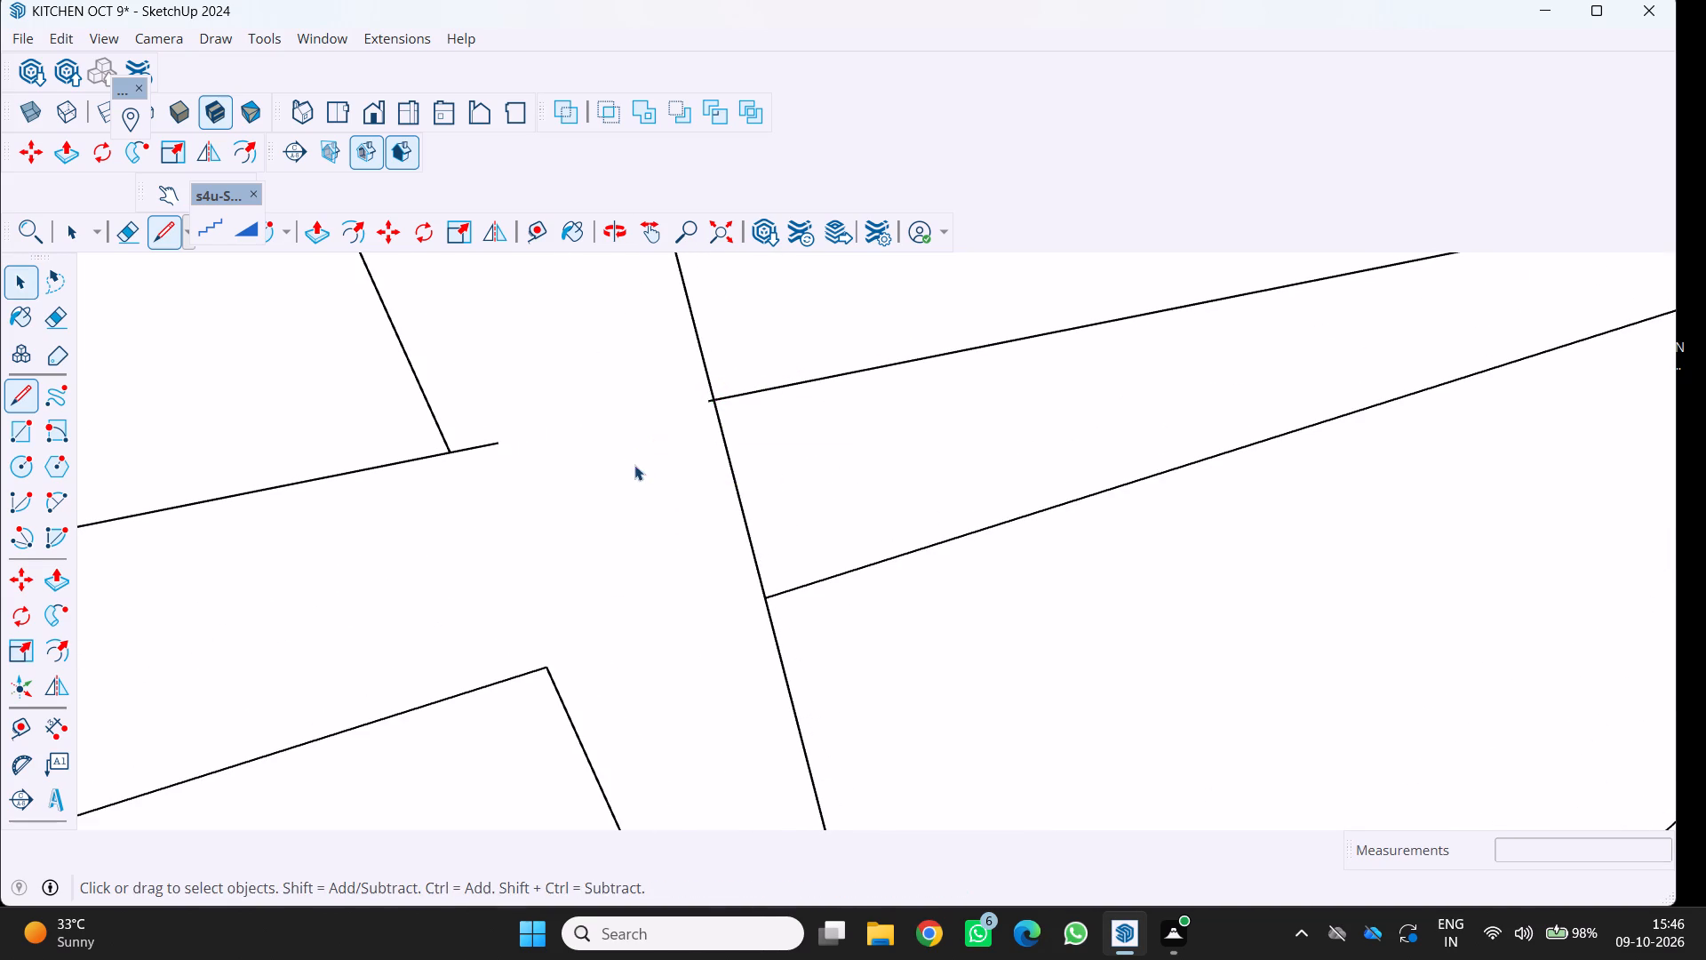
Erase the two overshooting horizontal line stubs and the corner-side vertical piece inside the gap crossing nearer the corner.
scroll(634, 465, down, 6)
scroll(551, 439, up, 2)
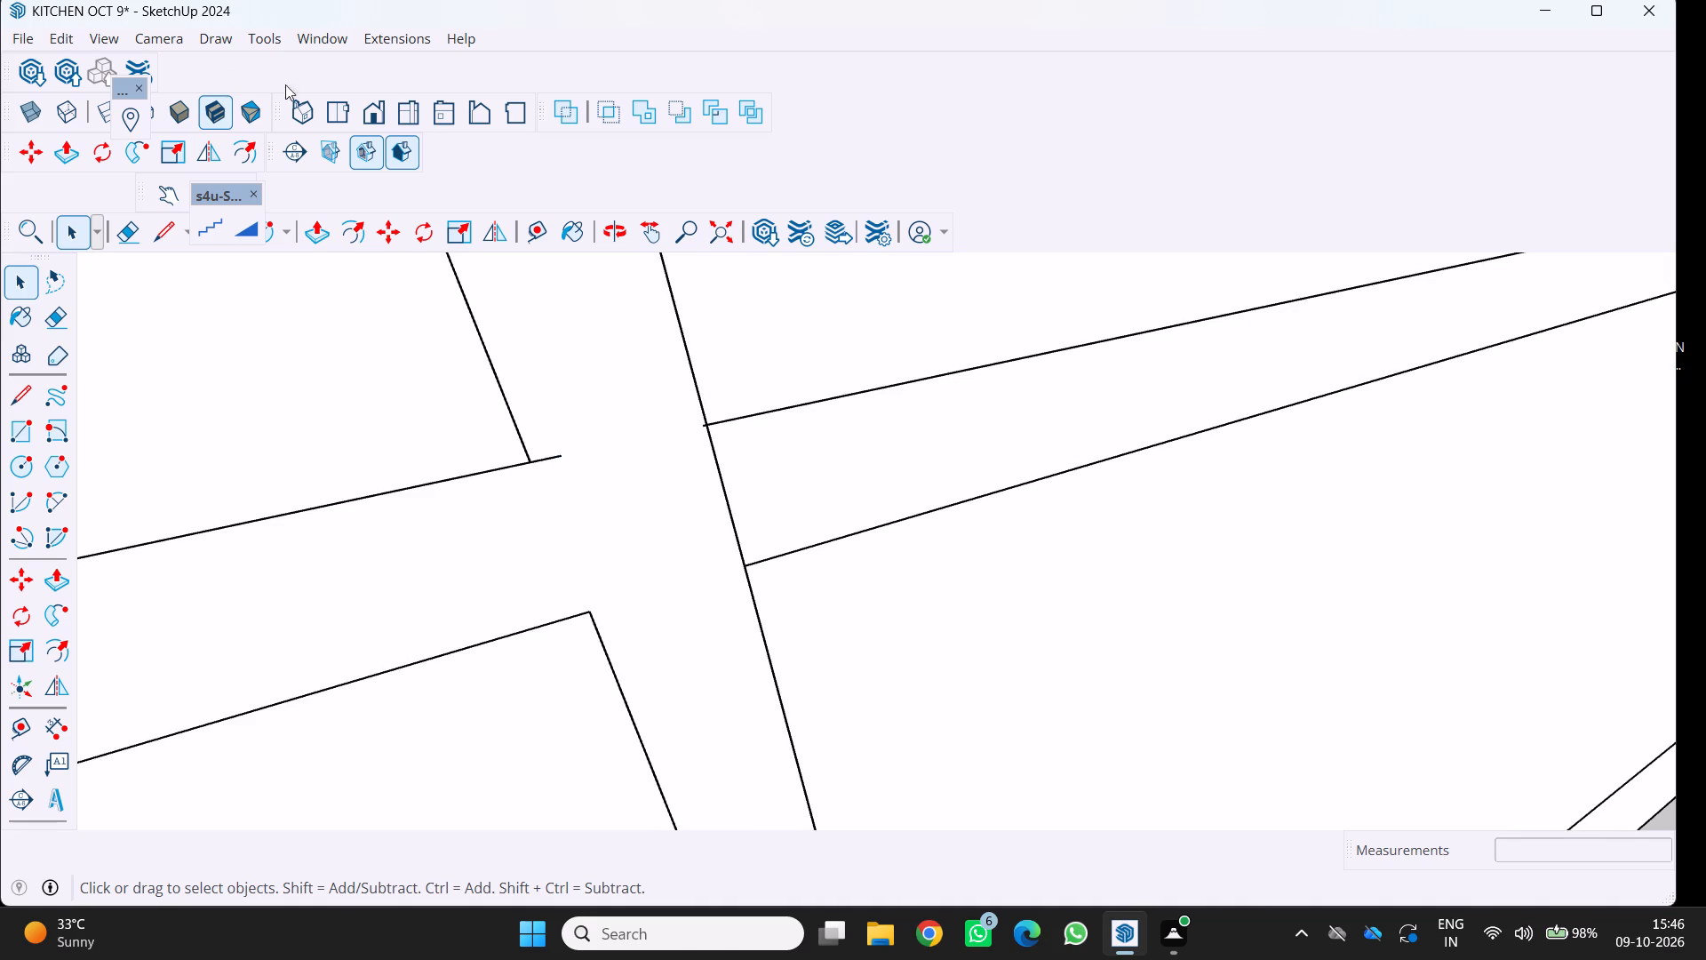
click(140, 233)
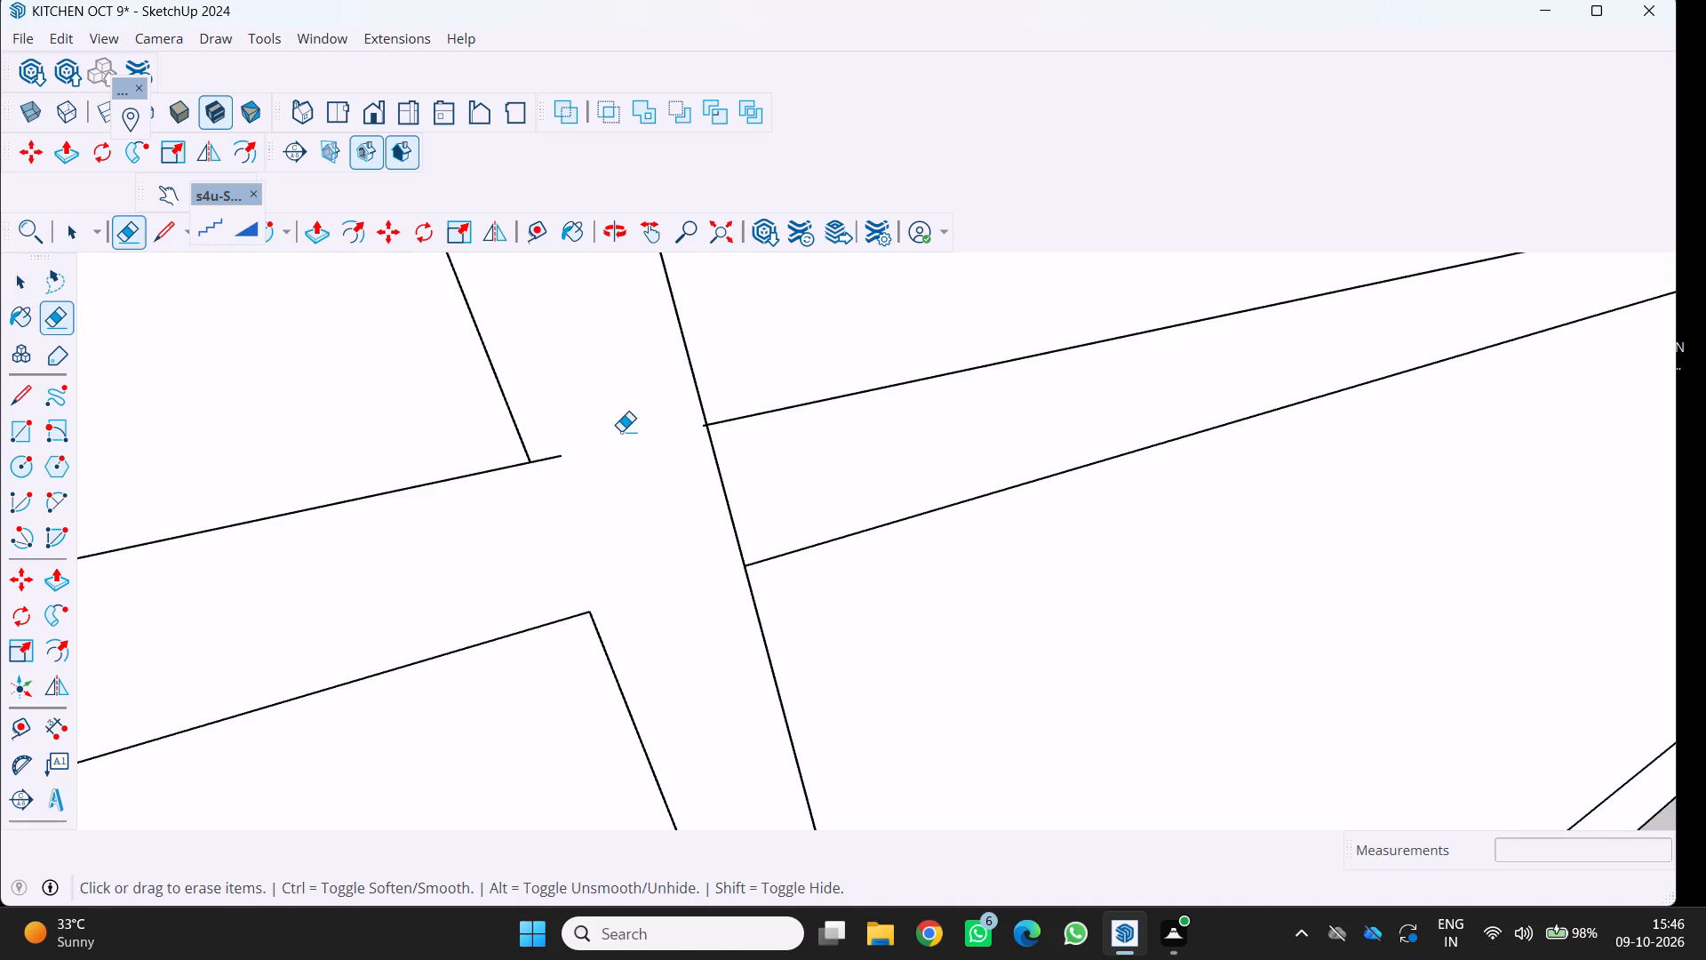
scroll(619, 430, up, 2)
click(542, 470)
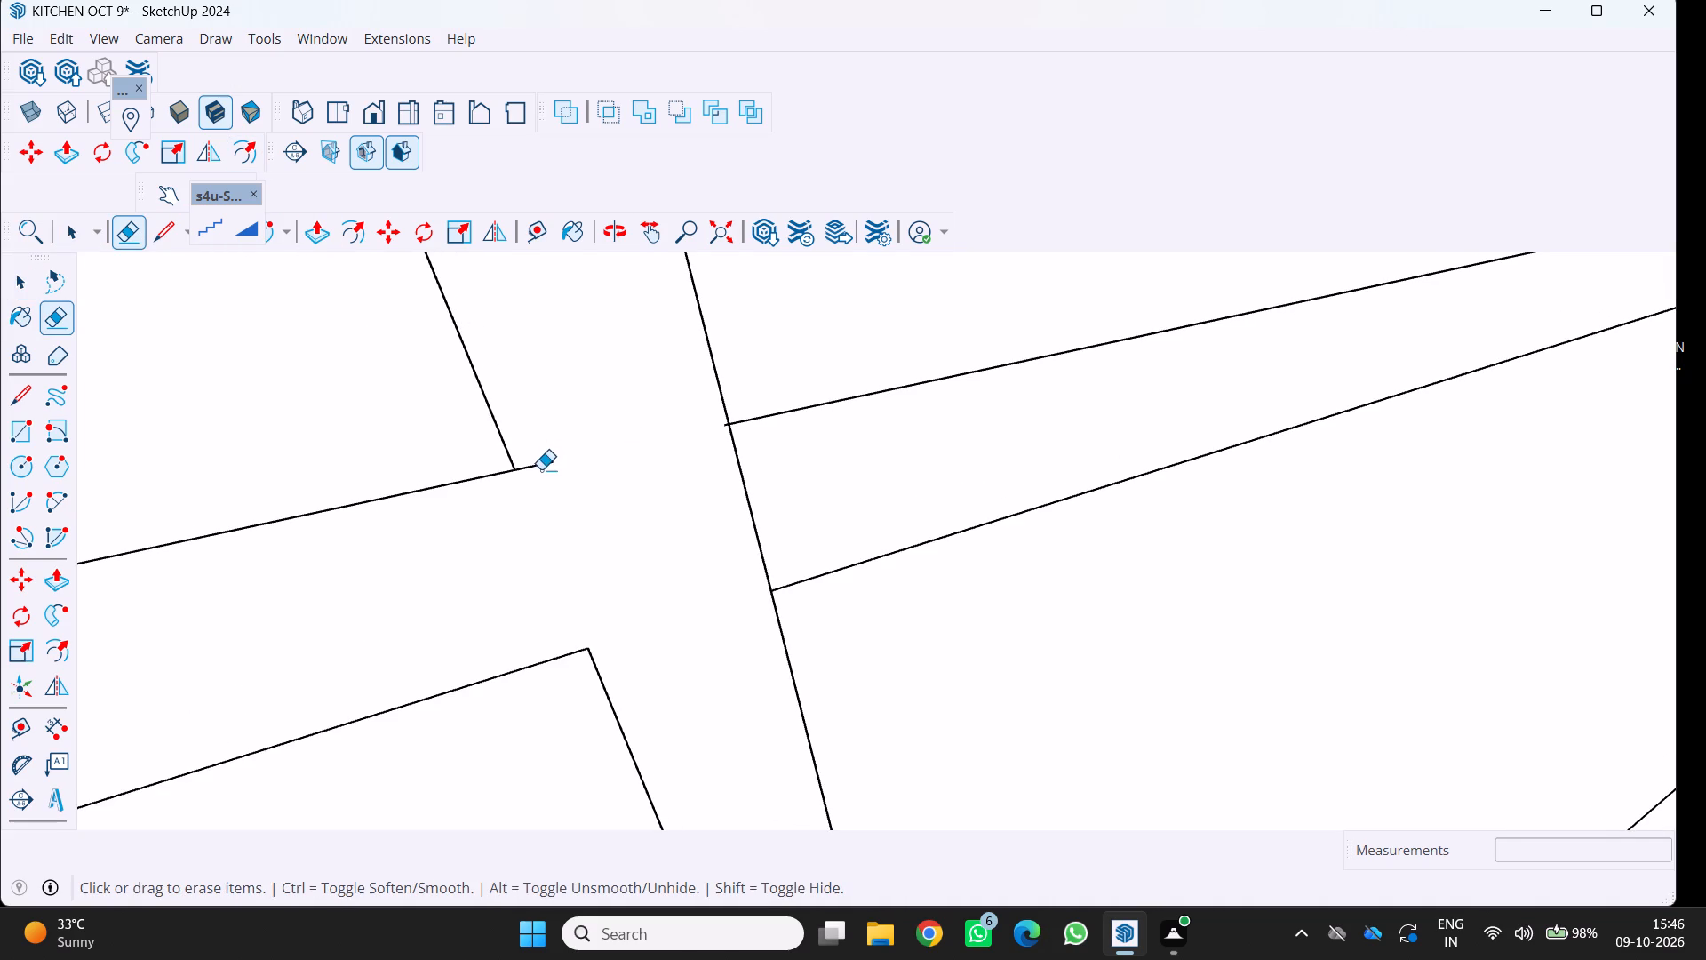
click(535, 467)
scroll(766, 442, up, 8)
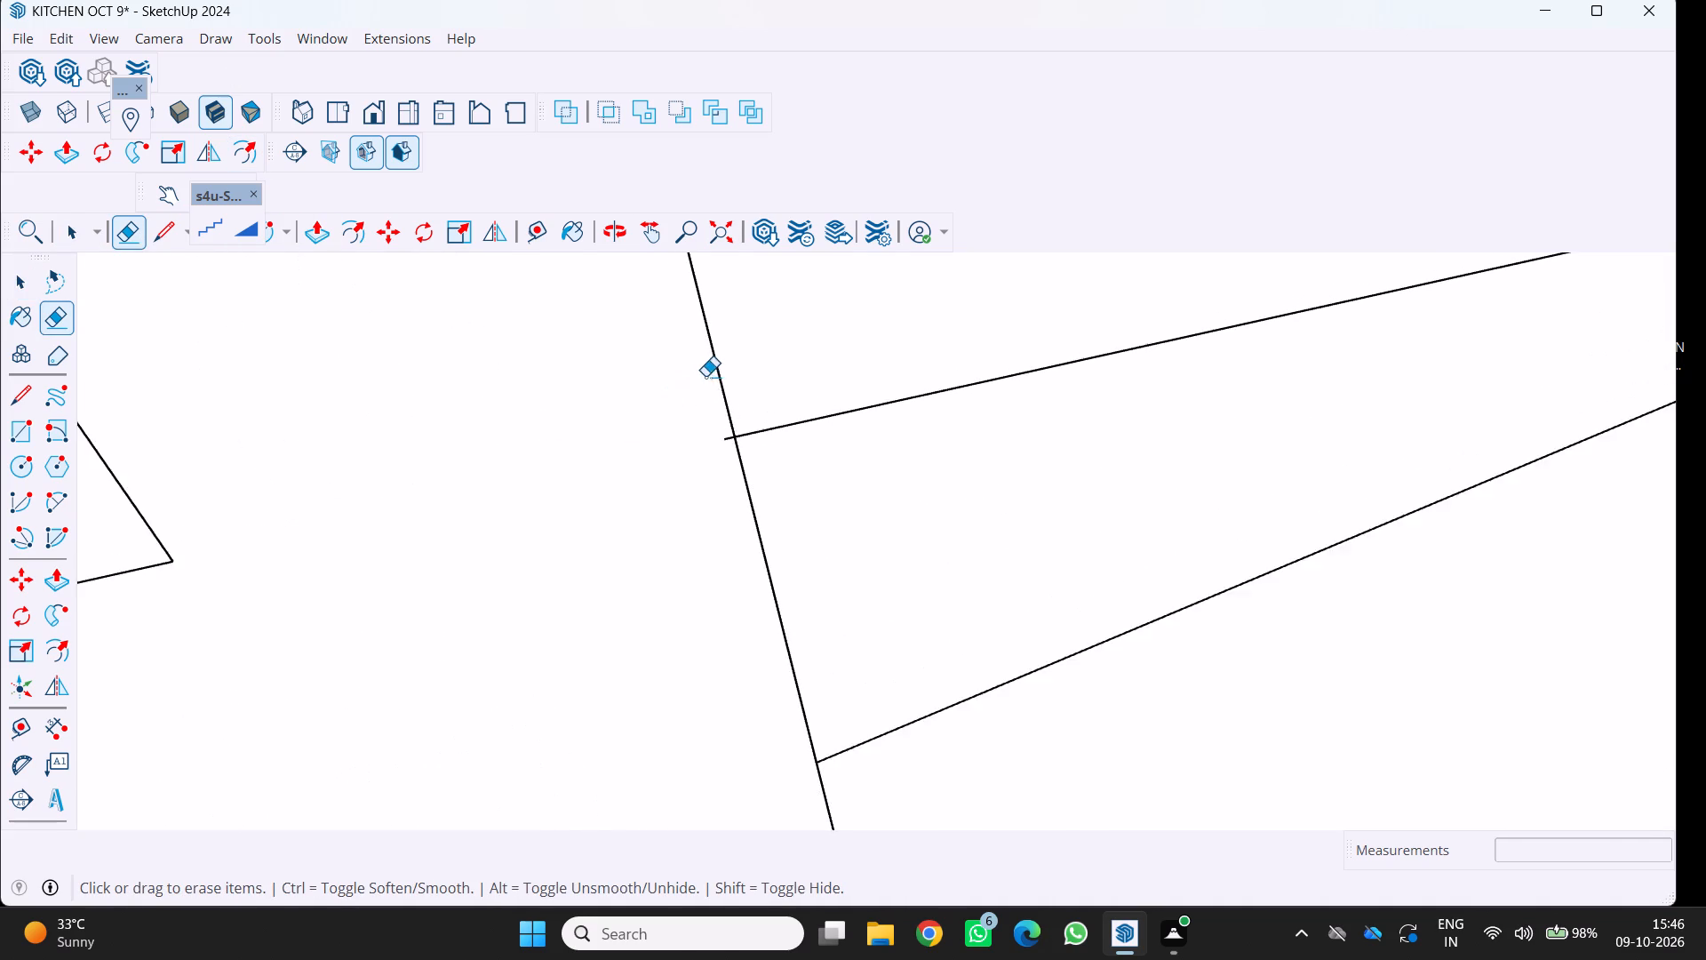
scroll(712, 392, up, 11)
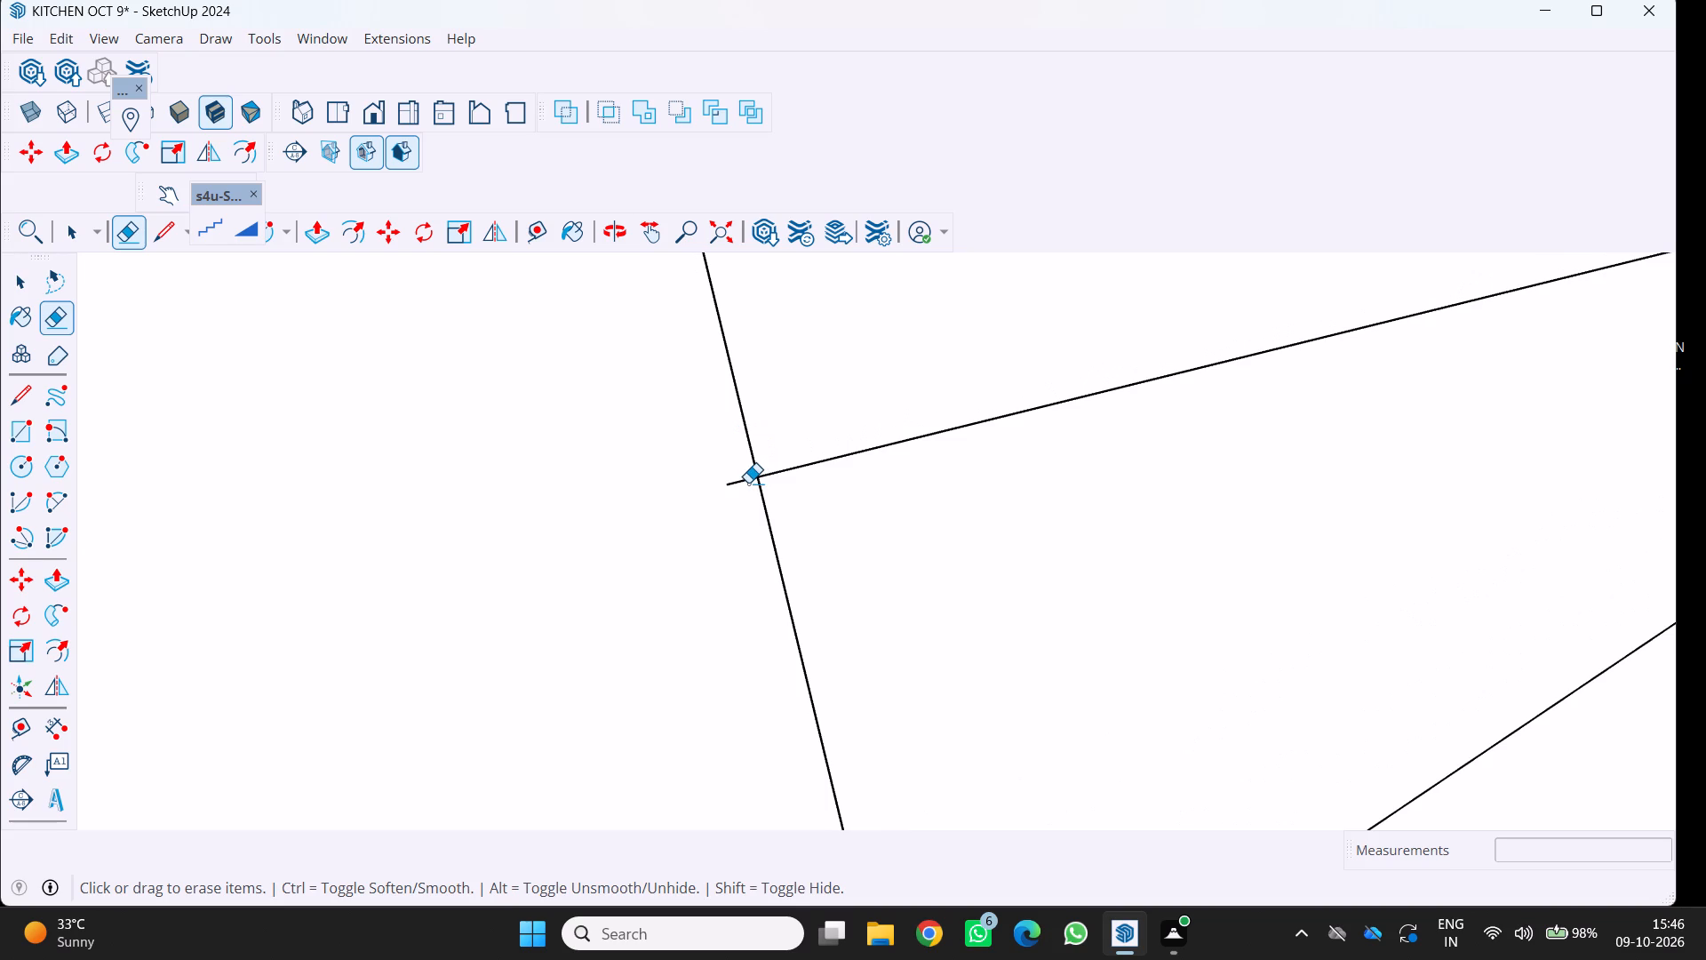
click(748, 483)
scroll(747, 483, down, 12)
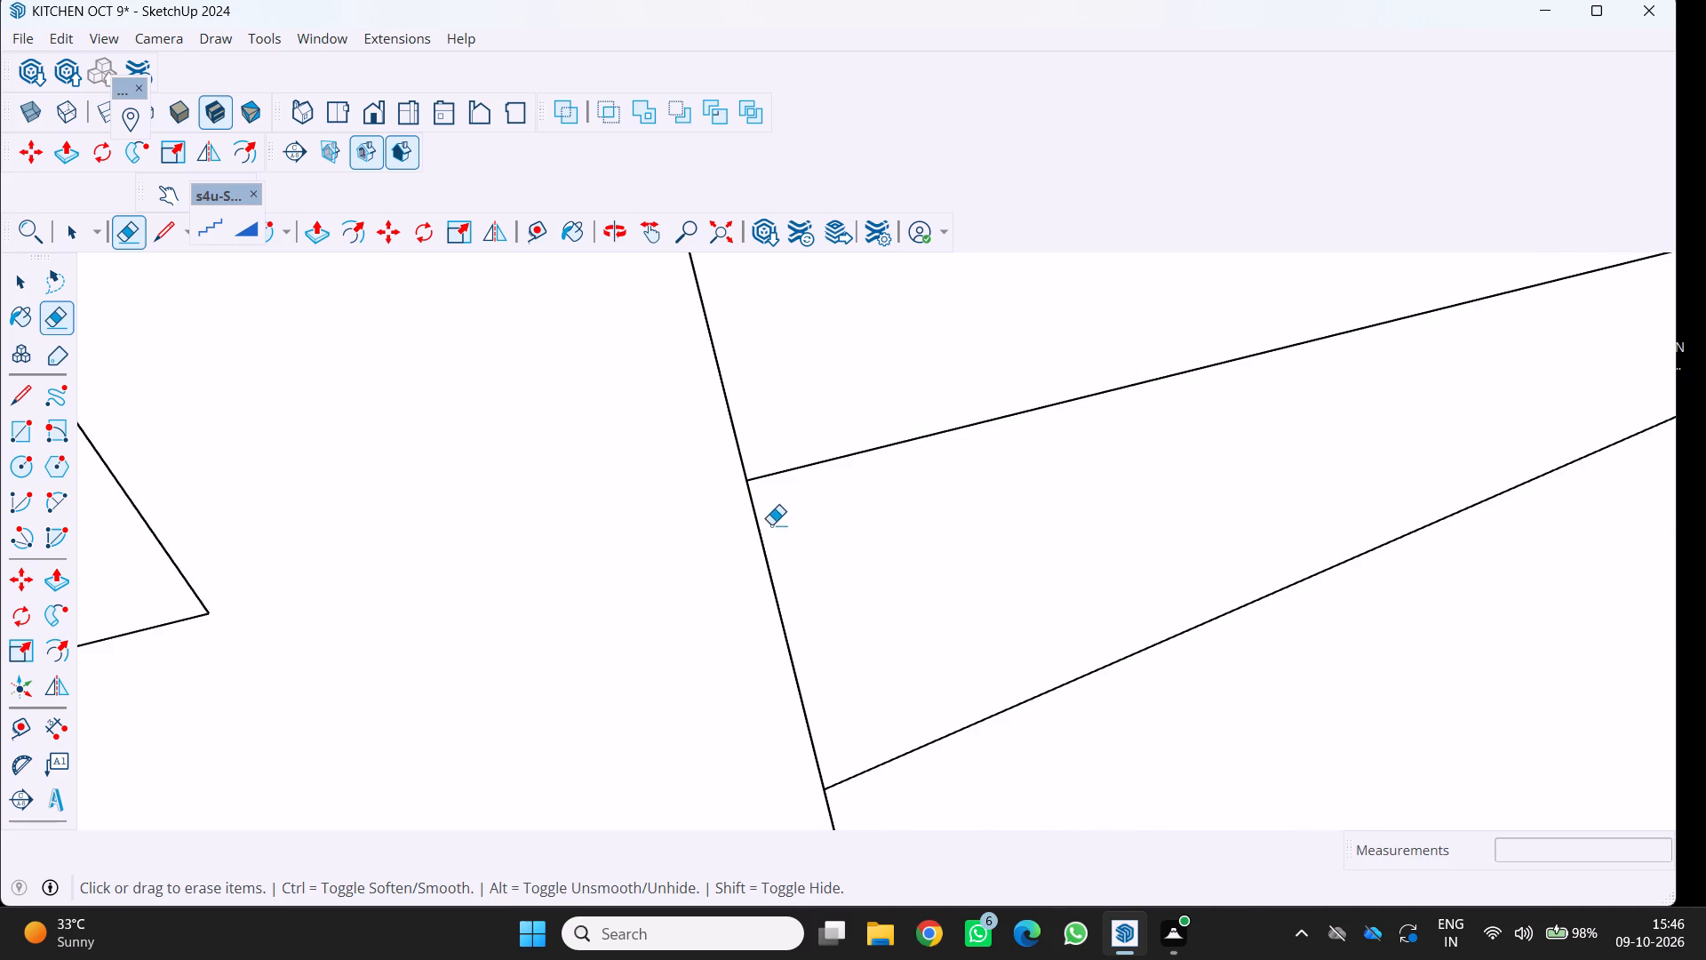
click(761, 533)
scroll(754, 530, down, 16)
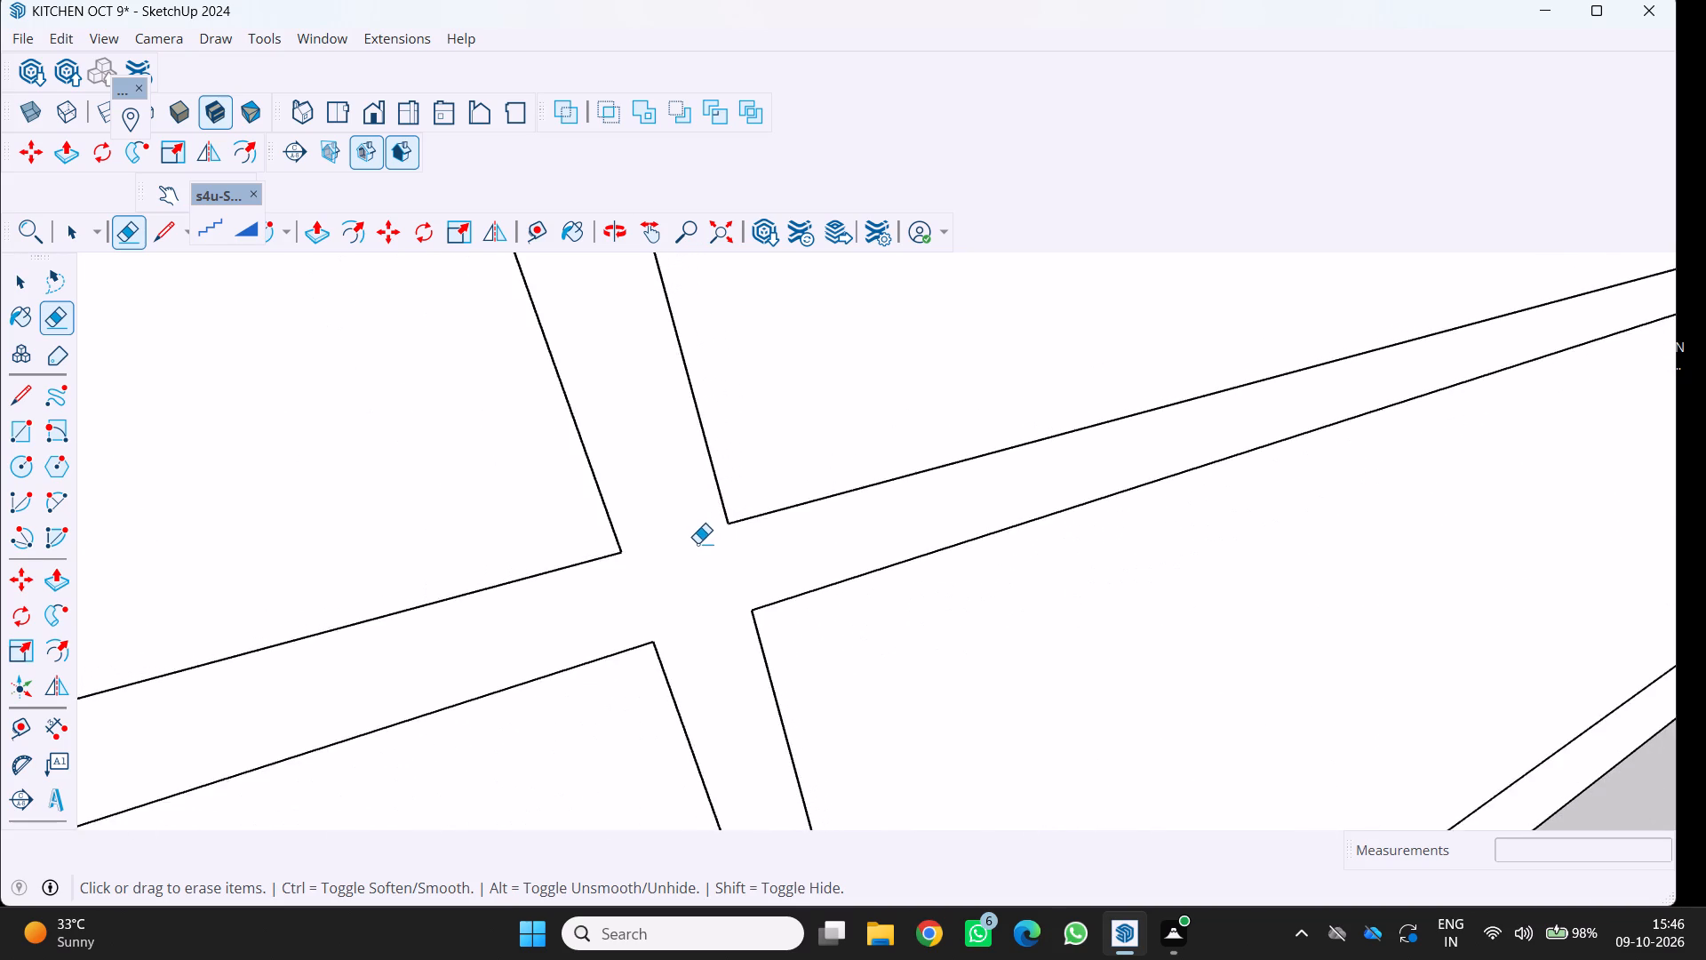
scroll(698, 543, down, 20)
scroll(496, 542, down, 8)
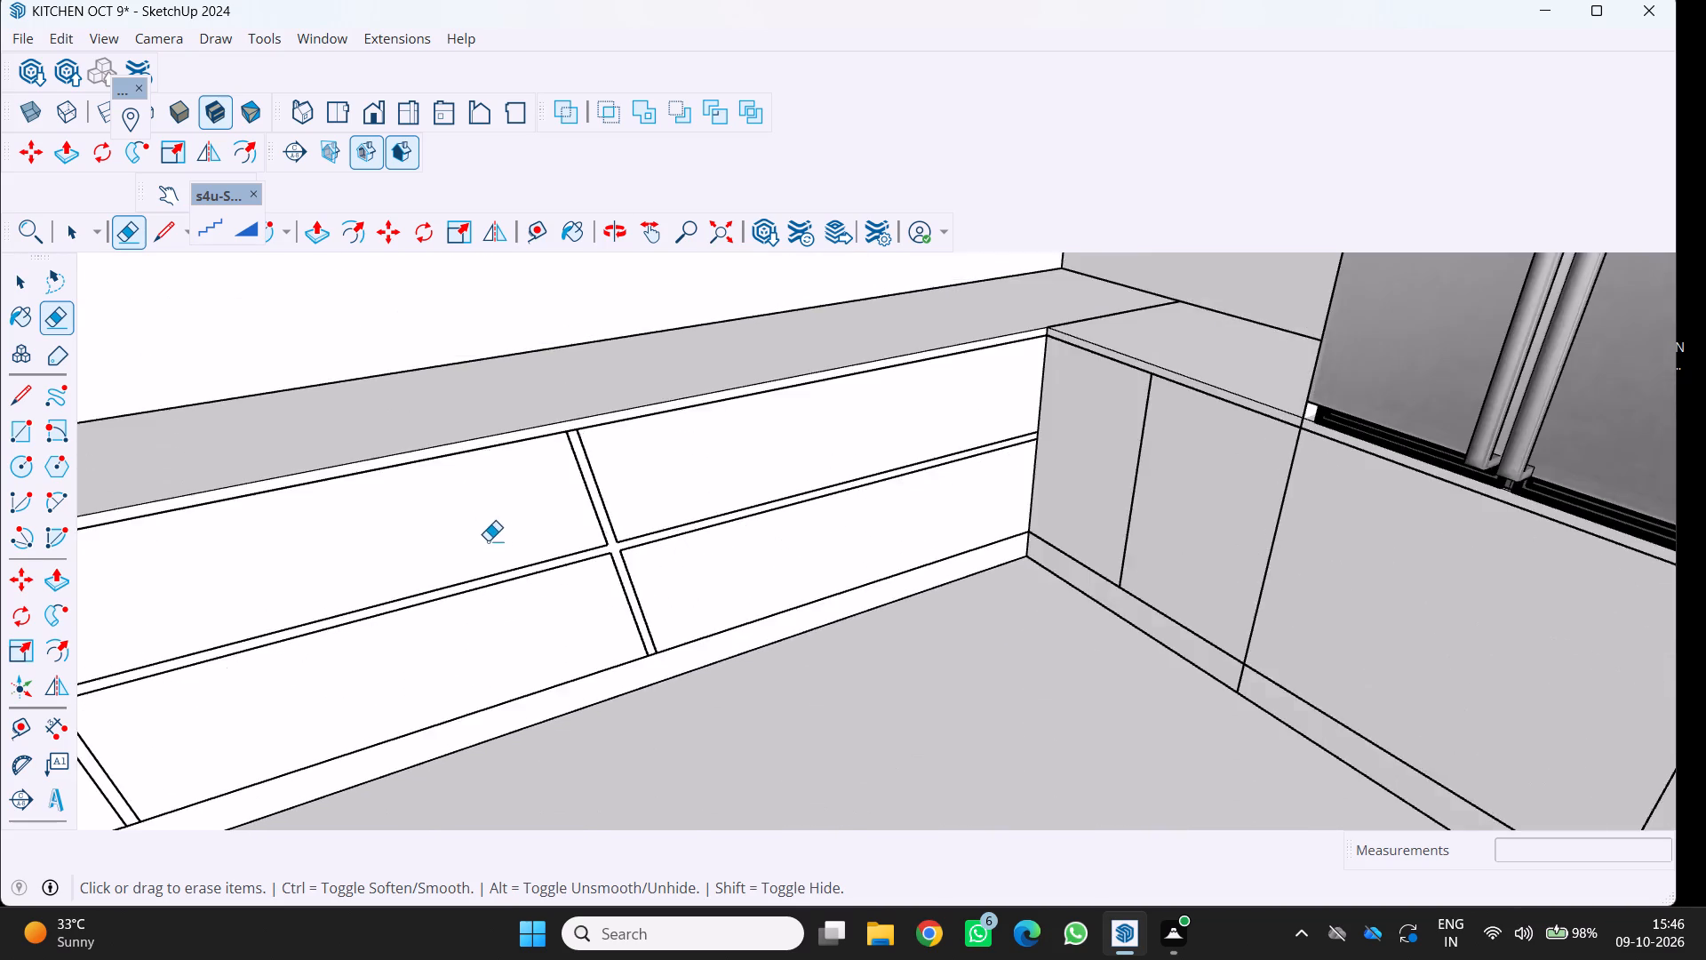
scroll(488, 540, down, 11)
key(Escape)
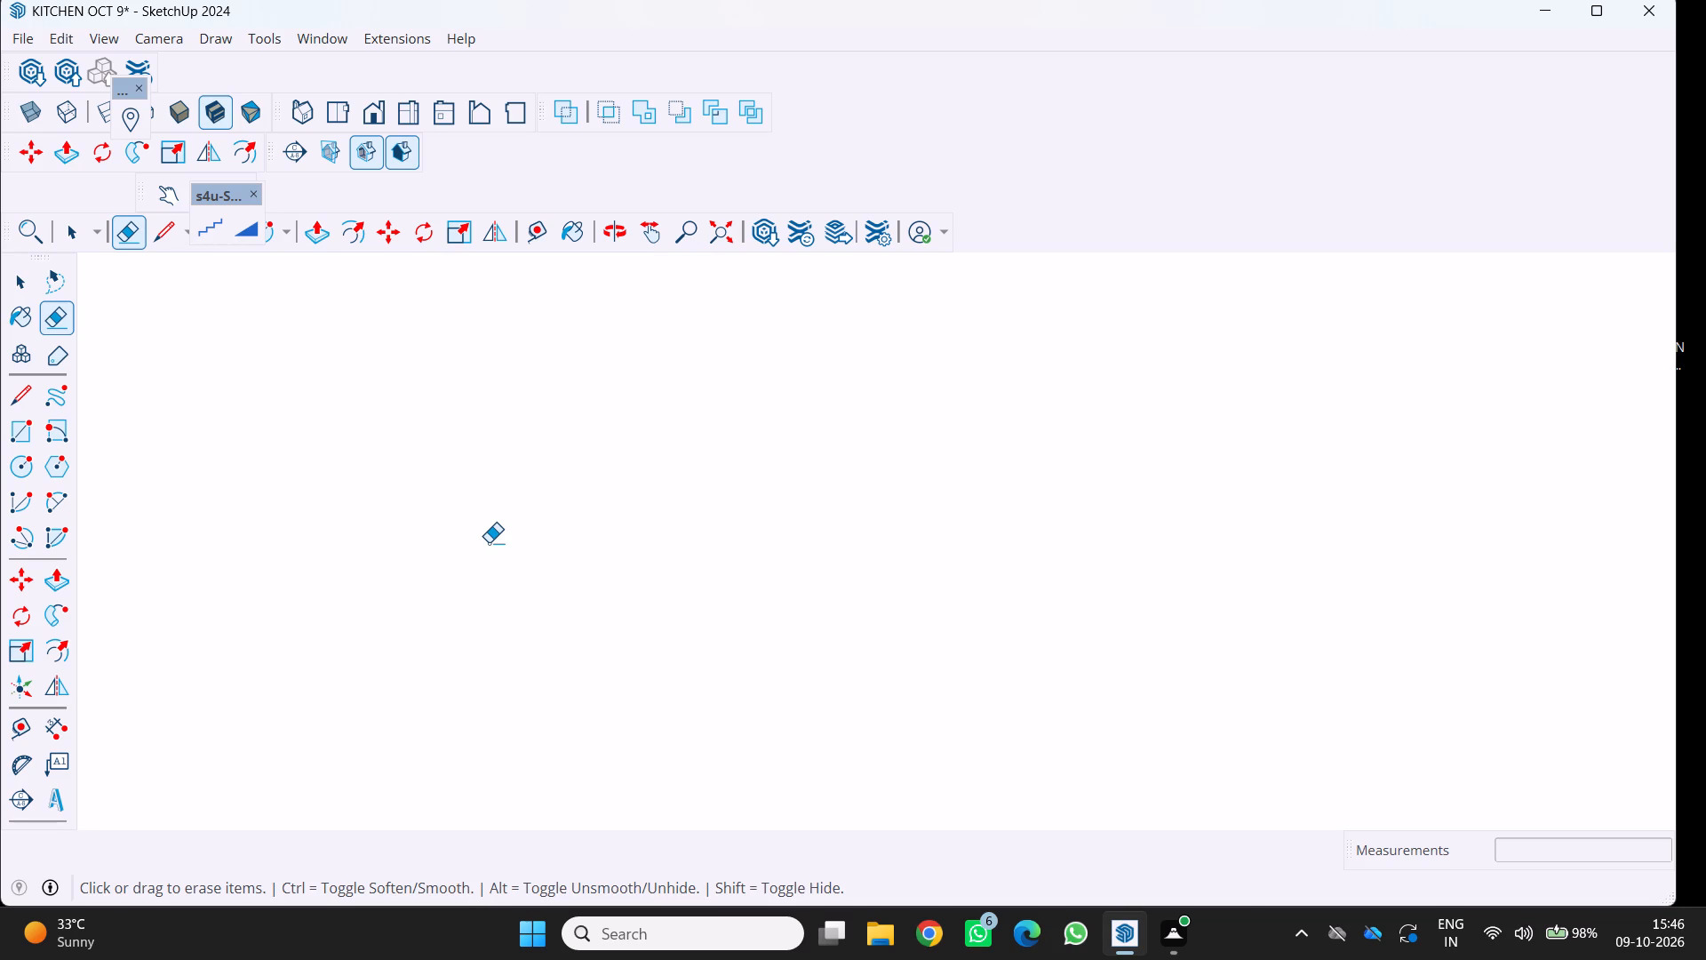
key(Escape)
key(space)
key(space)
At the gap crossing nearer the open end, draw a line about 1/16" long joining the corner-side upper horizontal line to the adjacent vertical line.
scroll(535, 541, down, 9)
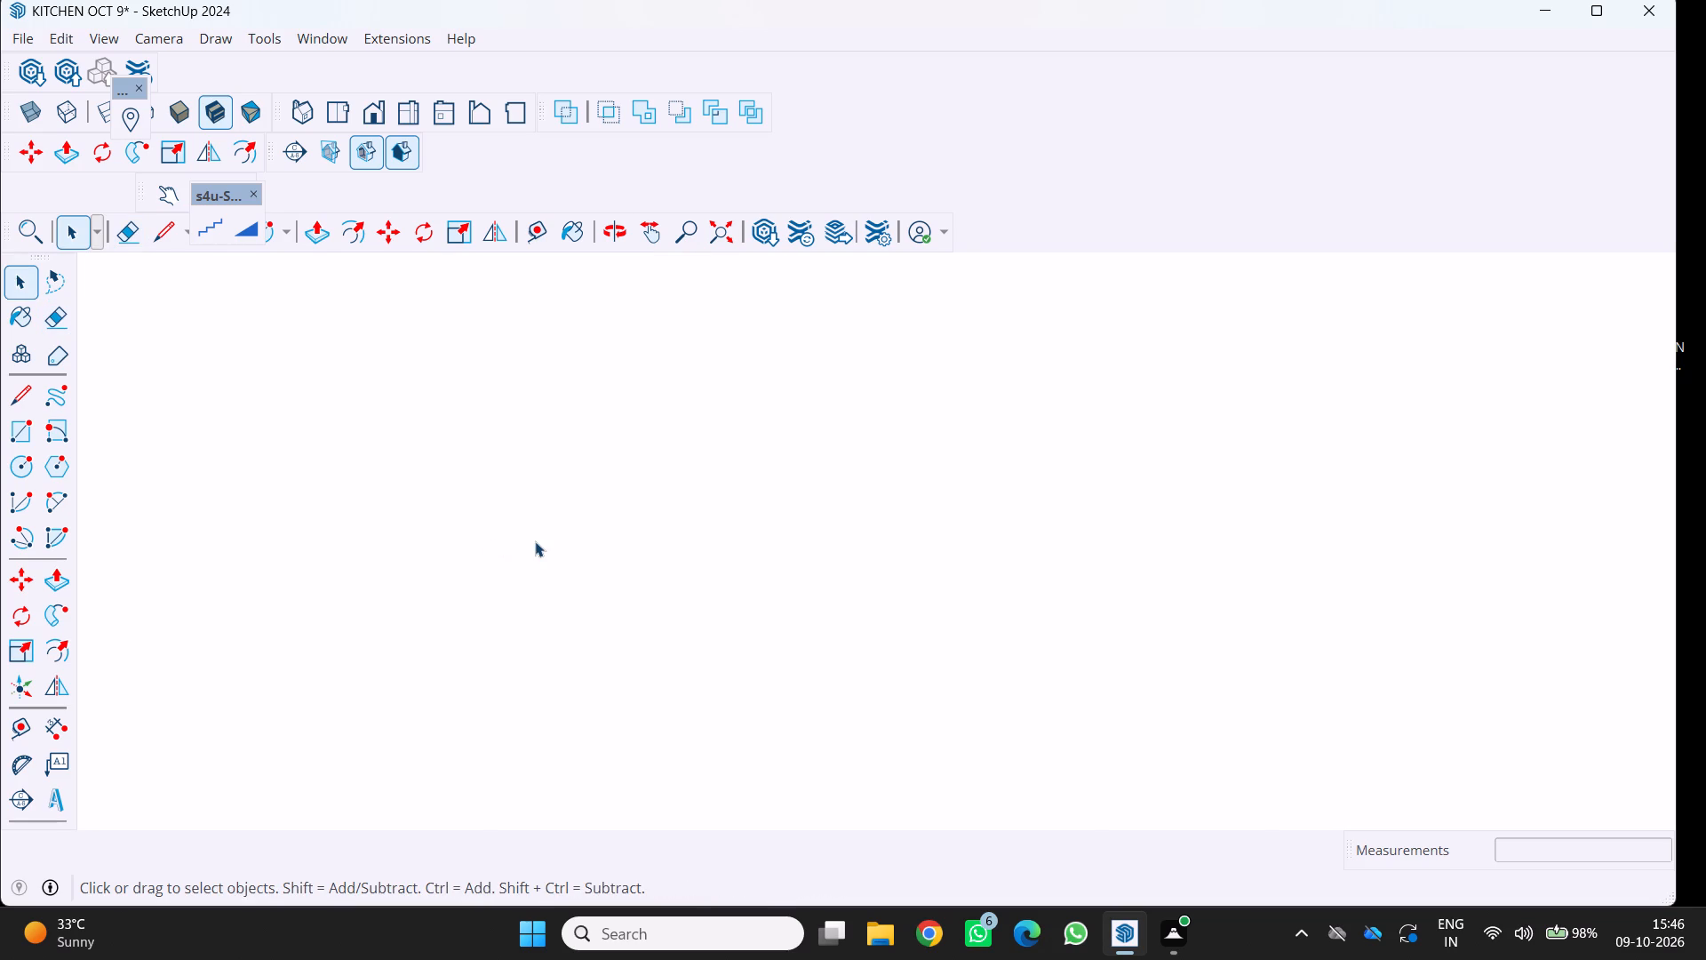
scroll(535, 541, down, 4)
scroll(969, 544, down, 19)
scroll(983, 609, down, 6)
scroll(974, 609, down, 18)
scroll(968, 607, down, 9)
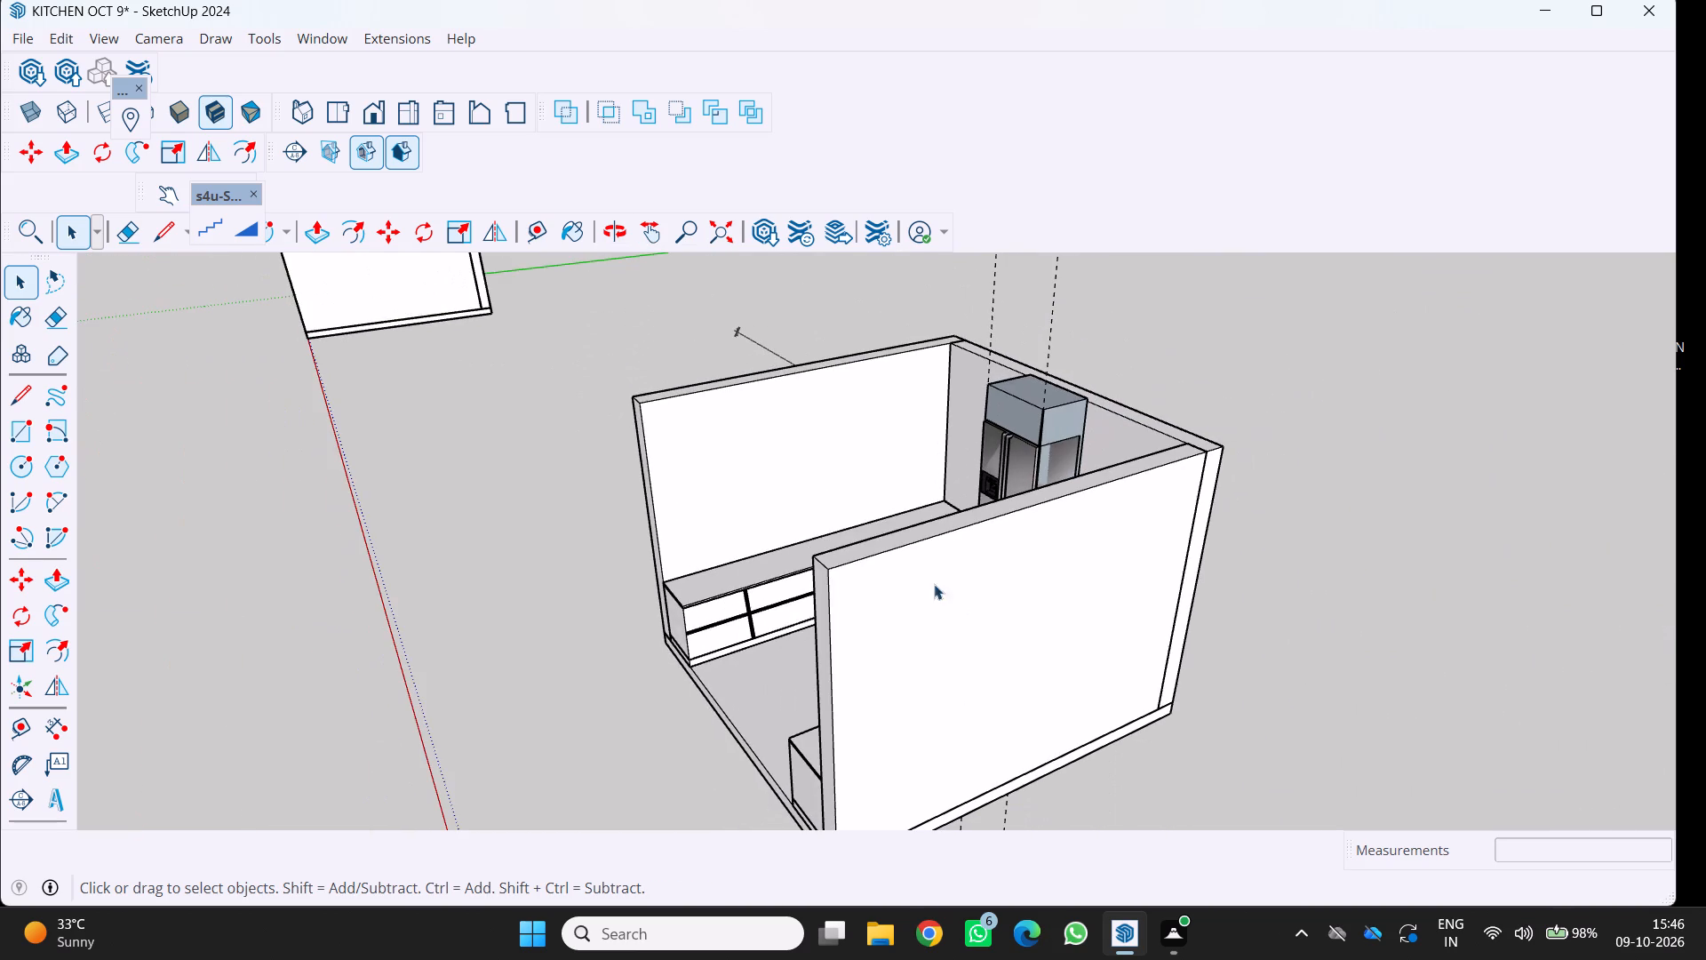
middle_drag(814, 532, 1095, 561)
scroll(944, 519, up, 2)
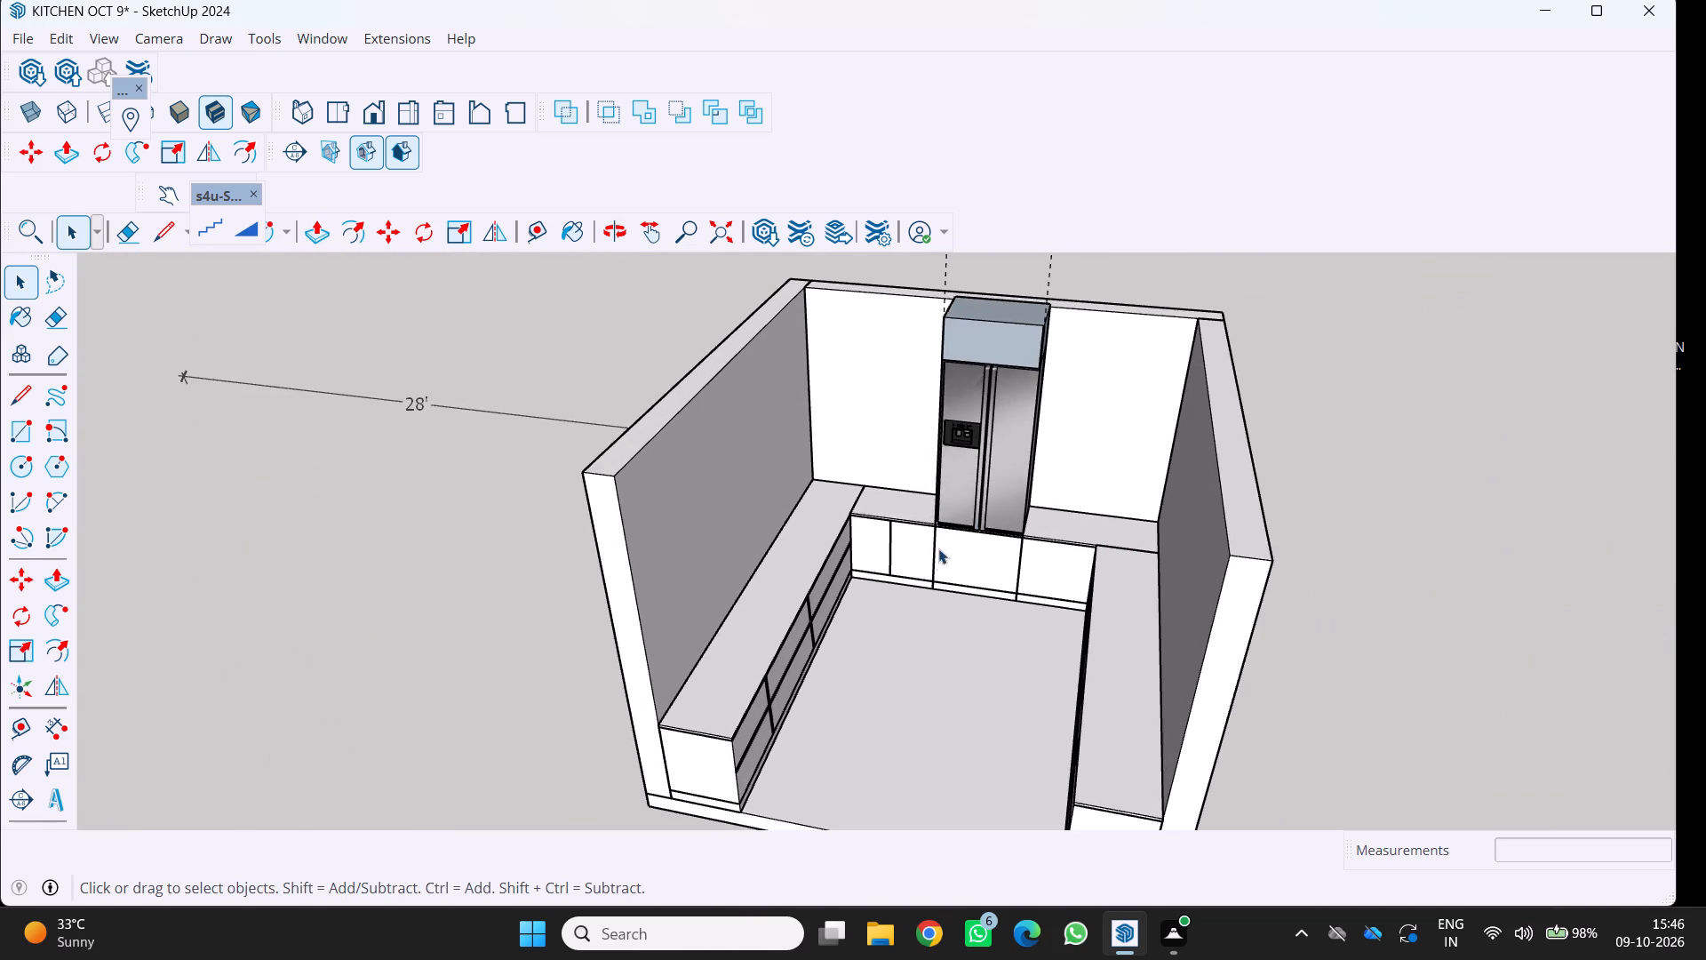
middle_drag(937, 557, 905, 494)
scroll(937, 557, up, 1)
scroll(849, 601, up, 6)
middle_drag(819, 634, 803, 632)
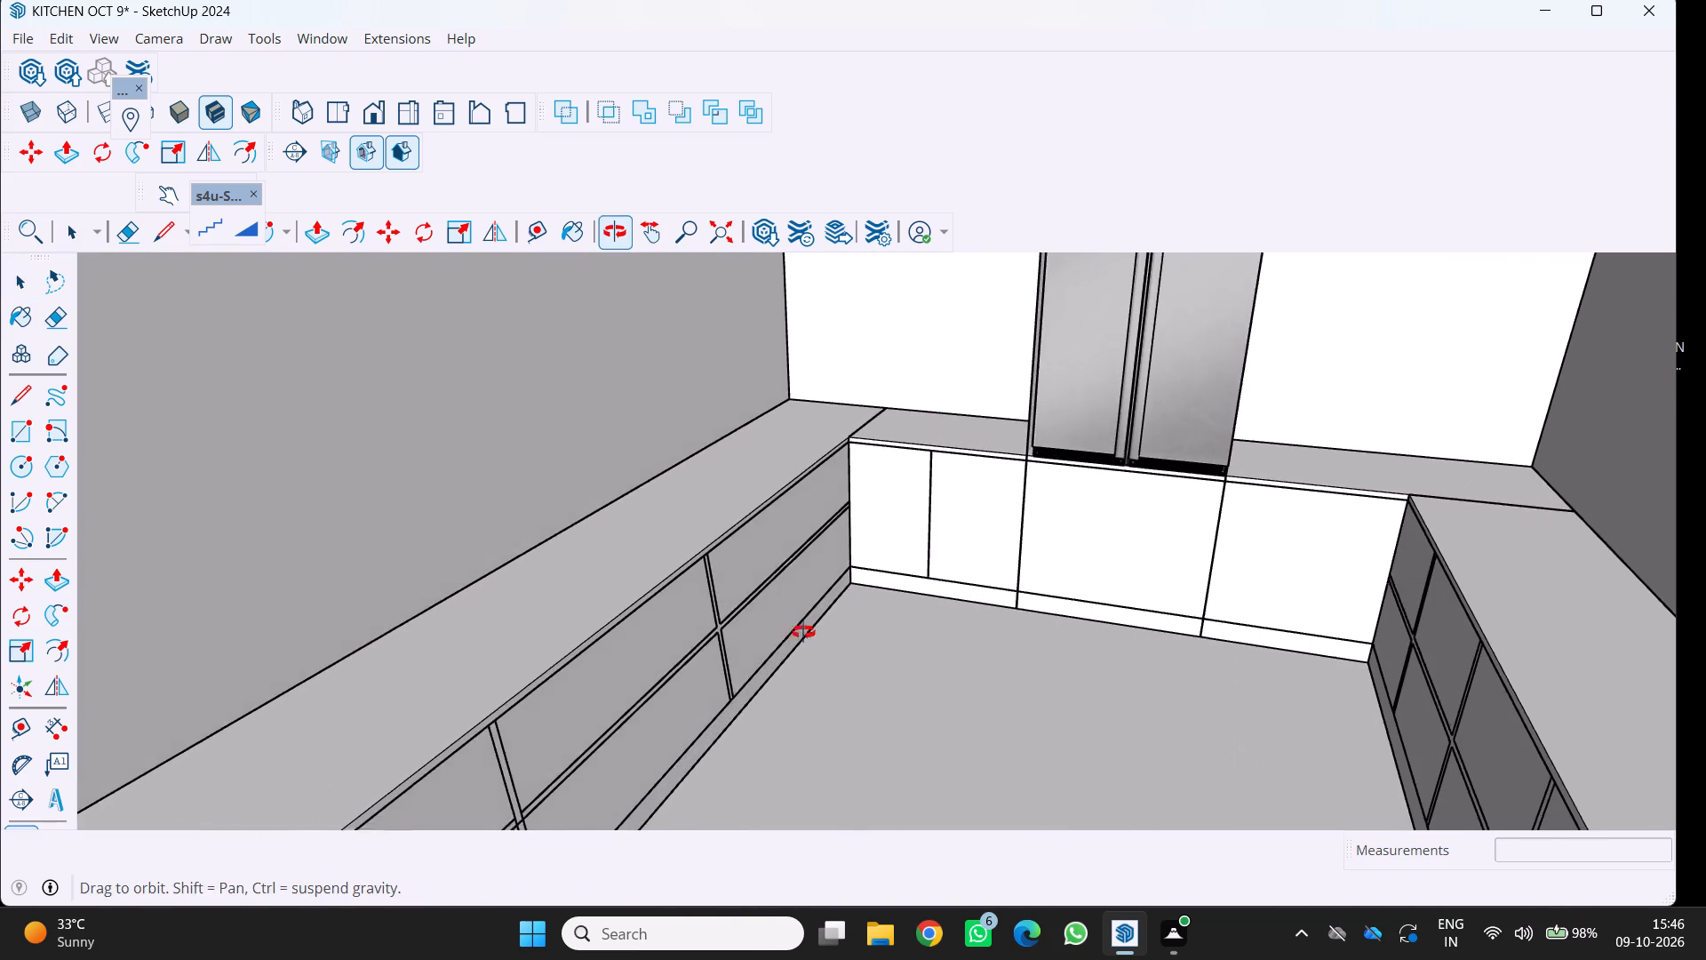
middle_drag(803, 632, 732, 596)
middle_click(732, 596)
scroll(593, 647, up, 1)
middle_drag(445, 688, 329, 668)
scroll(345, 644, up, 4)
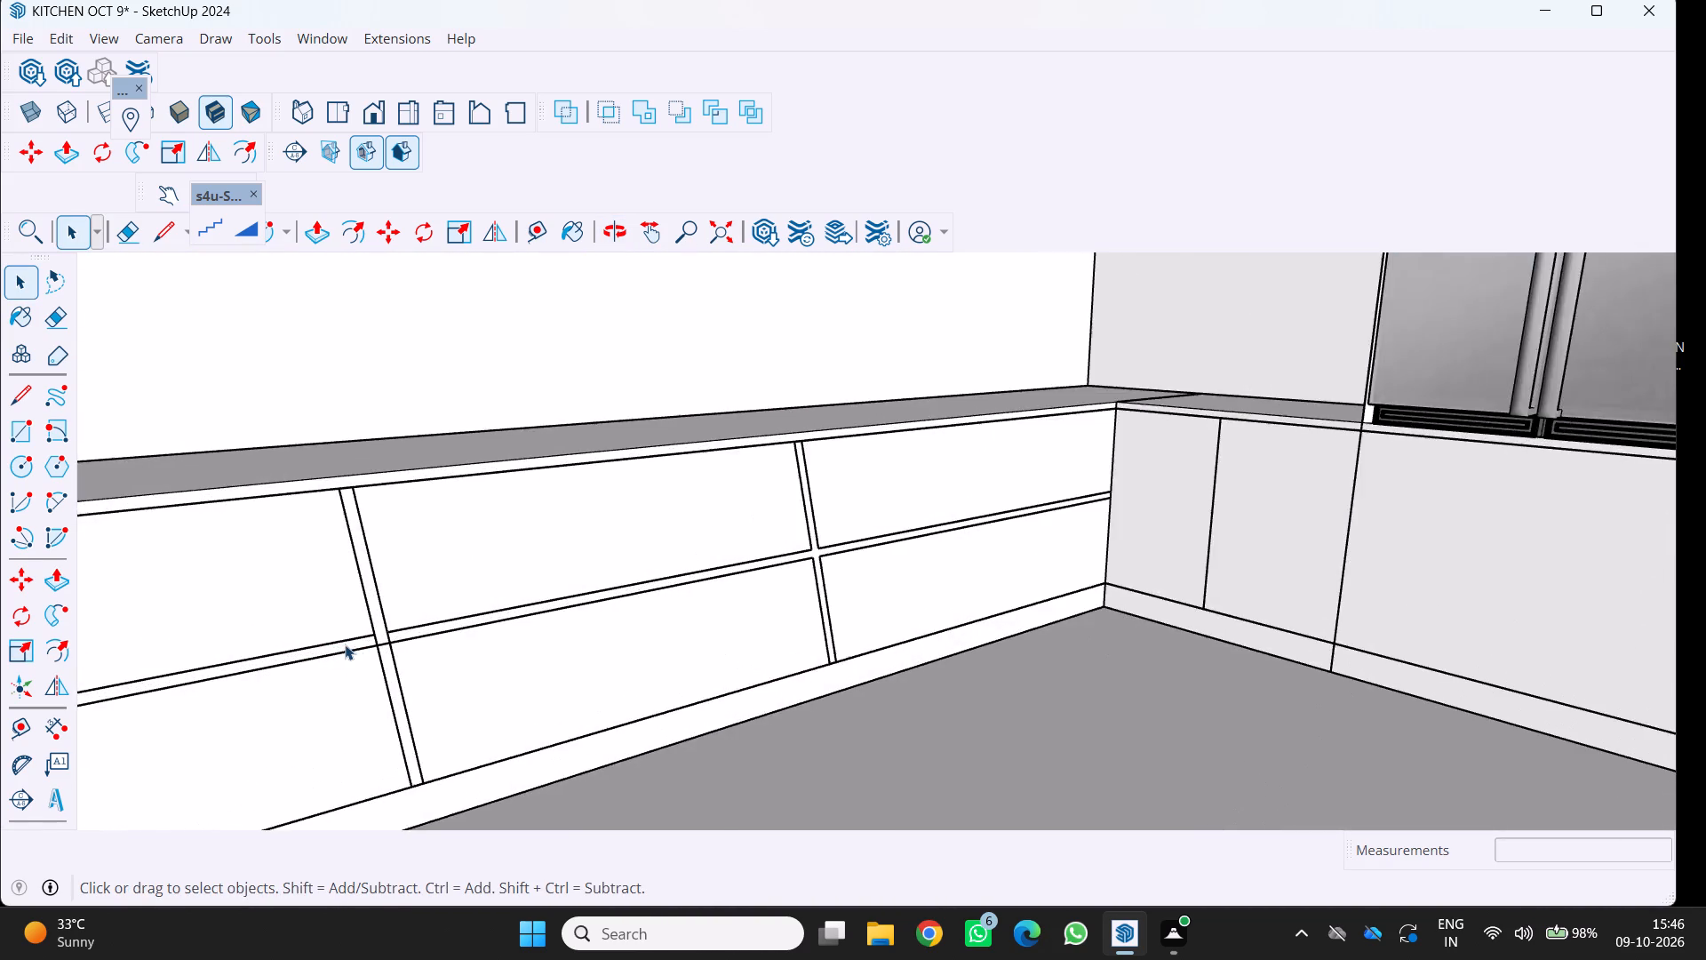
scroll(345, 644, up, 6)
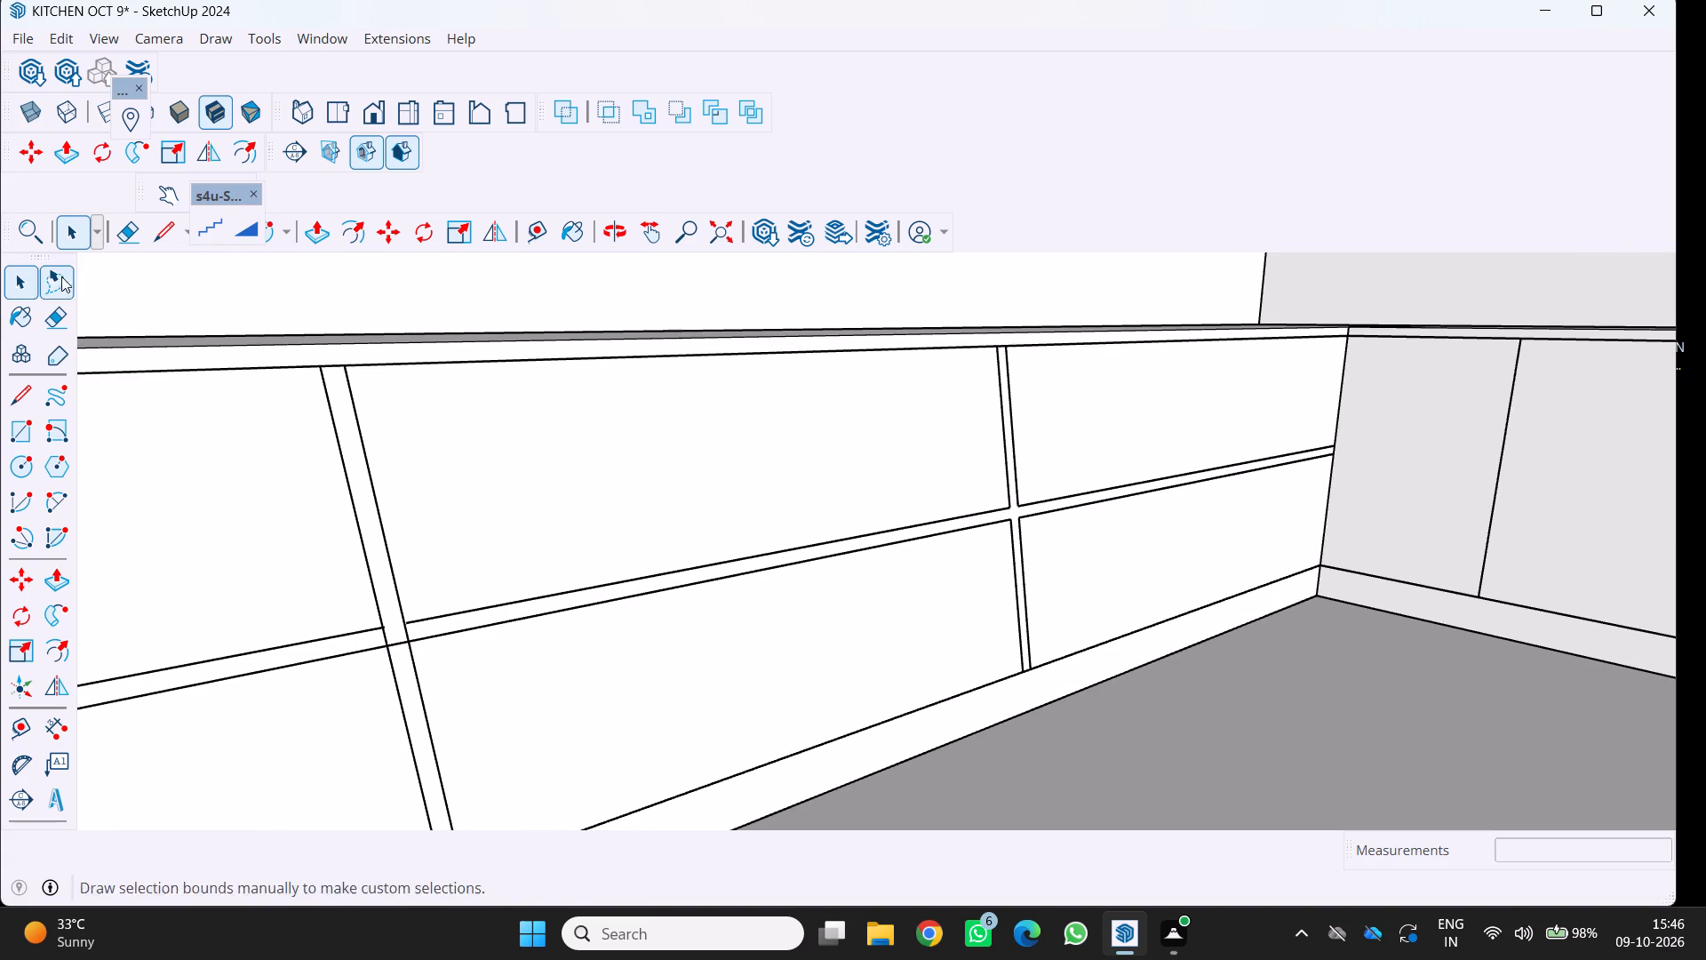
click(129, 236)
scroll(339, 615, up, 7)
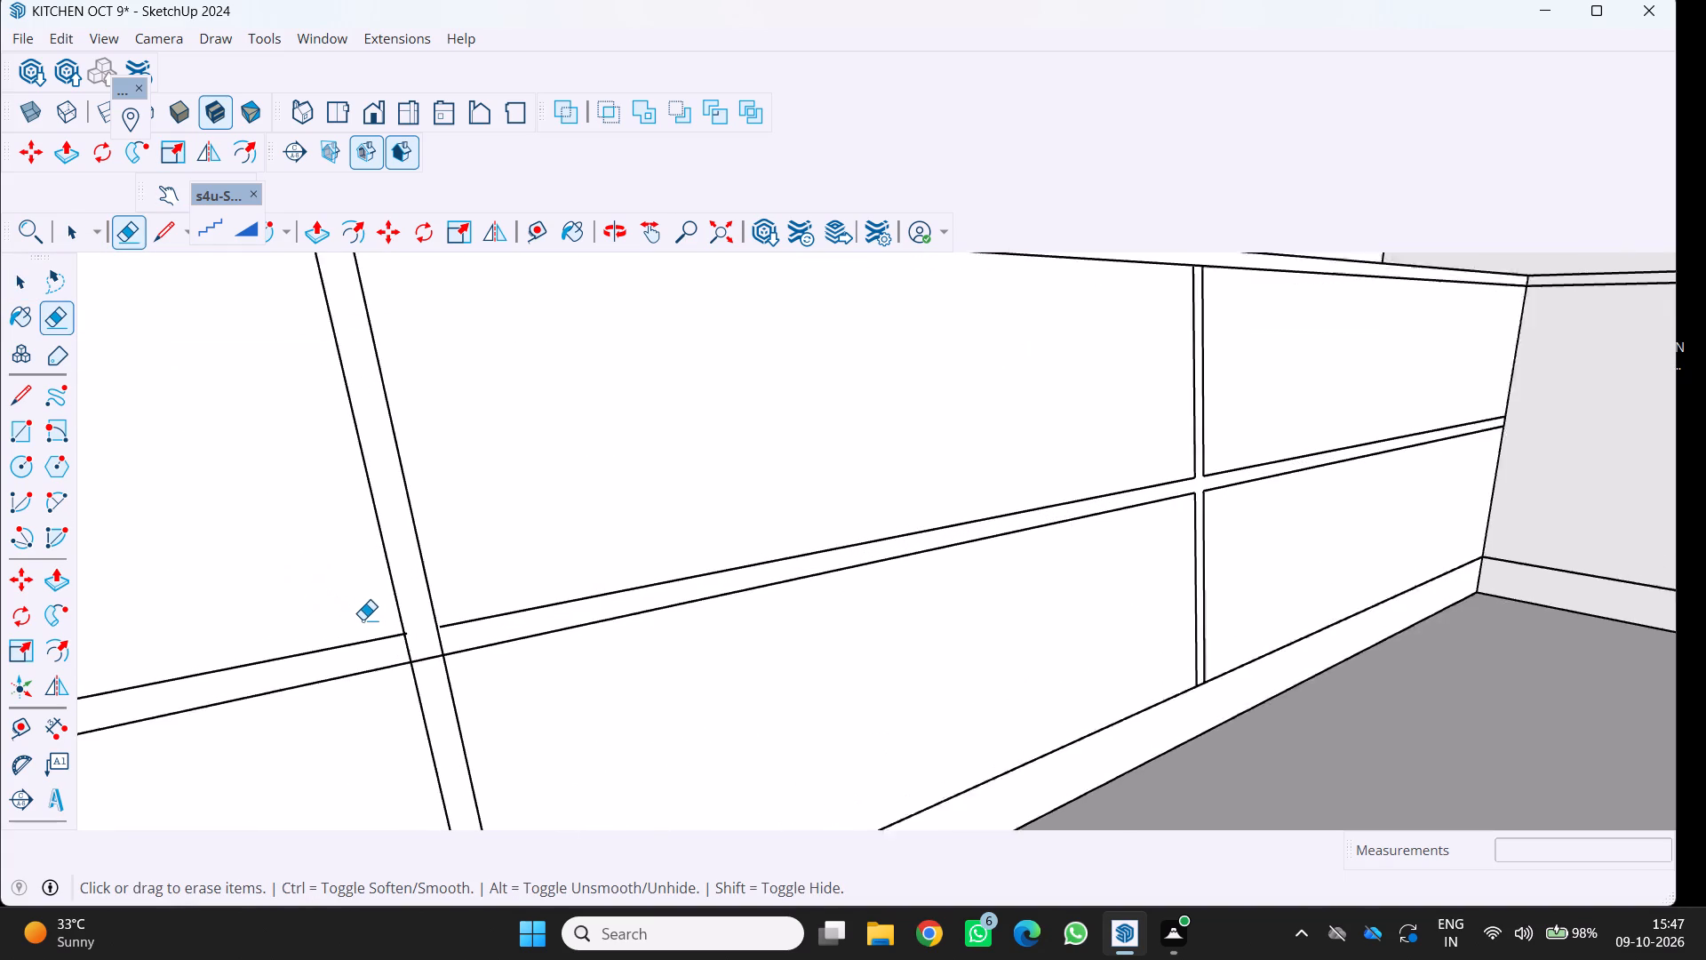
scroll(363, 620, up, 5)
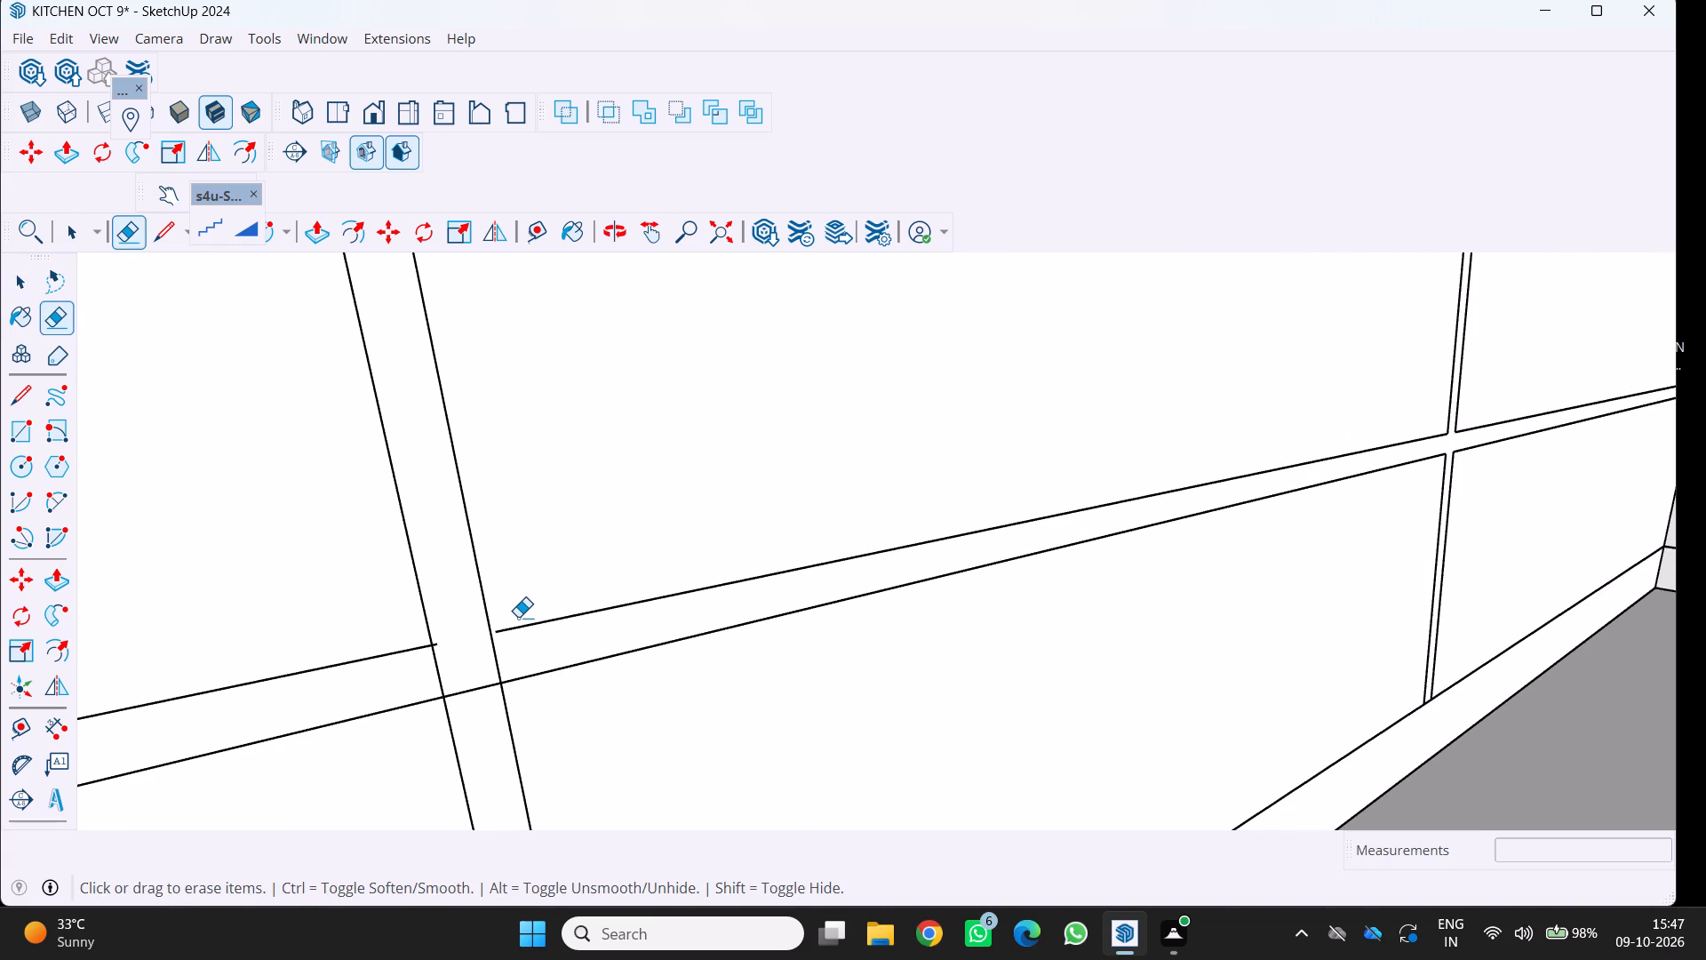
key(space)
key(l)
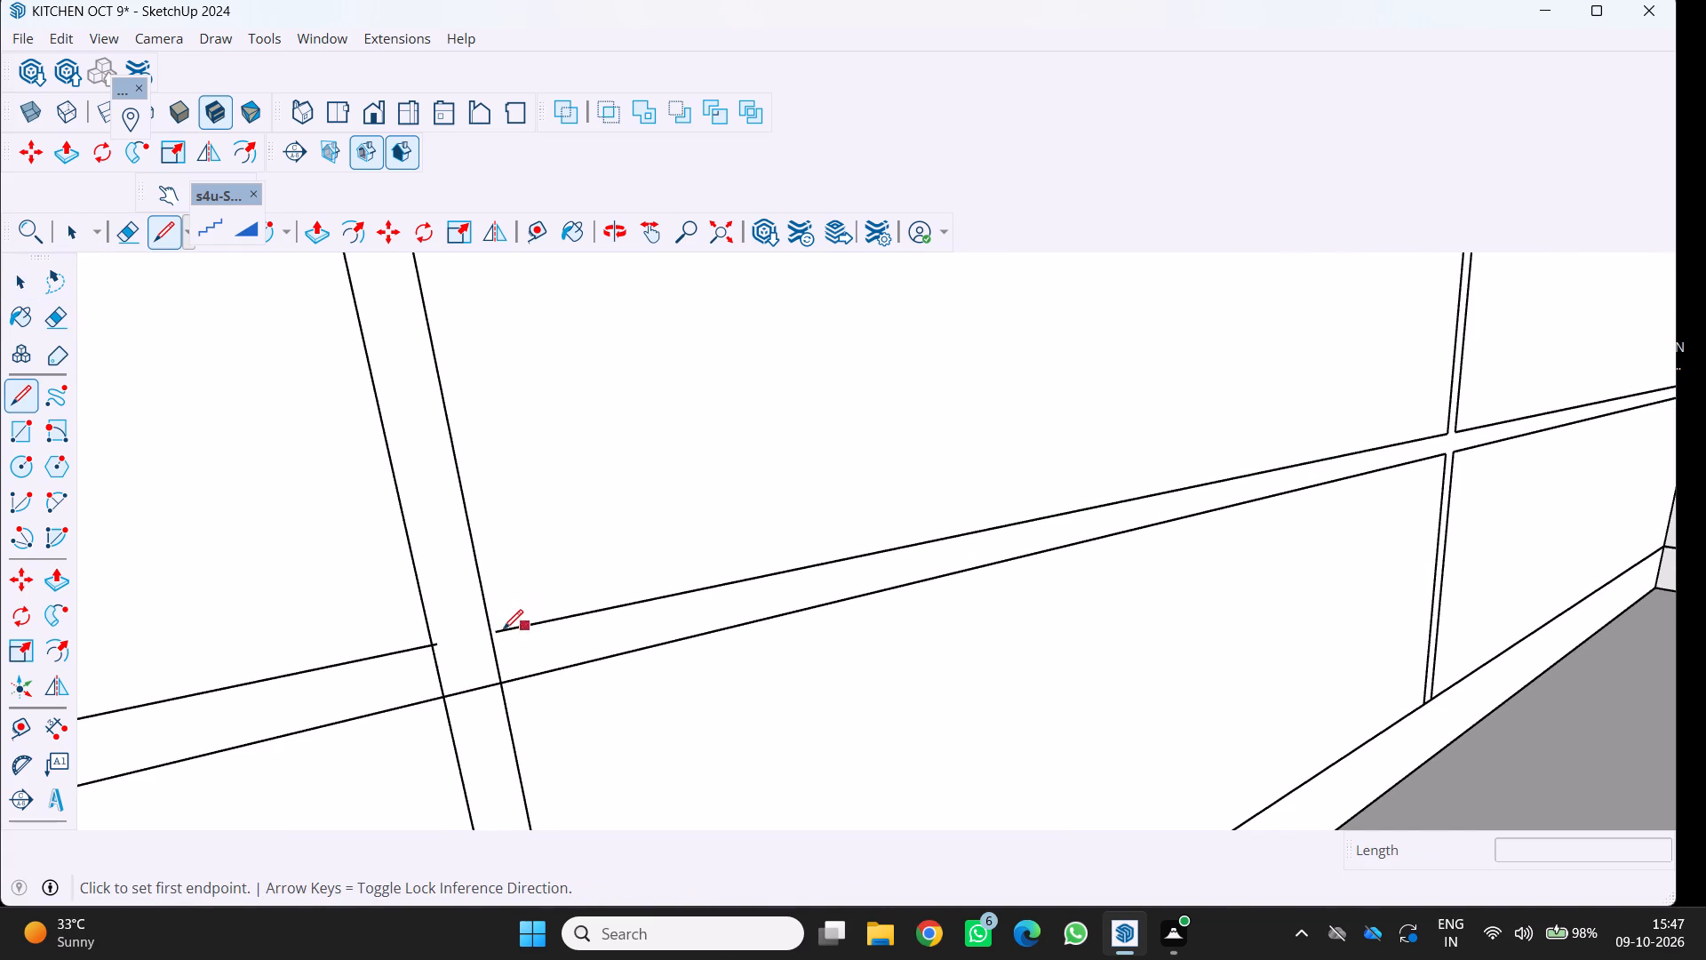
scroll(503, 629, up, 15)
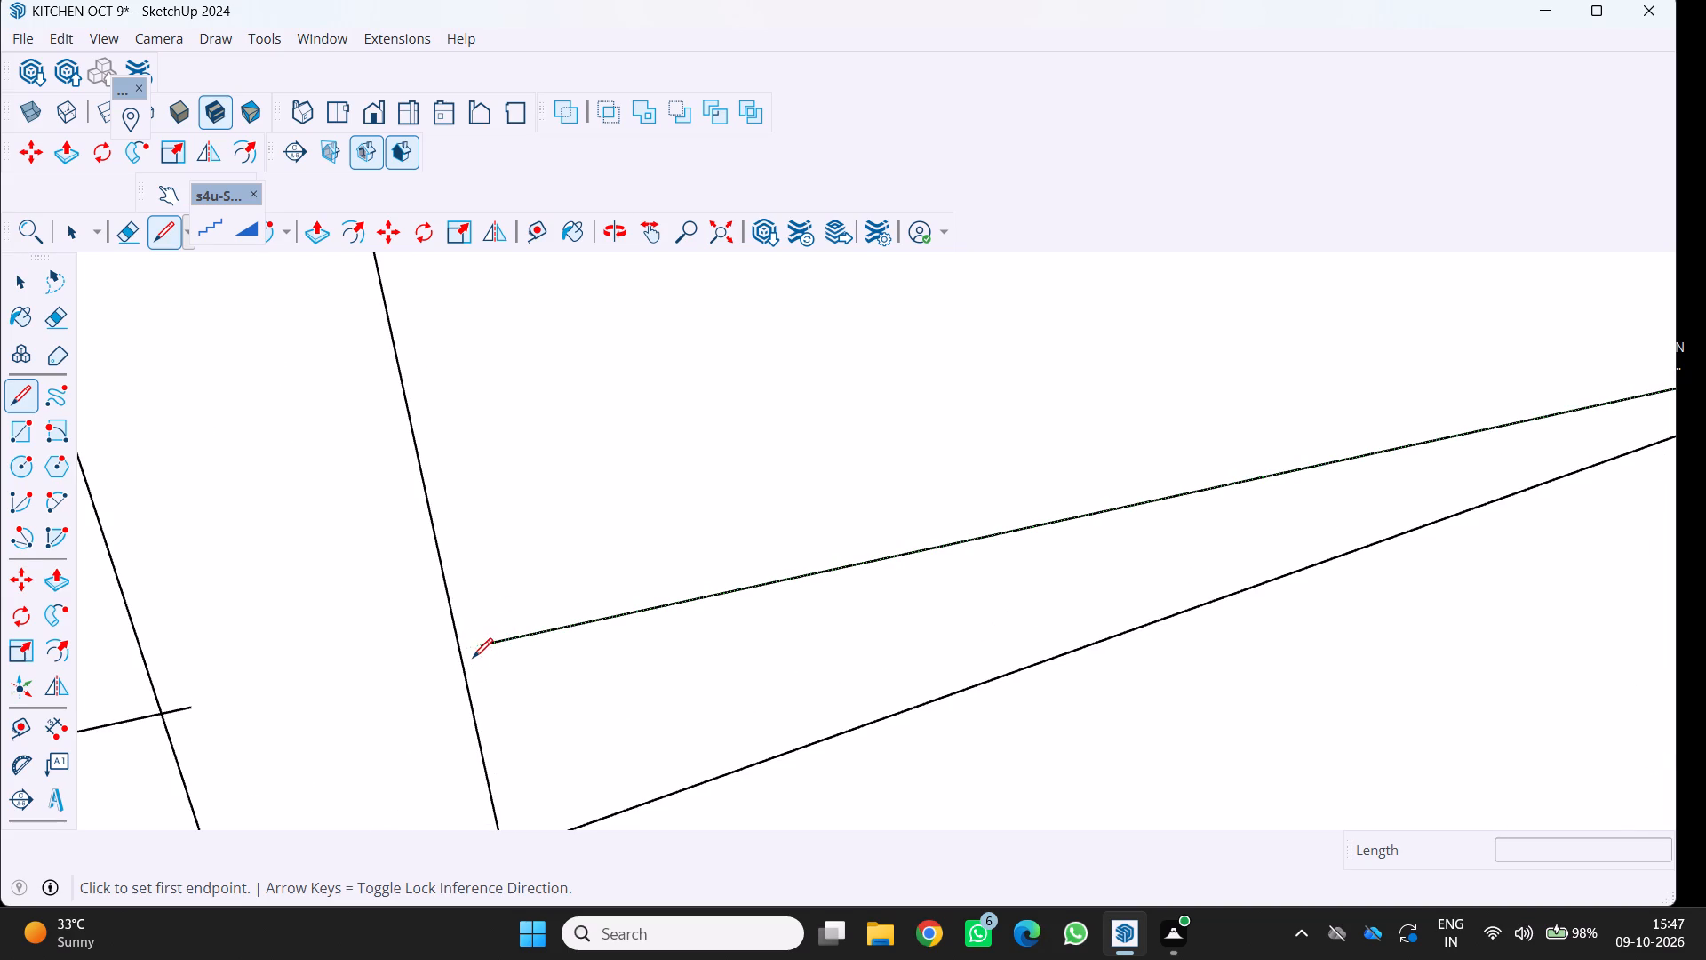
click(481, 651)
click(455, 654)
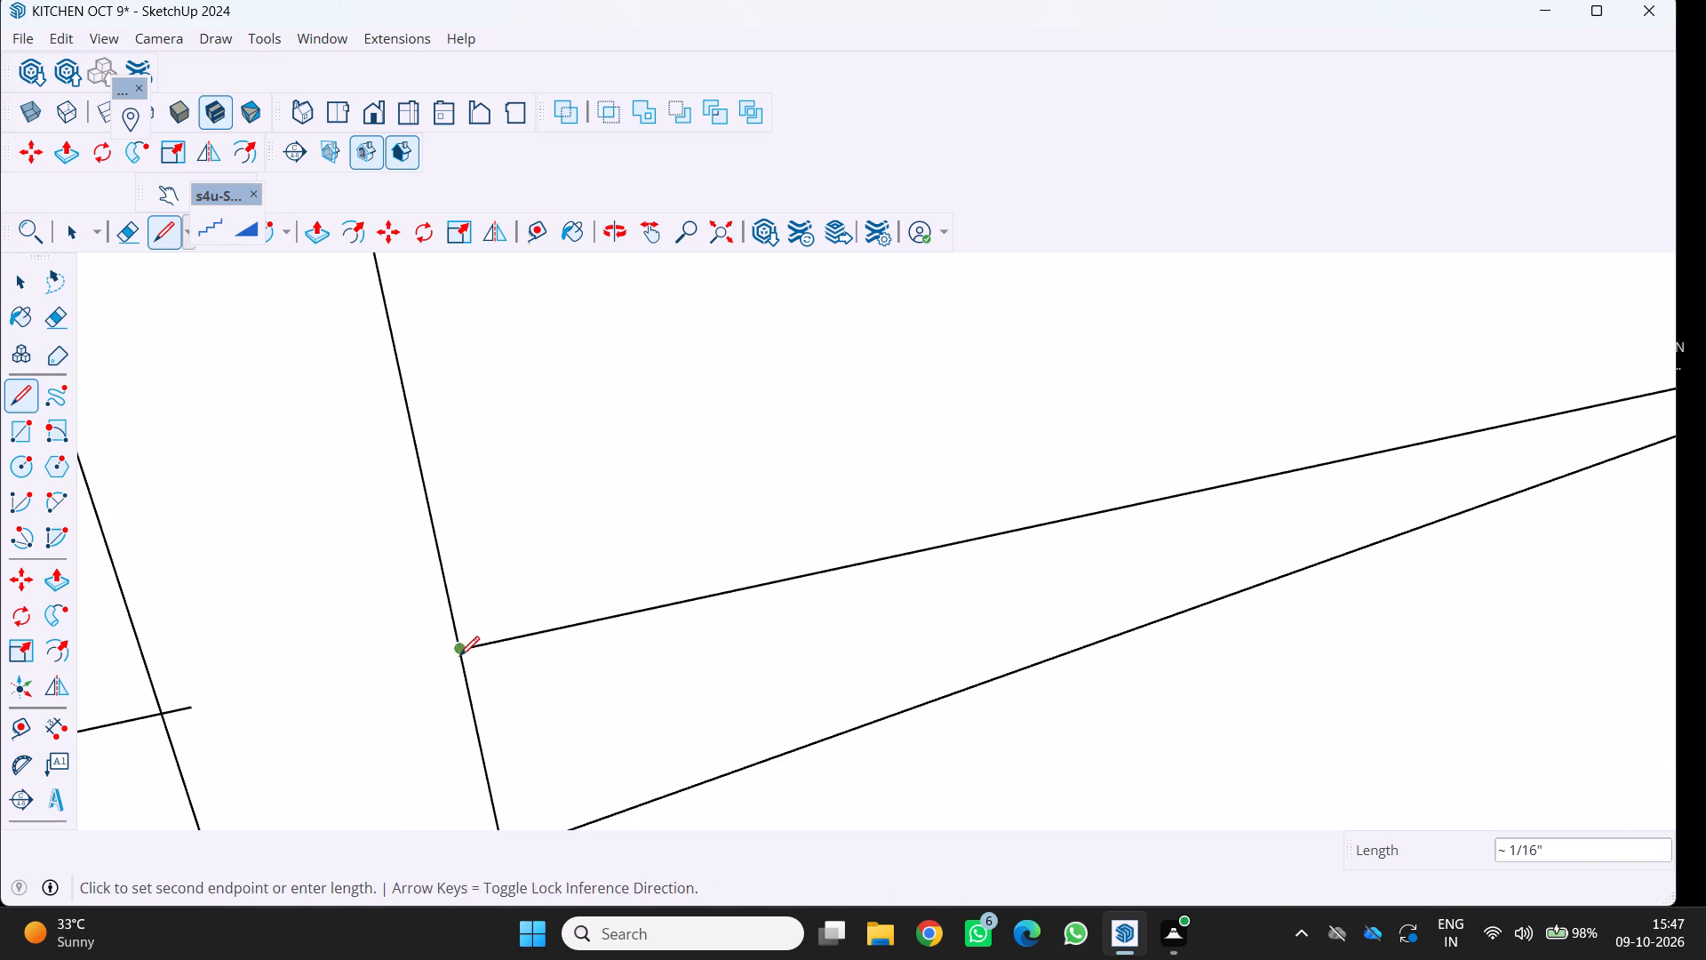
key(space)
Erase the overshooting stub, both vertical pieces and the lower horizontal piece inside the gap crossing nearer the open end.
scroll(457, 682, down, 5)
scroll(100, 708, down, 5)
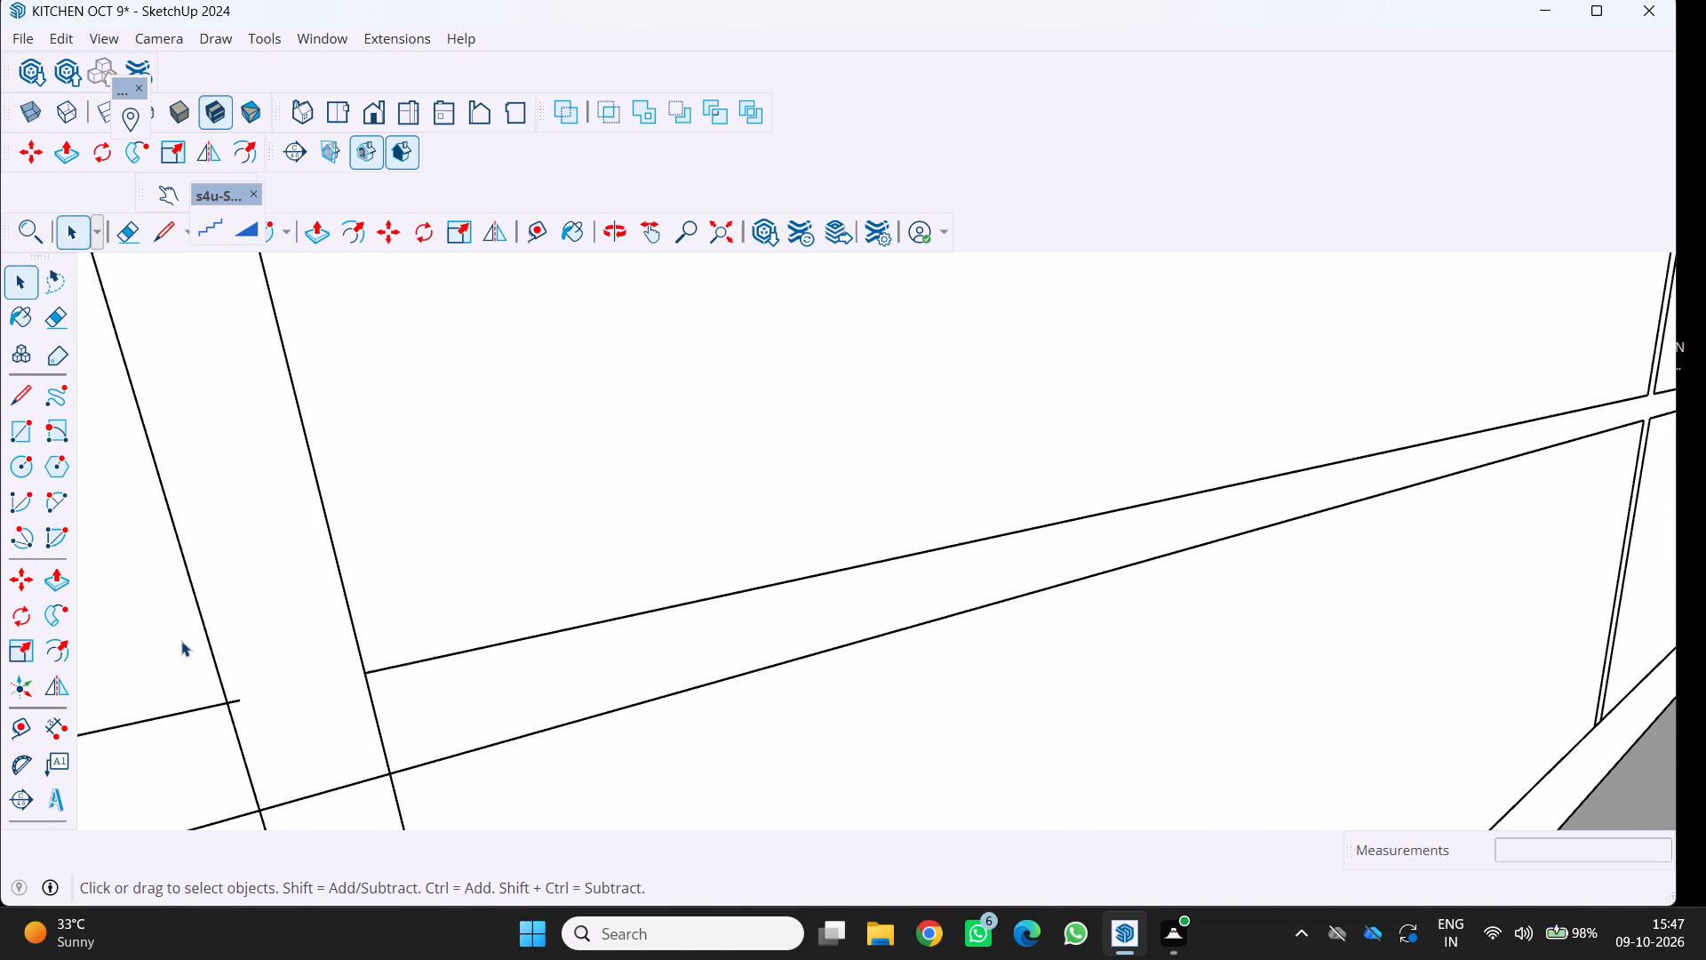
scroll(181, 641, down, 1)
middle_drag(176, 640, 119, 650)
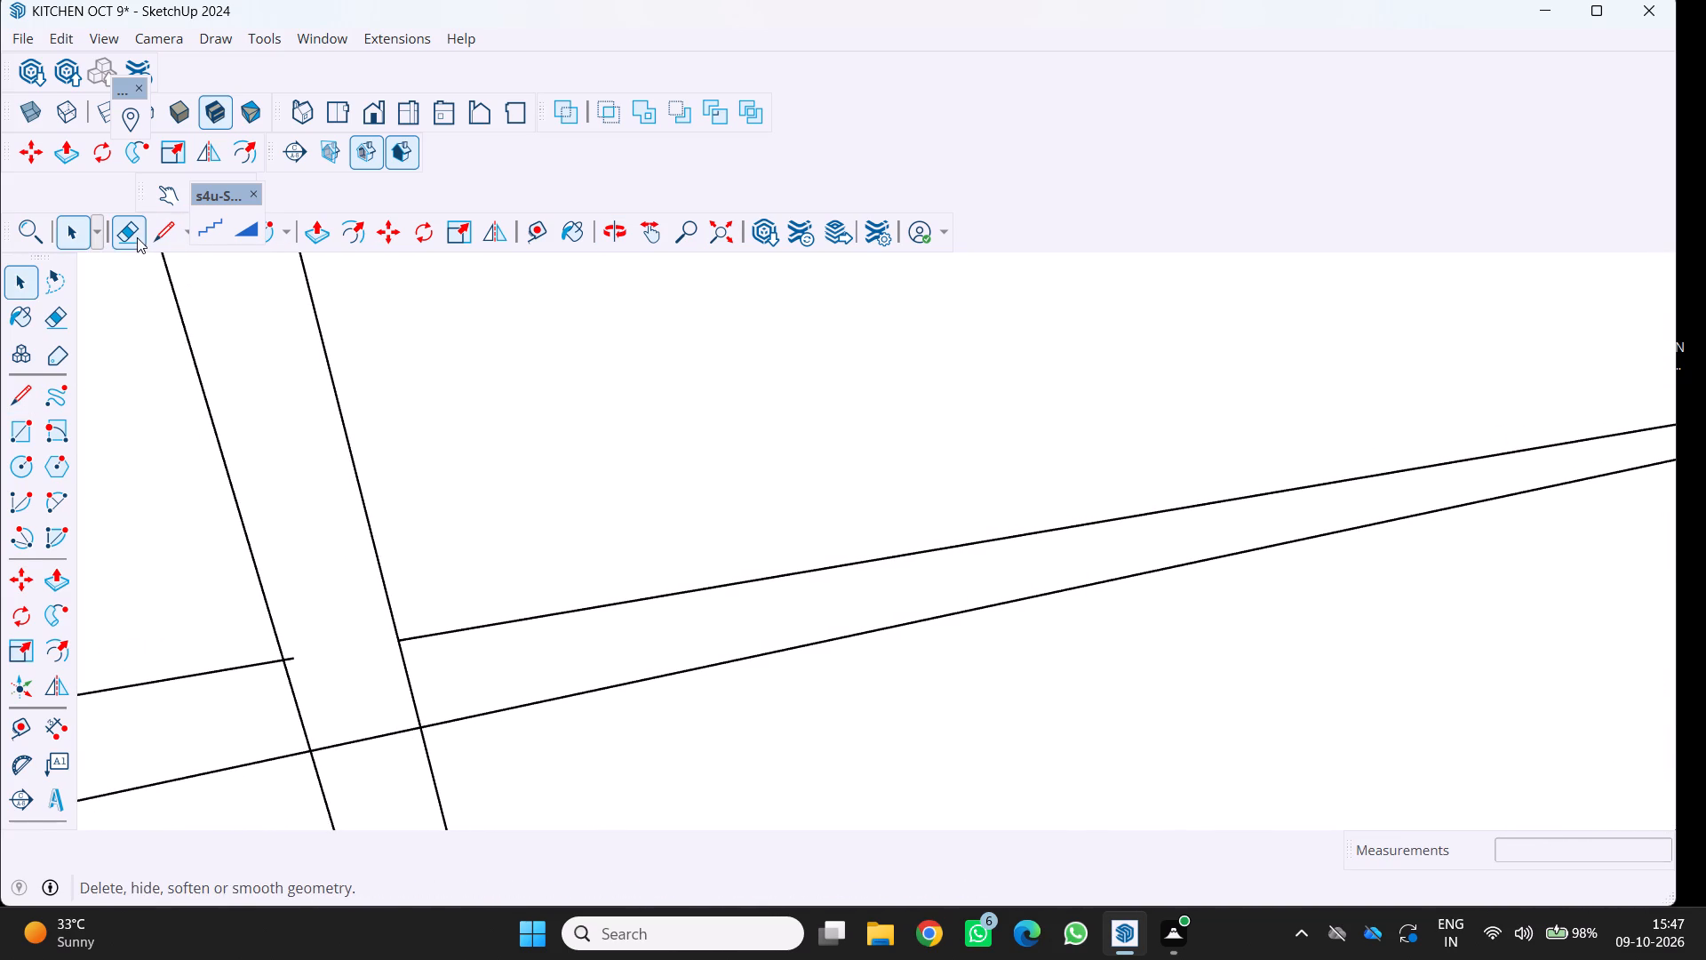
click(136, 236)
scroll(307, 727, up, 6)
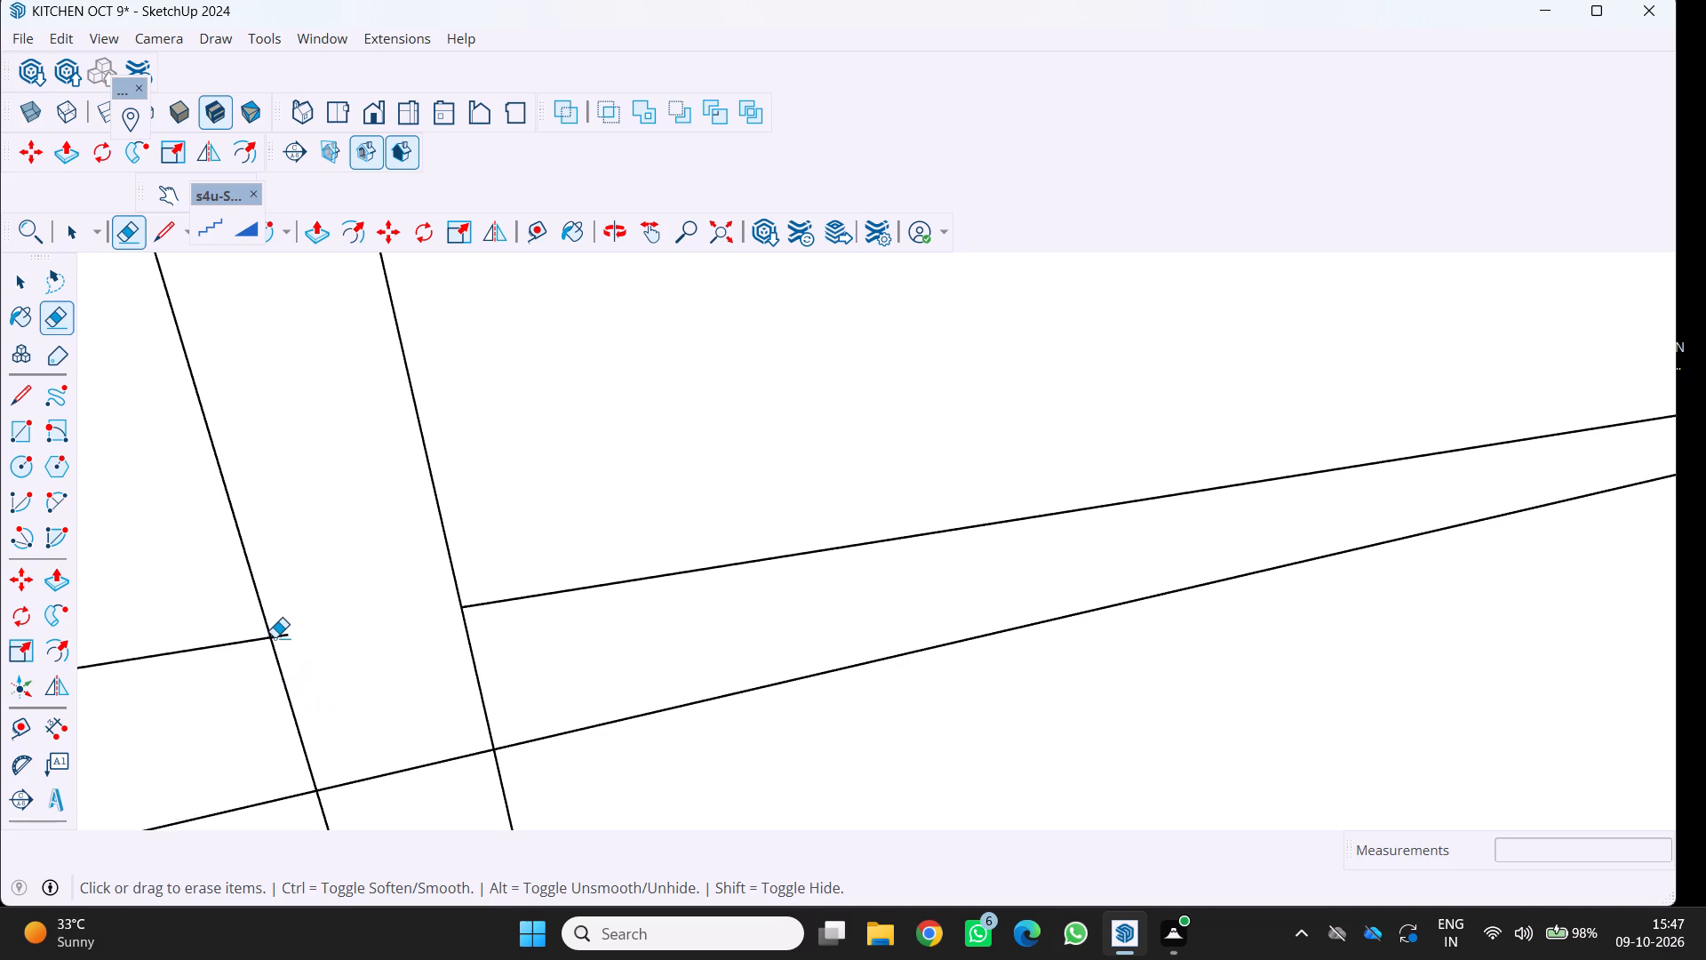
click(280, 641)
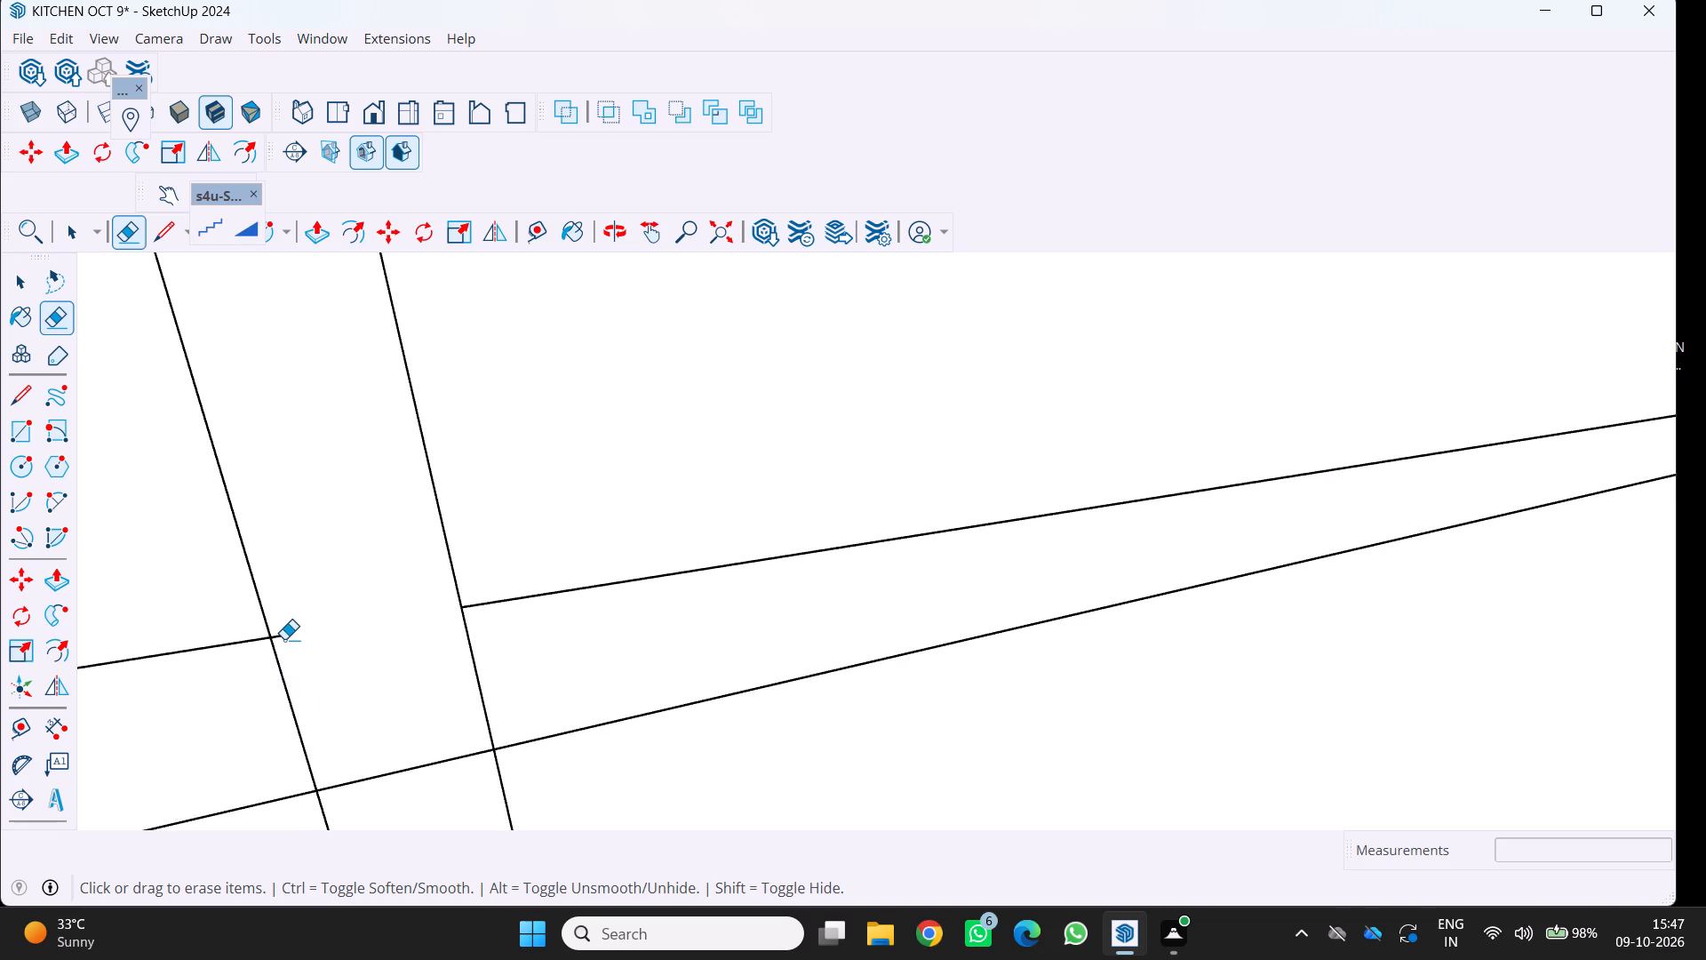
click(284, 639)
click(283, 638)
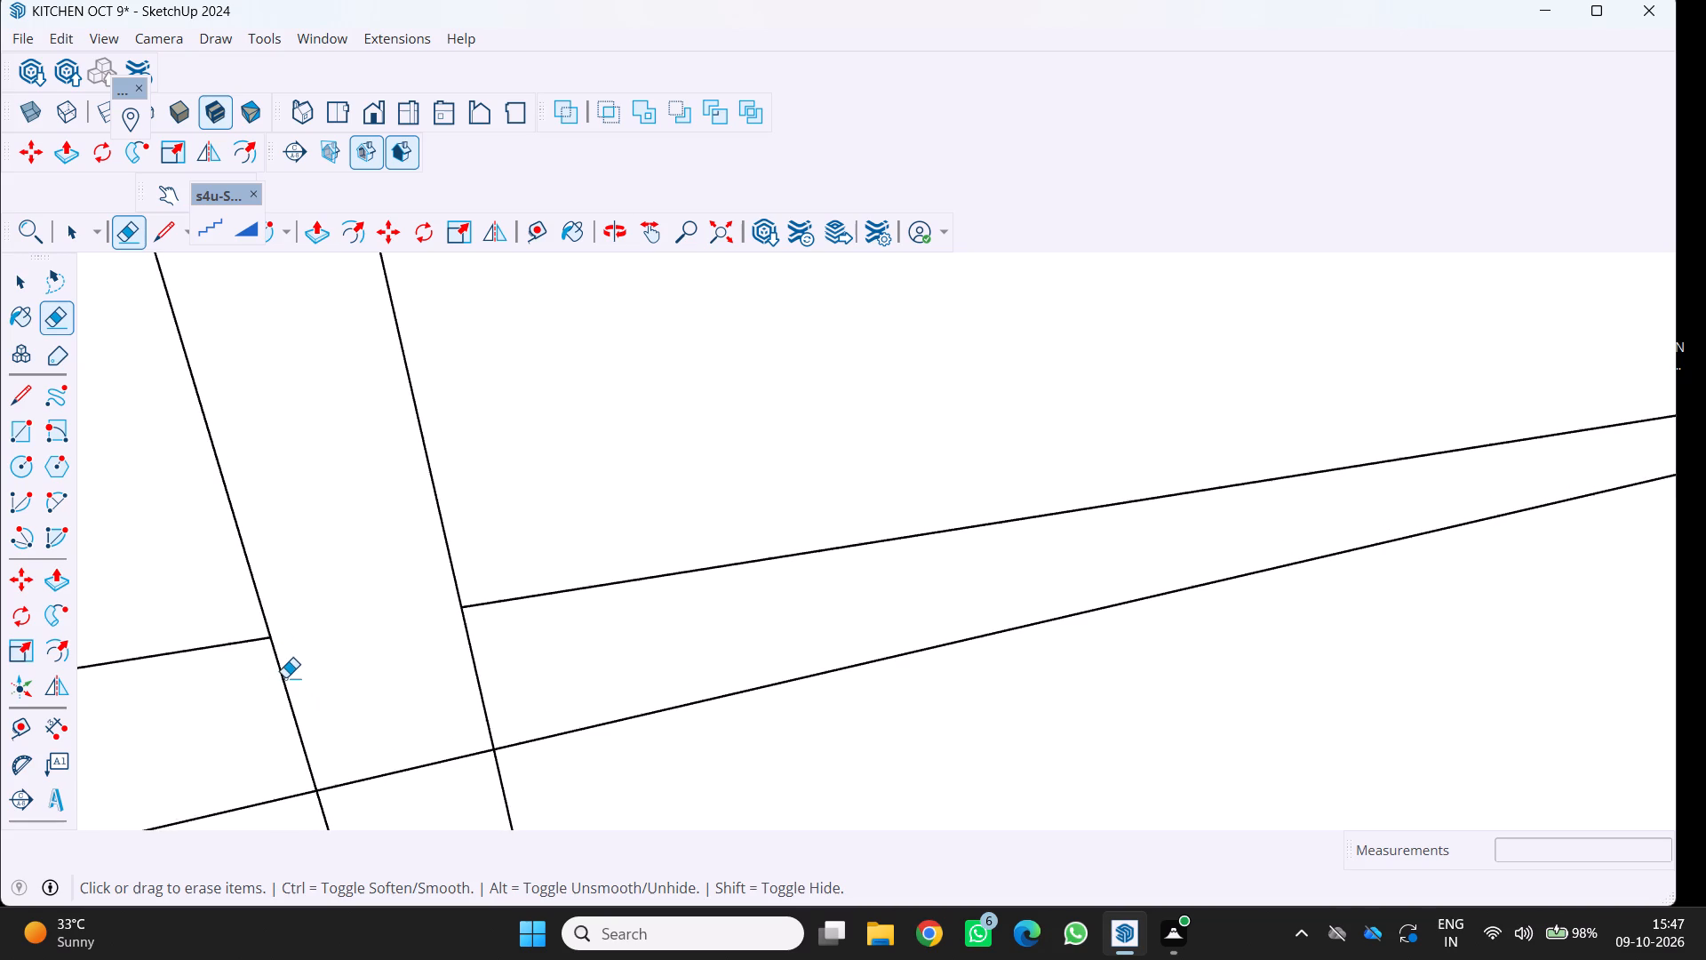
click(284, 675)
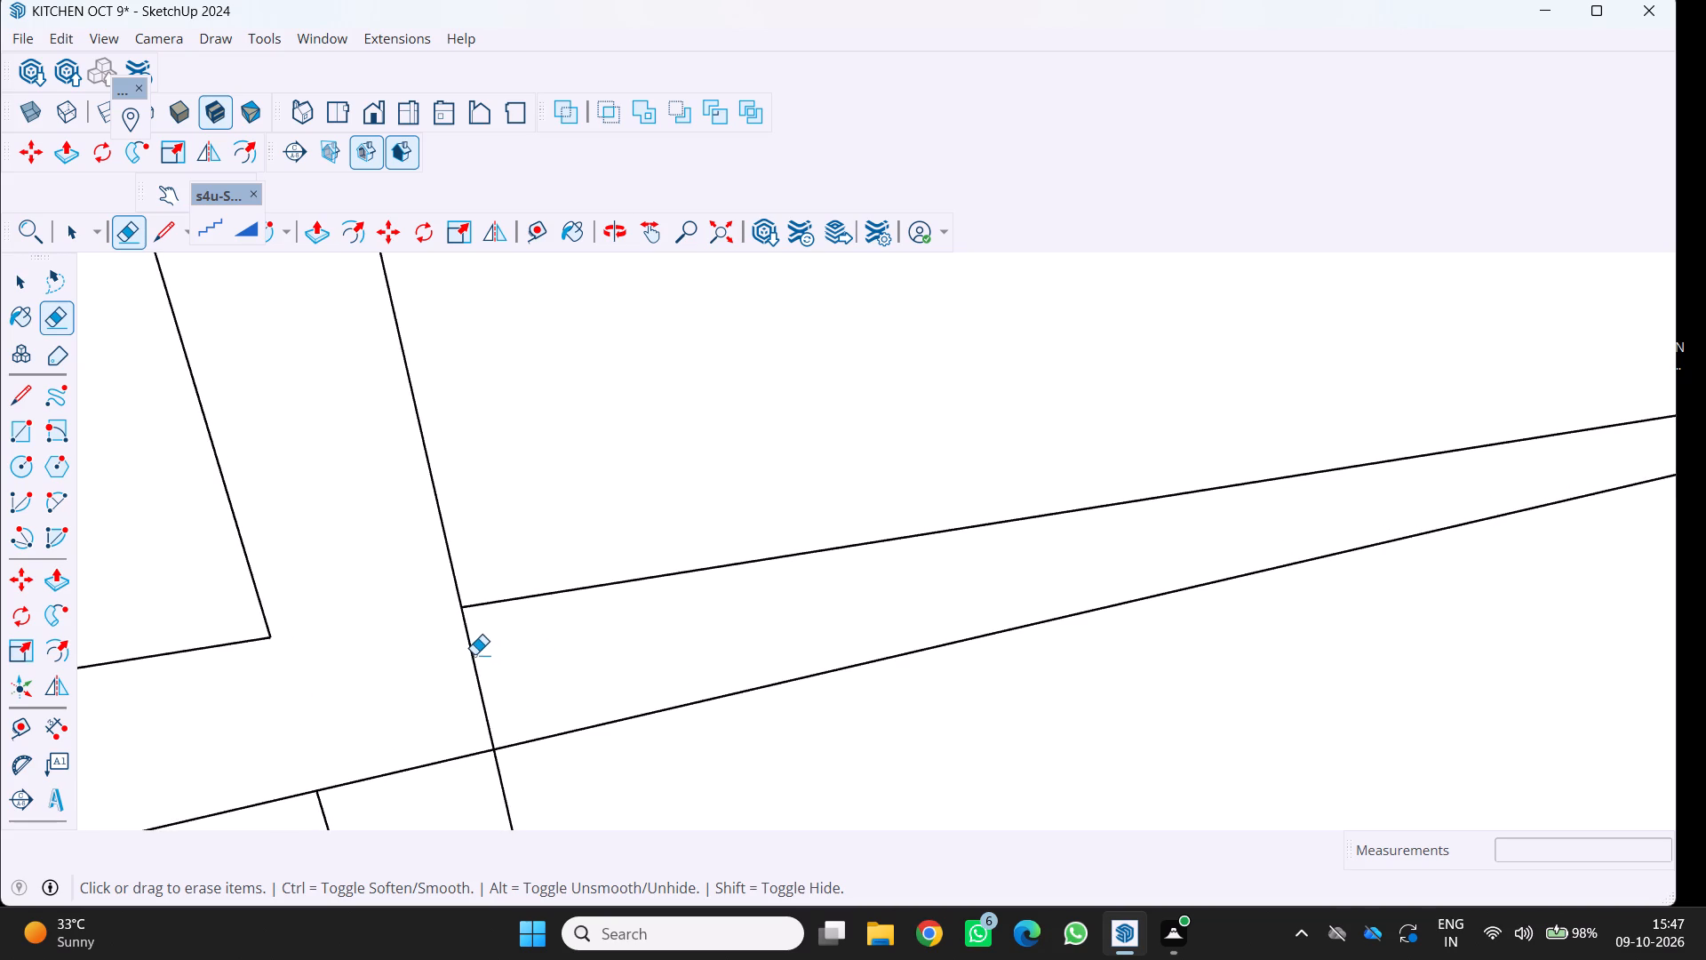
click(474, 654)
scroll(471, 654, down, 2)
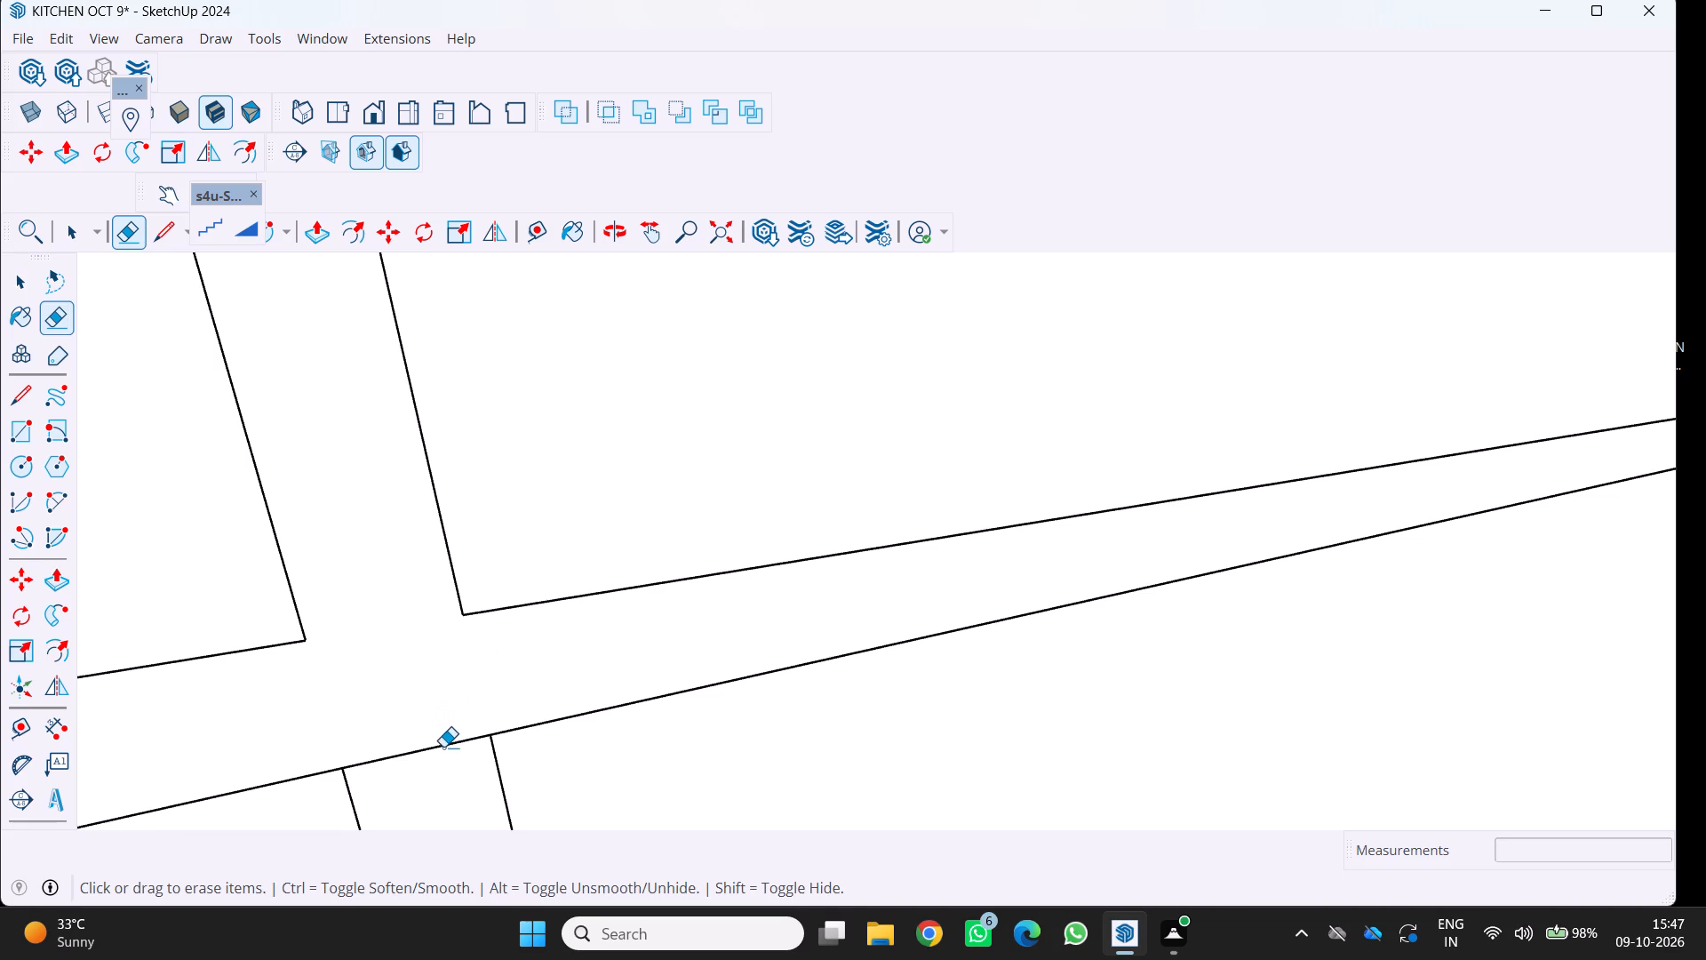
click(443, 747)
scroll(442, 745, down, 20)
scroll(442, 745, down, 5)
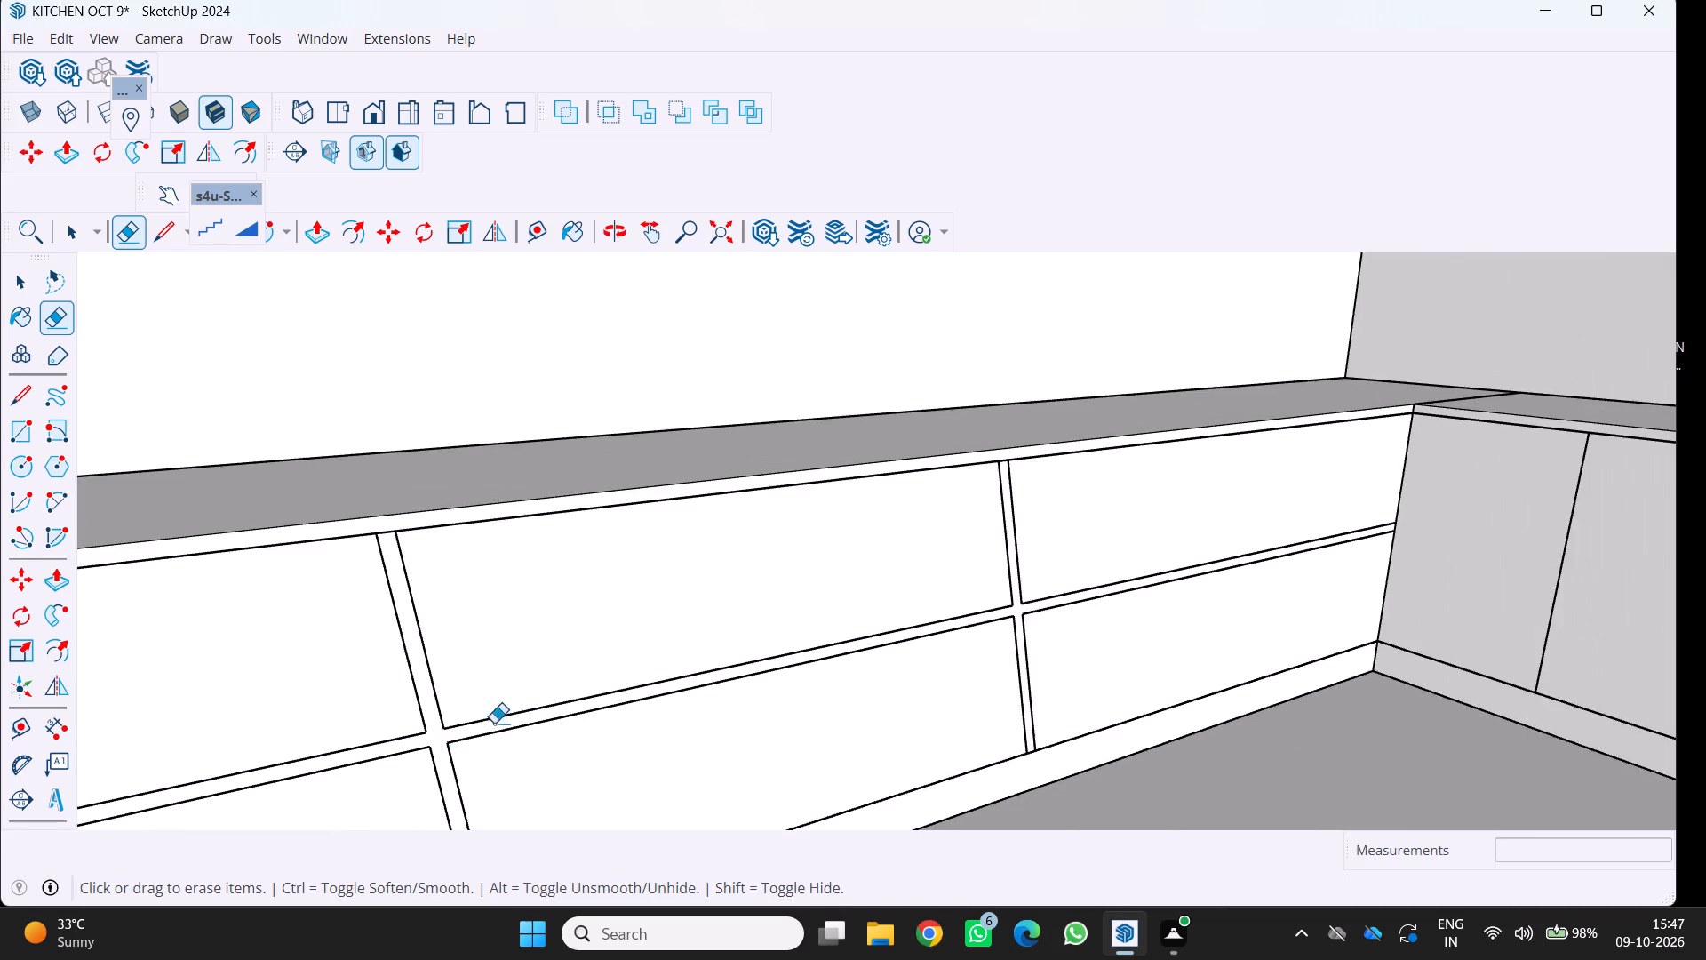
scroll(635, 691, down, 11)
scroll(933, 633, down, 8)
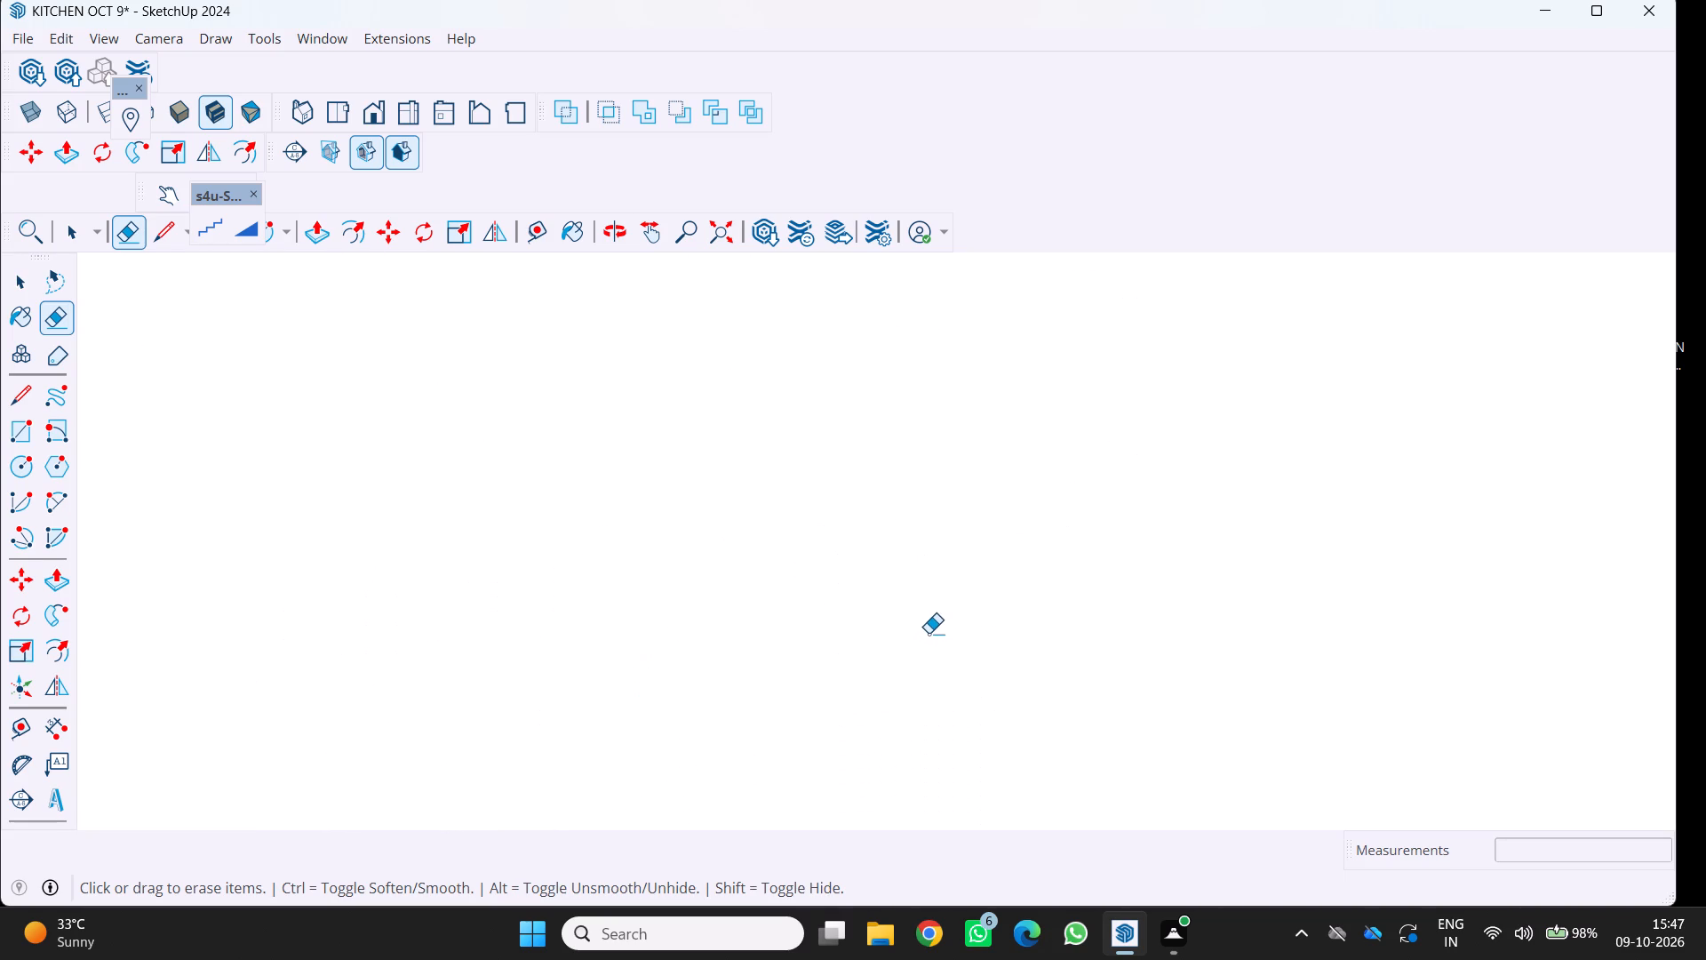
key(space)
Delete the two vertical dashed guide lines running through the sides of the fridge housing.
middle_drag(957, 644, 873, 717)
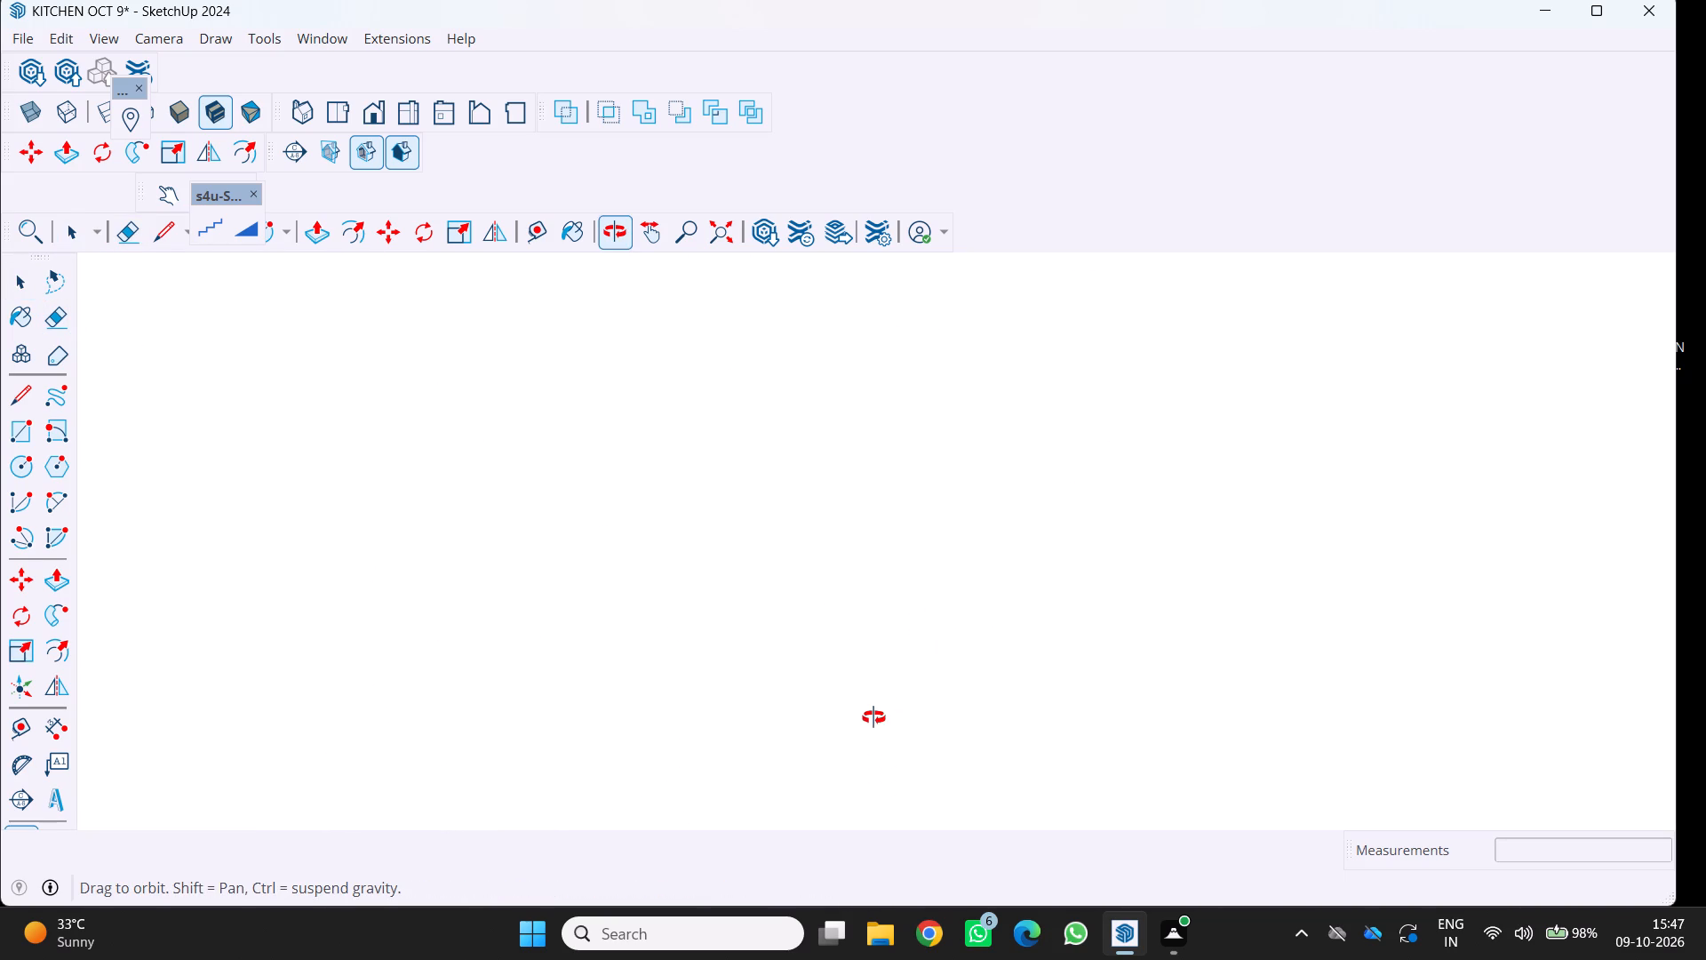
middle_drag(873, 717, 846, 729)
scroll(846, 729, down, 20)
scroll(846, 729, down, 7)
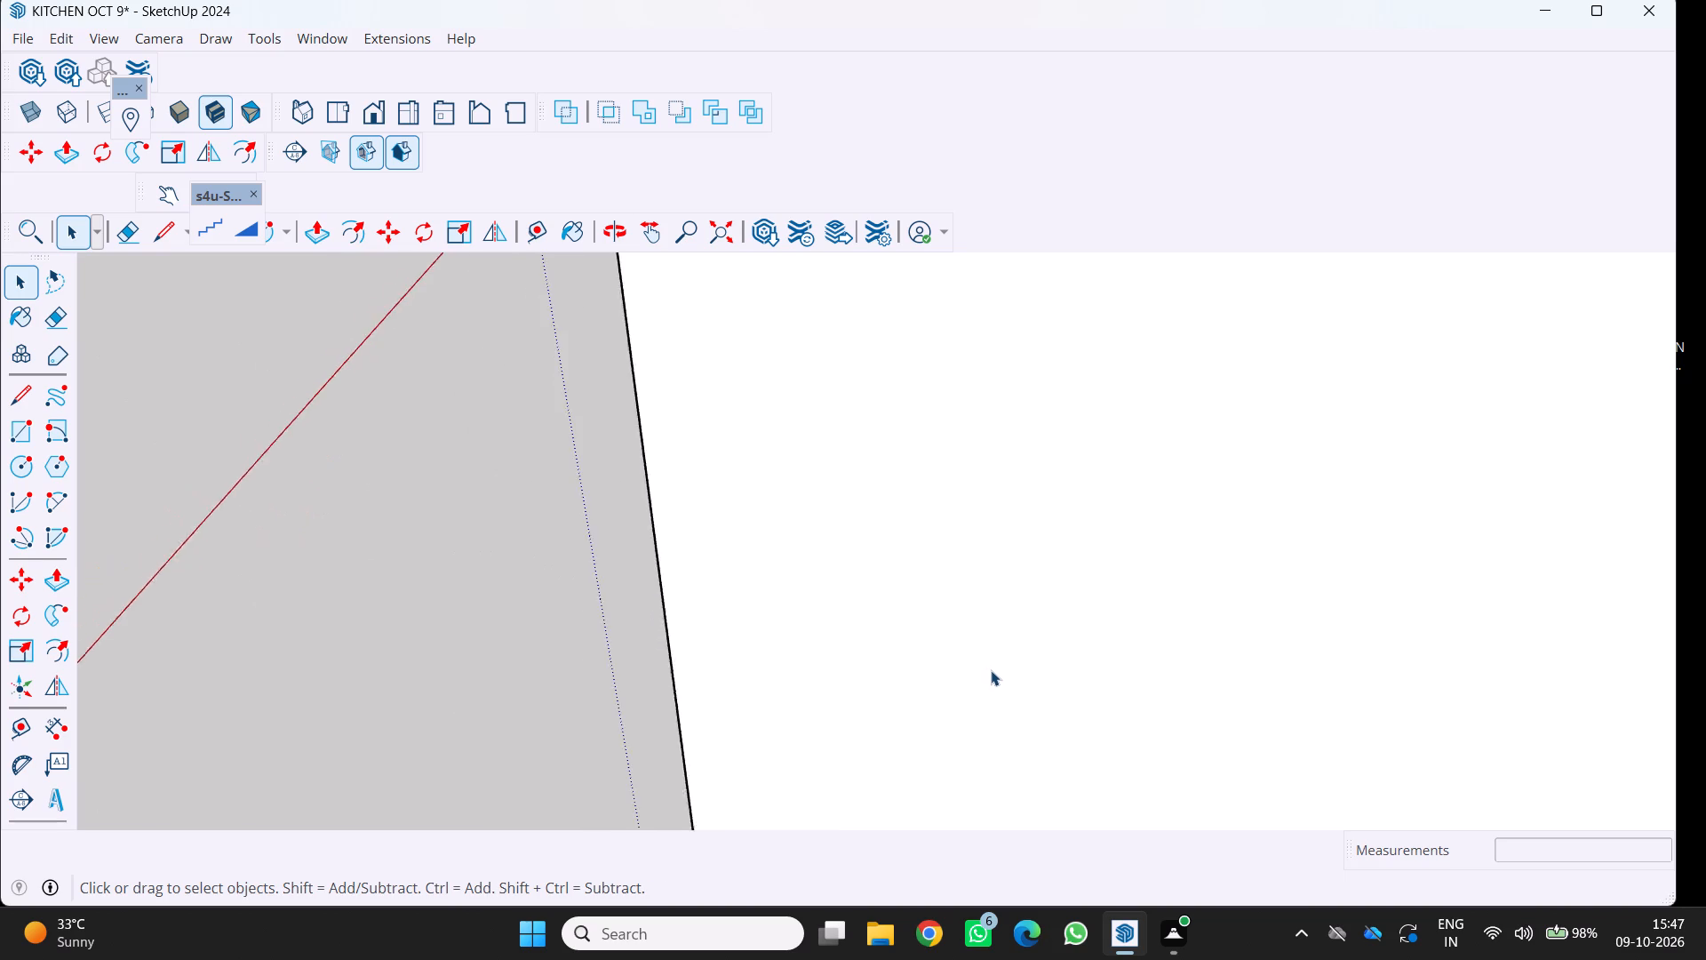
scroll(991, 670, down, 19)
middle_drag(897, 661, 917, 679)
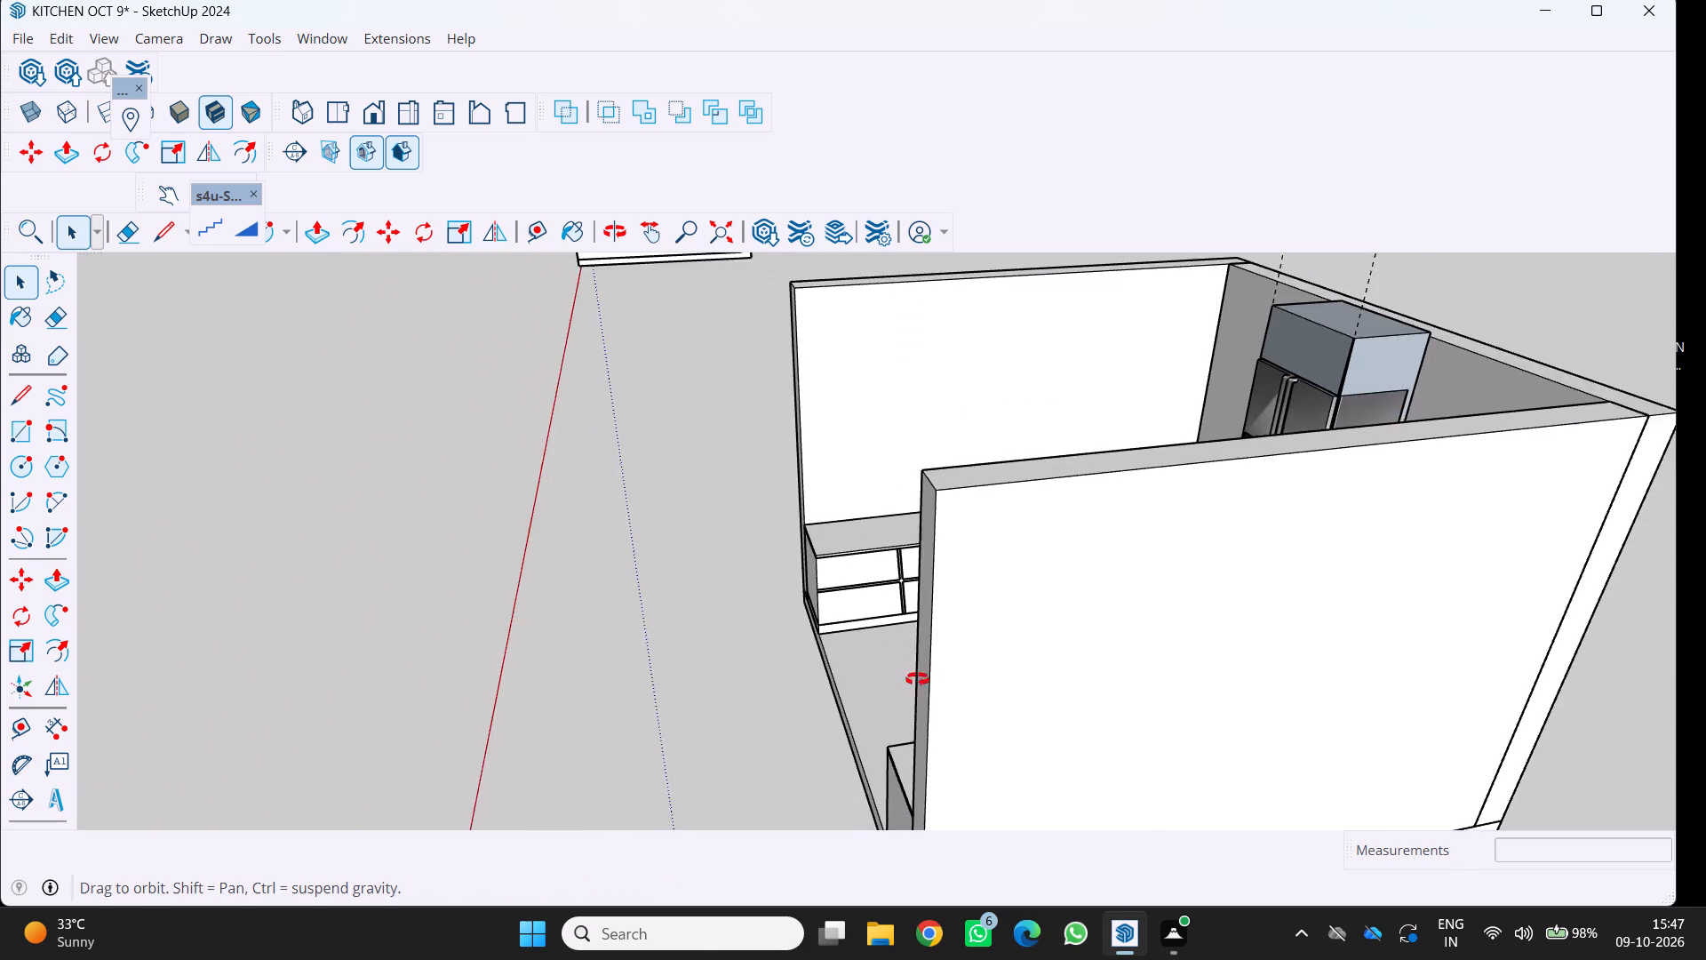
middle_drag(917, 679, 1240, 687)
scroll(1081, 521, up, 4)
middle_drag(1065, 533, 1100, 494)
middle_click(1100, 494)
middle_click(1101, 494)
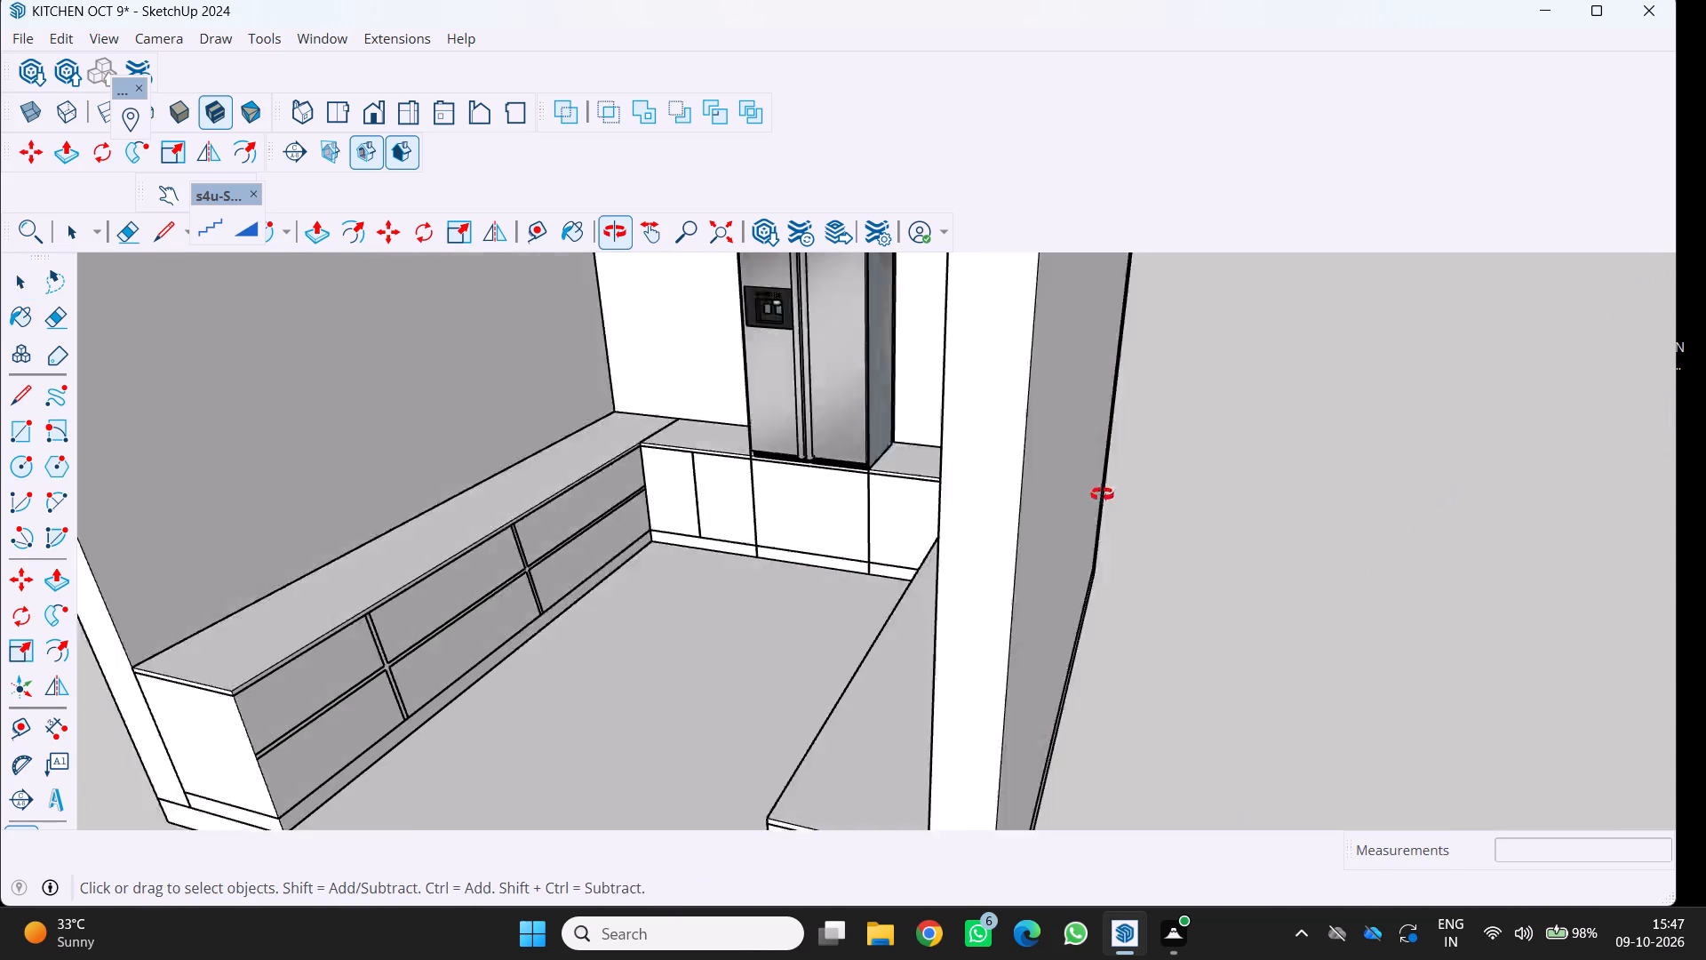
middle_click(1101, 494)
middle_click(1102, 494)
scroll(738, 620, down, 4)
middle_drag(581, 643, 538, 646)
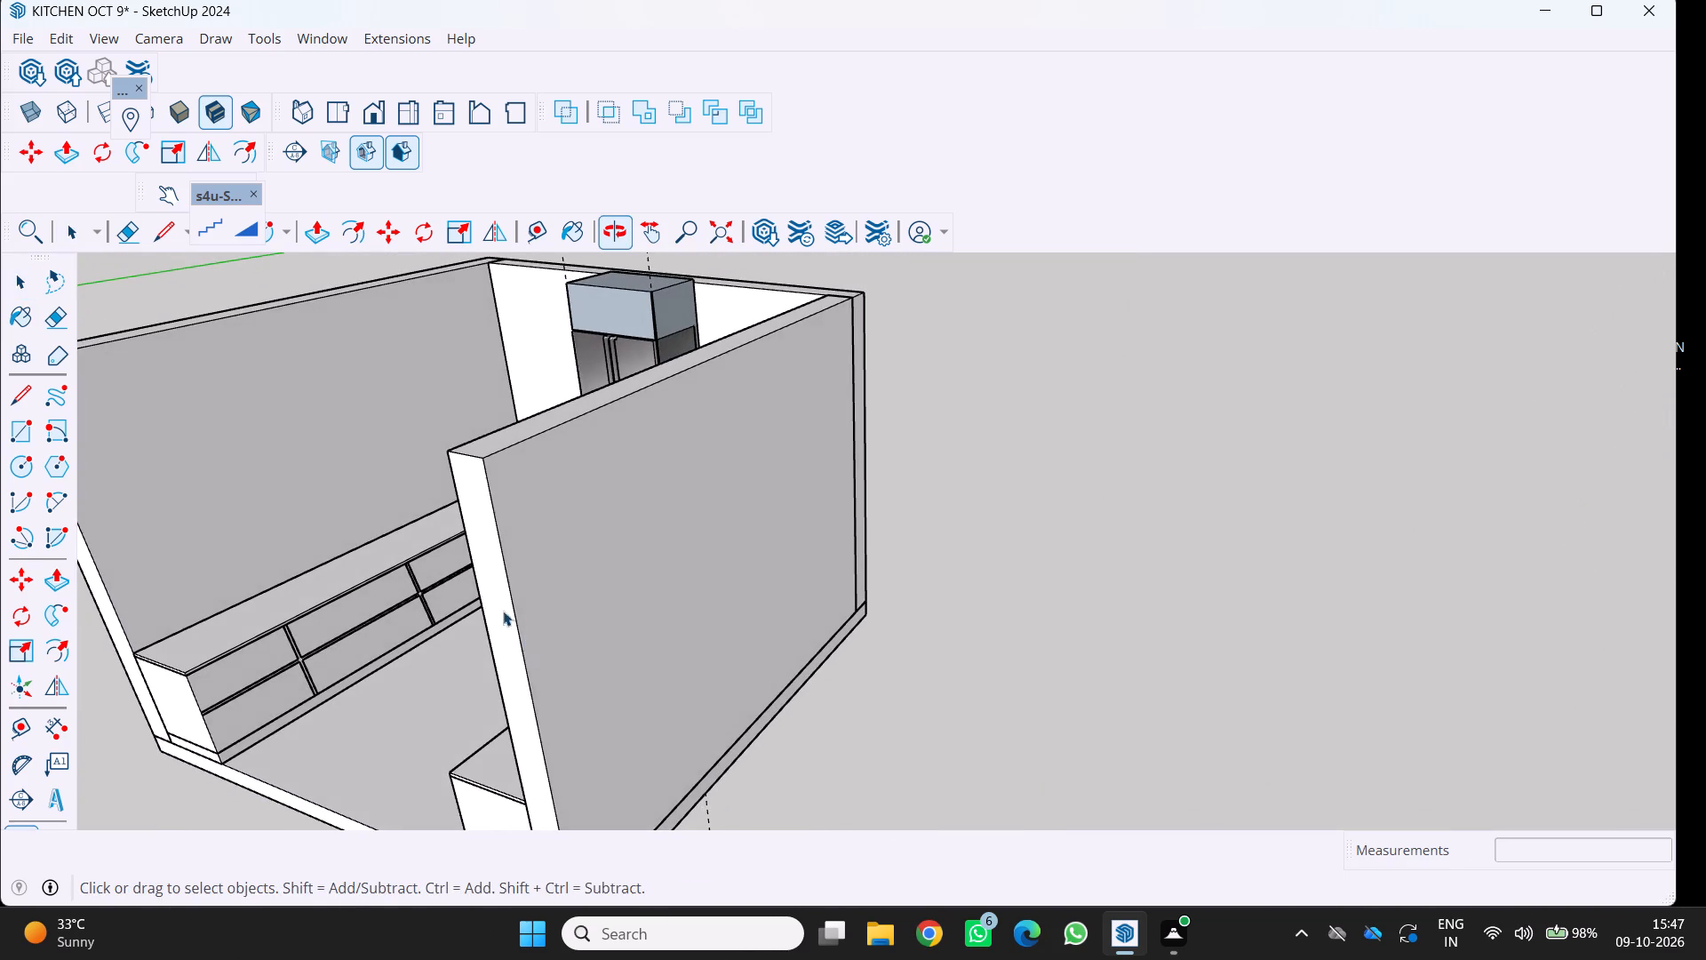
middle_drag(474, 588, 779, 493)
scroll(707, 522, down, 5)
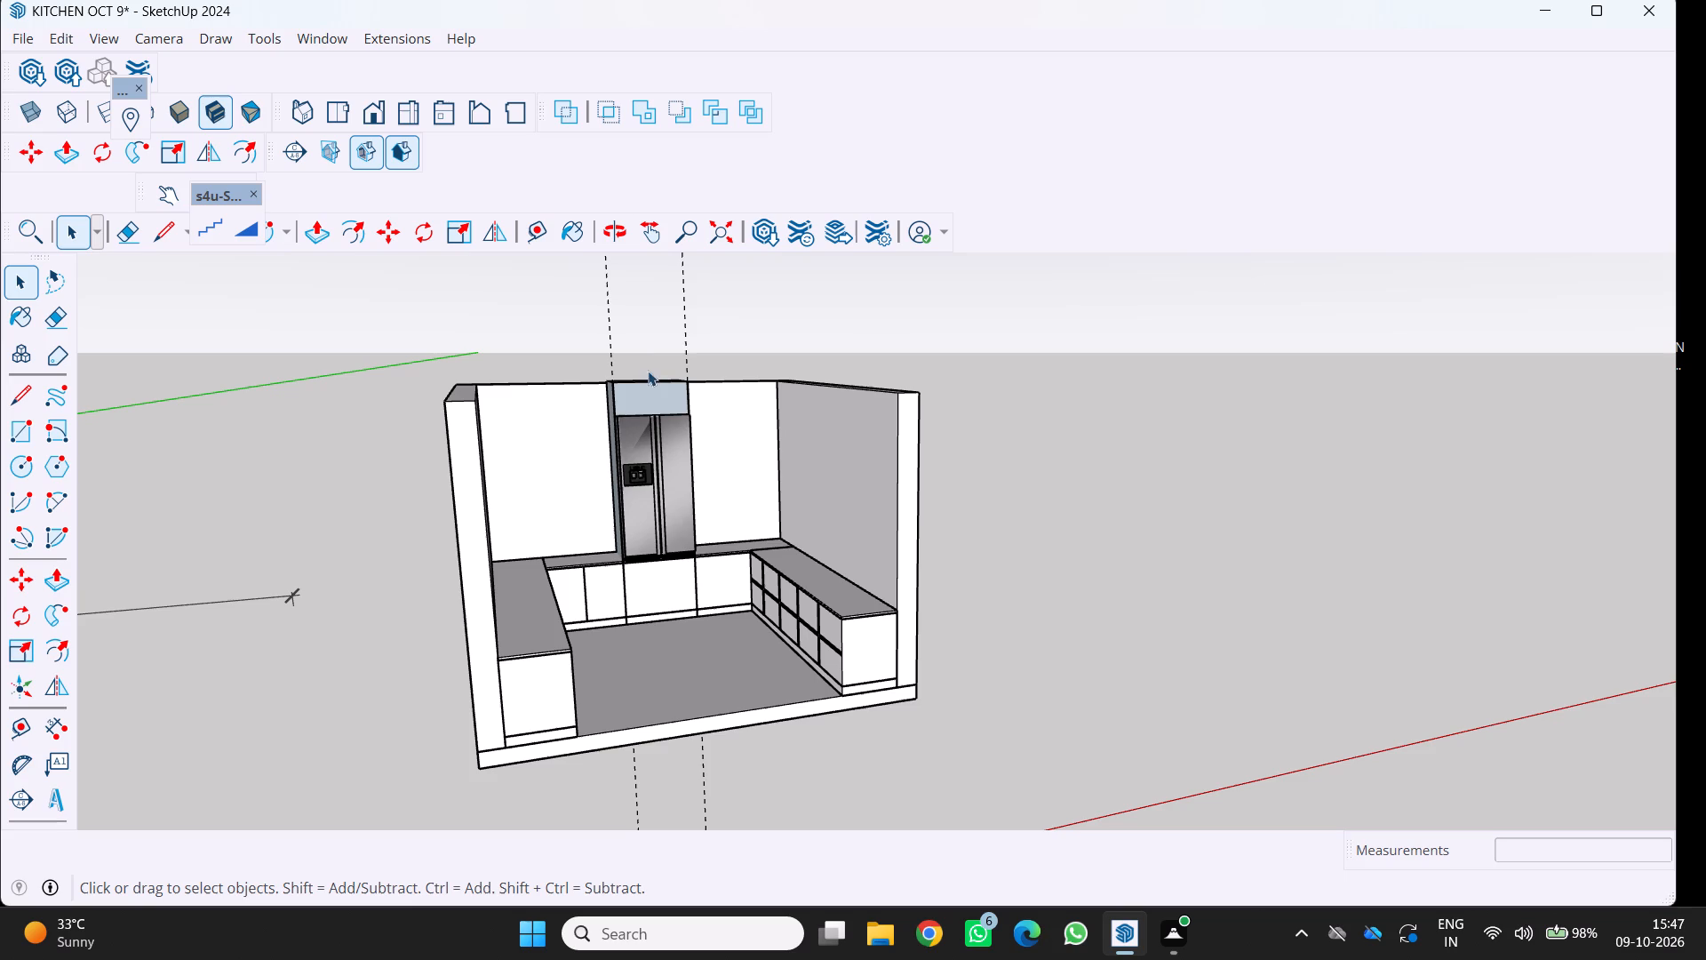
click(608, 322)
key(Delete)
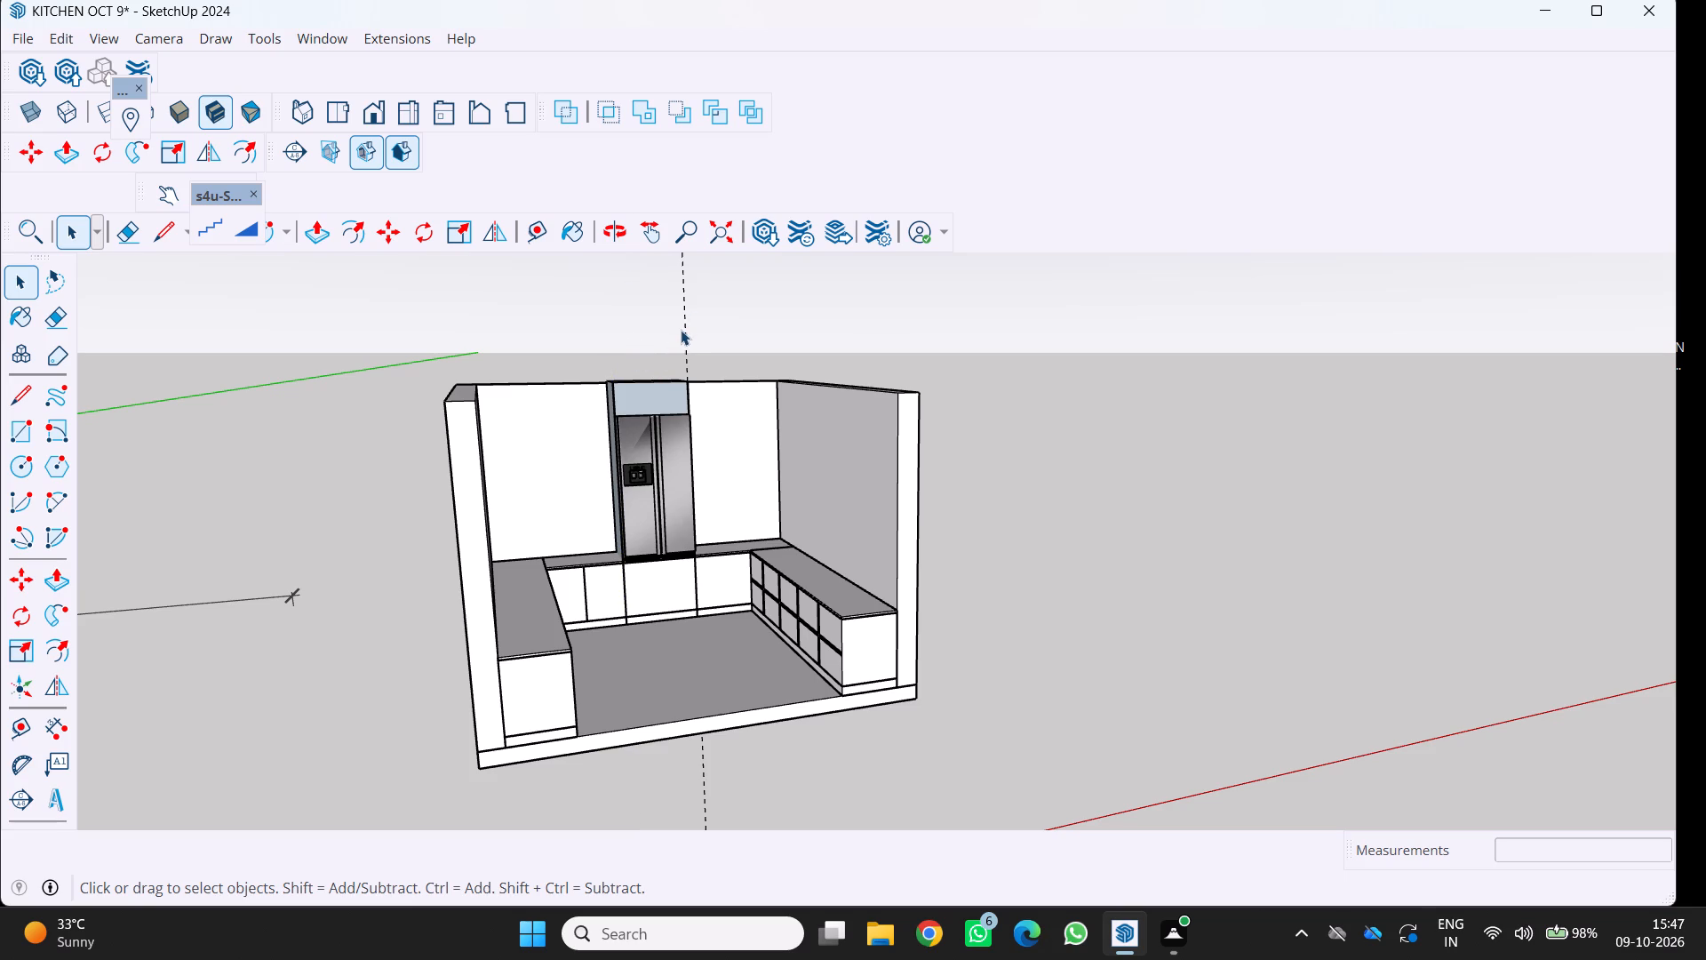
click(684, 332)
key(Delete)
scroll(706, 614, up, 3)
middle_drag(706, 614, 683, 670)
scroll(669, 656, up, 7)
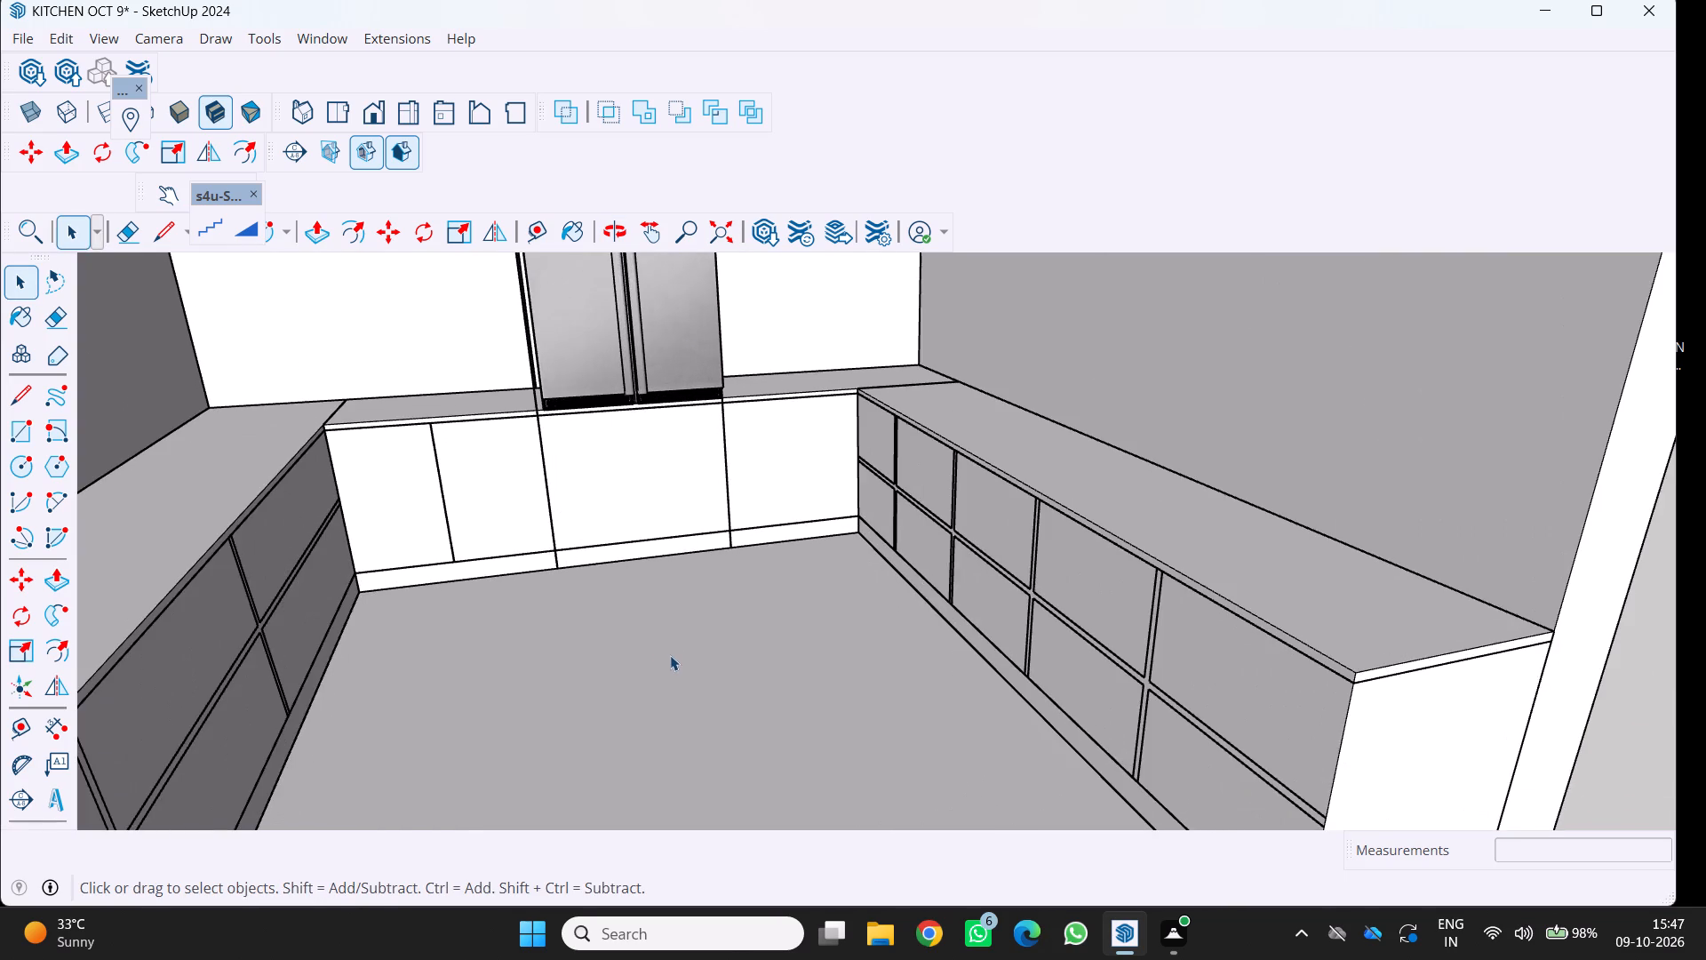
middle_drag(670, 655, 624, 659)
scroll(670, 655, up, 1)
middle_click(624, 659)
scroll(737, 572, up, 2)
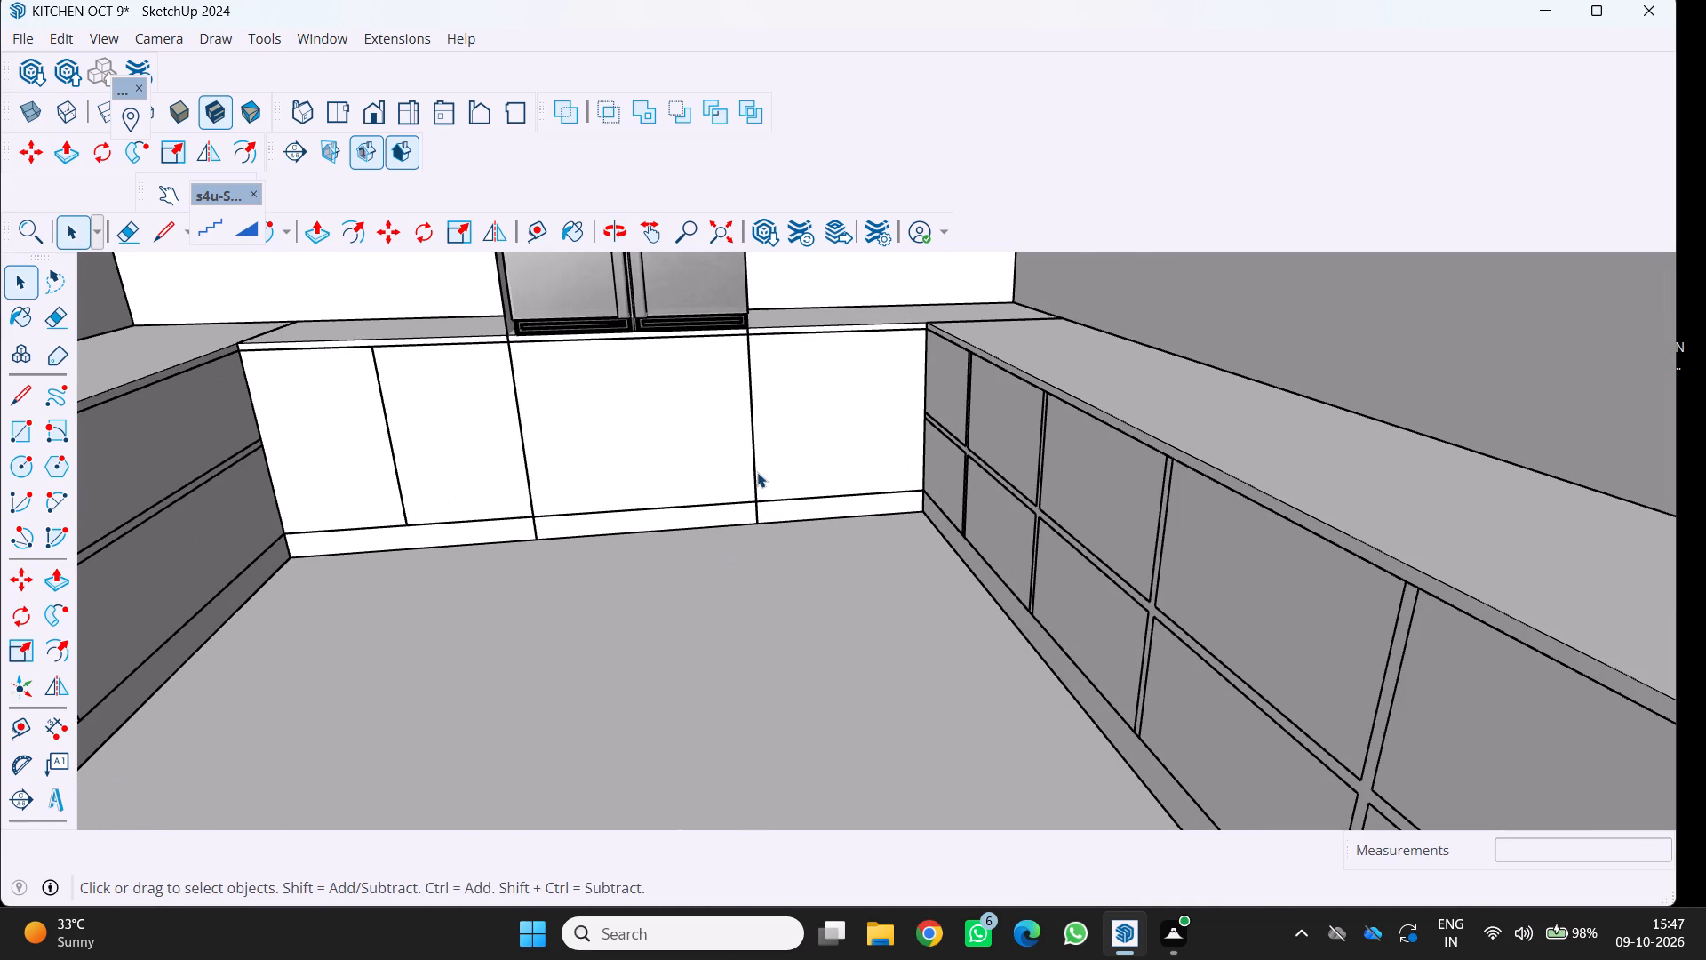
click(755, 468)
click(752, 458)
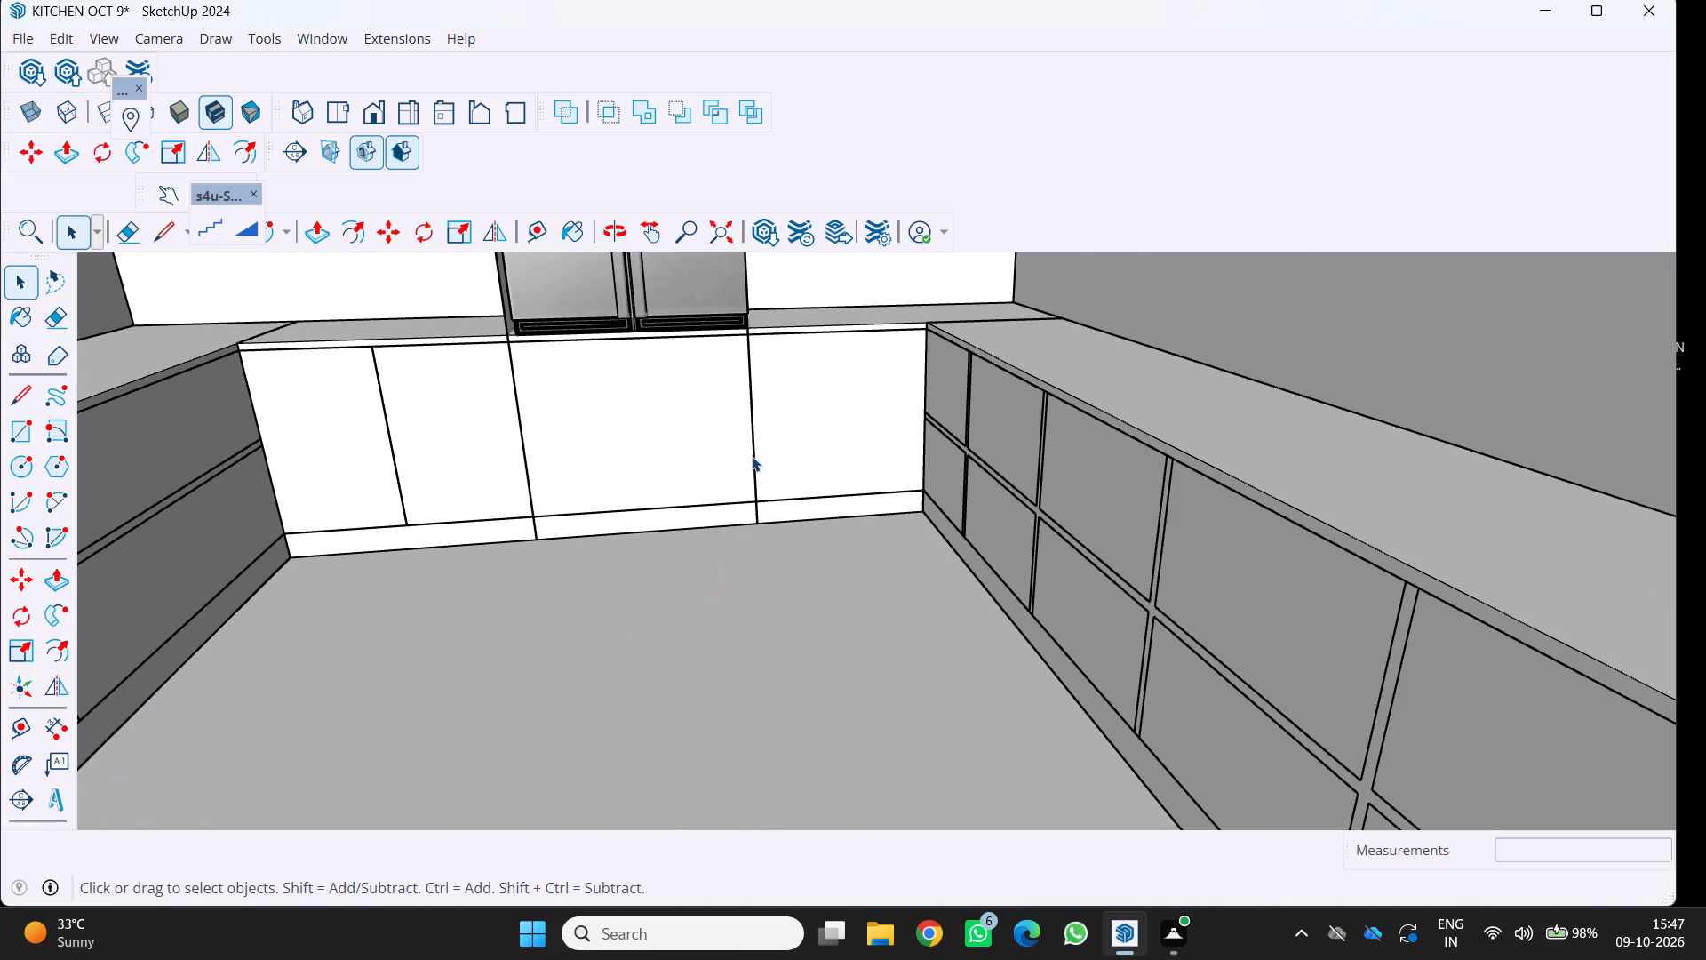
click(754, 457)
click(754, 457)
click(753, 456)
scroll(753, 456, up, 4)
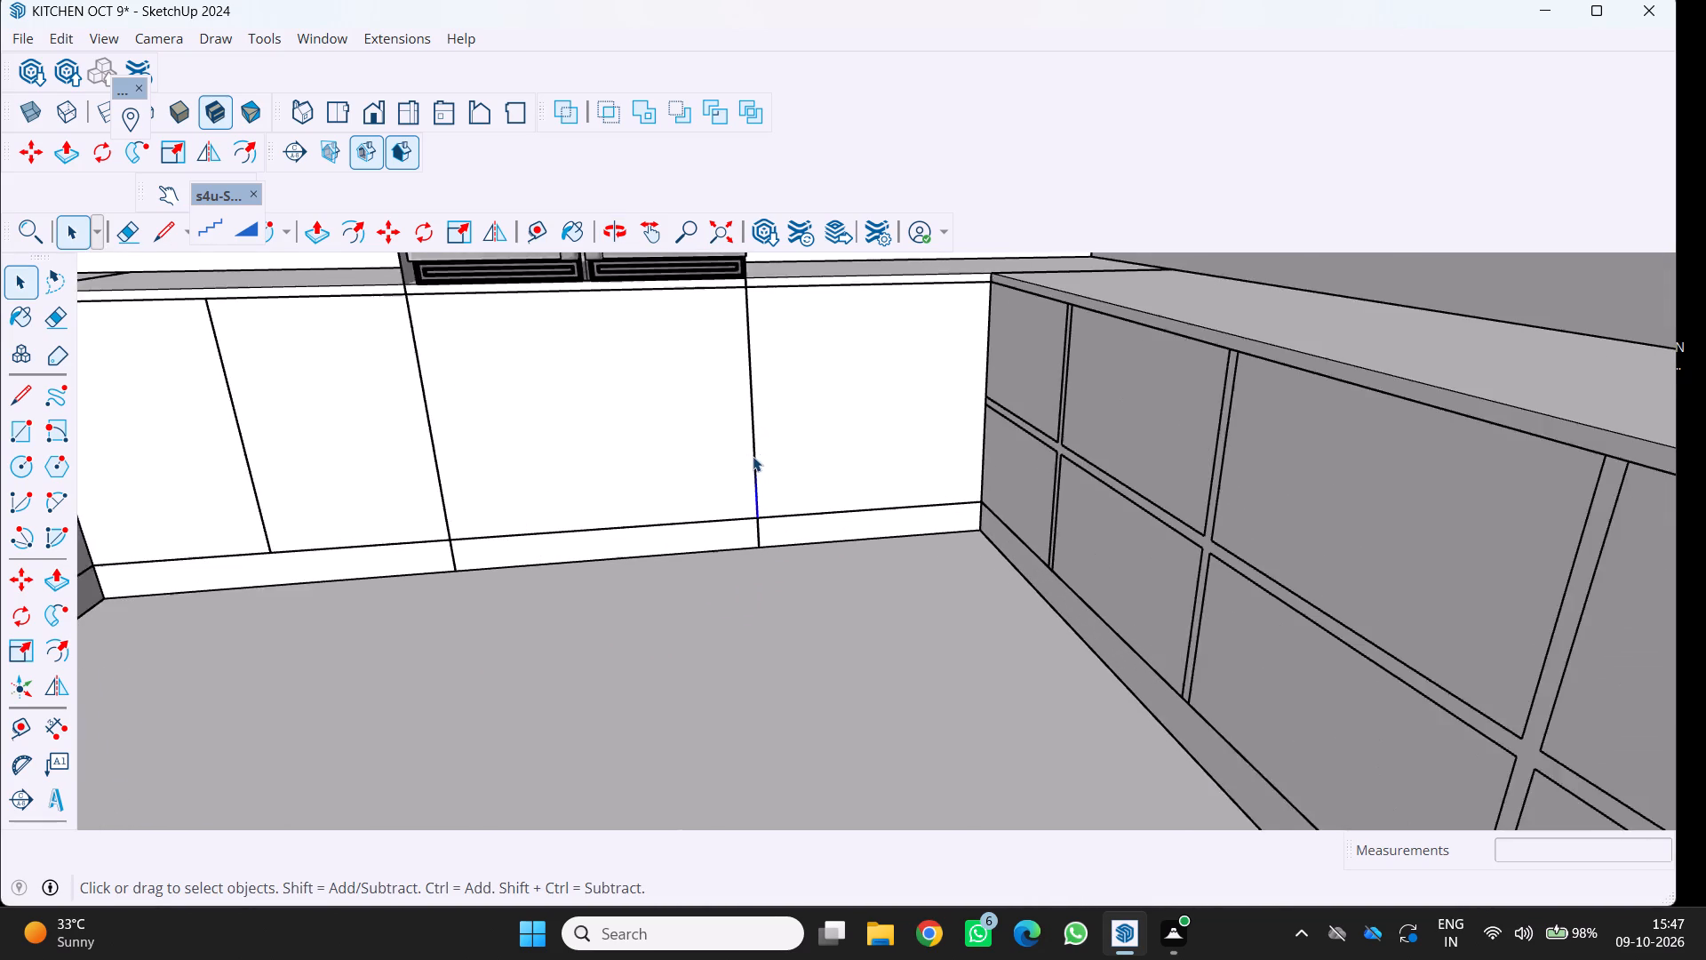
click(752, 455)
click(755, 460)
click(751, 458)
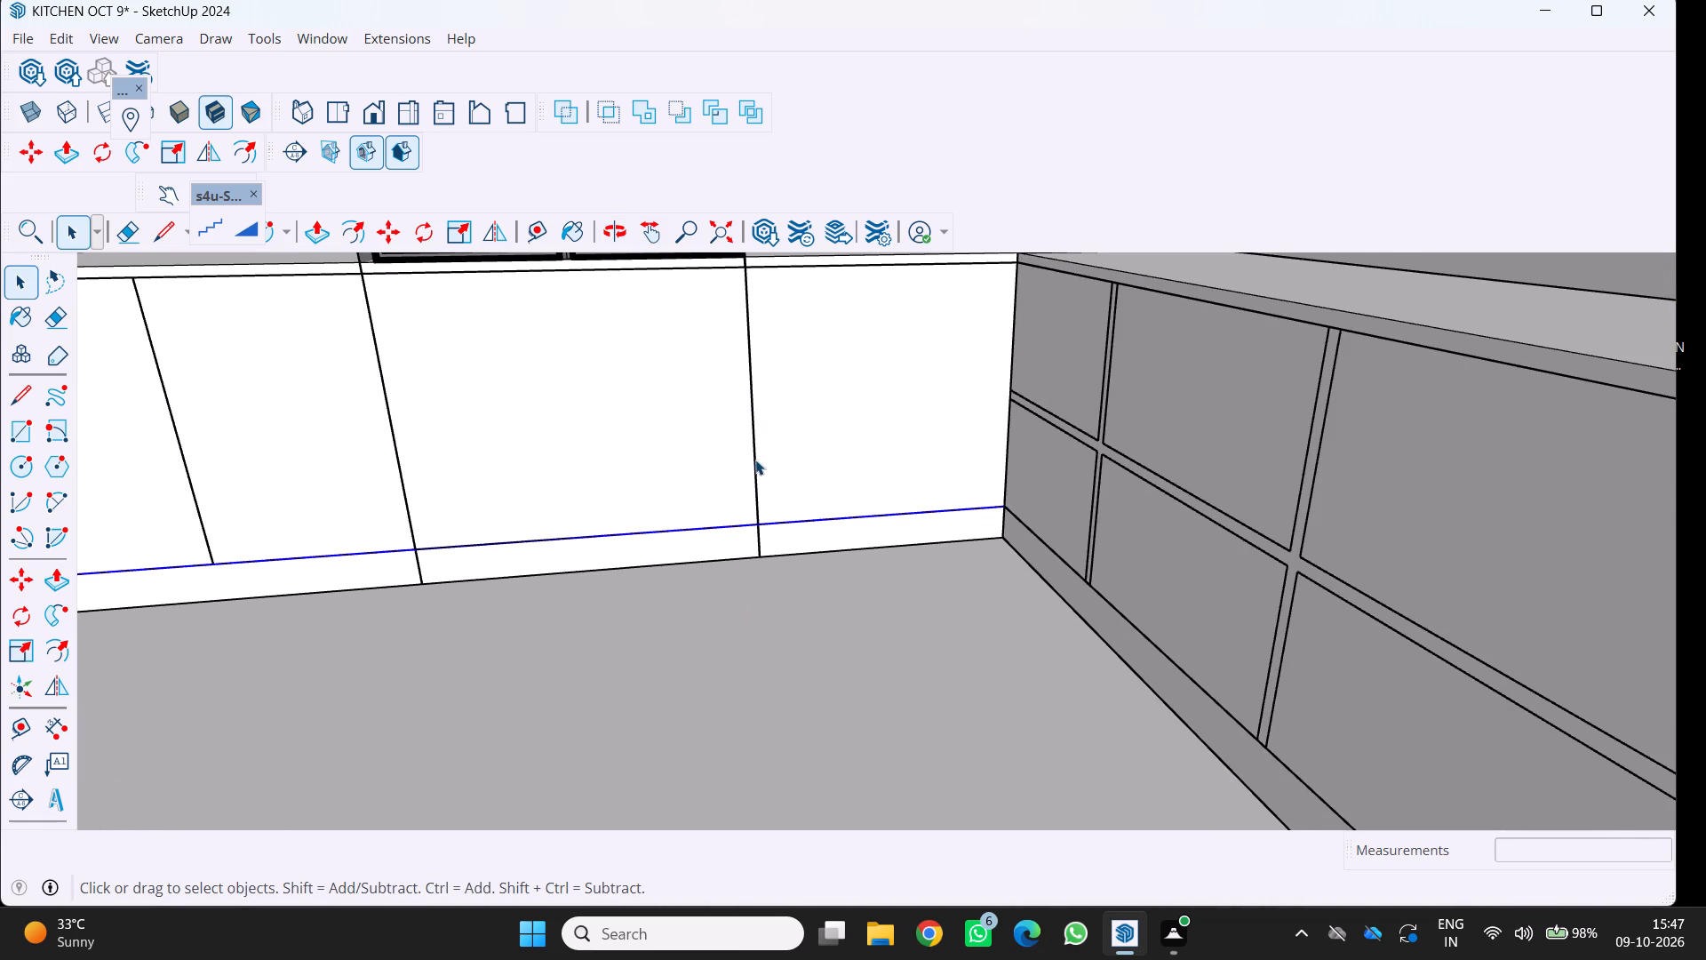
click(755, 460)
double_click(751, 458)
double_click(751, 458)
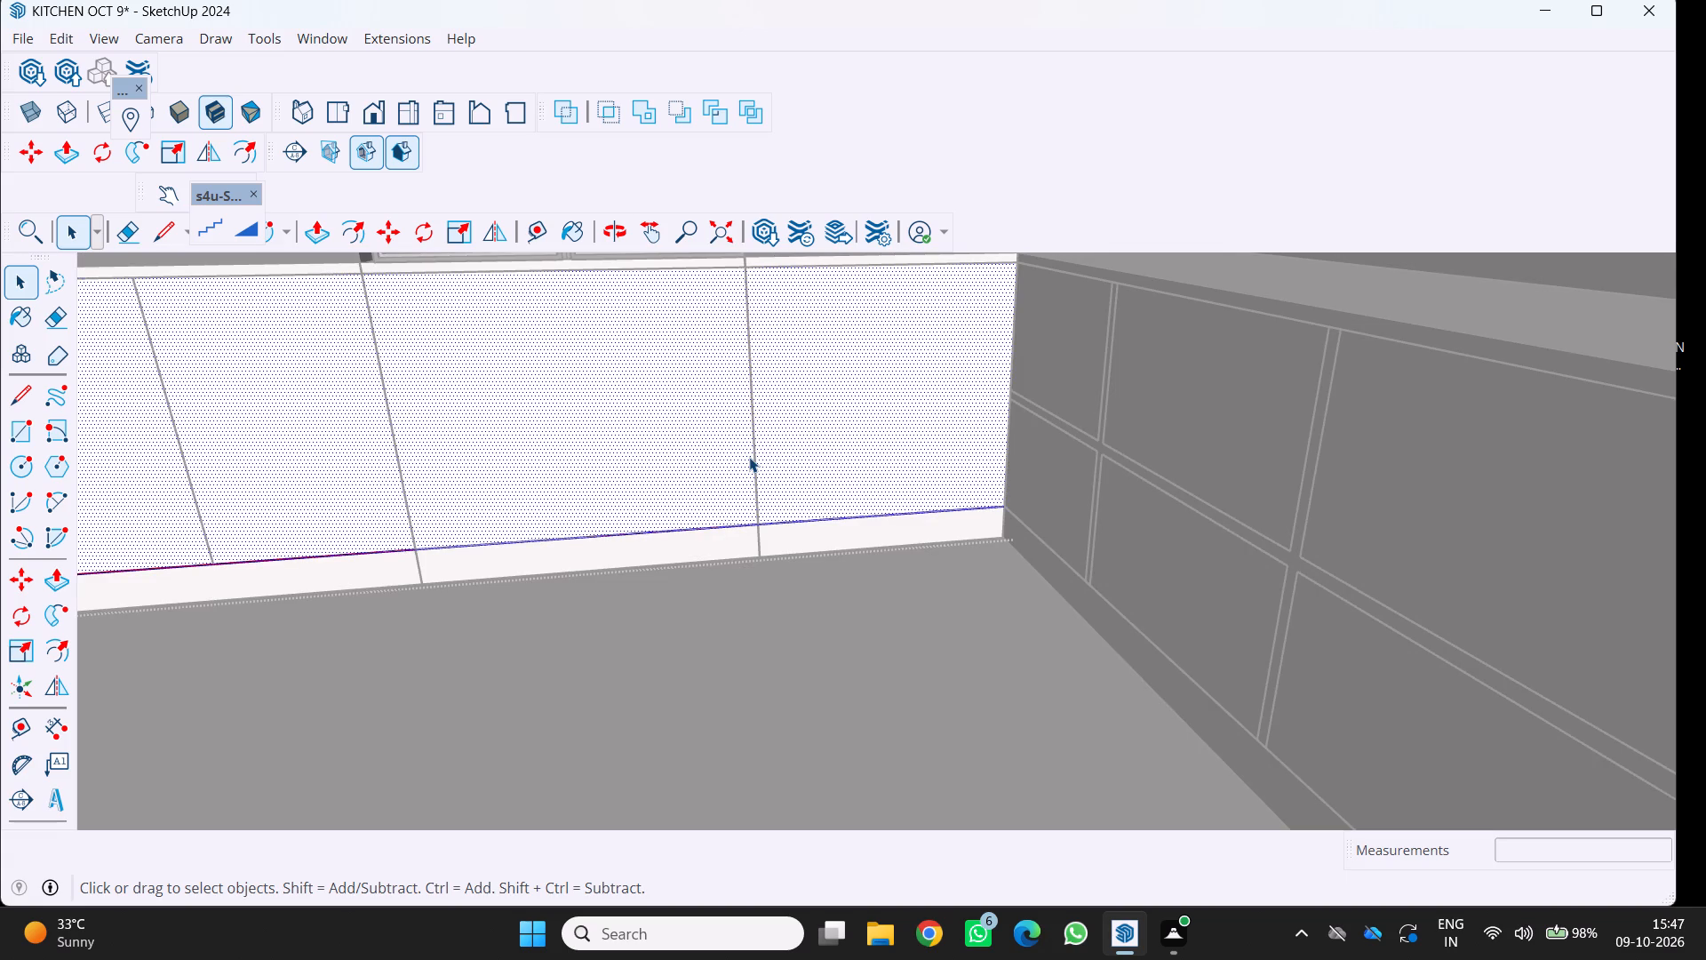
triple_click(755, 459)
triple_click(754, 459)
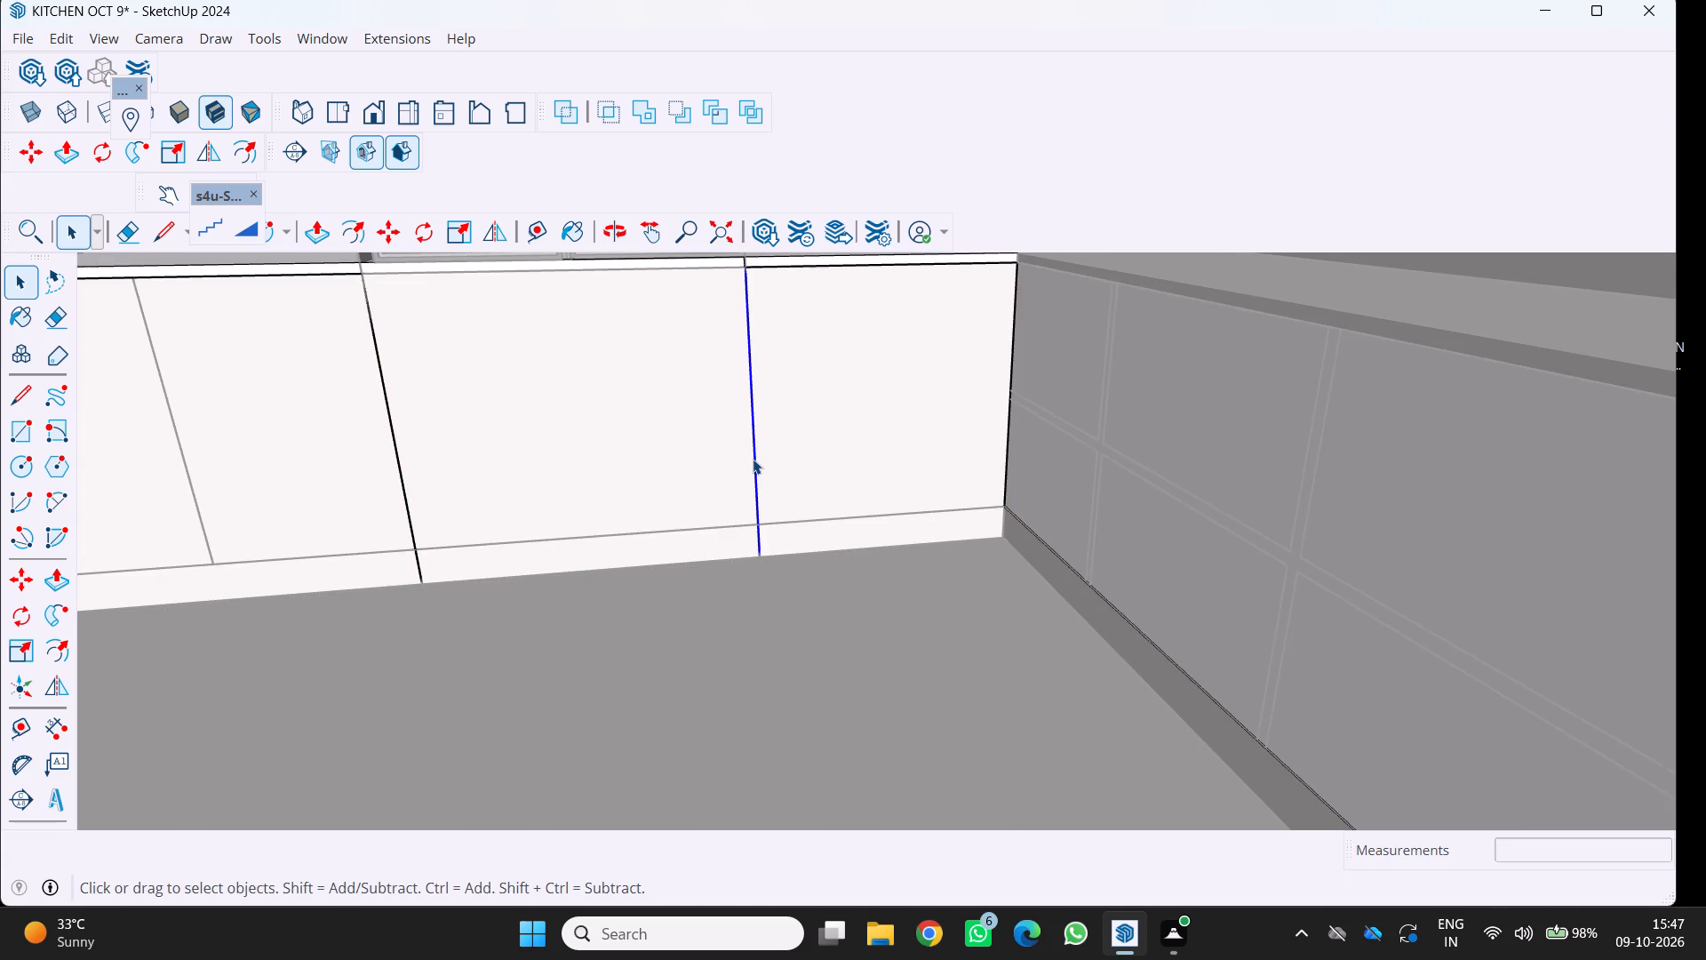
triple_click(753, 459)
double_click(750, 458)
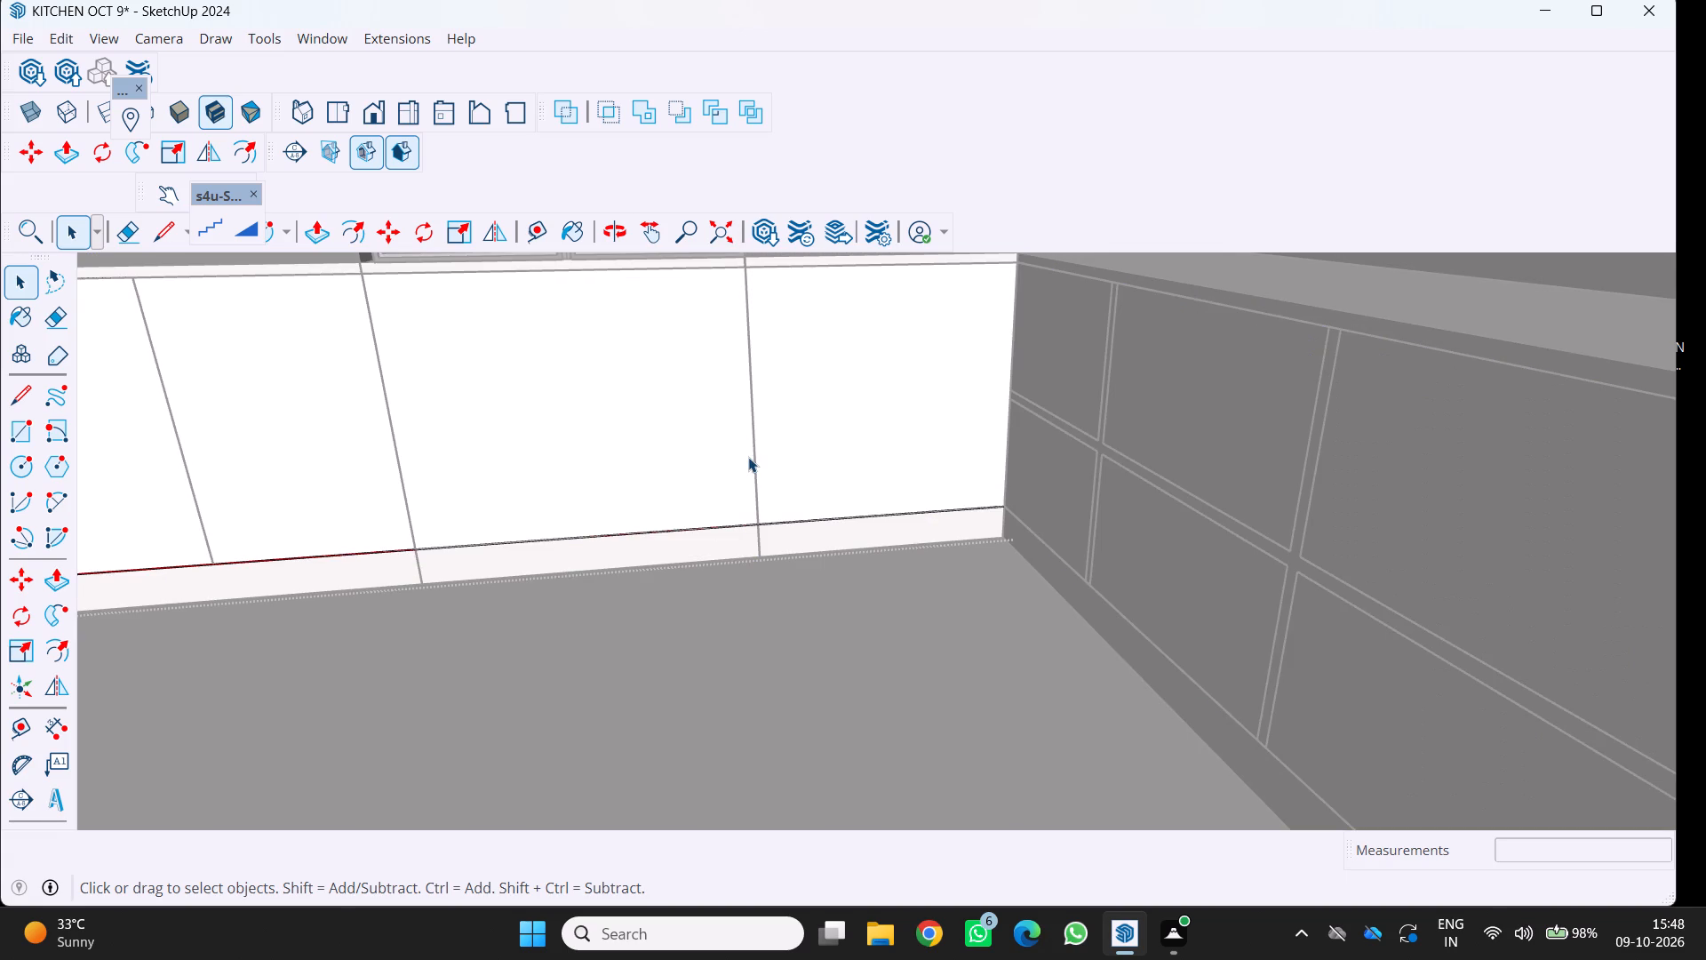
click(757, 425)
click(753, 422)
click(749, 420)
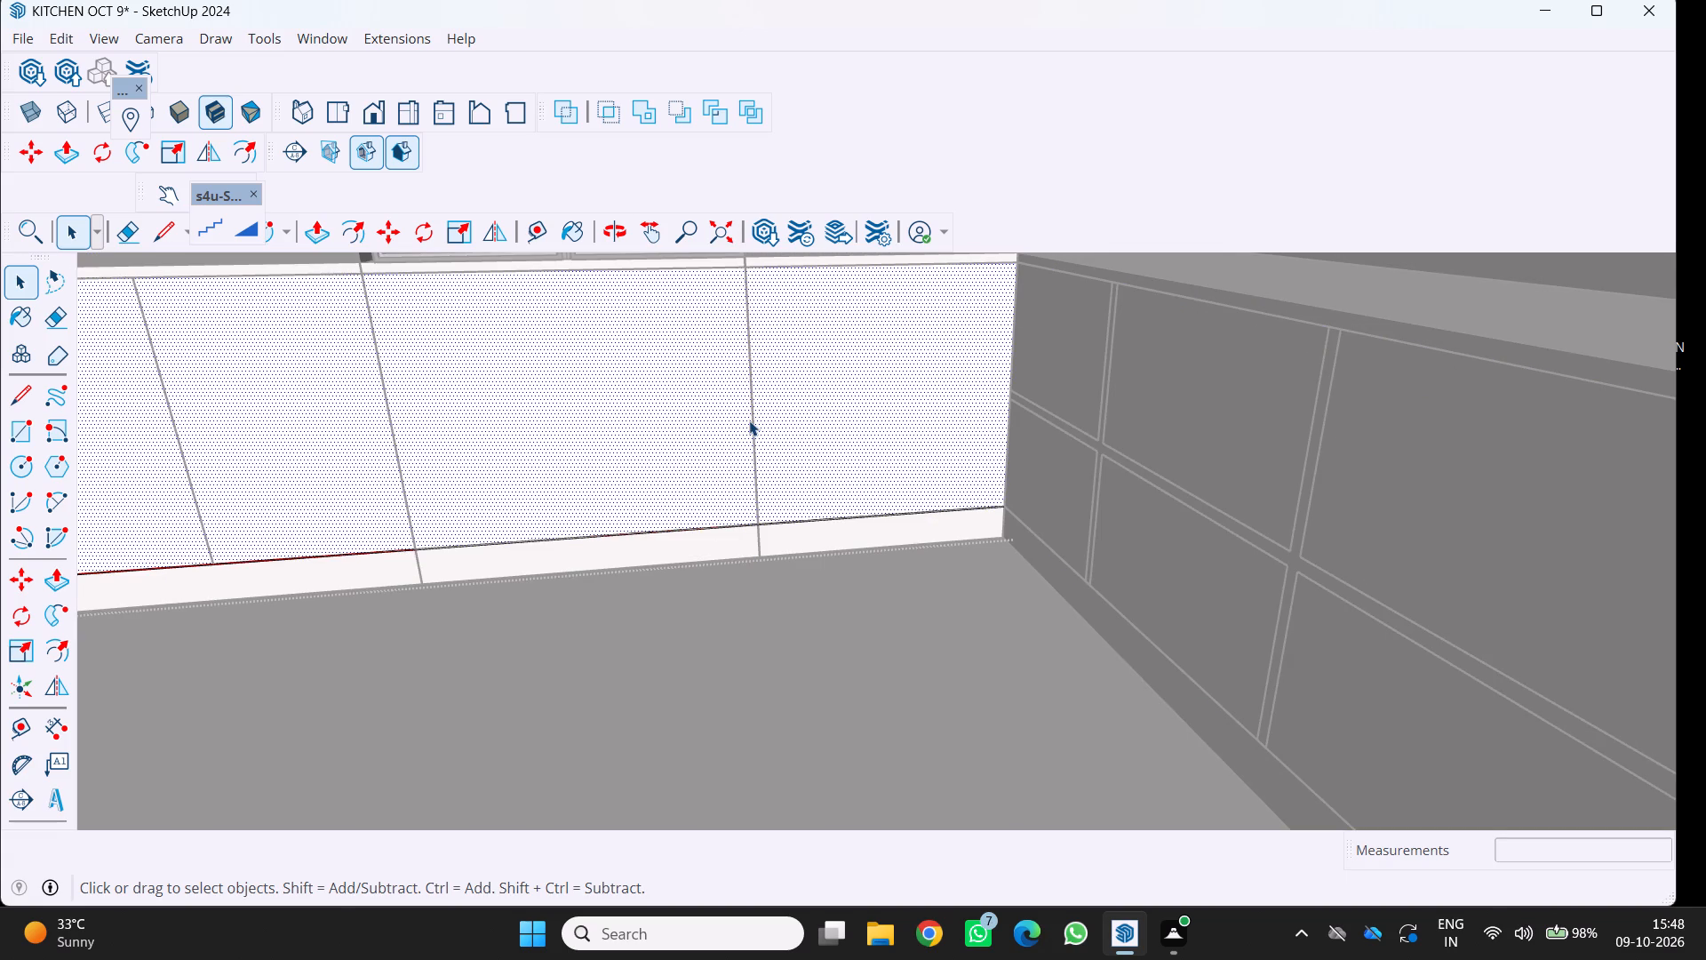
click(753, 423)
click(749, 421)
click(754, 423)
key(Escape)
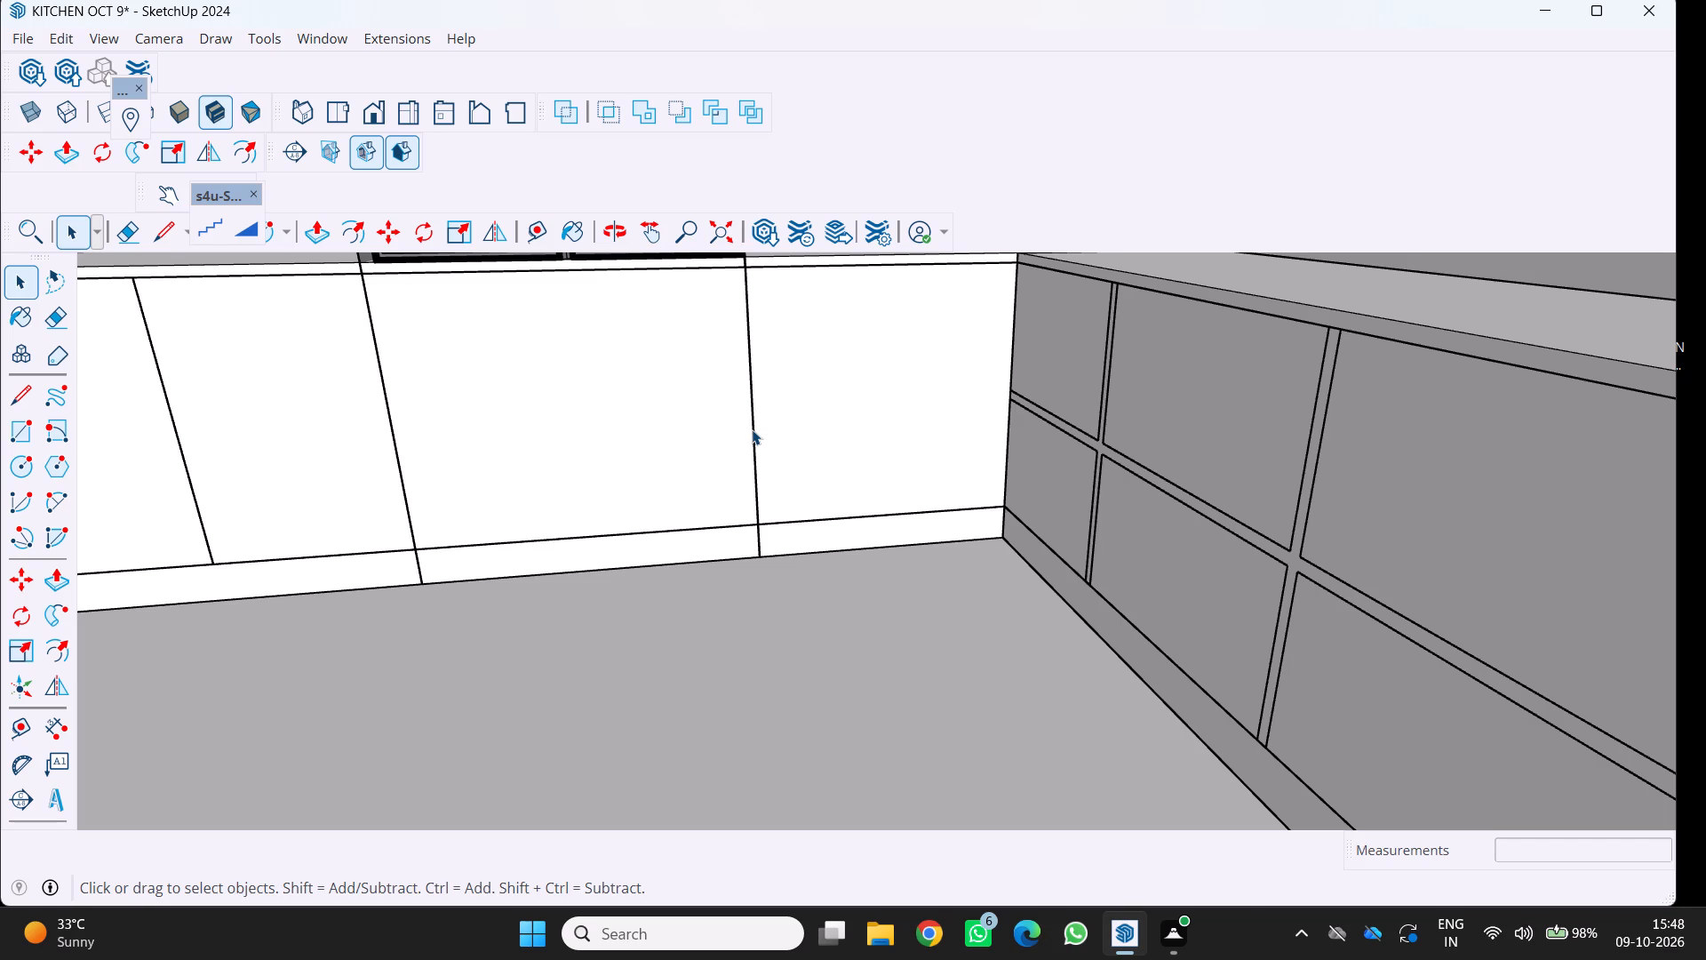
Copy the vertical door divider line on the back run's base units 1" toward the fridge side.
scroll(1066, 299, down, 6)
middle_drag(1100, 316, 1214, 396)
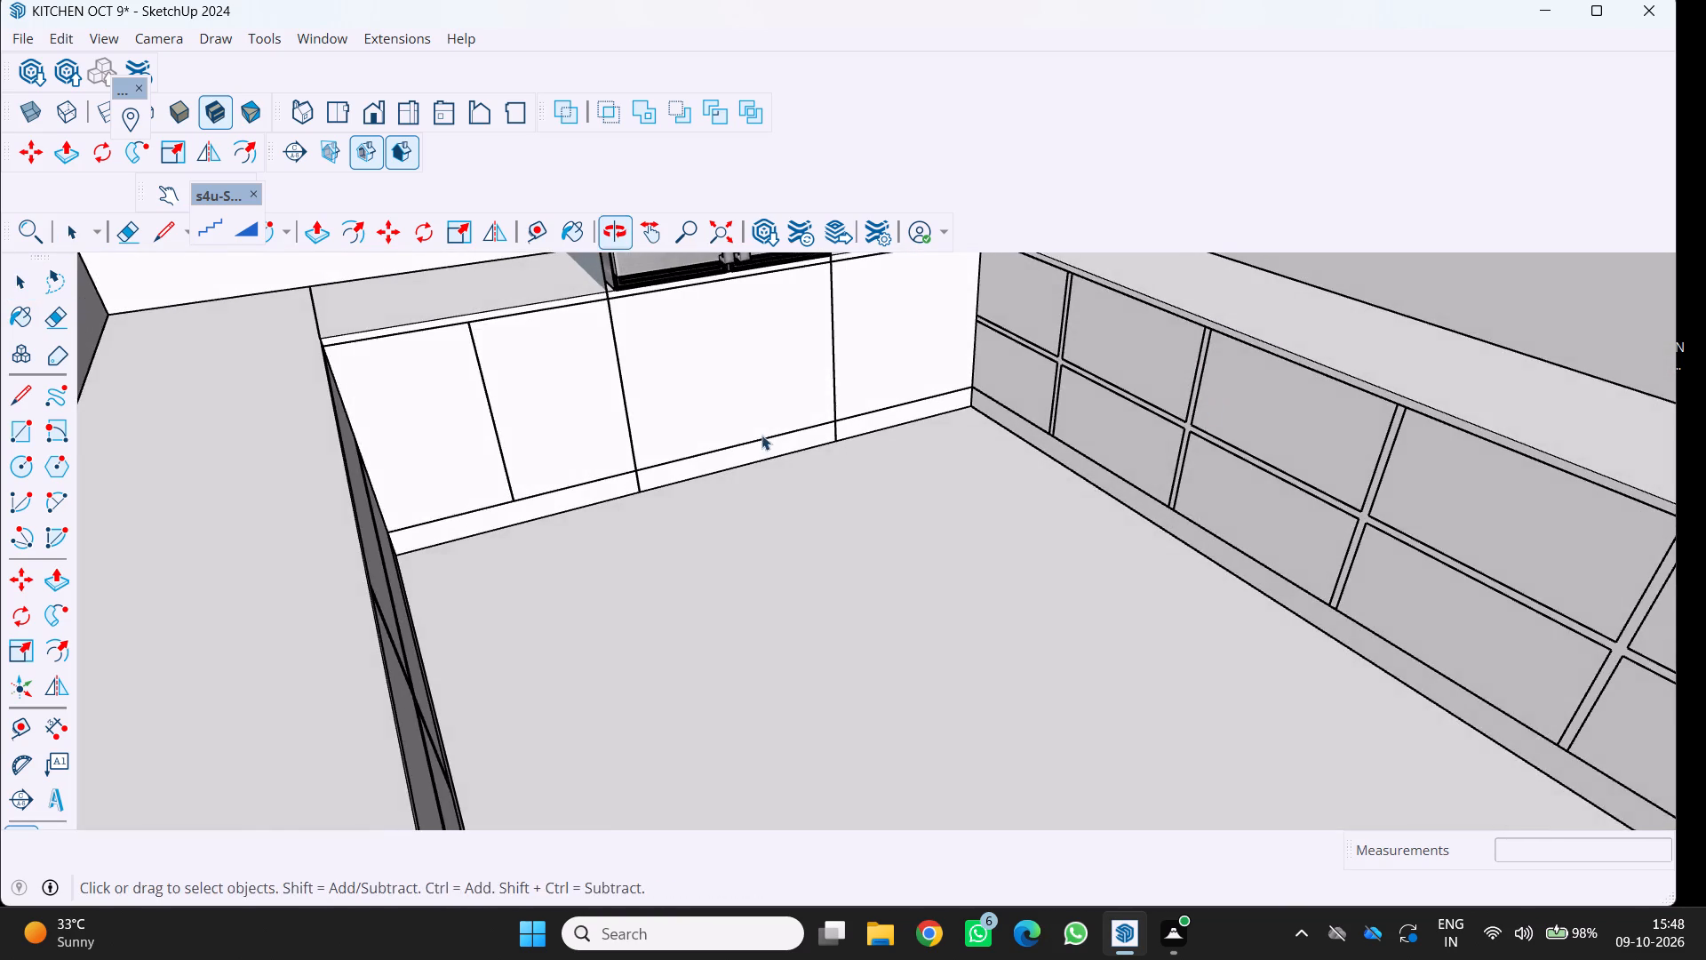
scroll(758, 434, down, 3)
middle_drag(752, 433, 586, 436)
scroll(586, 436, up, 3)
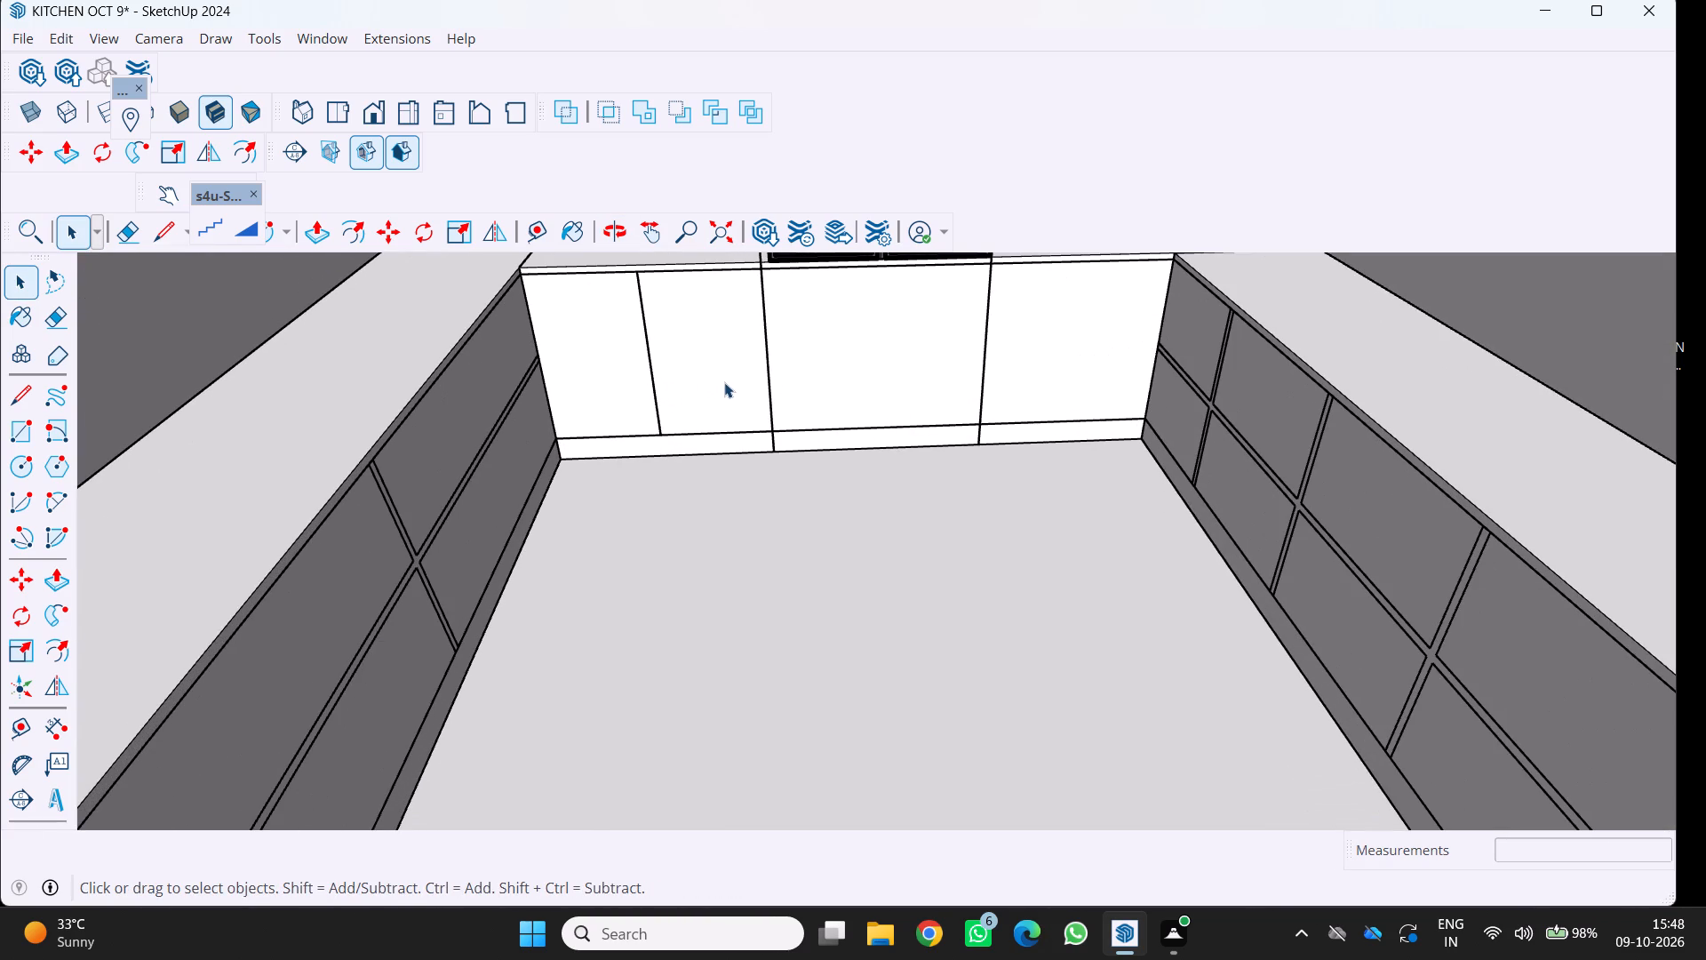
scroll(562, 381, up, 3)
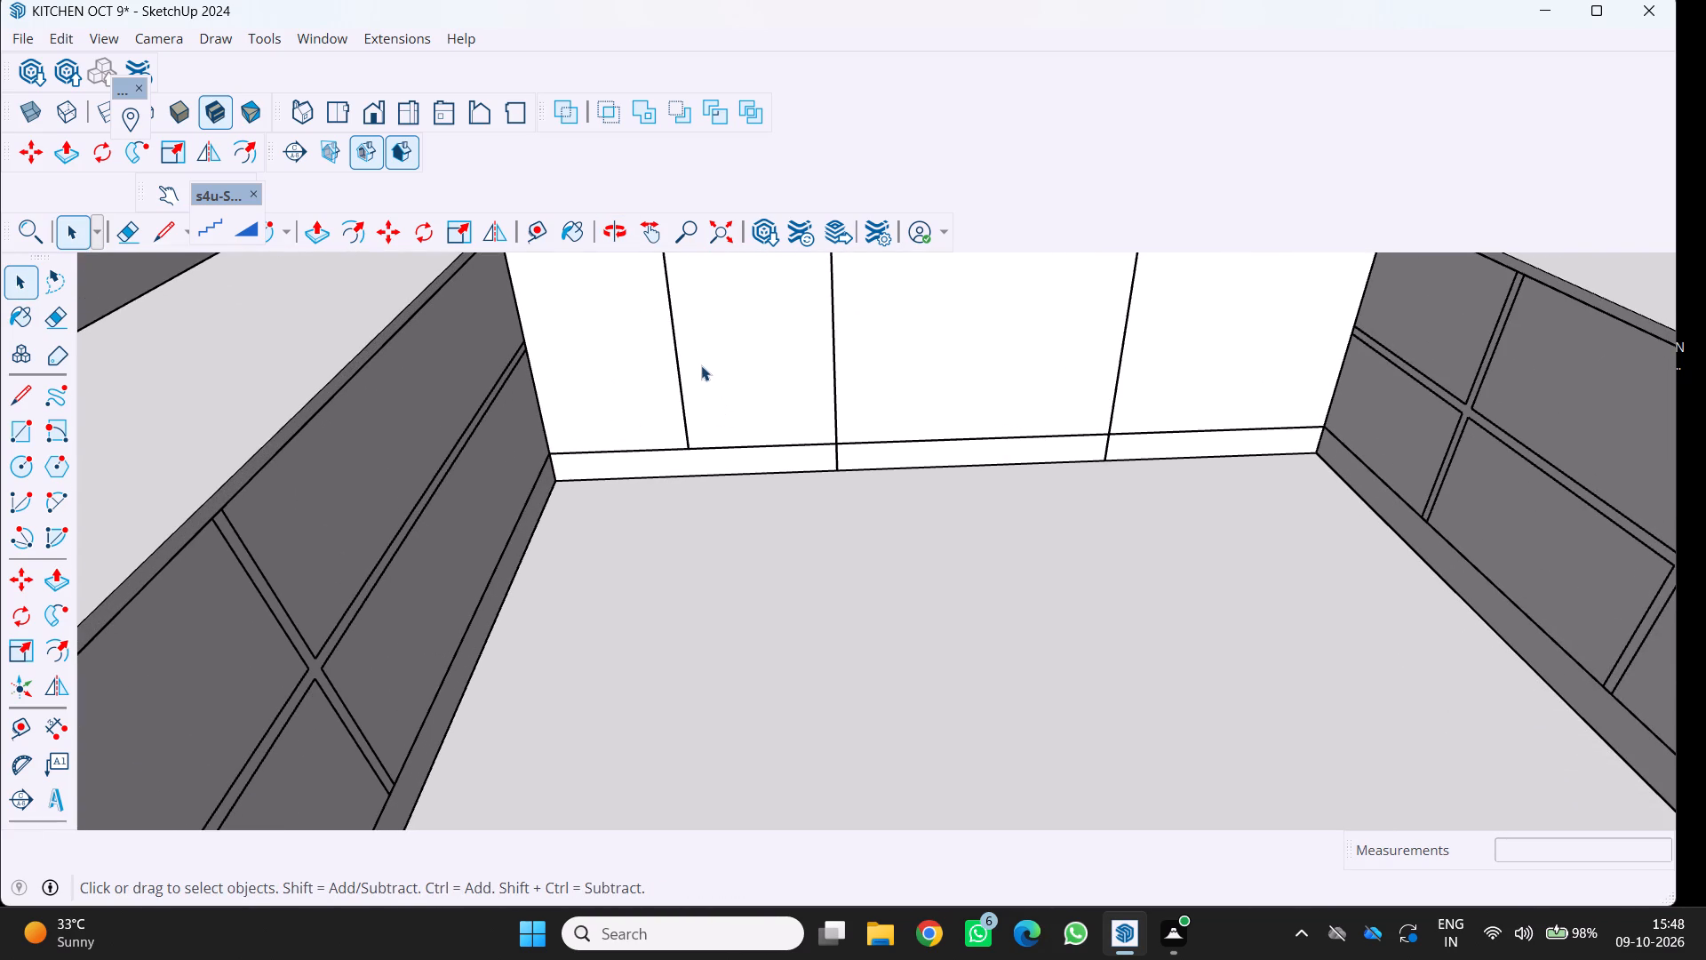
click(674, 355)
key(m)
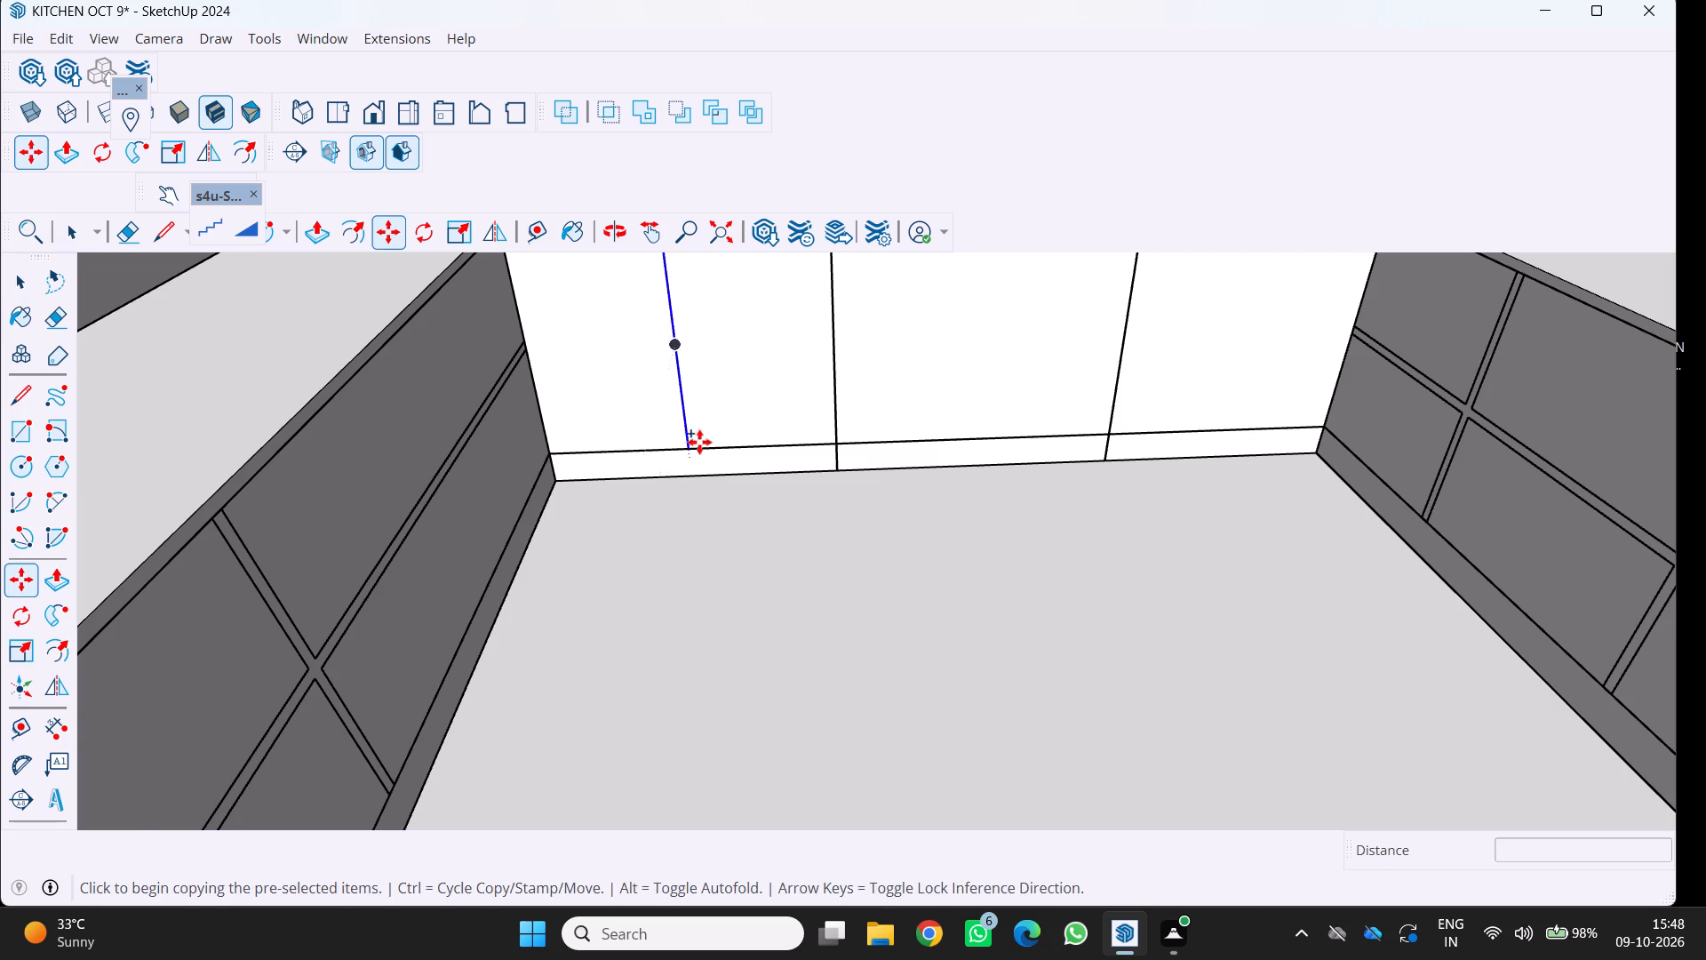
scroll(705, 437, up, 5)
click(687, 447)
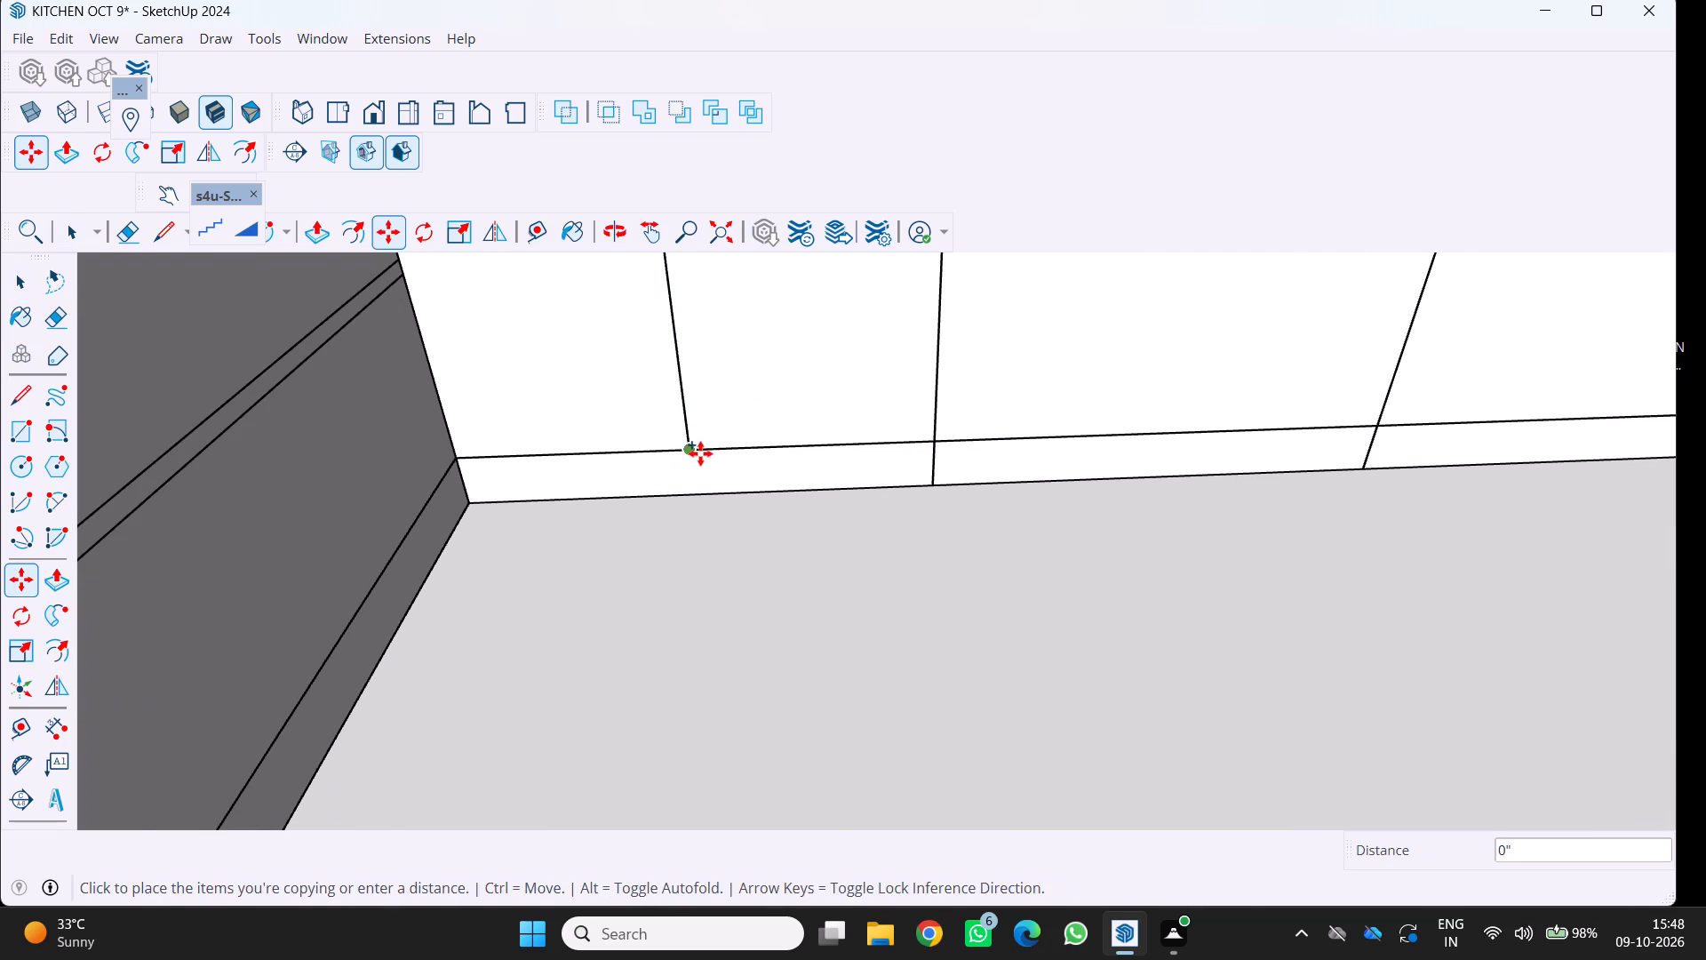
key(1)
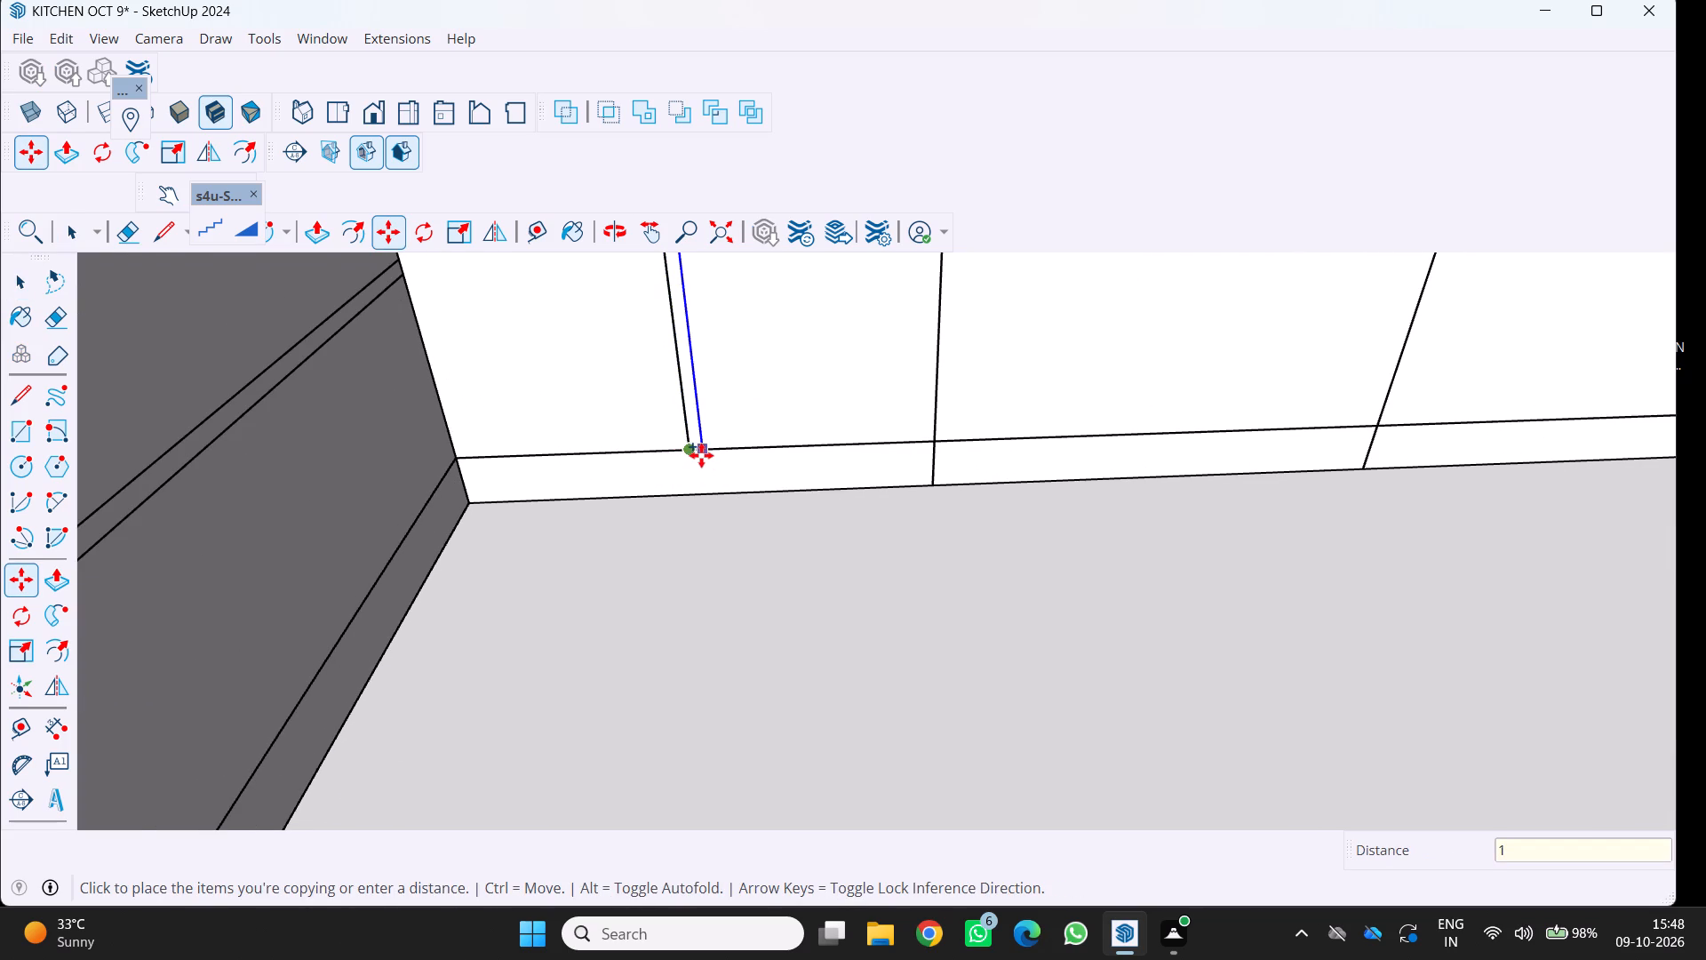
key(Return)
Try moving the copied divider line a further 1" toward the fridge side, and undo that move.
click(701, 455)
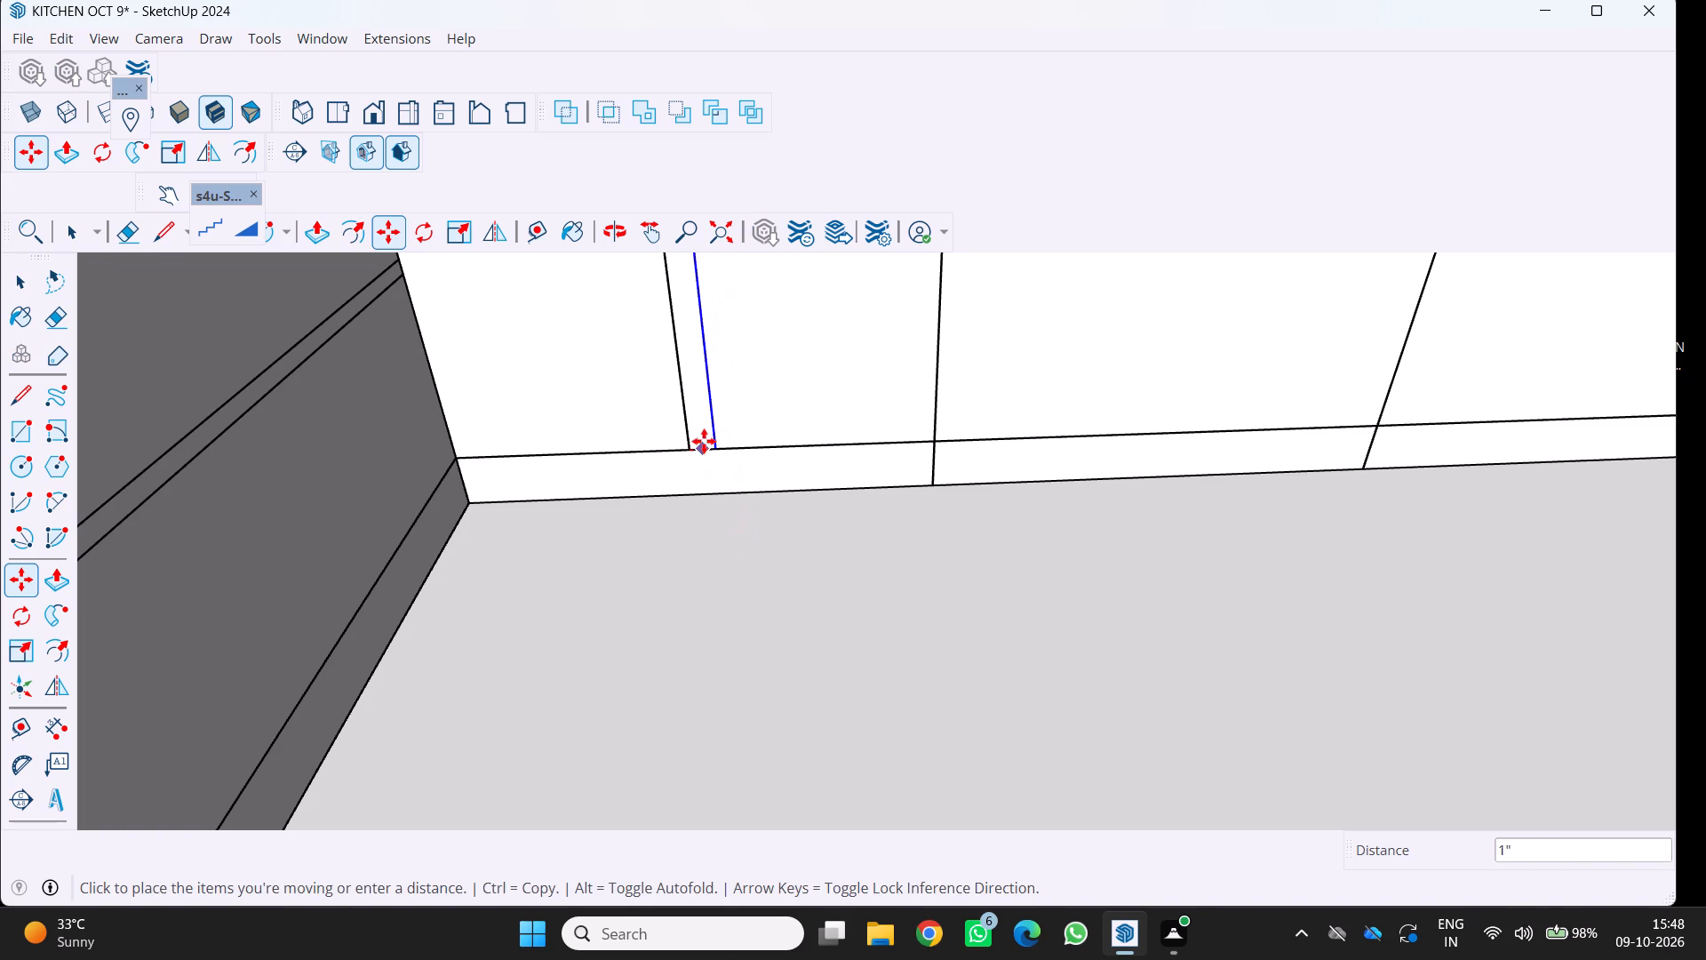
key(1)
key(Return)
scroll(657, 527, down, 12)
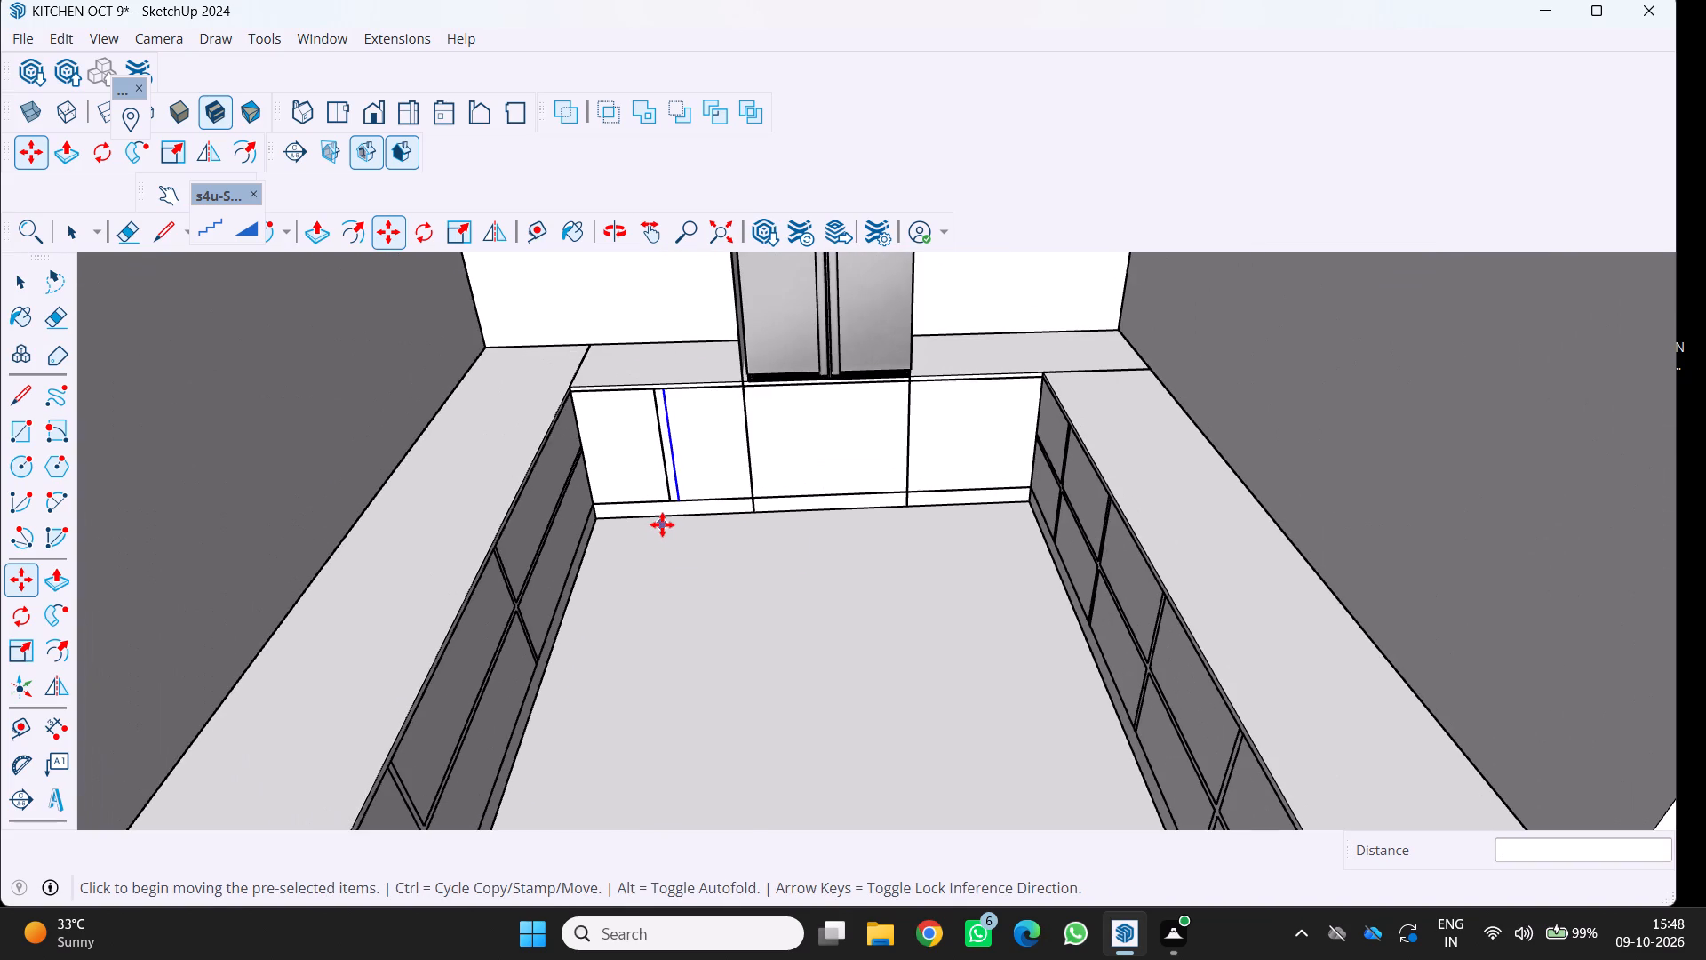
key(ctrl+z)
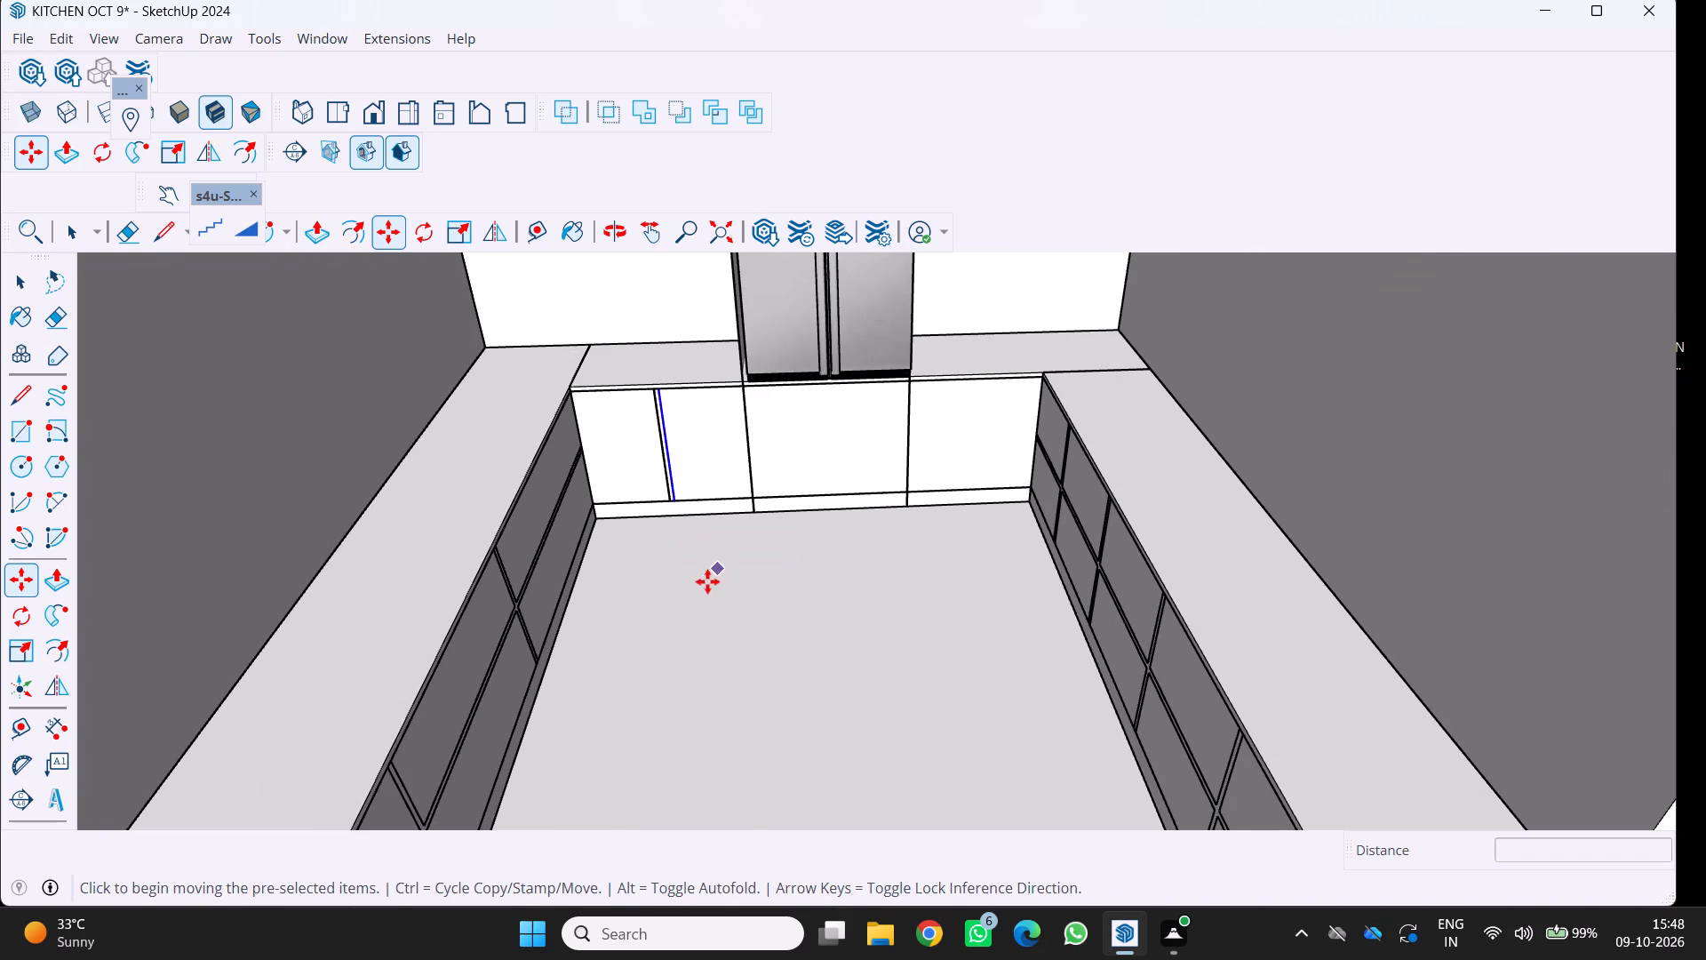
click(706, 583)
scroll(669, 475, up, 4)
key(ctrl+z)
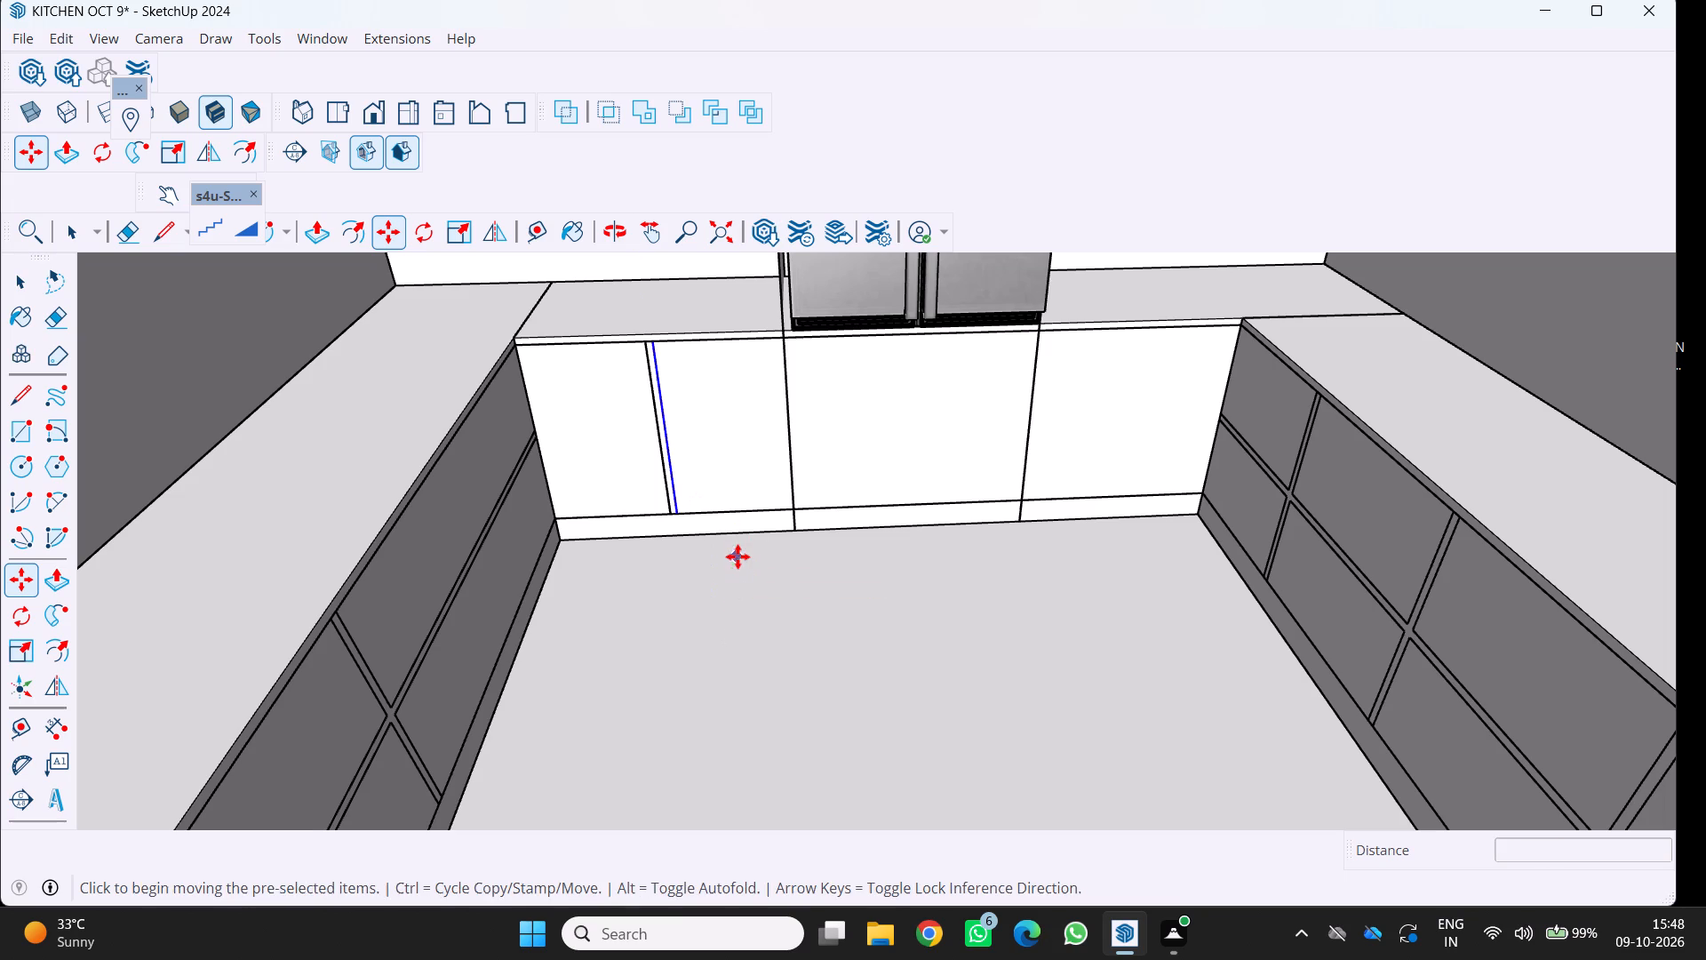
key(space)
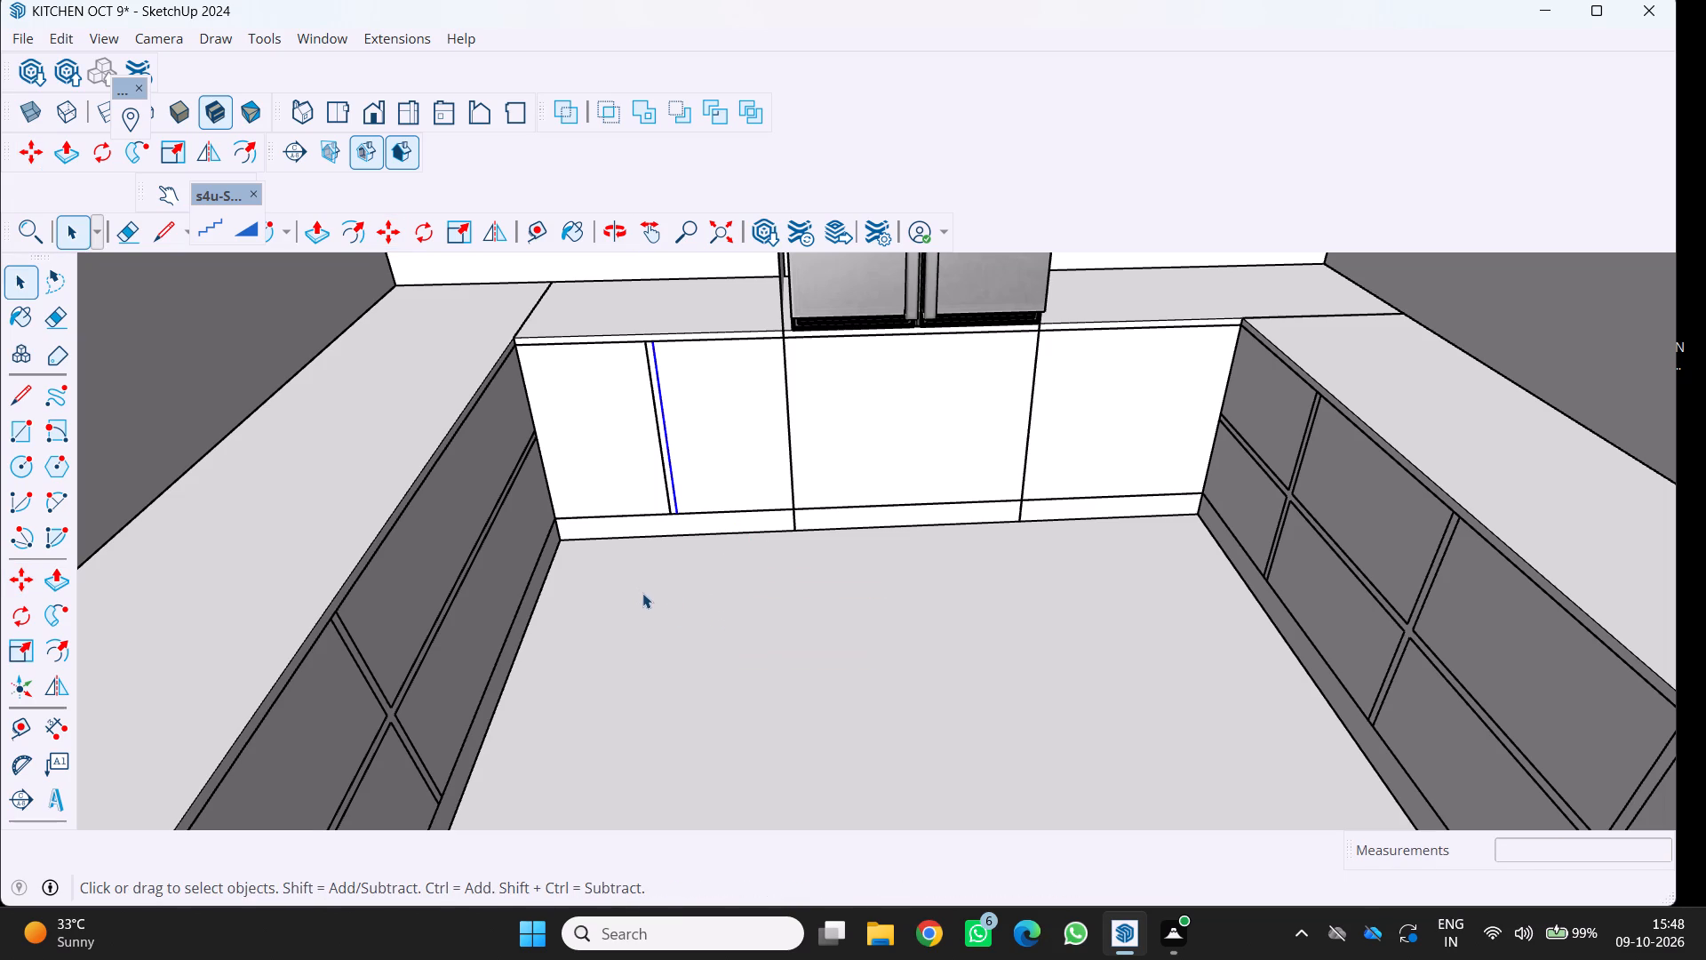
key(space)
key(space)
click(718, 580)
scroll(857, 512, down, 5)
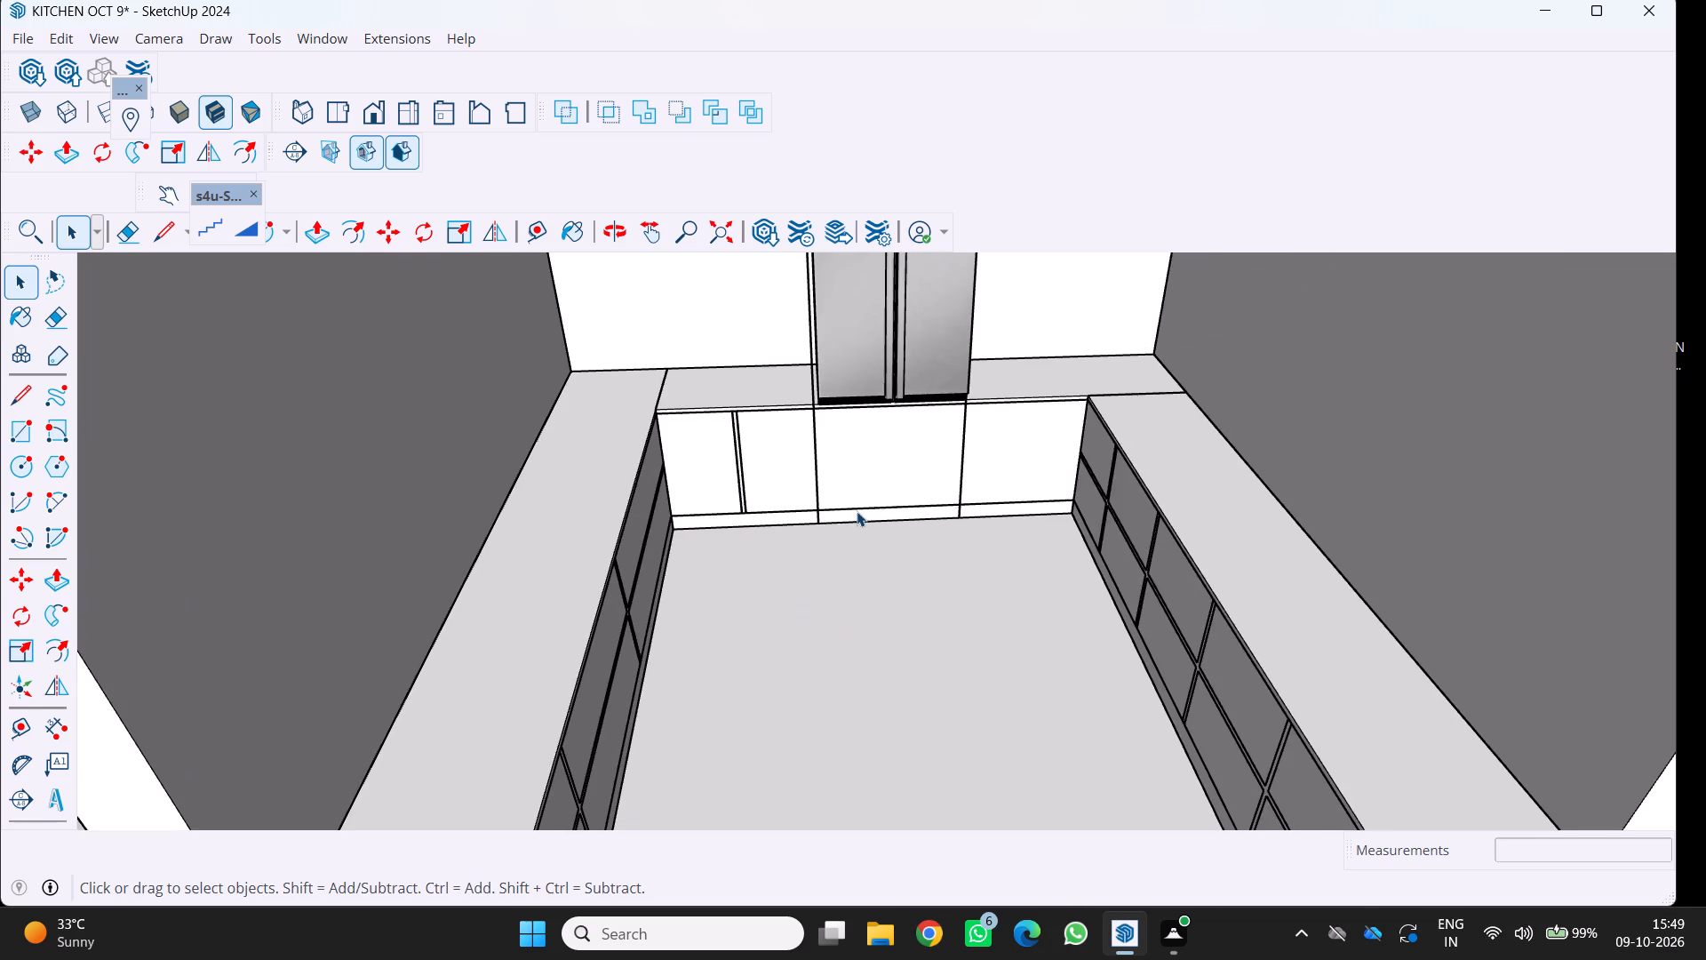
Examine the back run's base units beneath the fridge and the drawer fronts on both side runs.
middle_drag(857, 511, 817, 524)
scroll(832, 476, down, 4)
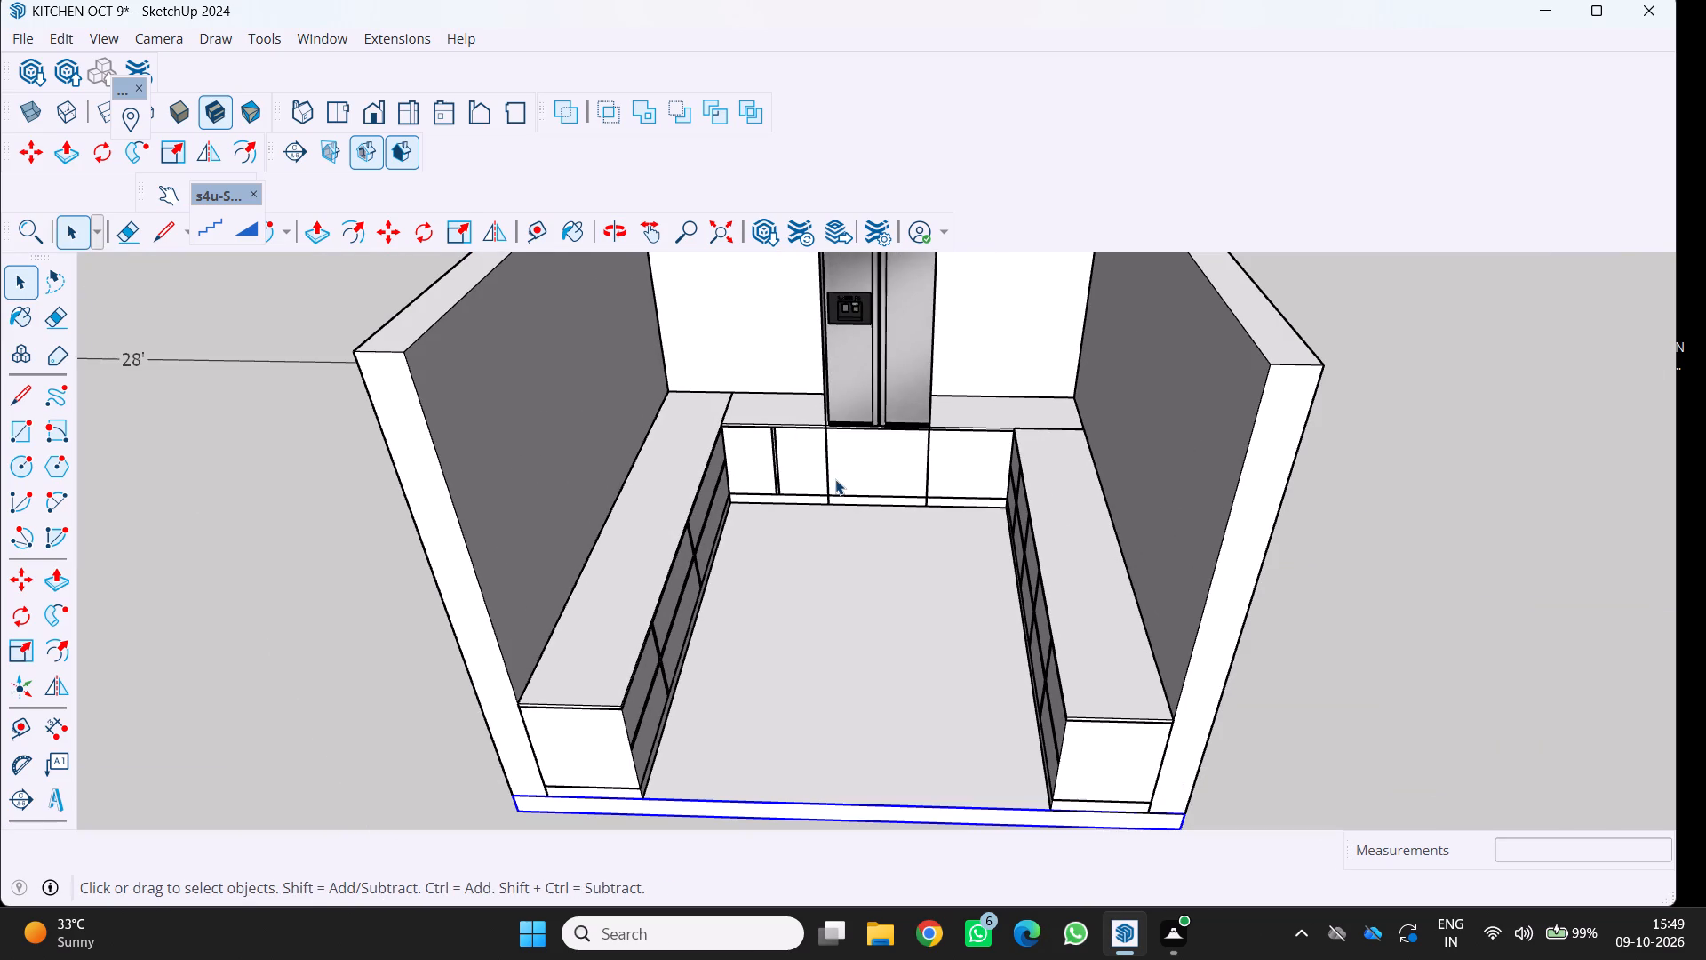
scroll(930, 959, down, 2)
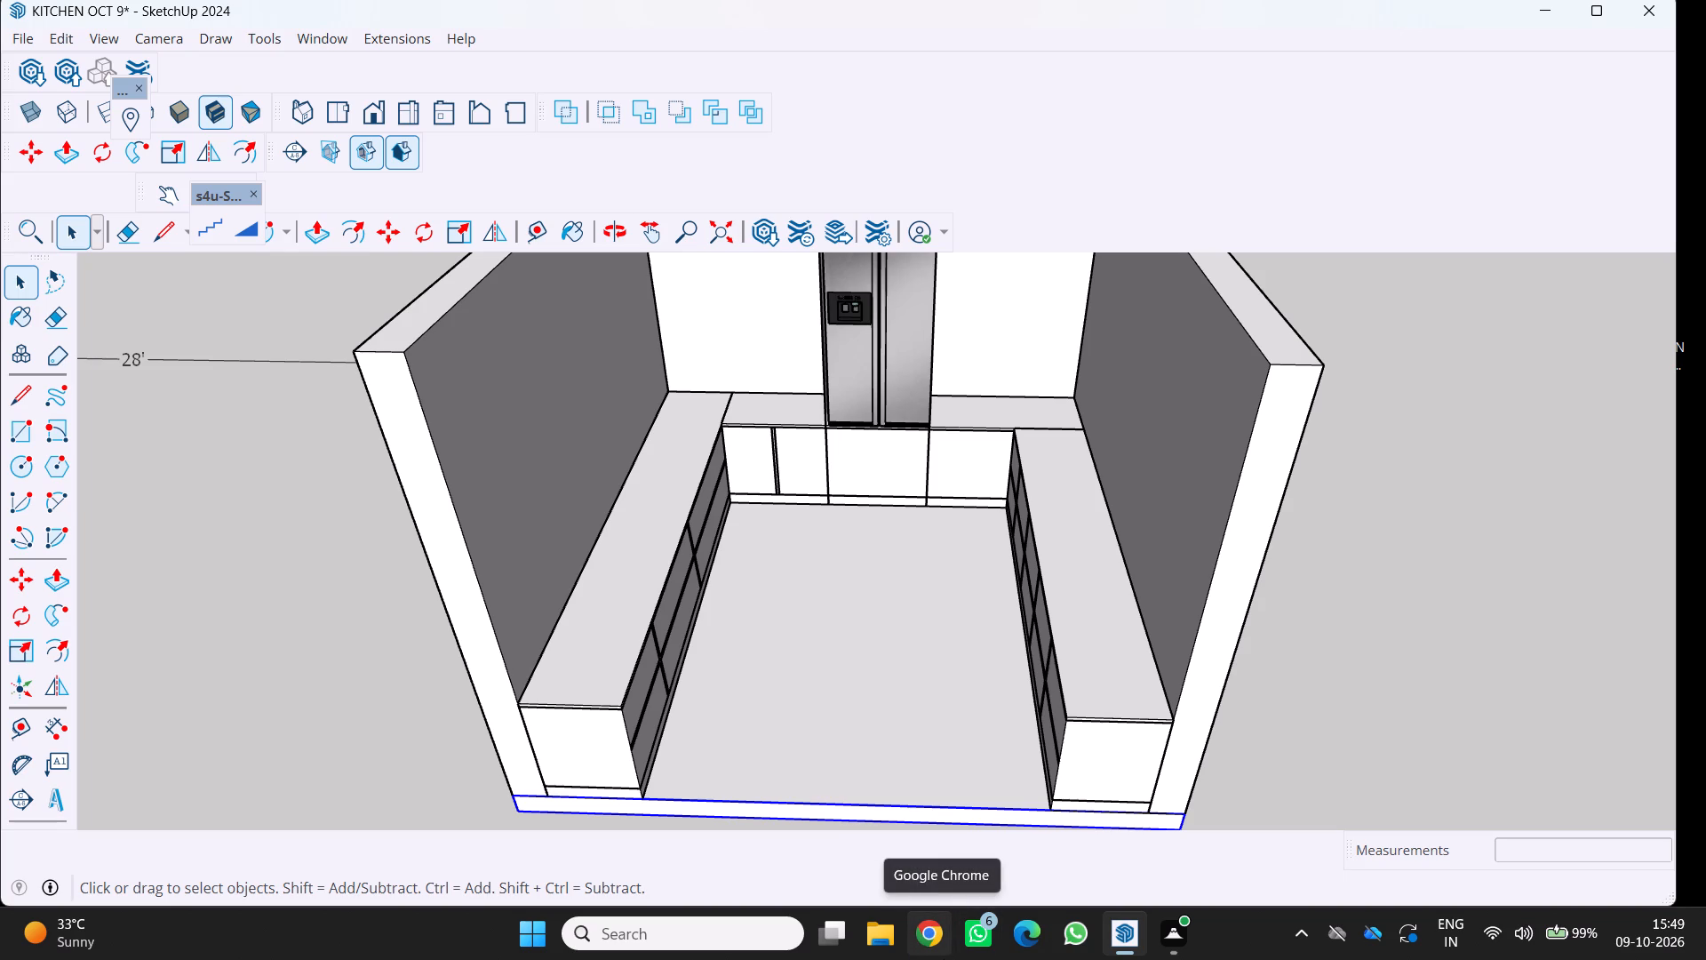
scroll(952, 959, down, 2)
middle_drag(1021, 548, 1117, 507)
scroll(991, 475, down, 1)
scroll(865, 429, up, 2)
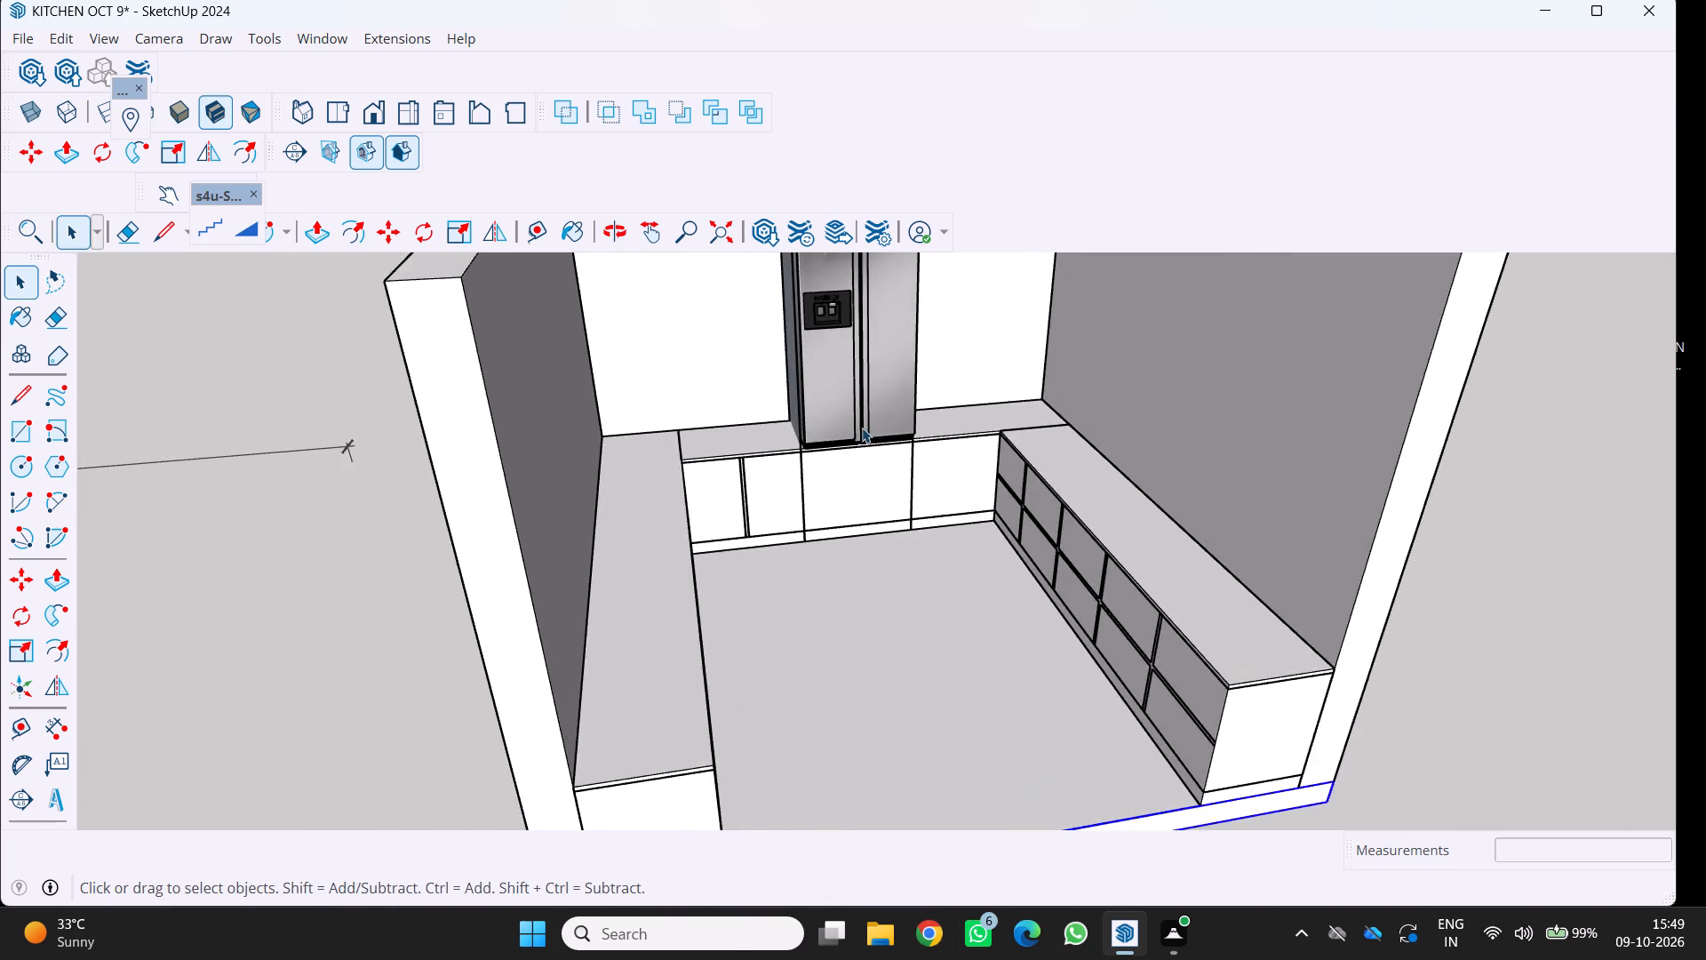
scroll(862, 428, up, 5)
scroll(834, 516, up, 1)
scroll(969, 525, up, 3)
middle_click(969, 525)
middle_drag(967, 525, 946, 496)
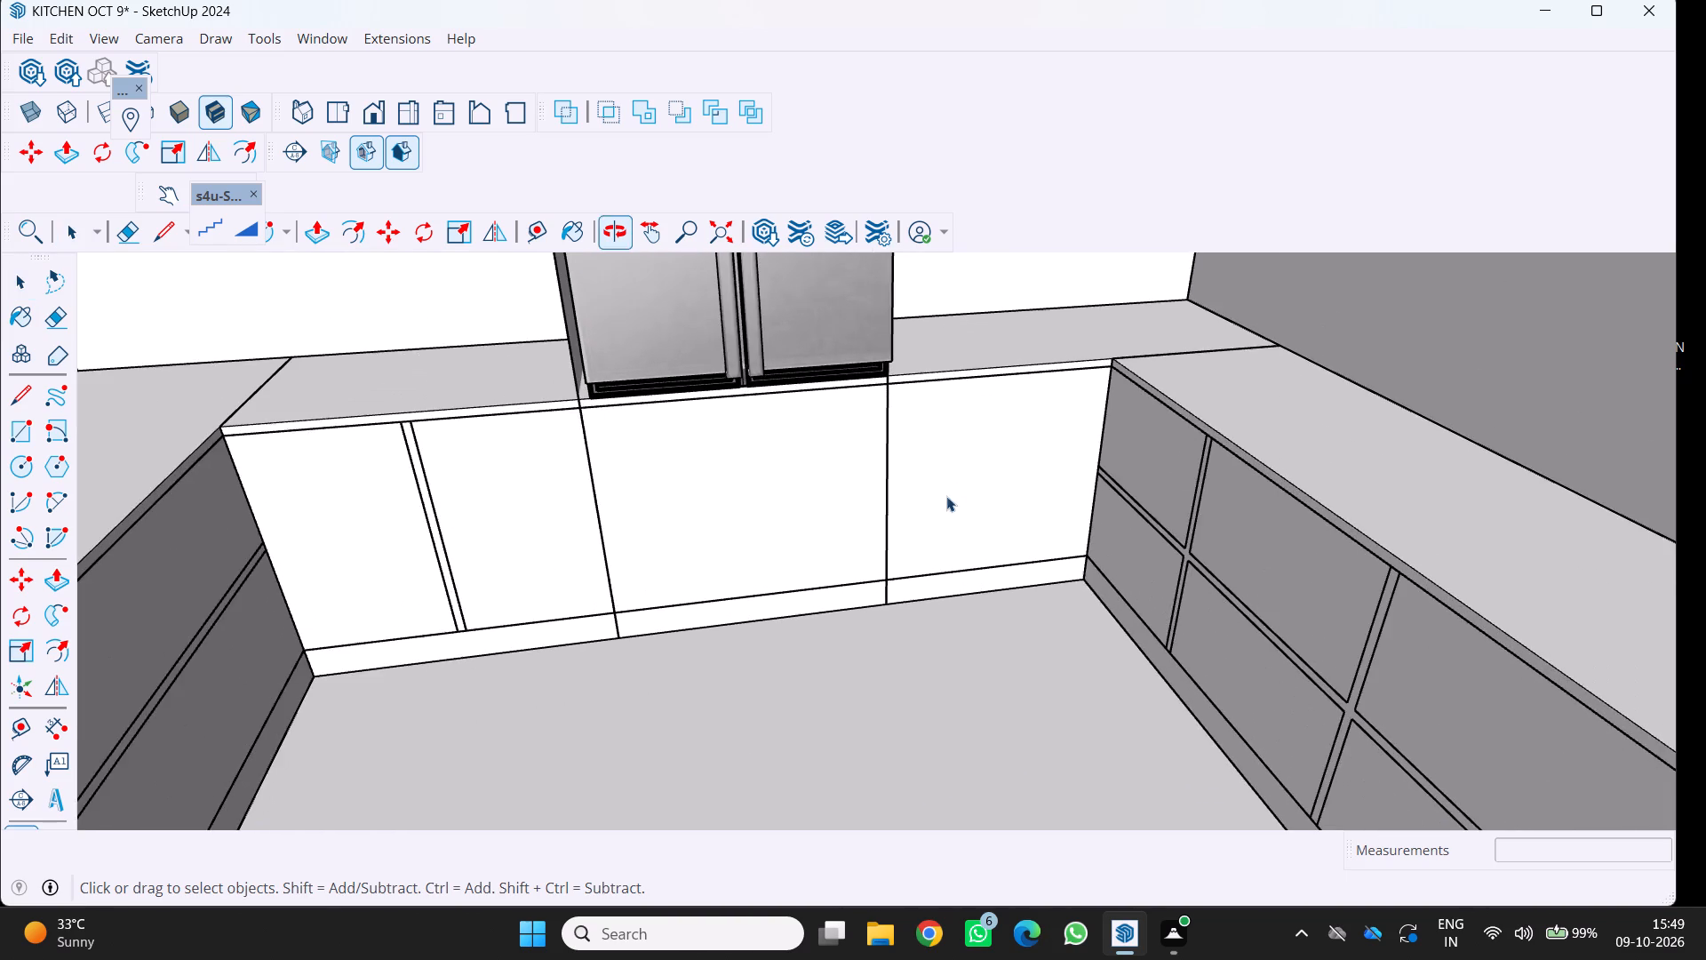
middle_drag(946, 496, 946, 488)
middle_click(946, 488)
middle_click(946, 488)
scroll(890, 575, down, 3)
middle_drag(734, 644, 700, 581)
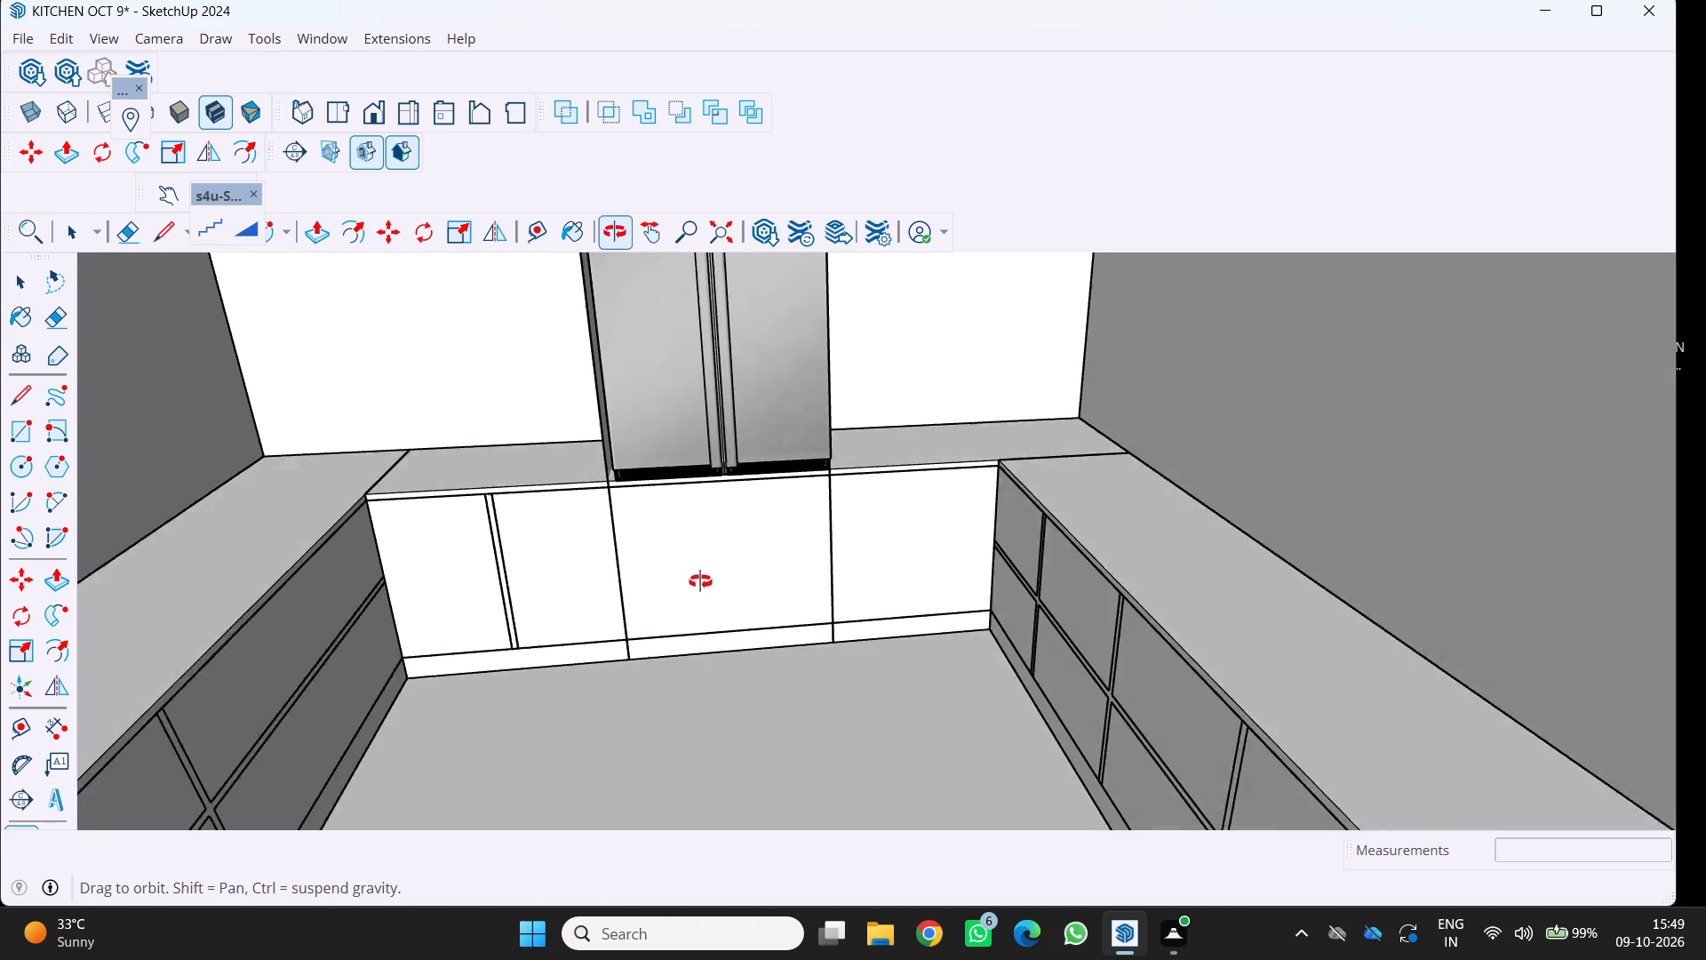
middle_drag(700, 581, 690, 563)
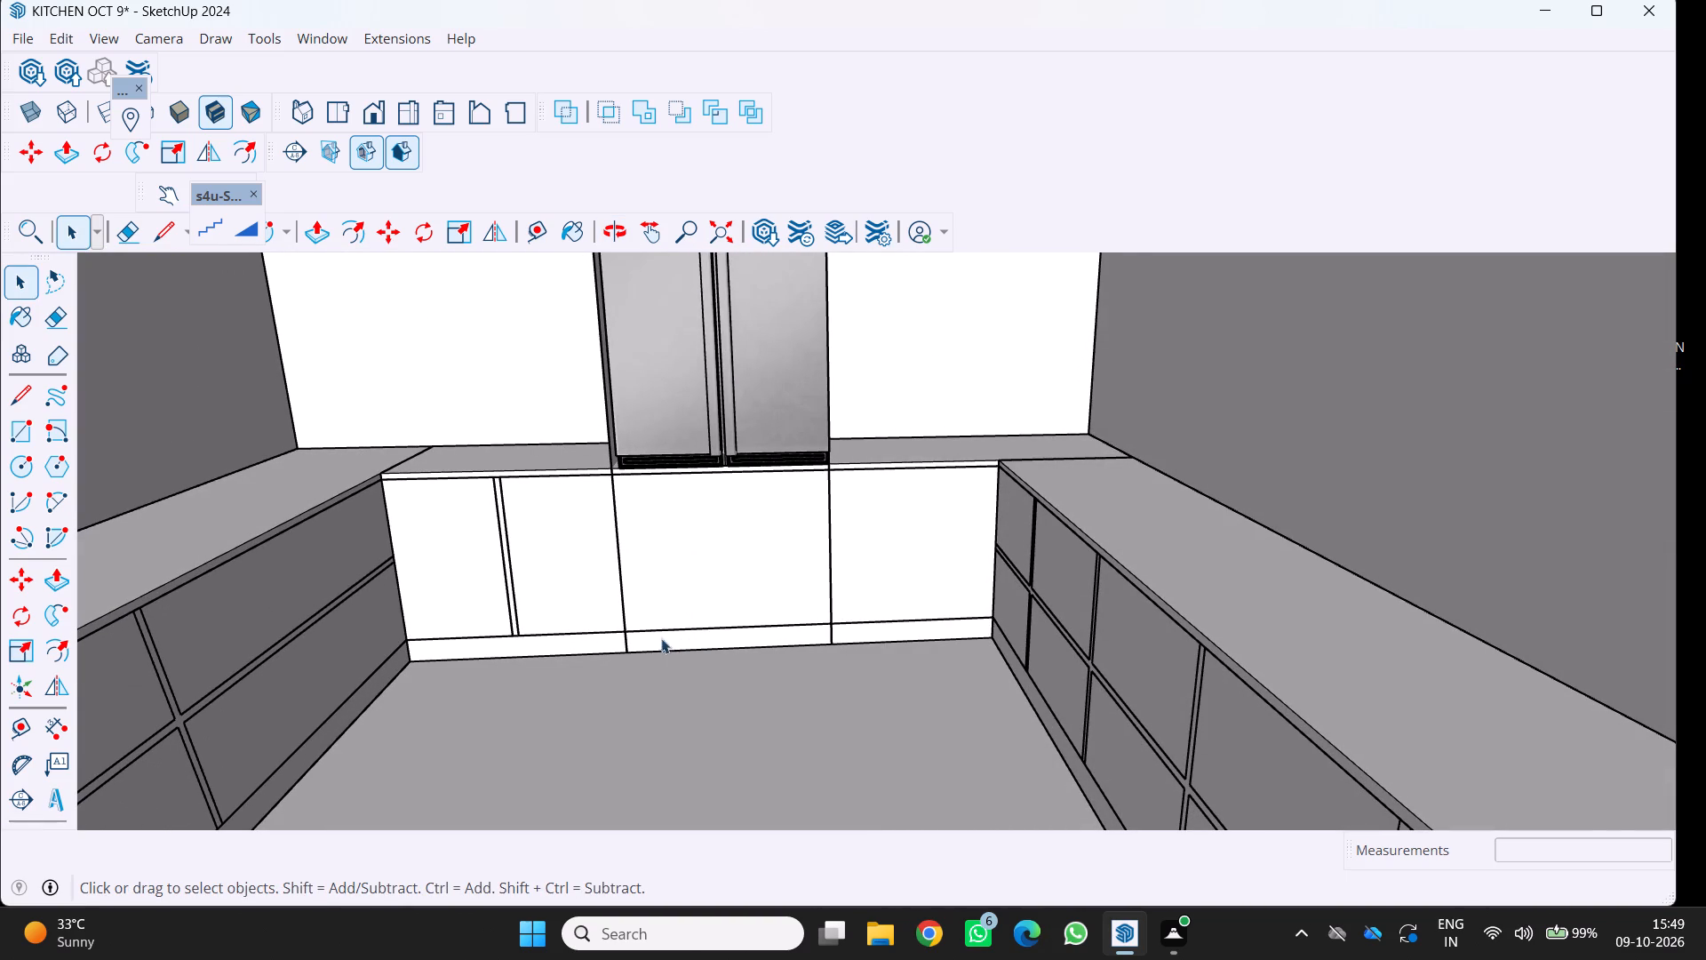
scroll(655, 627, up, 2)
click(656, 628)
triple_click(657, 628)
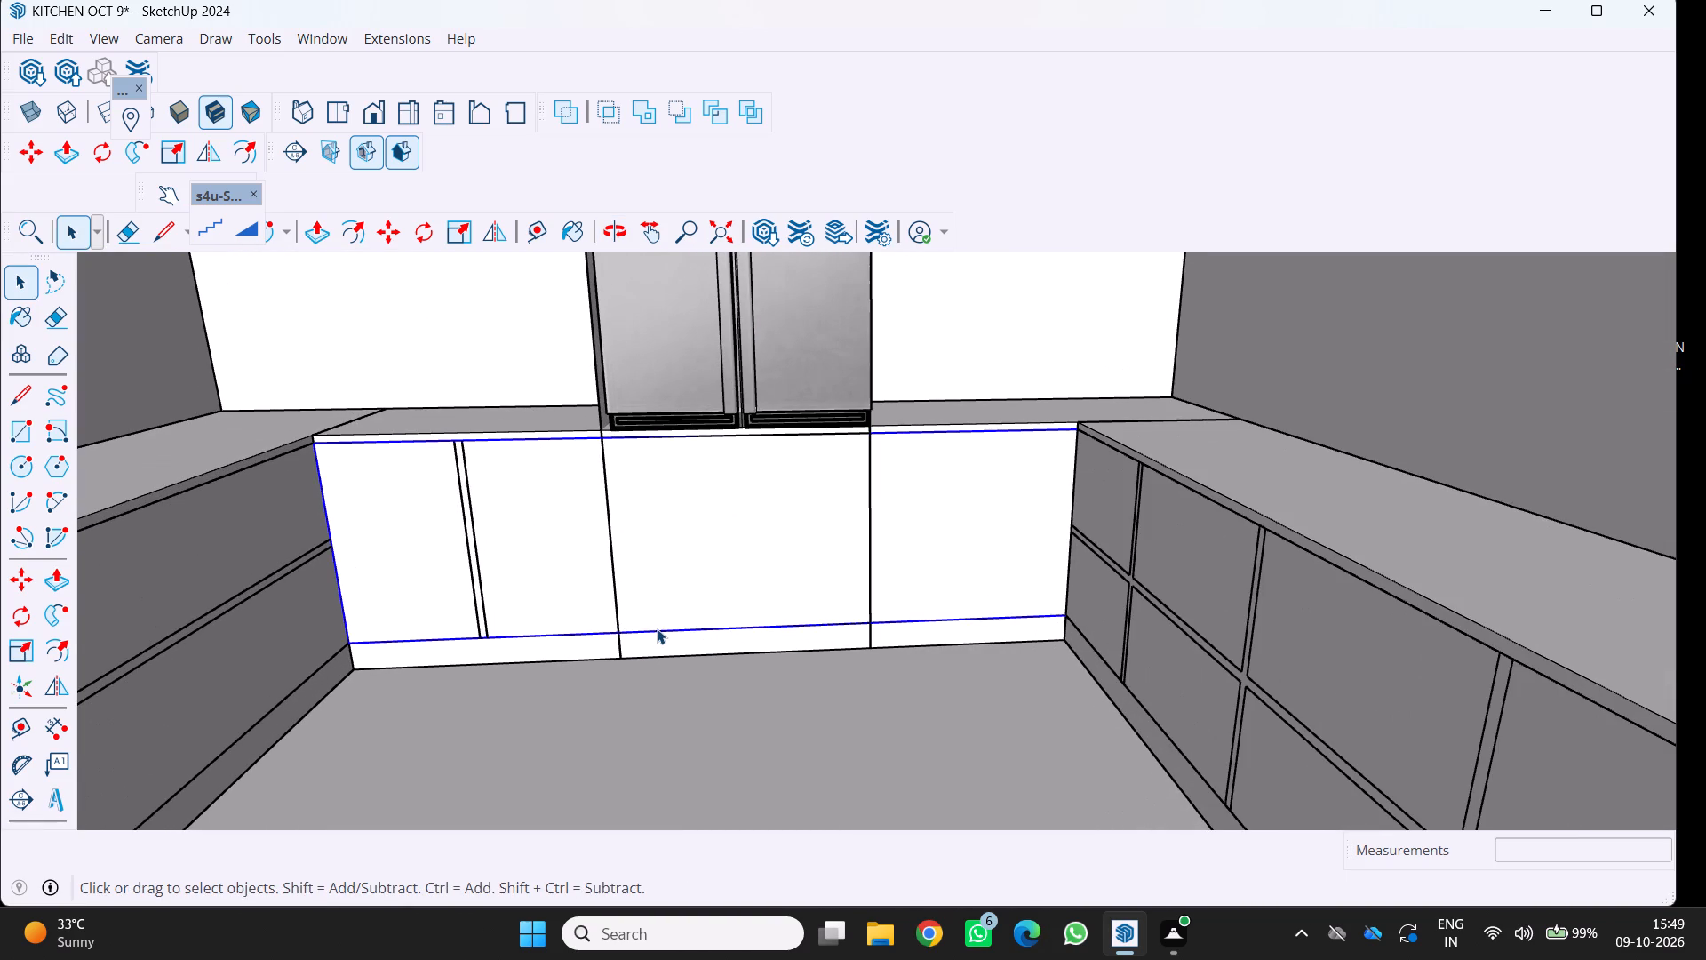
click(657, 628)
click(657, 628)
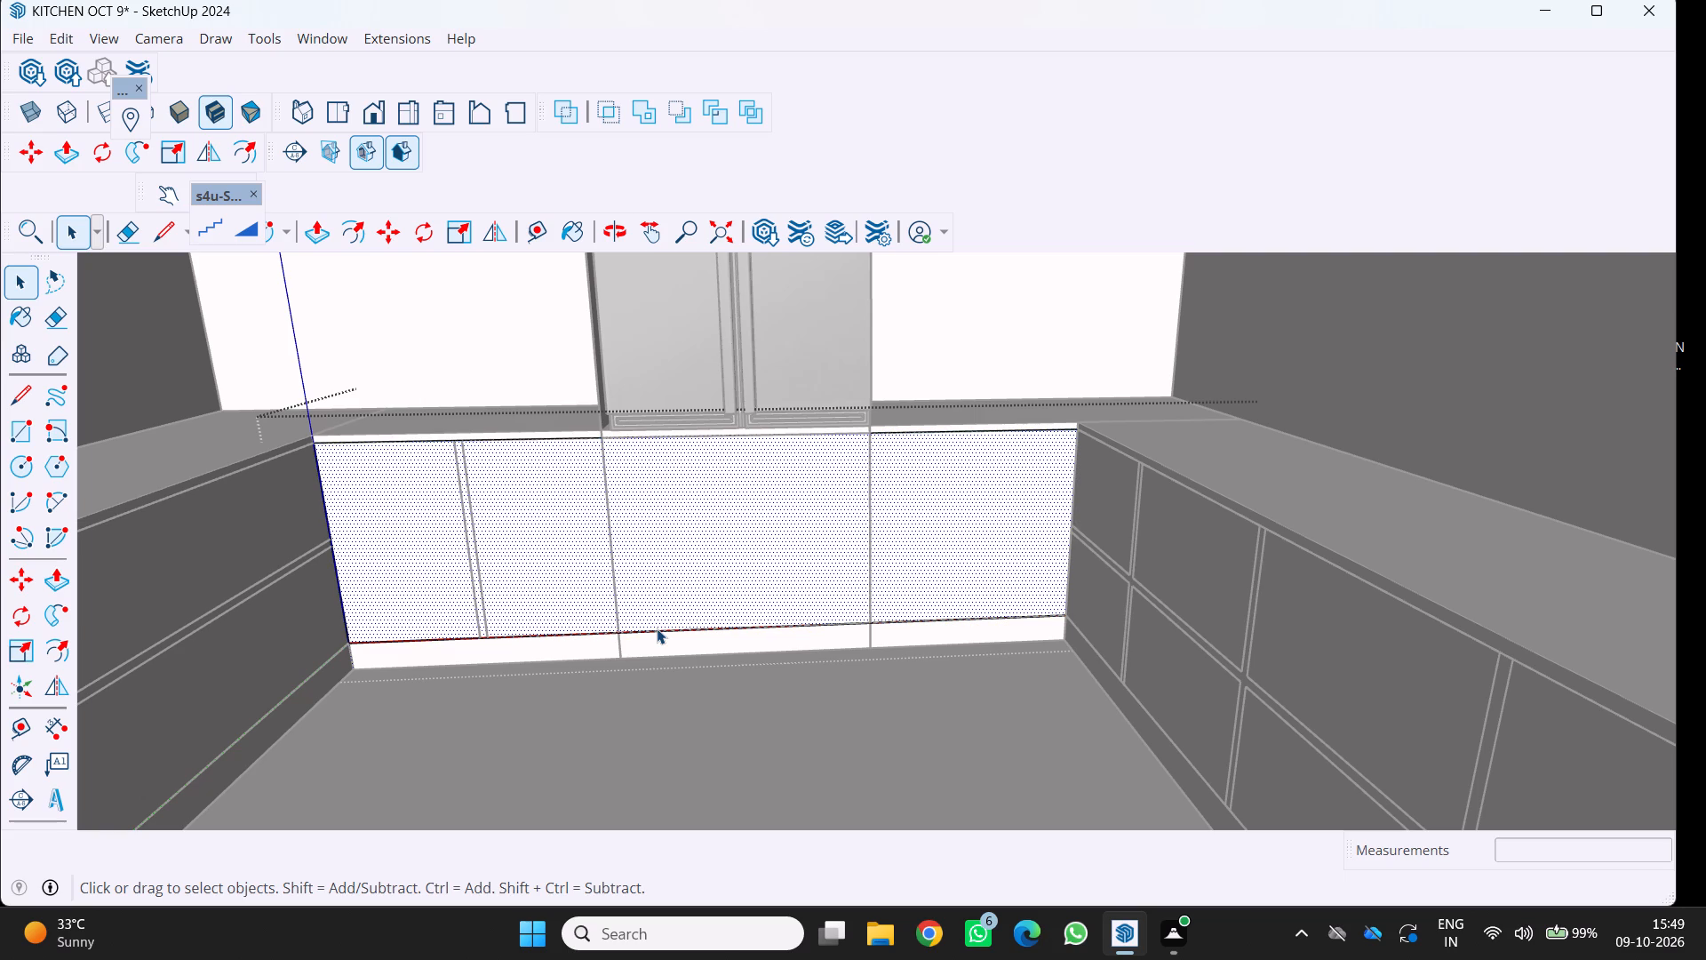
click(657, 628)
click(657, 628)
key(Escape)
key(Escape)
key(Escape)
Examine the whole U-shaped kitchen from several angles, including the fridge housing, walls and base unit runs.
scroll(657, 628, down, 12)
middle_drag(658, 629, 670, 633)
middle_drag(673, 634, 748, 584)
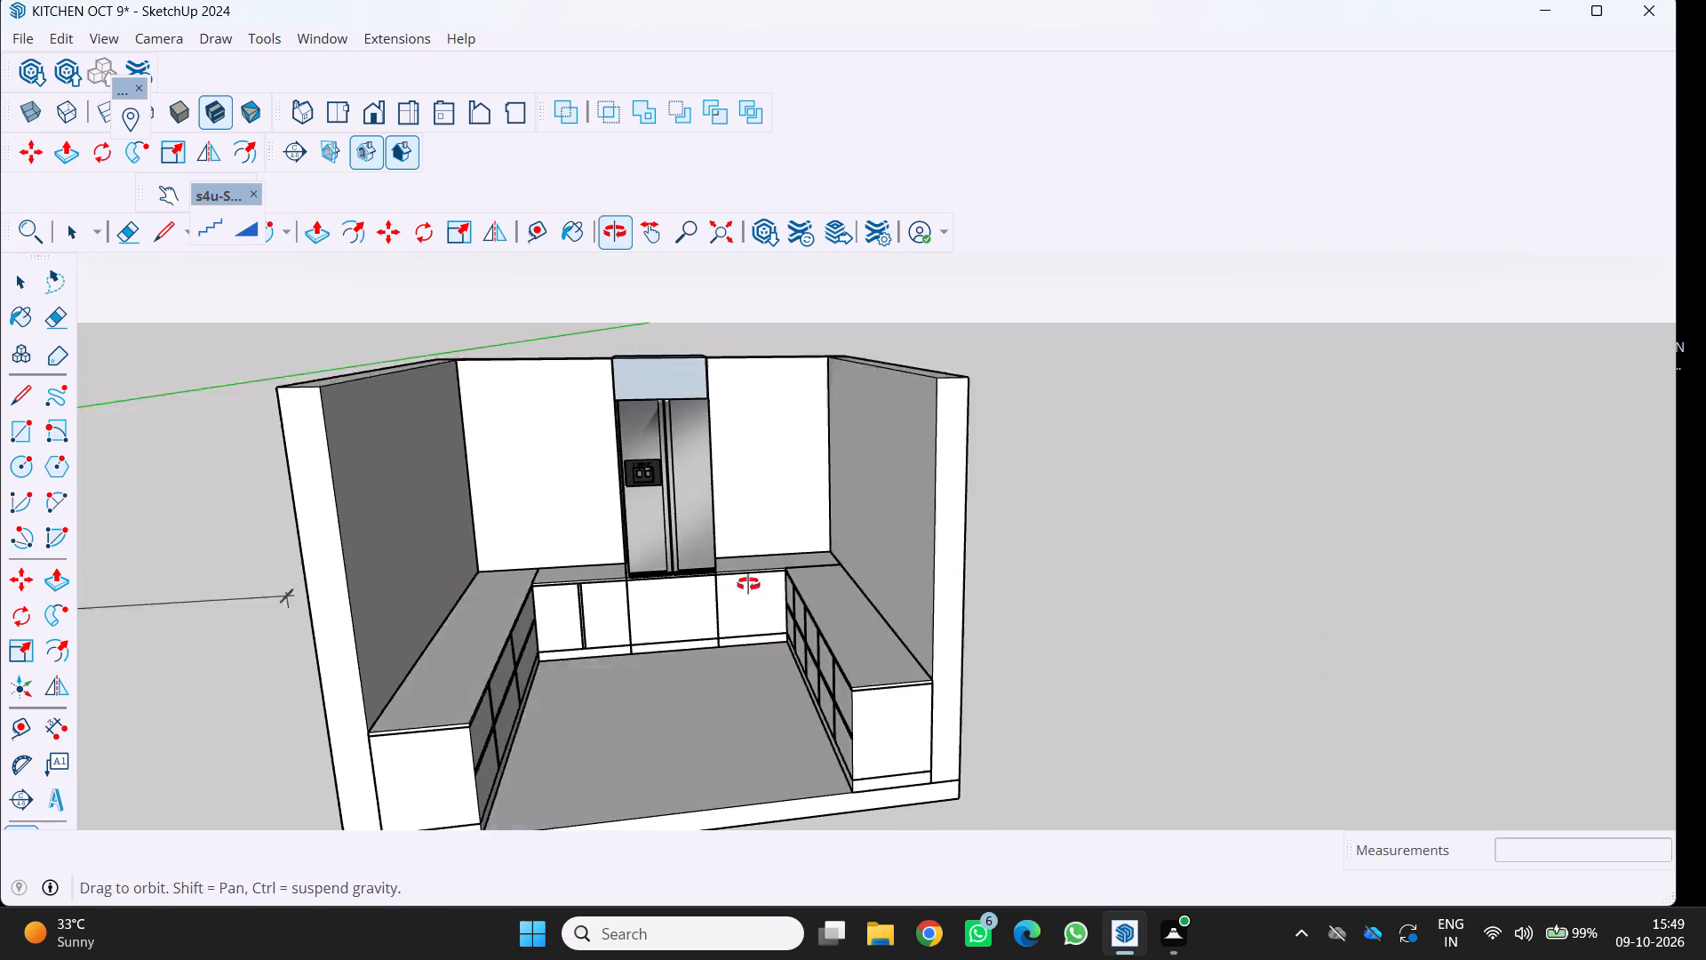
middle_drag(748, 584, 757, 575)
middle_click(757, 575)
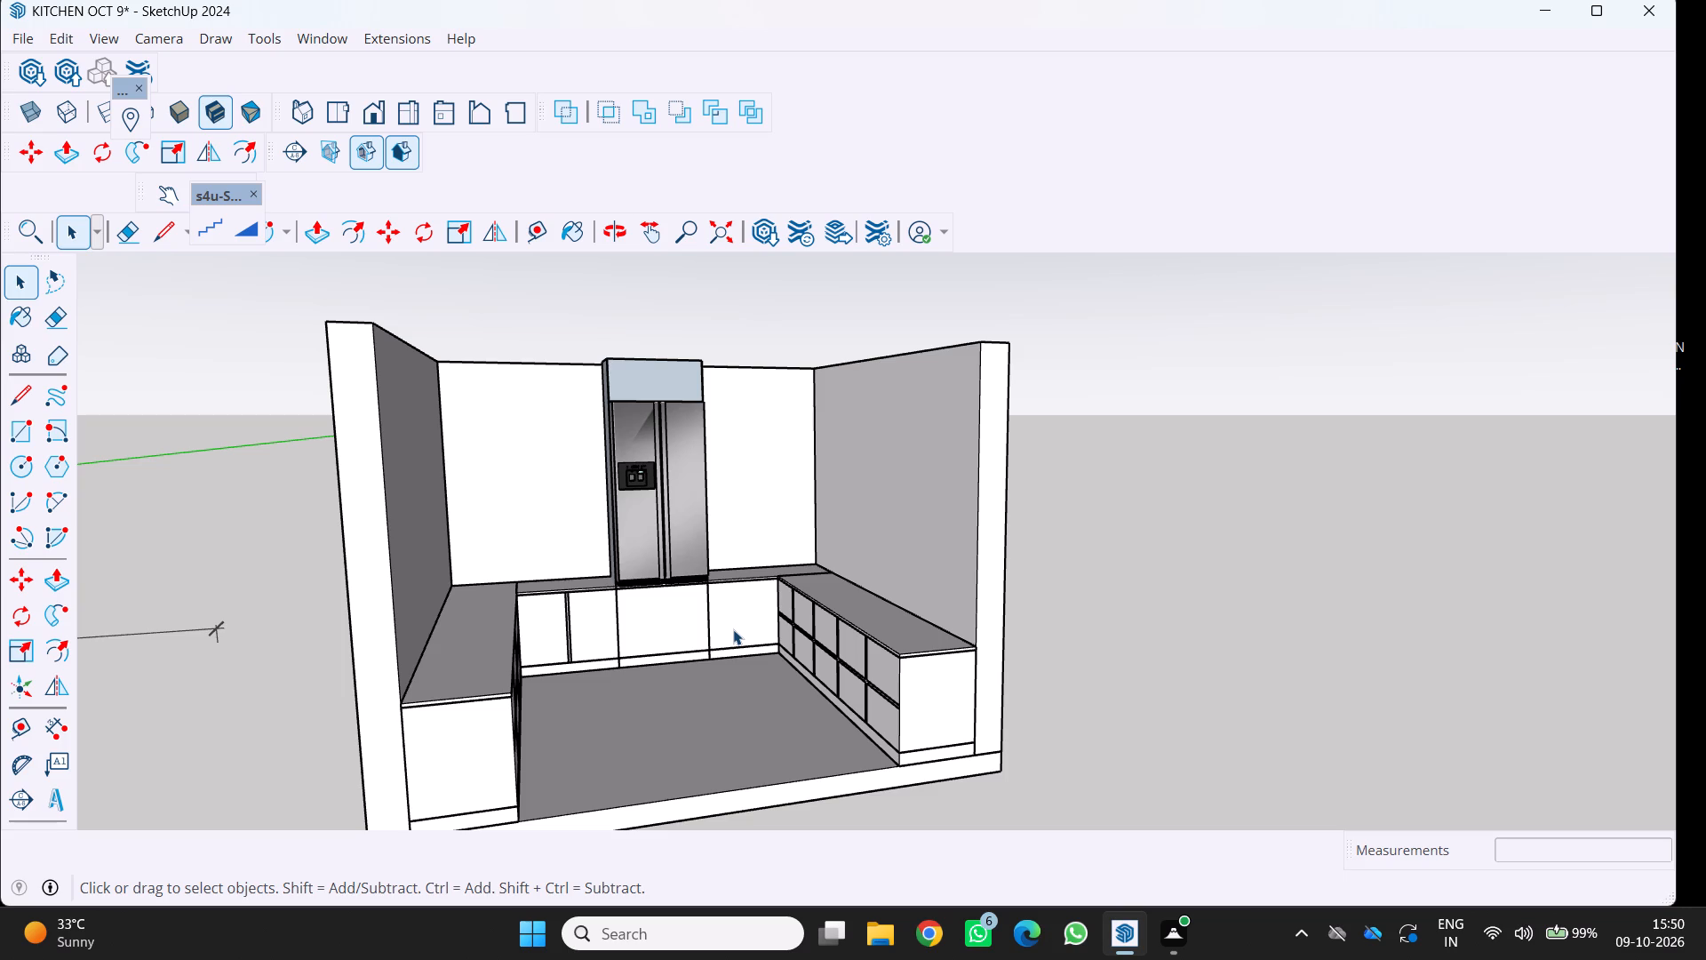
middle_drag(699, 625, 701, 750)
scroll(697, 750, up, 1)
scroll(722, 618, up, 1)
middle_drag(729, 626, 690, 670)
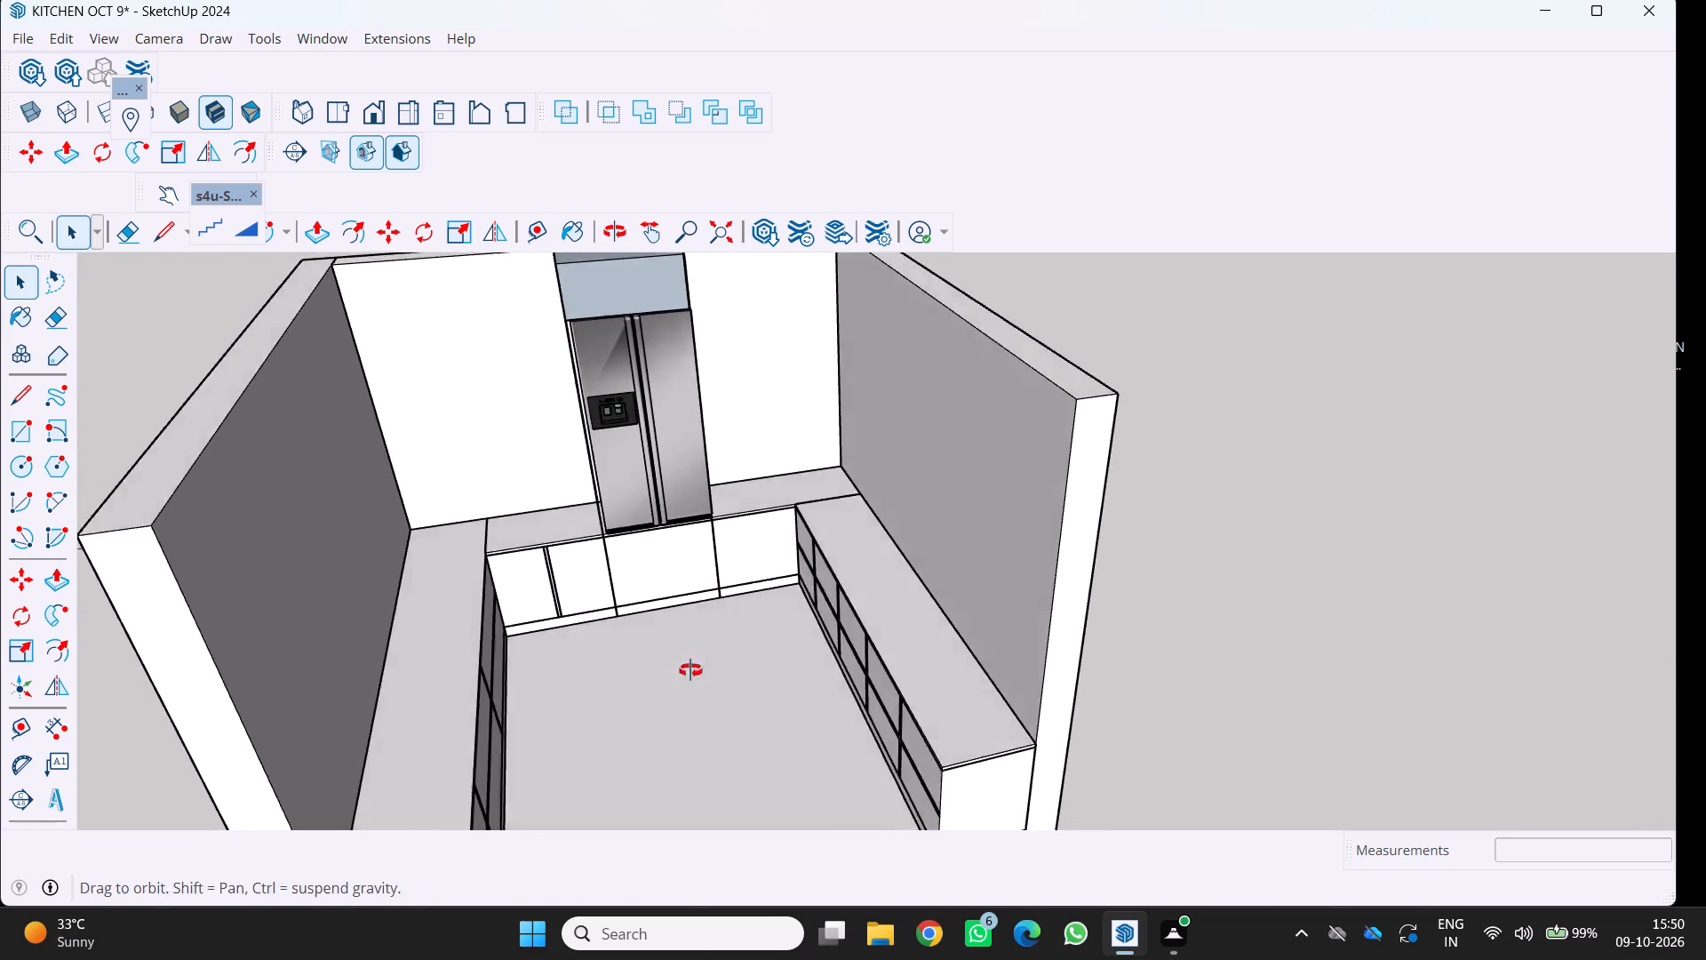
middle_drag(690, 670, 655, 692)
scroll(650, 692, down, 4)
middle_click(674, 637)
middle_click(674, 637)
middle_click(675, 641)
middle_drag(661, 650, 604, 686)
middle_click(604, 686)
middle_click(604, 686)
scroll(1054, 540, down, 3)
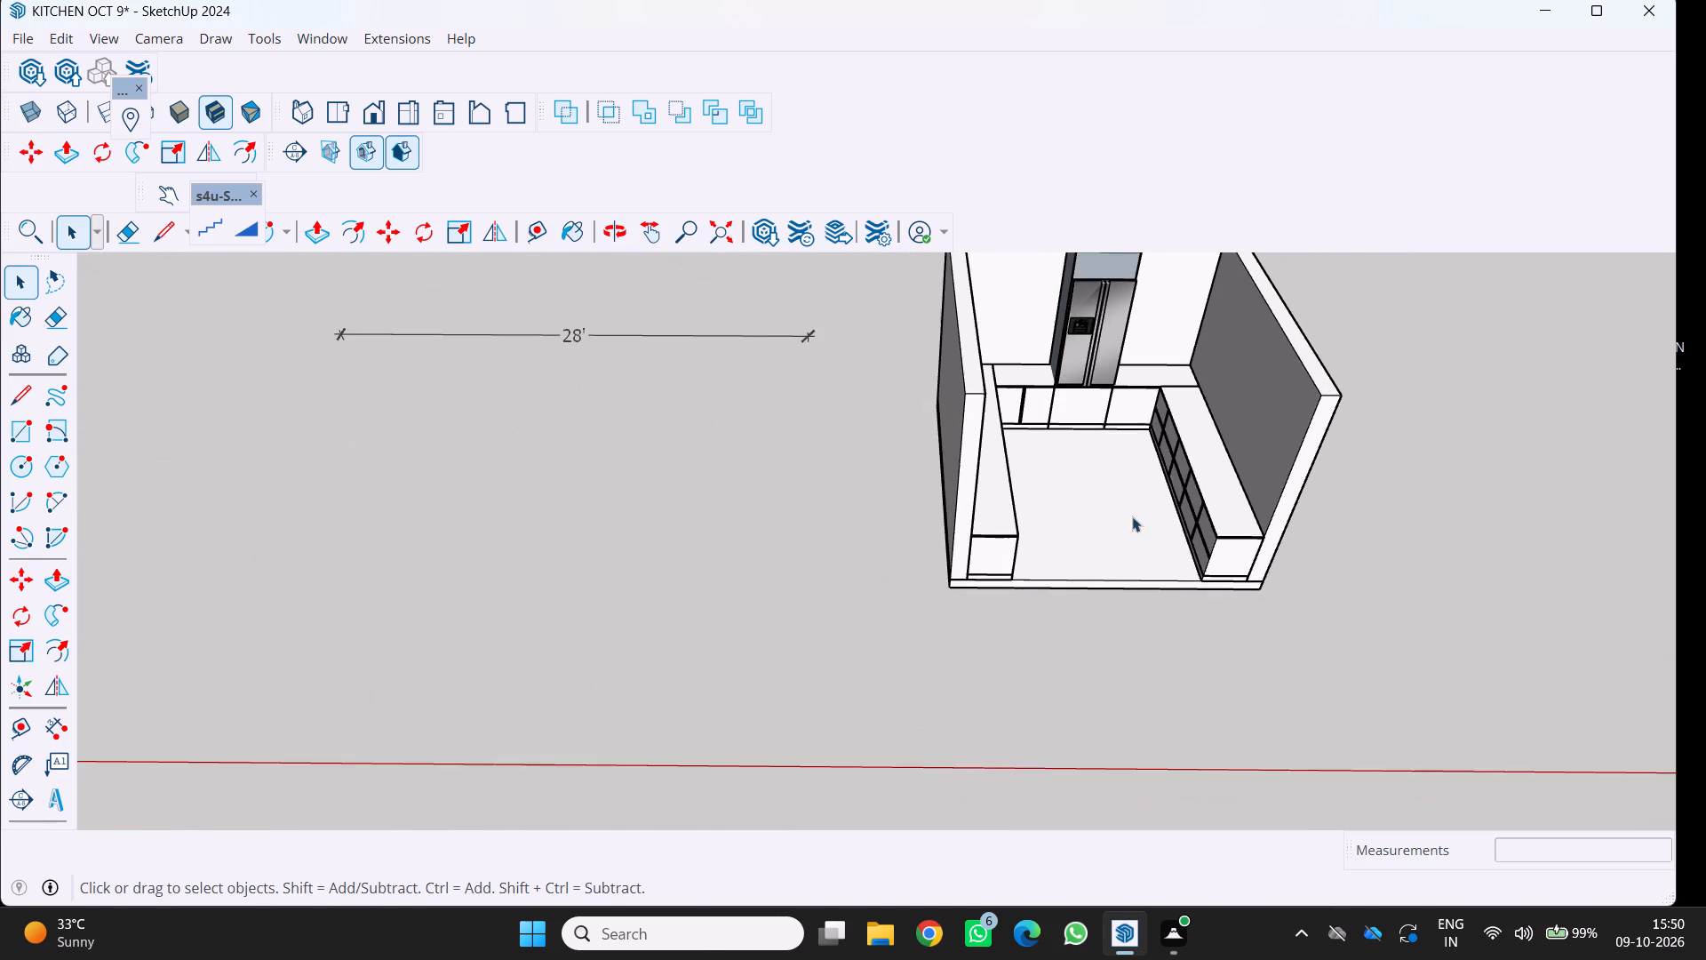
middle_drag(1123, 509, 1115, 507)
middle_drag(1106, 500, 1028, 401)
middle_click(1025, 399)
middle_drag(1019, 395, 1011, 390)
middle_drag(1008, 389, 1000, 387)
middle_click(981, 387)
scroll(1111, 355, up, 4)
middle_drag(1105, 350, 1111, 316)
middle_drag(1111, 316, 1112, 296)
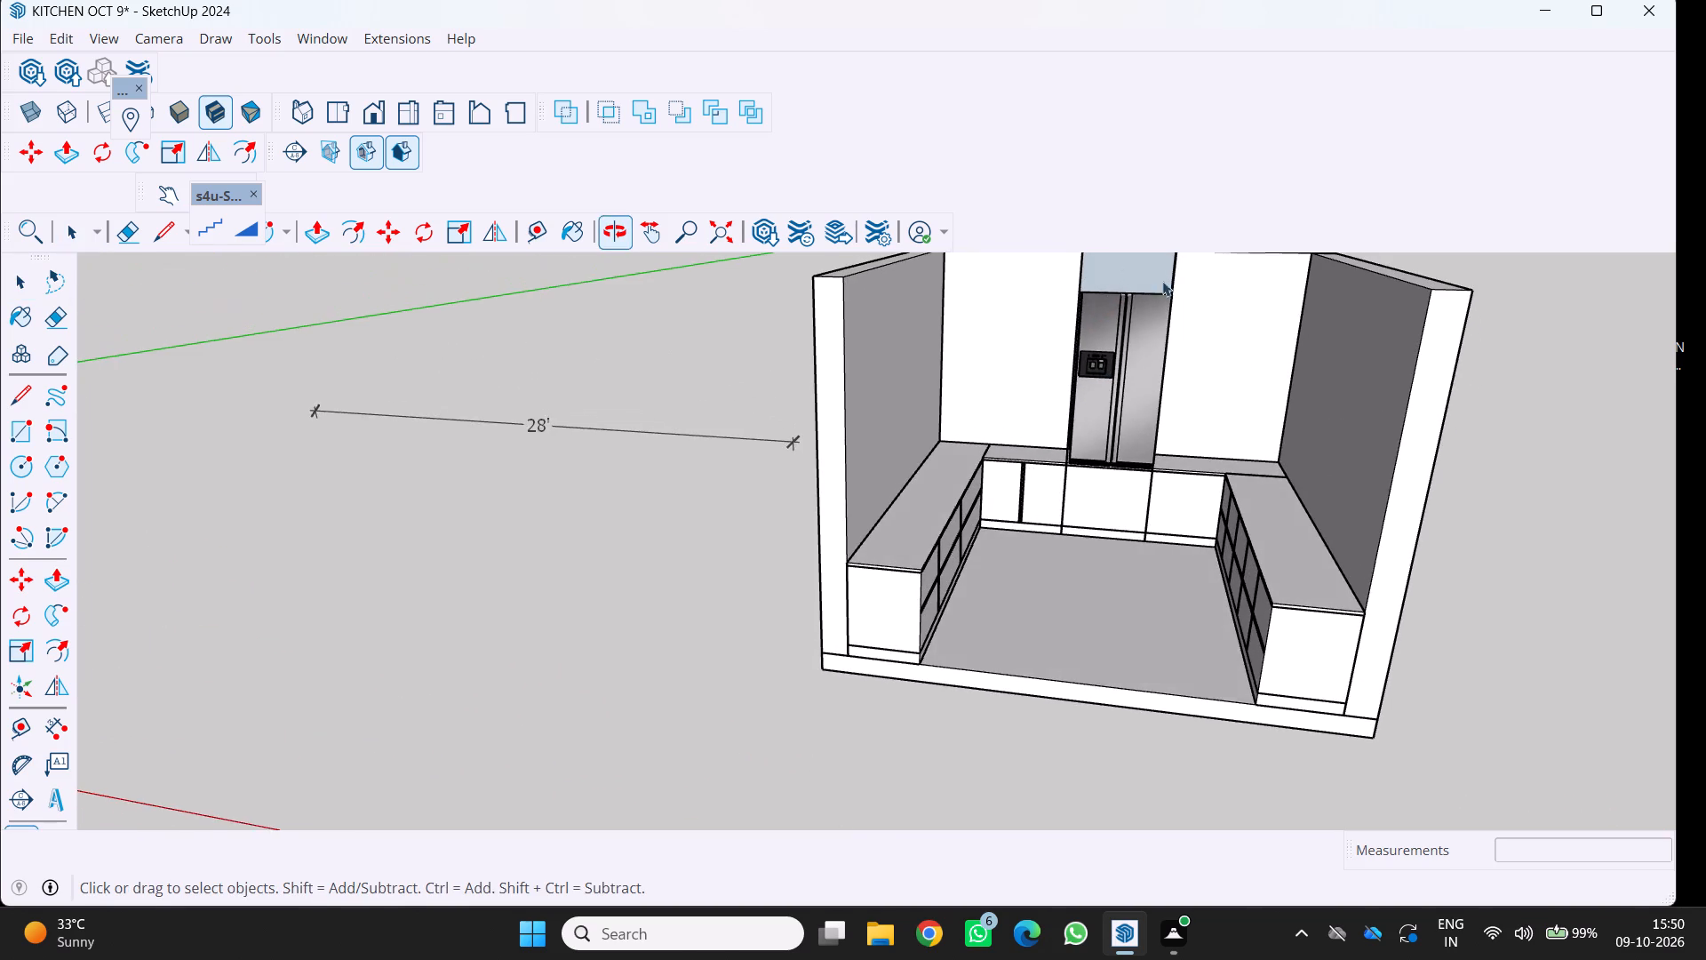
scroll(1200, 298, up, 1)
scroll(1214, 320, down, 4)
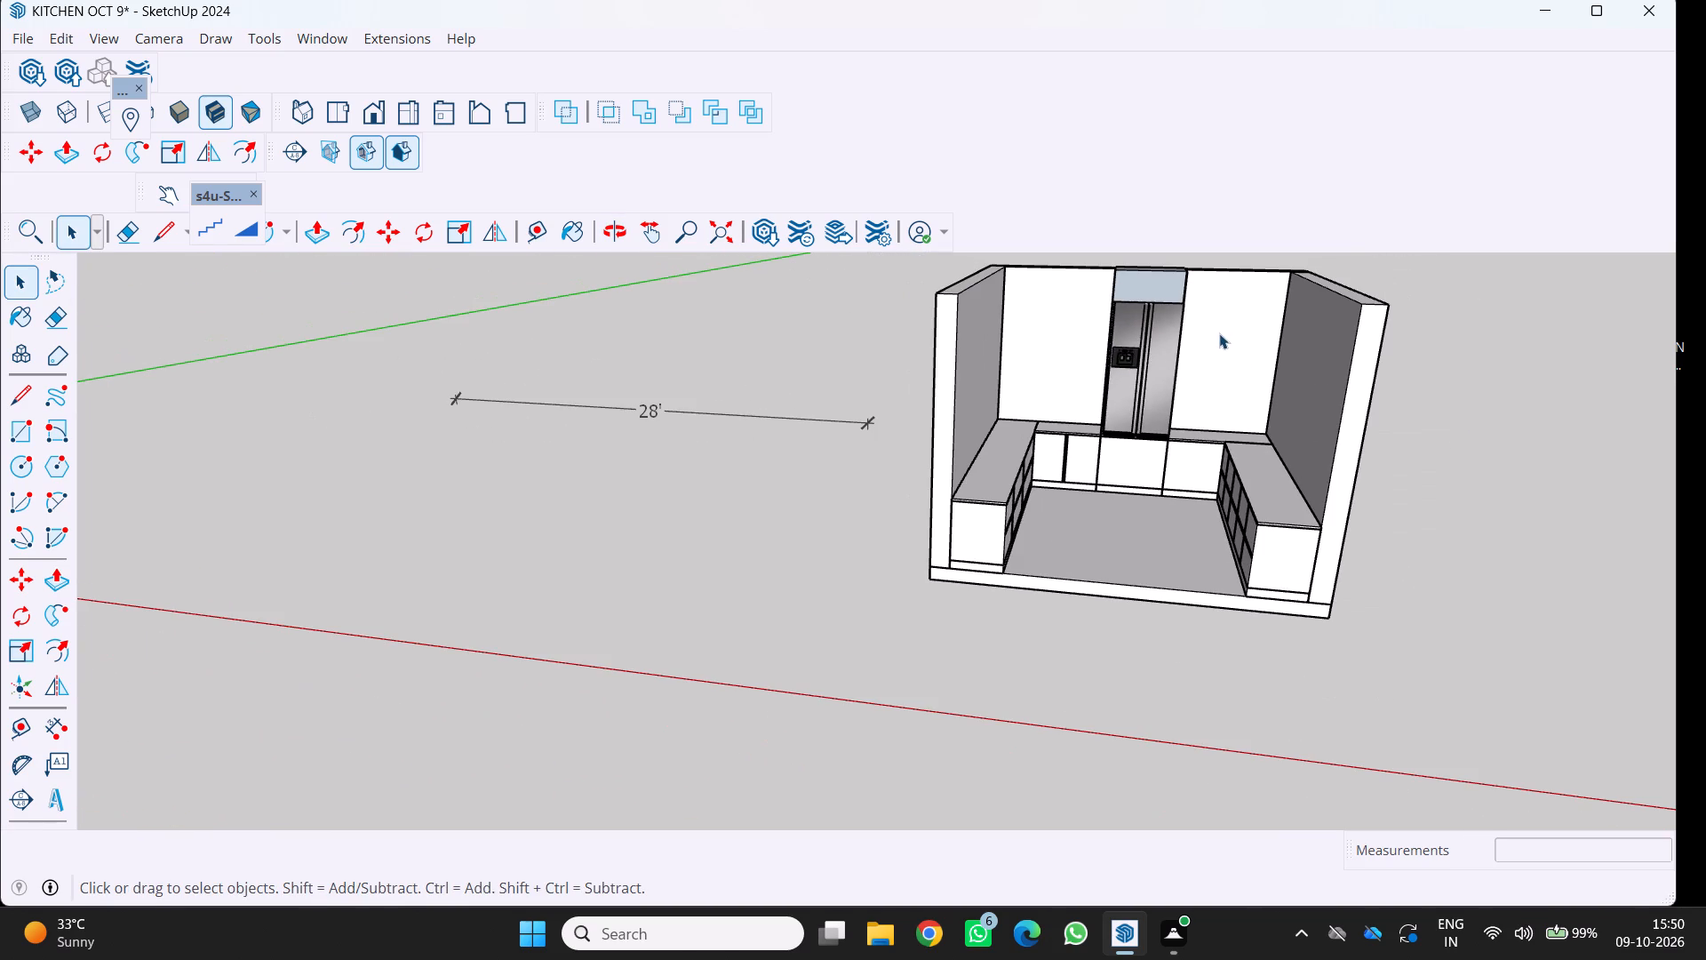
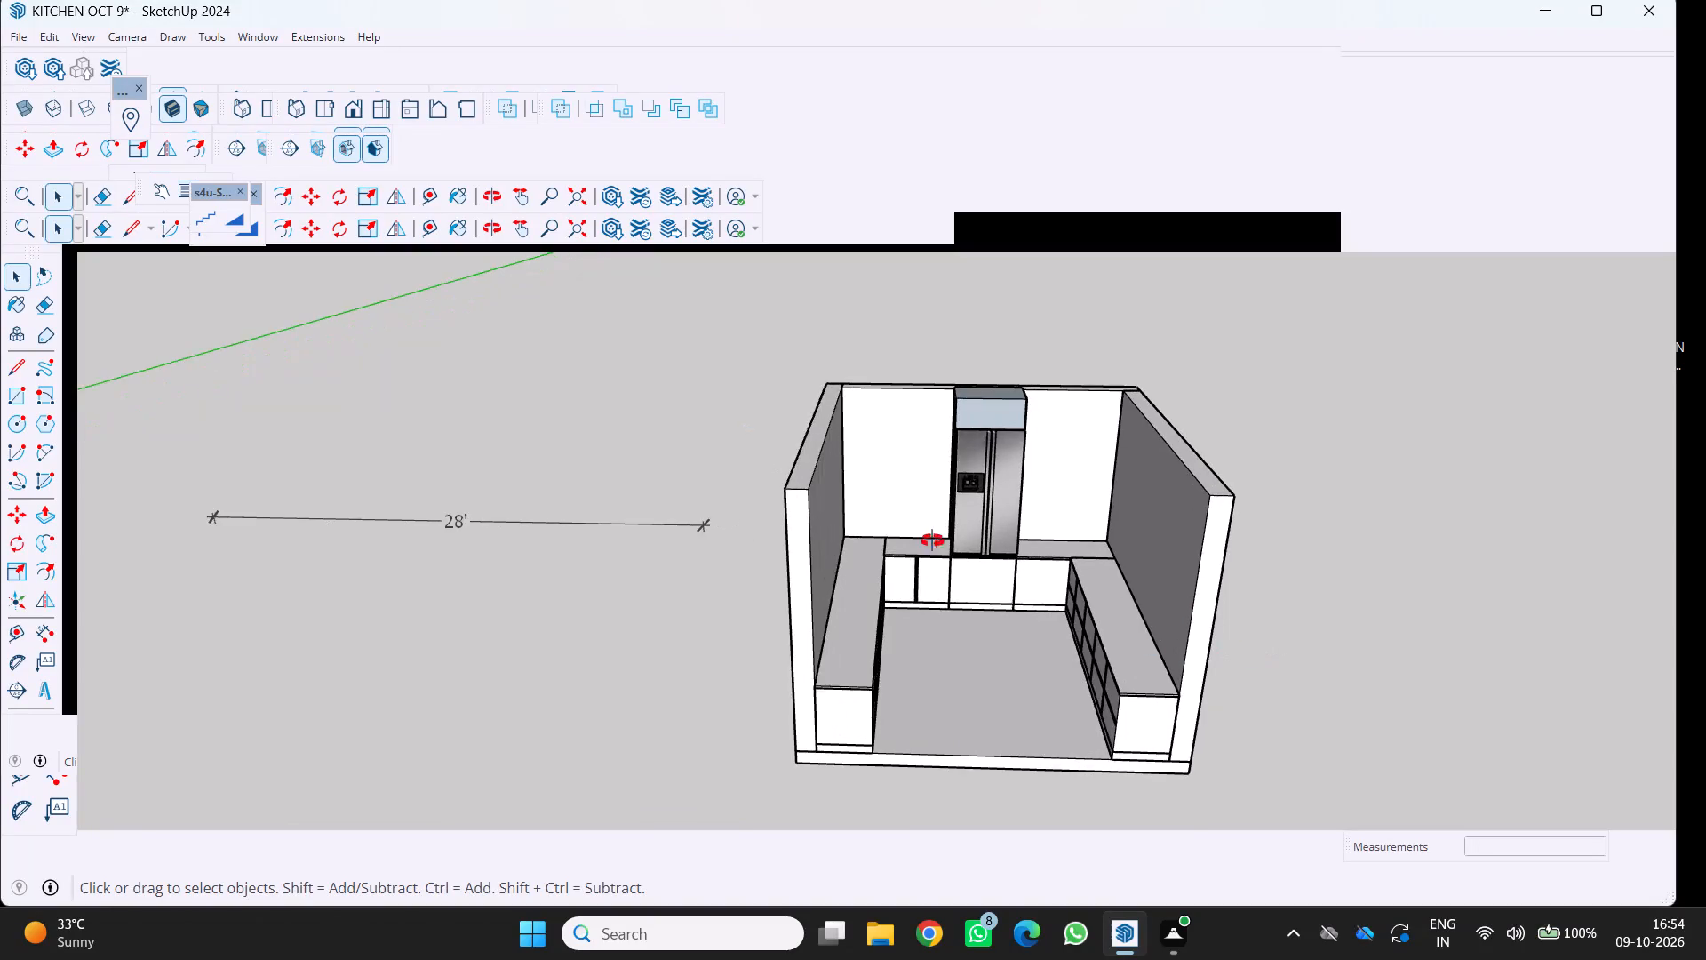
Move the refrigerator down 2' 4" from countertop level so its base rests on the cabinet plinth.
middle_drag(932, 540, 842, 478)
scroll(1103, 529, up, 6)
middle_drag(706, 596, 735, 617)
middle_click(735, 617)
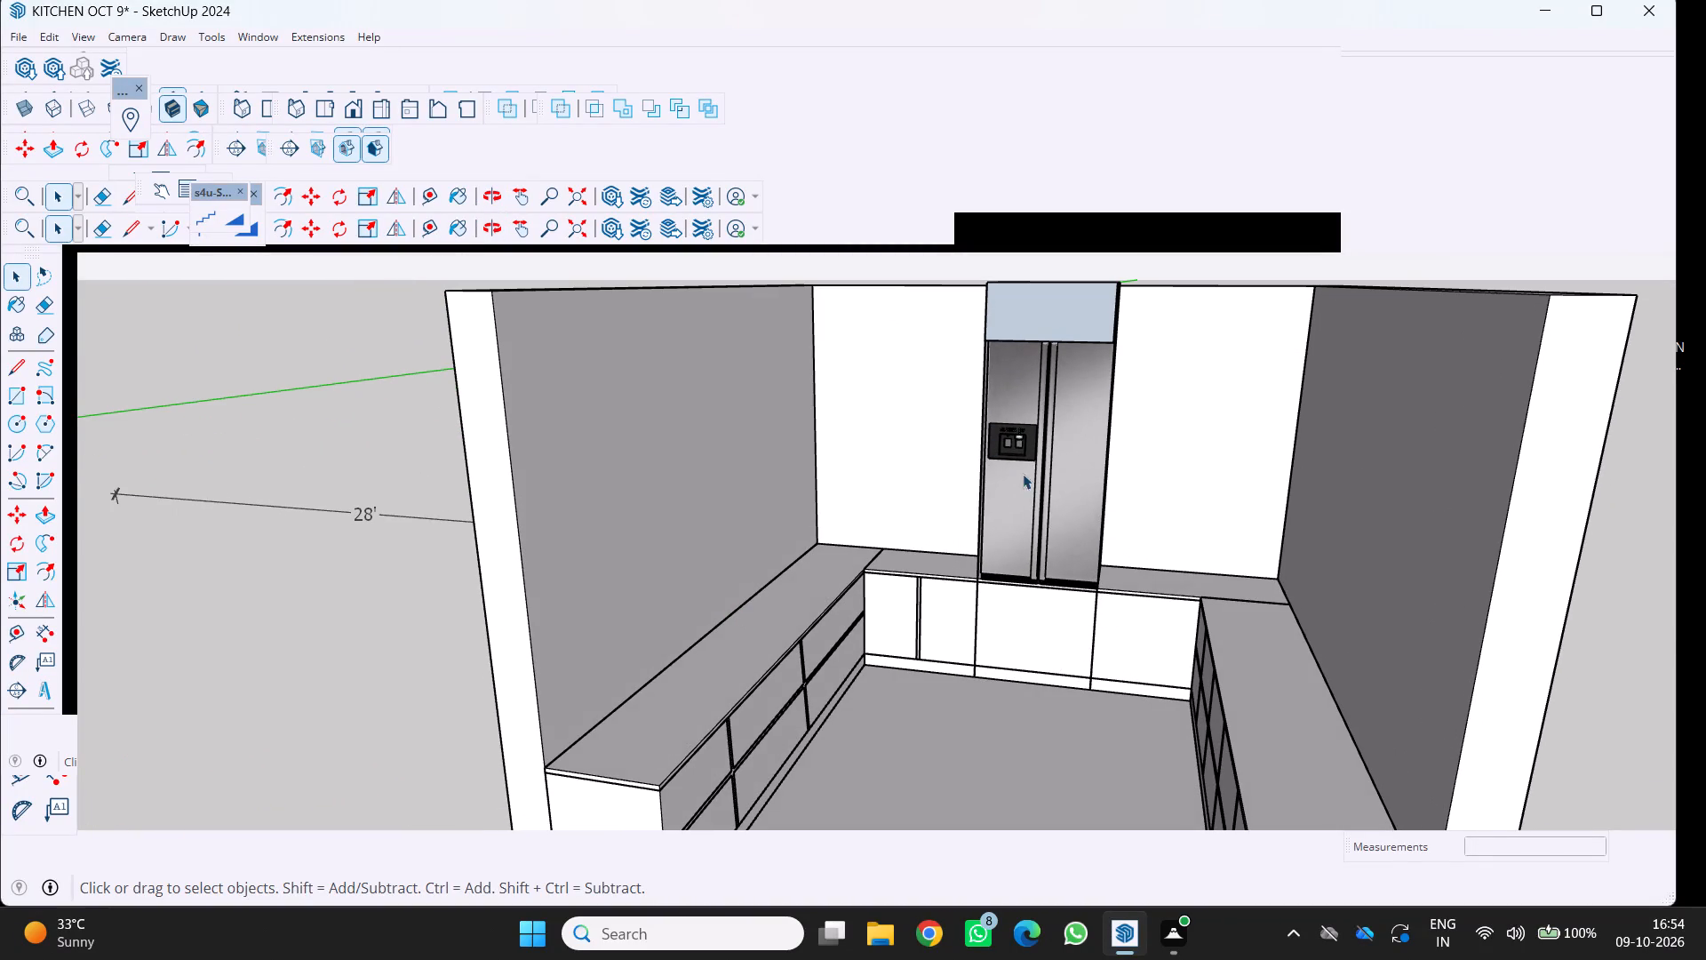
double_click(1027, 470)
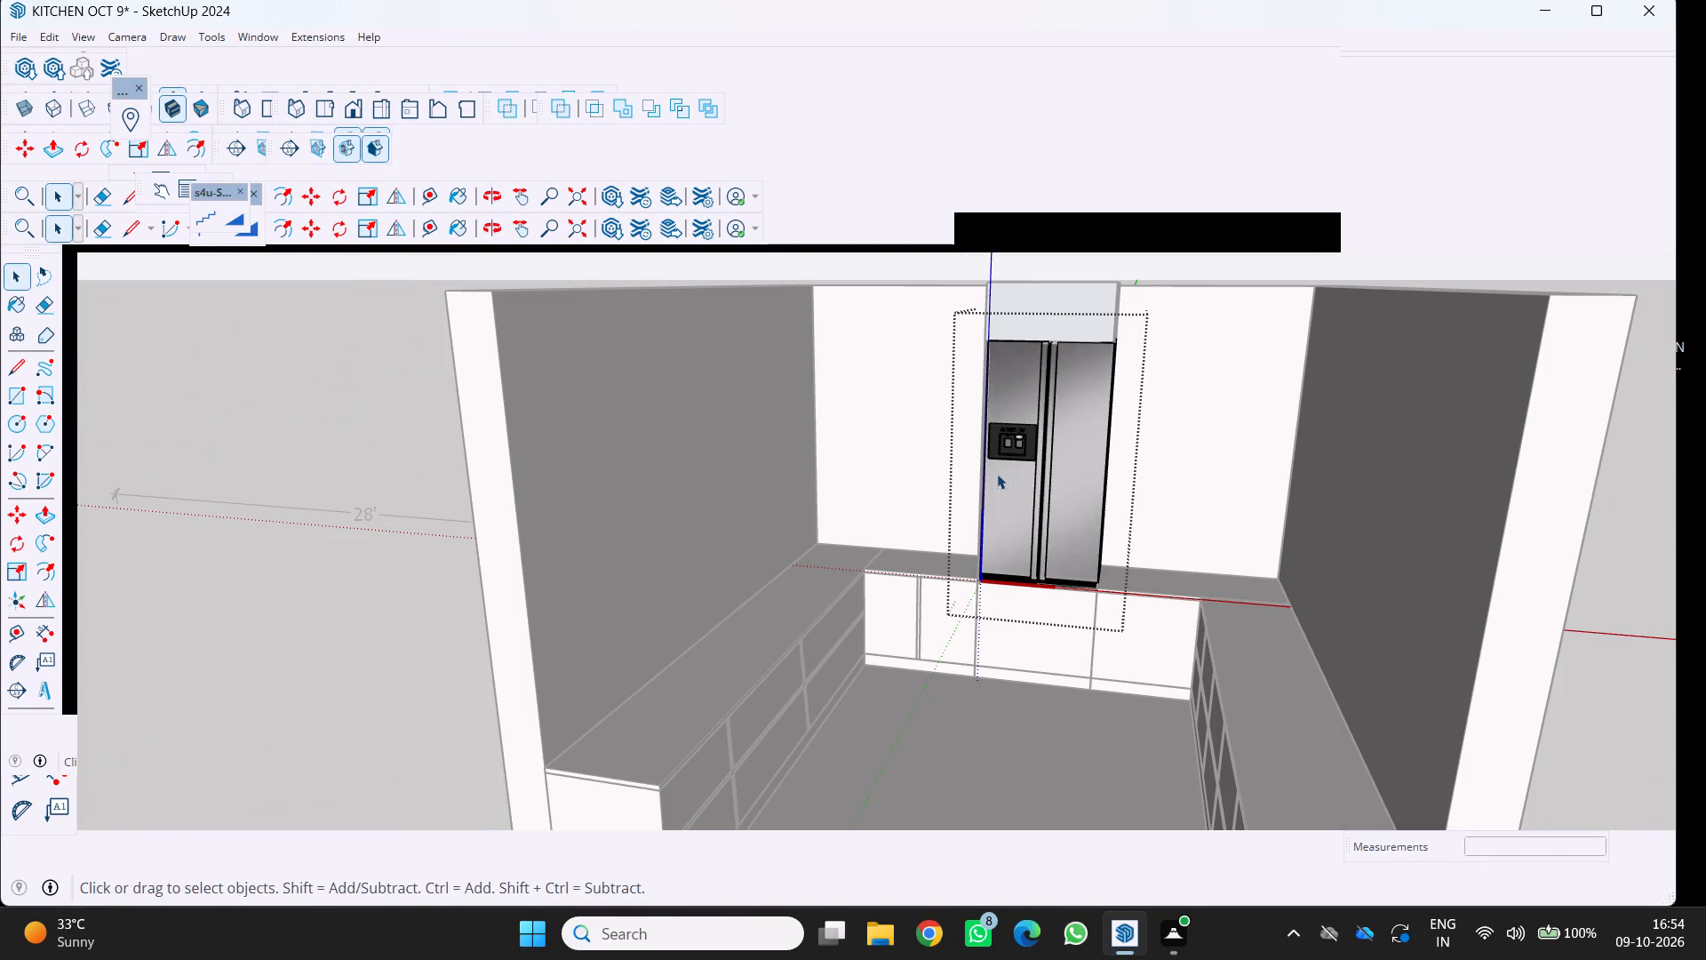
key(Delete)
click(1074, 459)
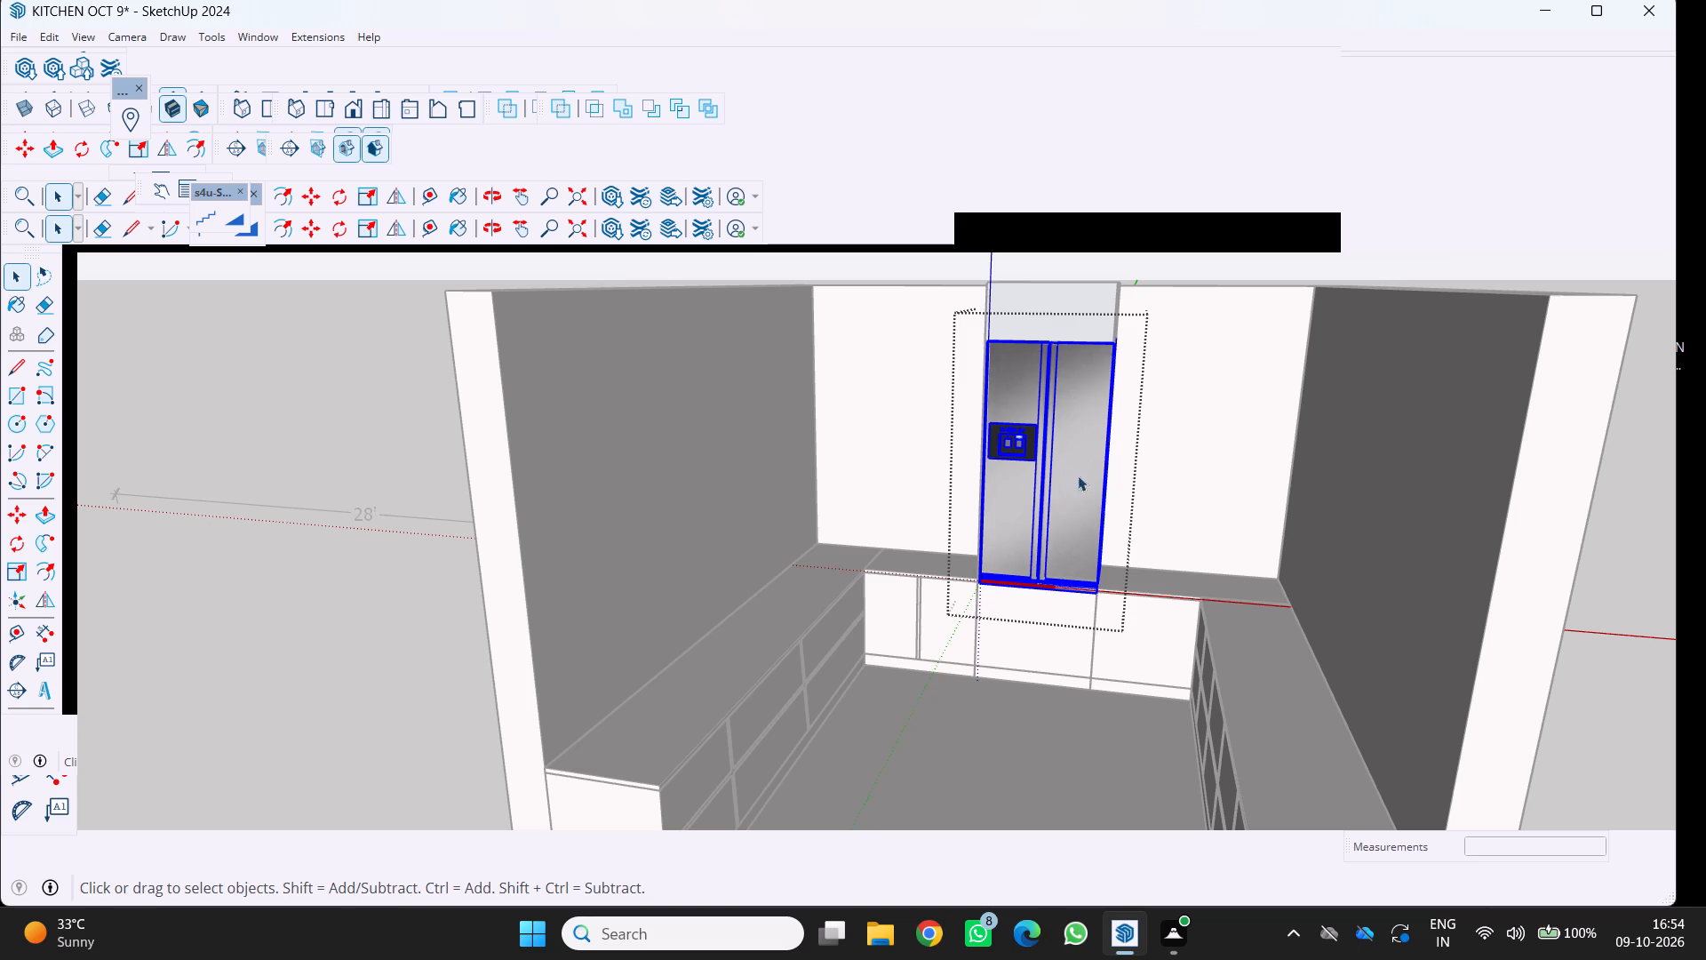
key(m)
click(1103, 596)
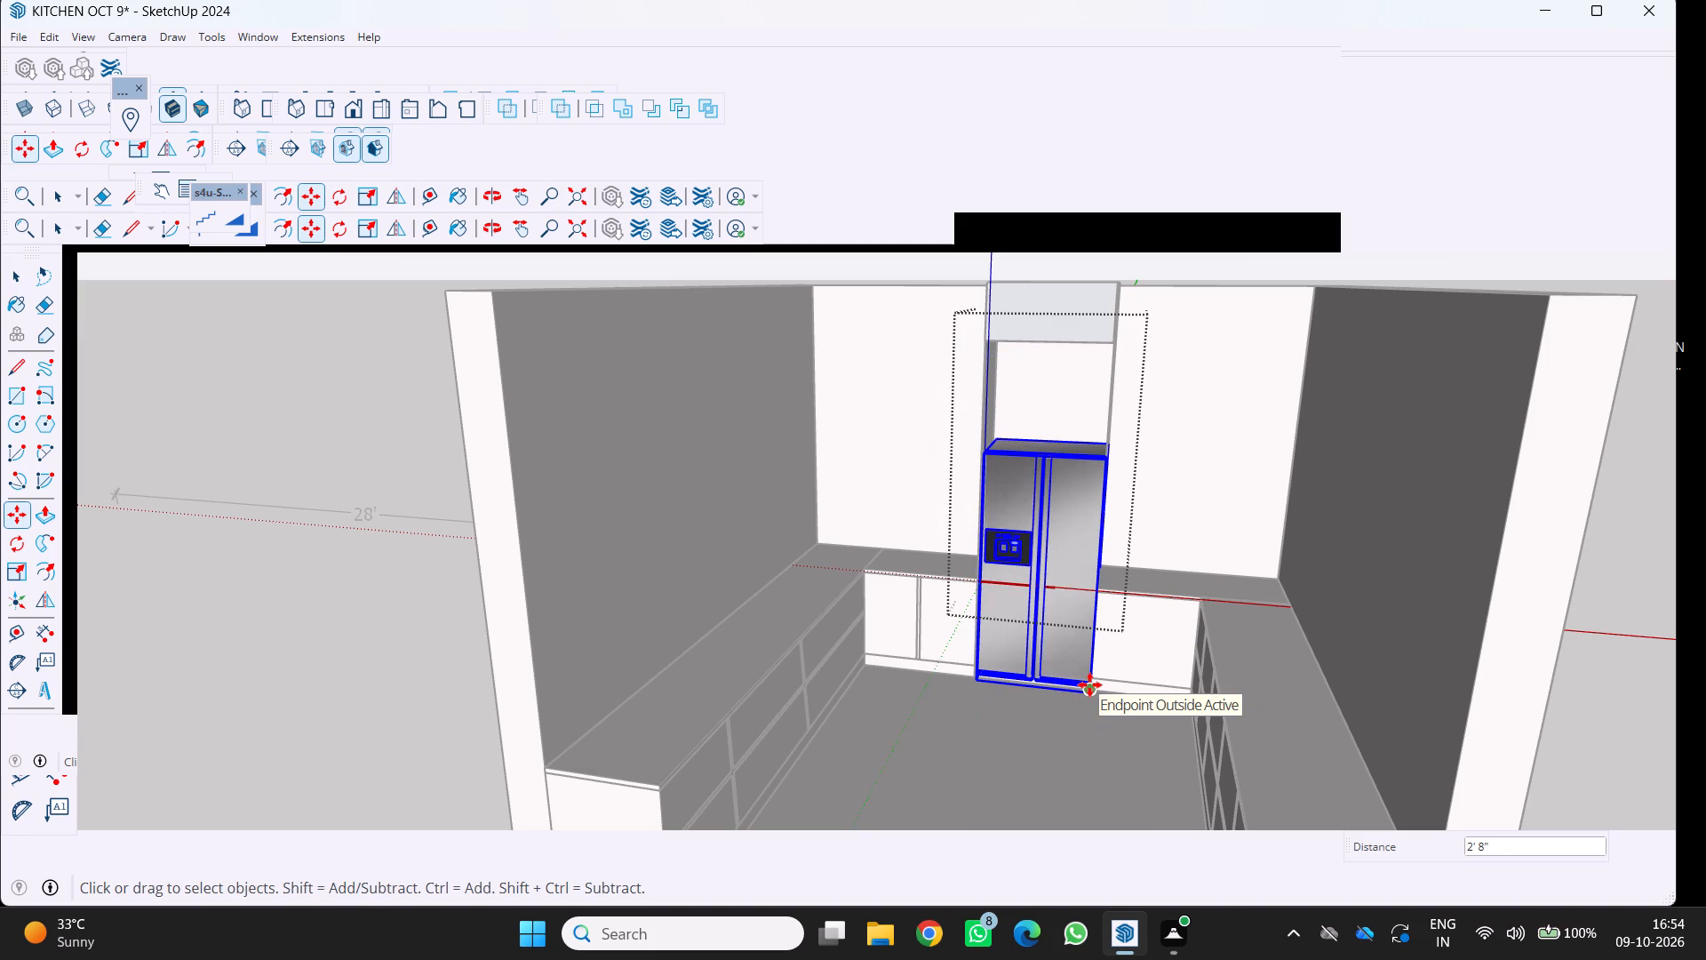
scroll(1086, 683, up, 2)
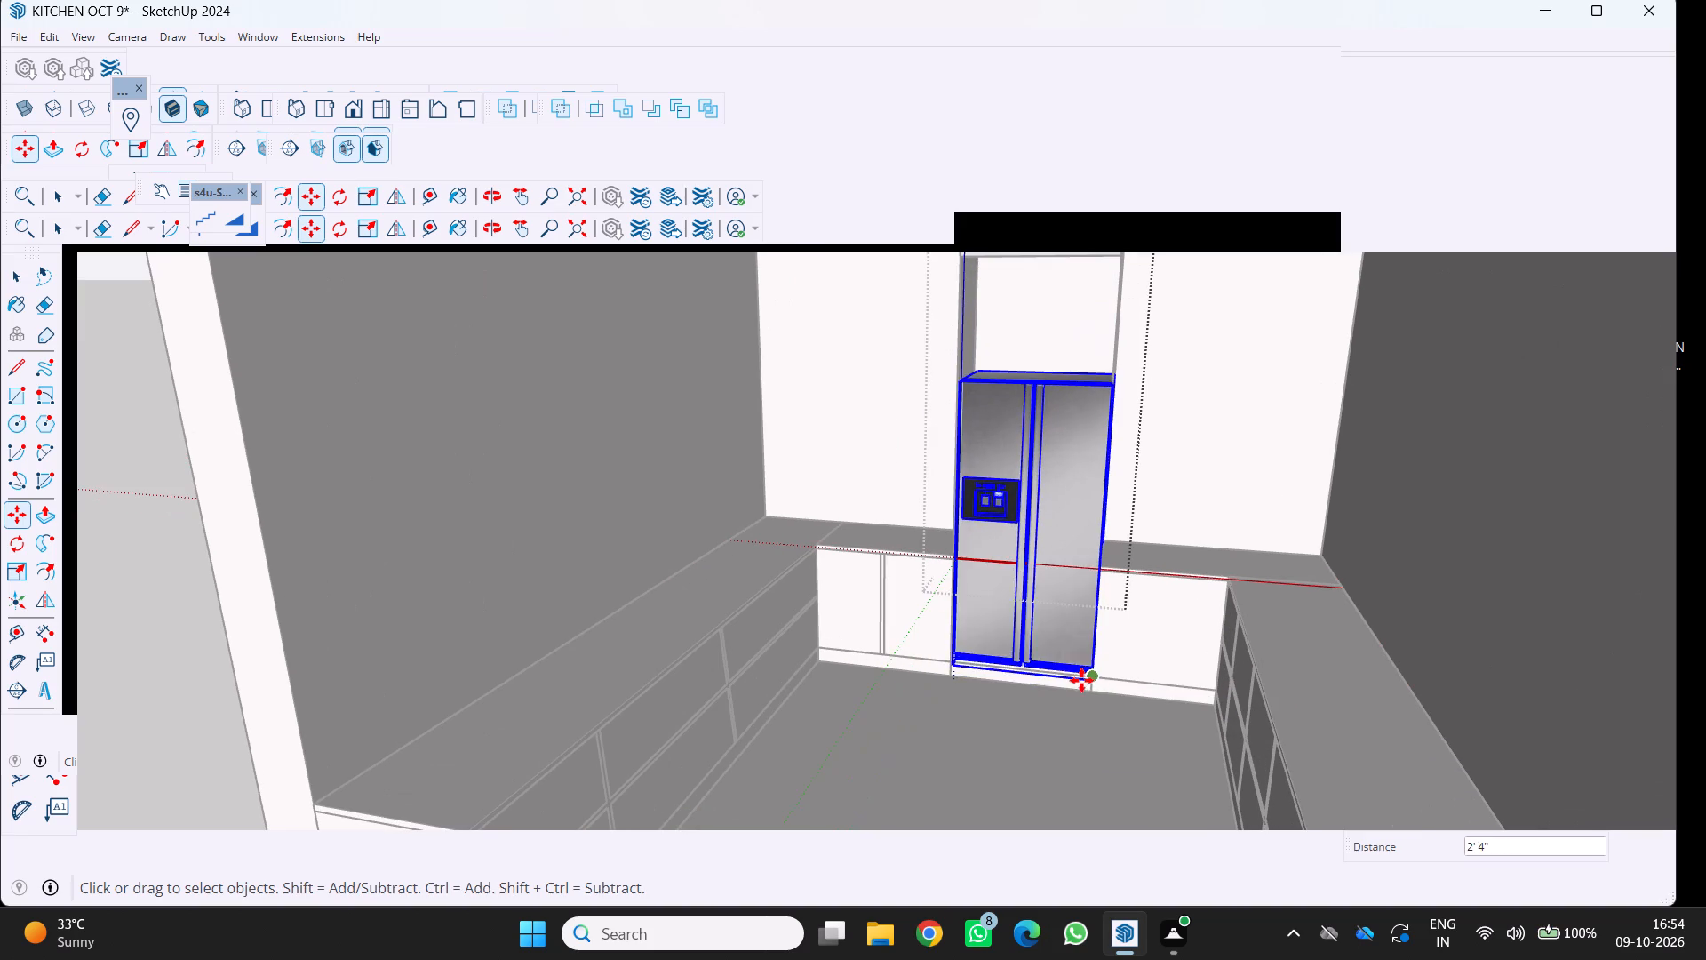
click(1091, 669)
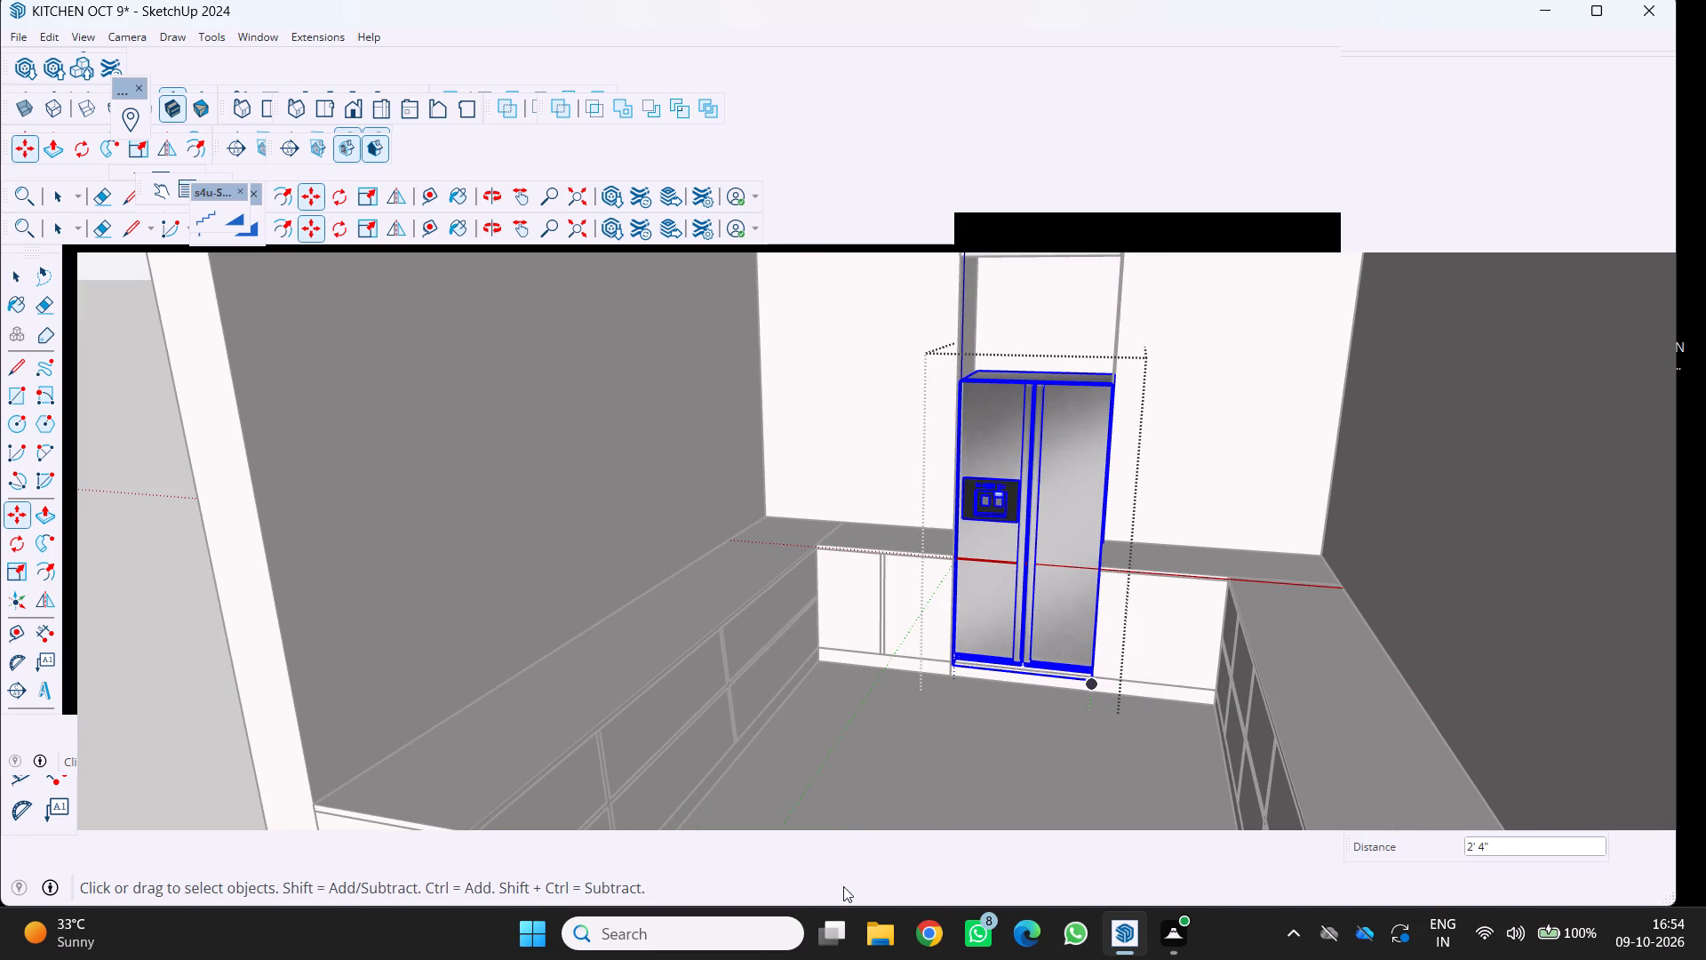
key(space)
click(773, 814)
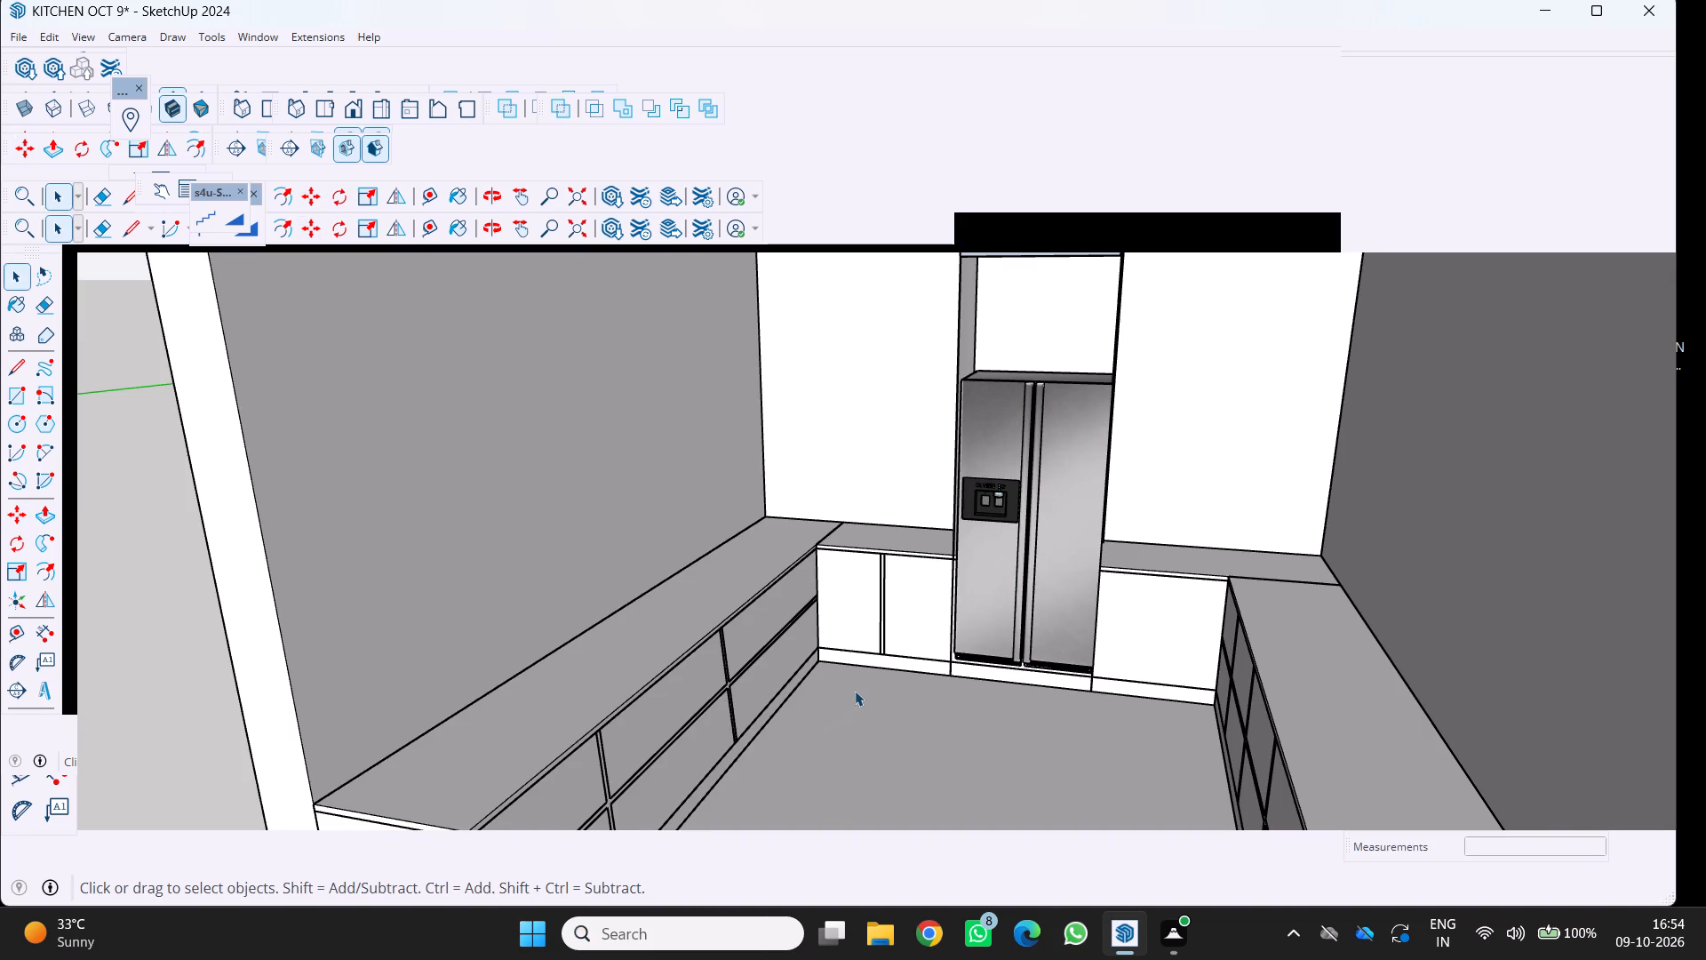
Delete the bottom edge of the front panel above the refrigerator, removing that panel face.
middle_click(862, 686)
middle_click(864, 686)
middle_drag(866, 677, 857, 606)
middle_click(857, 606)
scroll(853, 615, down, 2)
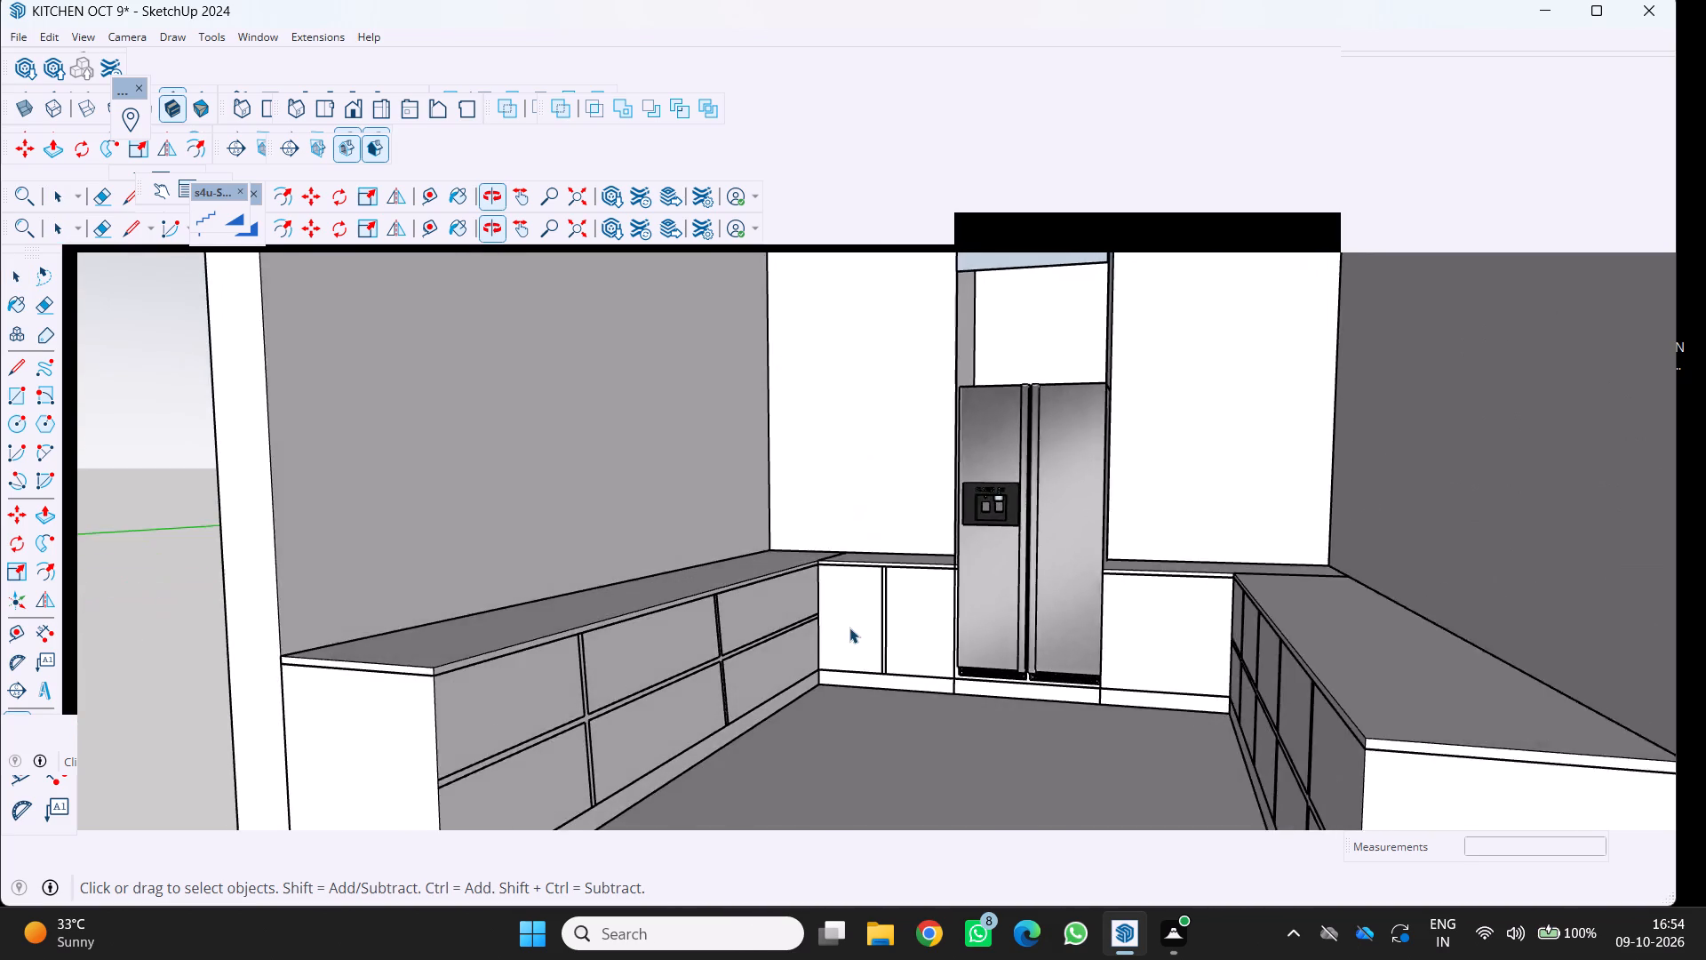
scroll(849, 628, down, 2)
middle_drag(847, 628, 884, 688)
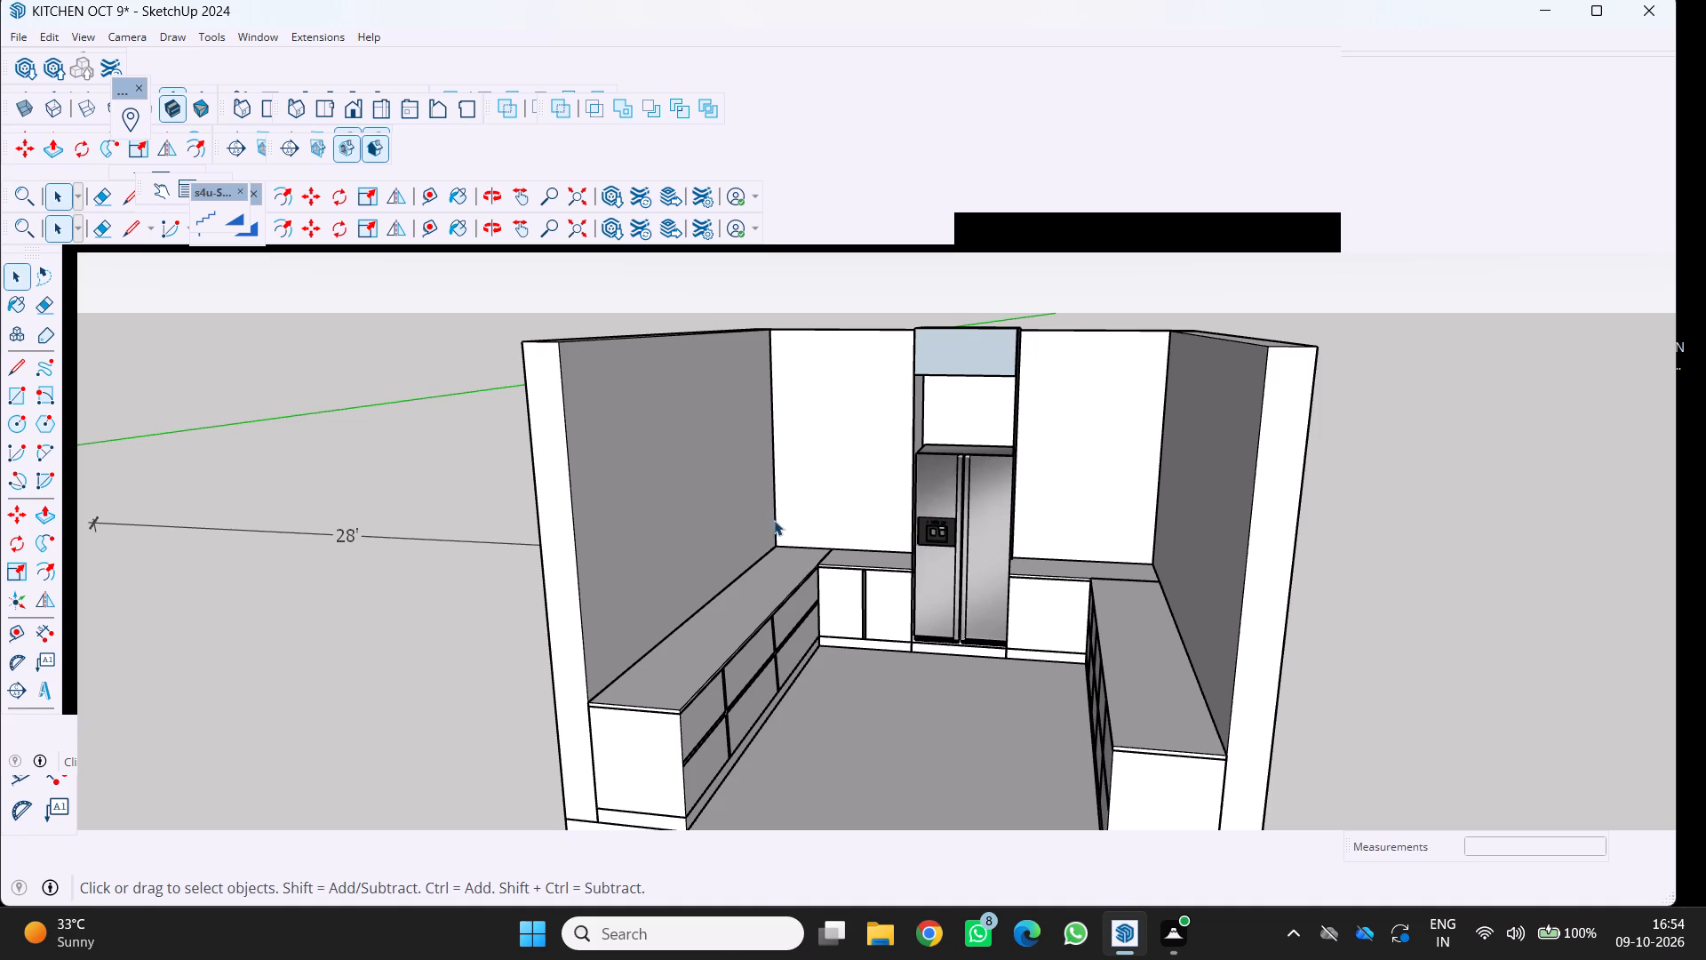
scroll(819, 500, down, 3)
middle_drag(822, 502, 853, 491)
middle_drag(853, 491, 861, 485)
middle_click(861, 485)
middle_click(867, 480)
scroll(815, 555, up, 2)
middle_click(812, 554)
middle_click(812, 554)
middle_drag(809, 553, 719, 471)
middle_click(719, 471)
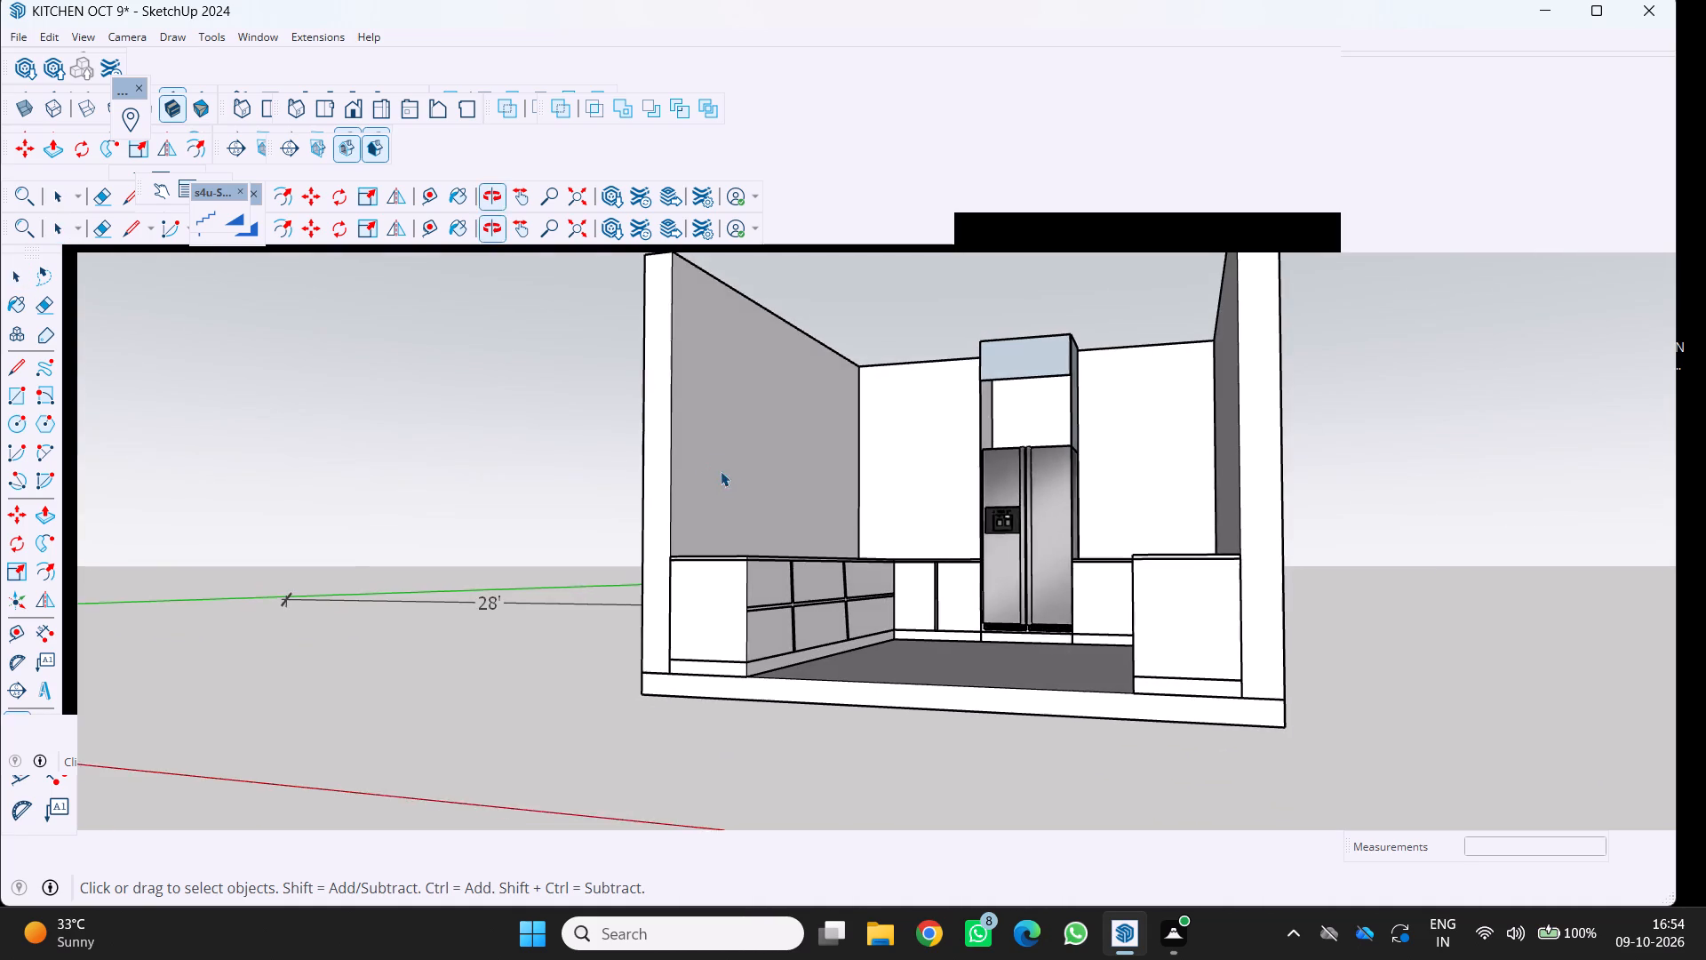
scroll(943, 591, up, 6)
scroll(963, 594, down, 5)
middle_drag(968, 596, 990, 680)
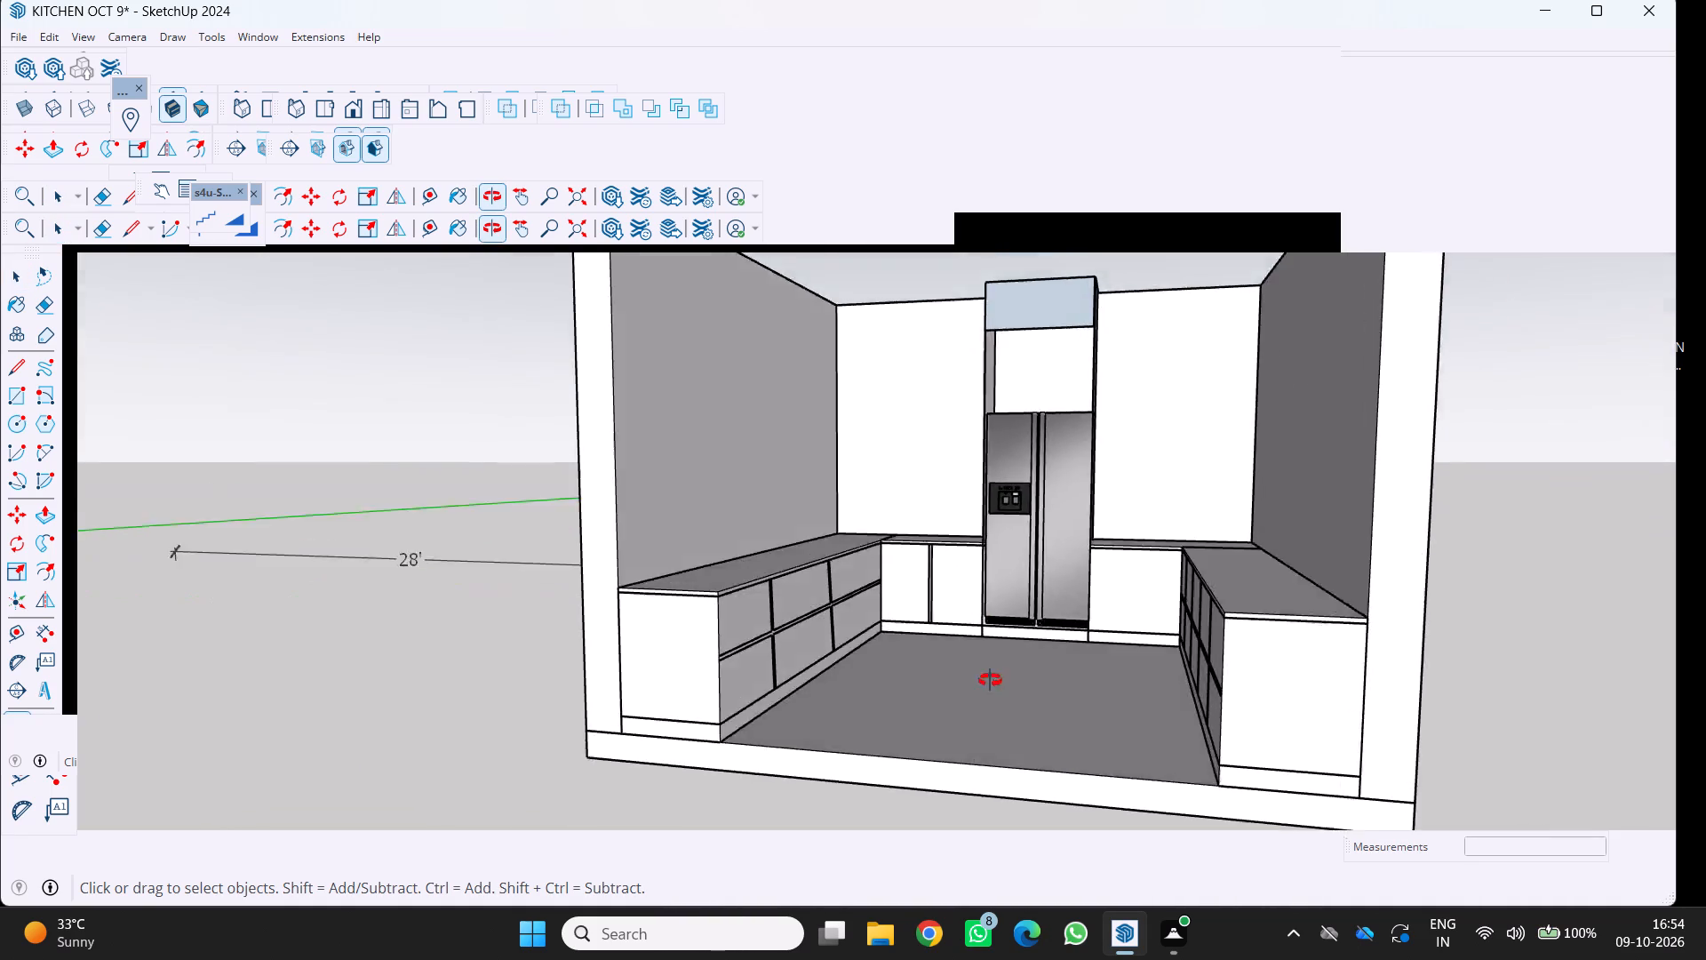
middle_drag(990, 680, 986, 724)
scroll(1185, 264, down, 5)
middle_drag(1026, 441, 1026, 426)
middle_drag(1025, 415, 1028, 366)
scroll(1036, 349, up, 3)
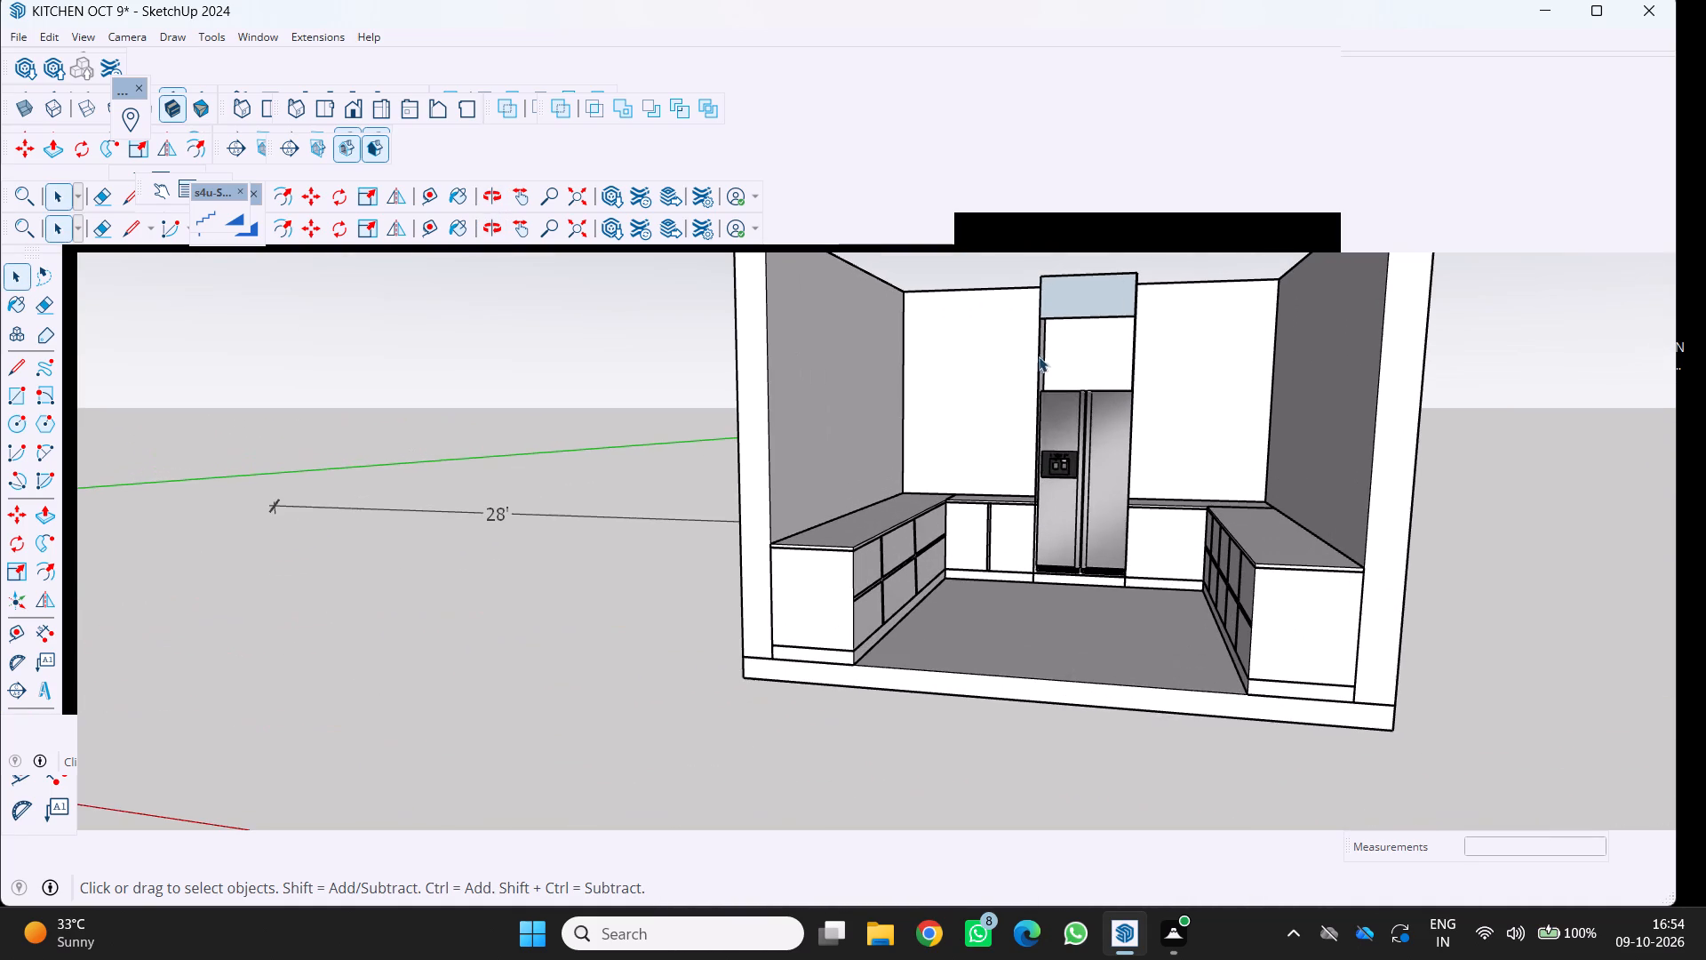
key(space)
click(1088, 317)
key(Delete)
Delete the top face of the box above the refrigerator.
middle_drag(946, 323, 956, 336)
middle_drag(958, 339, 875, 748)
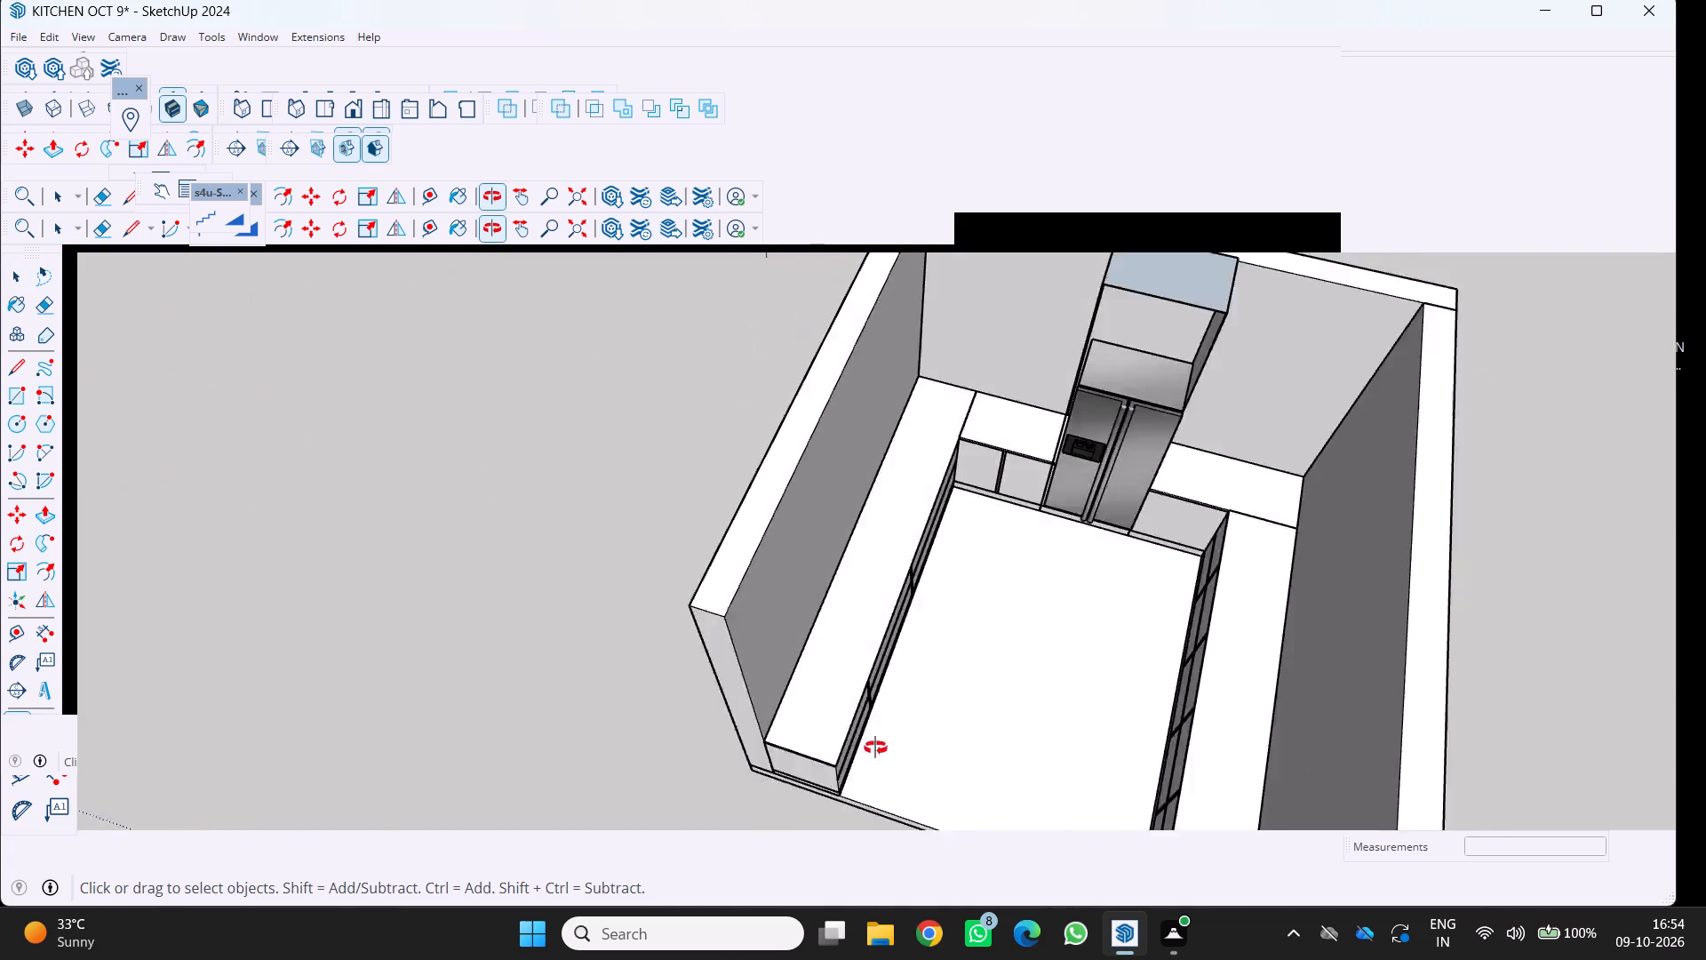
middle_drag(875, 748, 793, 857)
middle_click(793, 857)
scroll(1274, 551, down, 4)
middle_click(1274, 551)
middle_drag(1274, 550, 1116, 459)
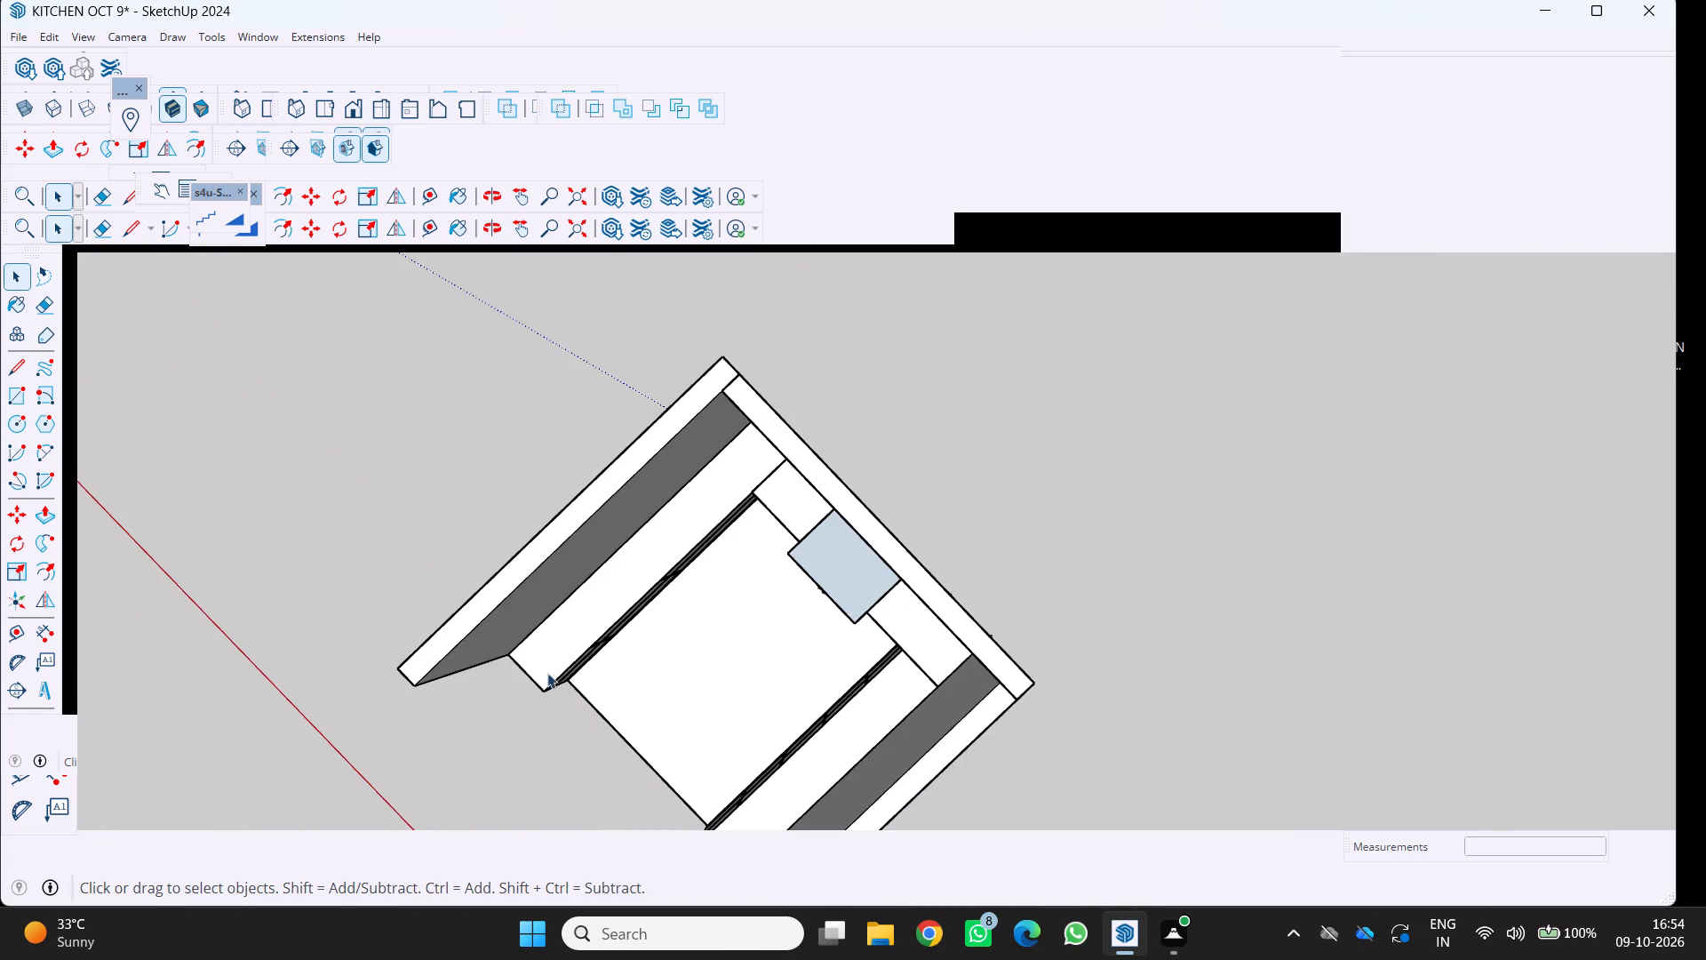
scroll(609, 622, down, 3)
middle_drag(609, 622, 877, 391)
scroll(796, 491, up, 4)
middle_drag(788, 499, 806, 451)
middle_drag(806, 449, 819, 404)
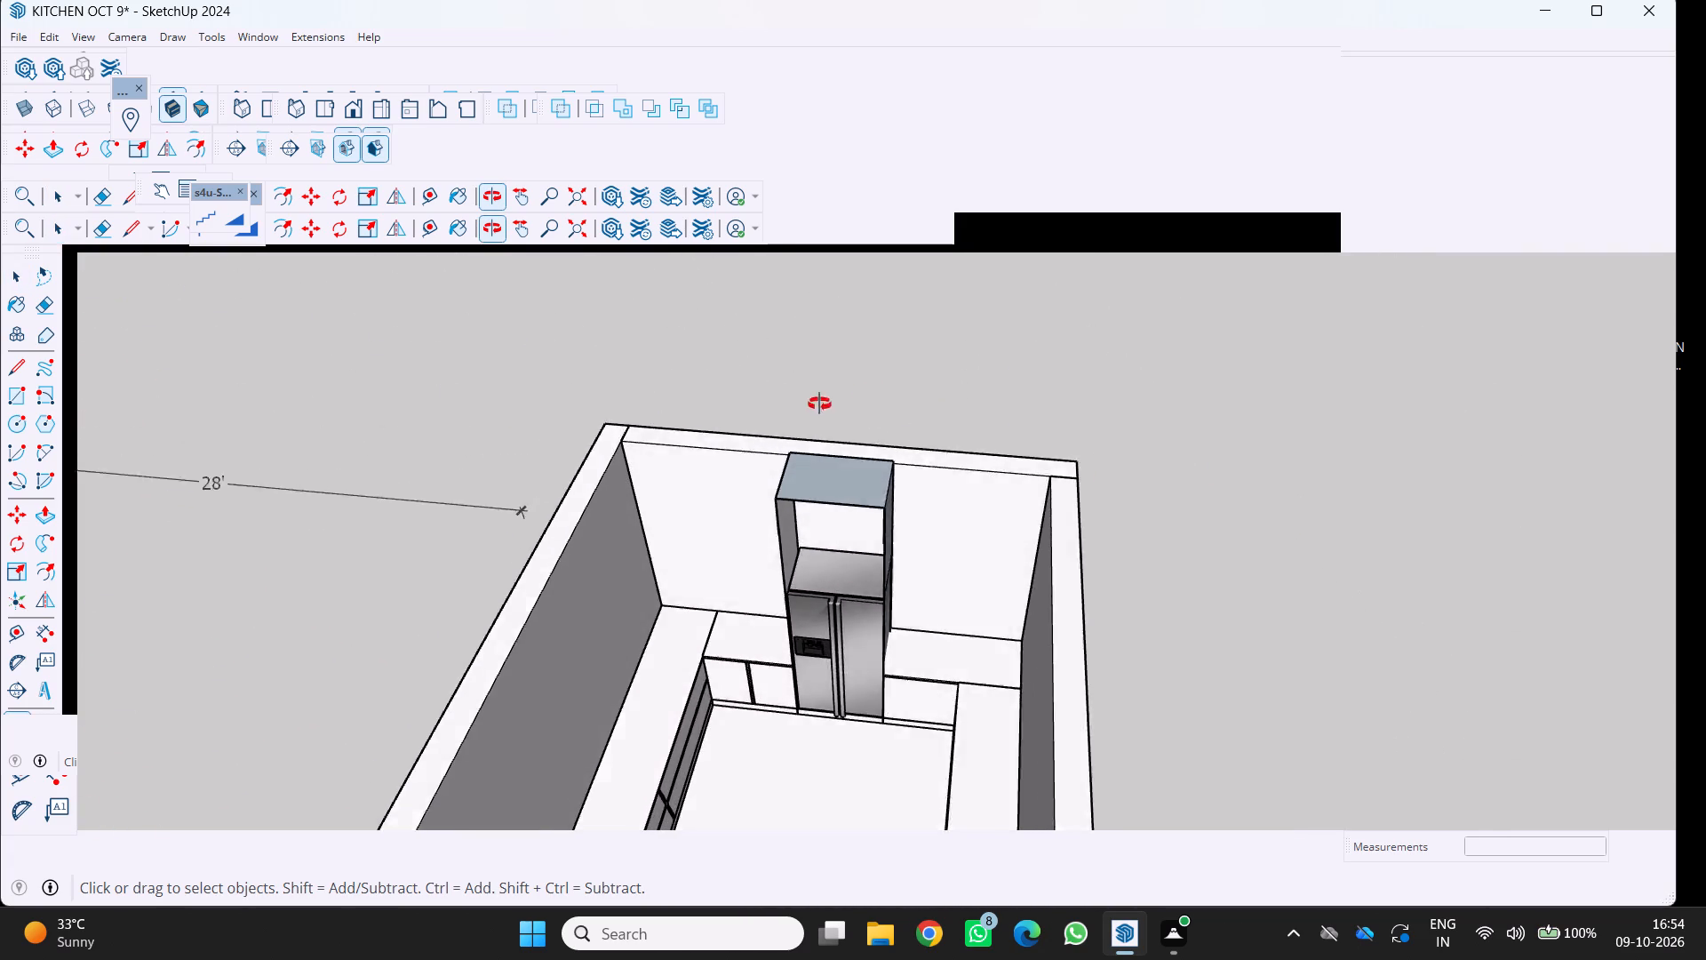
middle_drag(819, 404, 834, 352)
scroll(831, 359, up, 1)
scroll(685, 502, up, 4)
middle_drag(776, 416, 772, 541)
click(899, 500)
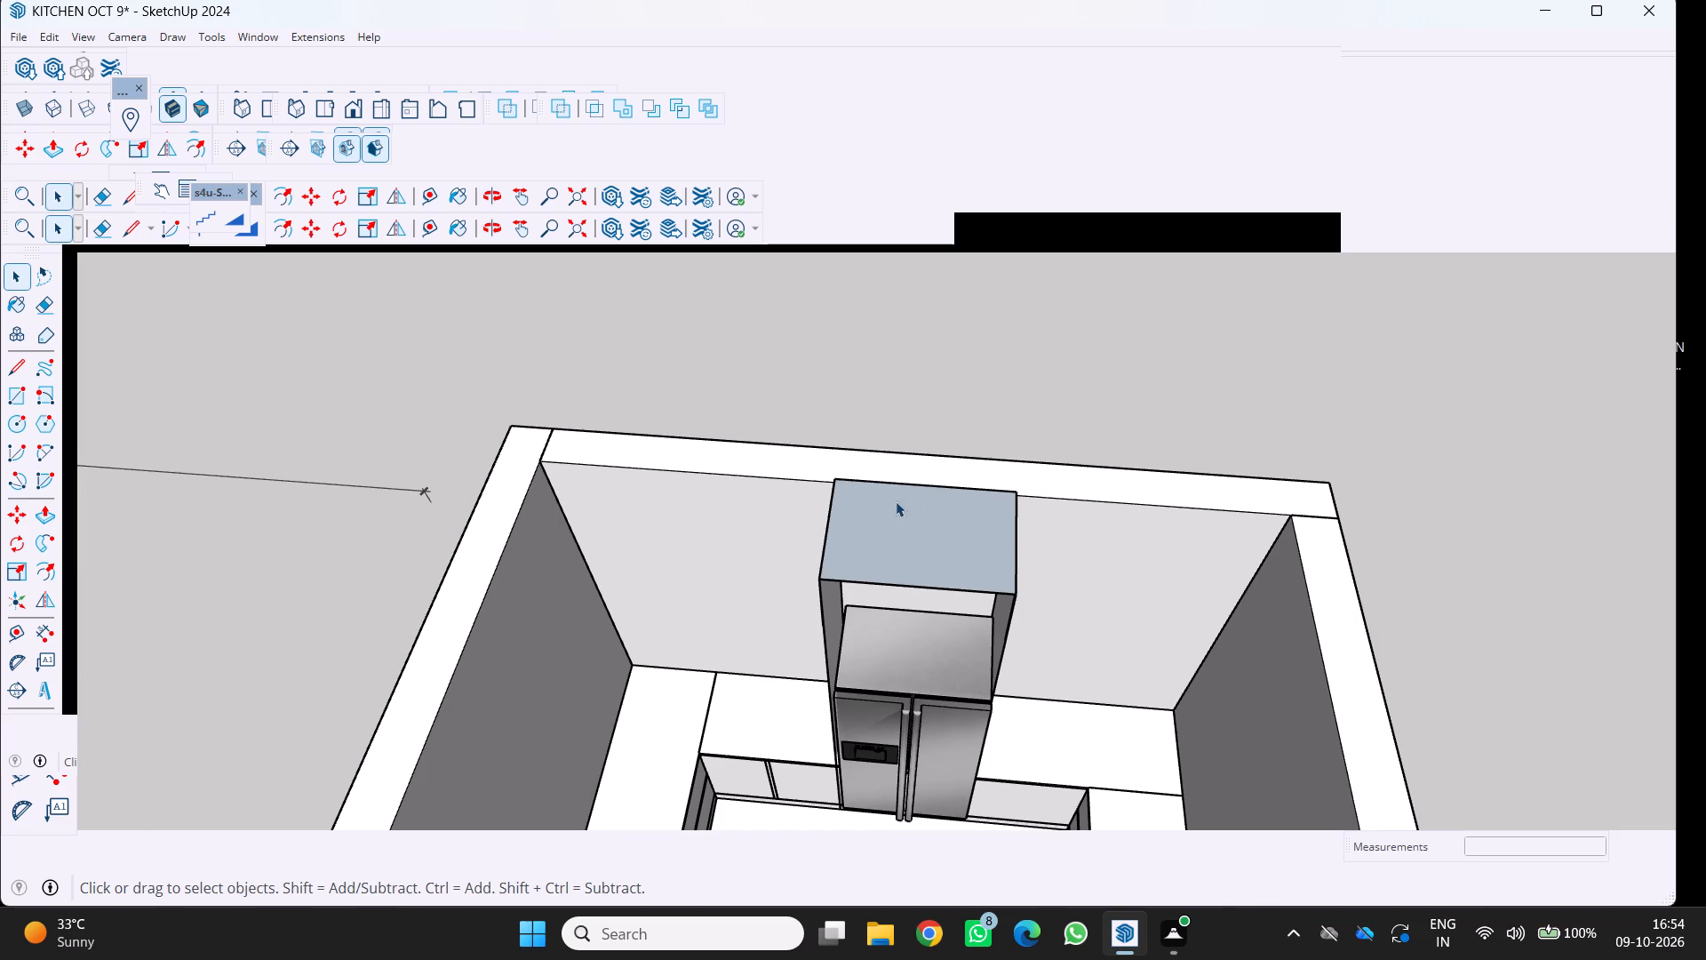
key(Delete)
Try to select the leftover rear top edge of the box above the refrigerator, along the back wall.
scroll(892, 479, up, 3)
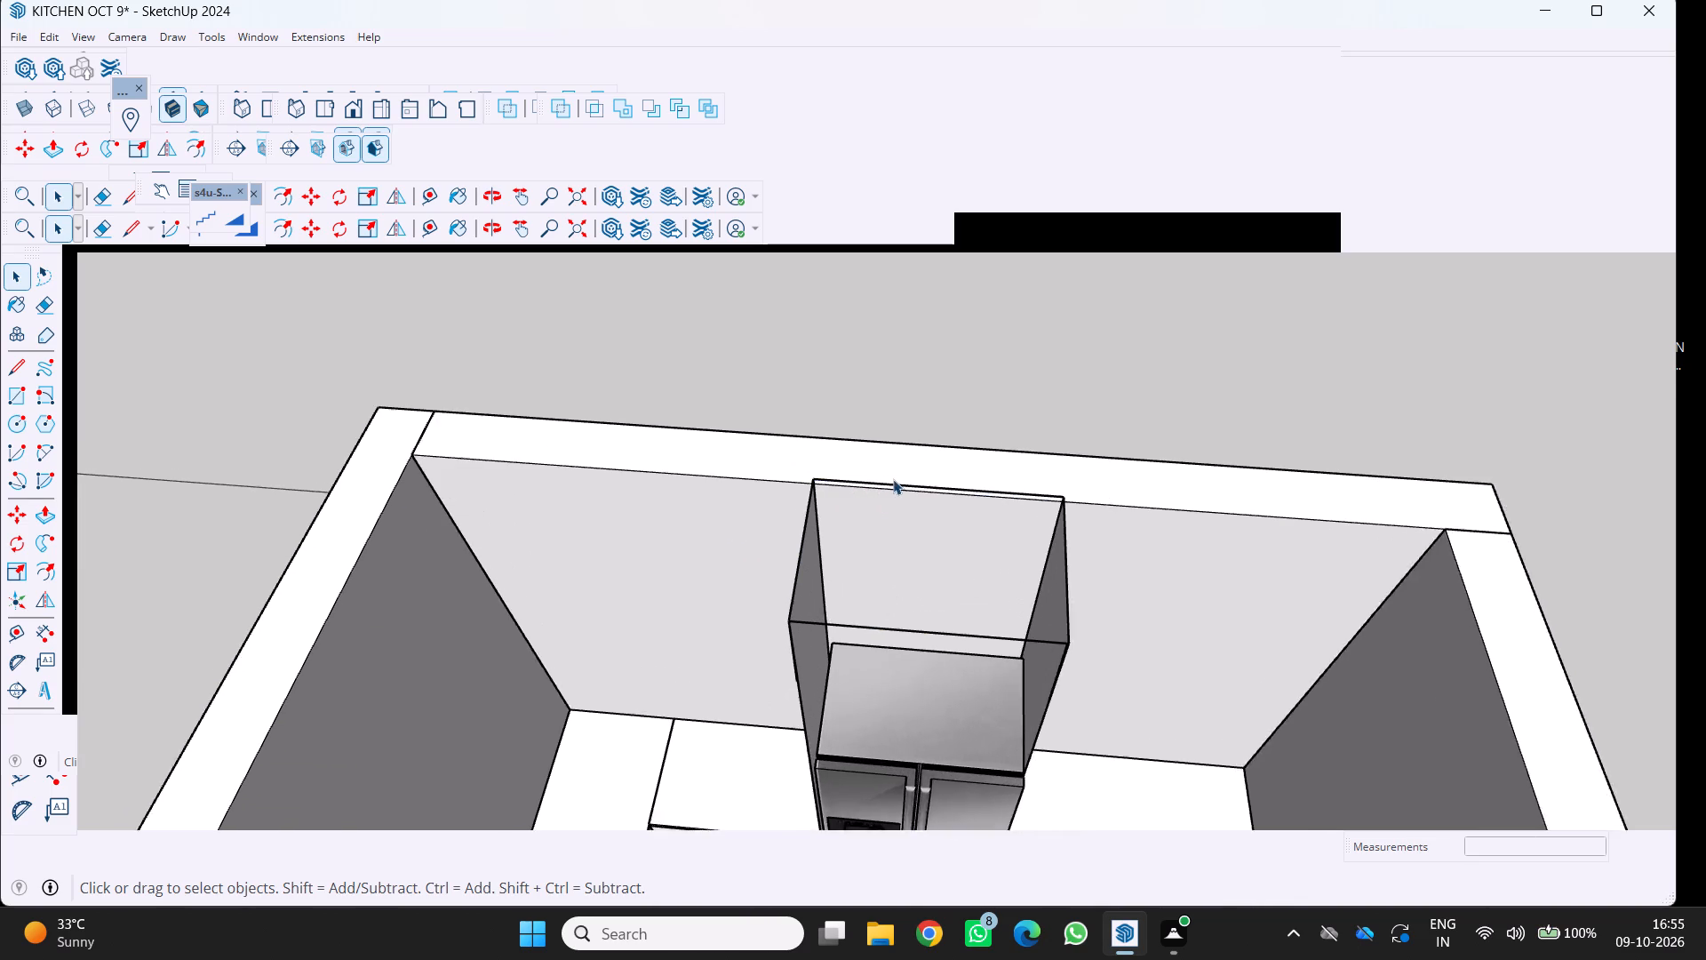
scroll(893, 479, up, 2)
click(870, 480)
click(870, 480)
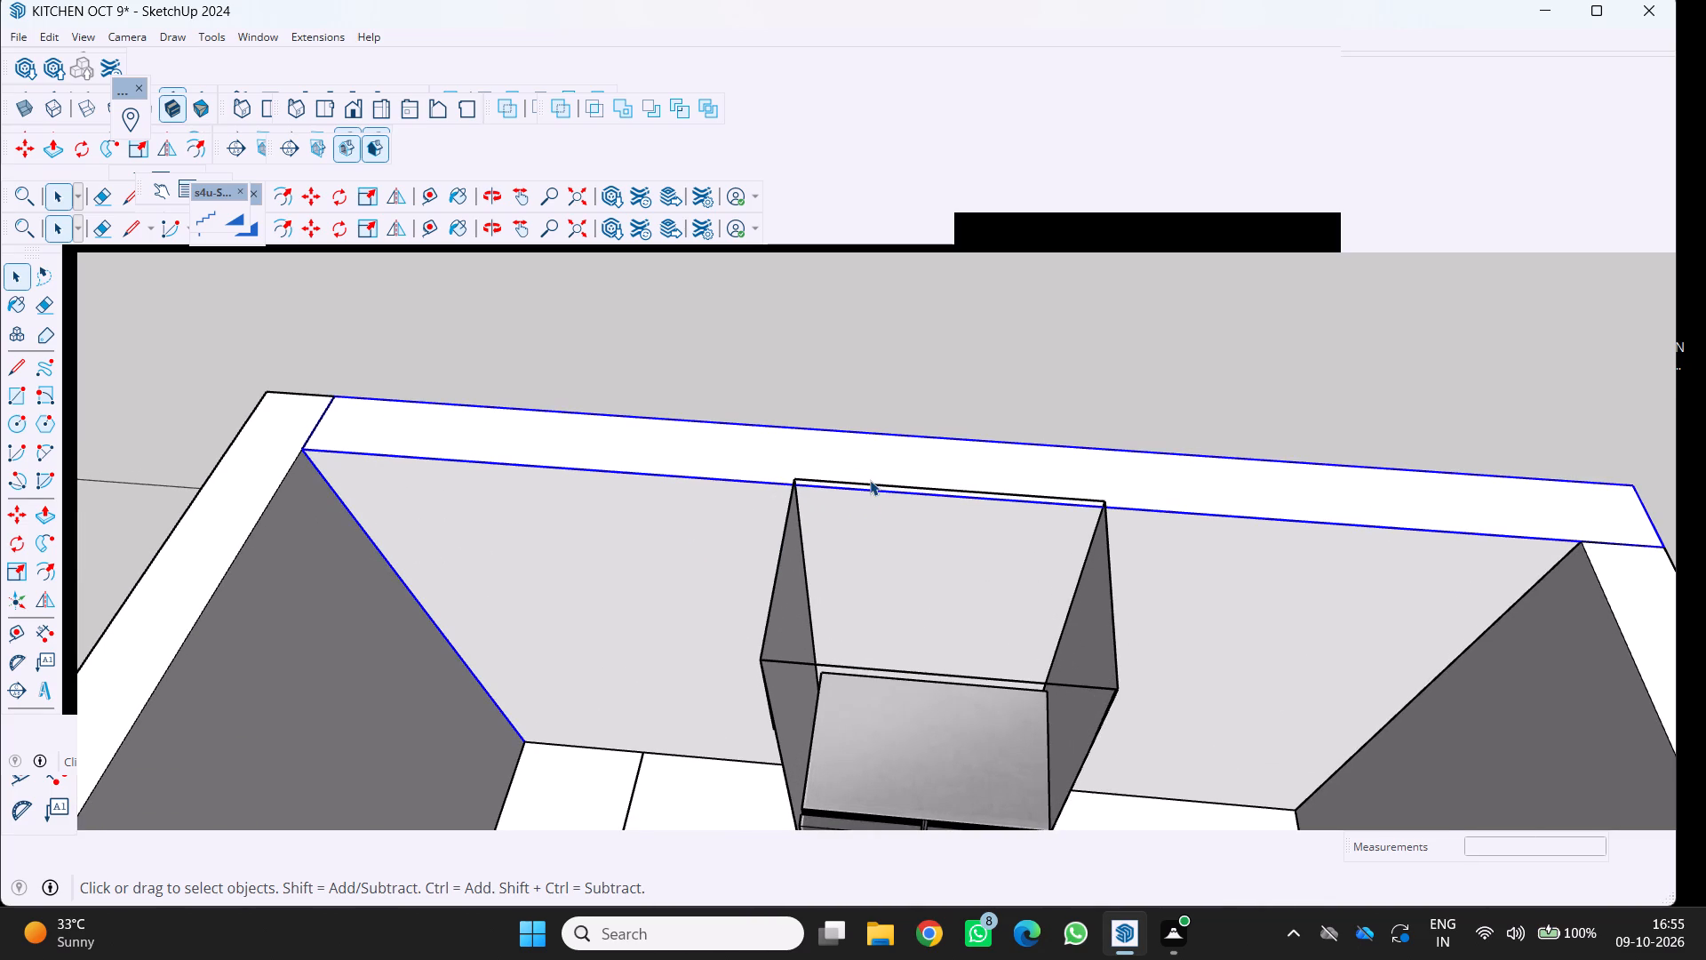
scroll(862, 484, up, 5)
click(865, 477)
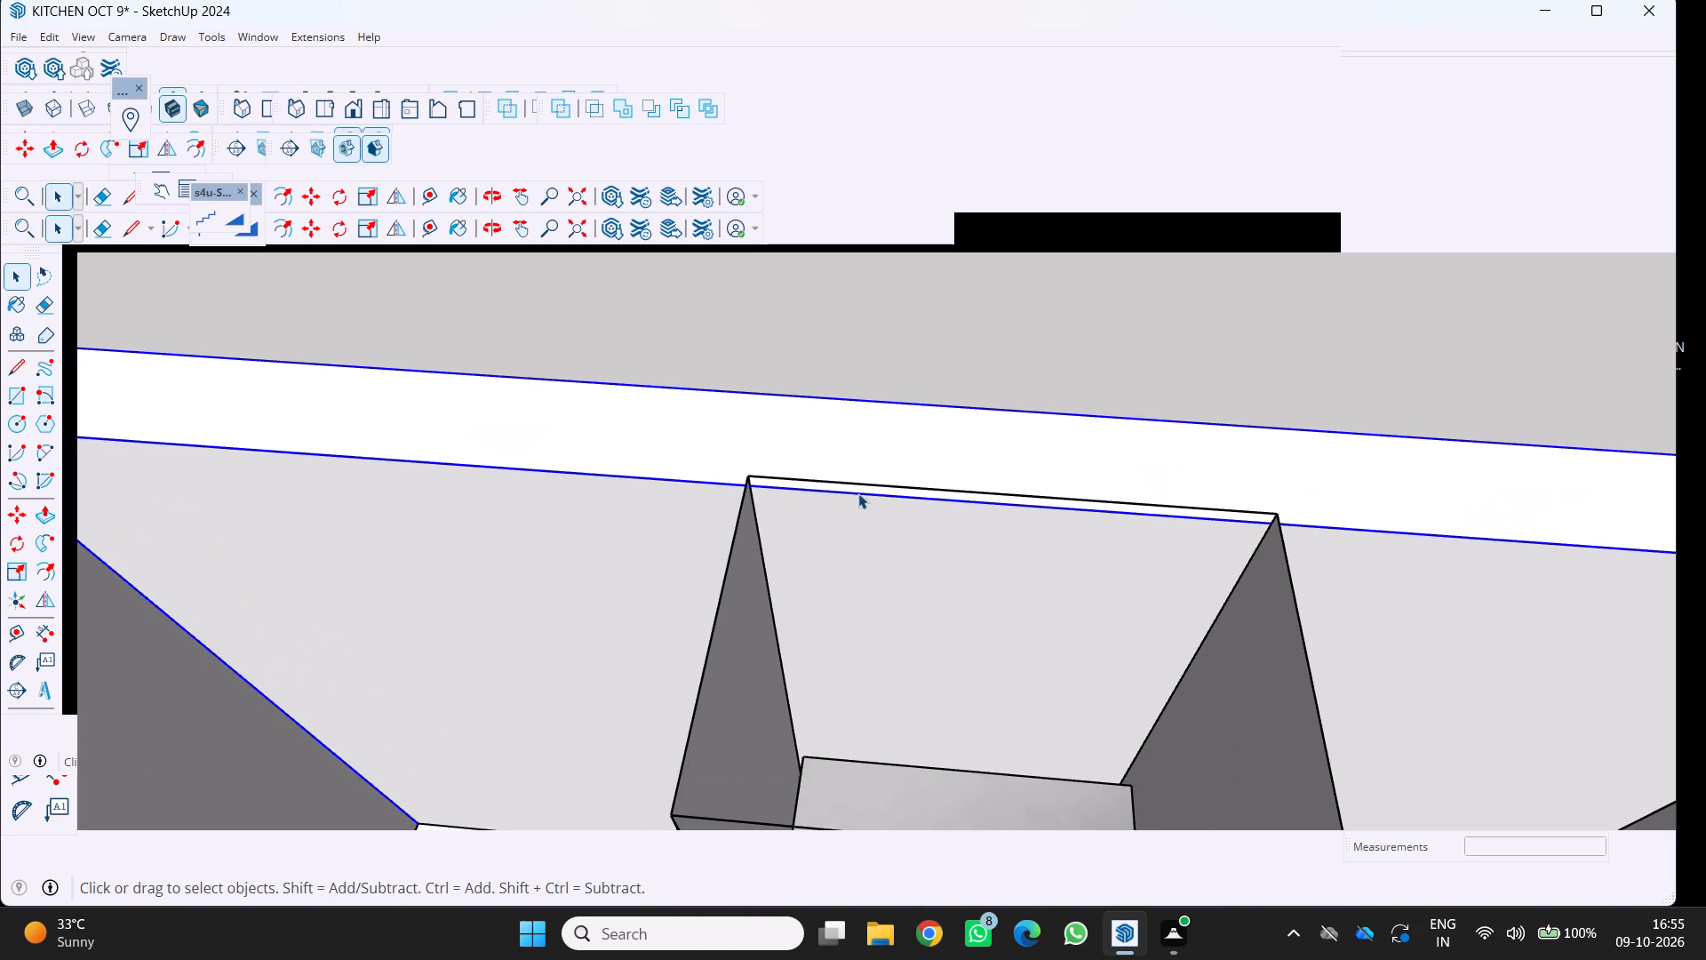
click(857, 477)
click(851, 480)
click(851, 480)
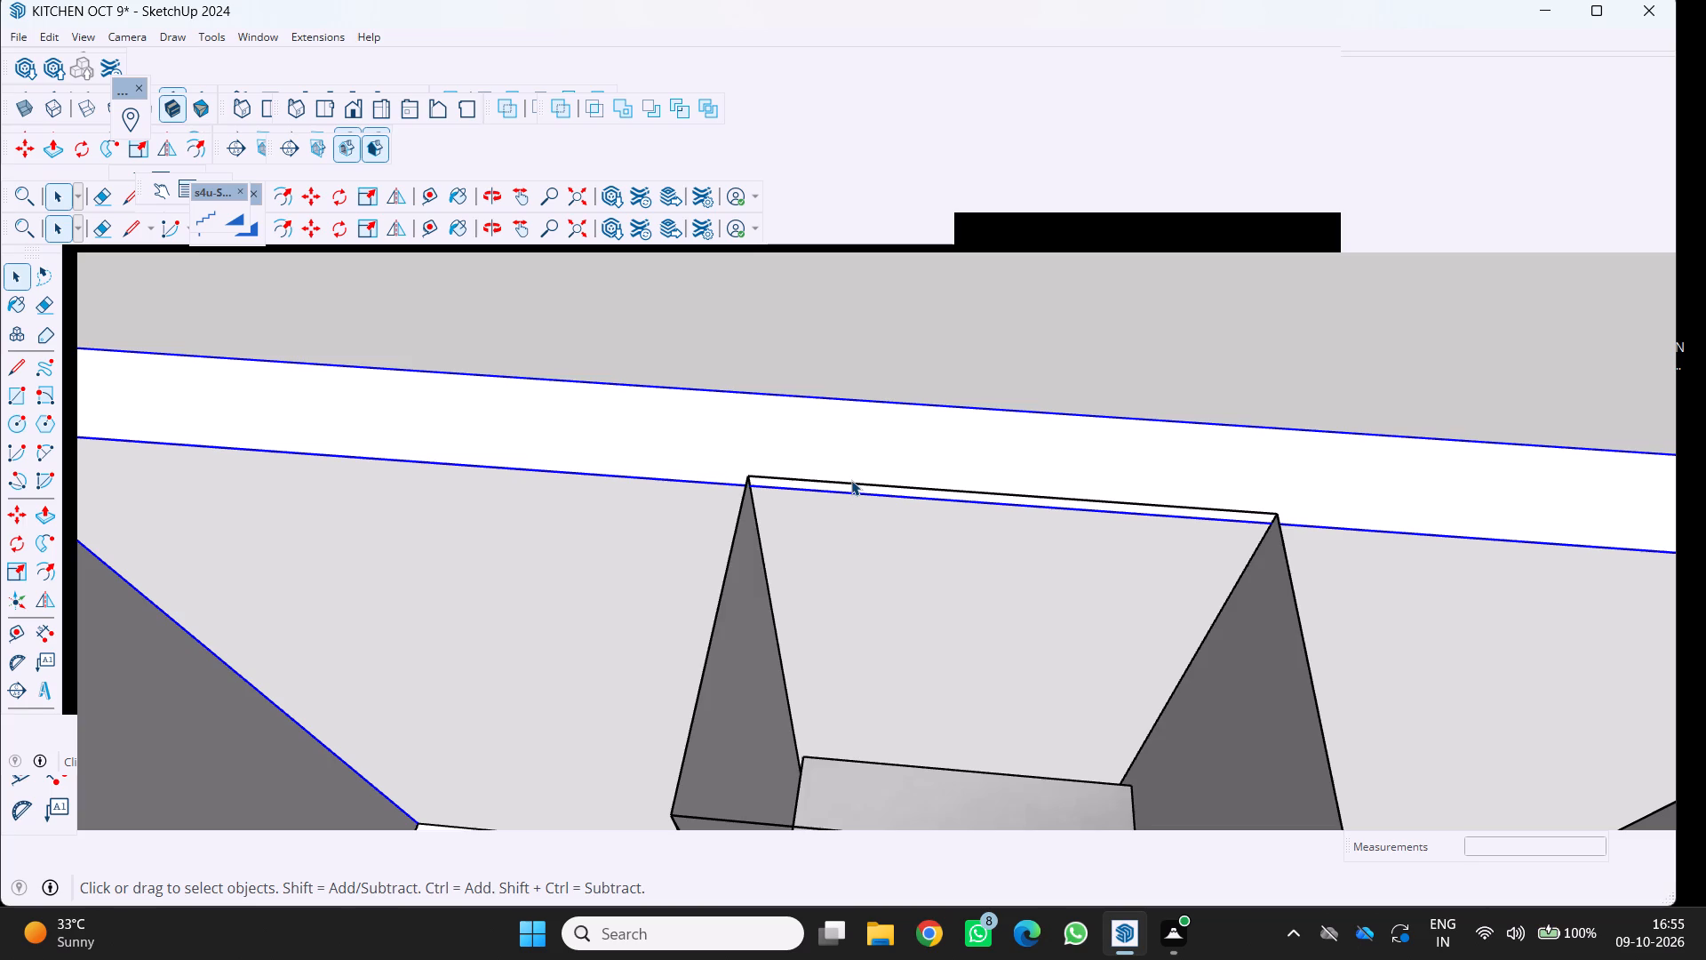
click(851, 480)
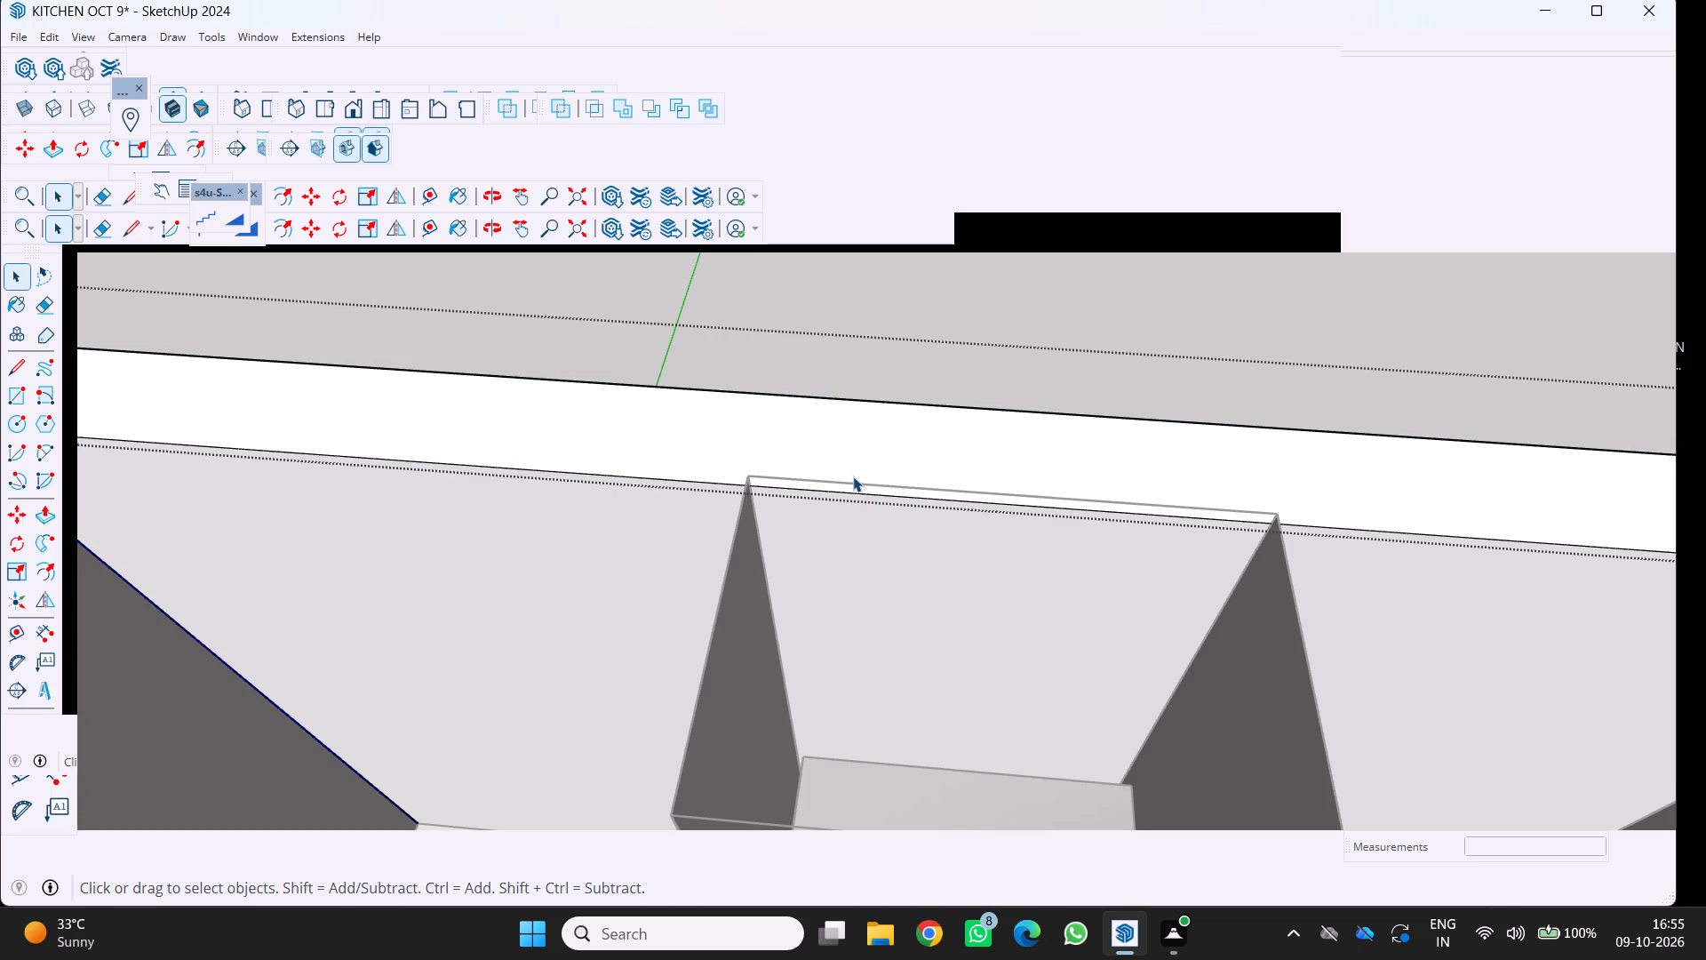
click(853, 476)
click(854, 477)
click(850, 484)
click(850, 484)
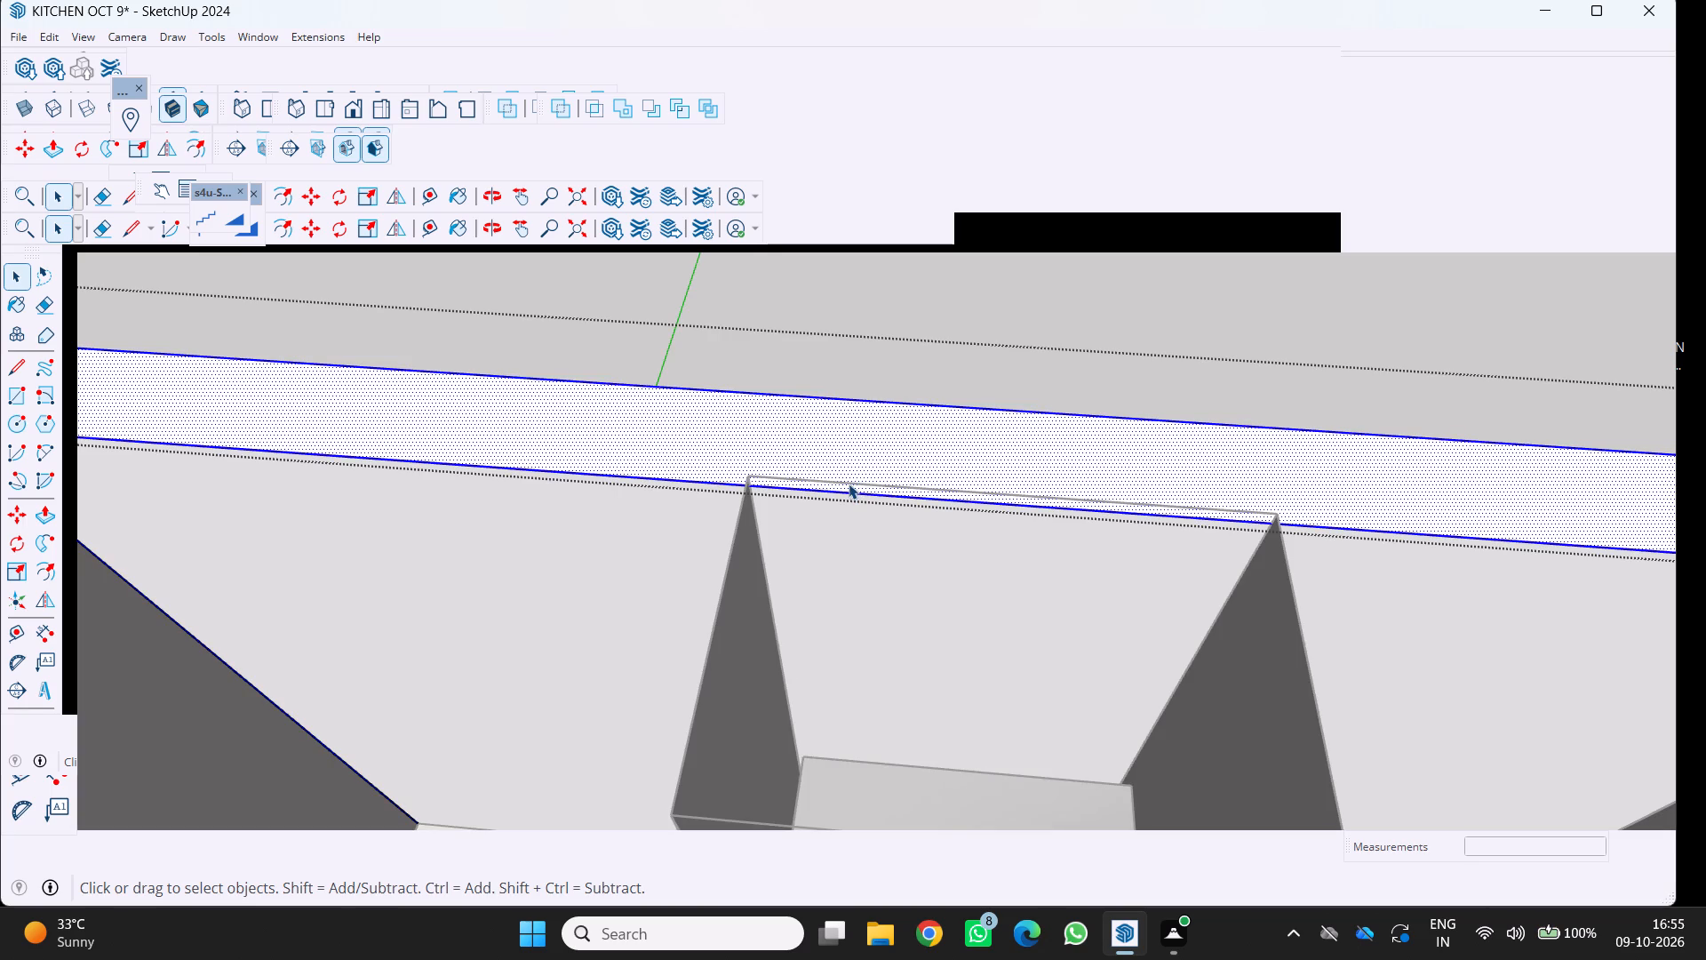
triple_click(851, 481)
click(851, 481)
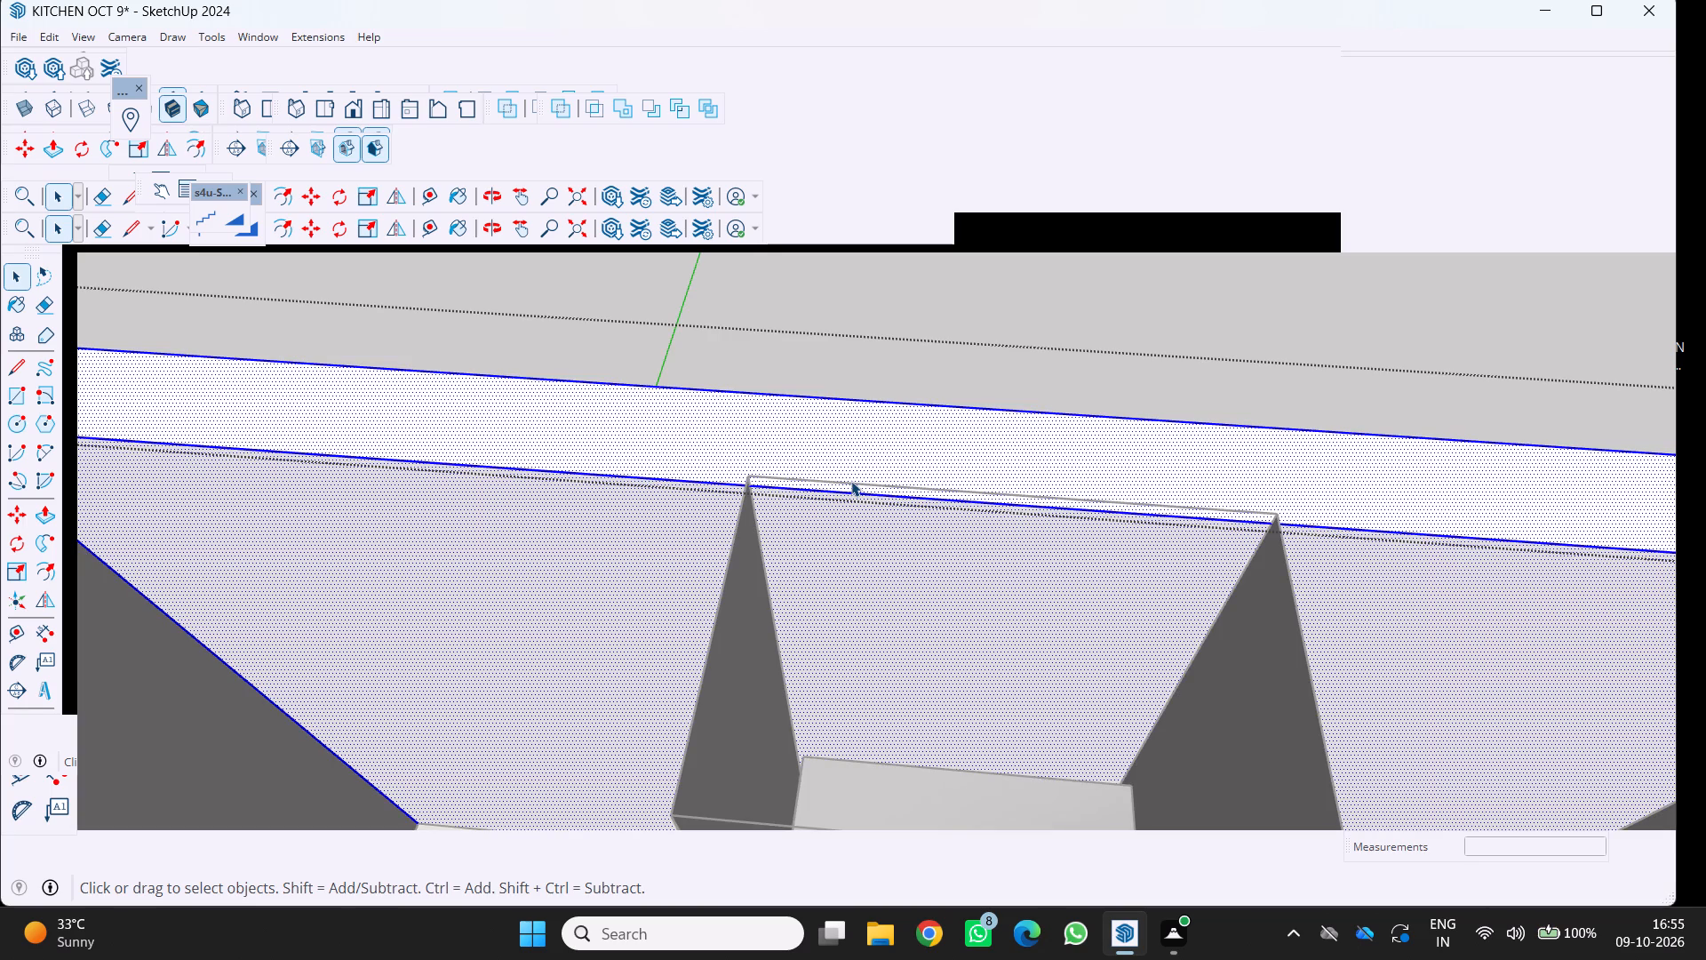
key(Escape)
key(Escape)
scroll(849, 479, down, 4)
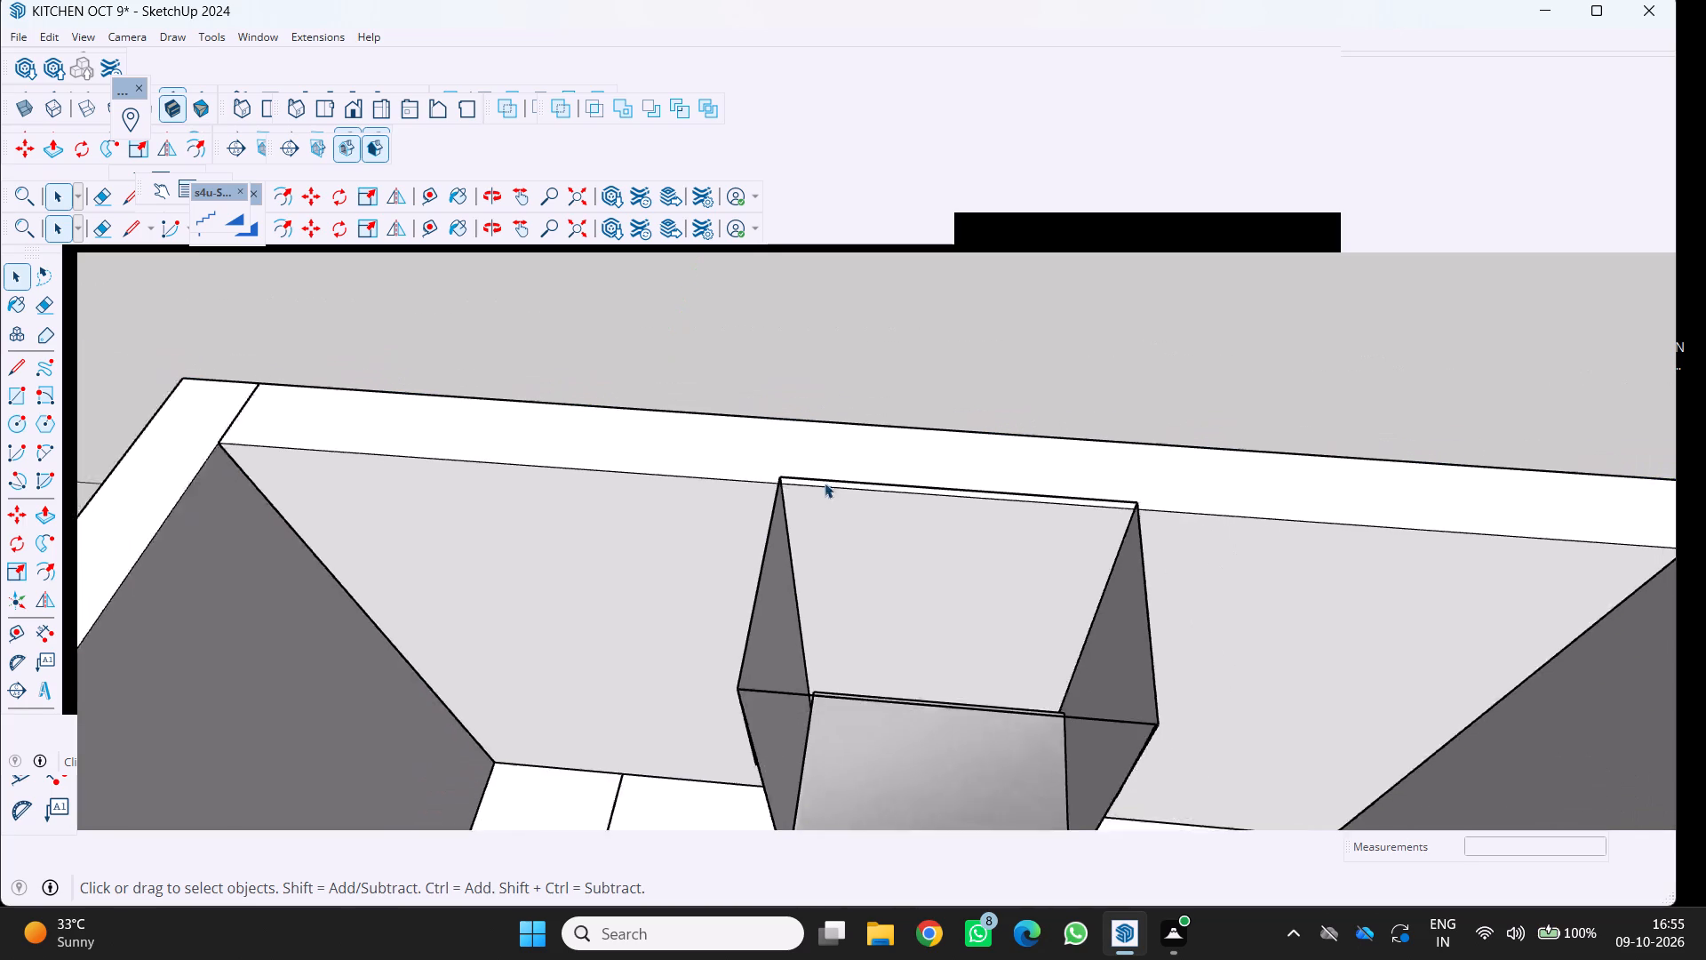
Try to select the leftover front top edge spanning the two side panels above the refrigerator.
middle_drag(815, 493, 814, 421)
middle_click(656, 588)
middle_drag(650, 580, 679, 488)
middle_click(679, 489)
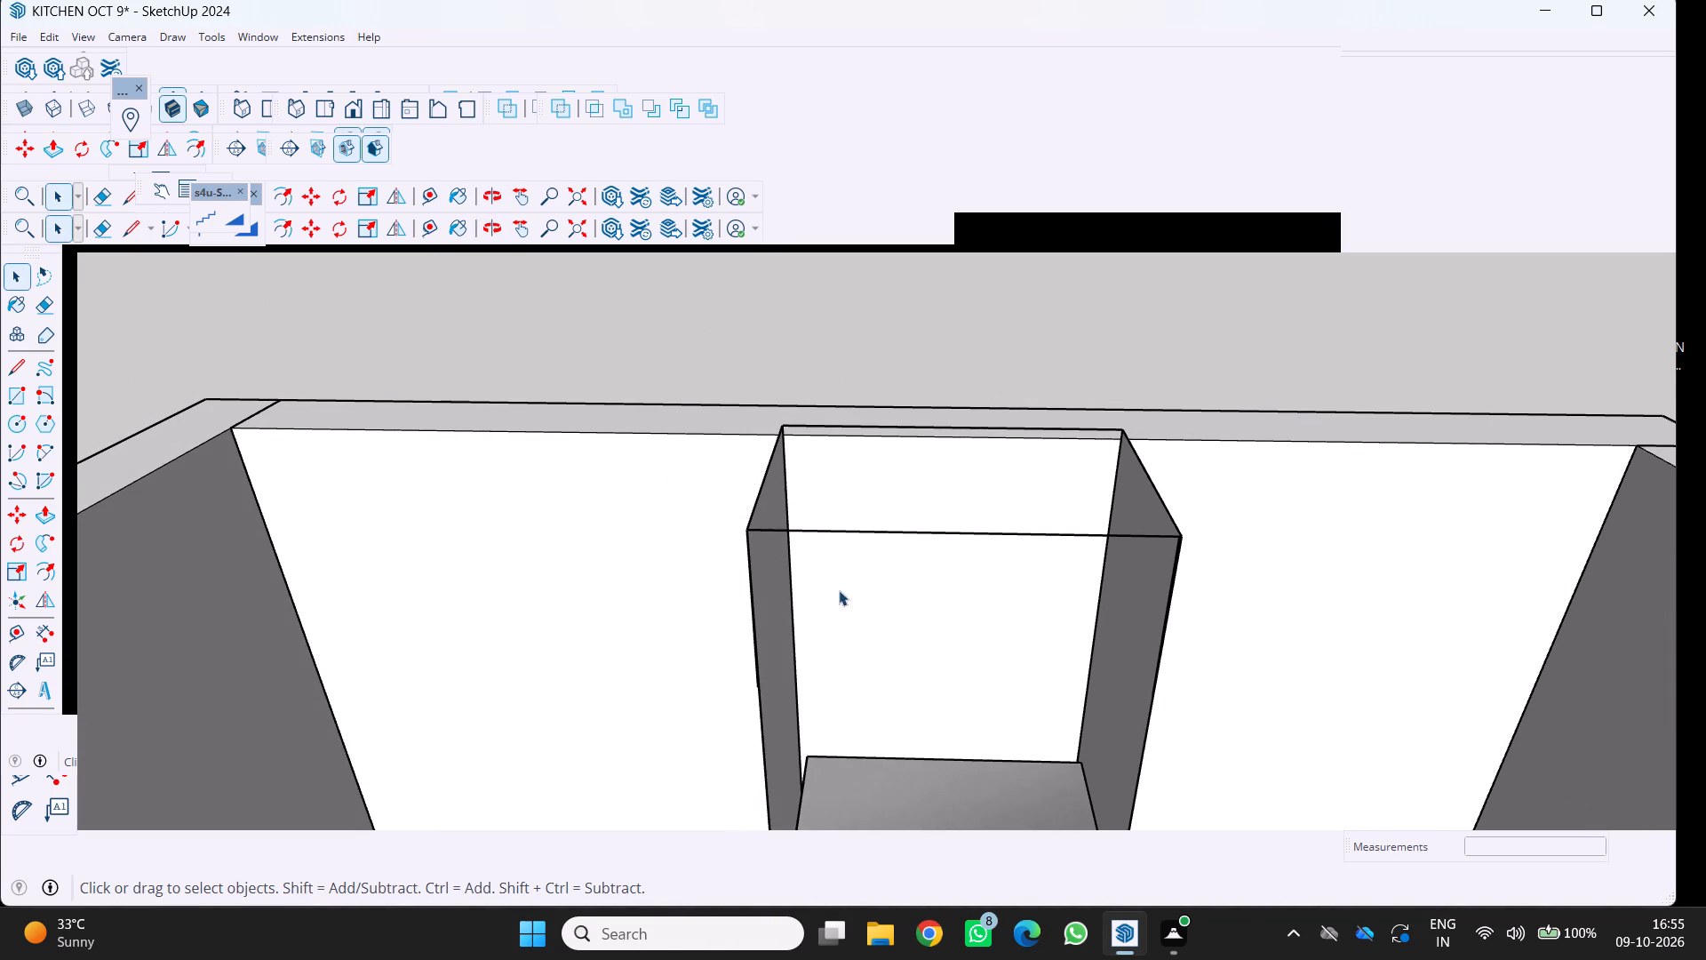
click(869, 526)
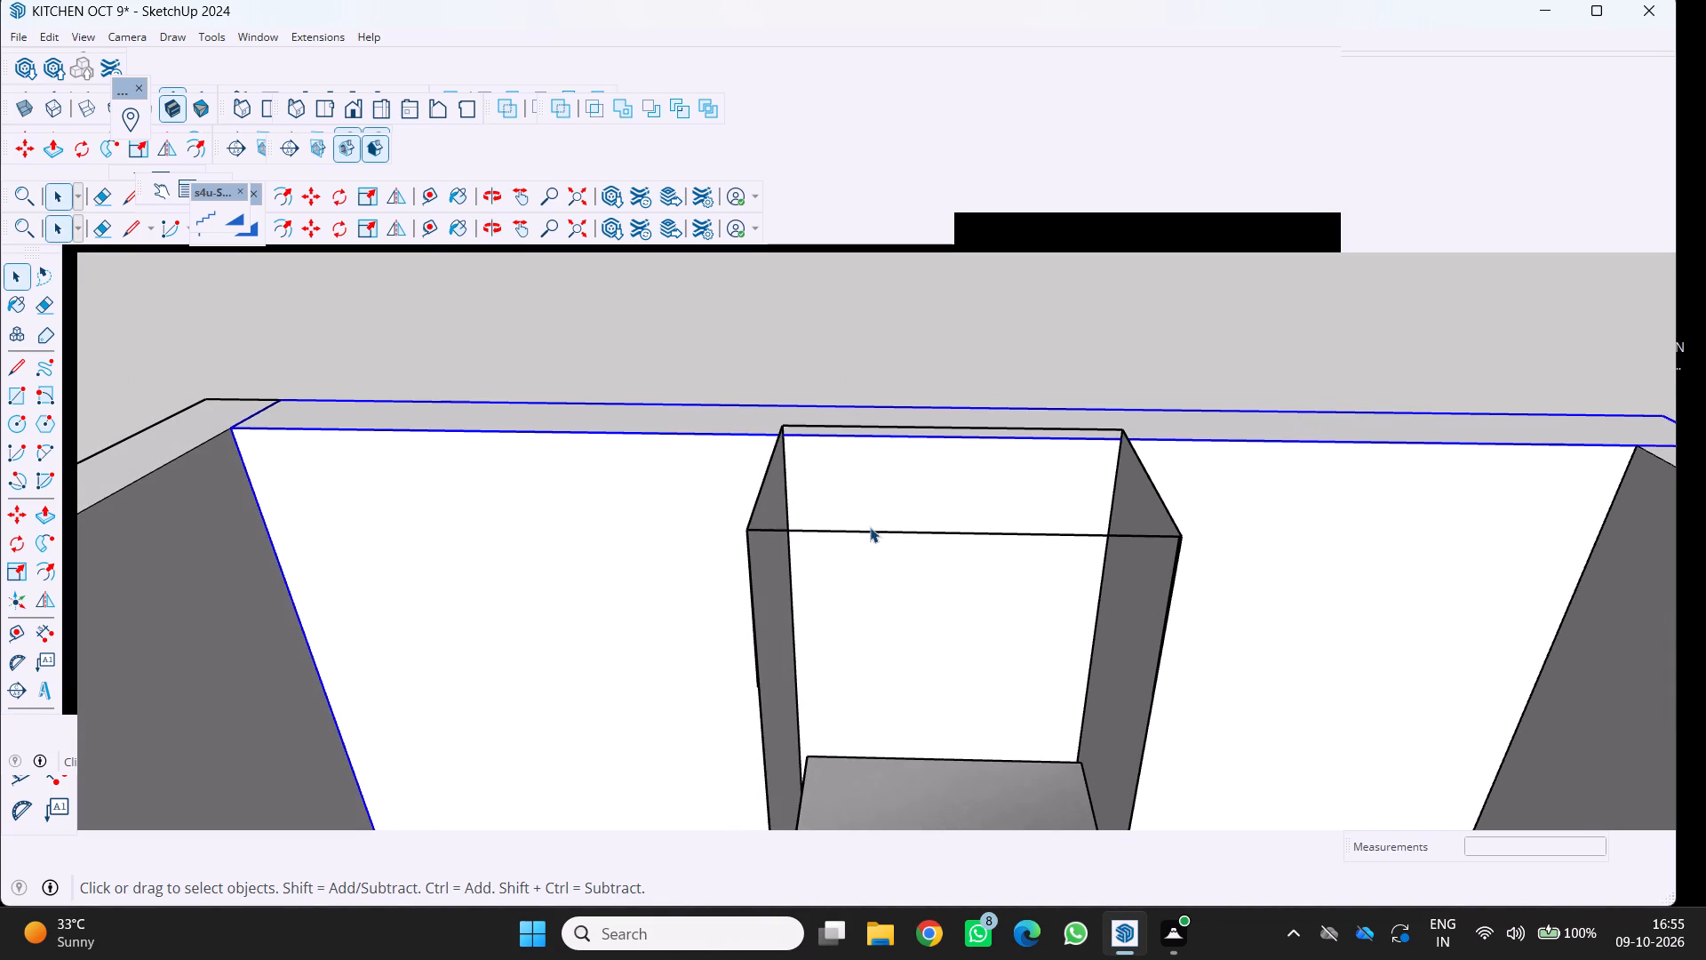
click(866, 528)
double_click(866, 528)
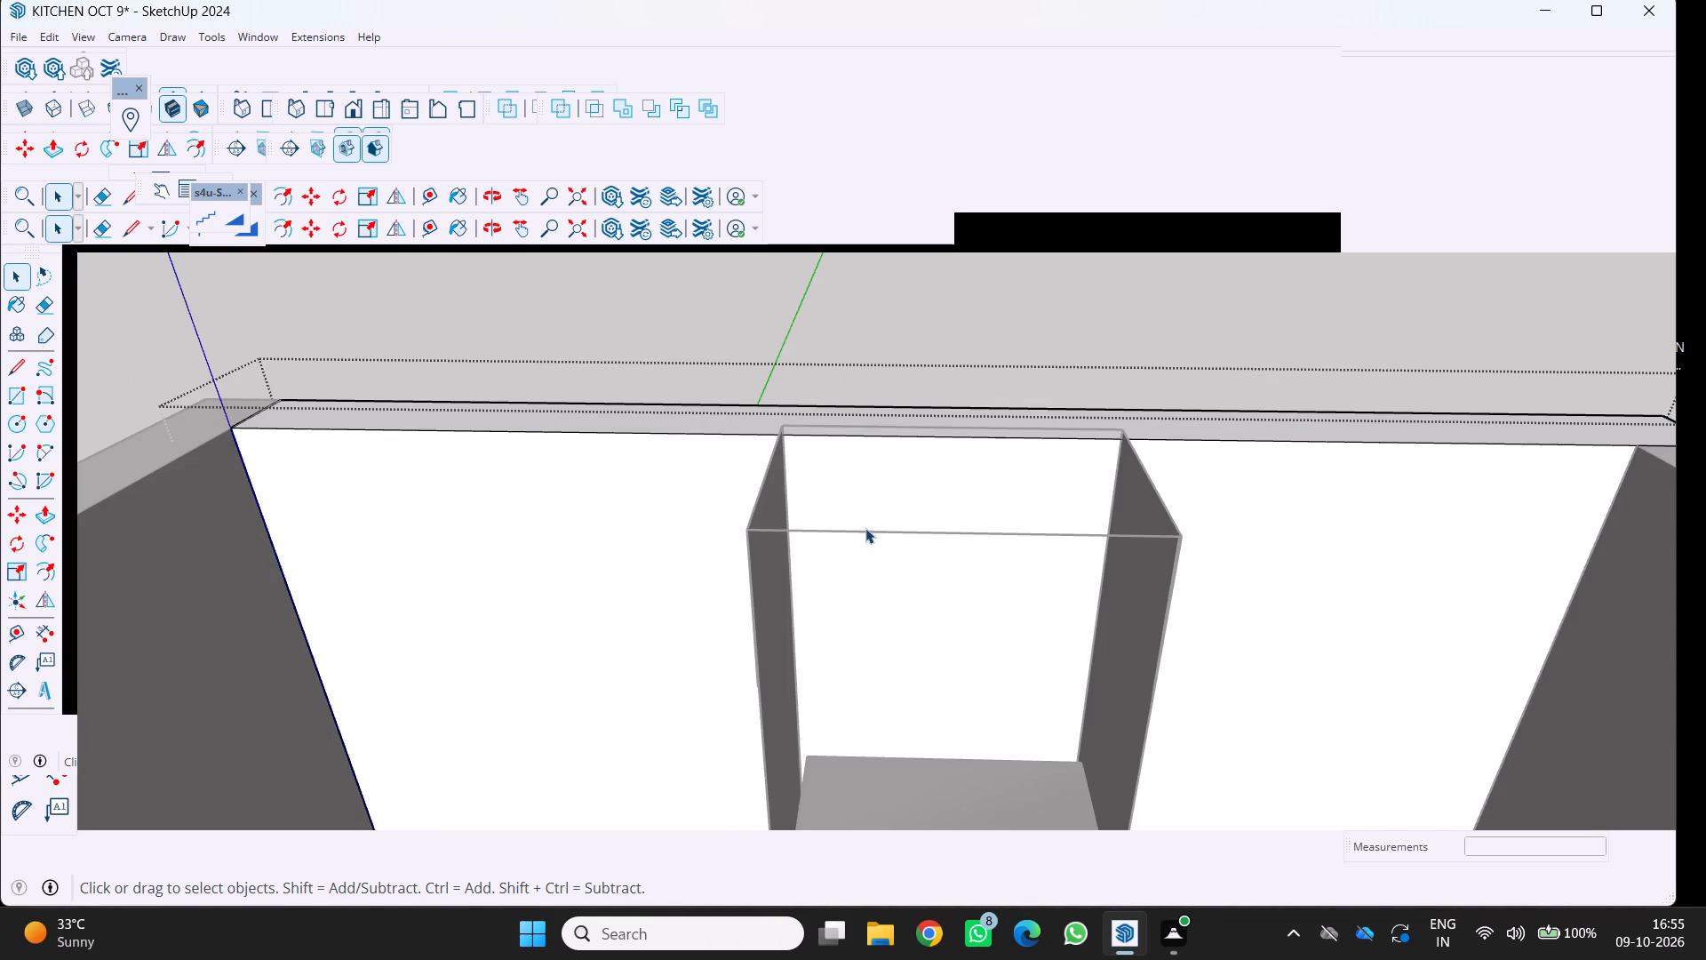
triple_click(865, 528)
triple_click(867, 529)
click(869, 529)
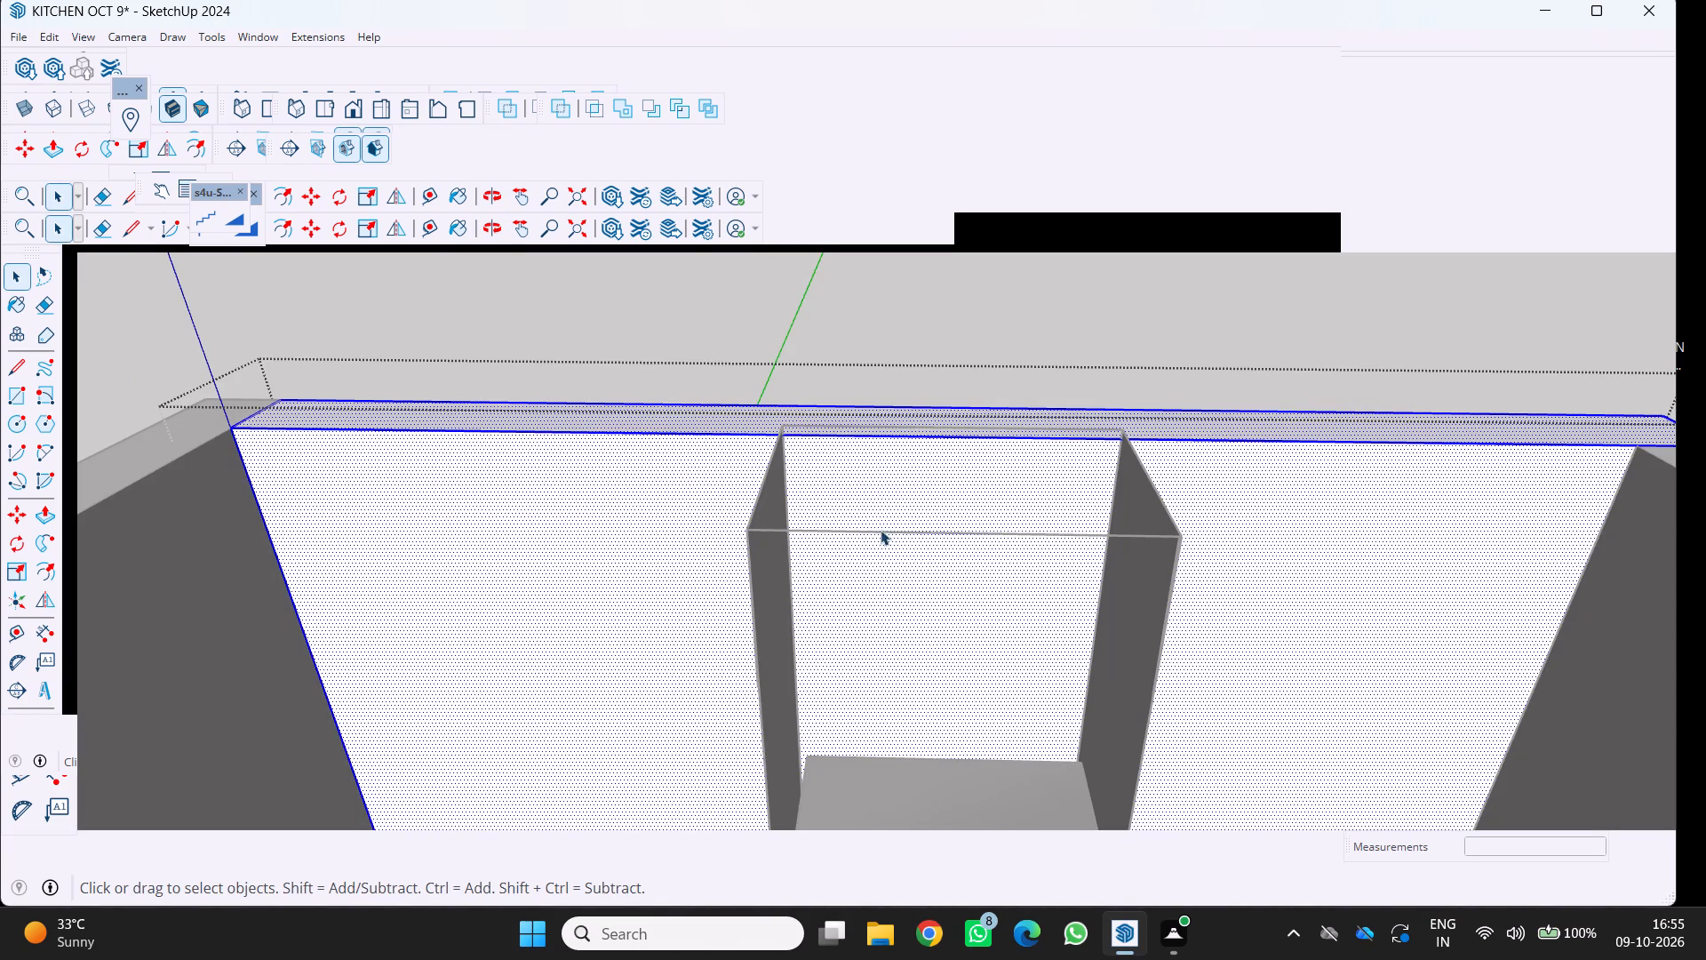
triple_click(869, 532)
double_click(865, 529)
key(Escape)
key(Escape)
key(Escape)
Examine the open frame above the refrigerator and the surrounding kitchen walls from the front.
scroll(816, 556, down, 5)
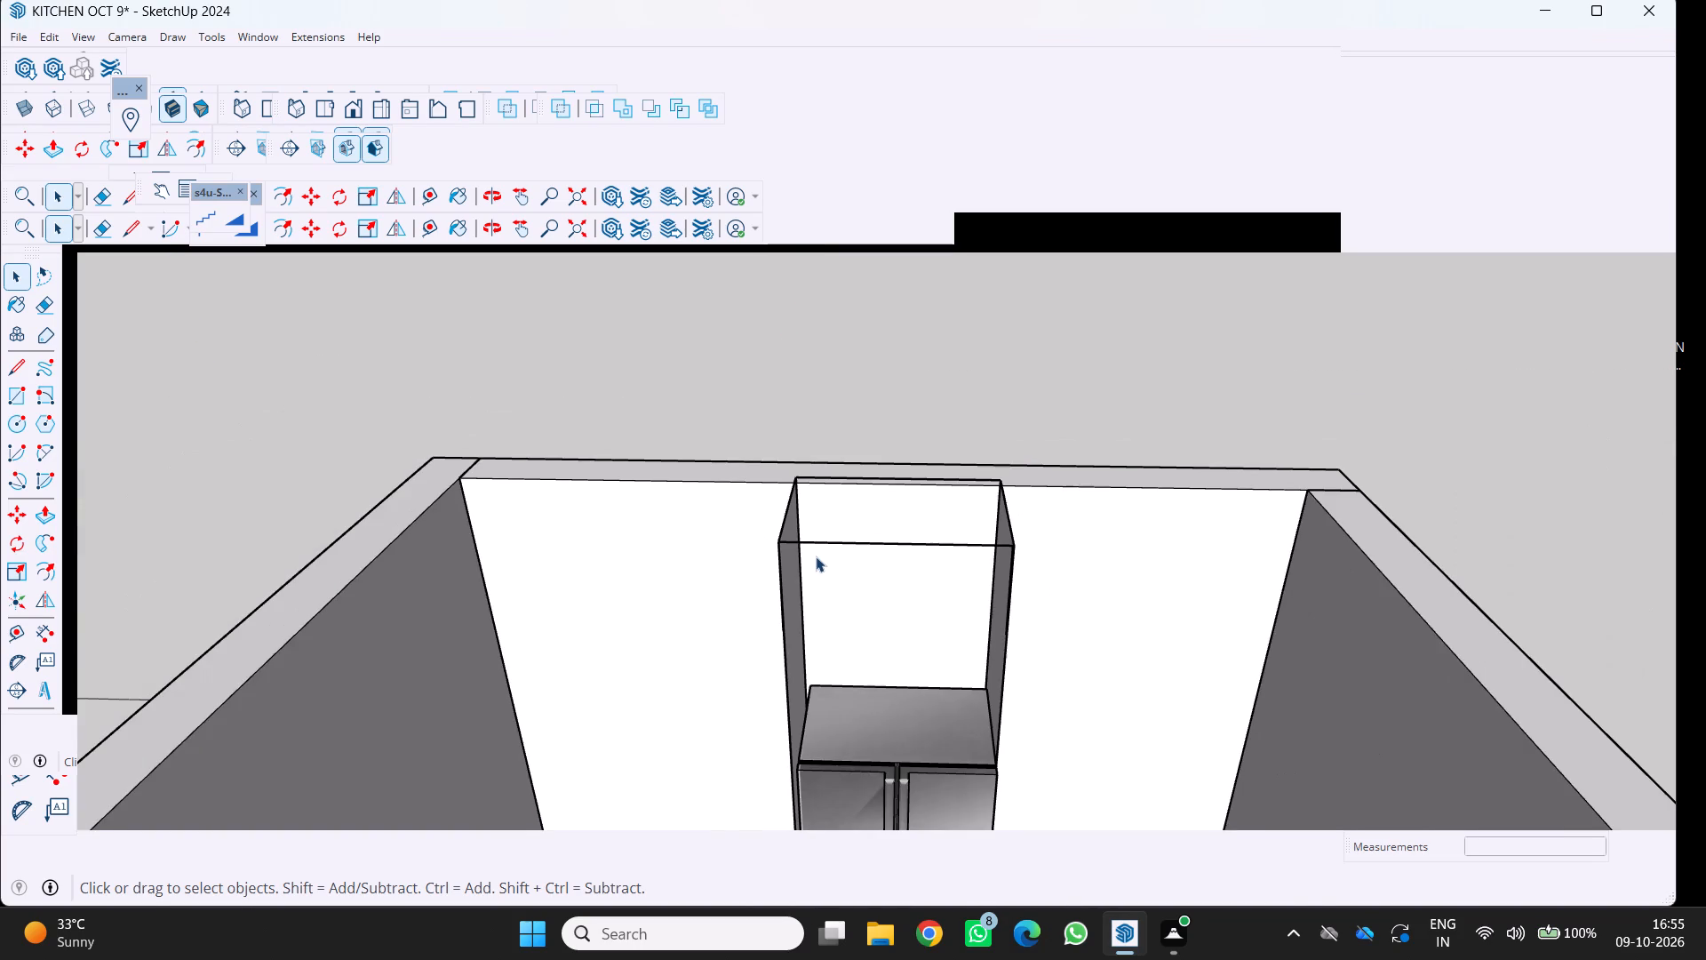
middle_drag(812, 555, 824, 460)
middle_click(825, 458)
scroll(825, 457, down, 4)
middle_drag(793, 516, 753, 485)
middle_drag(753, 485, 737, 445)
scroll(737, 445, down, 5)
middle_drag(730, 506, 759, 518)
middle_click(759, 518)
middle_drag(761, 518, 771, 525)
middle_drag(774, 525, 783, 532)
middle_click(787, 530)
scroll(740, 508, up, 3)
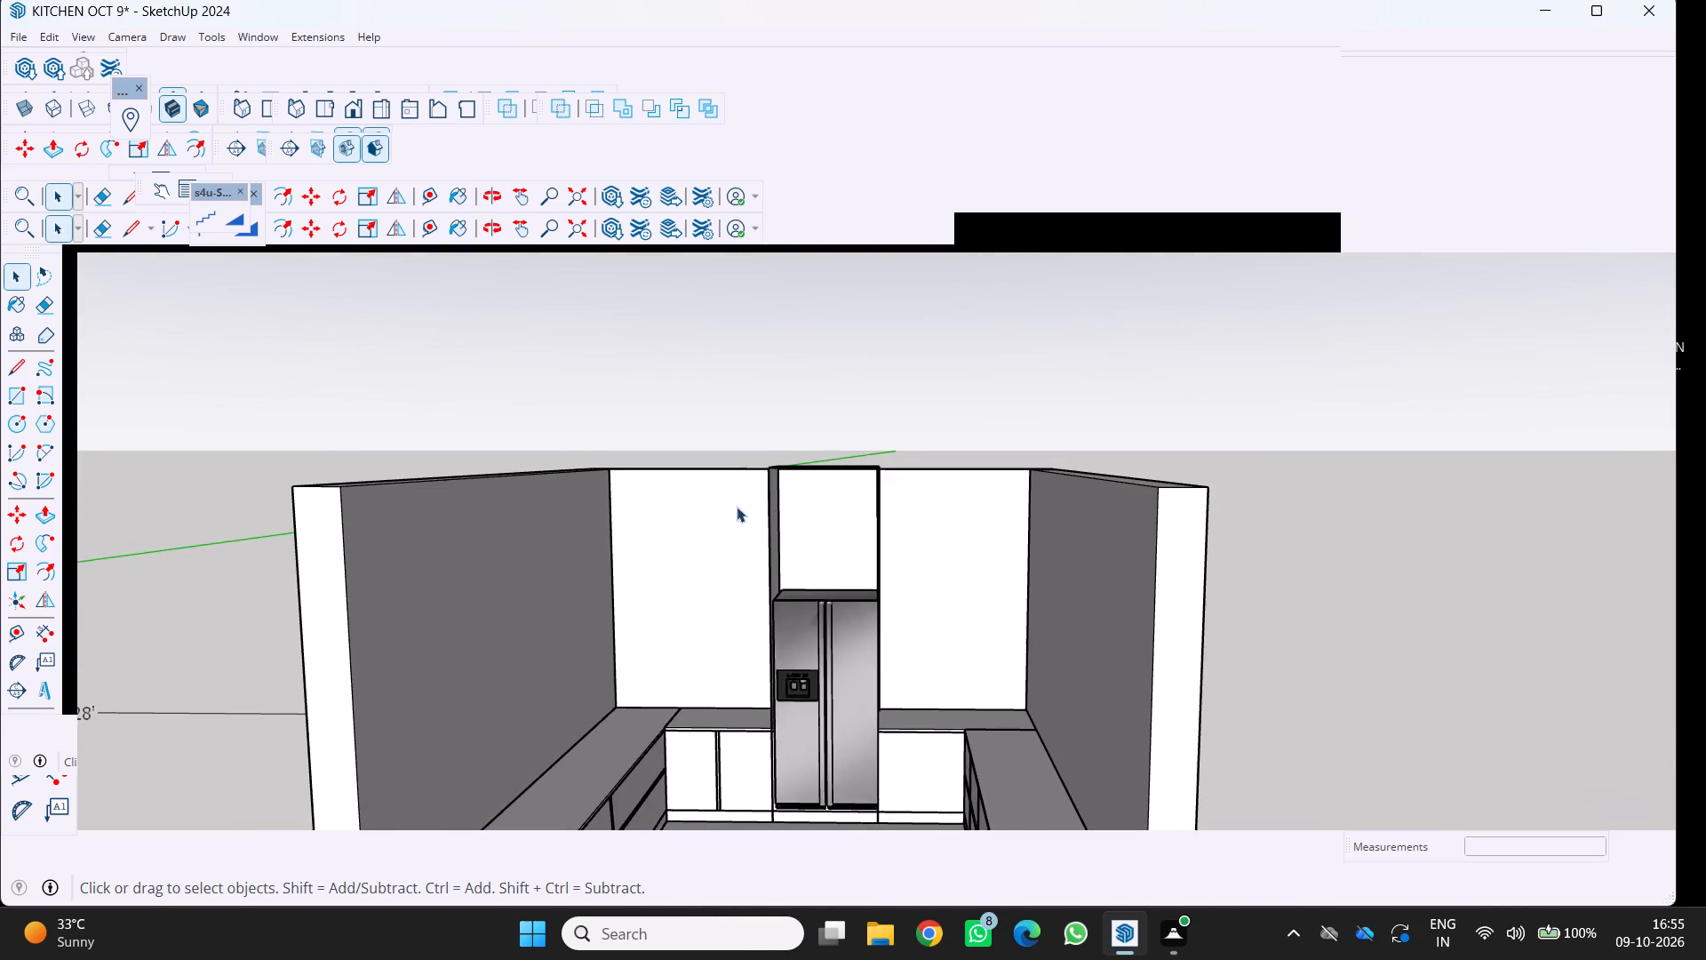
middle_drag(733, 516, 740, 464)
scroll(753, 475, up, 3)
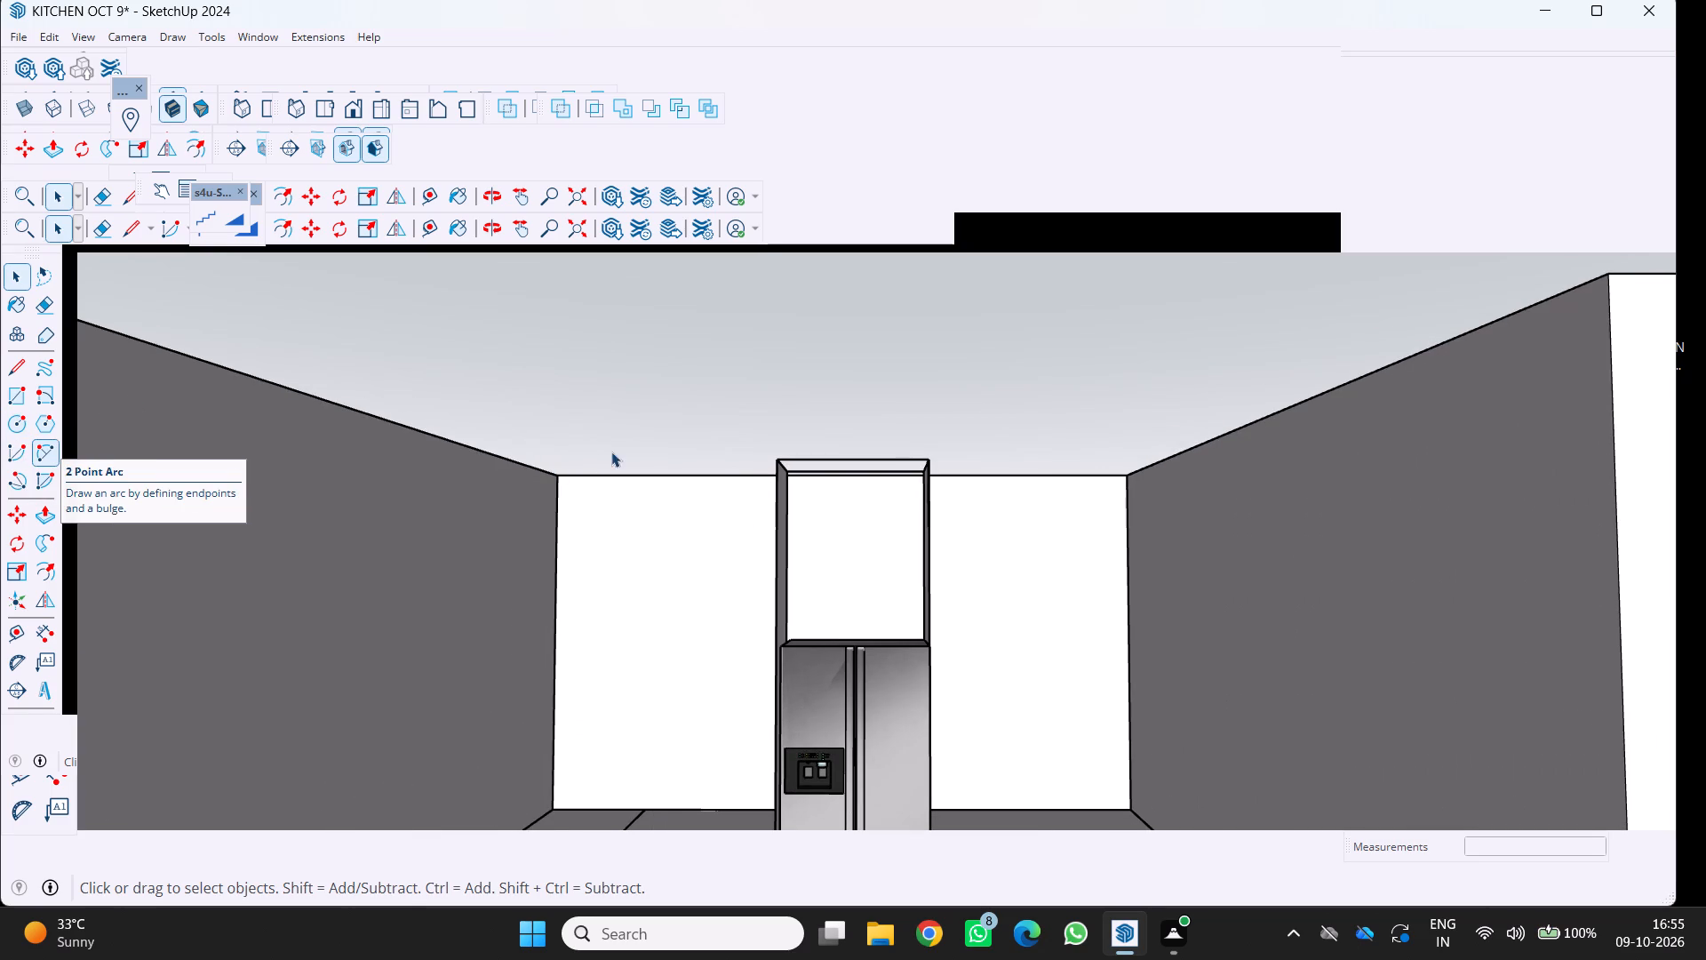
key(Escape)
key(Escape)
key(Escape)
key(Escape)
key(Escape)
Close the floating s4u-Stair toolbar.
click(235, 188)
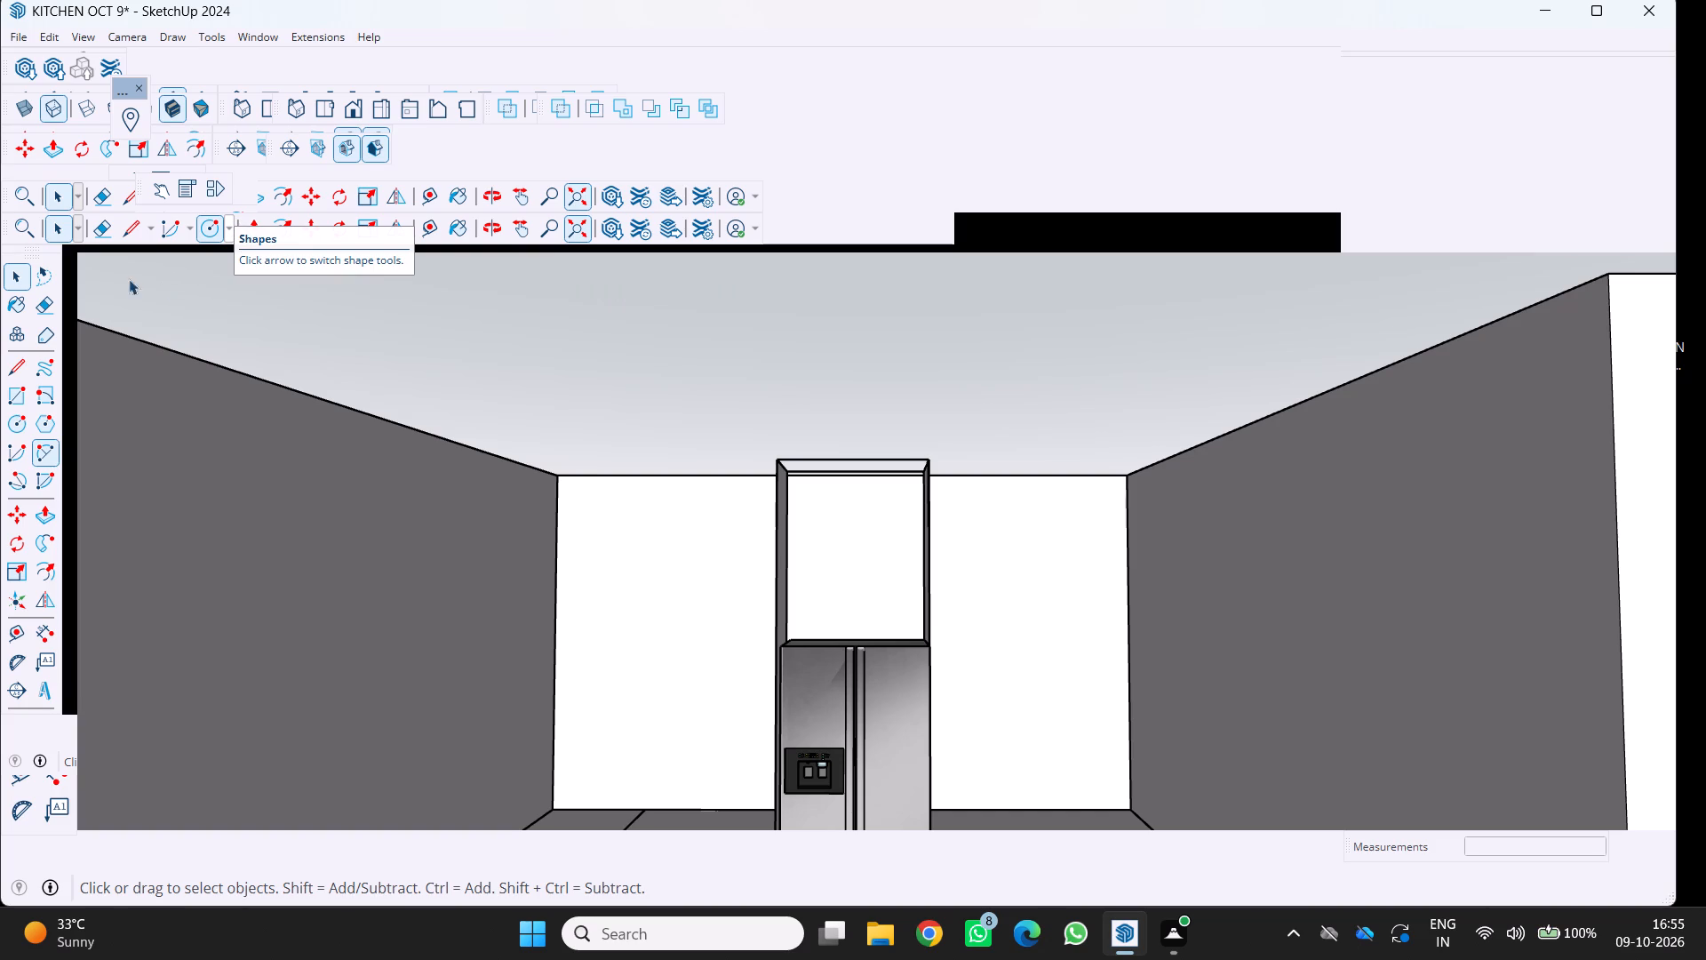
drag(18, 235, 345, 207)
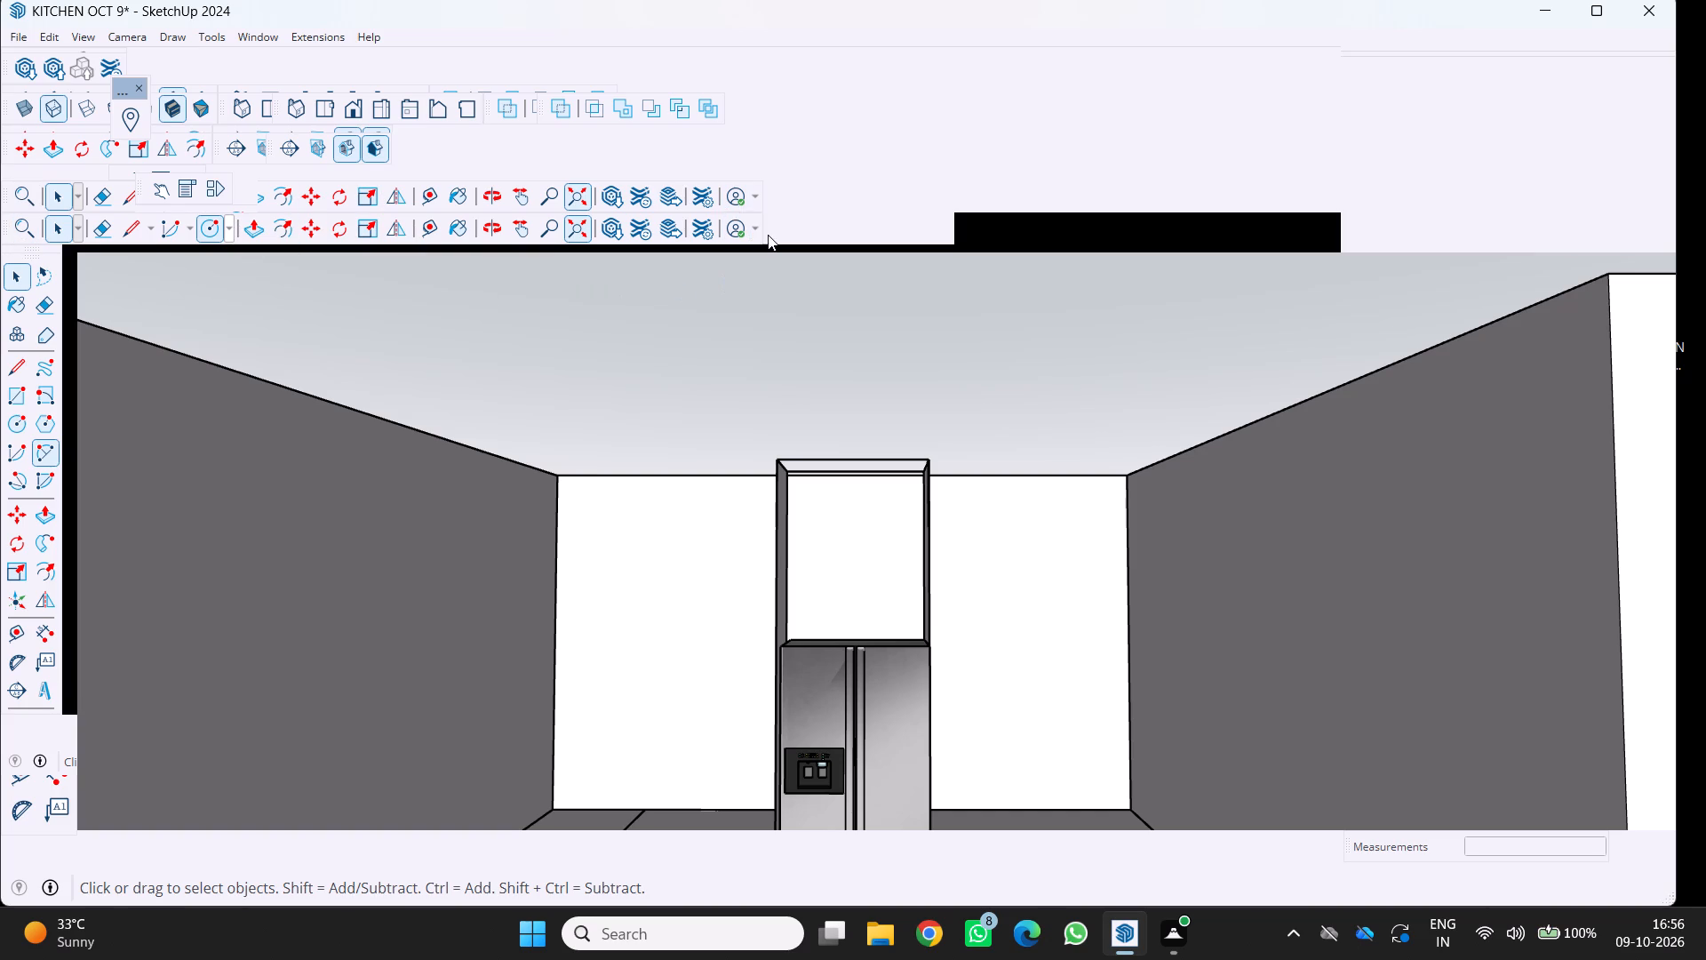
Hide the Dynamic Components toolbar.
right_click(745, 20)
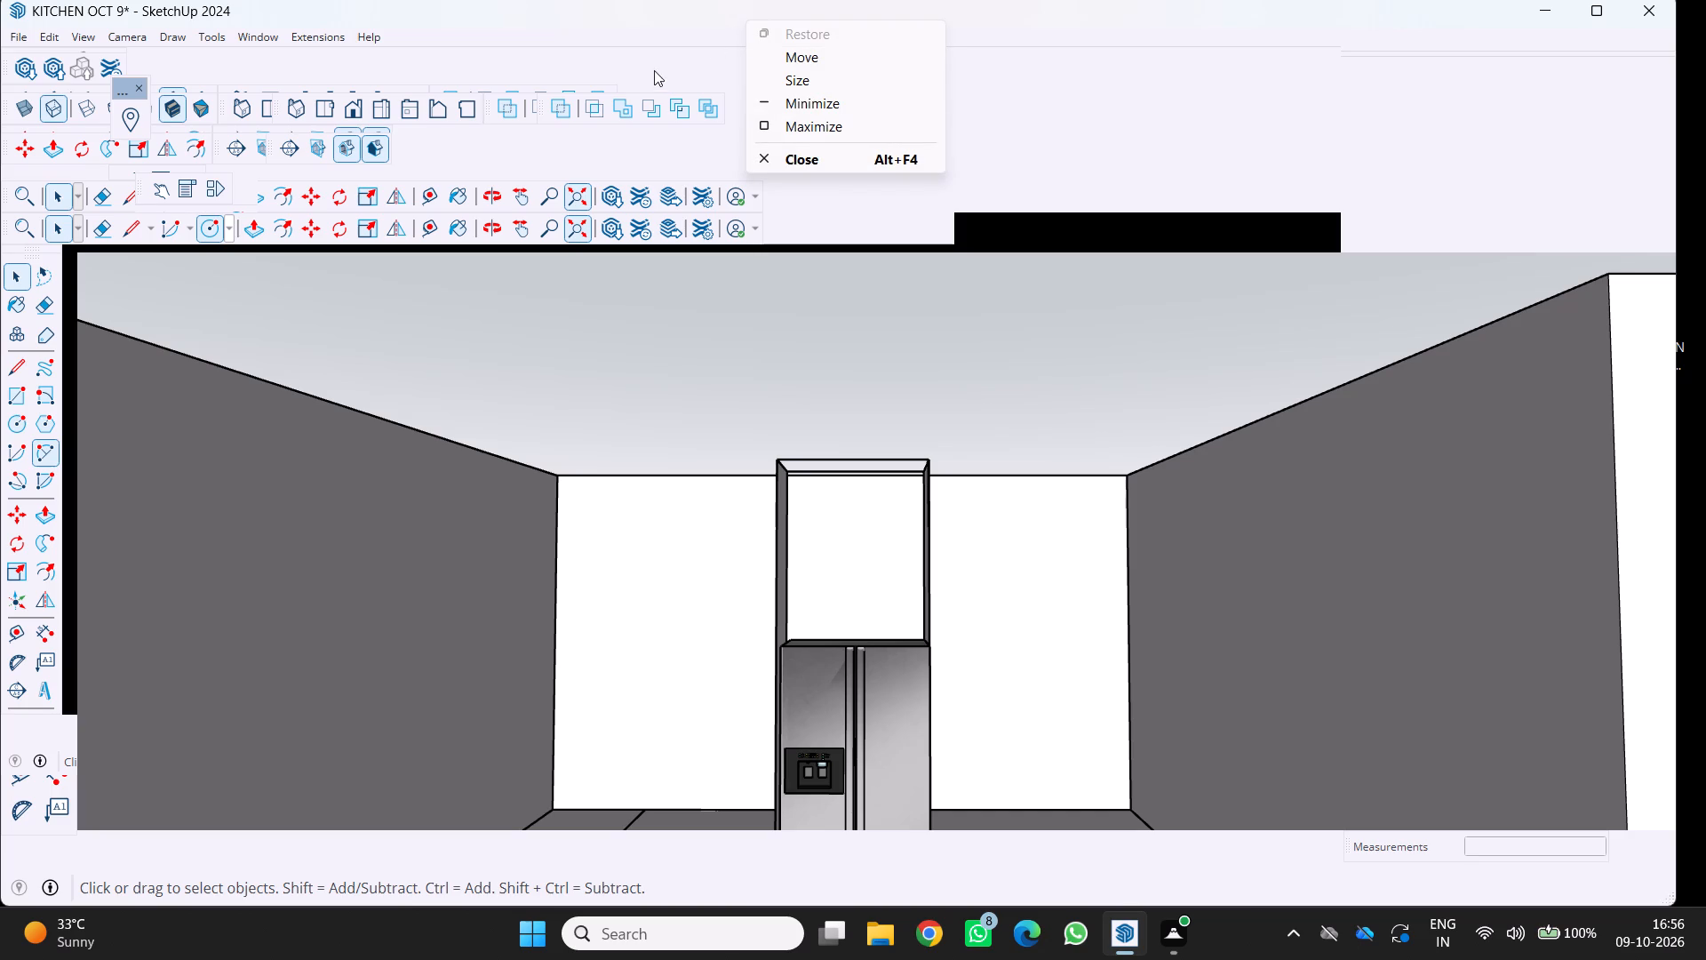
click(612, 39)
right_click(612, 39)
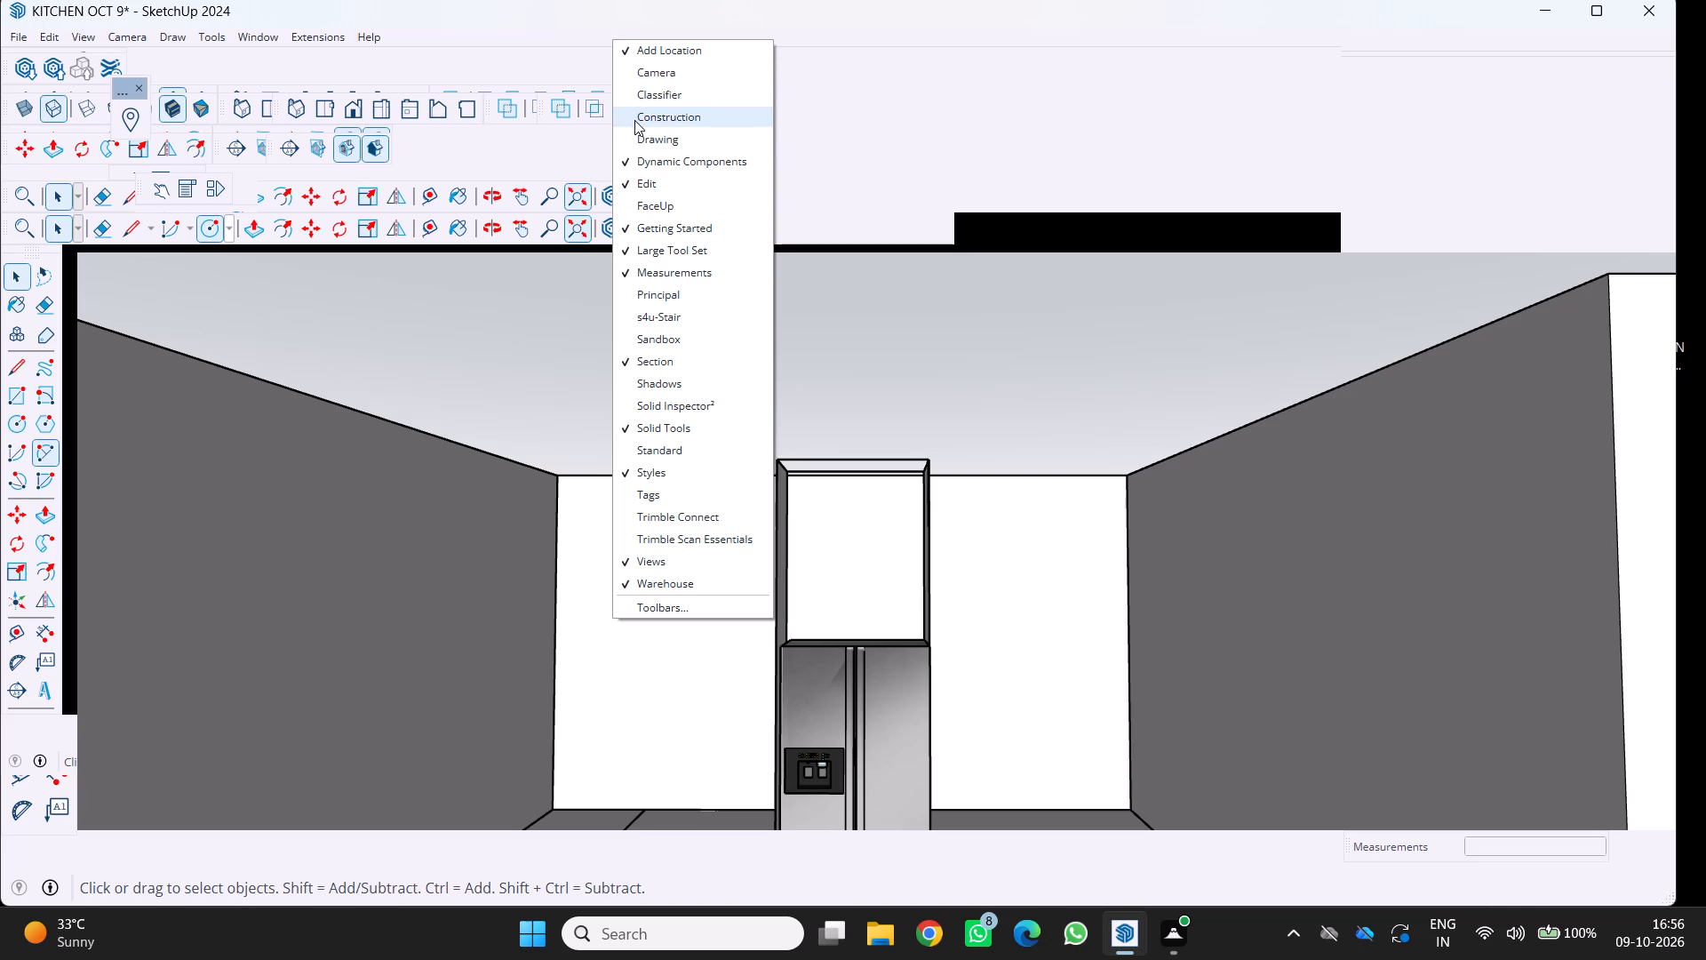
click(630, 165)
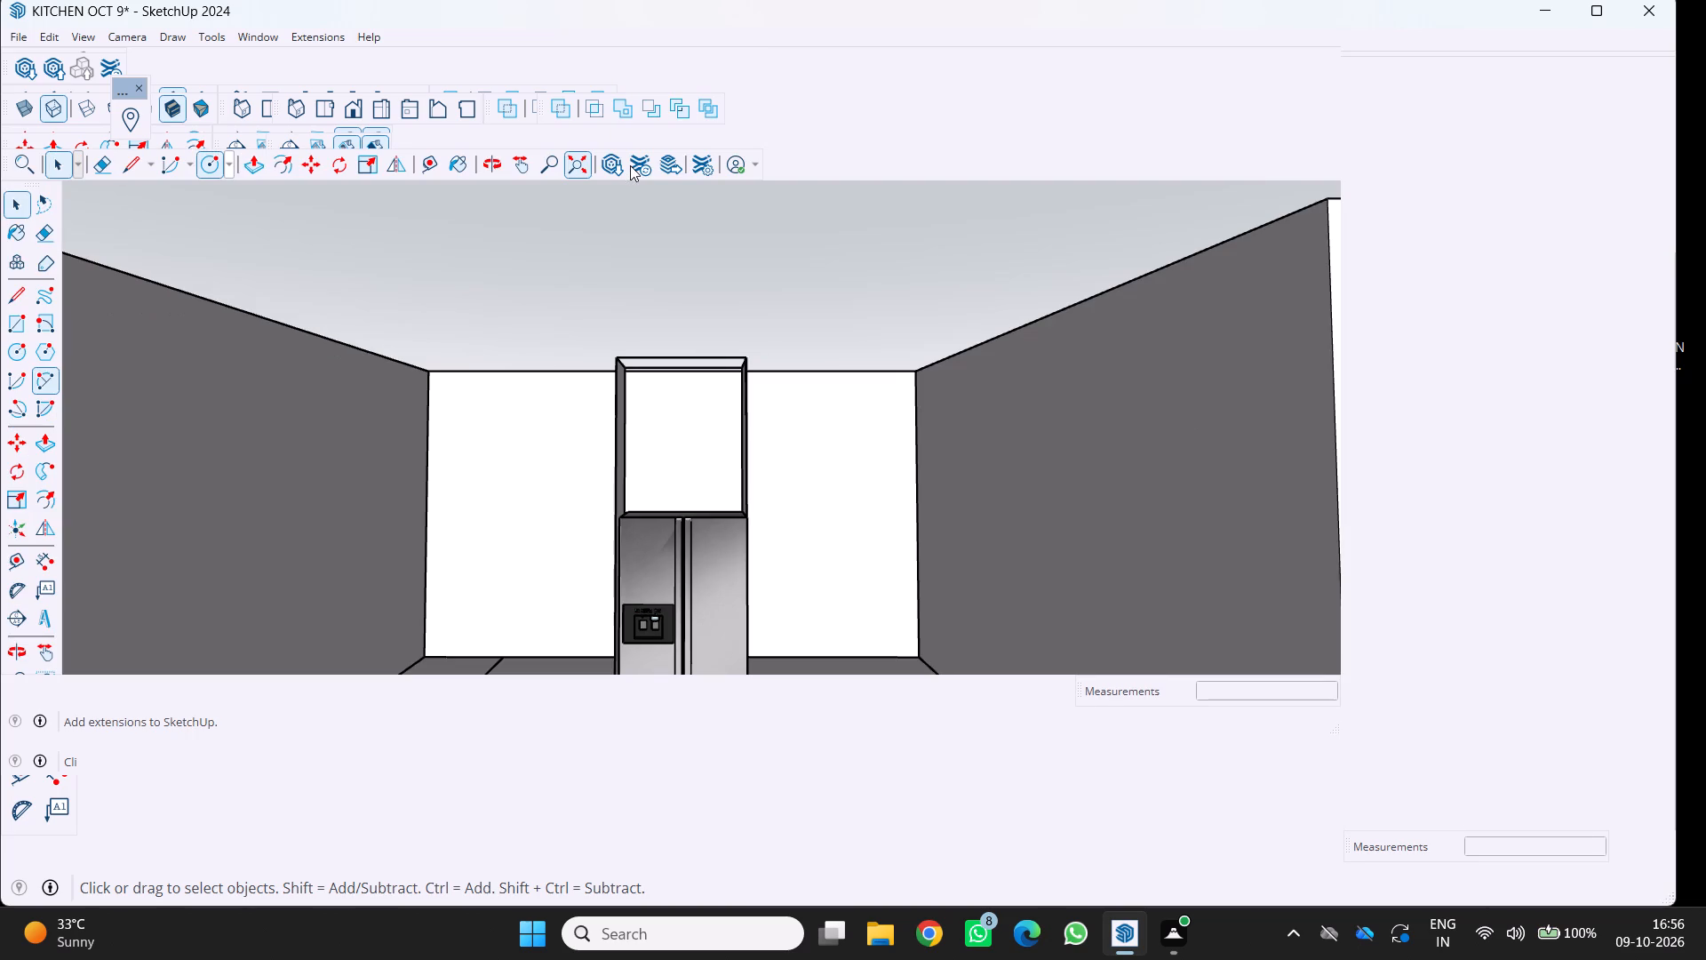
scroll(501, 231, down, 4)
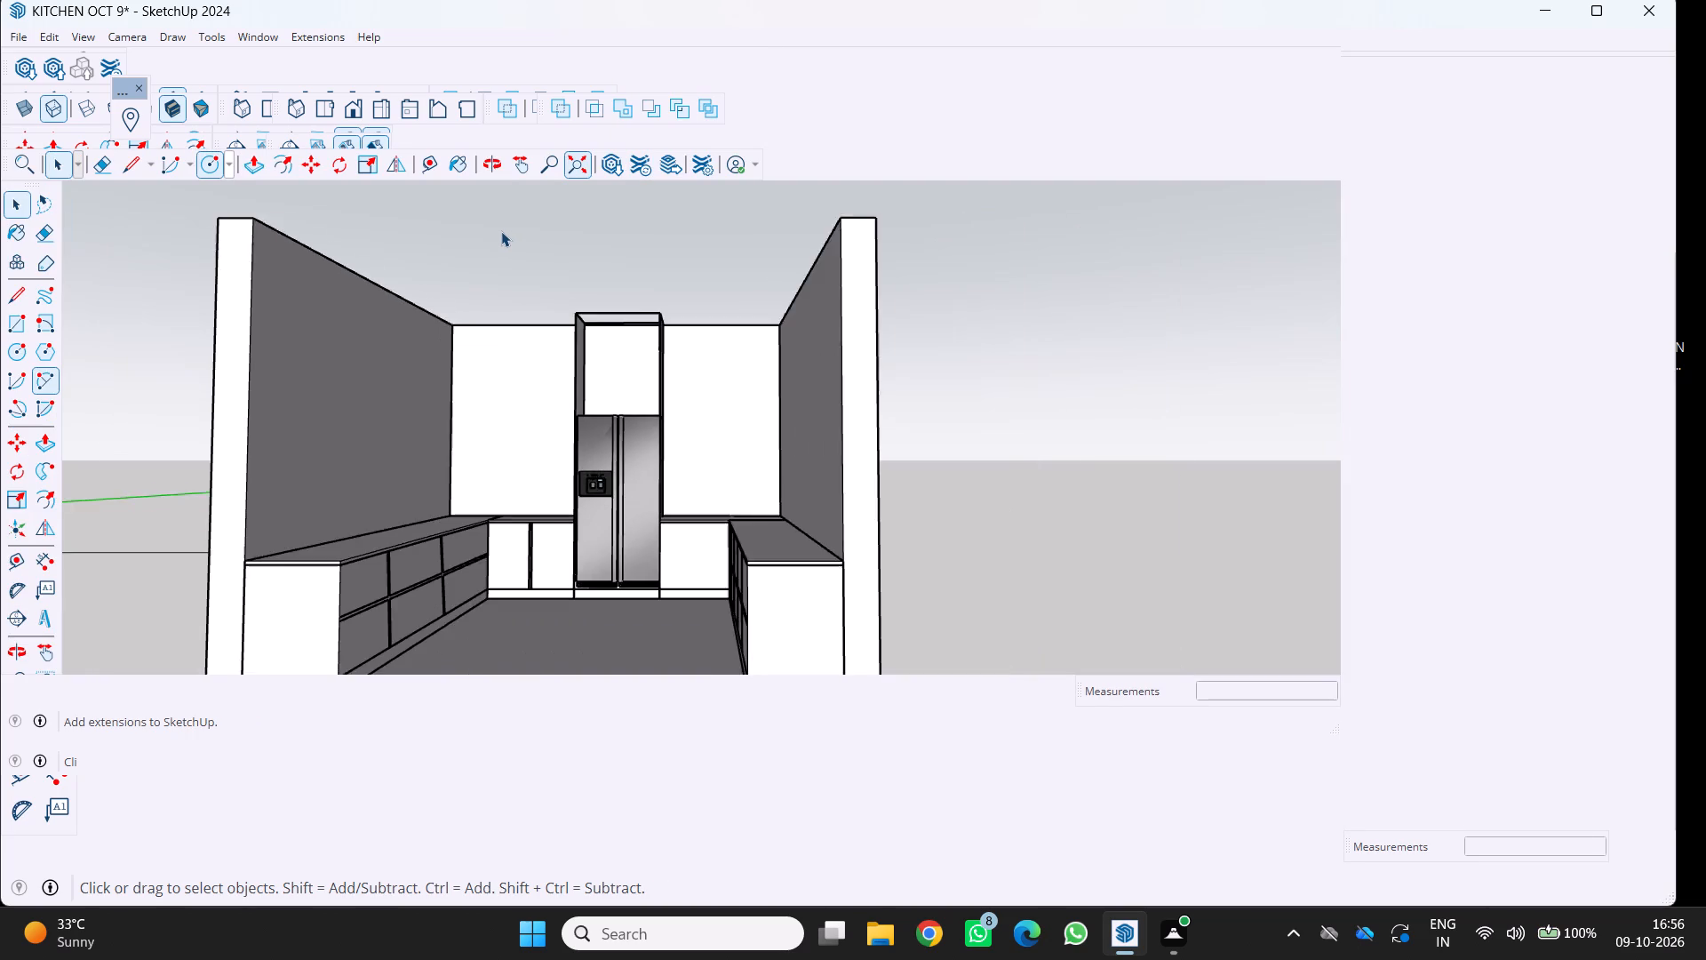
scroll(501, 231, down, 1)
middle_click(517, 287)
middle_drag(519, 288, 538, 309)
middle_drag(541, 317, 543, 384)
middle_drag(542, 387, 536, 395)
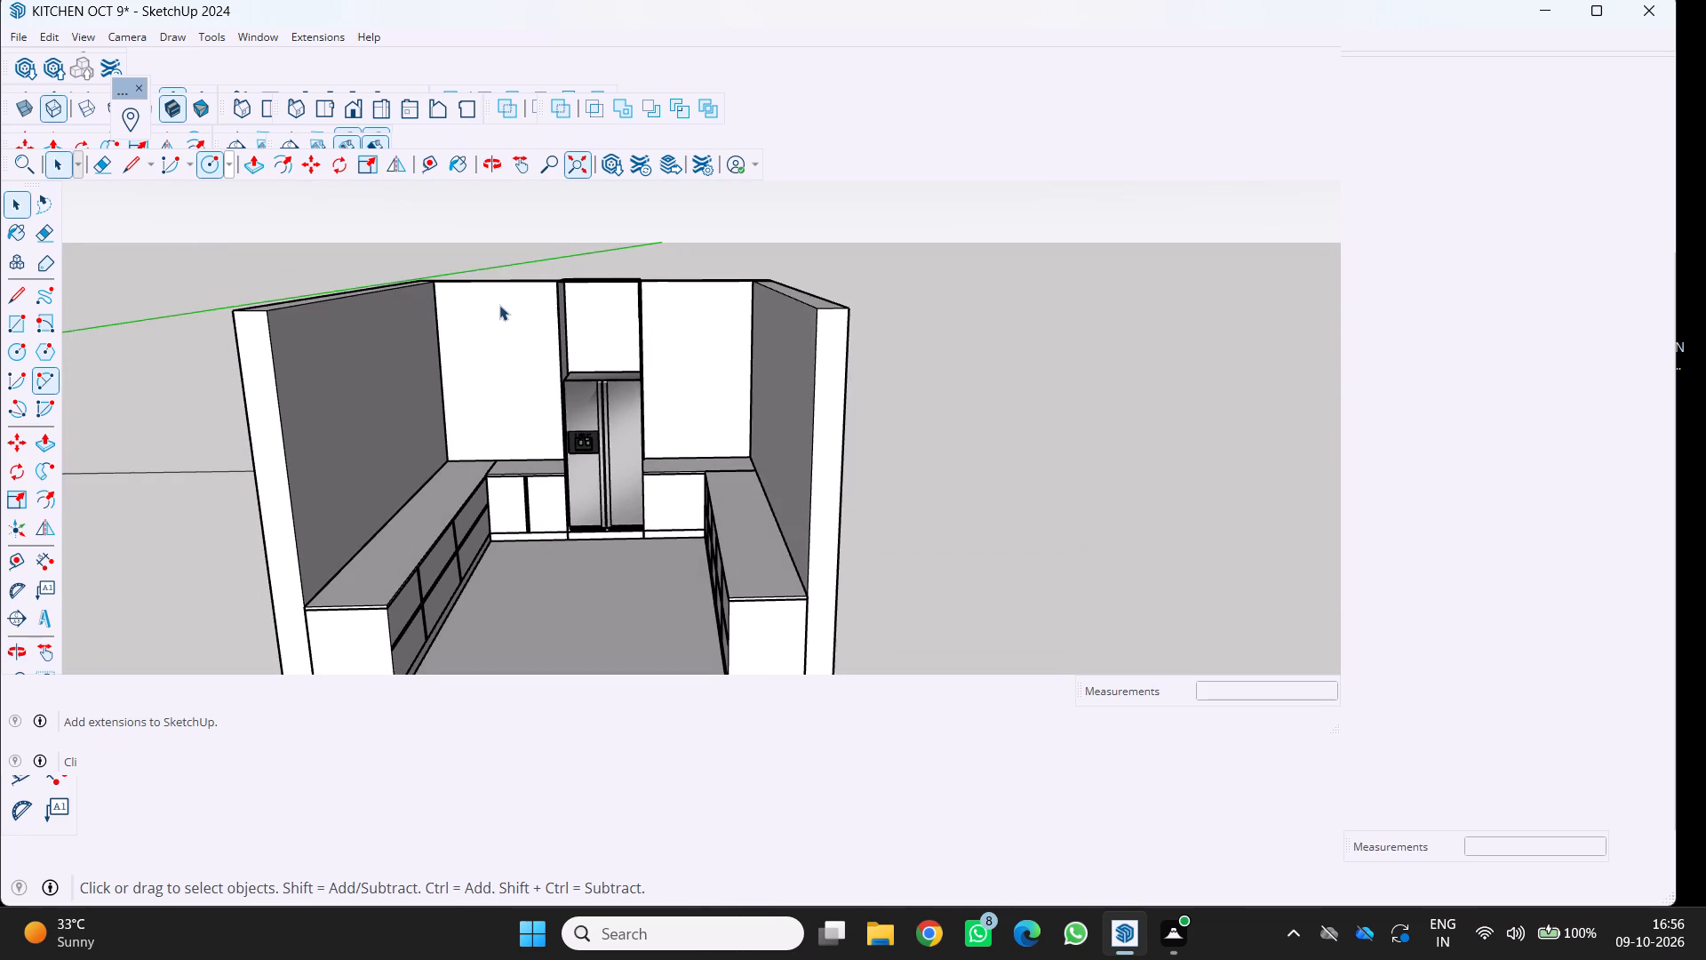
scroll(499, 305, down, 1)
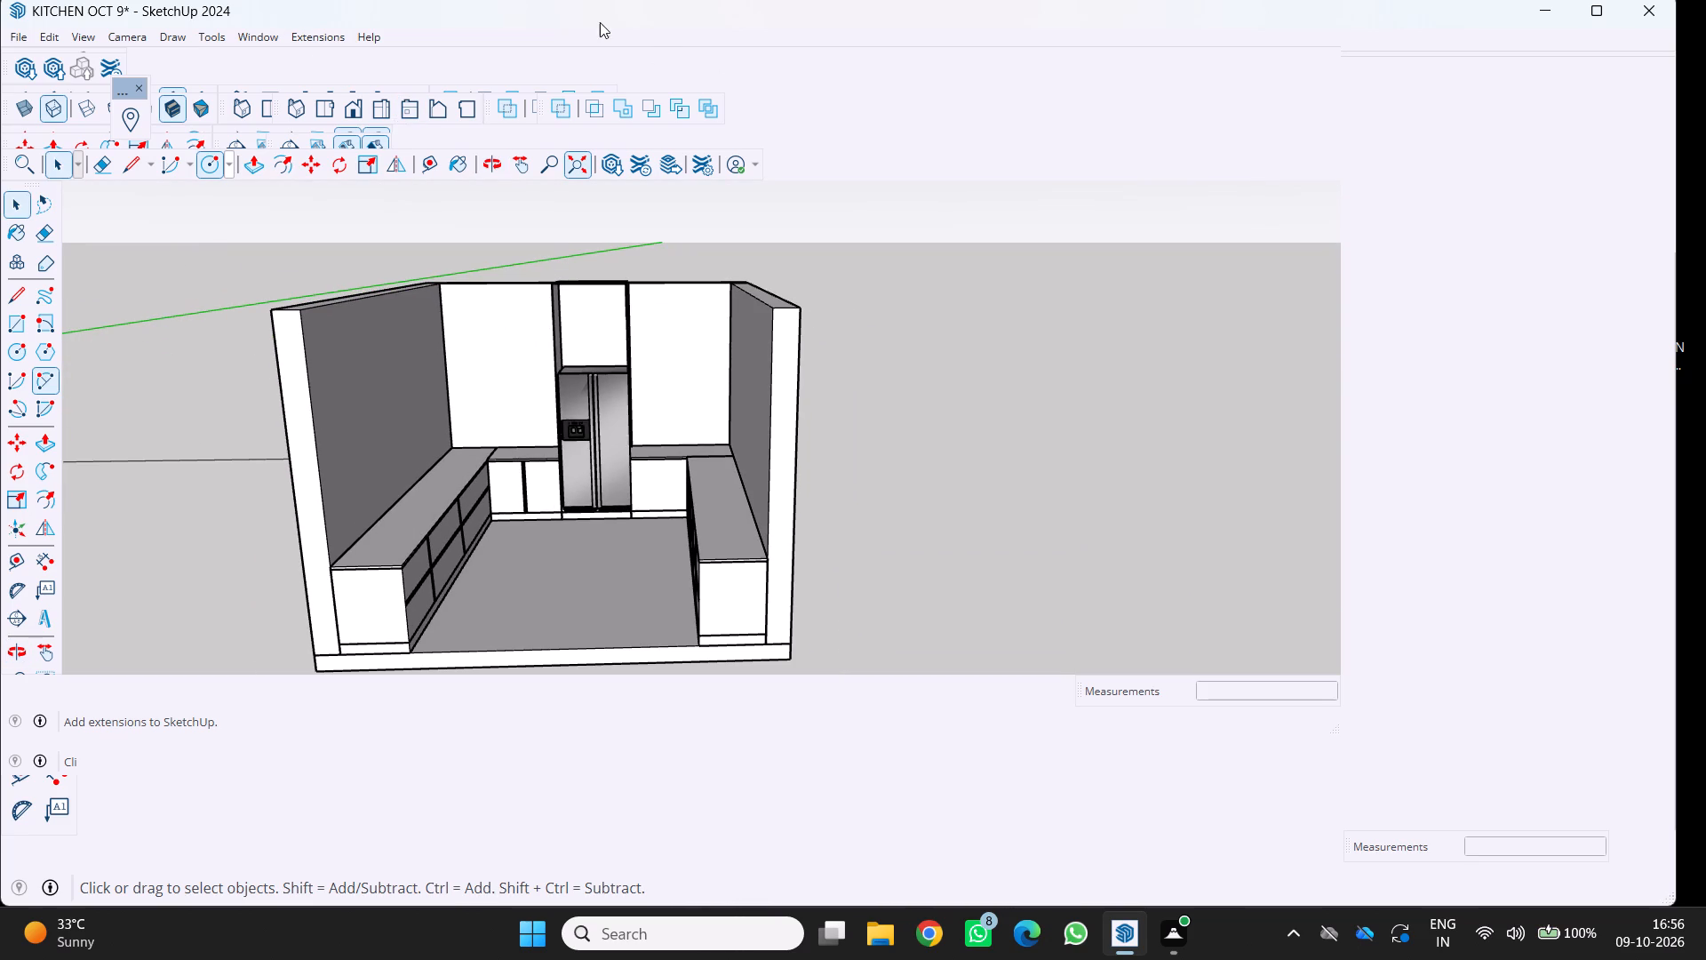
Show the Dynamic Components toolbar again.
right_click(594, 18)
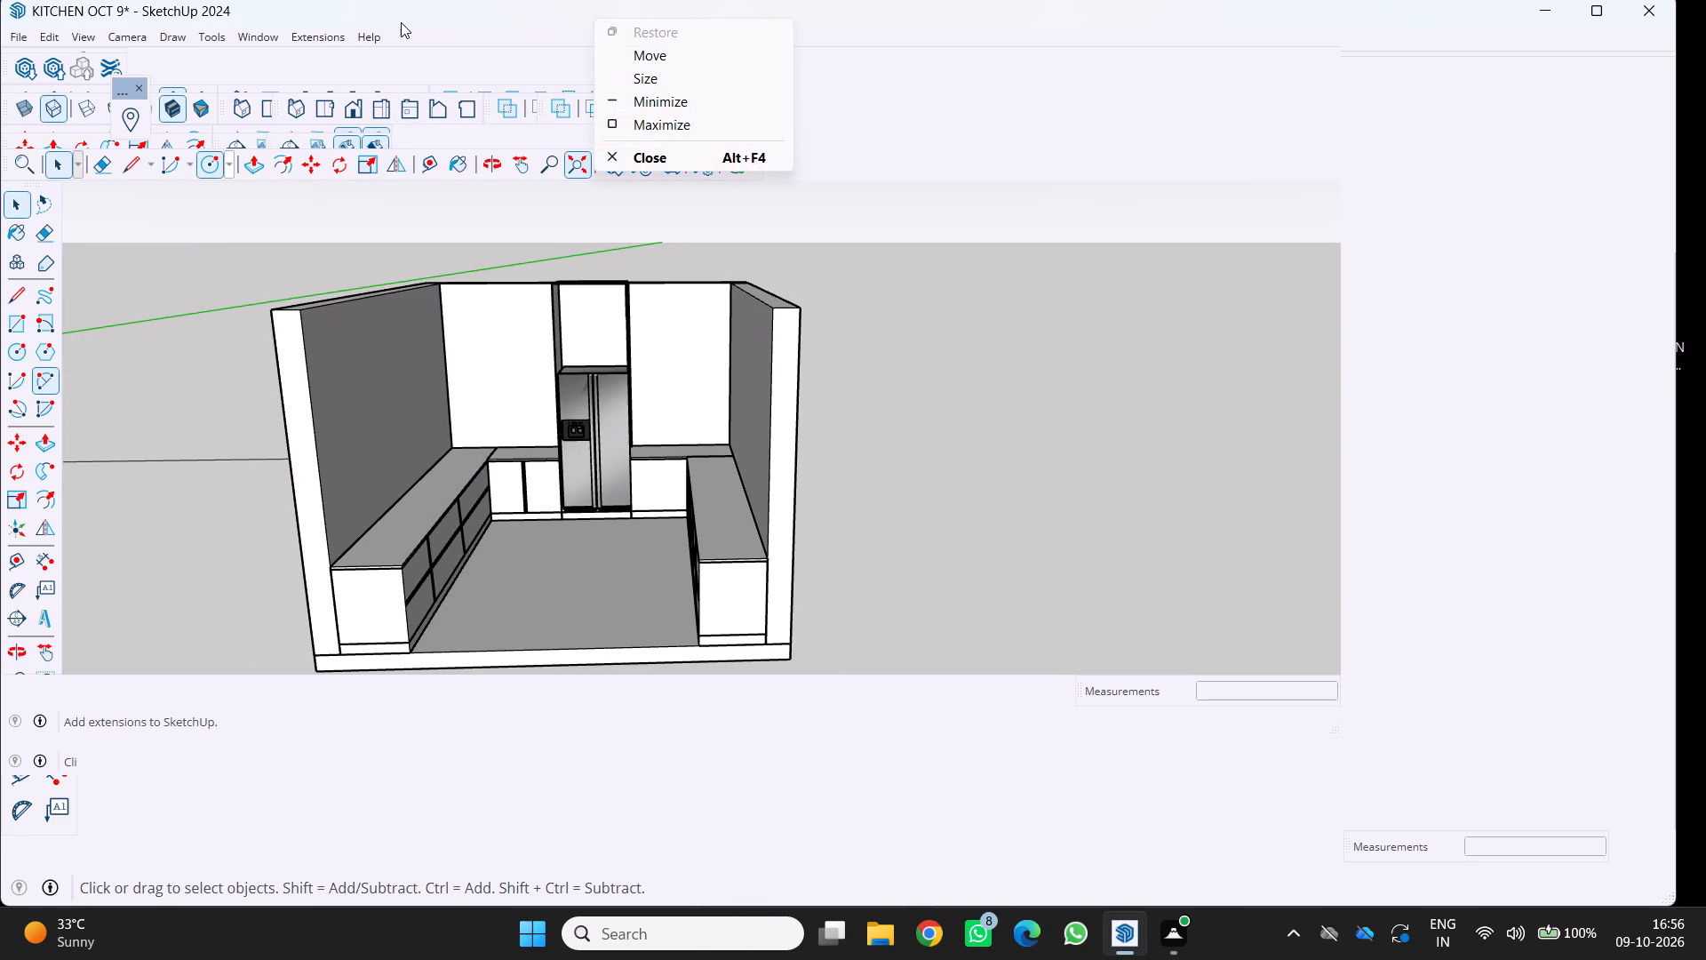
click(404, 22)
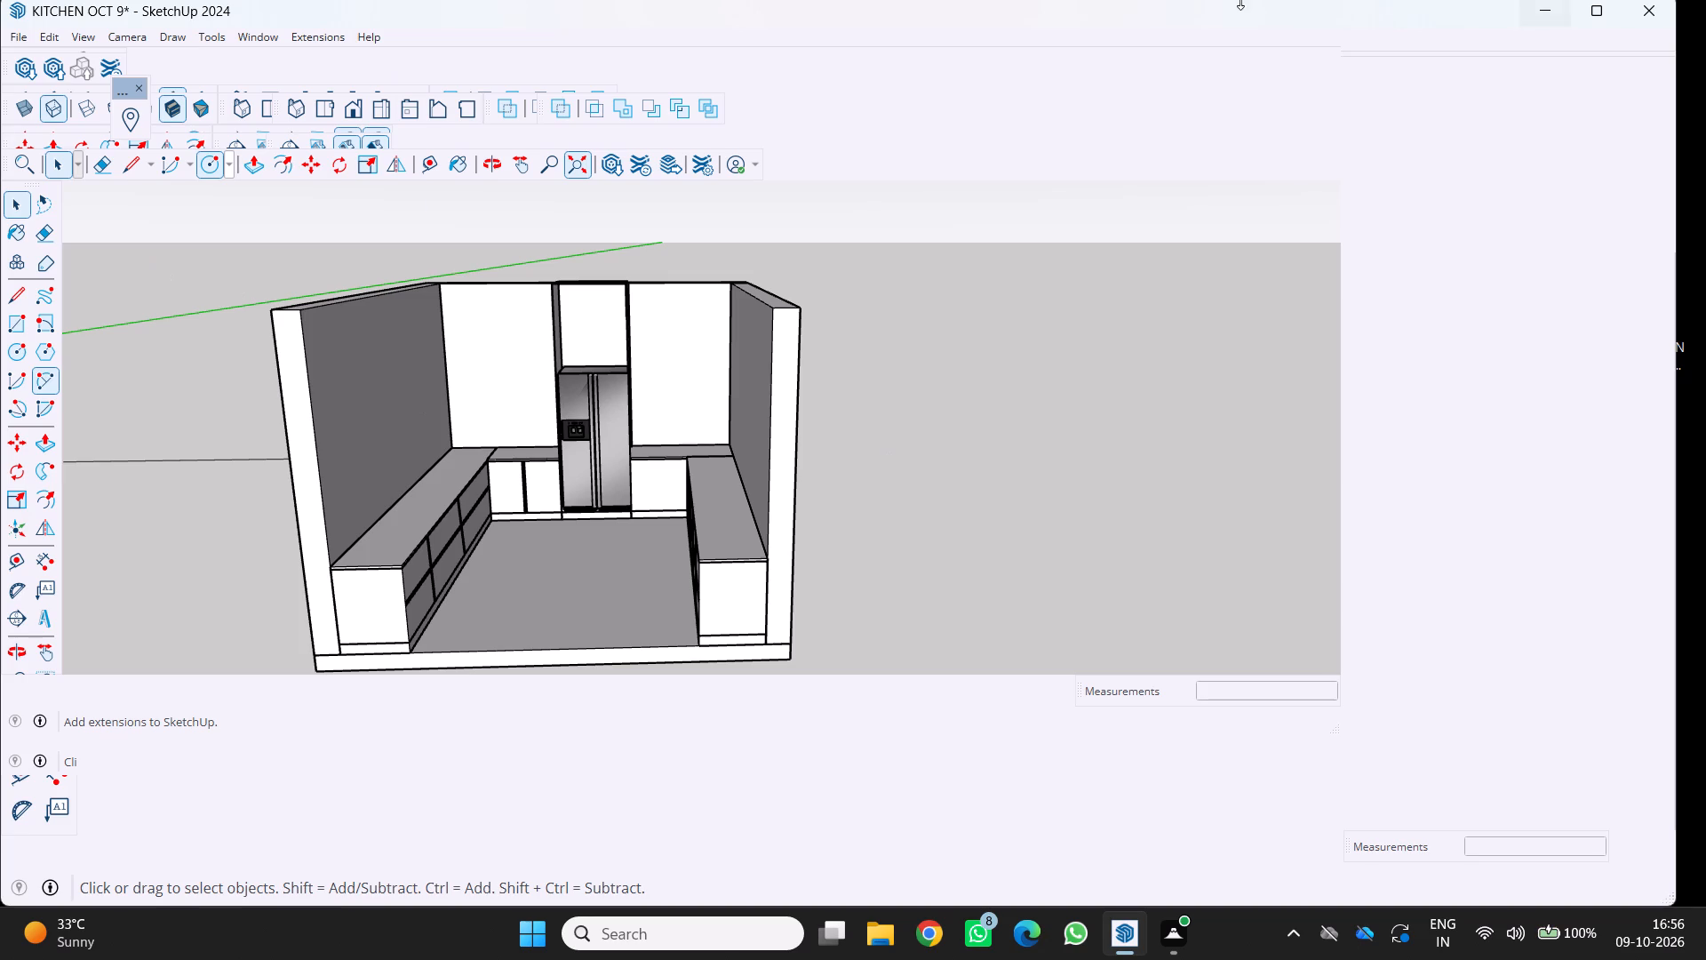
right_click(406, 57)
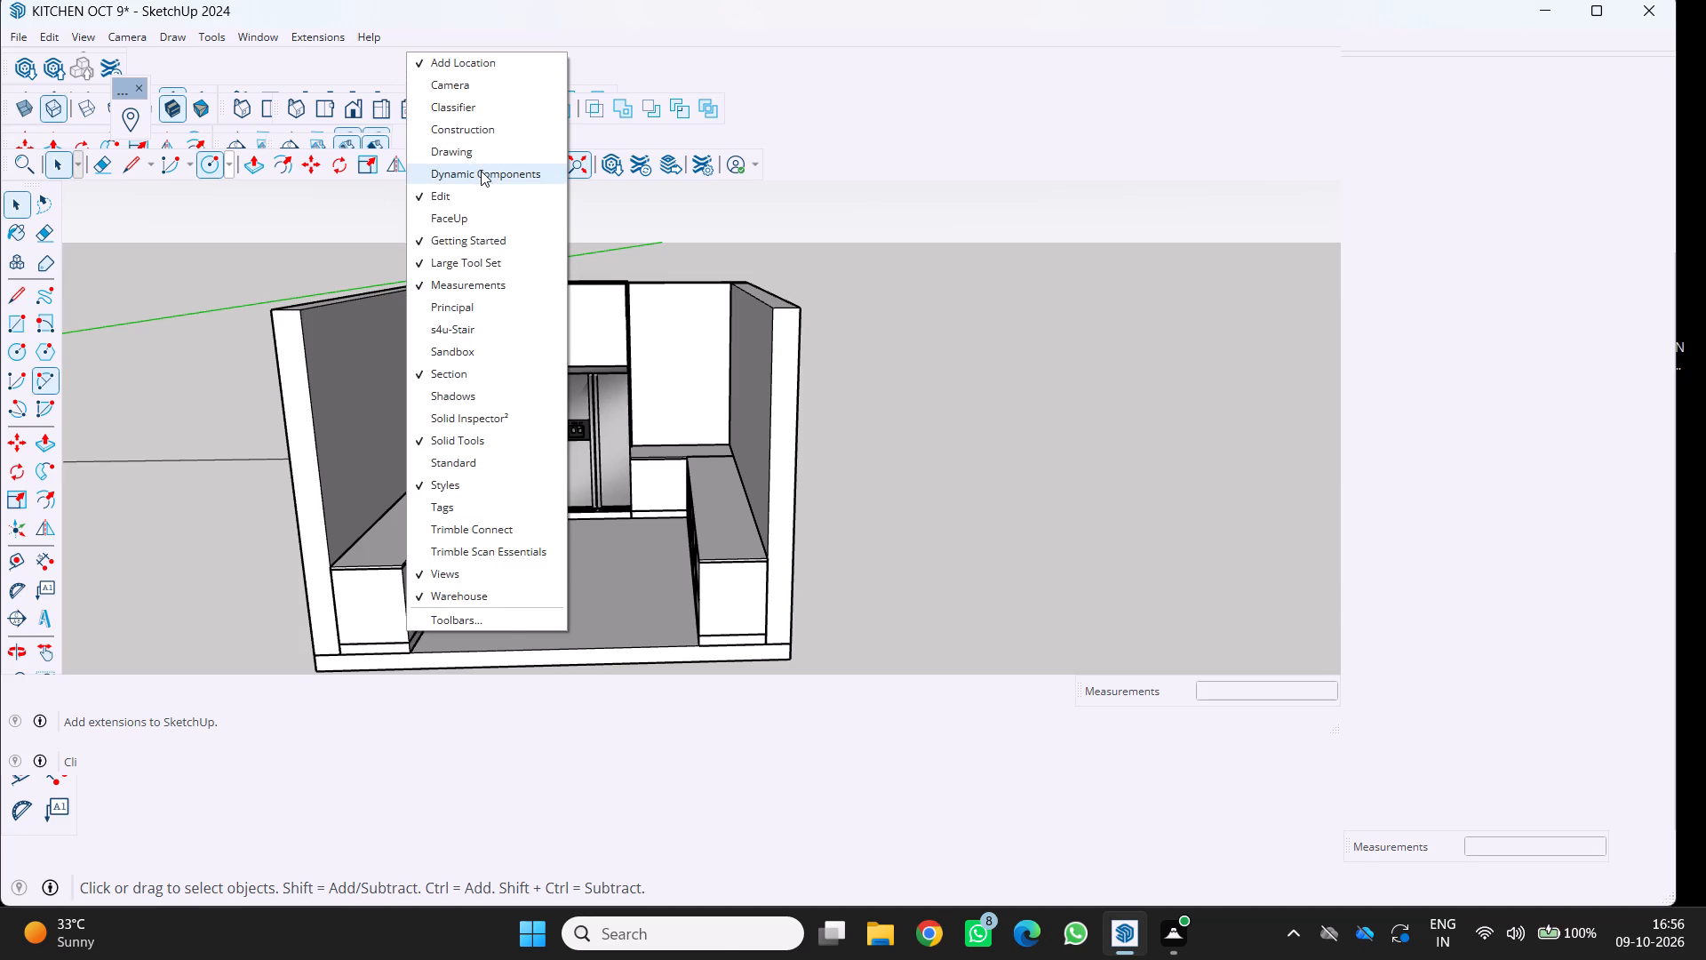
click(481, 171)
Hide the Measurements and Add Location toolbars.
right_click(449, 56)
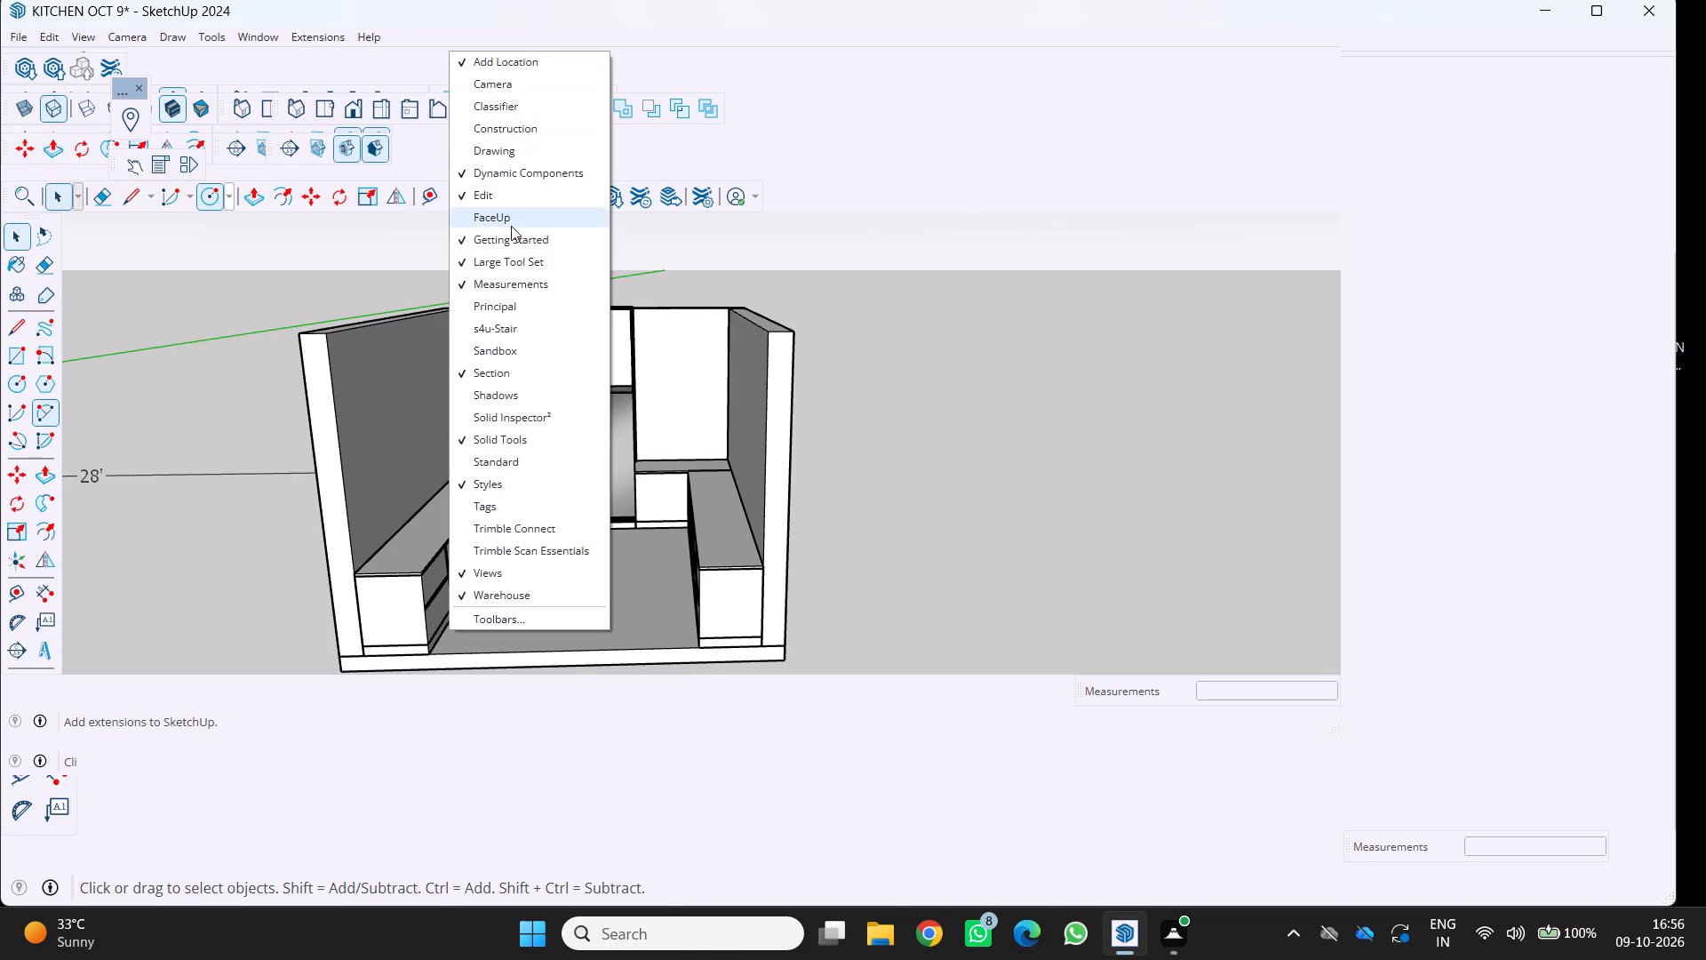
click(505, 280)
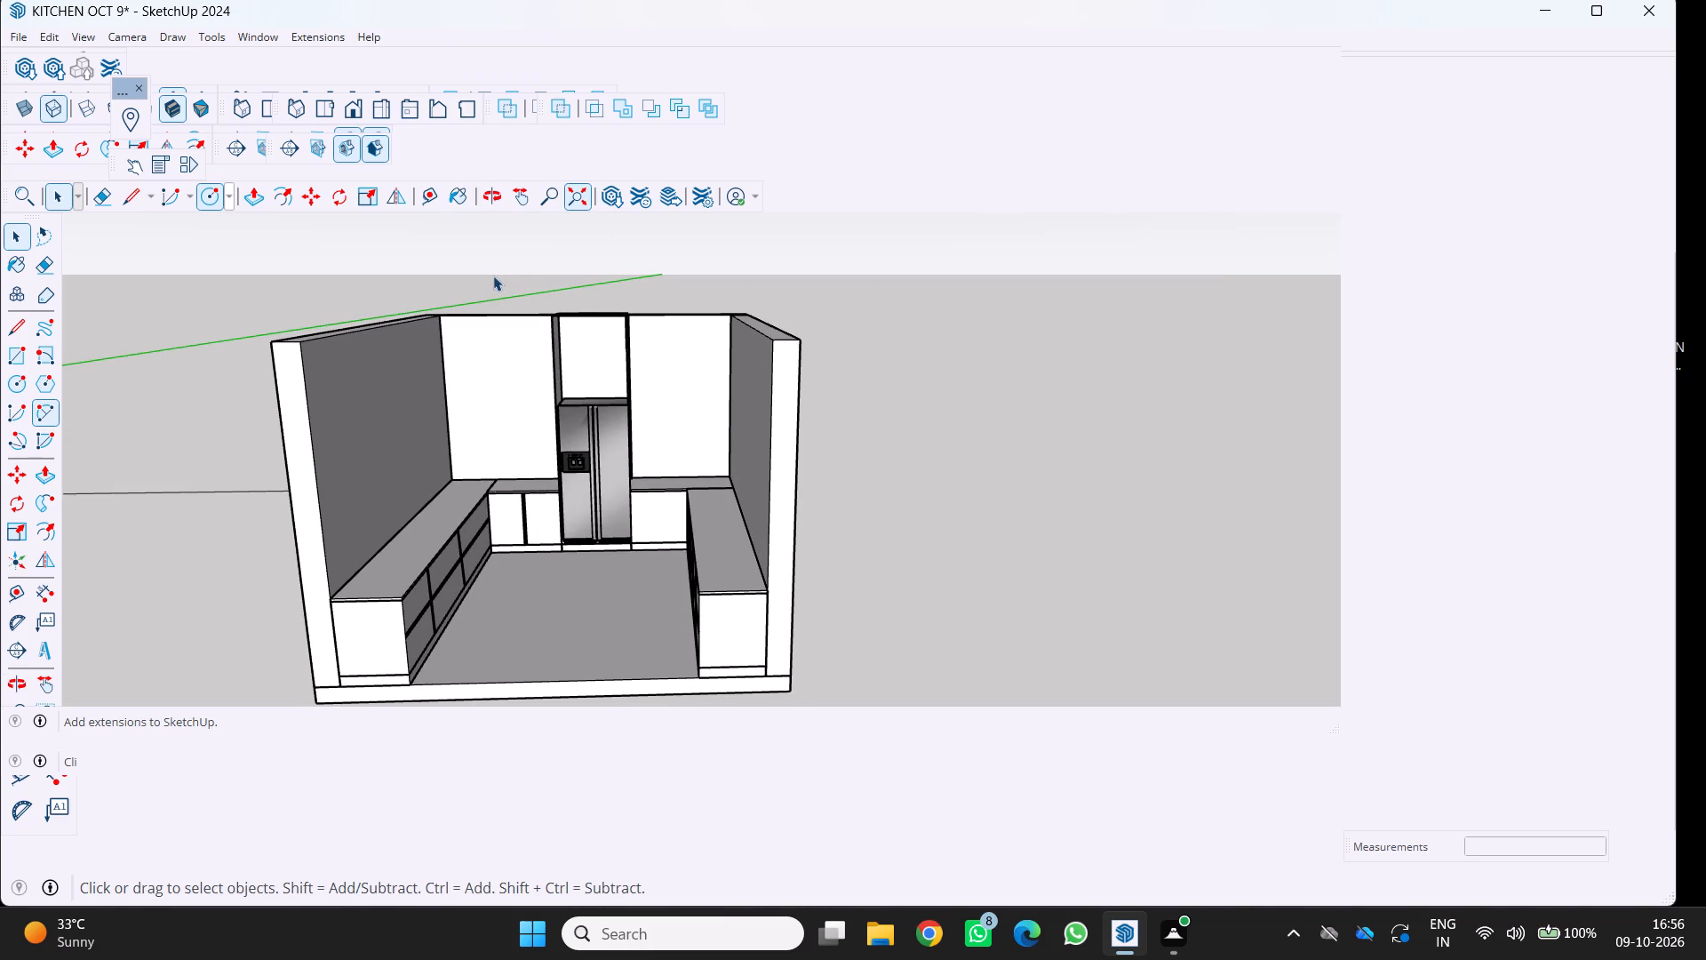
right_click(444, 47)
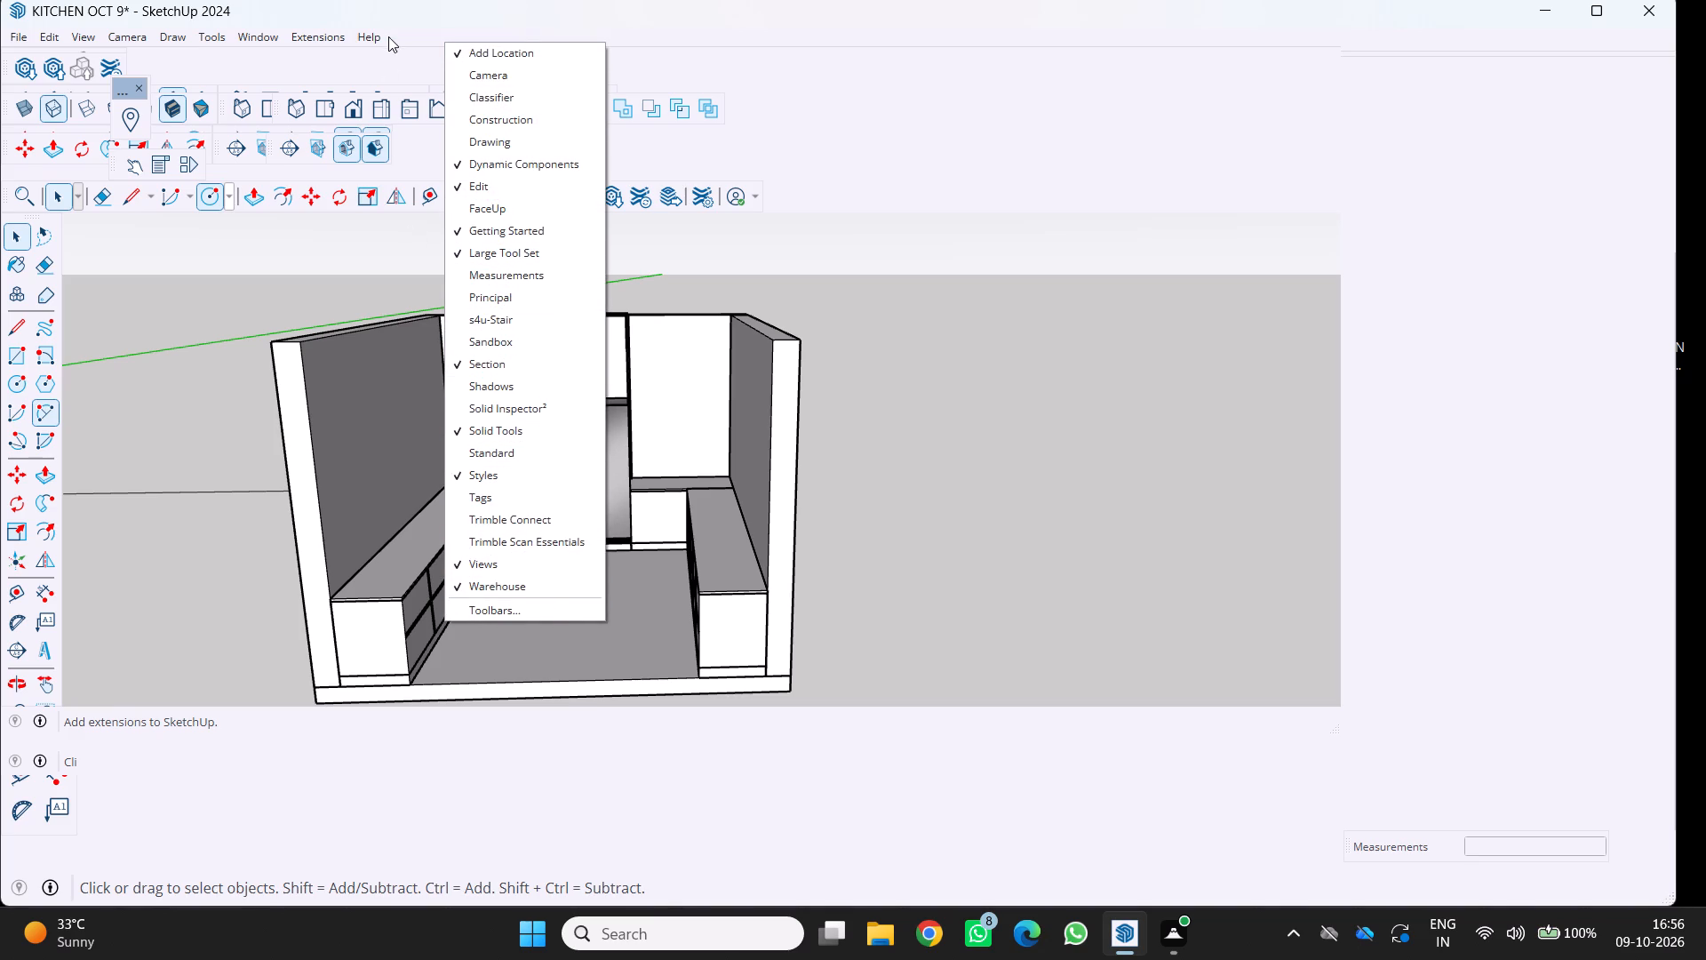
click(480, 60)
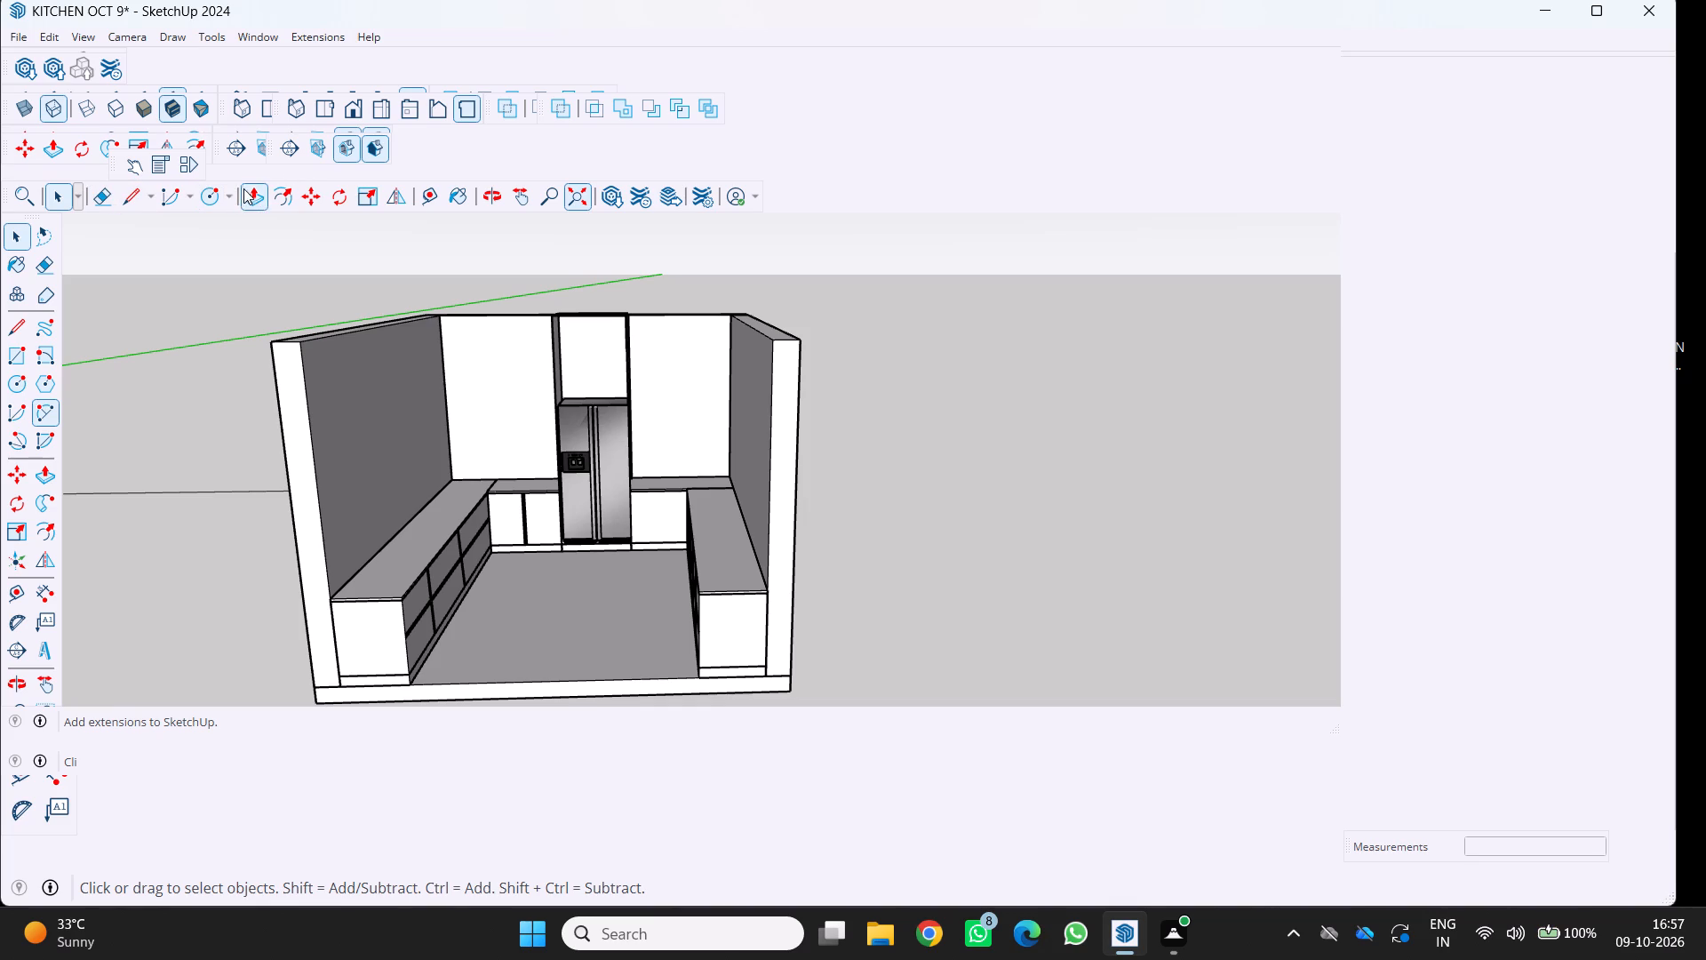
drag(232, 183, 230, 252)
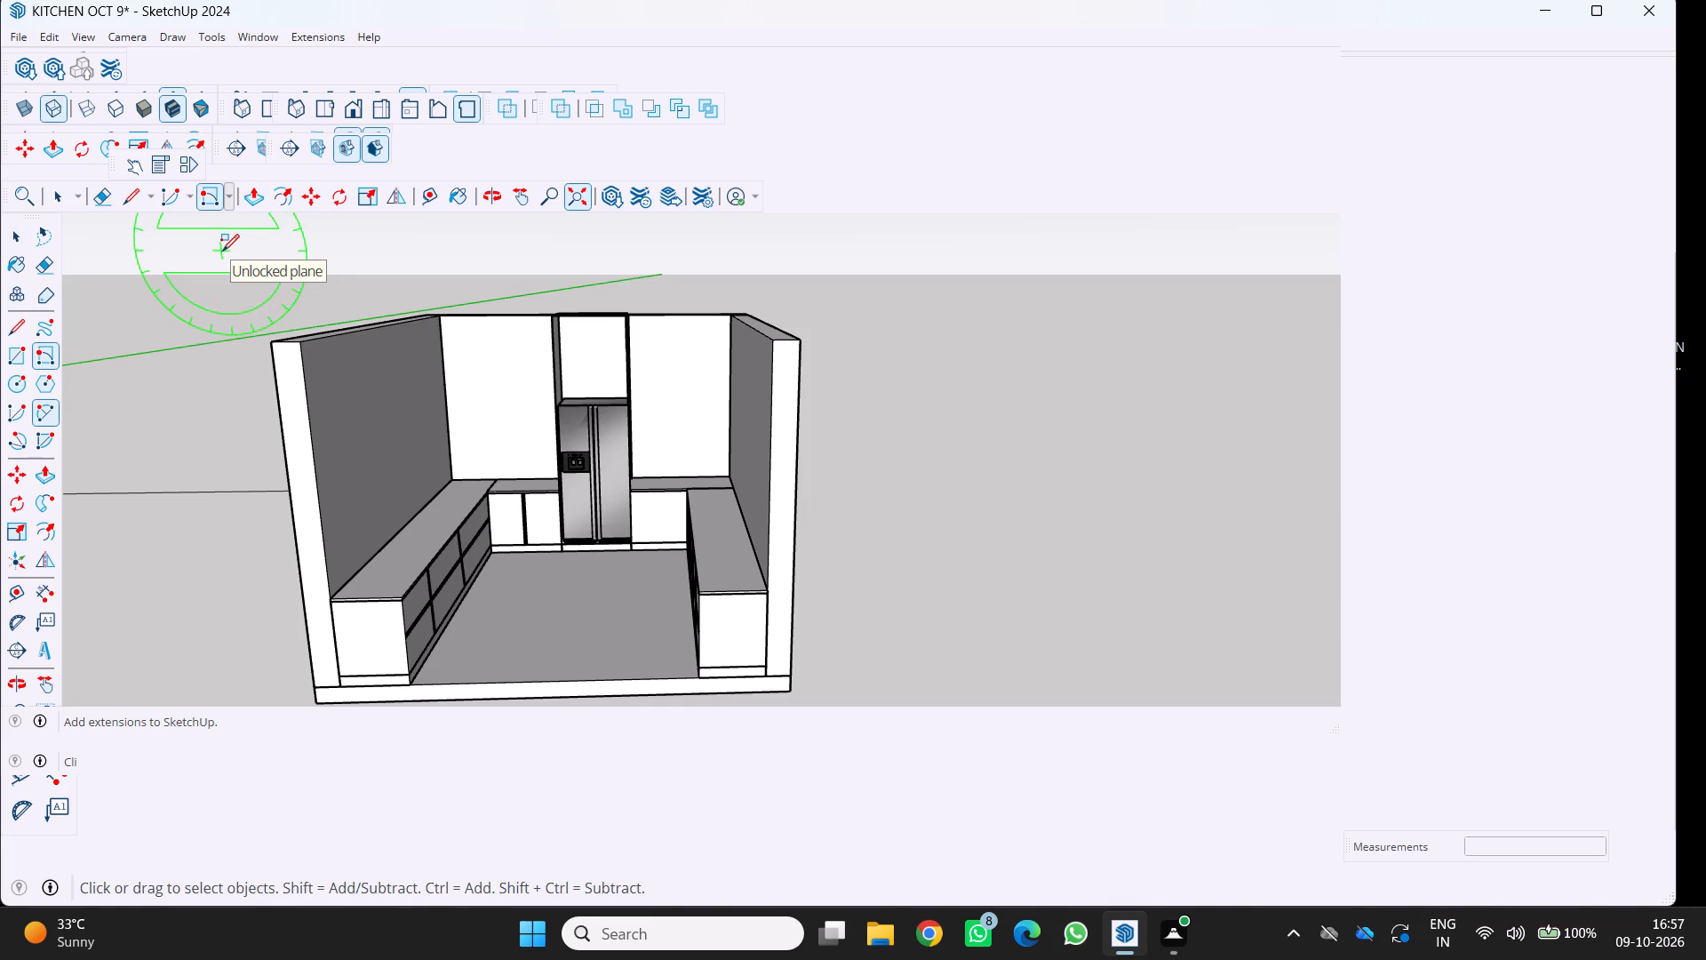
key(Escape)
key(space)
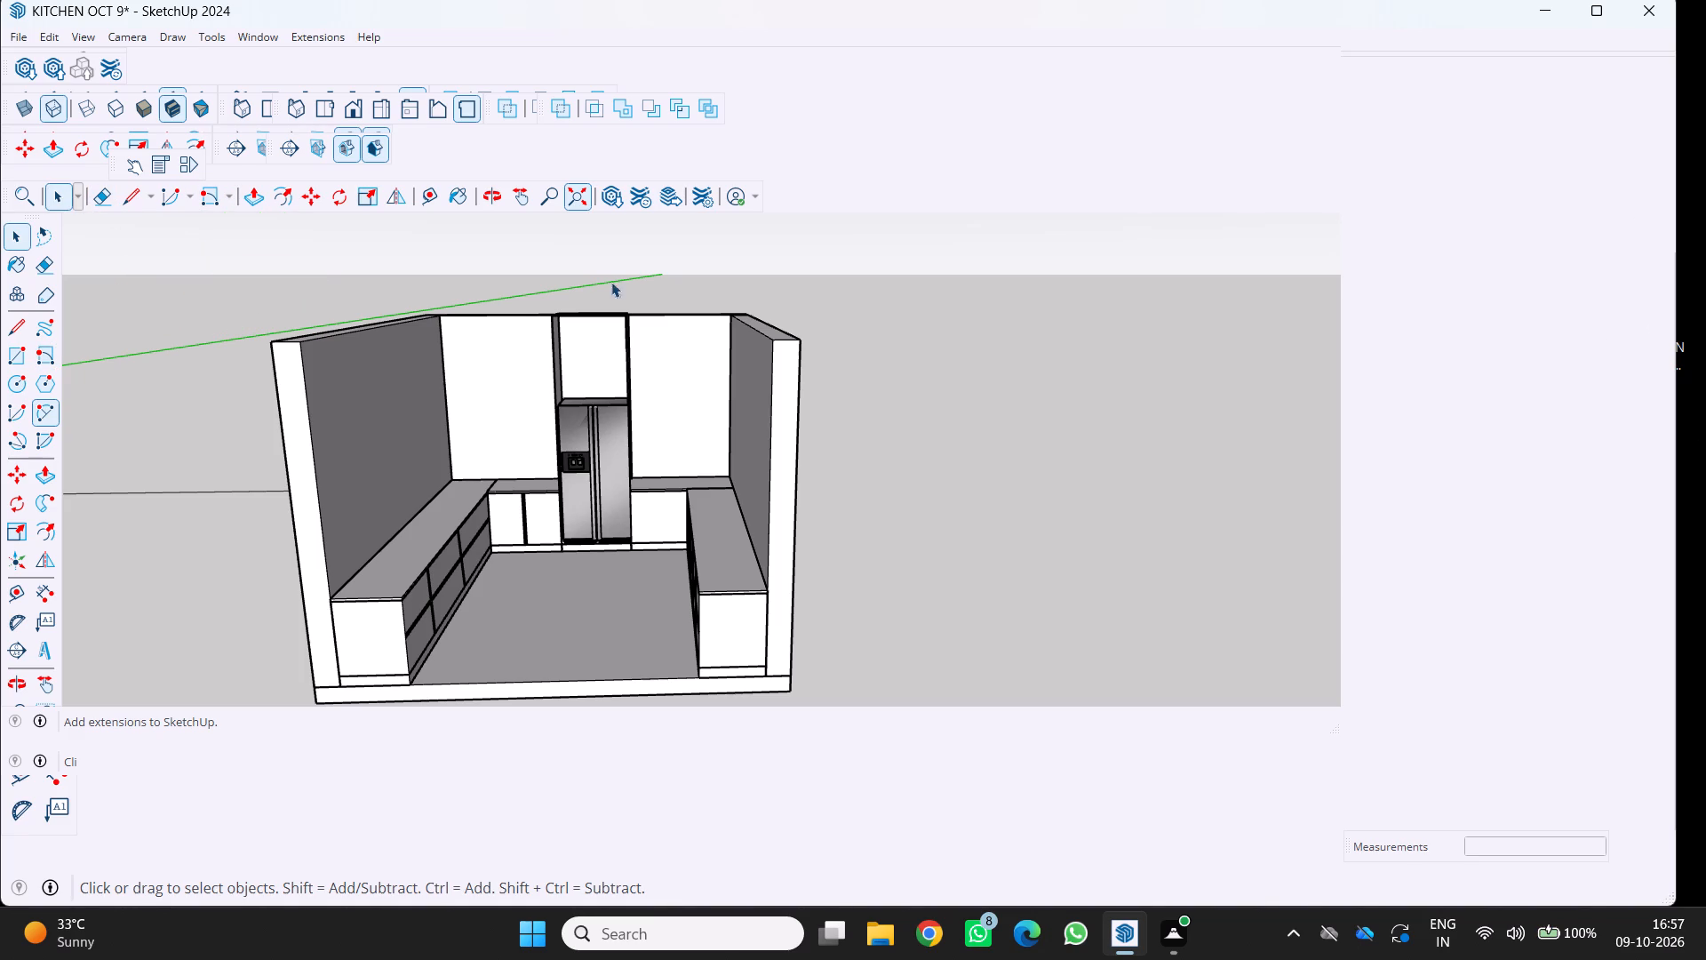
Hide the Dynamic Components toolbar.
scroll(631, 353, down, 1)
middle_drag(632, 366, 552, 348)
middle_click(552, 348)
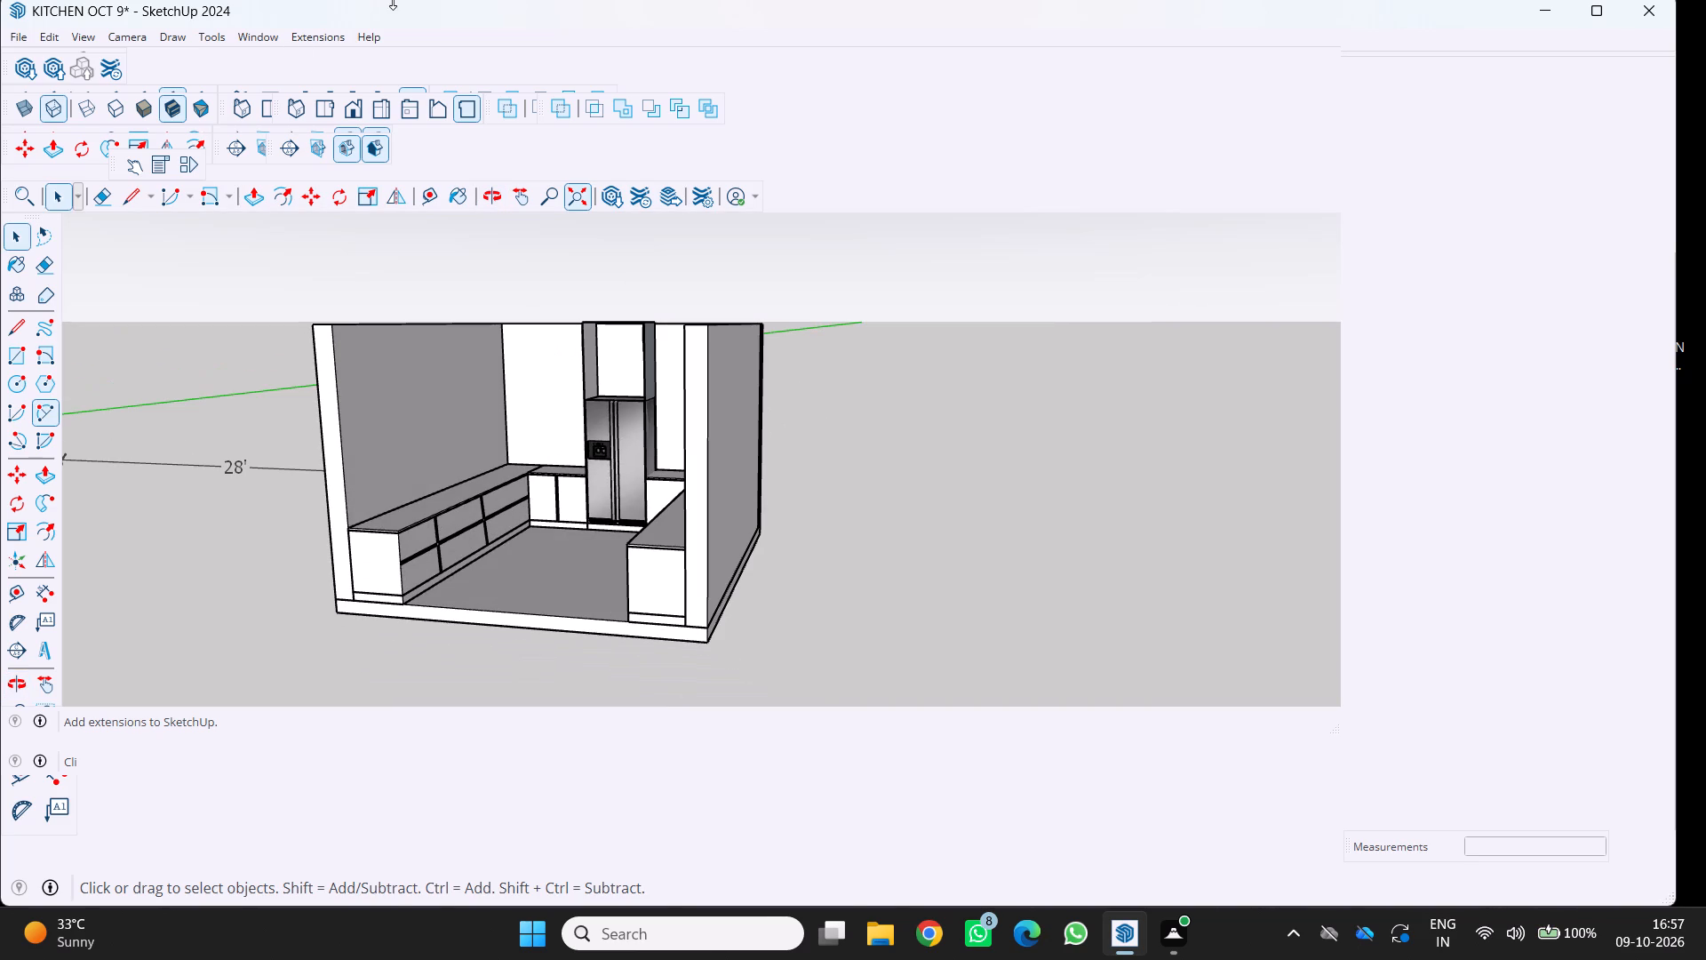
right_click(451, 34)
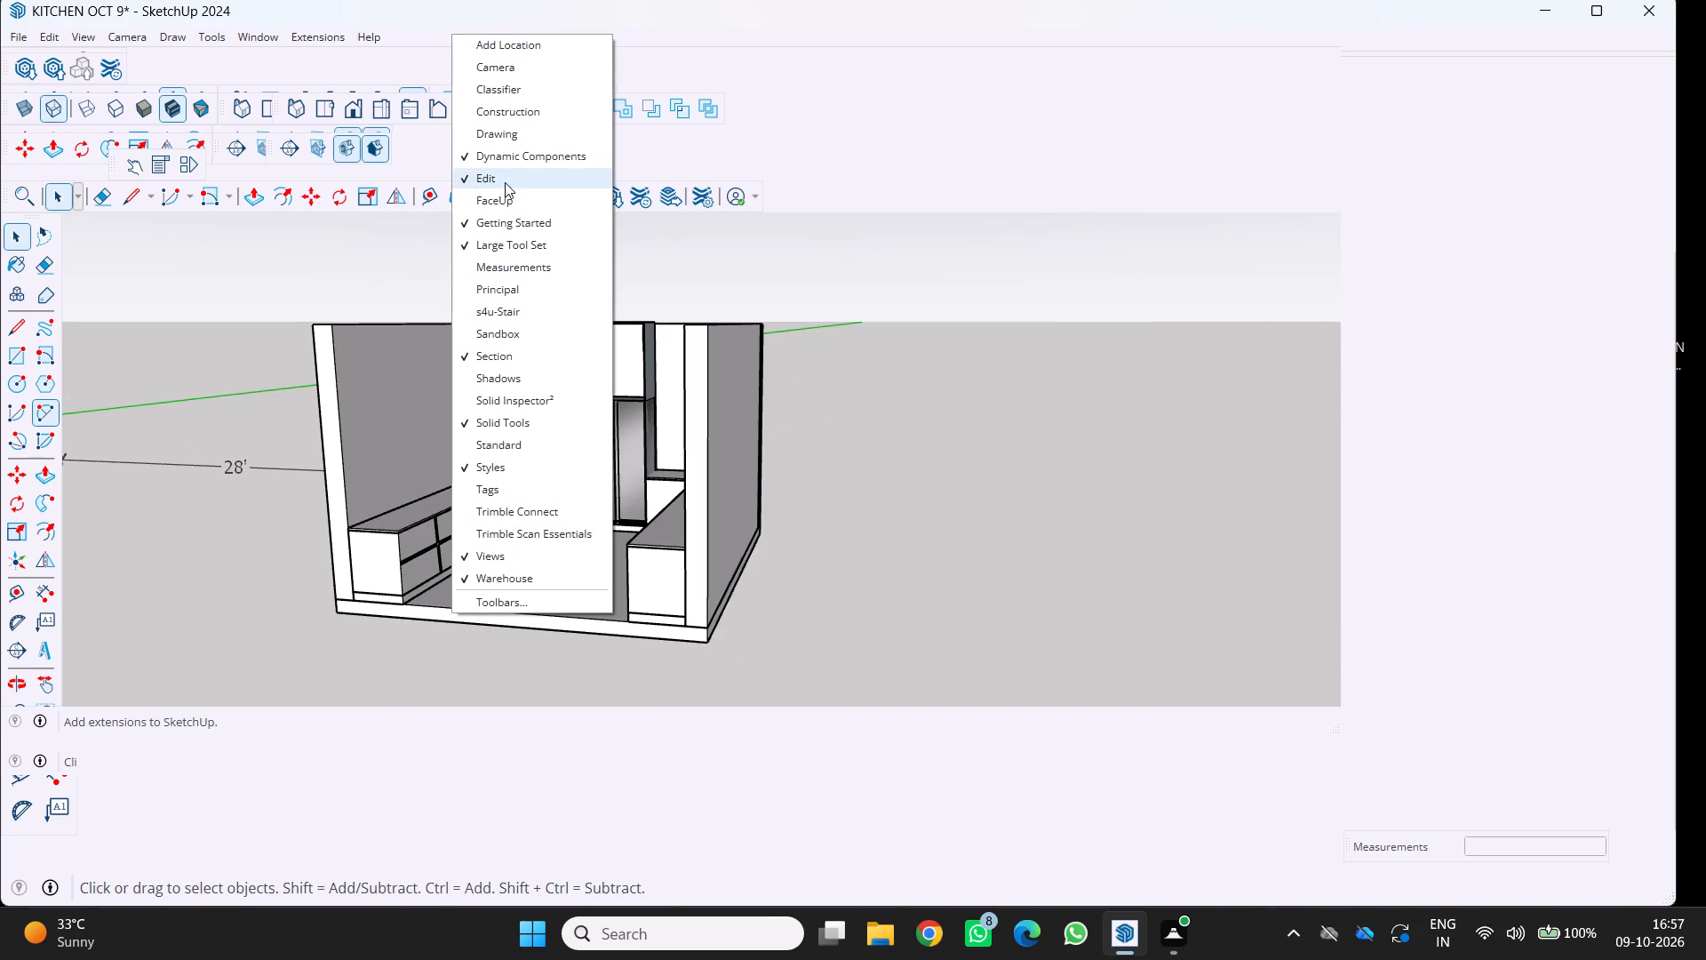
click(510, 148)
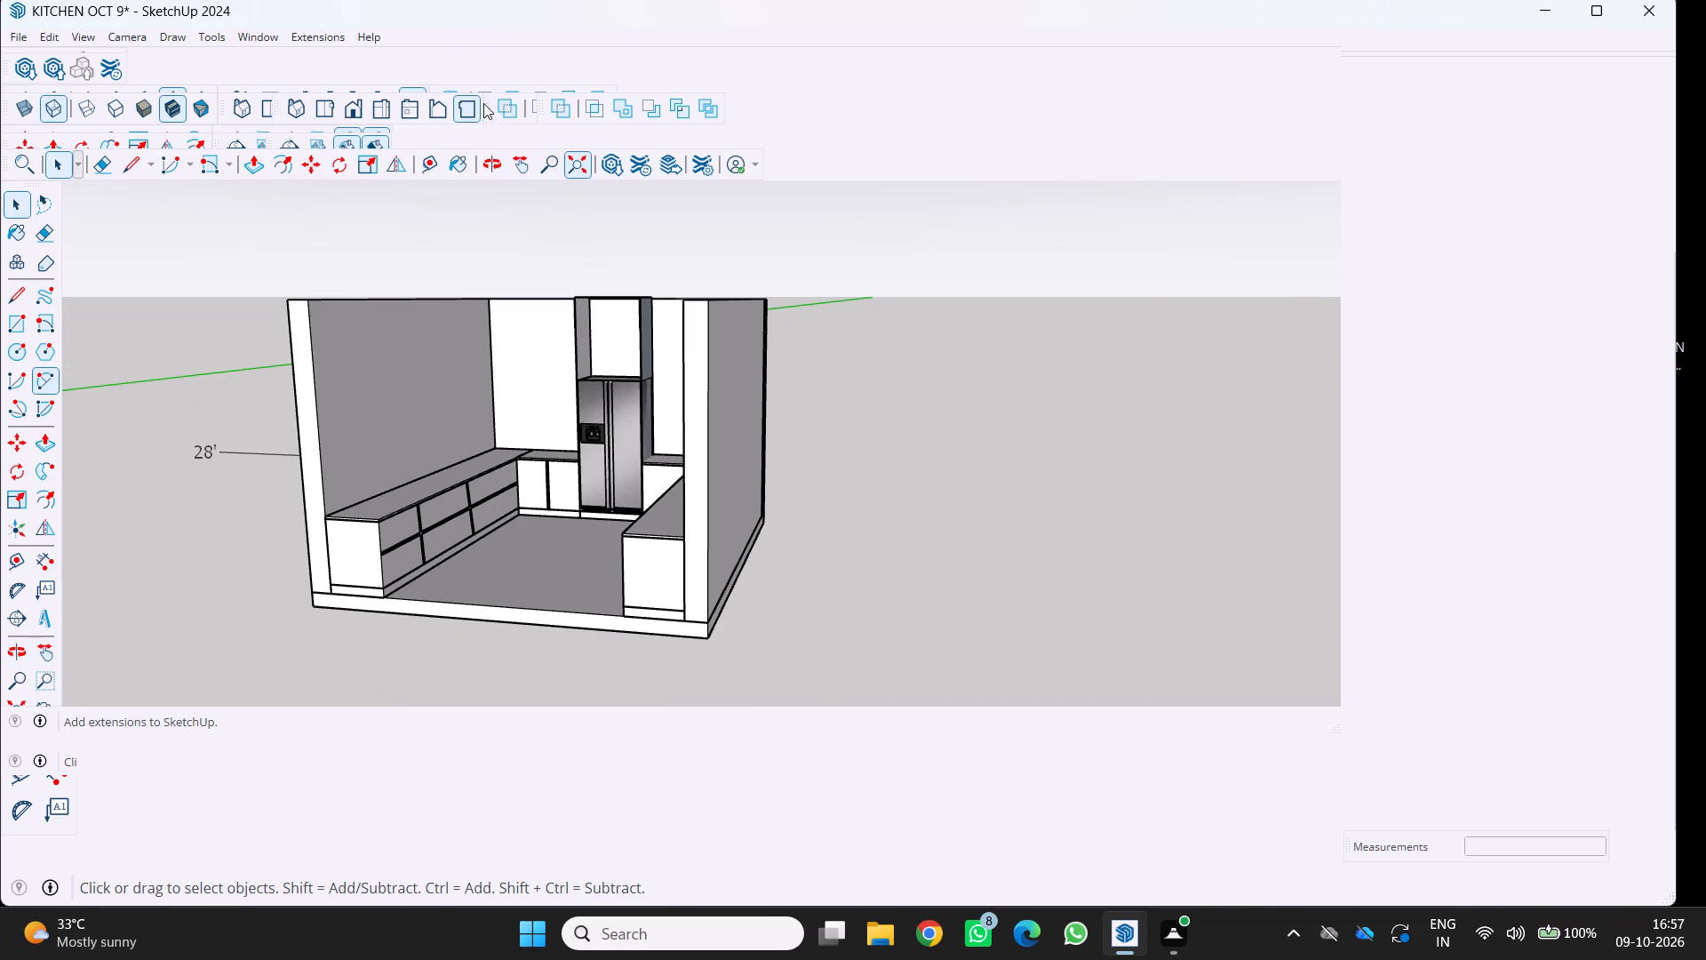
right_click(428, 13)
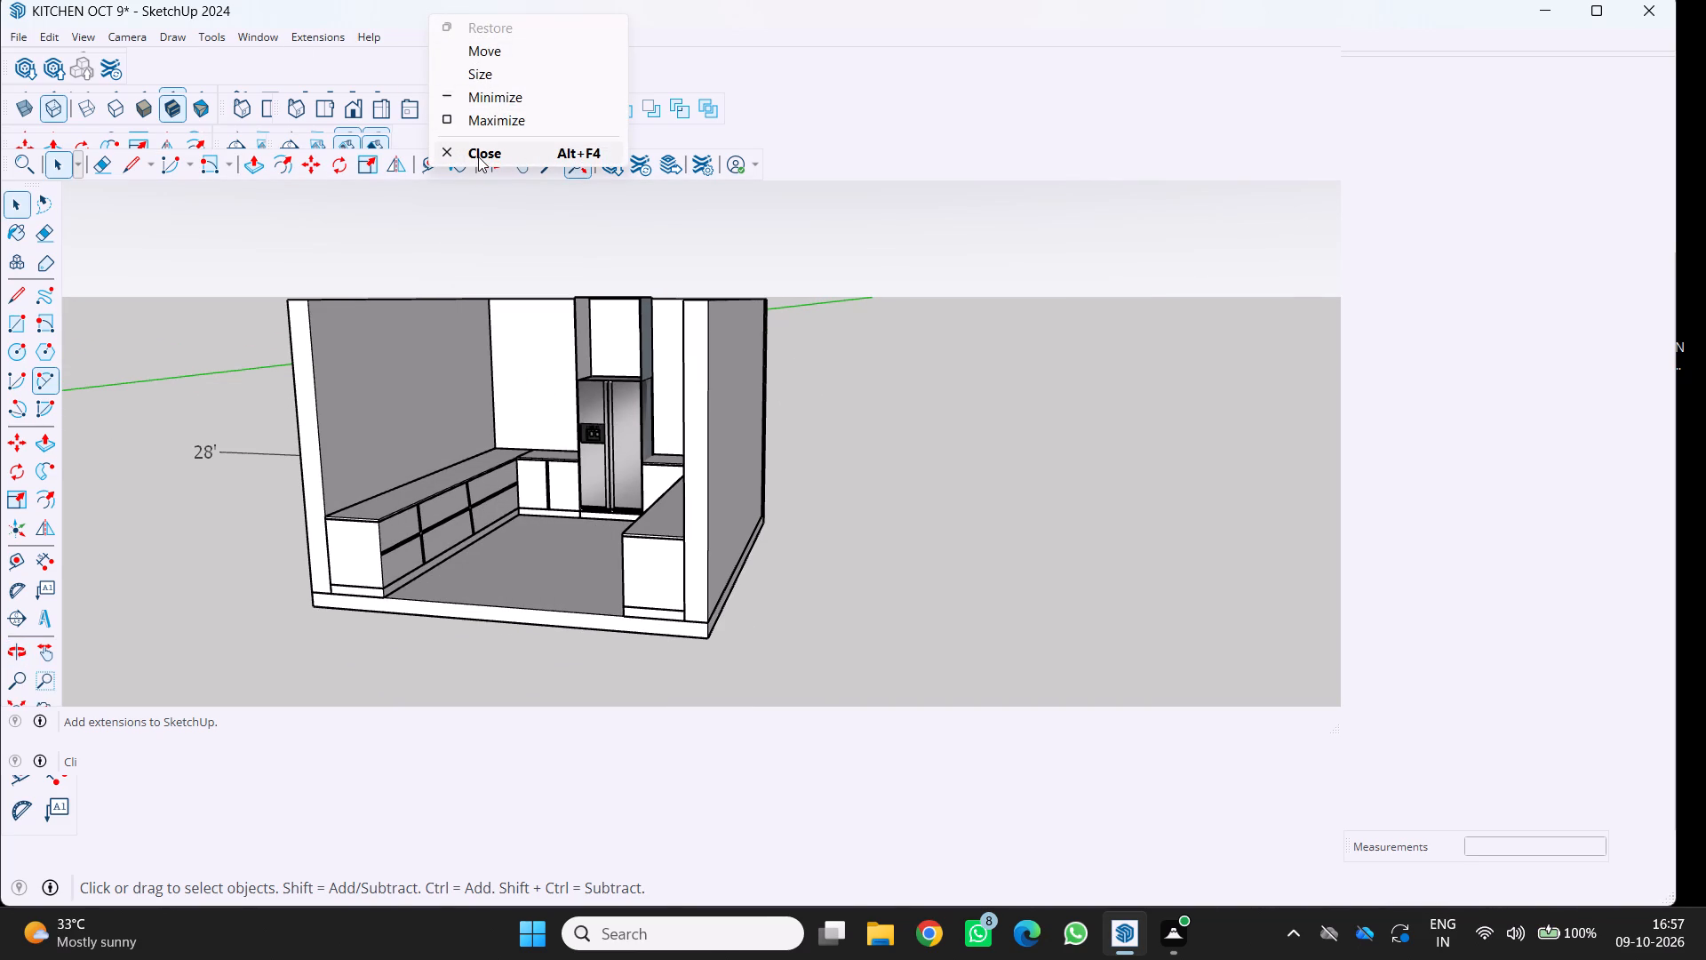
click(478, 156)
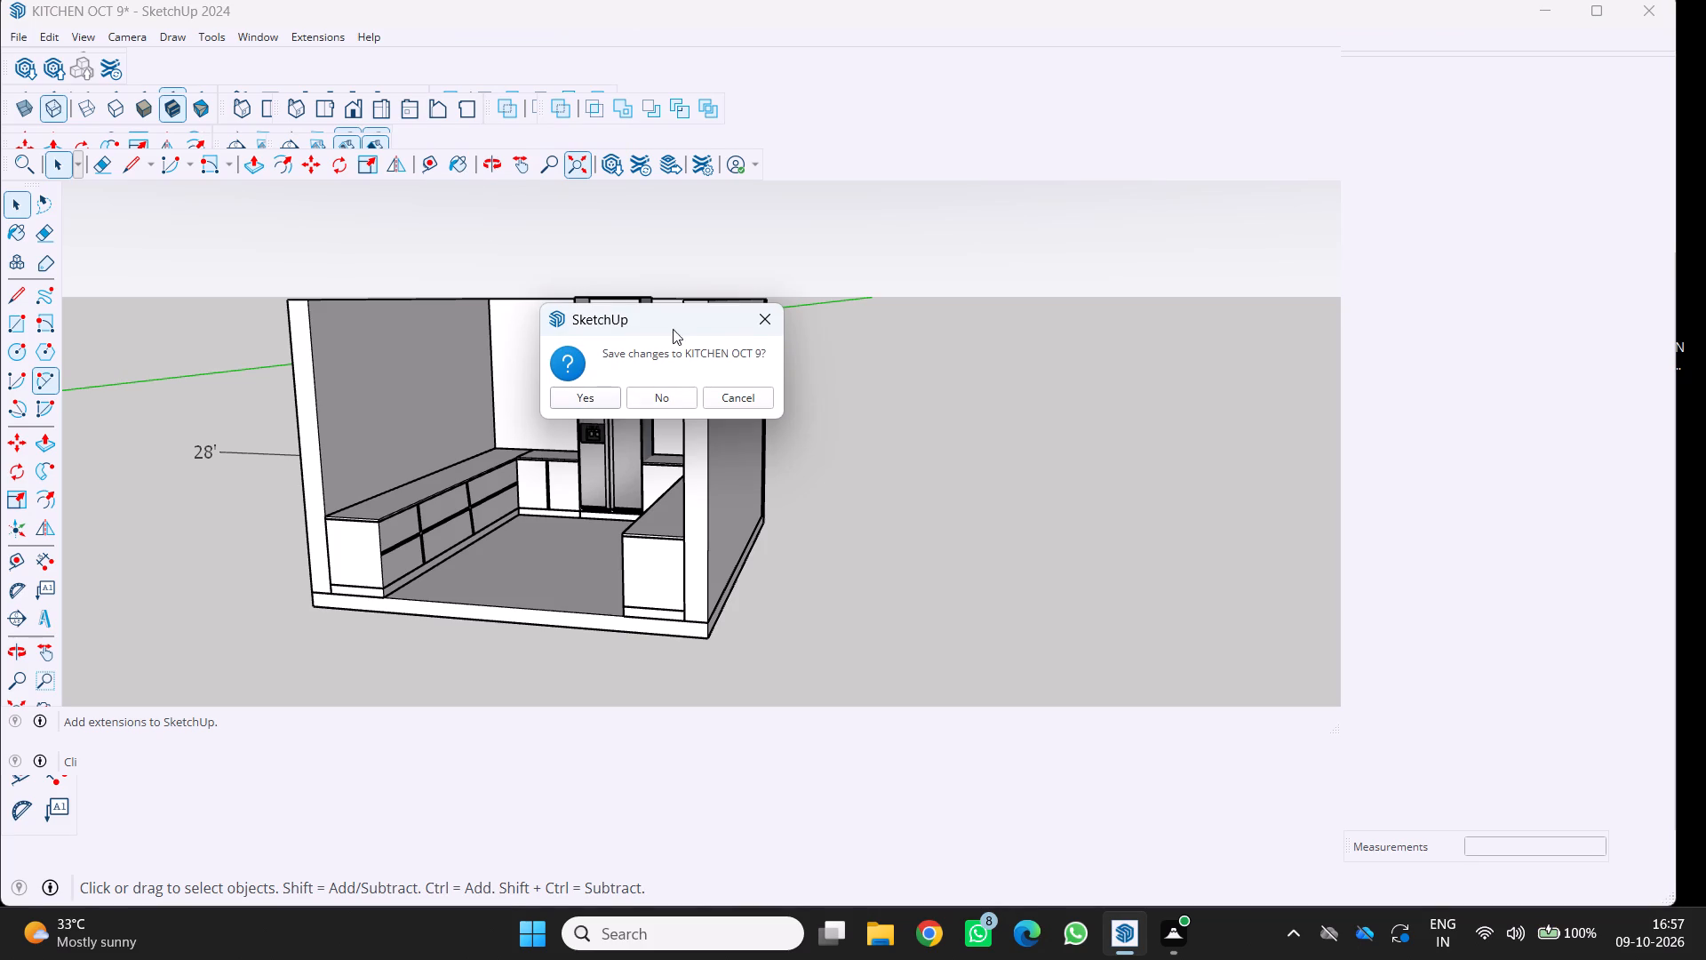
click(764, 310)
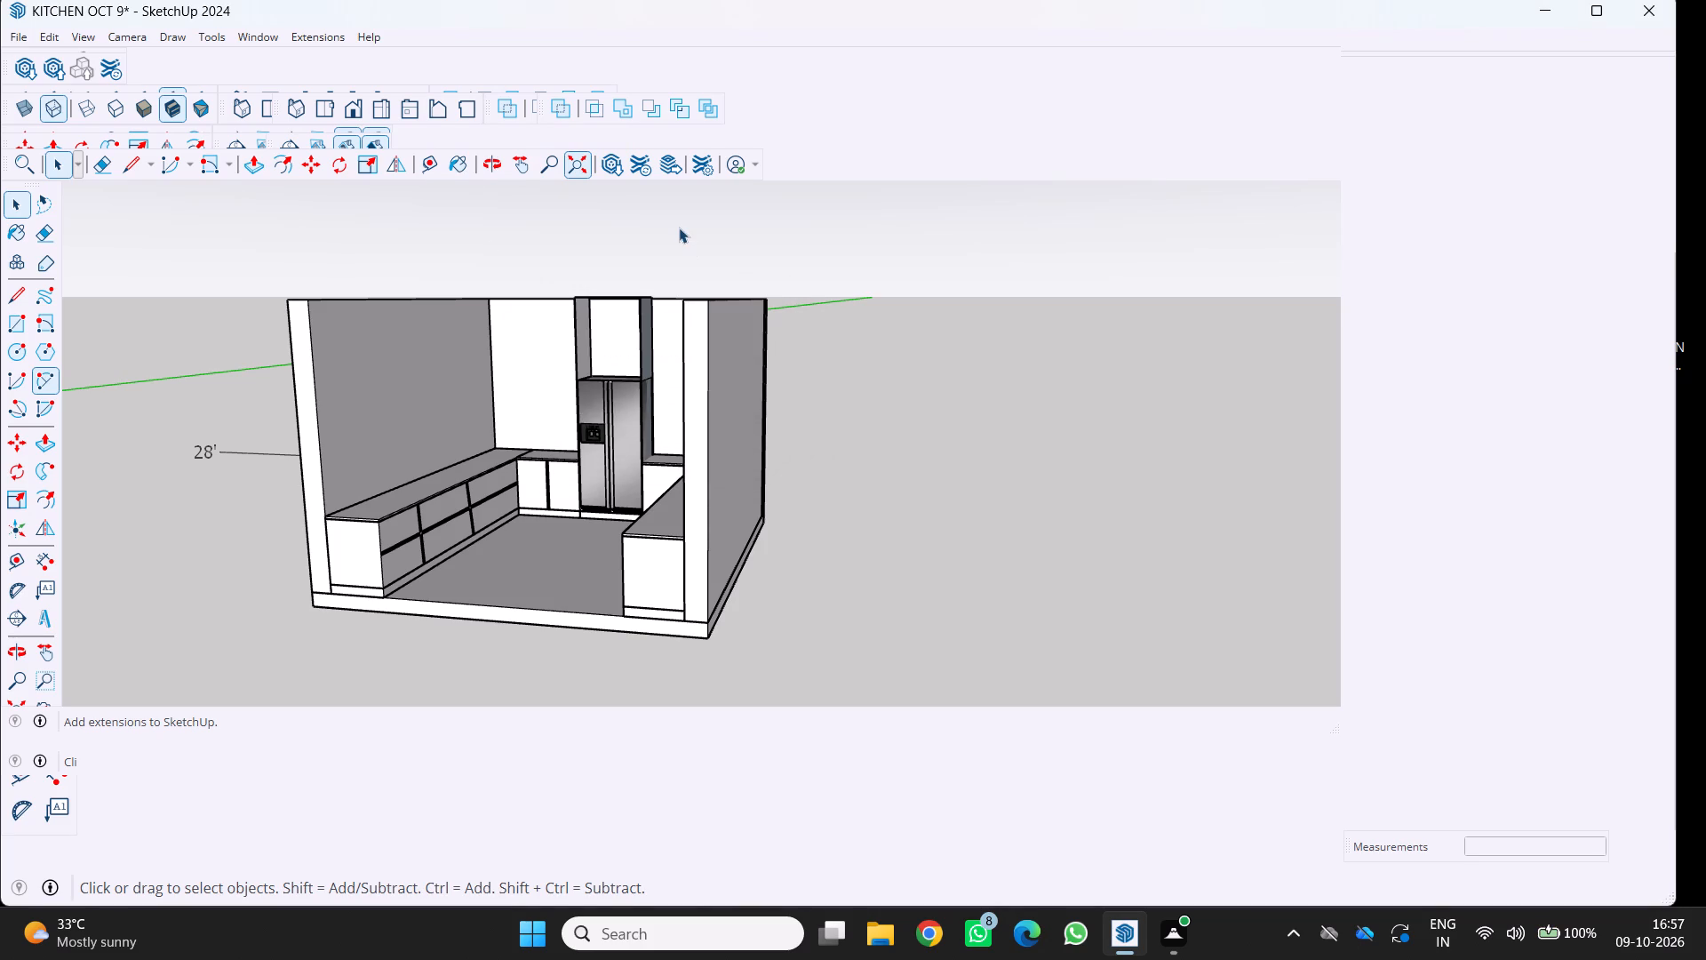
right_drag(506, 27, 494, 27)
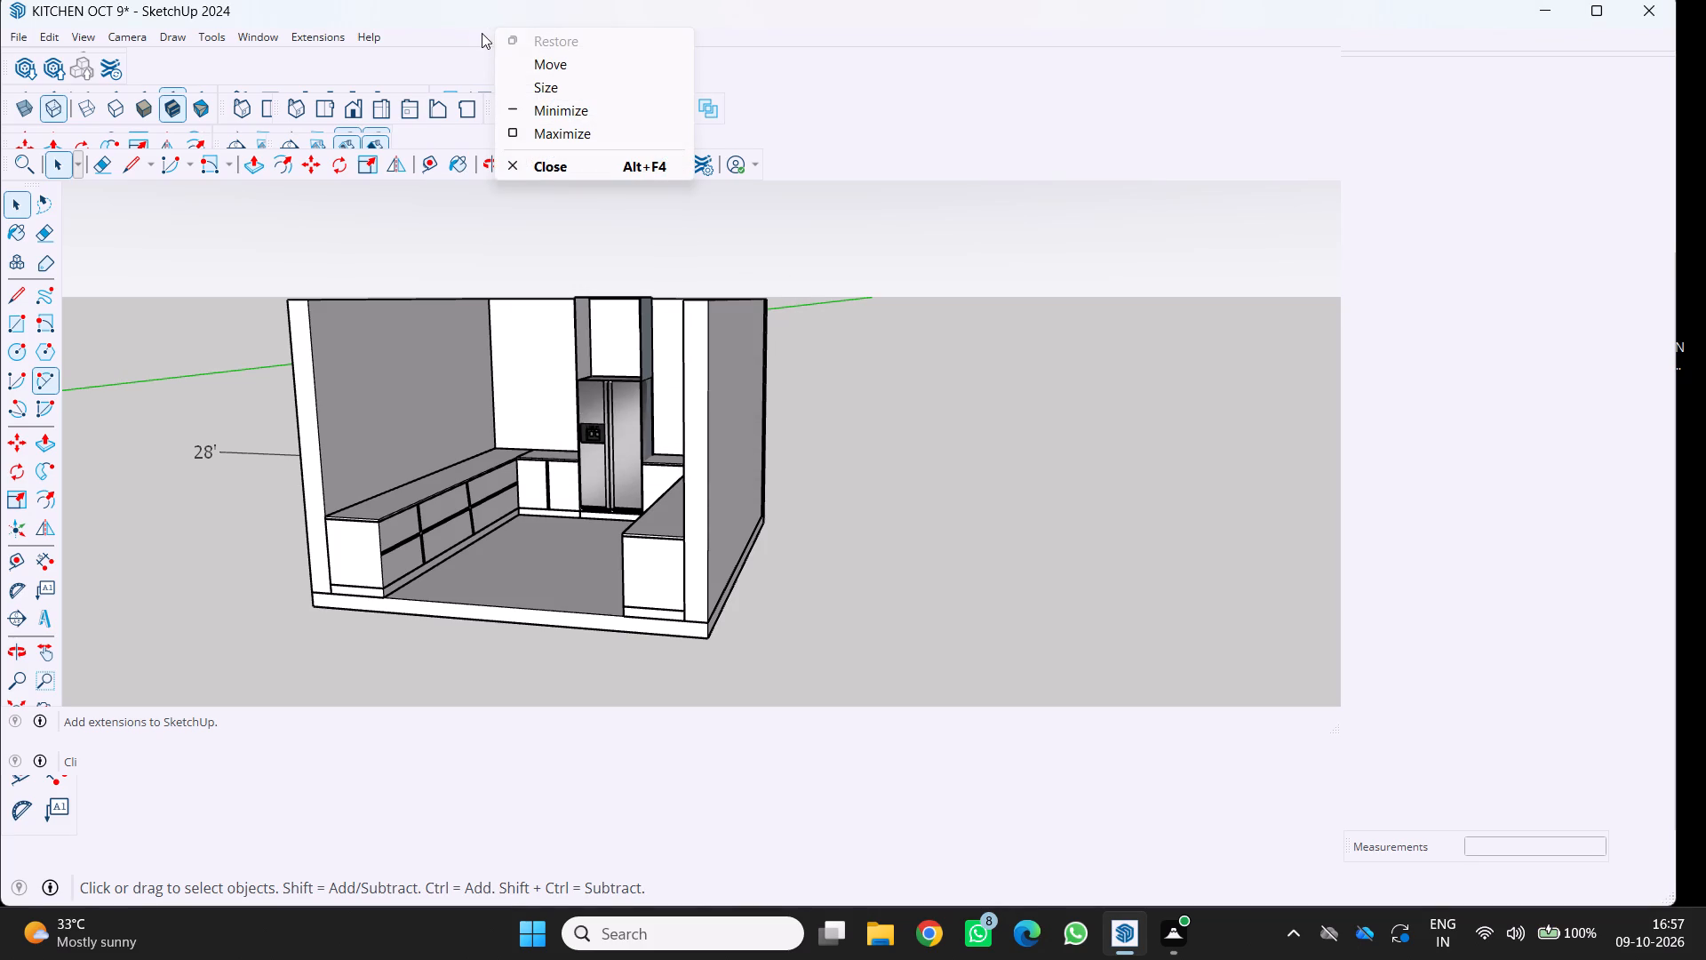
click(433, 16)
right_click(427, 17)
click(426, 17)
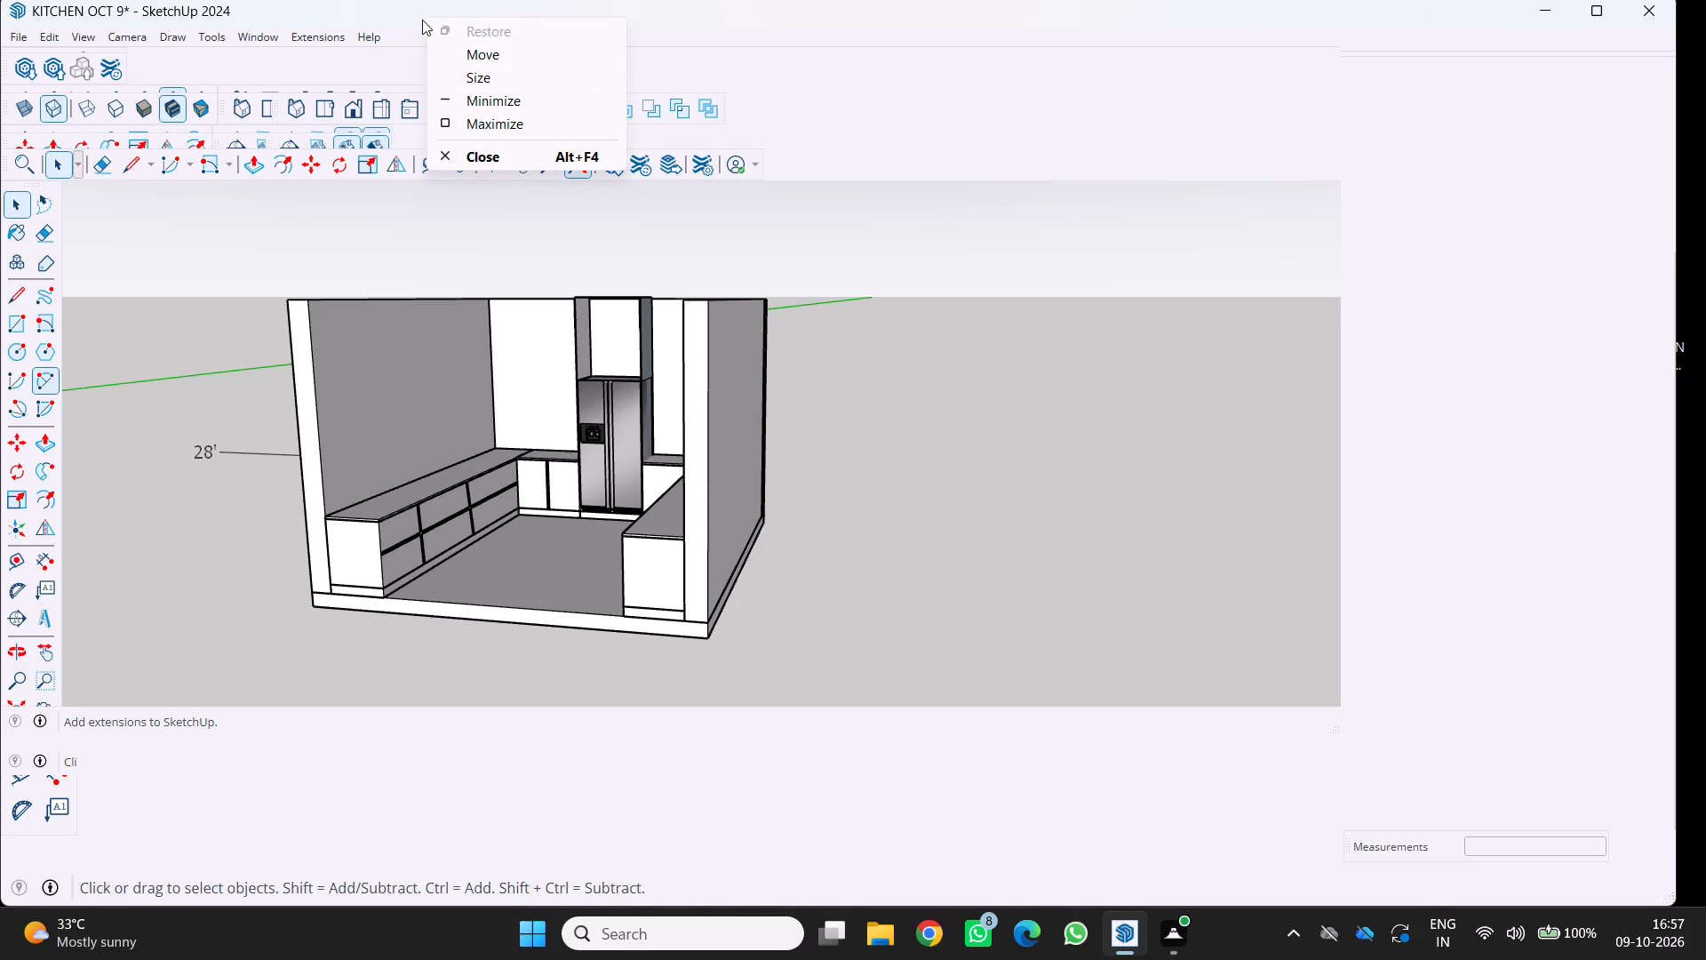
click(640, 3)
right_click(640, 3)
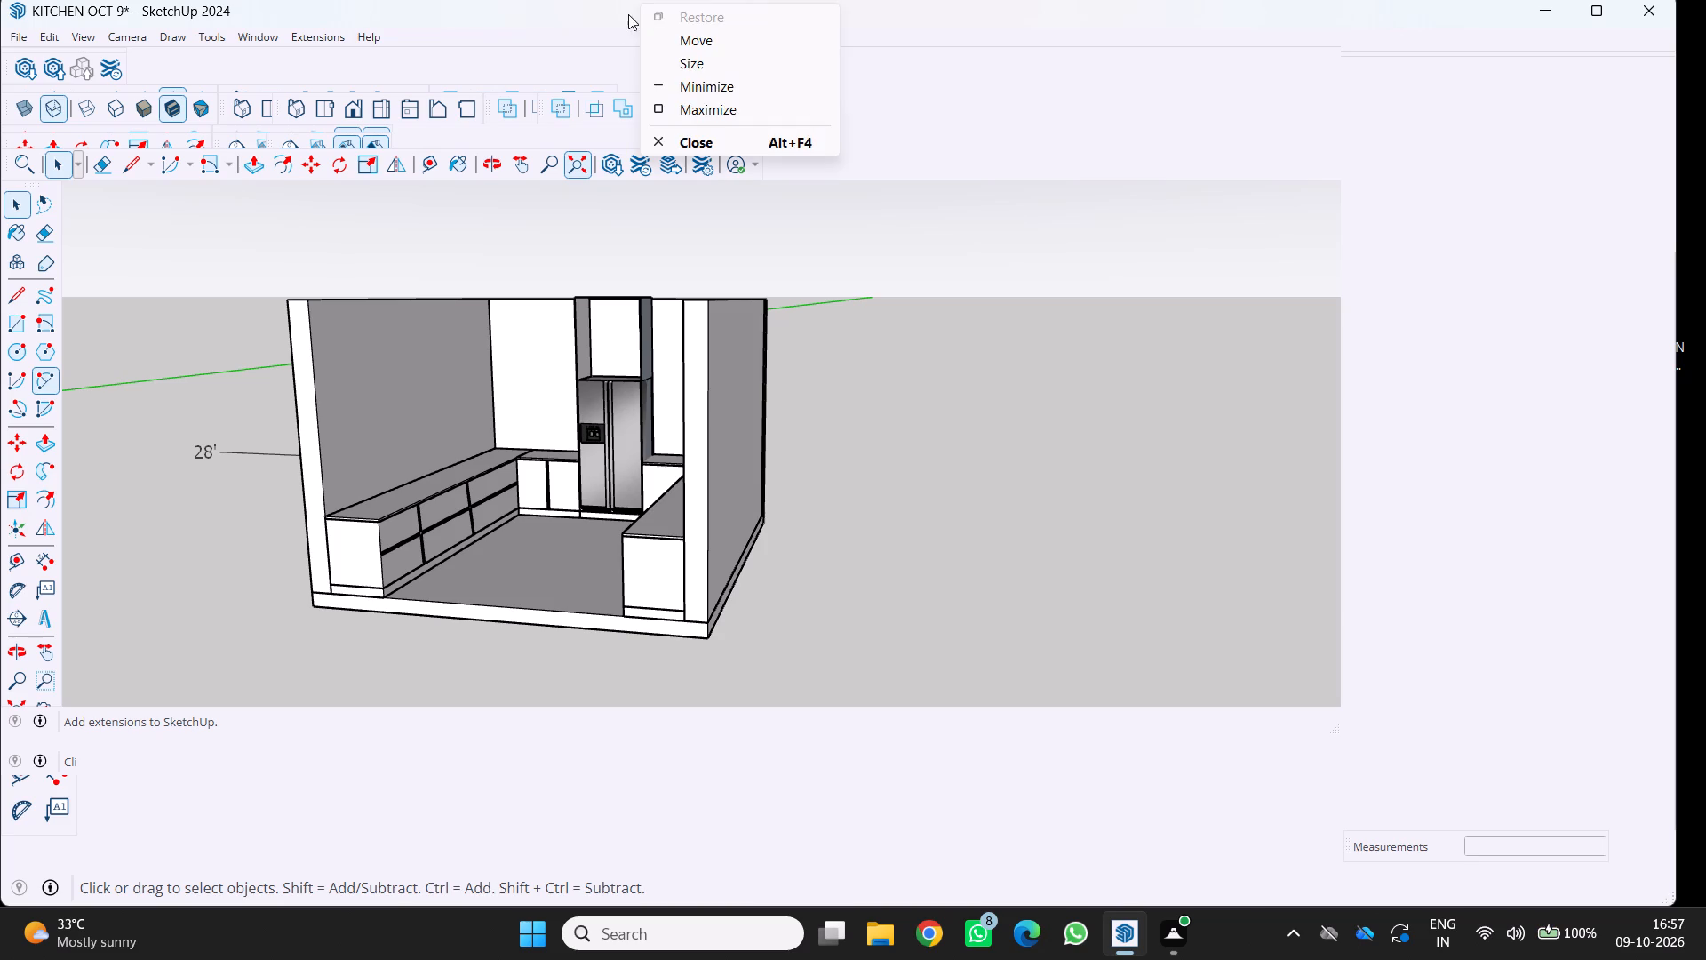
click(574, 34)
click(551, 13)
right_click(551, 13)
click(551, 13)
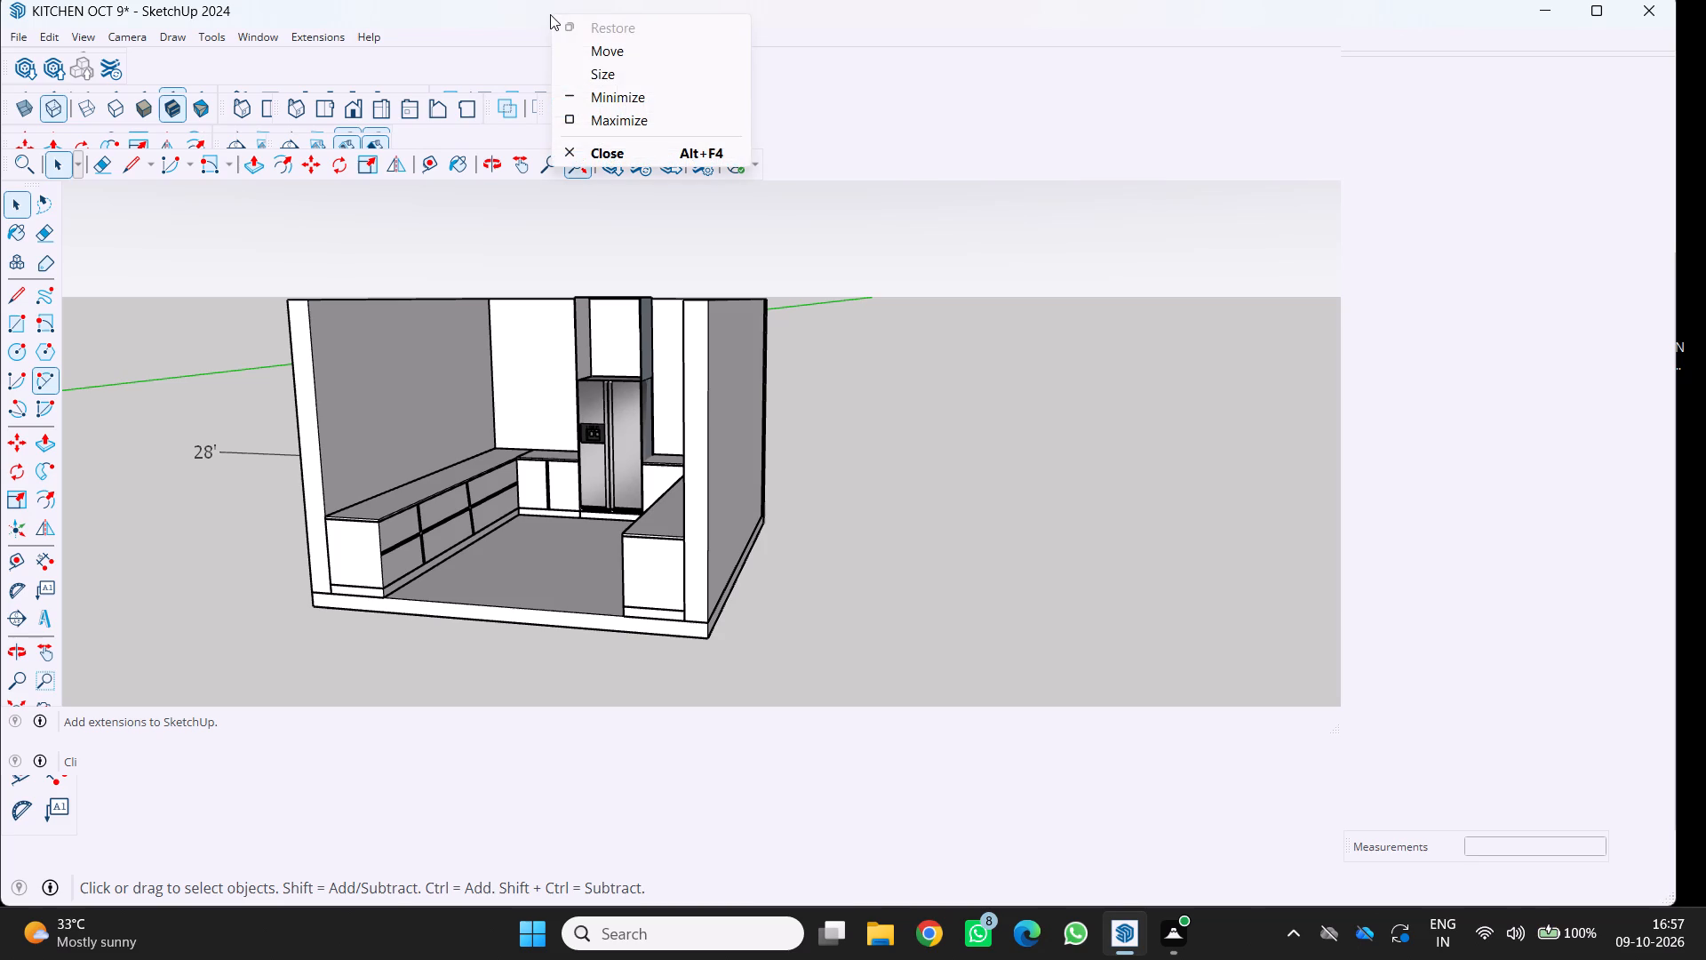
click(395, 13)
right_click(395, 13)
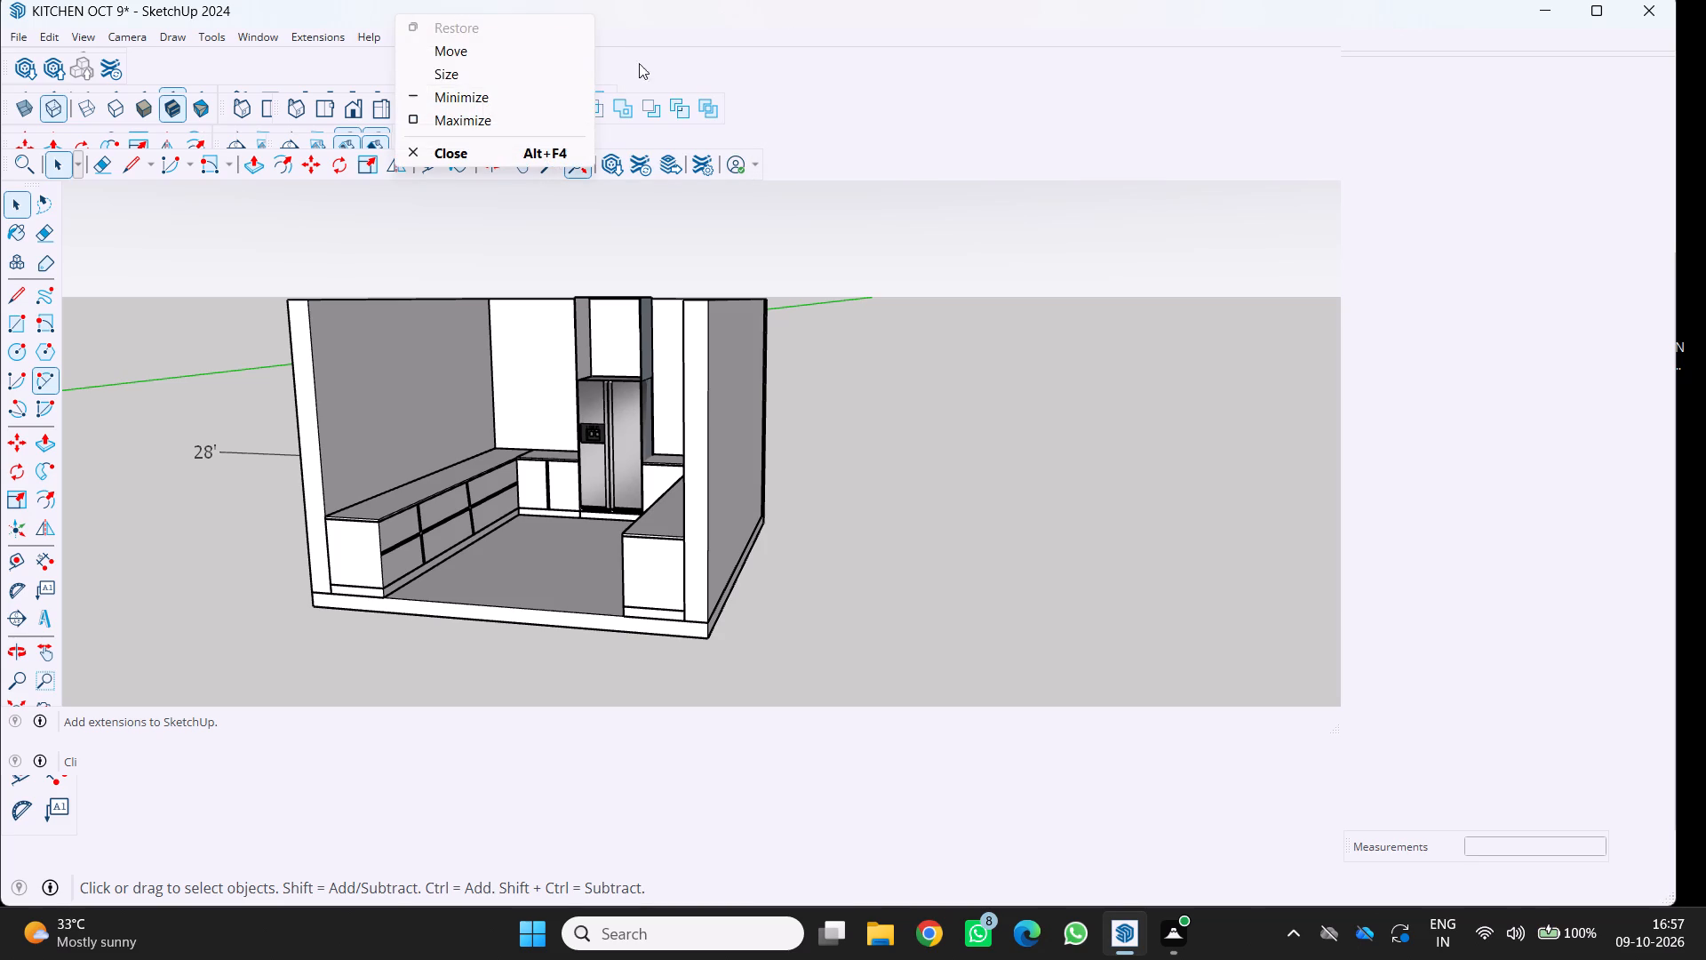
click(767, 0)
Examine the kitchen's walls, counters and the refrigerator with its open frame from several angles.
scroll(526, 325, down, 2)
middle_drag(525, 345, 637, 293)
scroll(452, 341, up, 2)
middle_click(421, 333)
middle_drag(421, 333, 370, 433)
middle_drag(370, 433, 339, 431)
scroll(337, 428, down, 3)
middle_drag(450, 417, 328, 442)
middle_click(328, 442)
scroll(426, 417, up, 2)
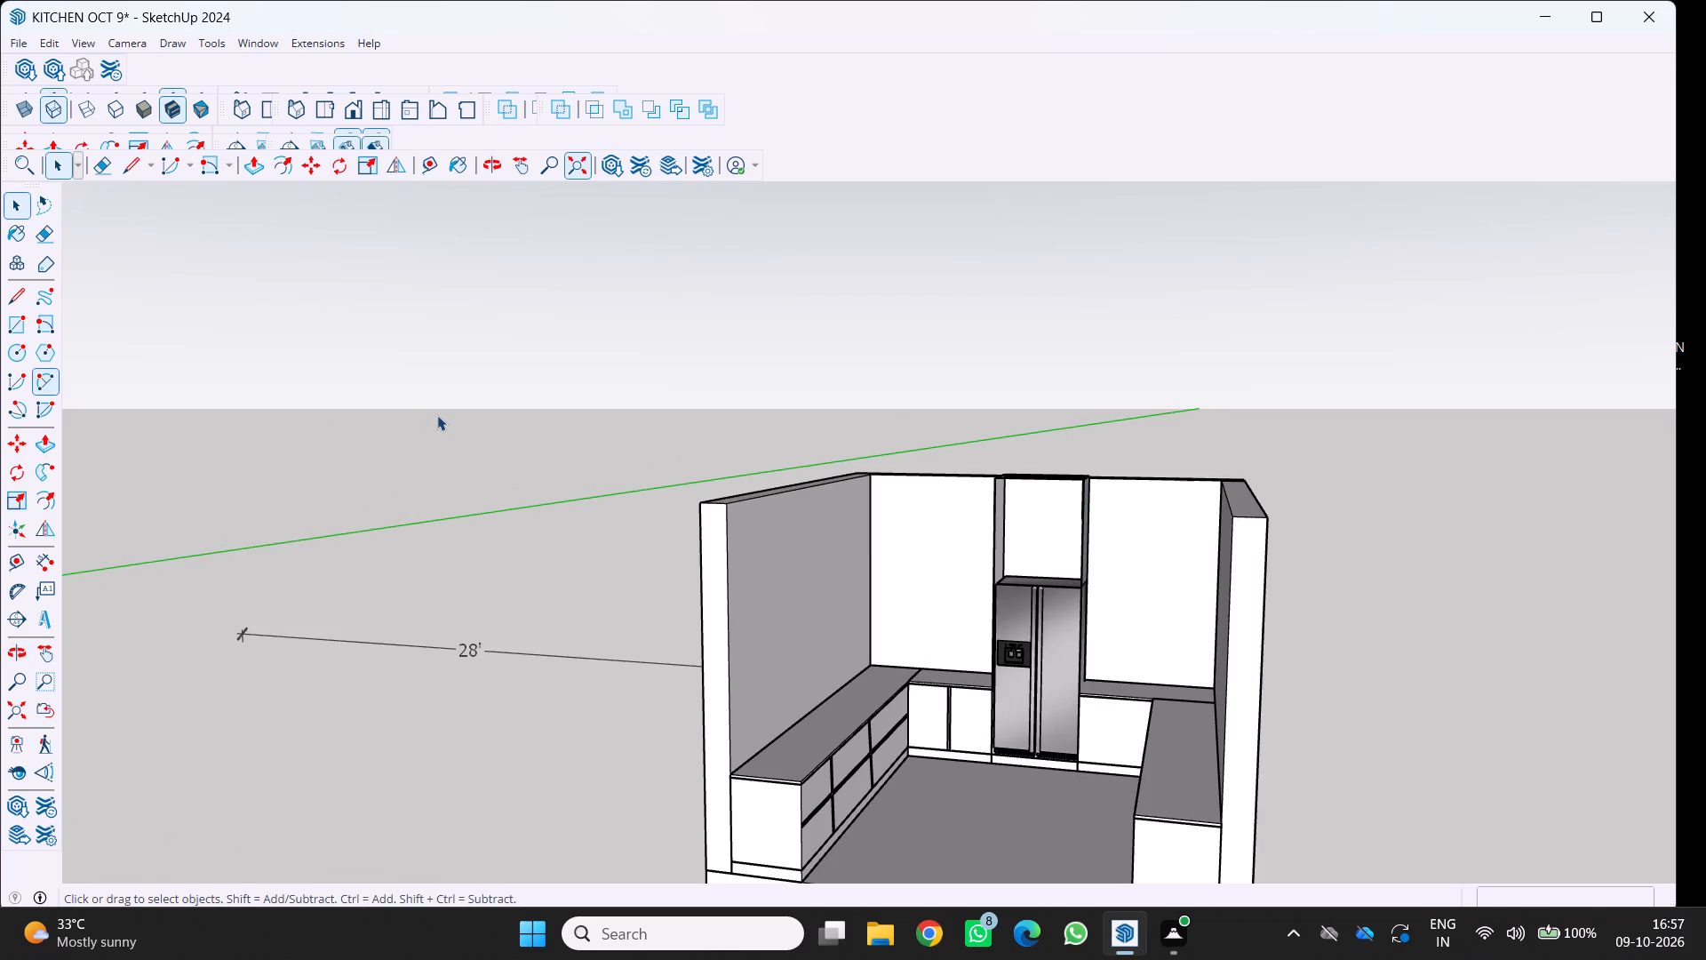
scroll(742, 359, down, 1)
middle_drag(795, 445, 898, 482)
middle_click(898, 482)
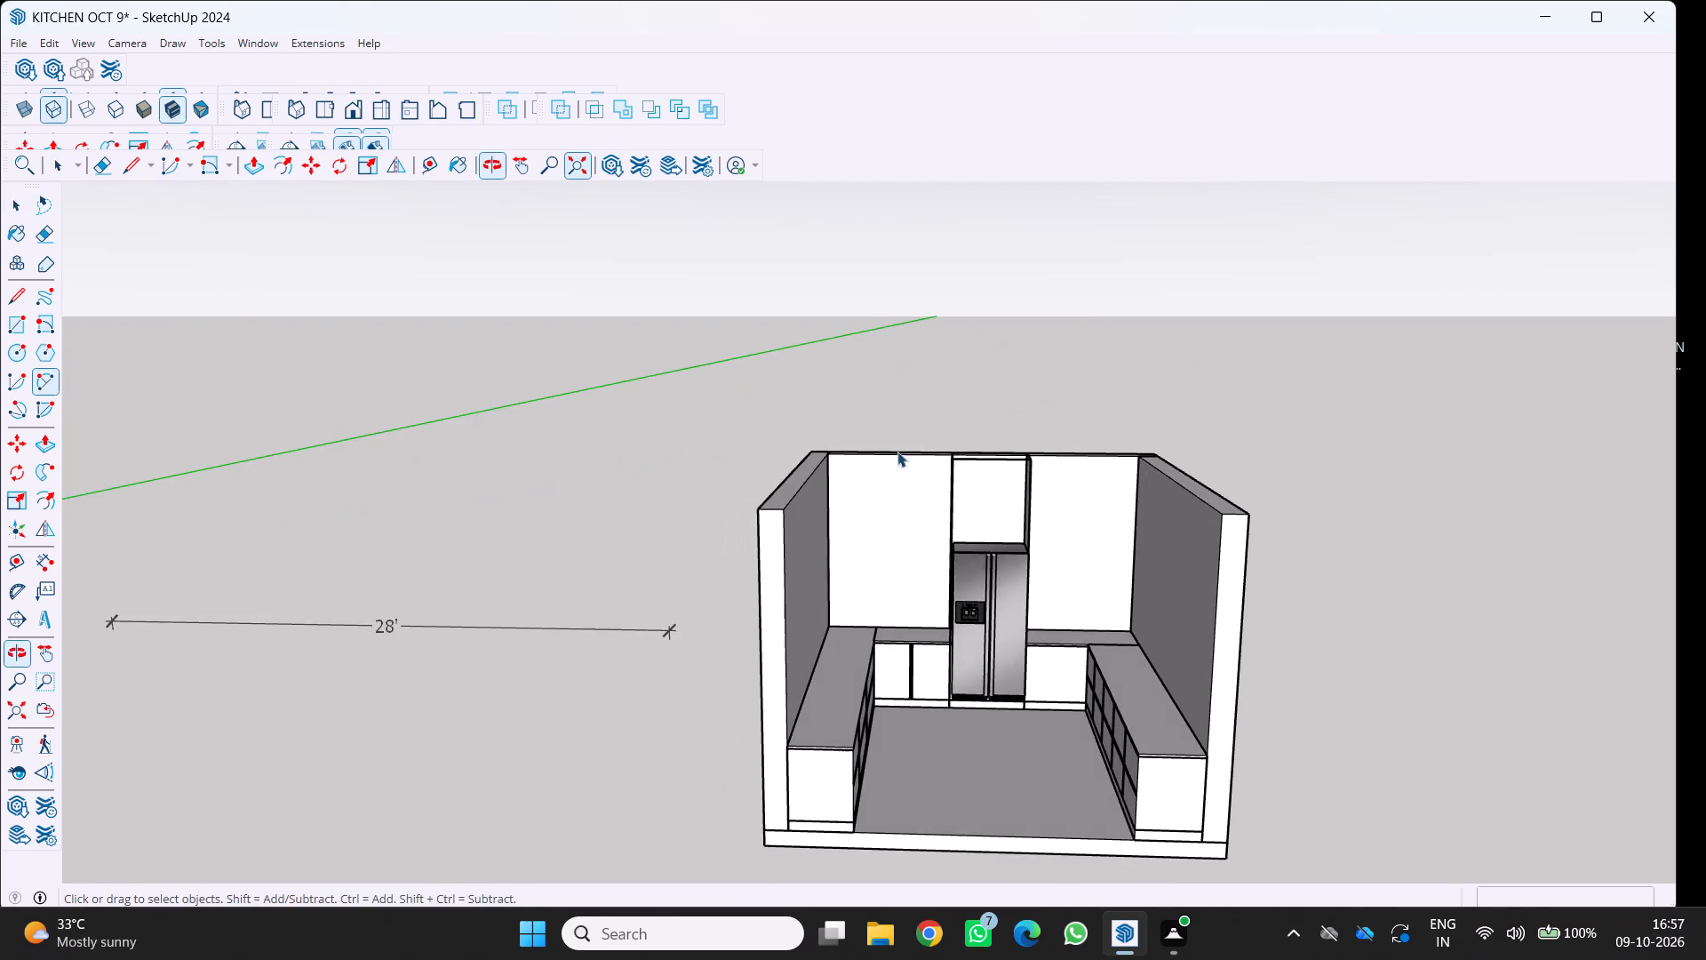
middle_drag(905, 448, 848, 389)
middle_click(848, 389)
scroll(848, 389, up, 1)
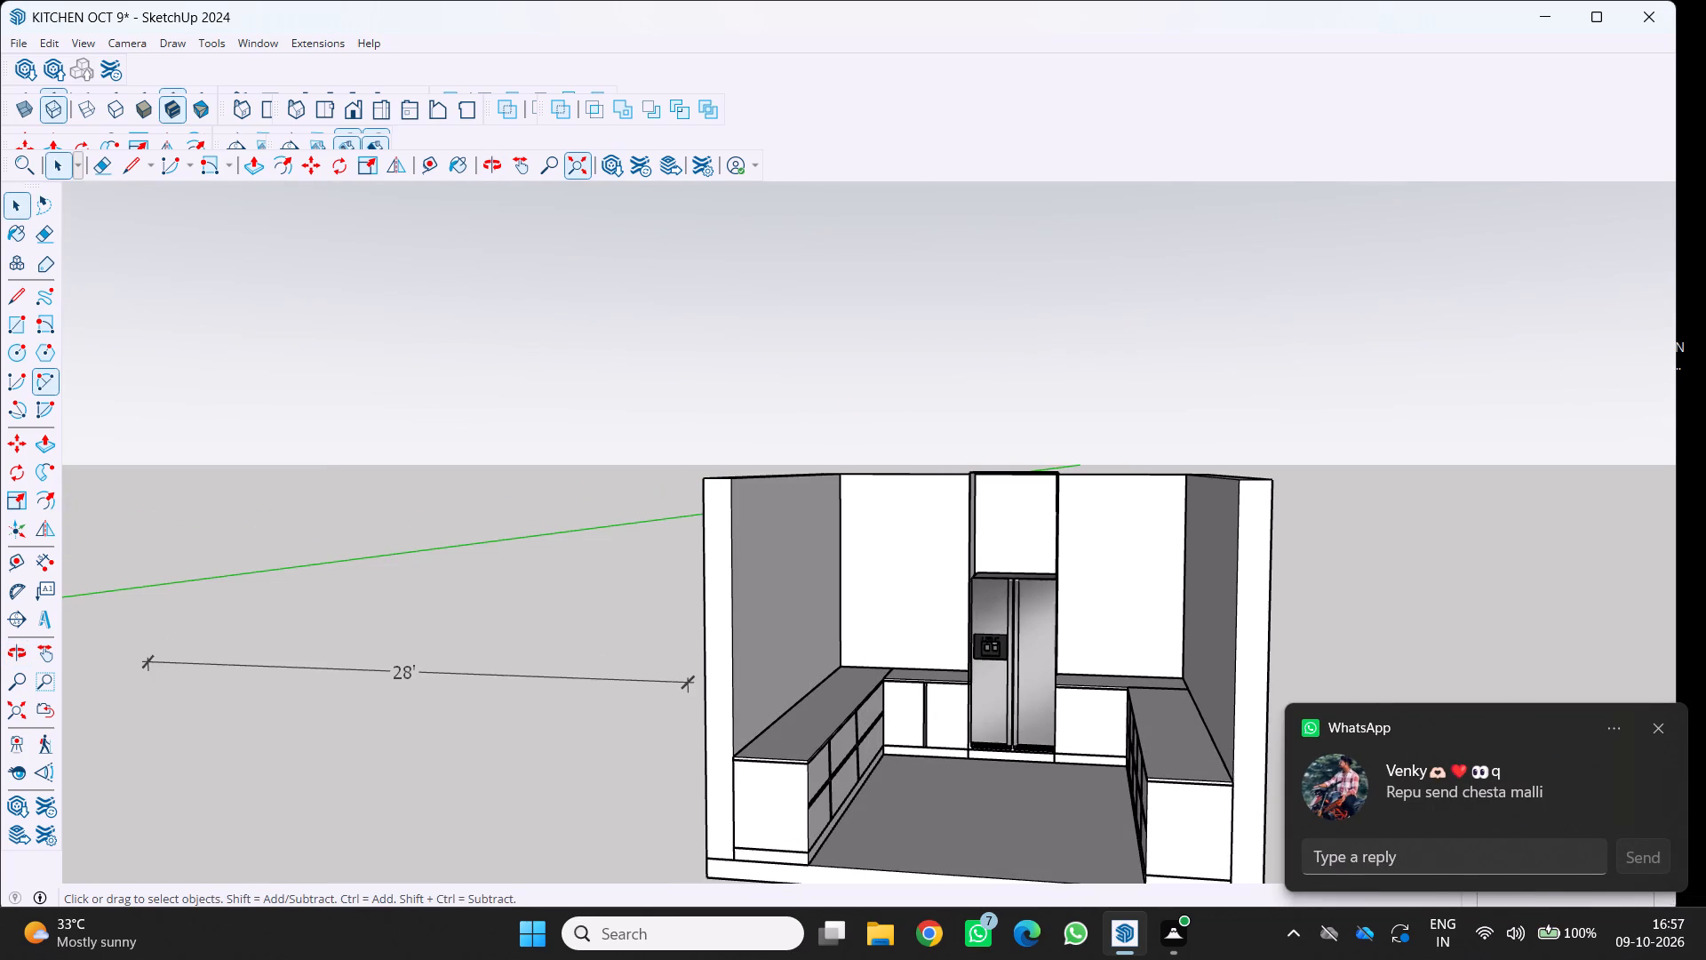
click(1658, 727)
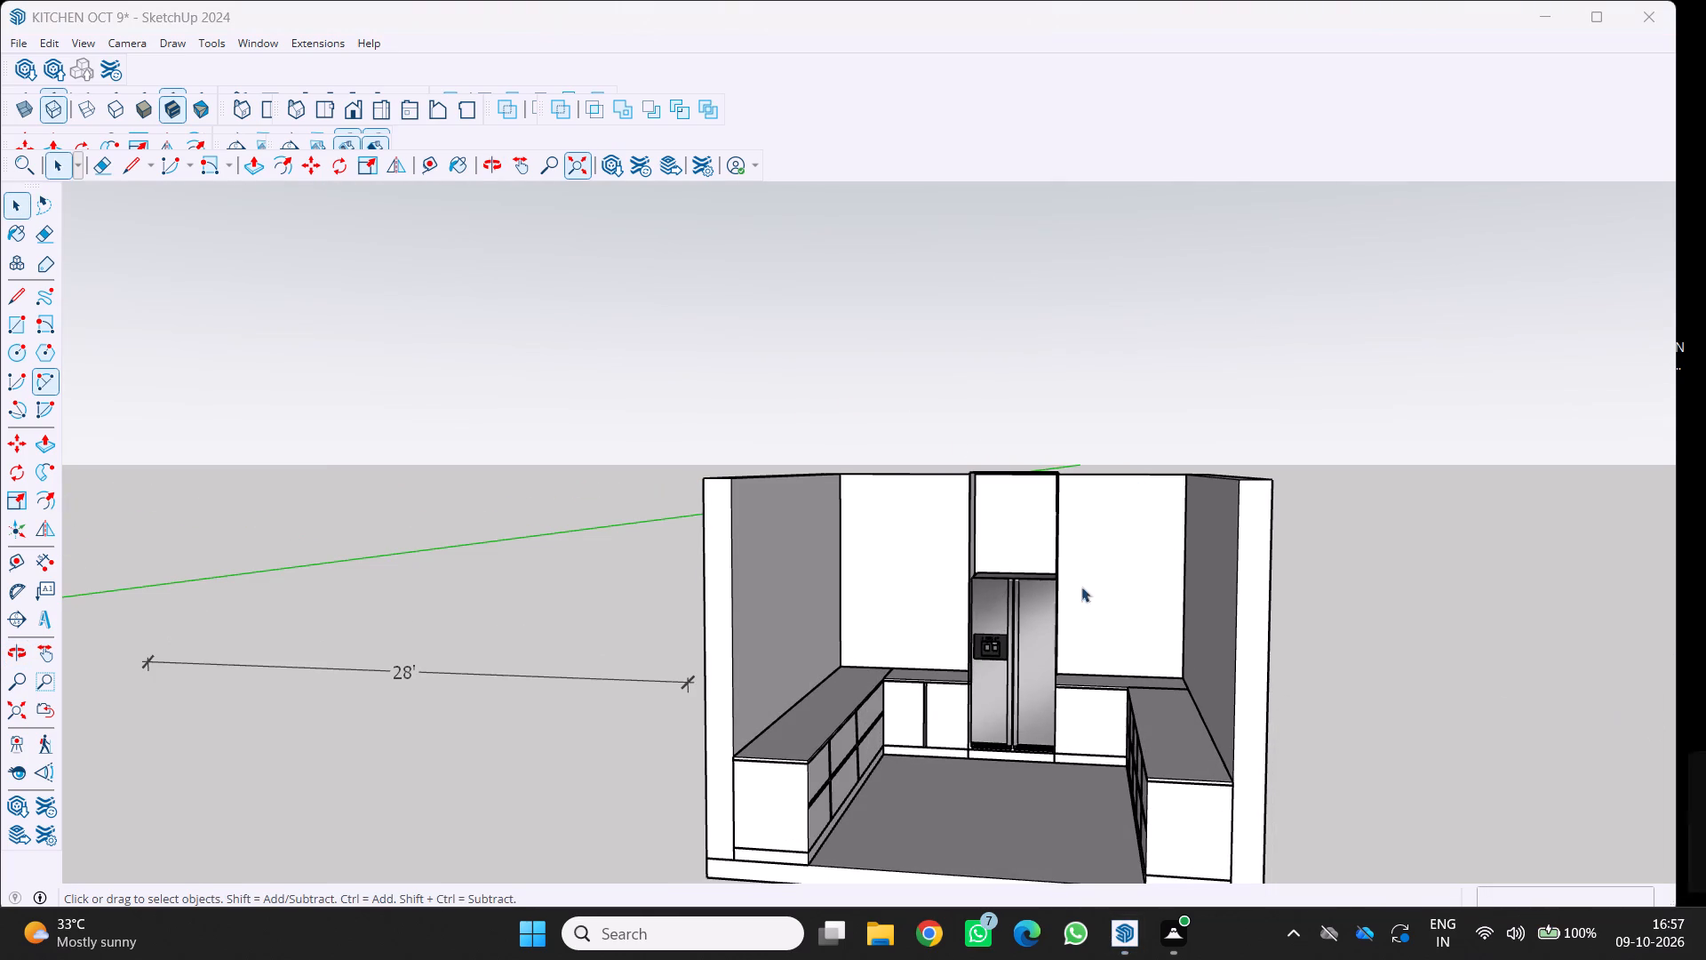
Draw a rectangle about 3' by 3' 8" across the open front of the frame above the refrigerator.
middle_drag(687, 468, 711, 501)
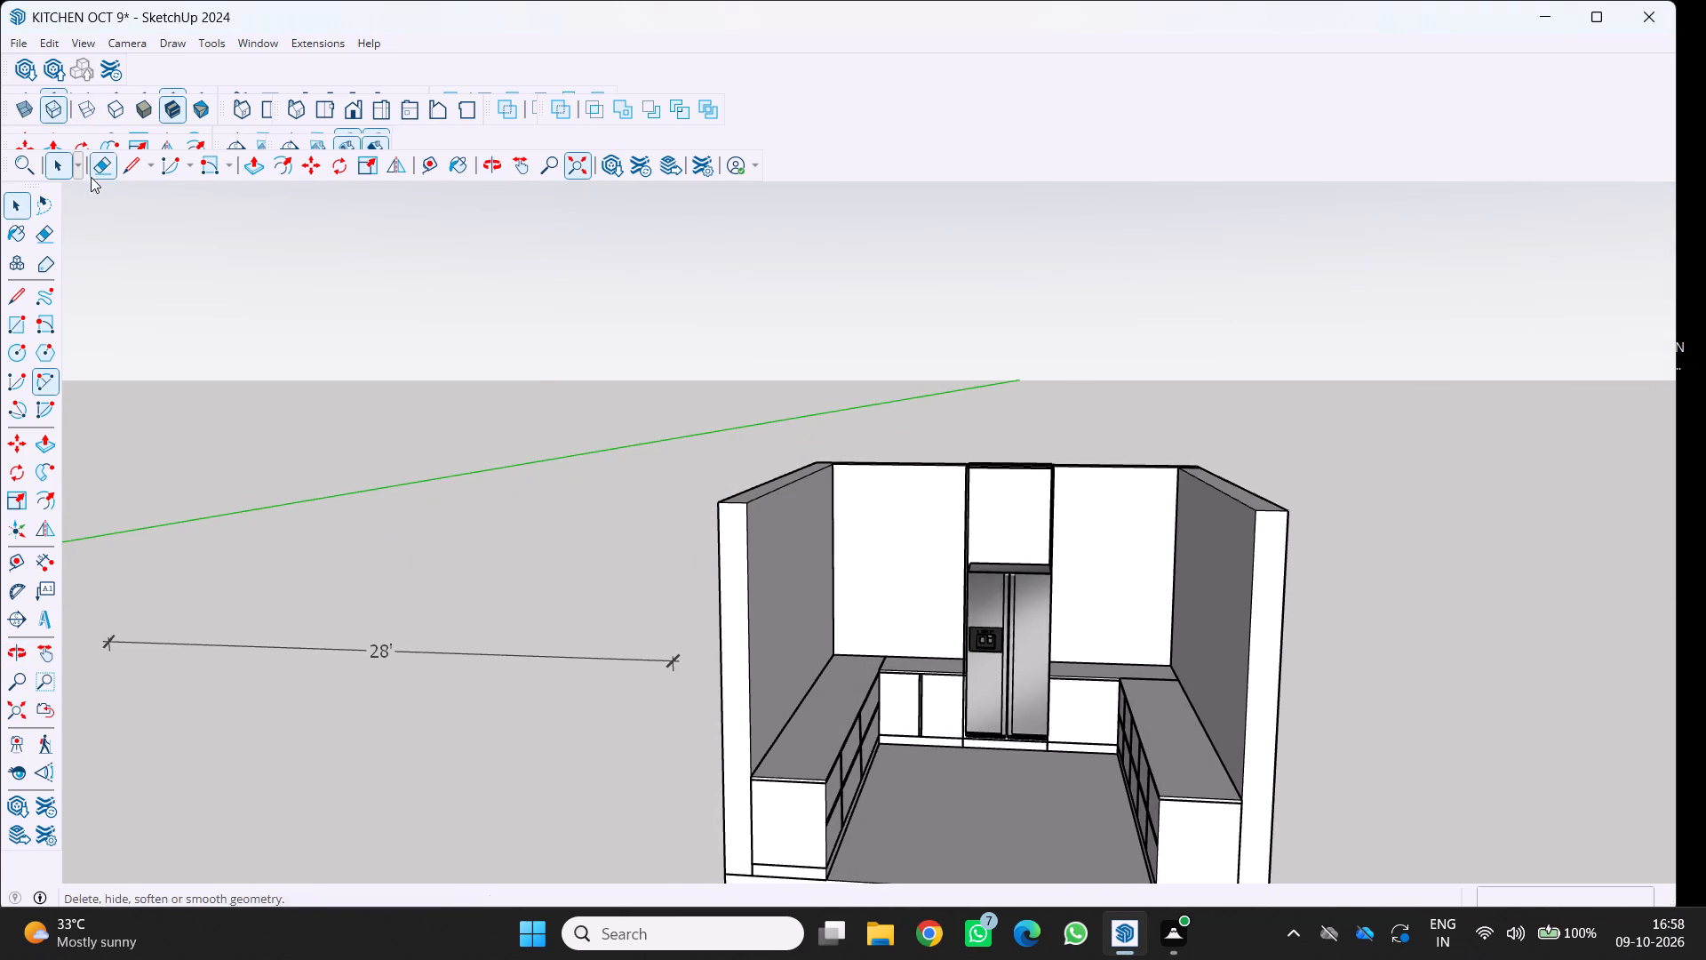
click(10, 327)
scroll(1086, 488, up, 1)
middle_drag(1030, 462, 1039, 526)
scroll(874, 398, up, 2)
middle_drag(975, 463, 945, 399)
scroll(975, 463, up, 3)
middle_drag(952, 456, 987, 531)
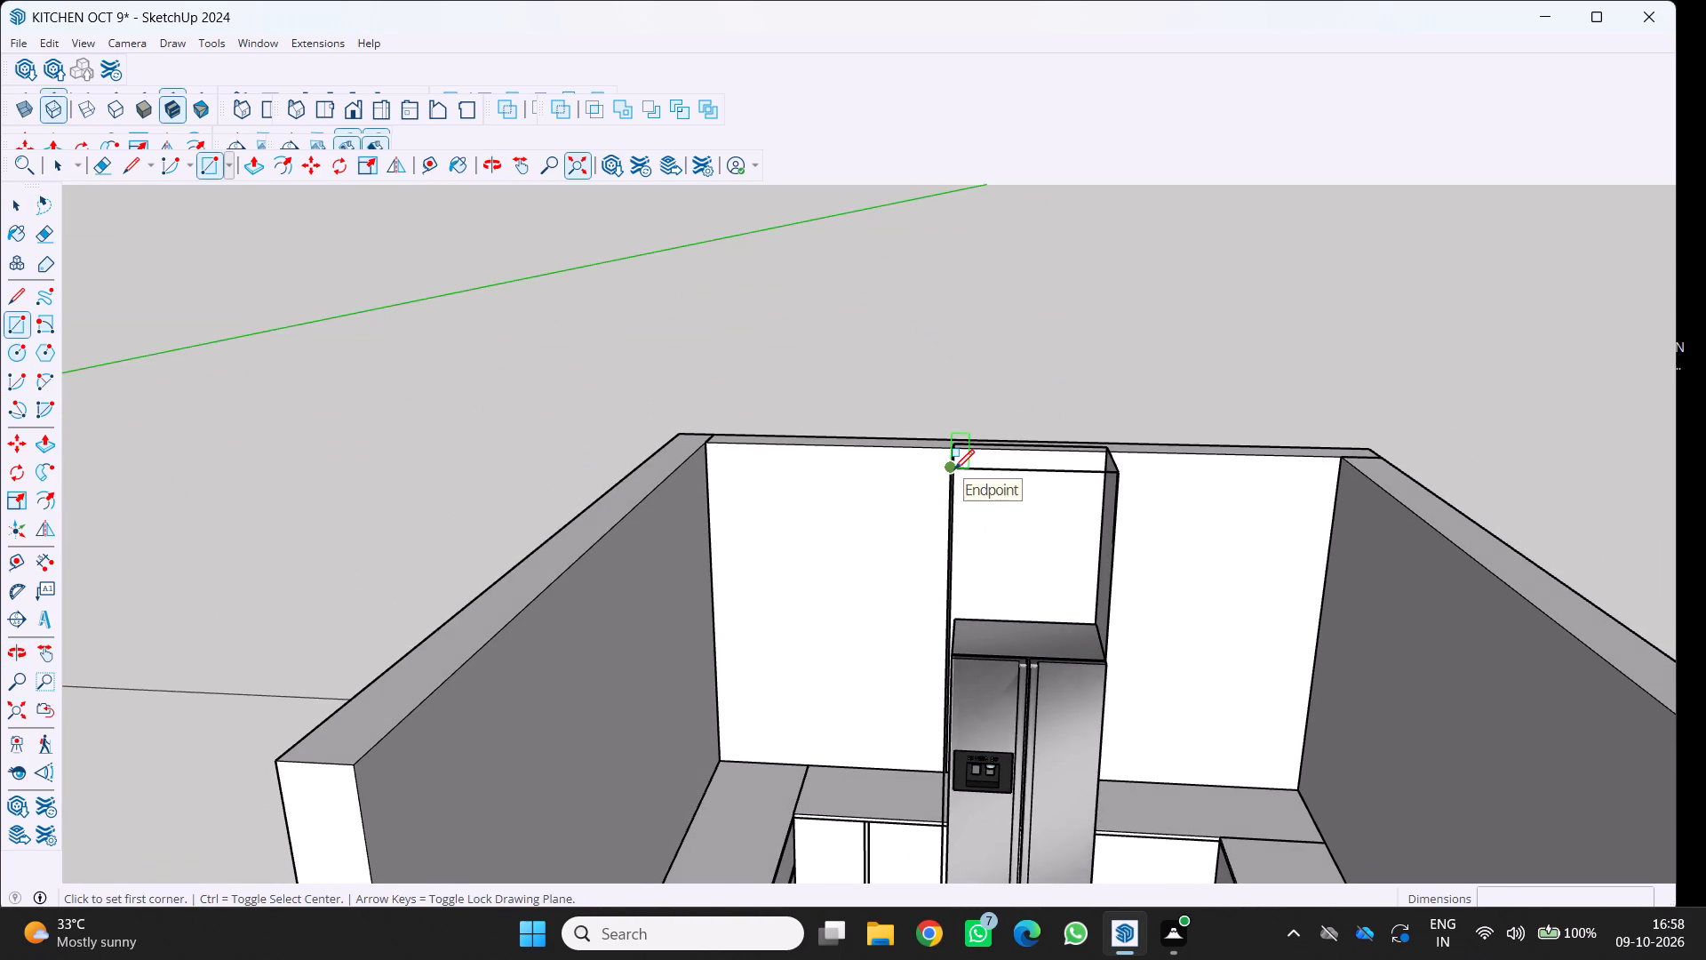
click(954, 469)
click(1106, 658)
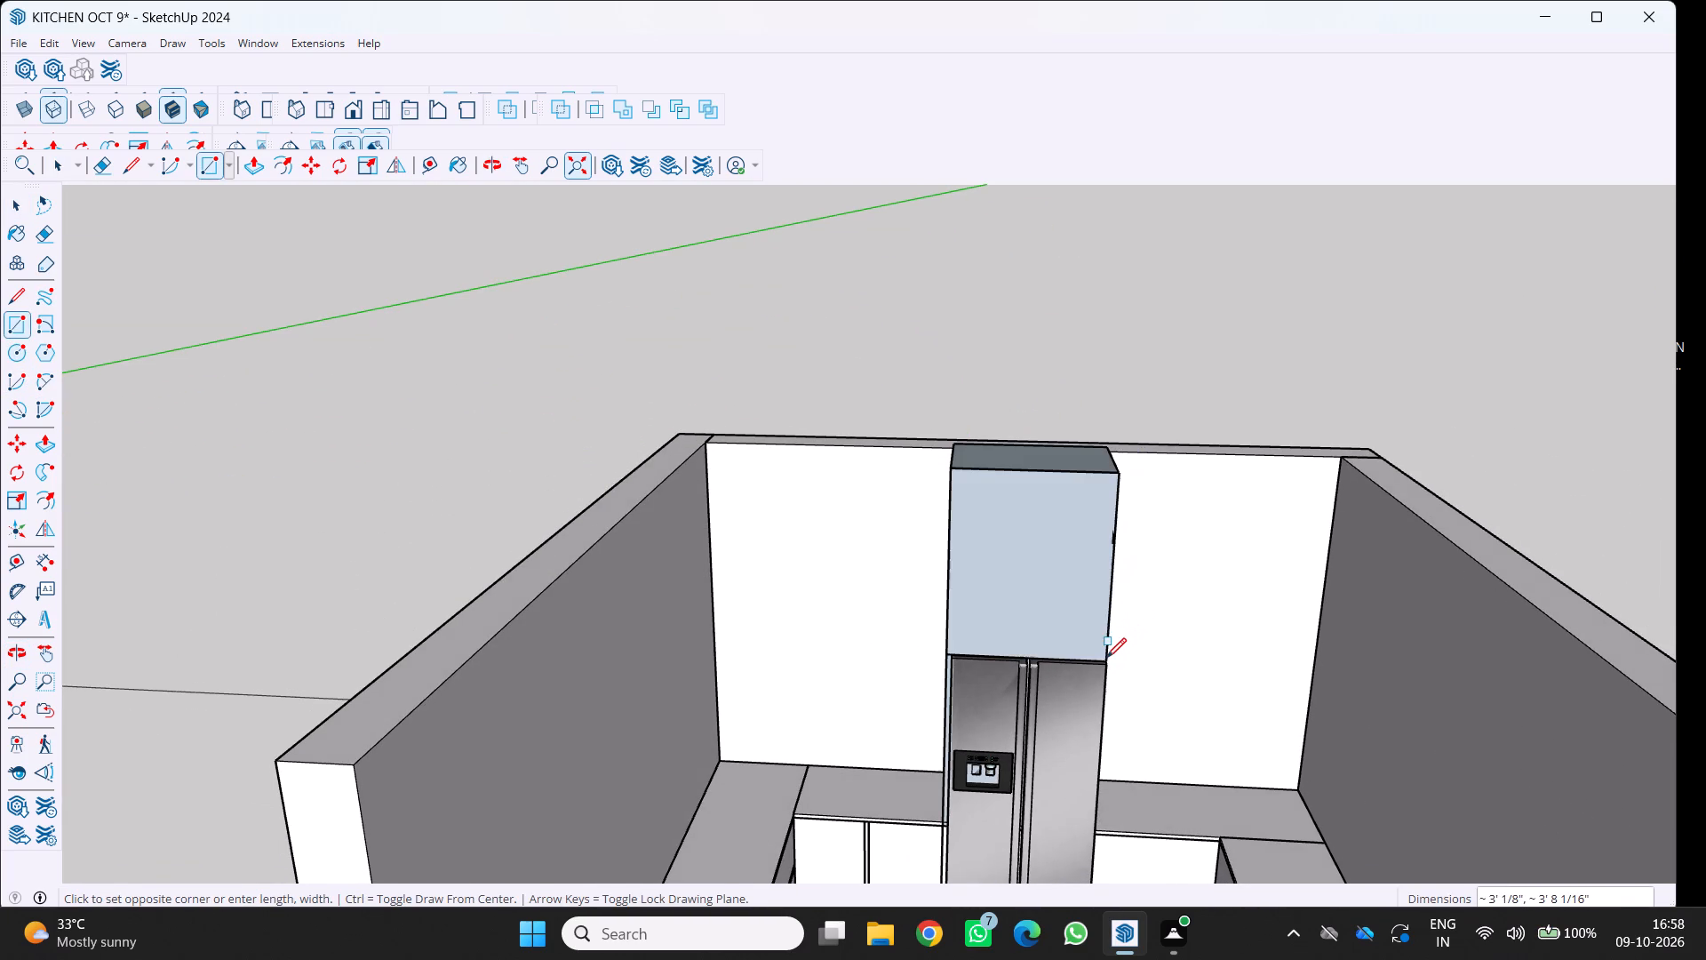
Reverse the front face of the box above the refrigerator so its white side faces outward.
middle_drag(633, 517, 557, 388)
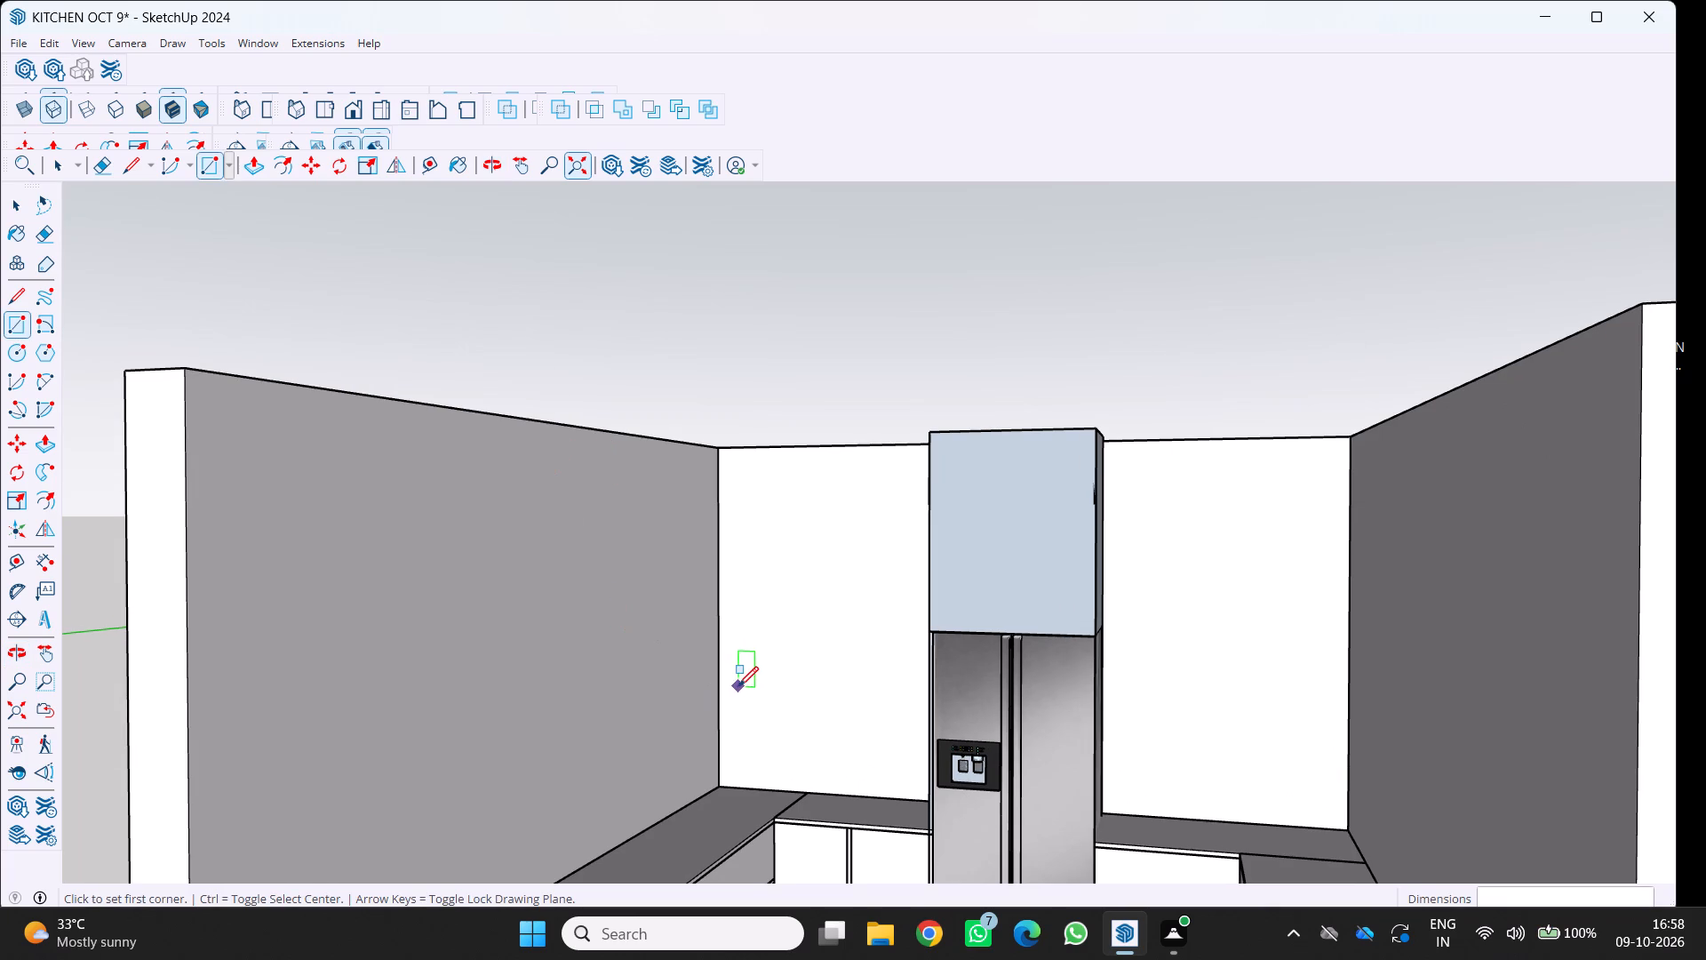
key(space)
click(999, 560)
right_click(999, 560)
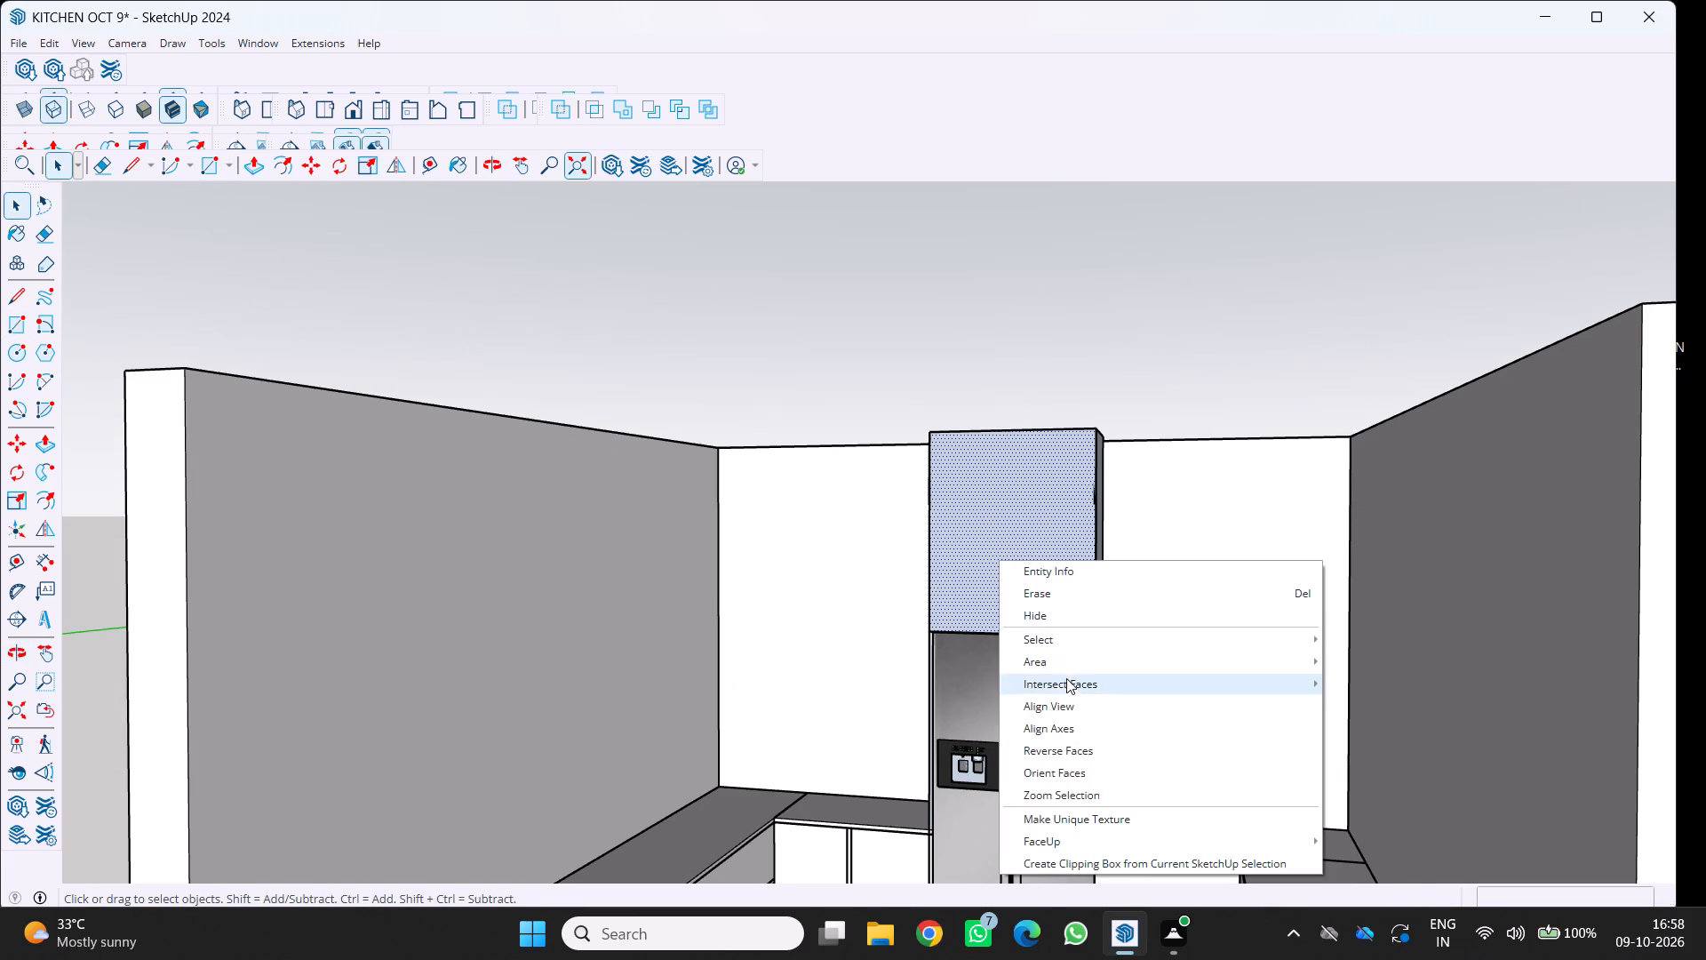
click(1055, 753)
Reverse the right side face of the tall box around the refrigerator.
middle_drag(852, 500, 929, 650)
middle_drag(1056, 563, 992, 548)
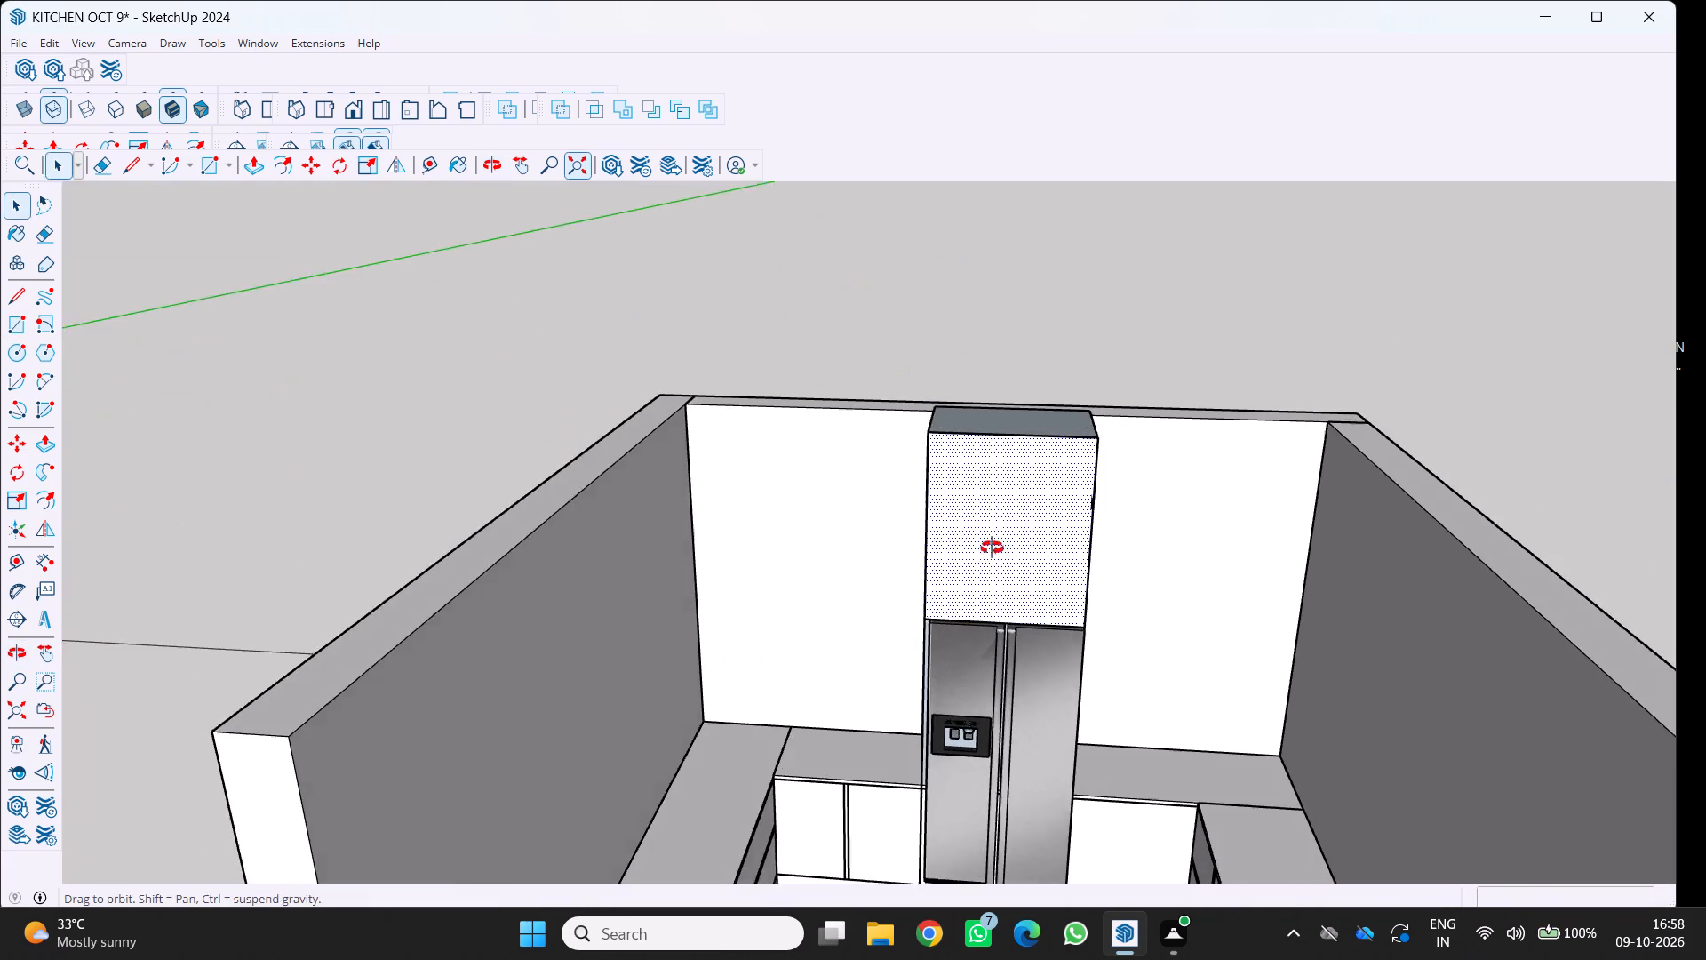
middle_drag(992, 548, 781, 563)
click(1018, 531)
right_click(1016, 531)
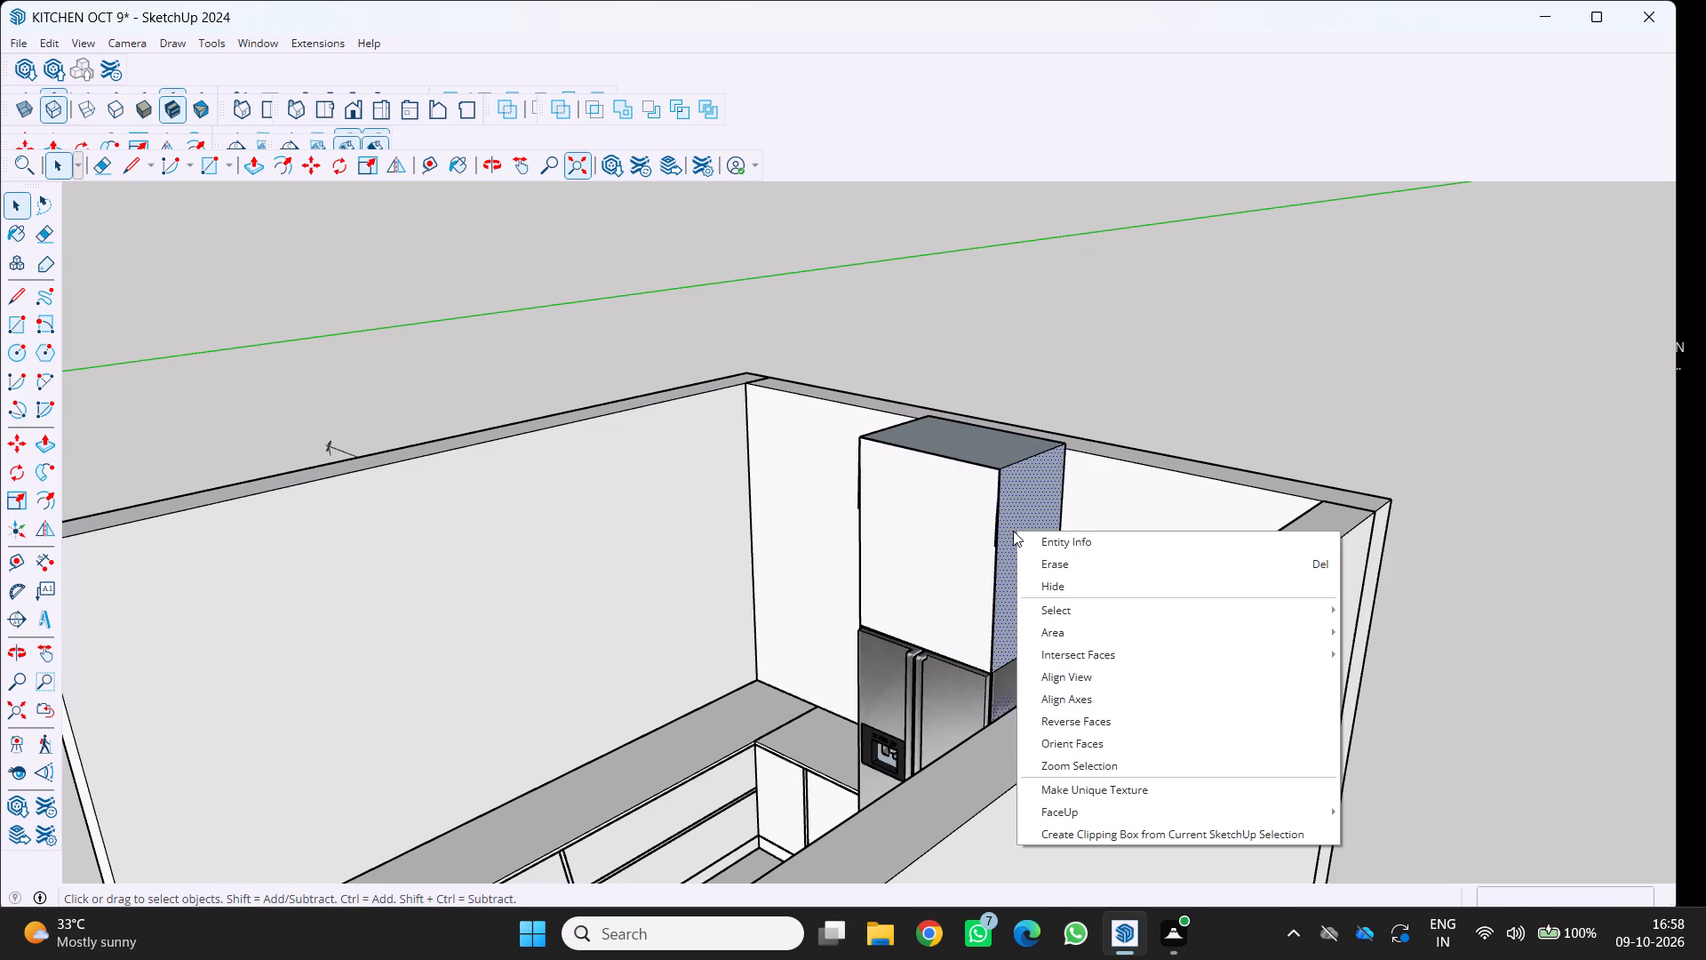
click(1111, 717)
Reverse the left side face of the tall box around the refrigerator.
scroll(785, 458, down, 1)
middle_drag(785, 458, 809, 482)
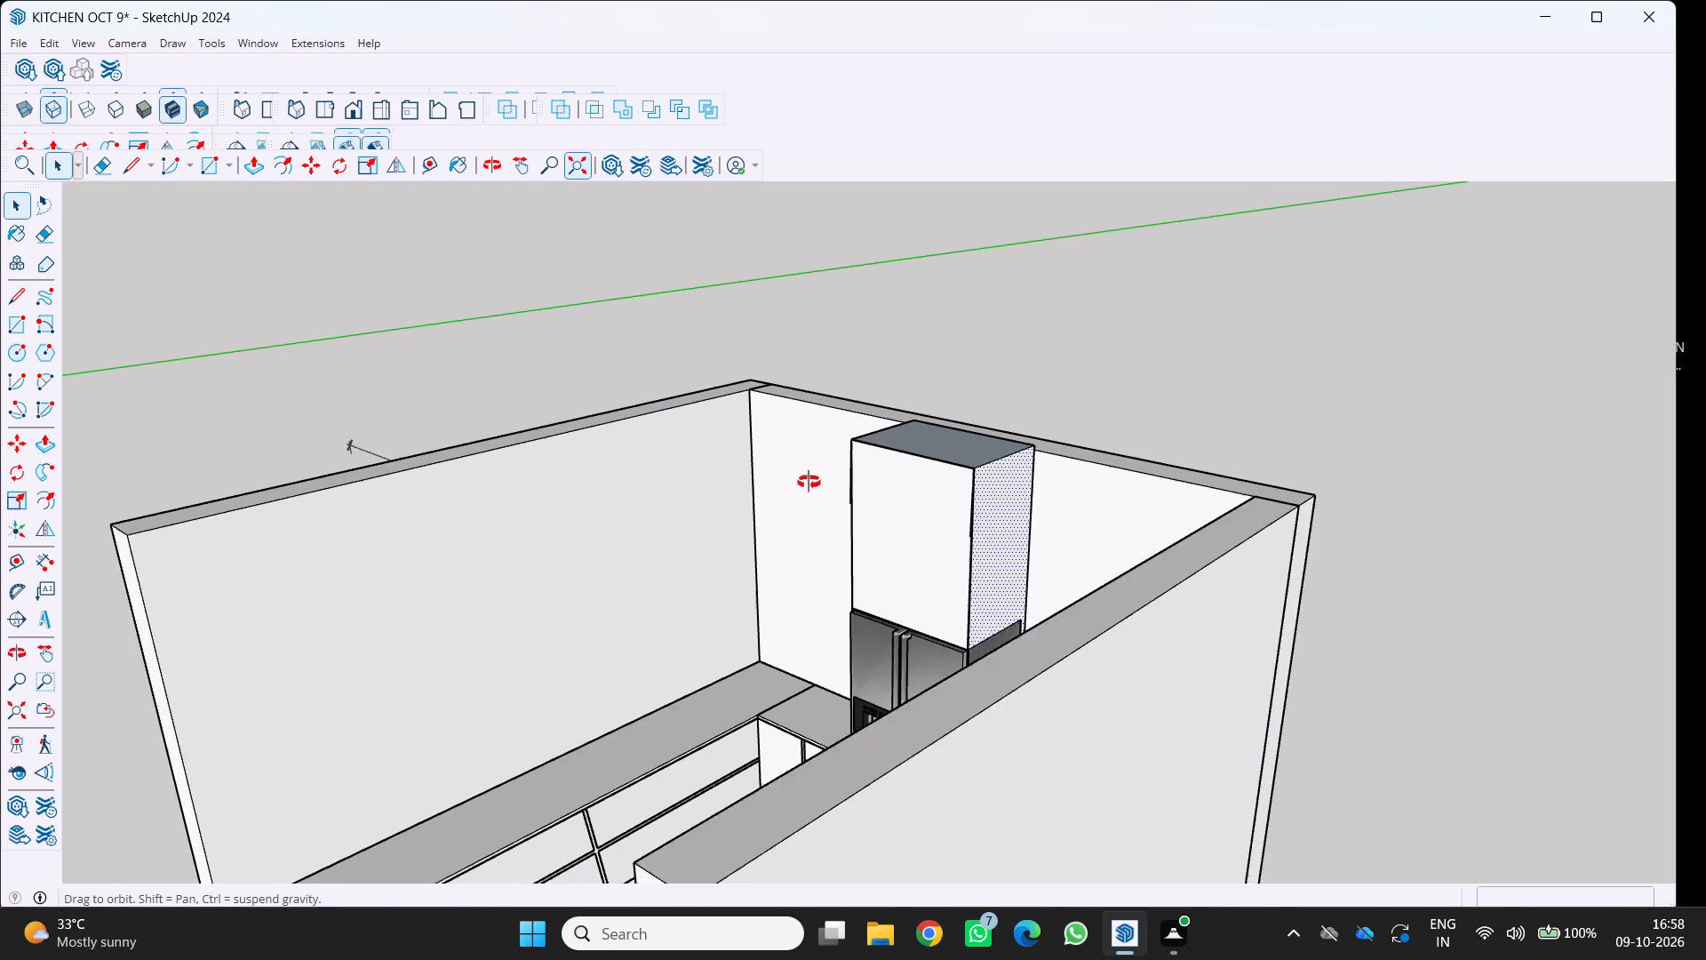
middle_drag(809, 482, 1103, 519)
middle_click(1103, 519)
middle_drag(753, 388, 910, 492)
middle_click(910, 492)
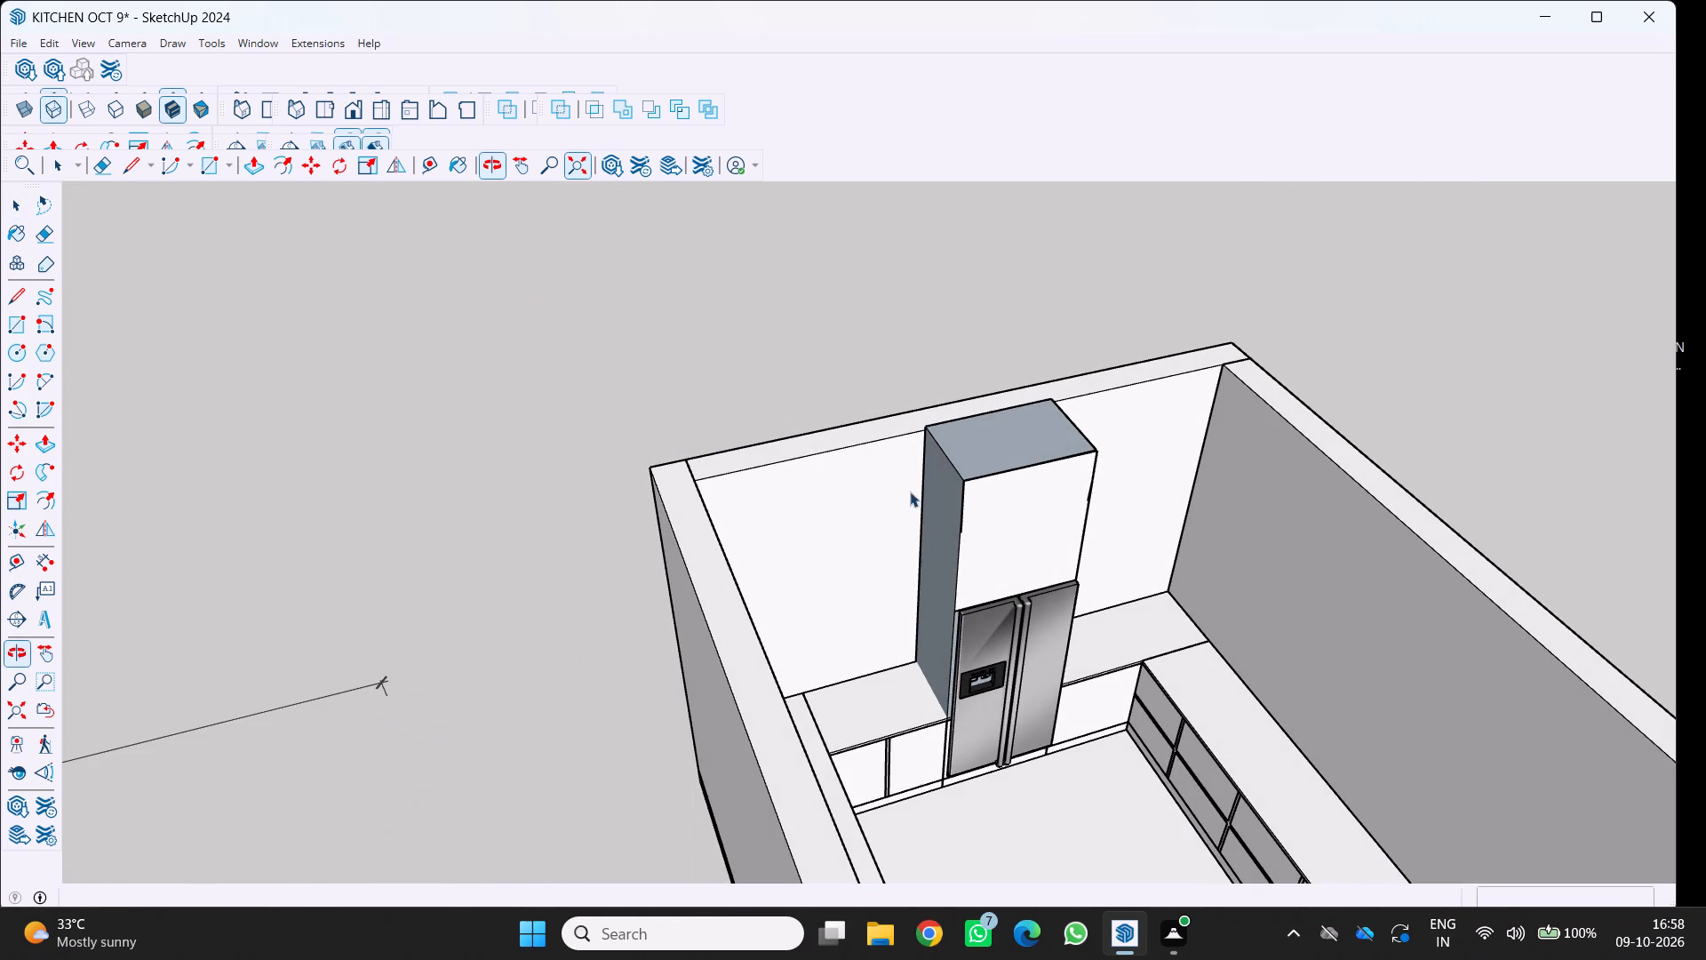
click(945, 523)
right_click(945, 523)
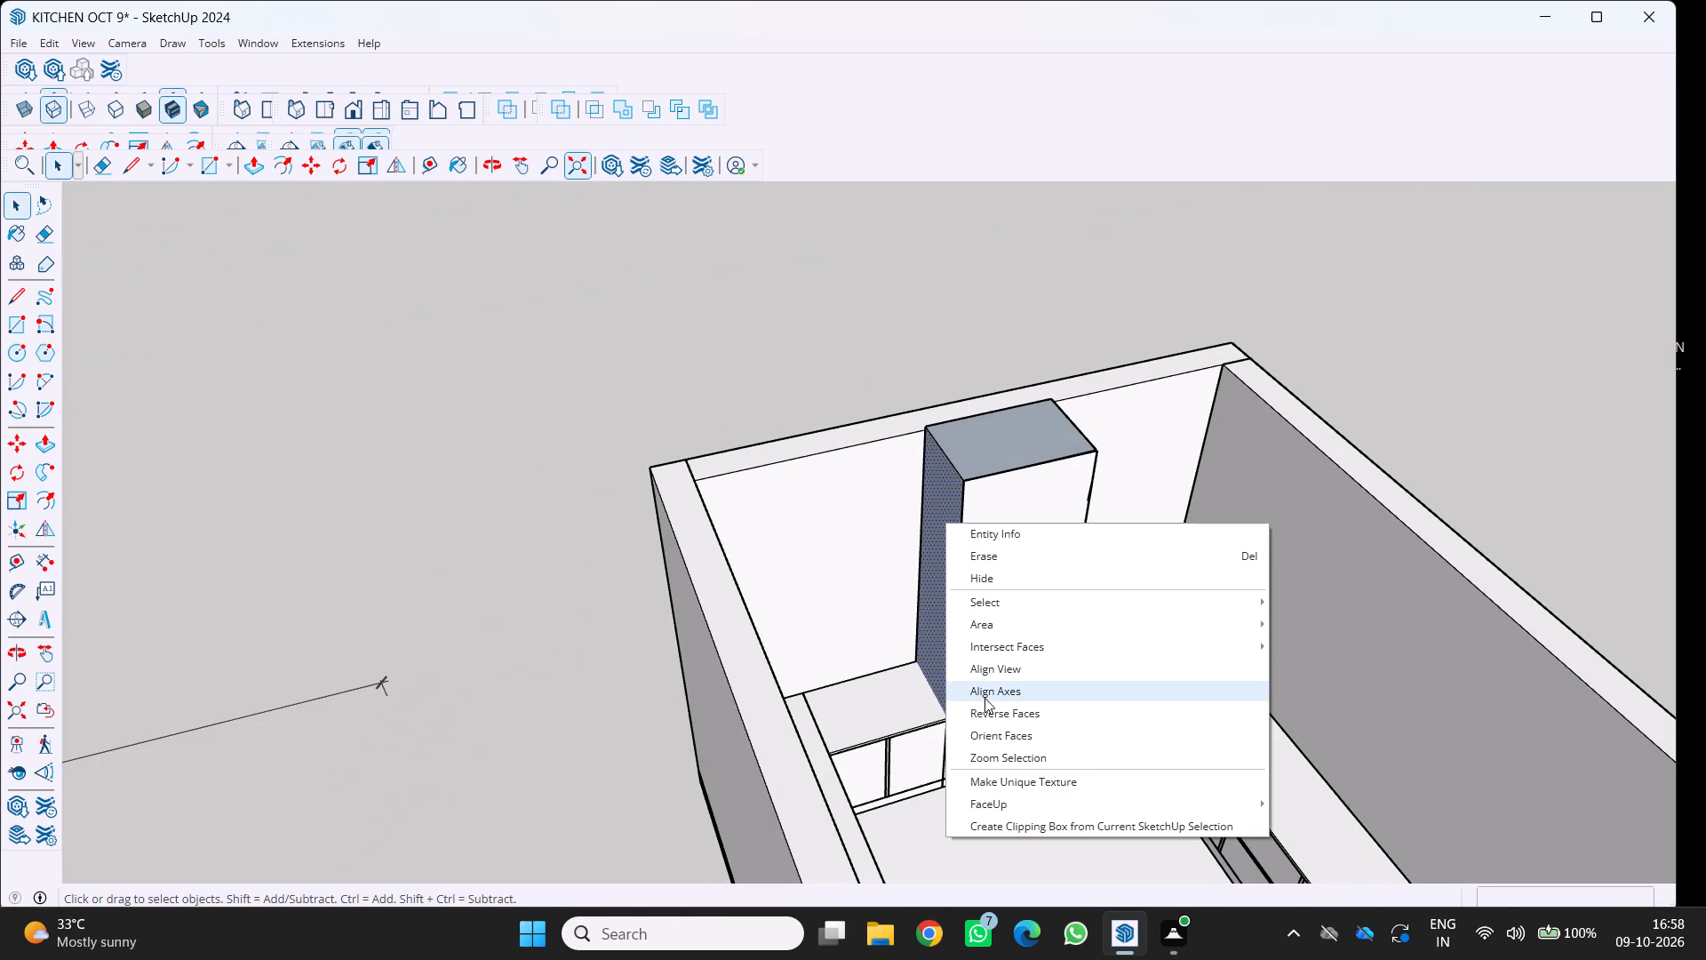
click(990, 708)
Reverse the top face of the box above the refrigerator.
middle_drag(989, 478, 878, 548)
click(957, 495)
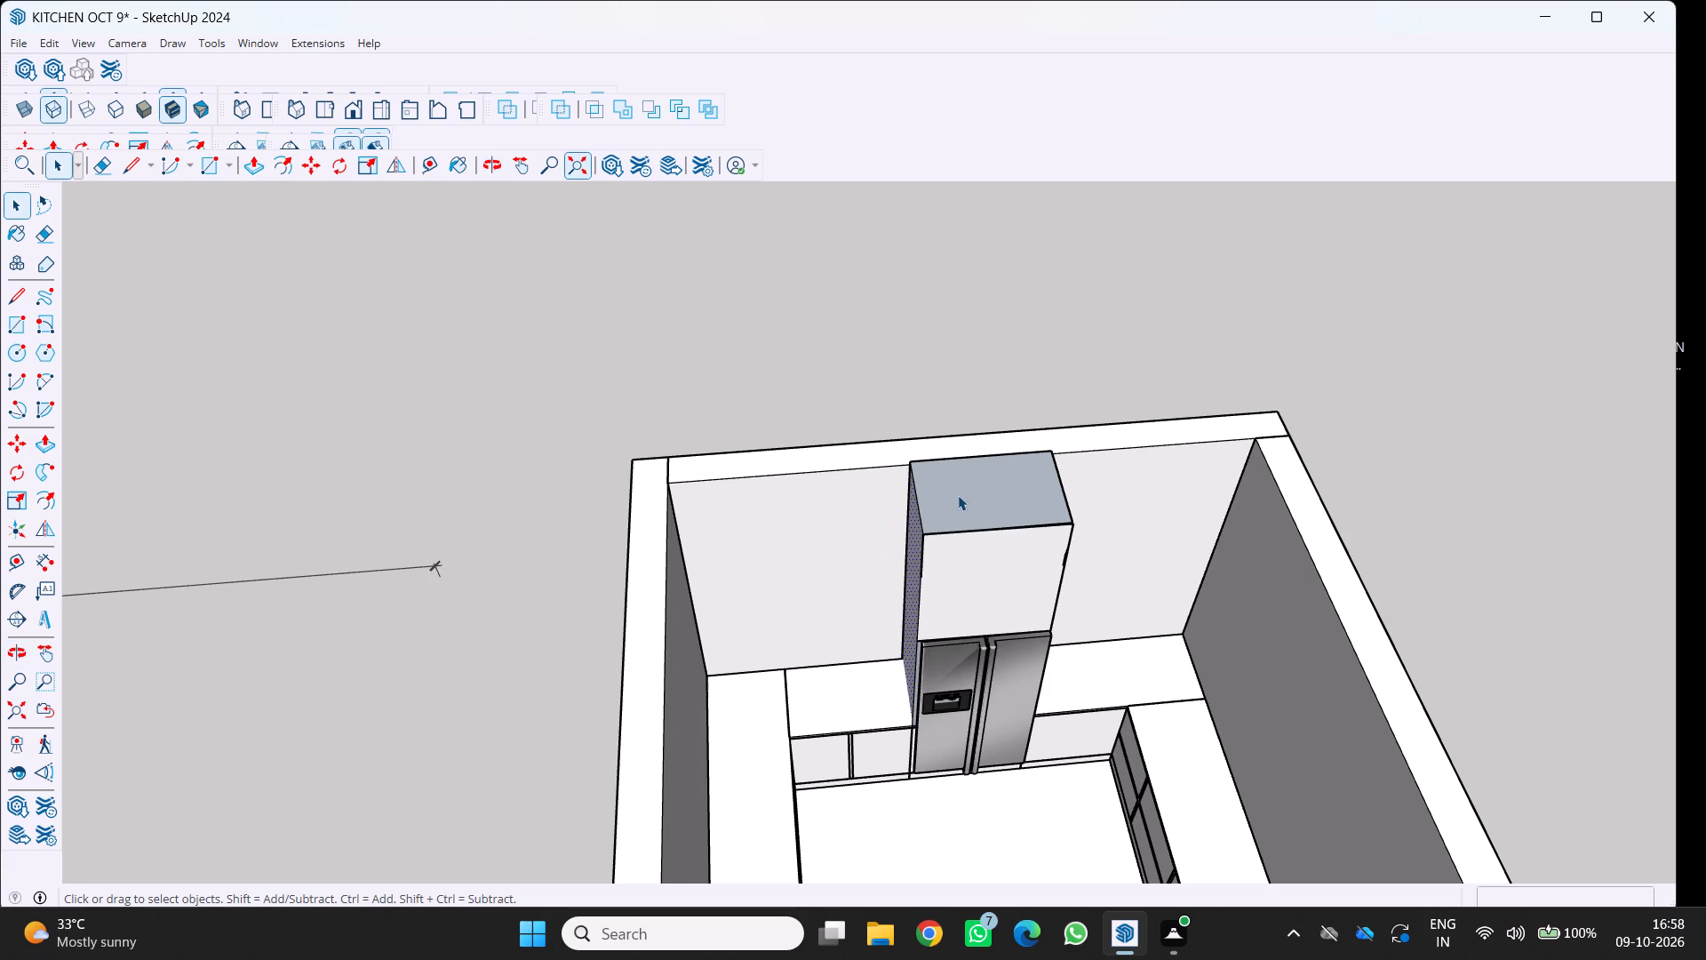
right_click(958, 495)
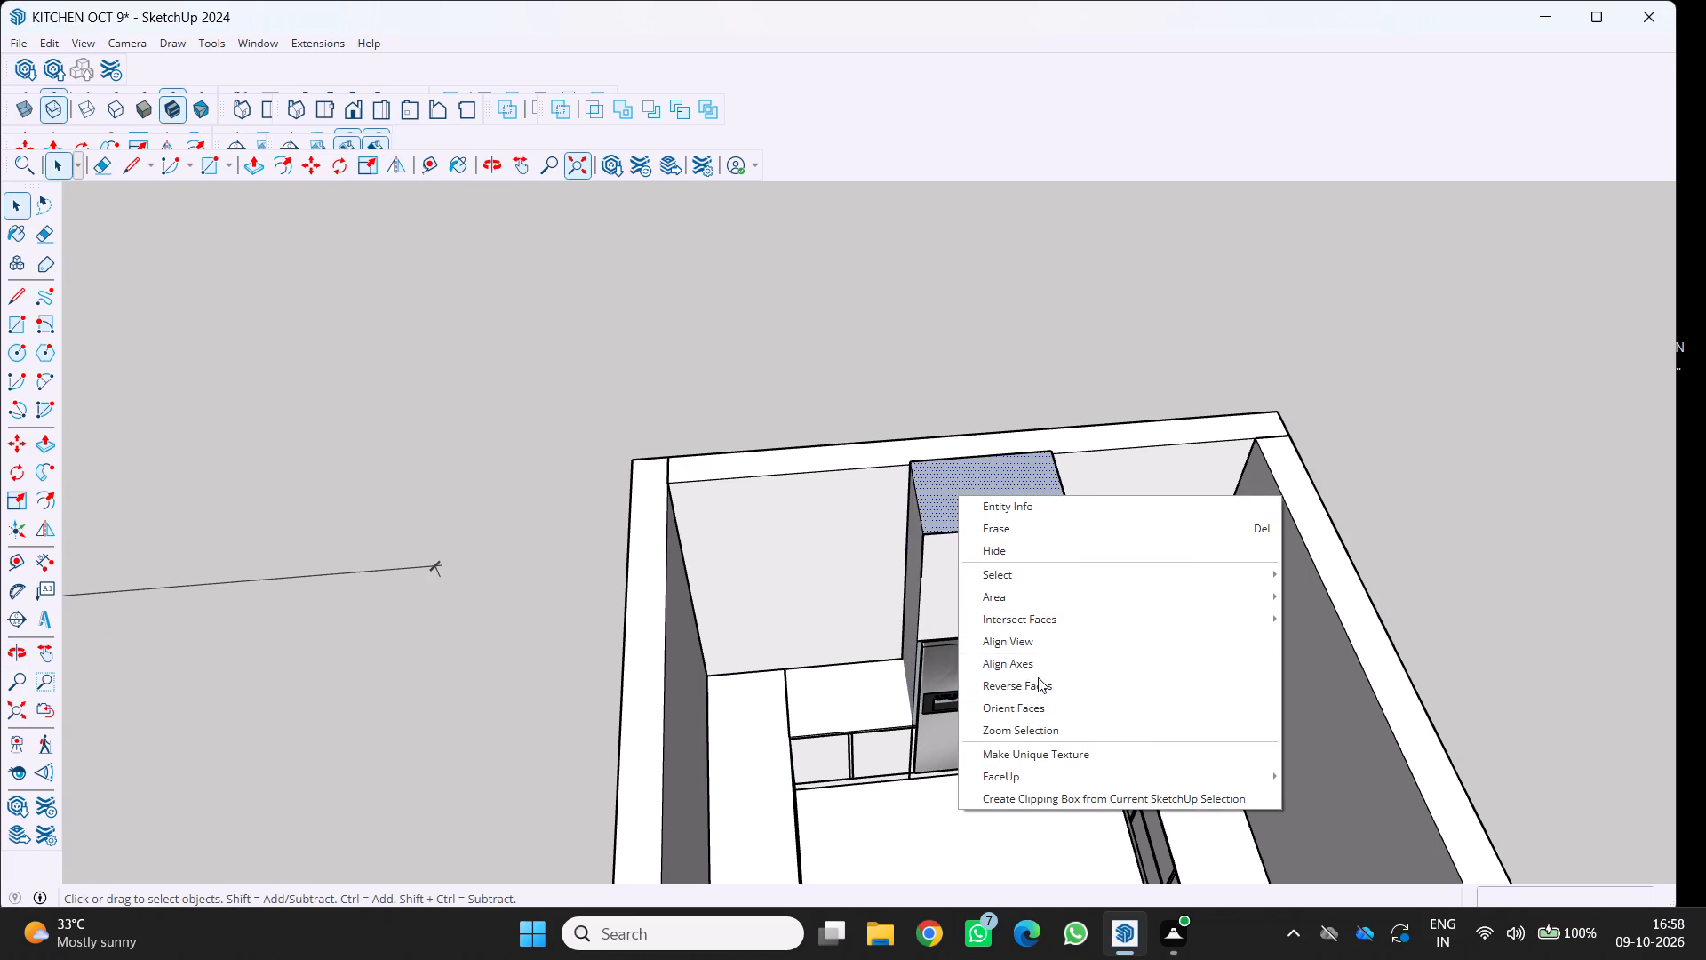
click(1039, 678)
Examine the whole kitchen with its refrigerator box, walls and counters through the open front from several angles.
scroll(855, 552, down, 1)
middle_drag(841, 546, 822, 348)
scroll(822, 348, down, 3)
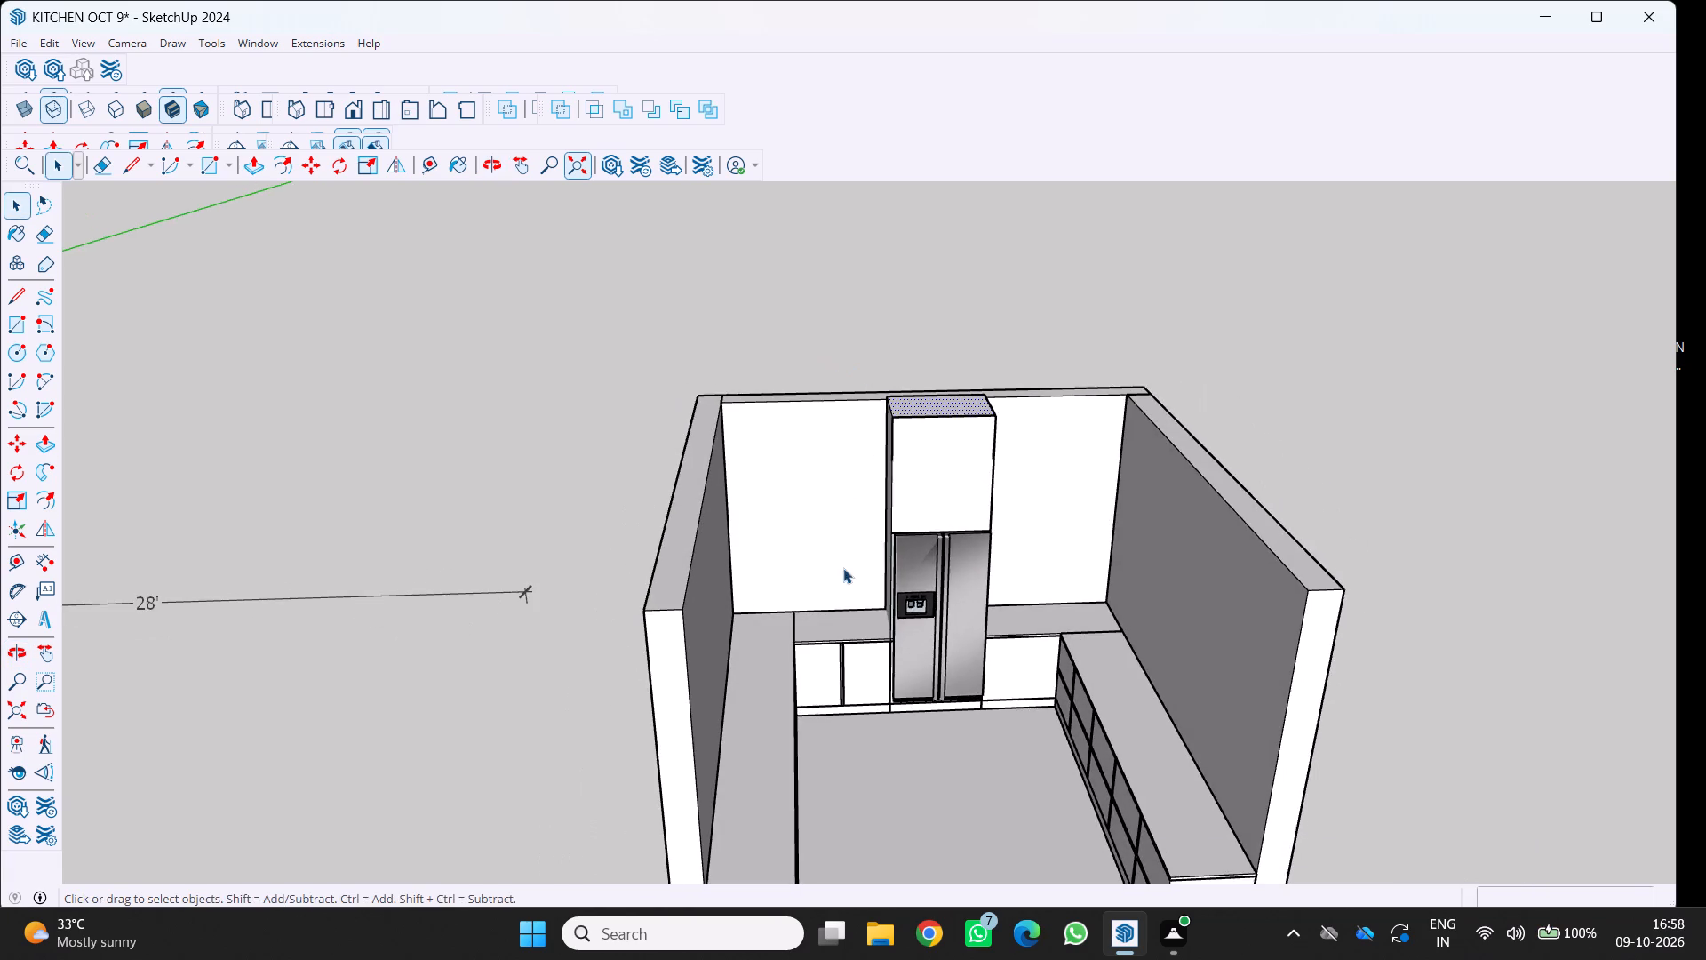
middle_drag(854, 557, 847, 470)
scroll(865, 580, up, 1)
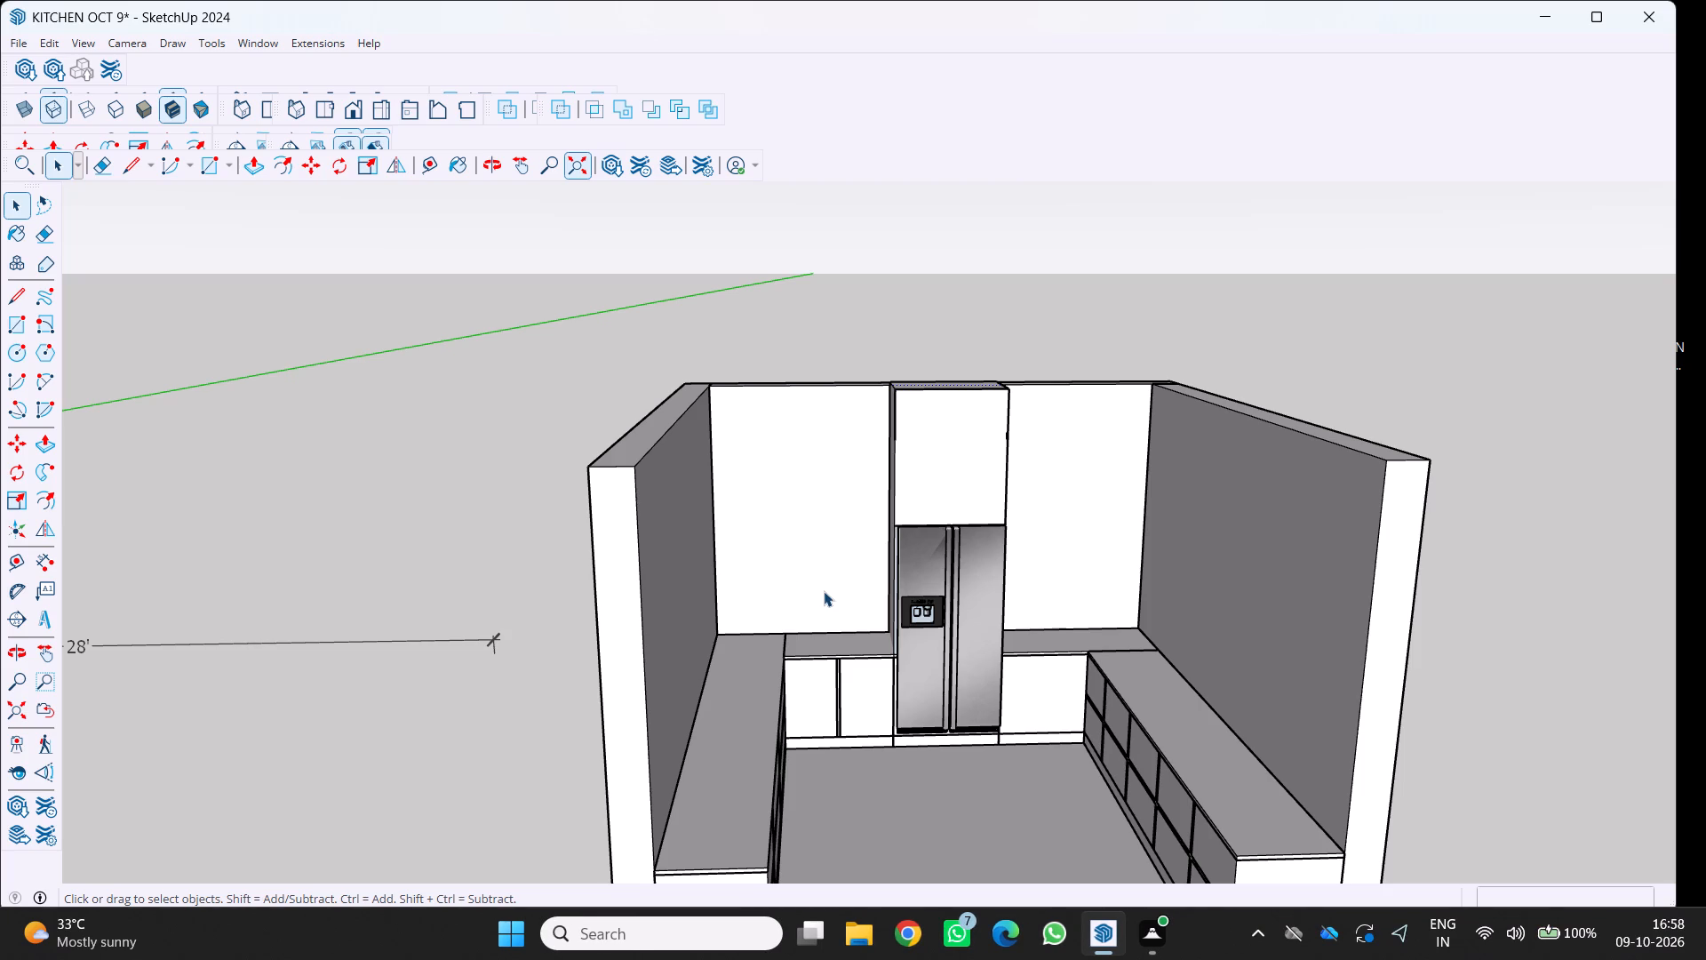
middle_drag(1064, 669, 1184, 640)
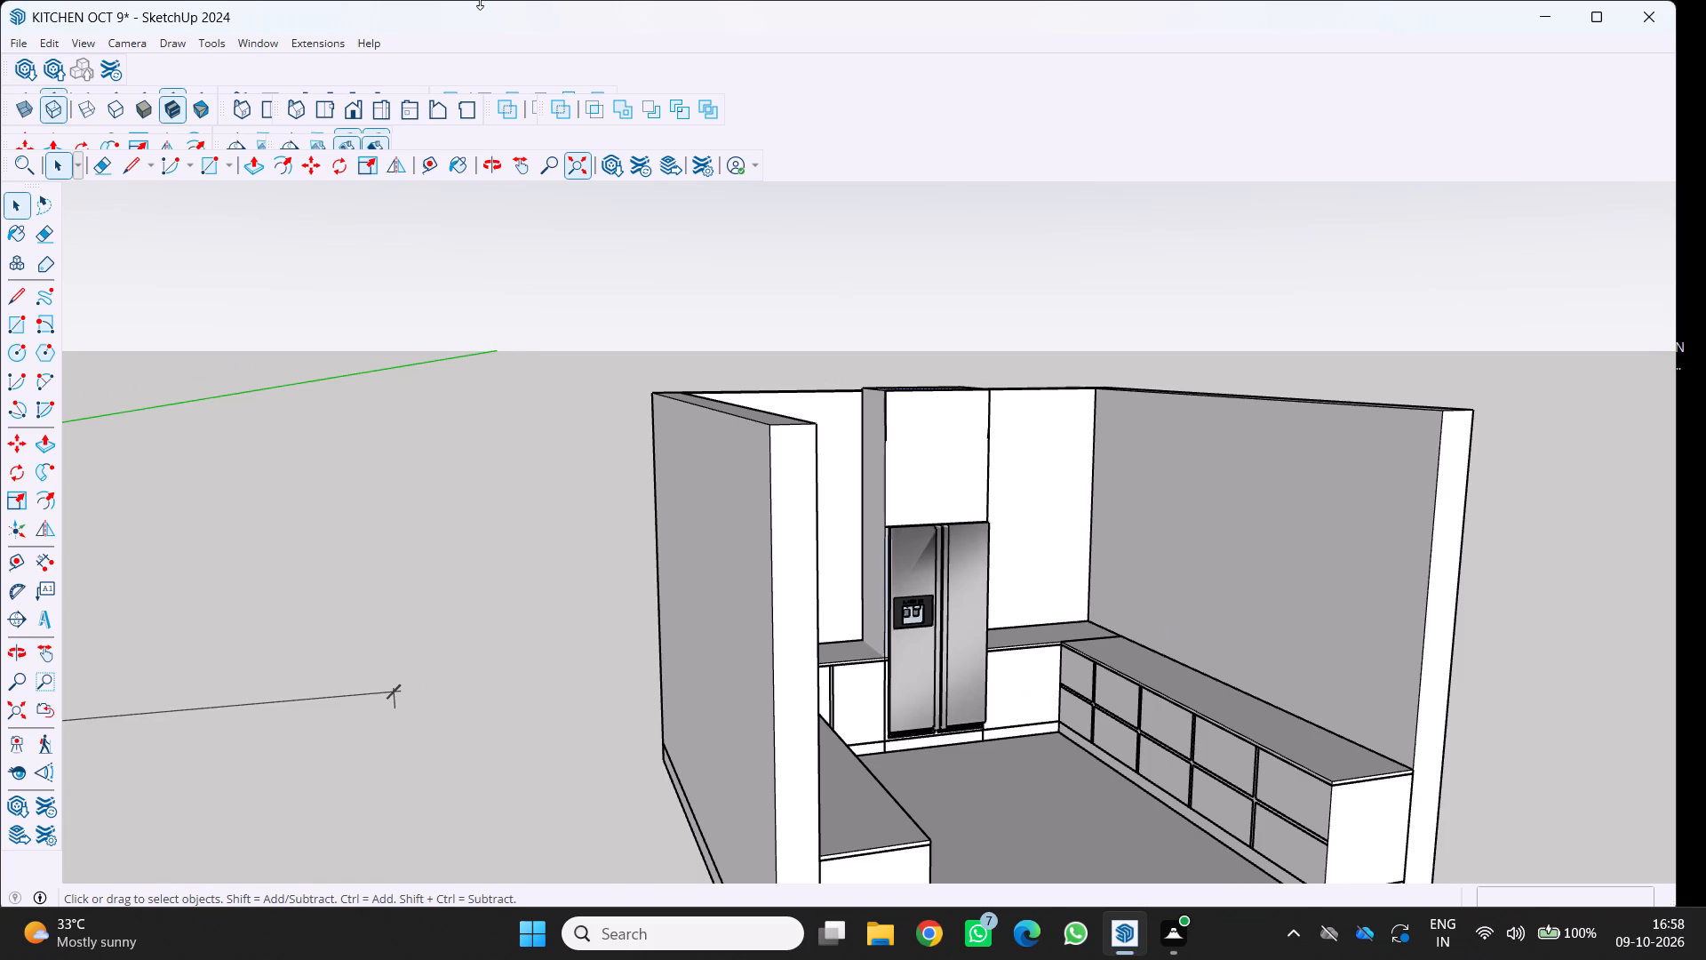
scroll(996, 121, down, 2)
scroll(1023, 422, down, 1)
middle_drag(1011, 424, 899, 344)
scroll(921, 390, down, 2)
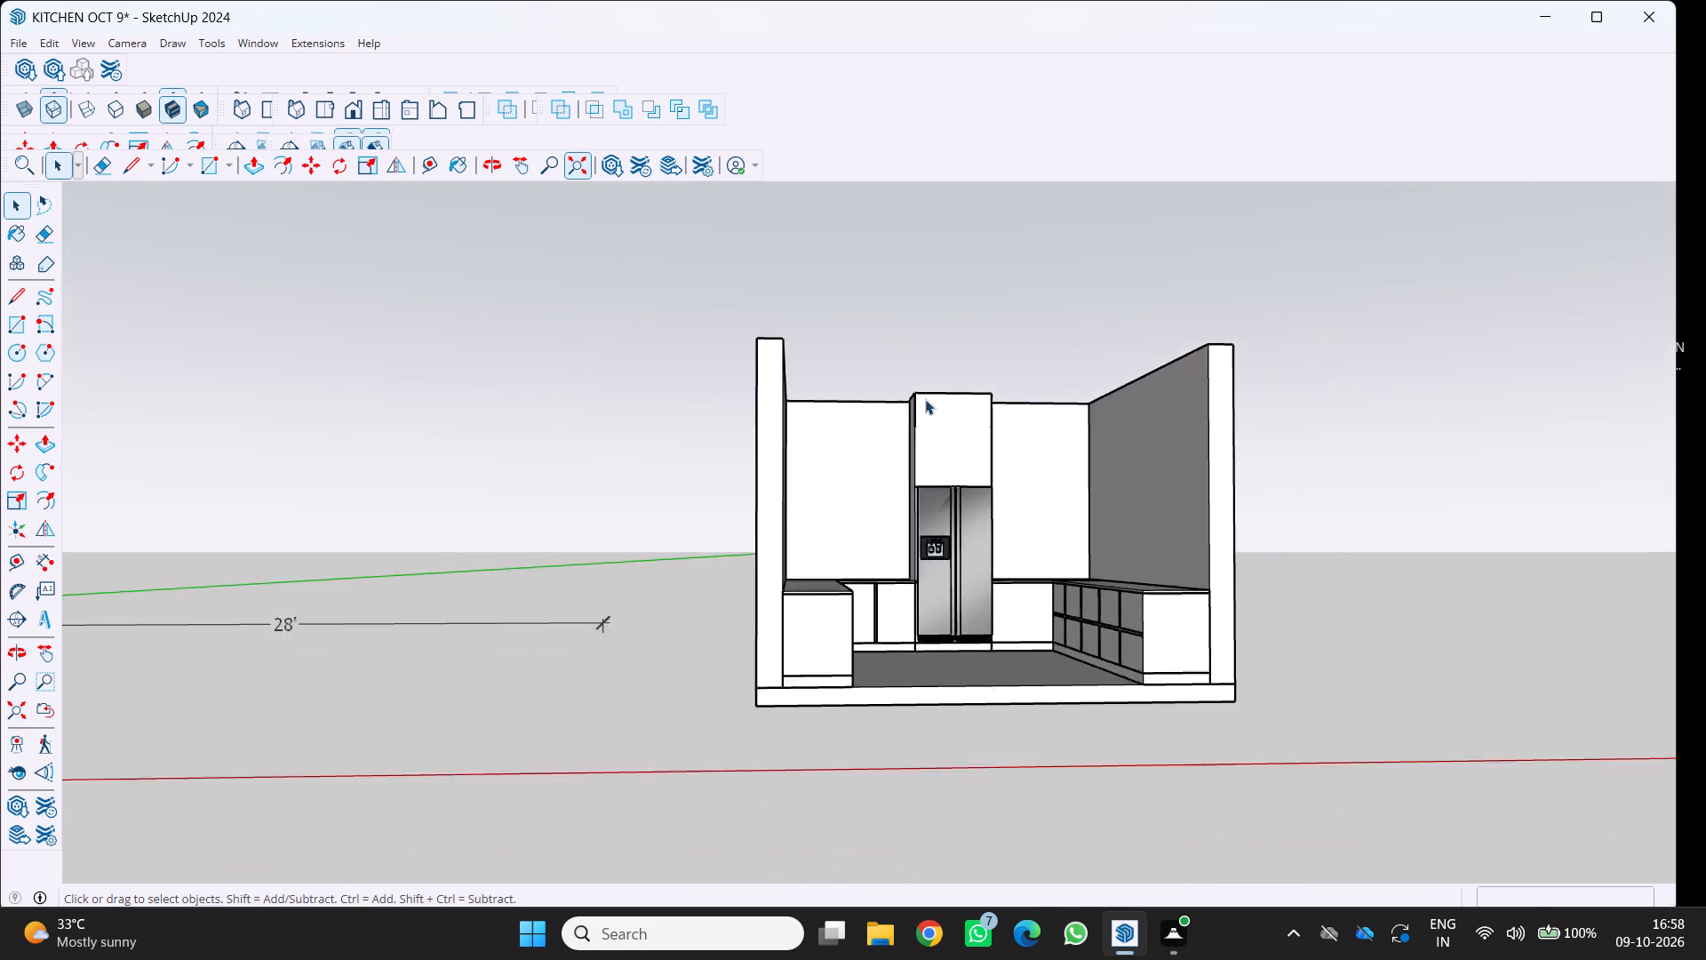
scroll(925, 399, down, 2)
middle_drag(1005, 432, 1036, 465)
scroll(1036, 465, up, 1)
scroll(1064, 448, down, 2)
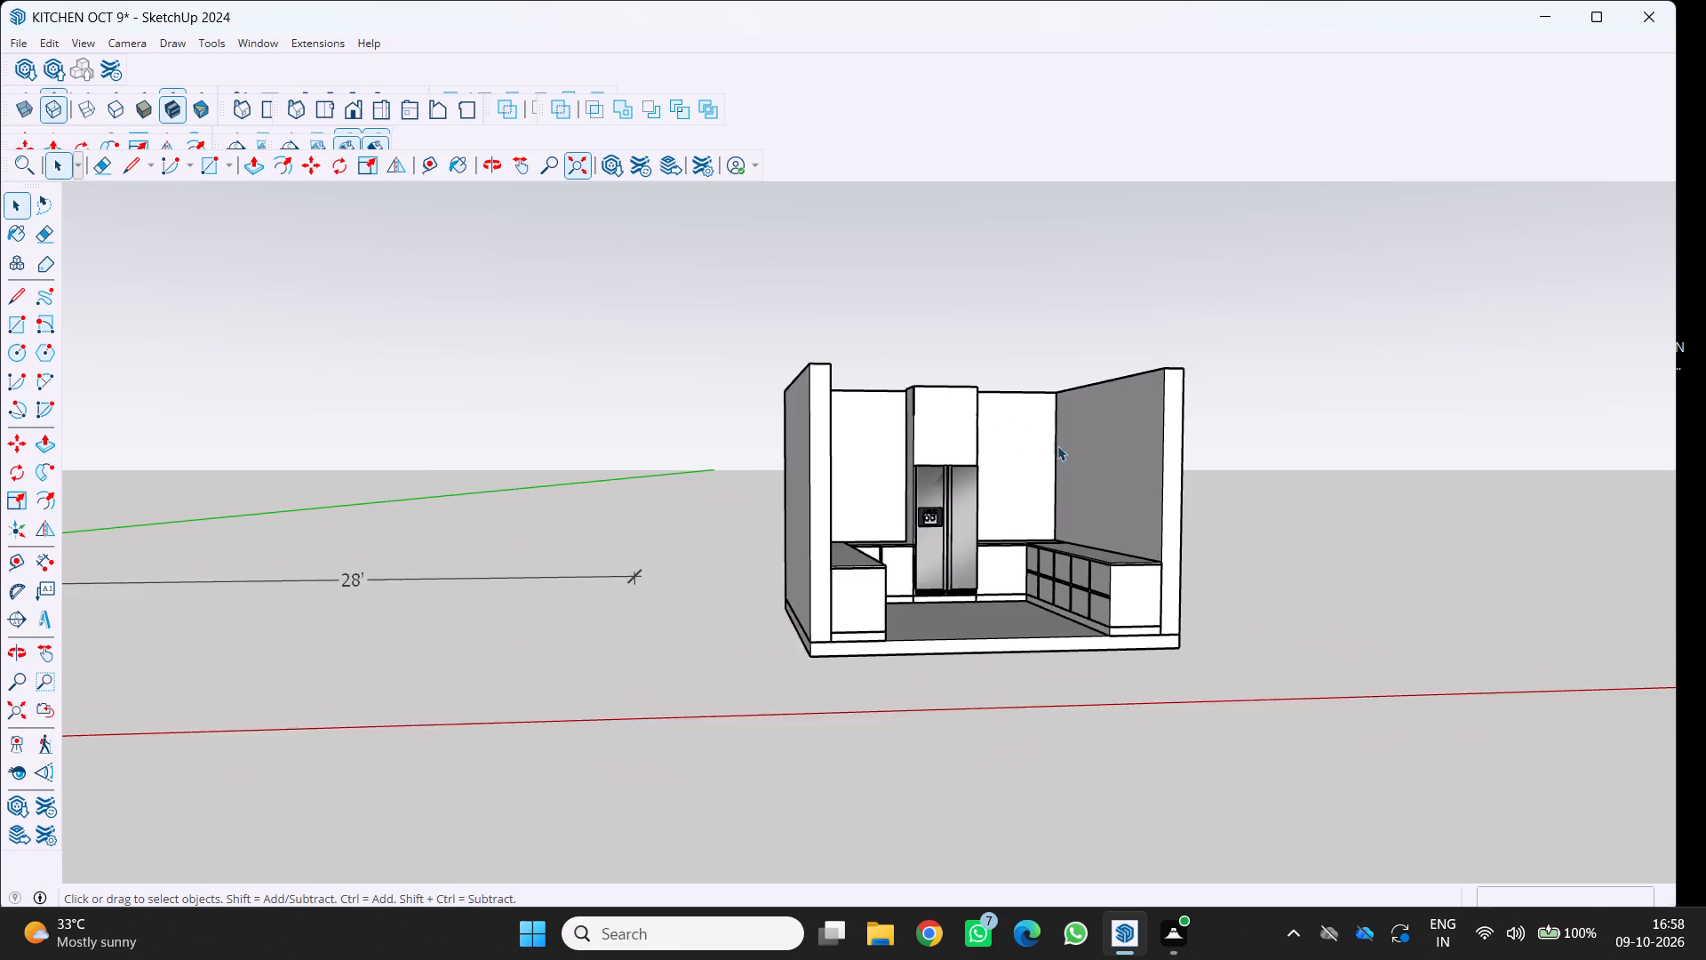
middle_drag(1049, 442, 1086, 472)
middle_click(1087, 475)
middle_click(1088, 484)
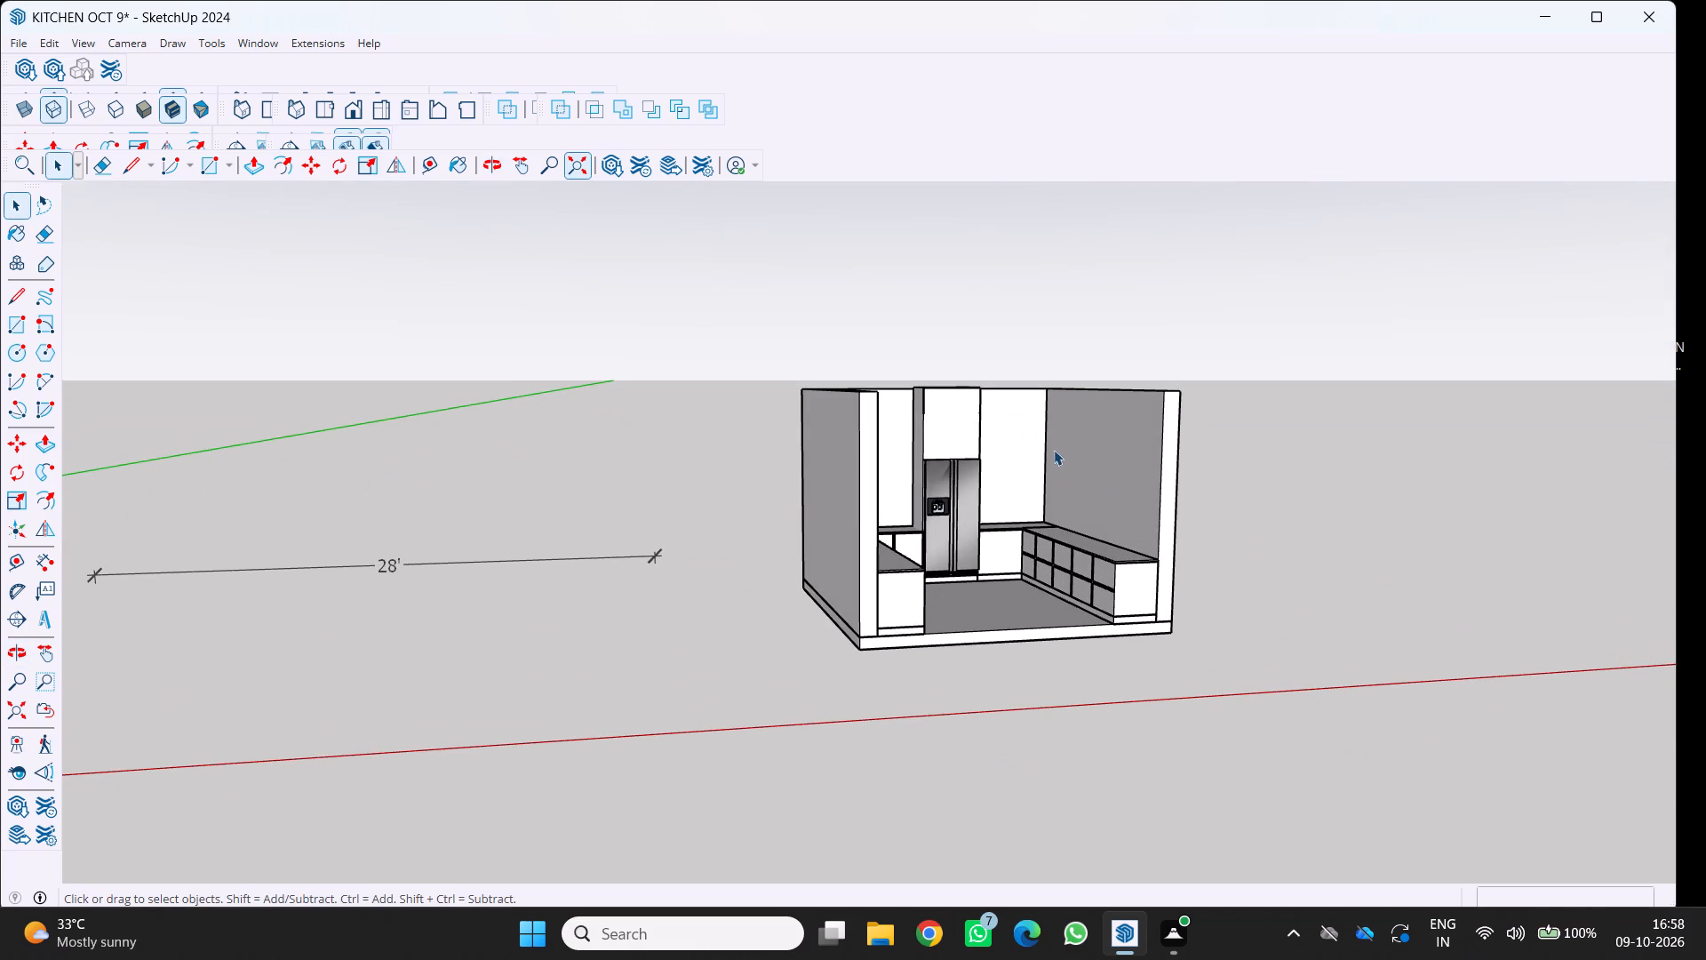
middle_drag(1067, 469, 966, 438)
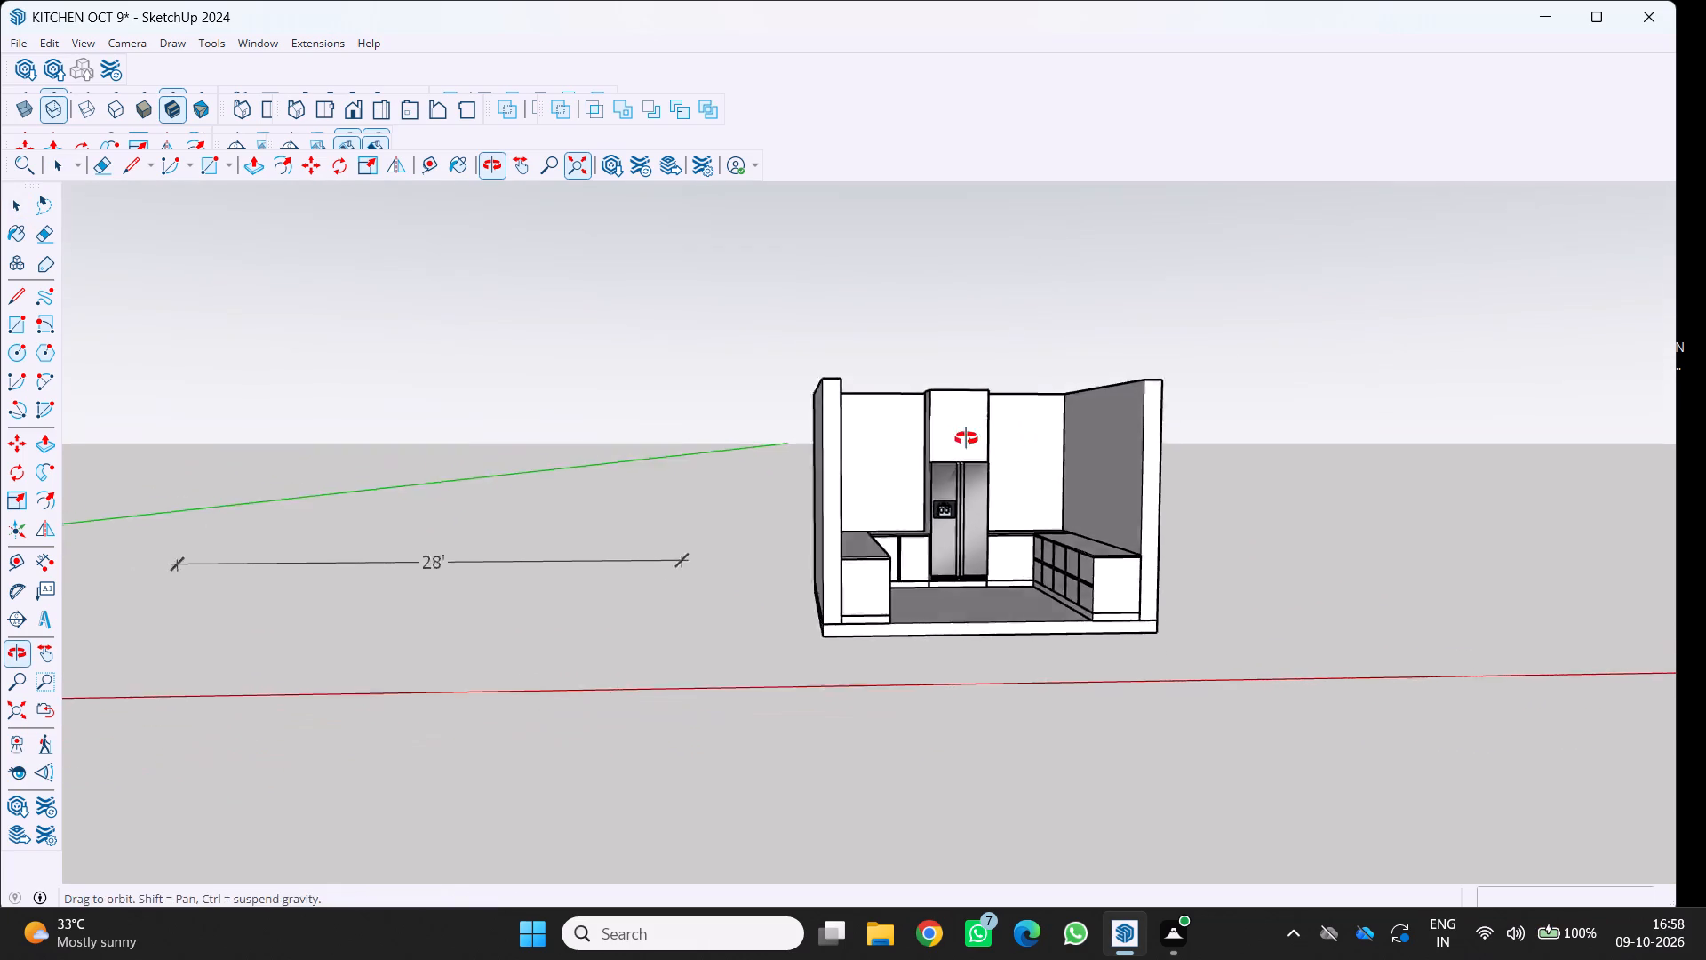
middle_drag(966, 438, 959, 438)
Draw a long, narrow rectangle on the kitchen's right-hand wall above the drawer counter, with 5'.5 as its dimension.
scroll(1083, 514, up, 2)
middle_drag(1074, 506, 1172, 573)
scroll(1174, 575, up, 1)
scroll(1109, 512, up, 1)
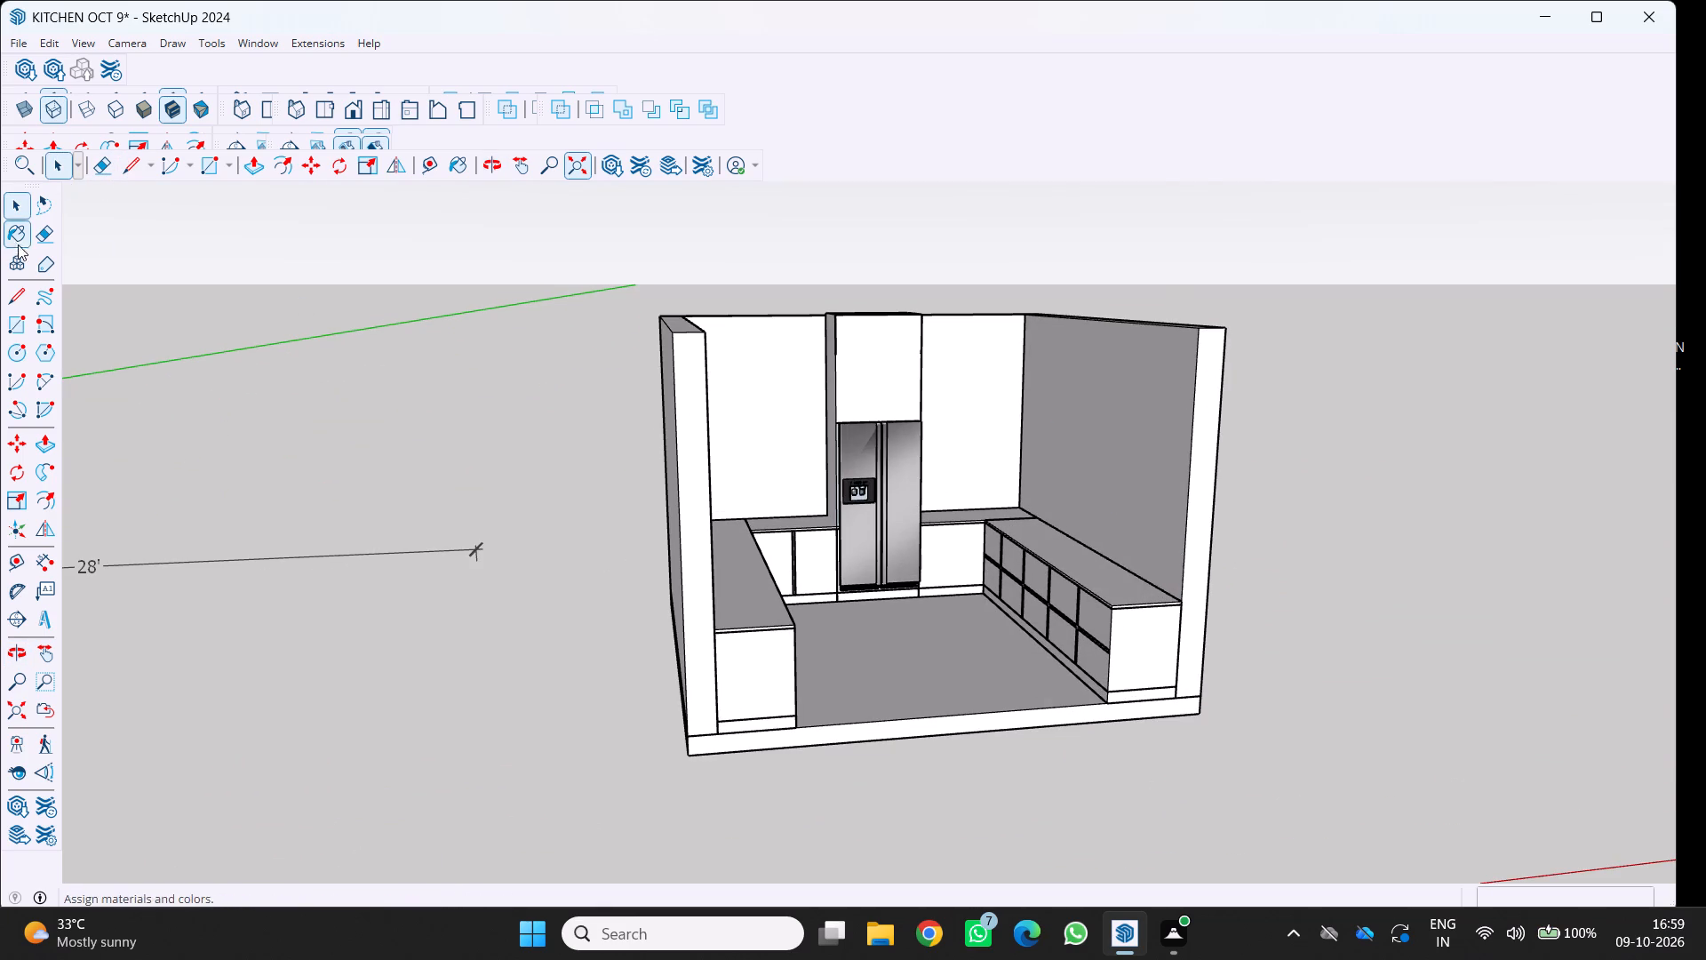
click(12, 317)
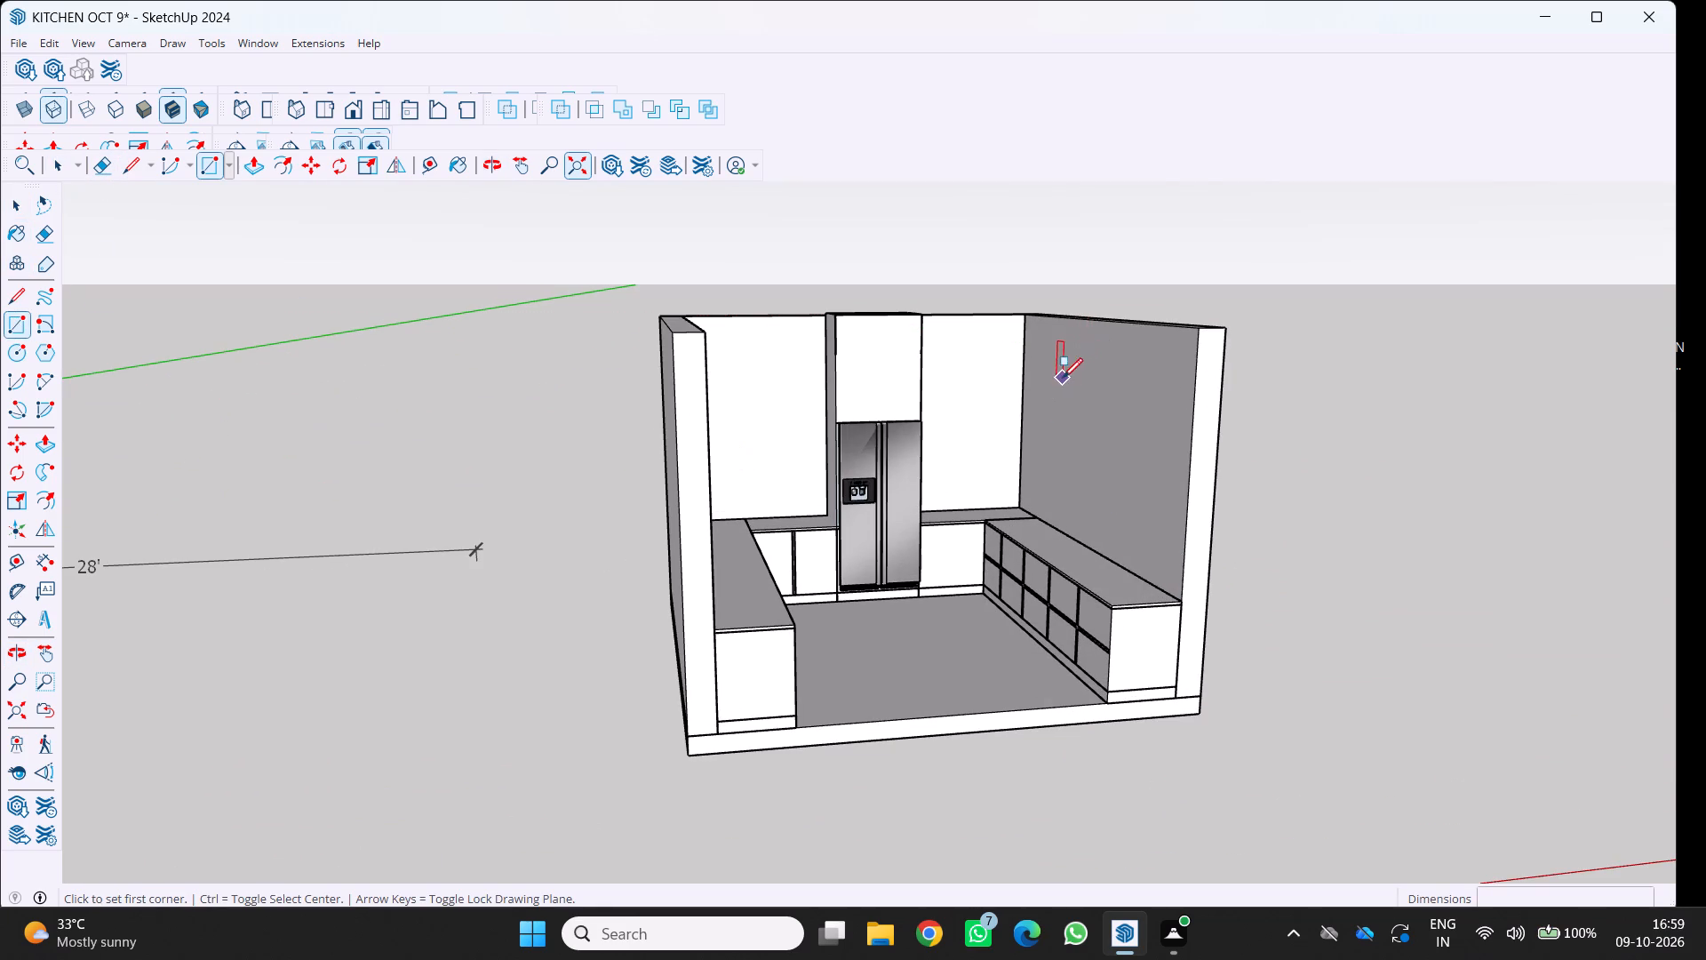
click(1067, 384)
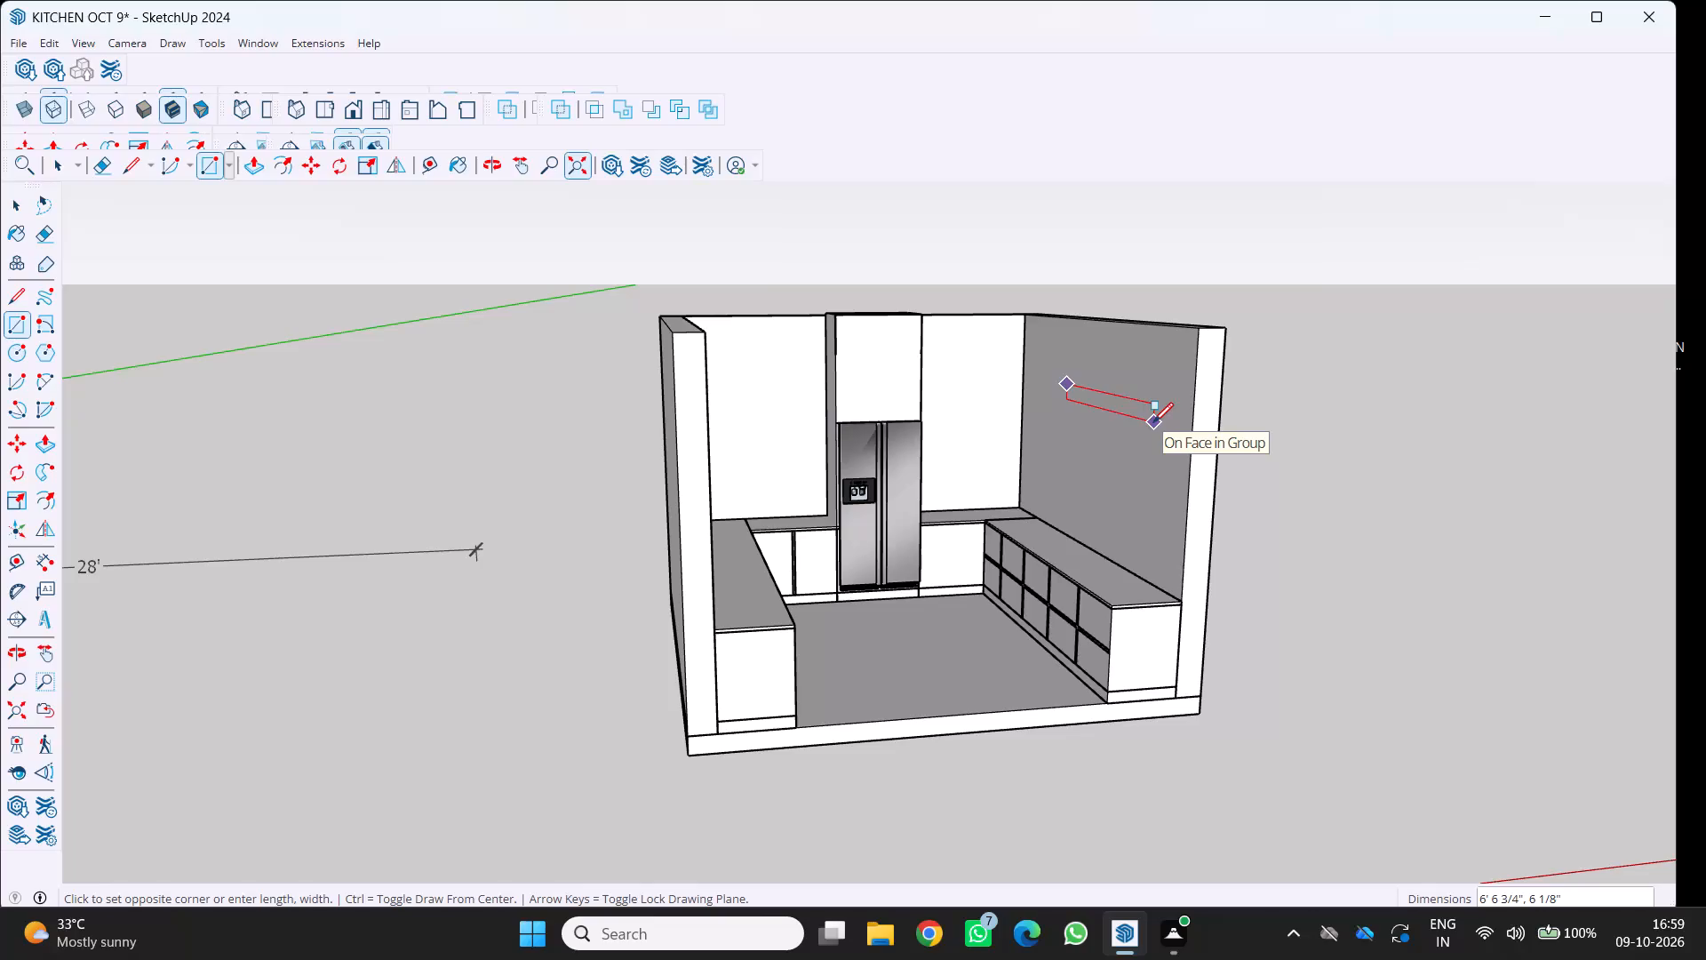
key(5)
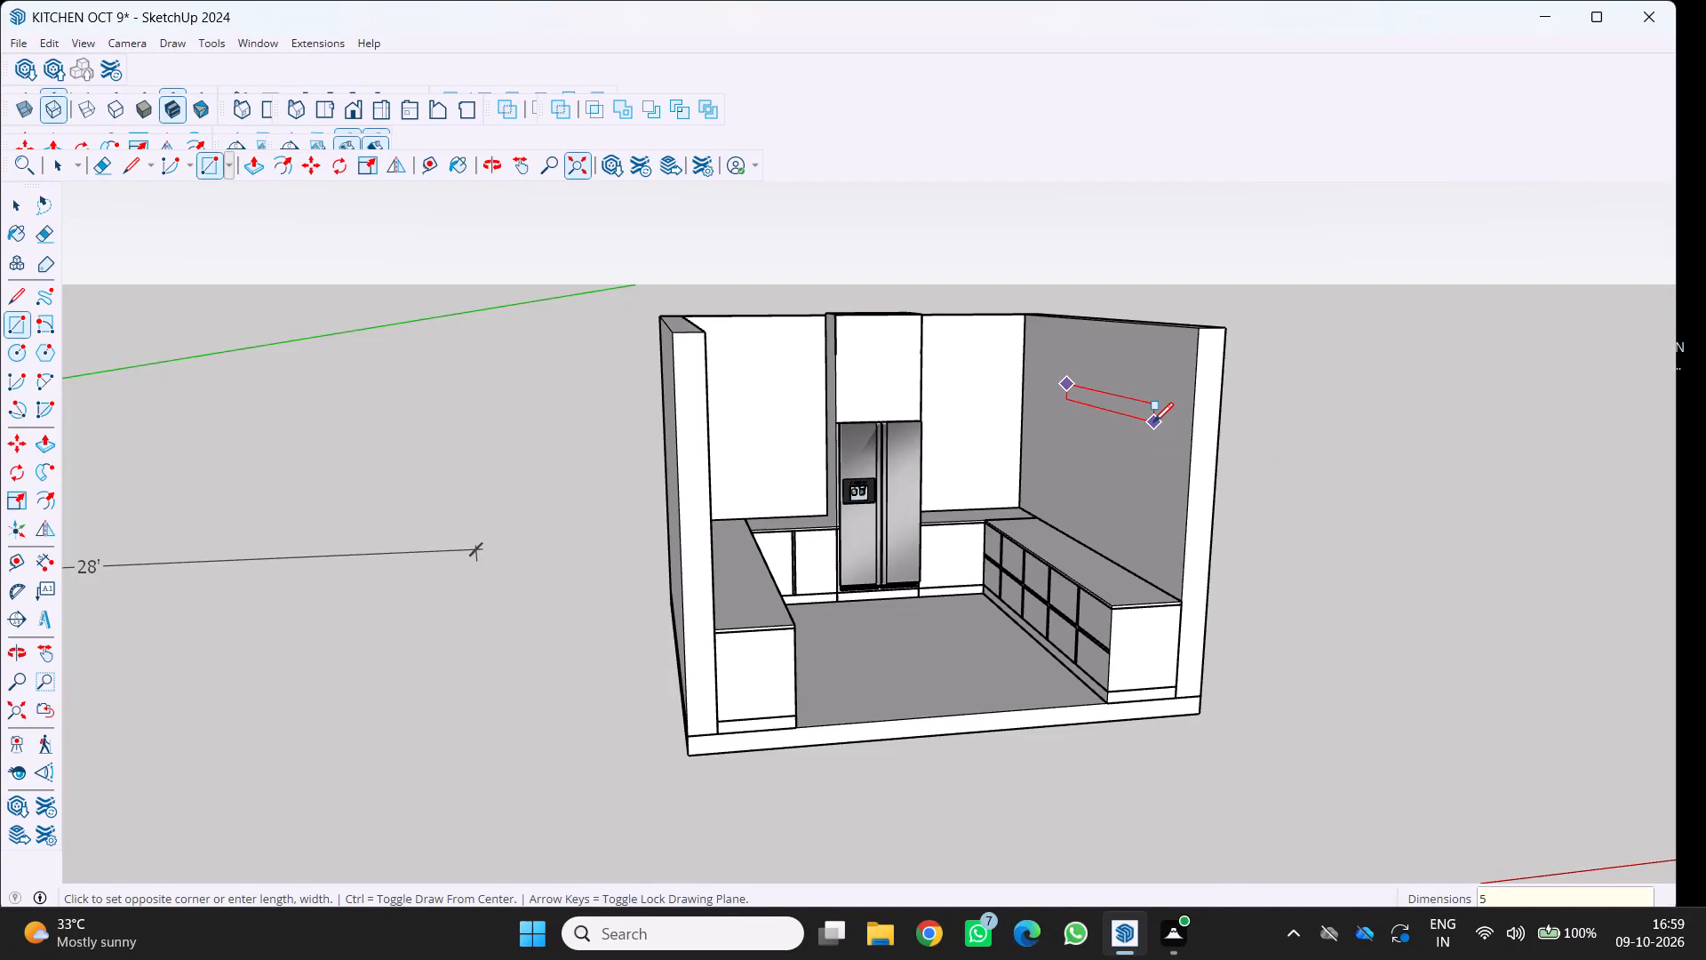
key(apostrophe)
key(comma)
key(5)
key(Return)
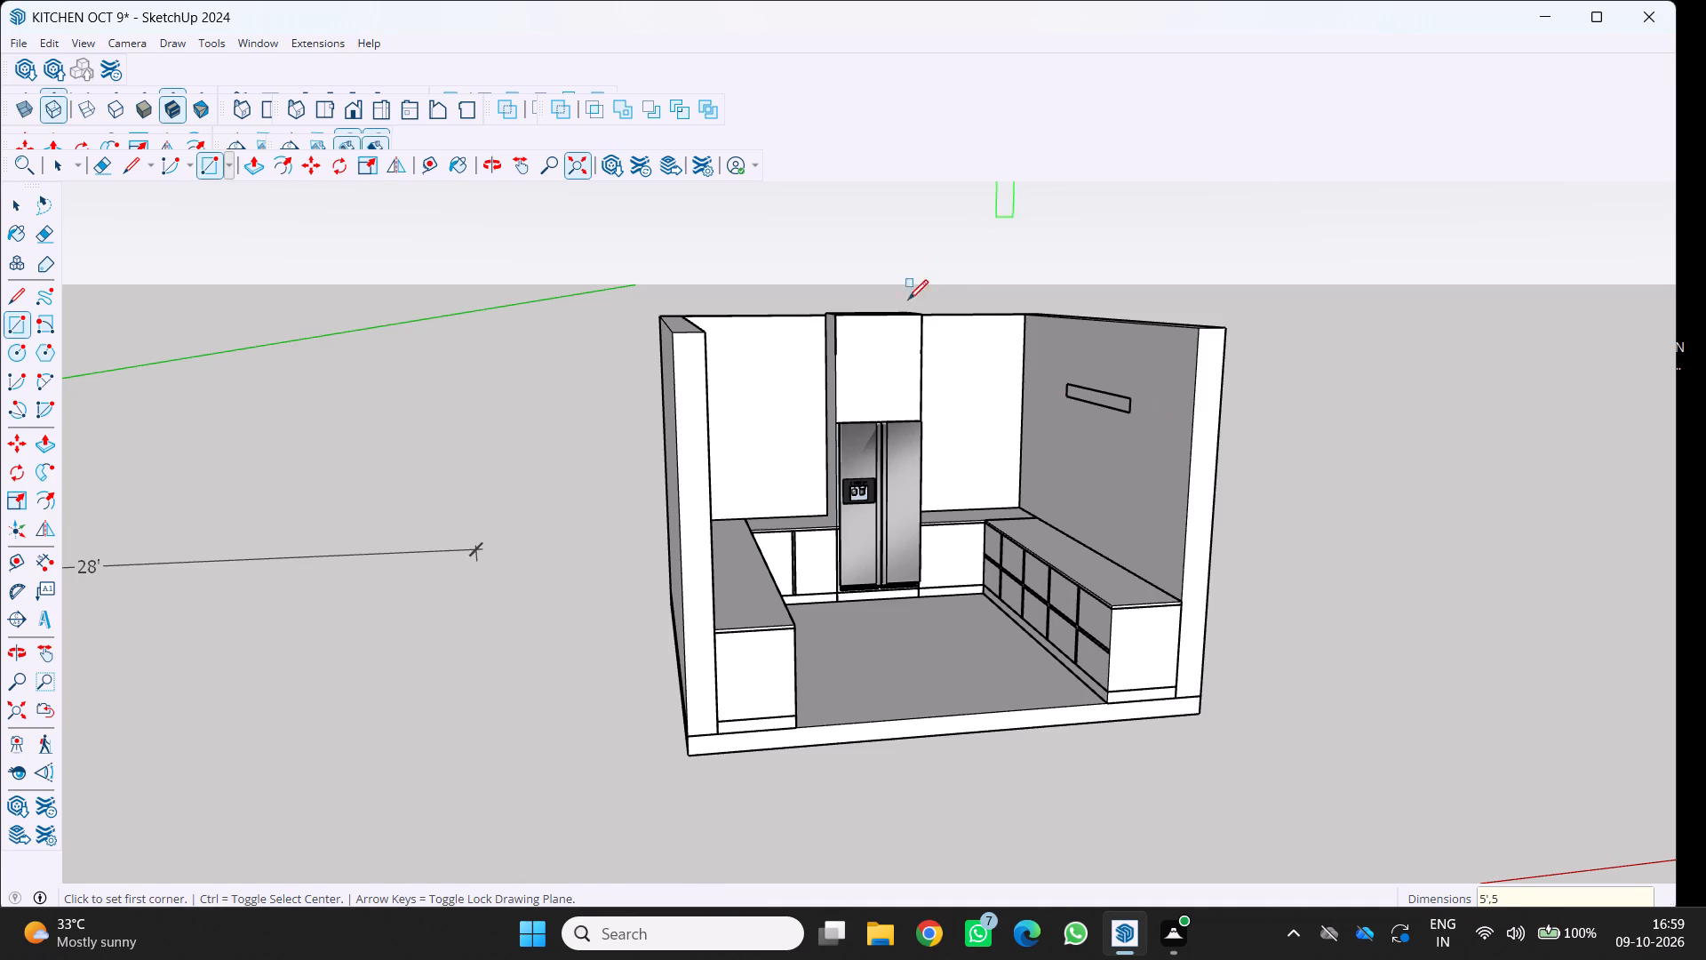
Examine the new rectangle on the right-hand wall and its position above the drawer counter.
middle_drag(1064, 369, 1135, 387)
scroll(1064, 369, up, 3)
middle_drag(1034, 402, 1032, 402)
scroll(1034, 402, up, 1)
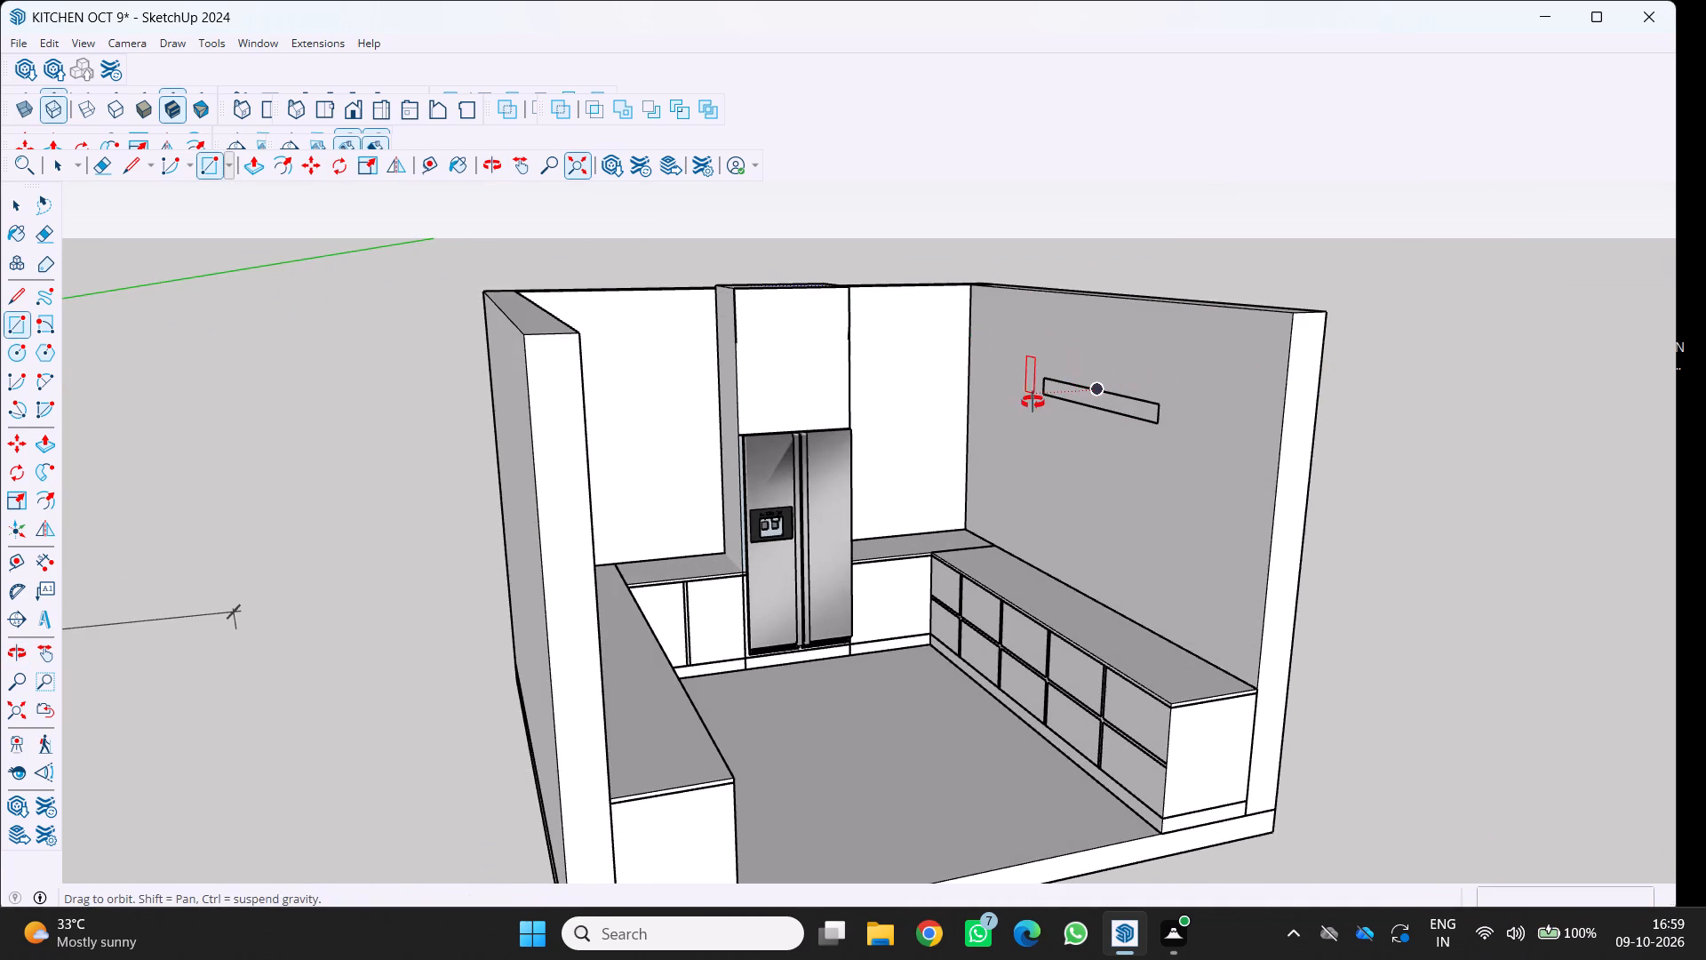
middle_drag(1032, 402, 1008, 398)
scroll(1057, 416, up, 1)
middle_drag(1064, 418, 1081, 445)
scroll(1081, 444, down, 4)
middle_drag(1067, 440, 1036, 418)
scroll(1093, 430, up, 2)
middle_drag(1090, 430, 1150, 457)
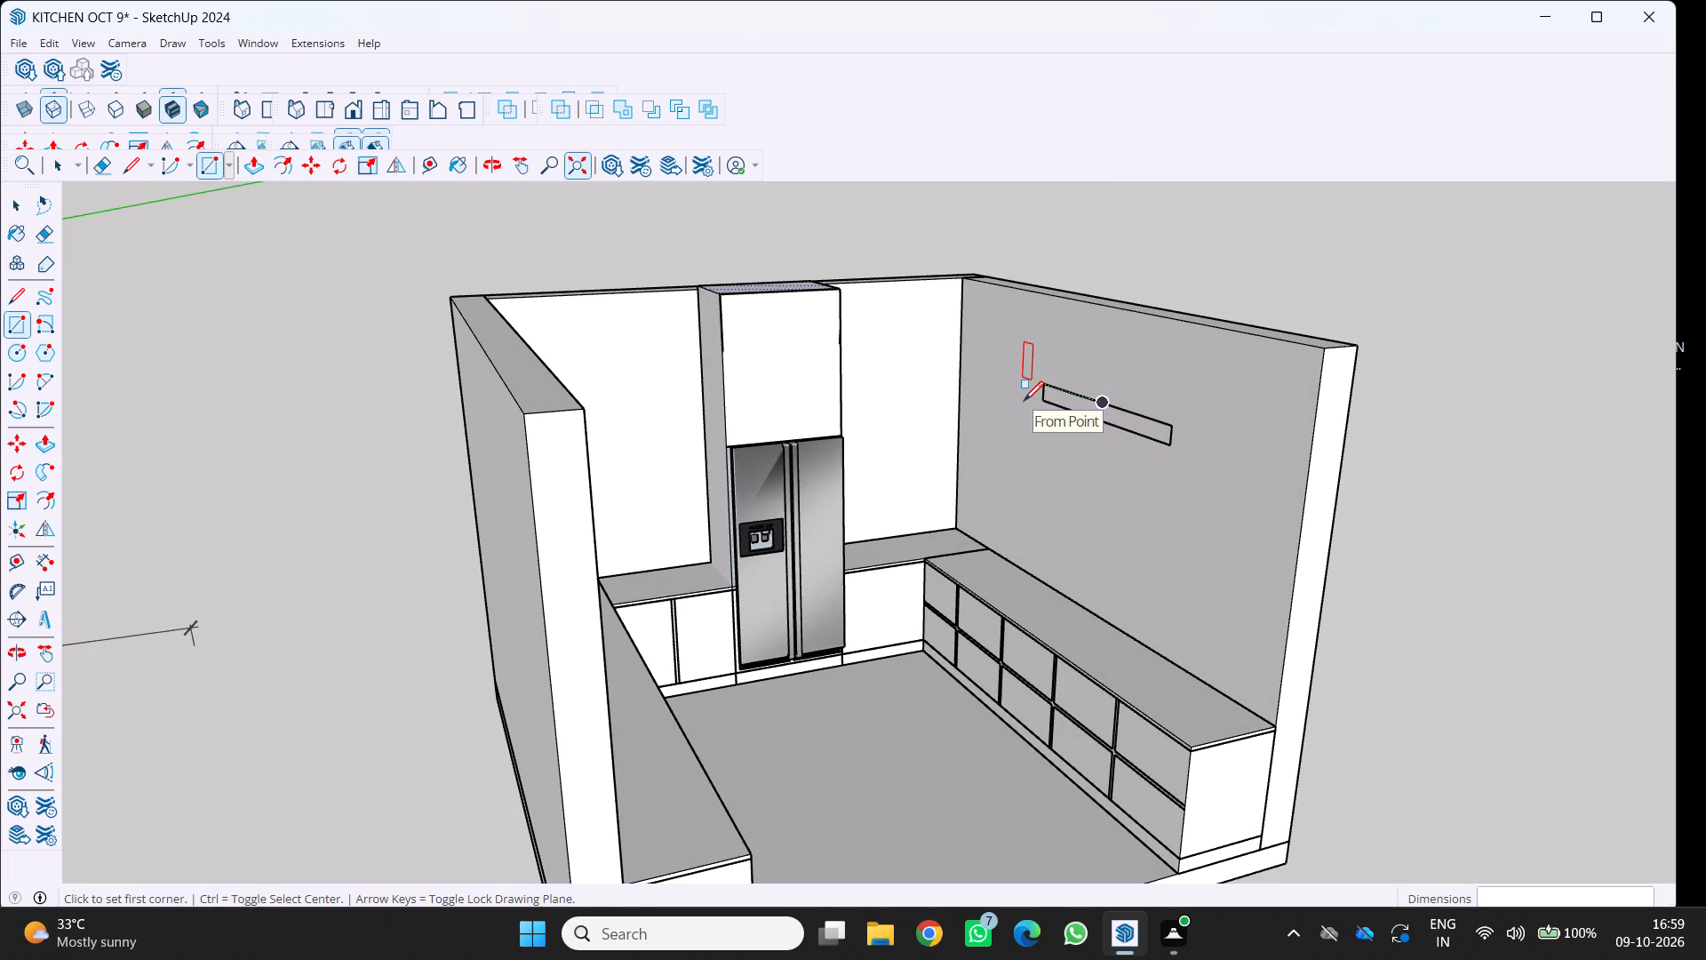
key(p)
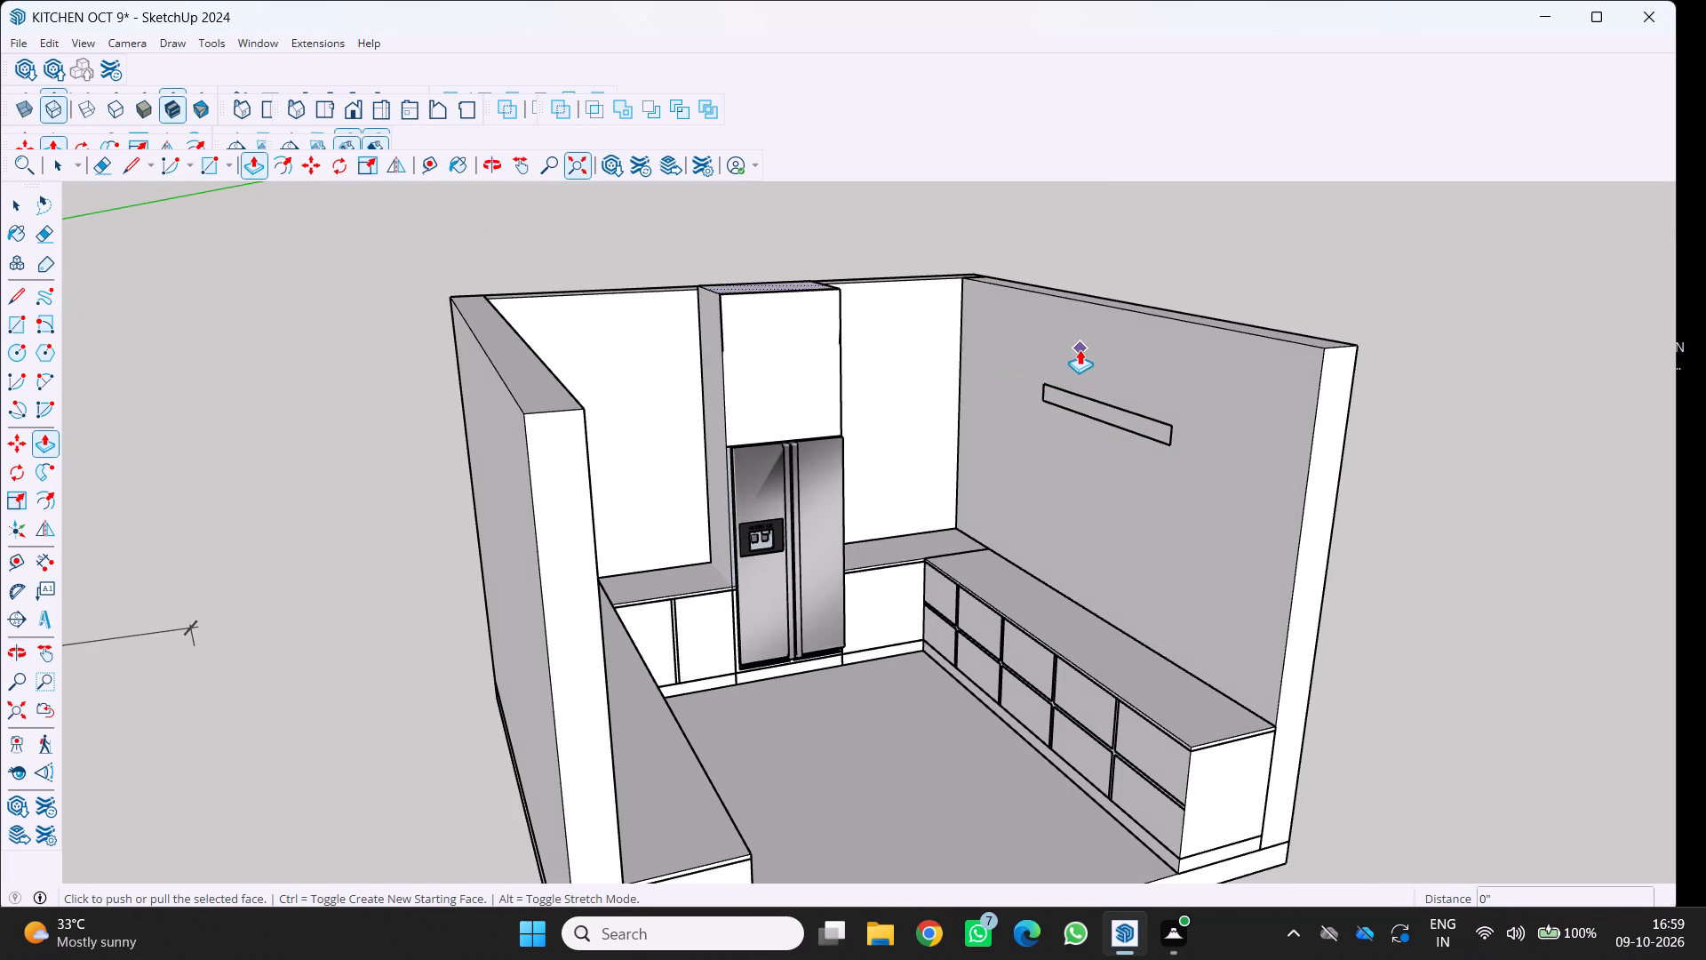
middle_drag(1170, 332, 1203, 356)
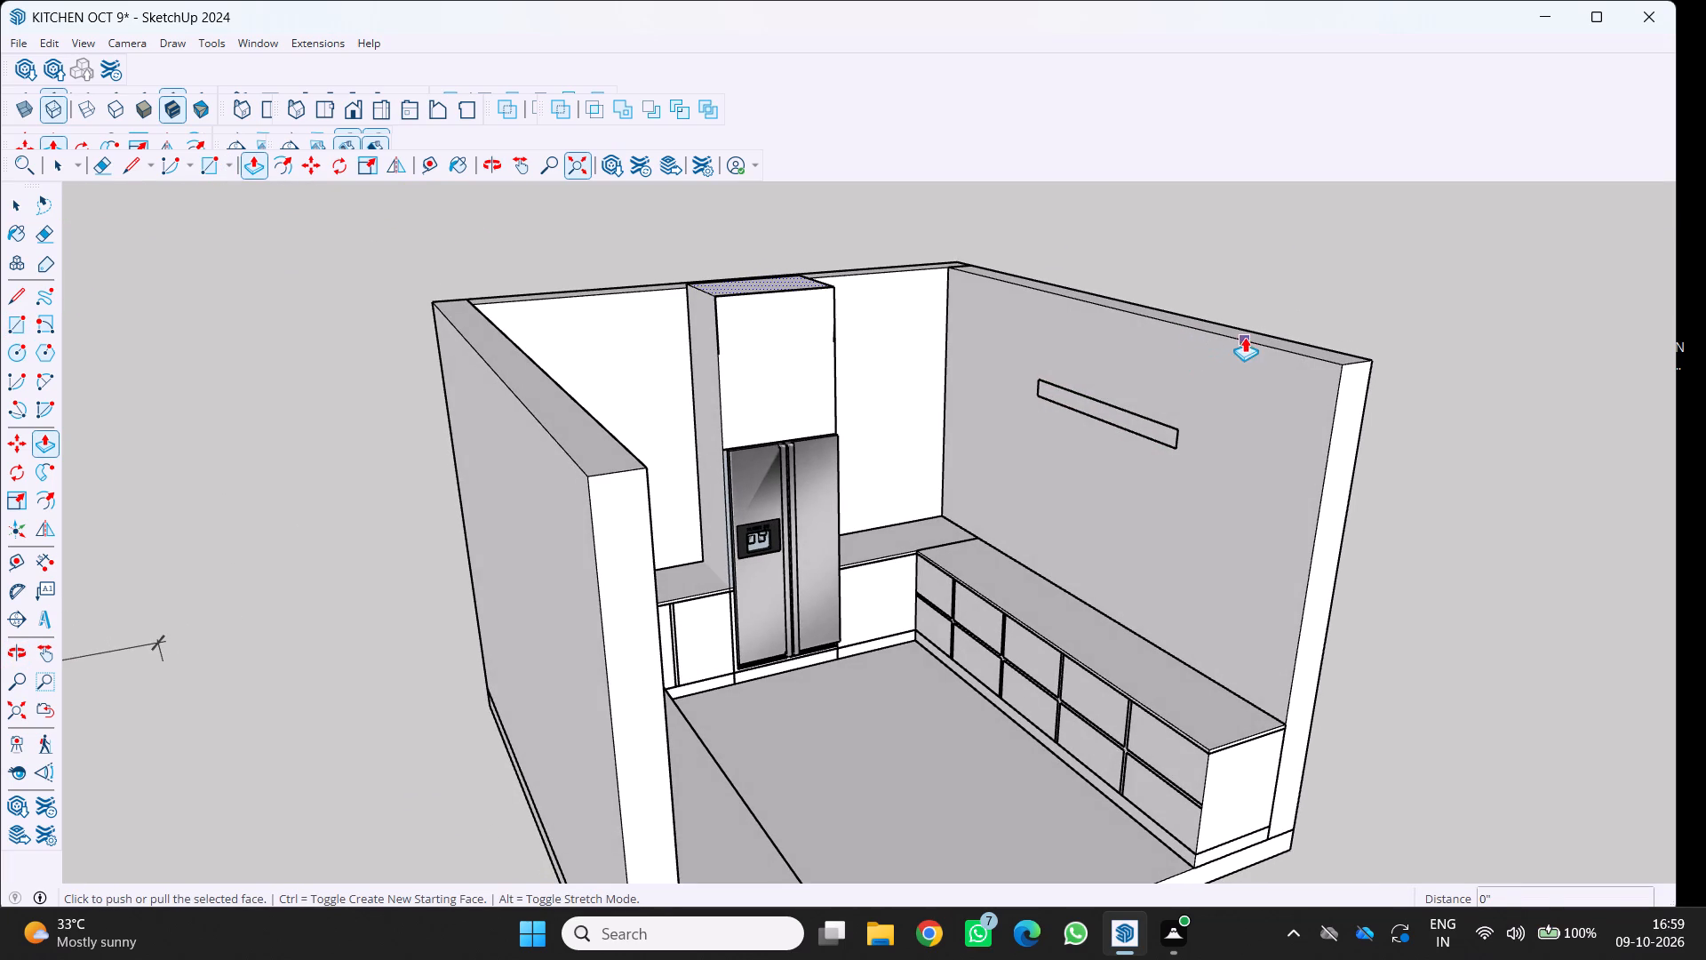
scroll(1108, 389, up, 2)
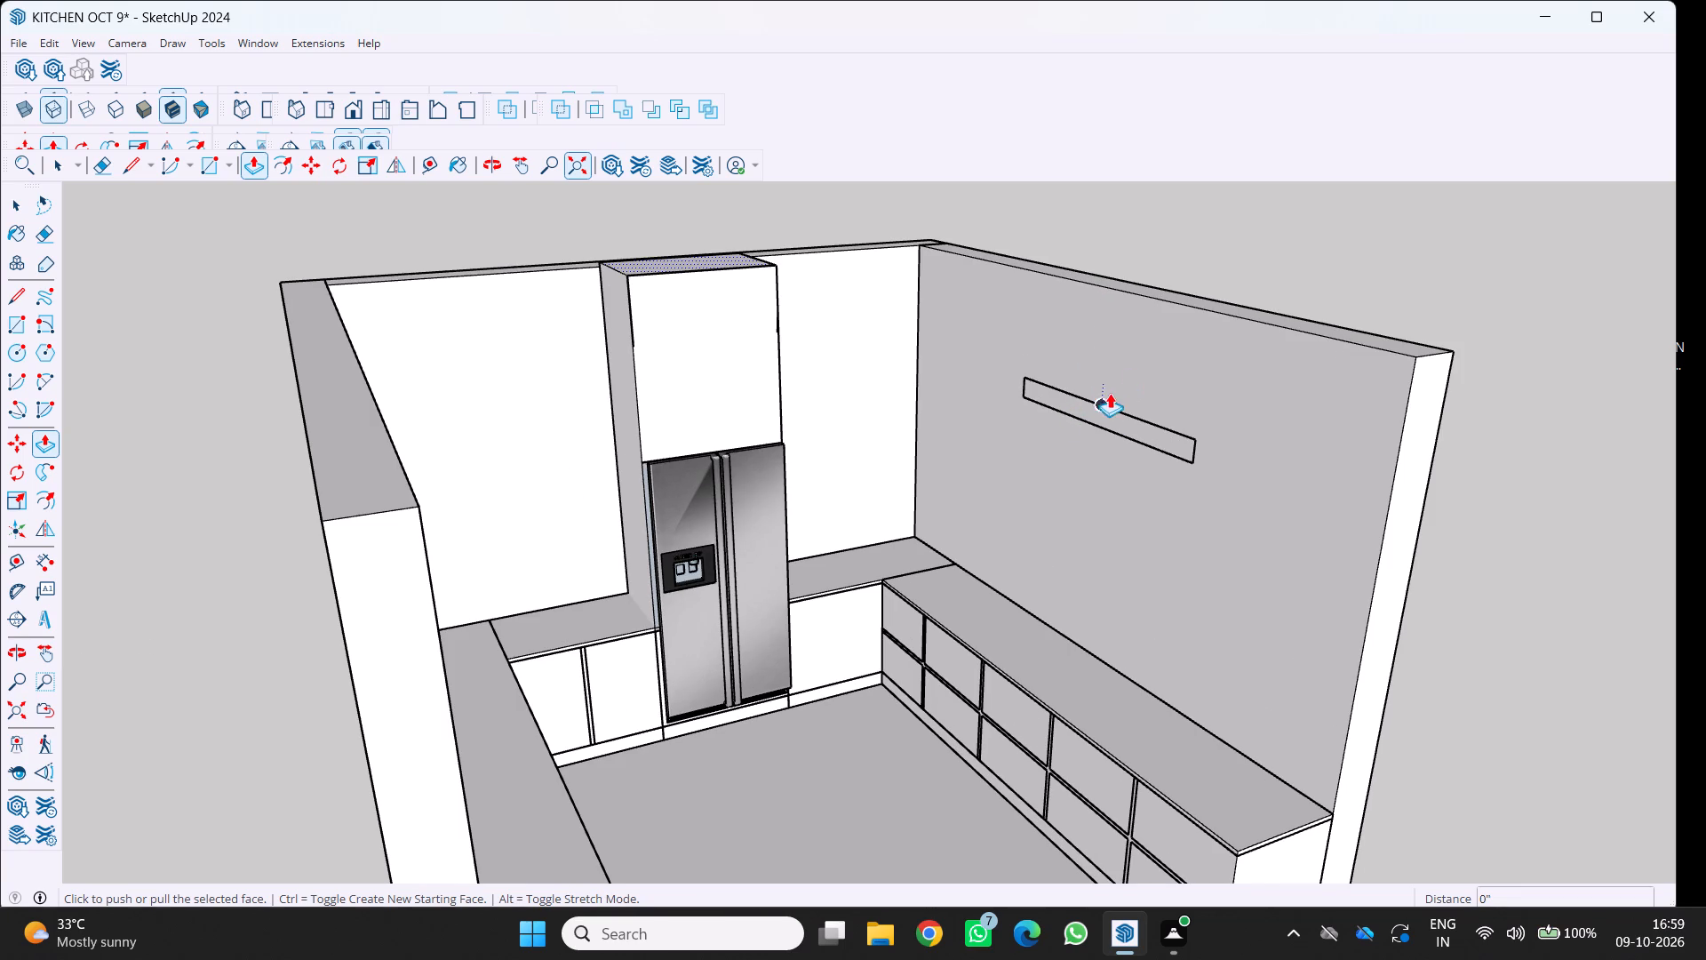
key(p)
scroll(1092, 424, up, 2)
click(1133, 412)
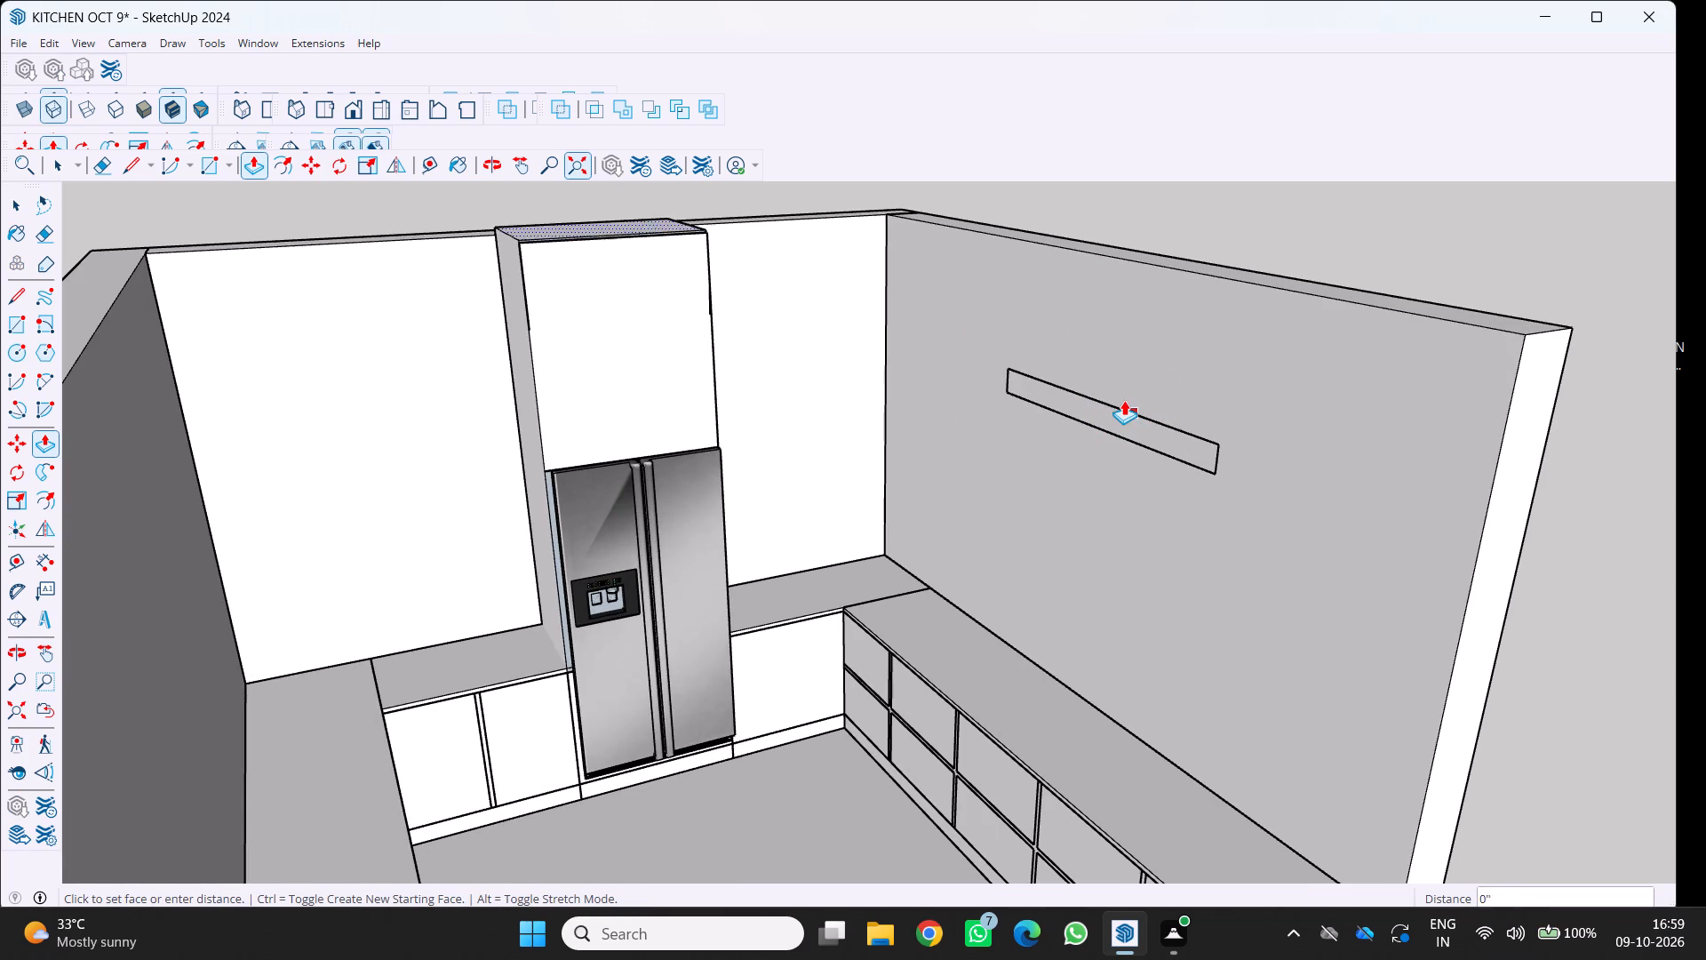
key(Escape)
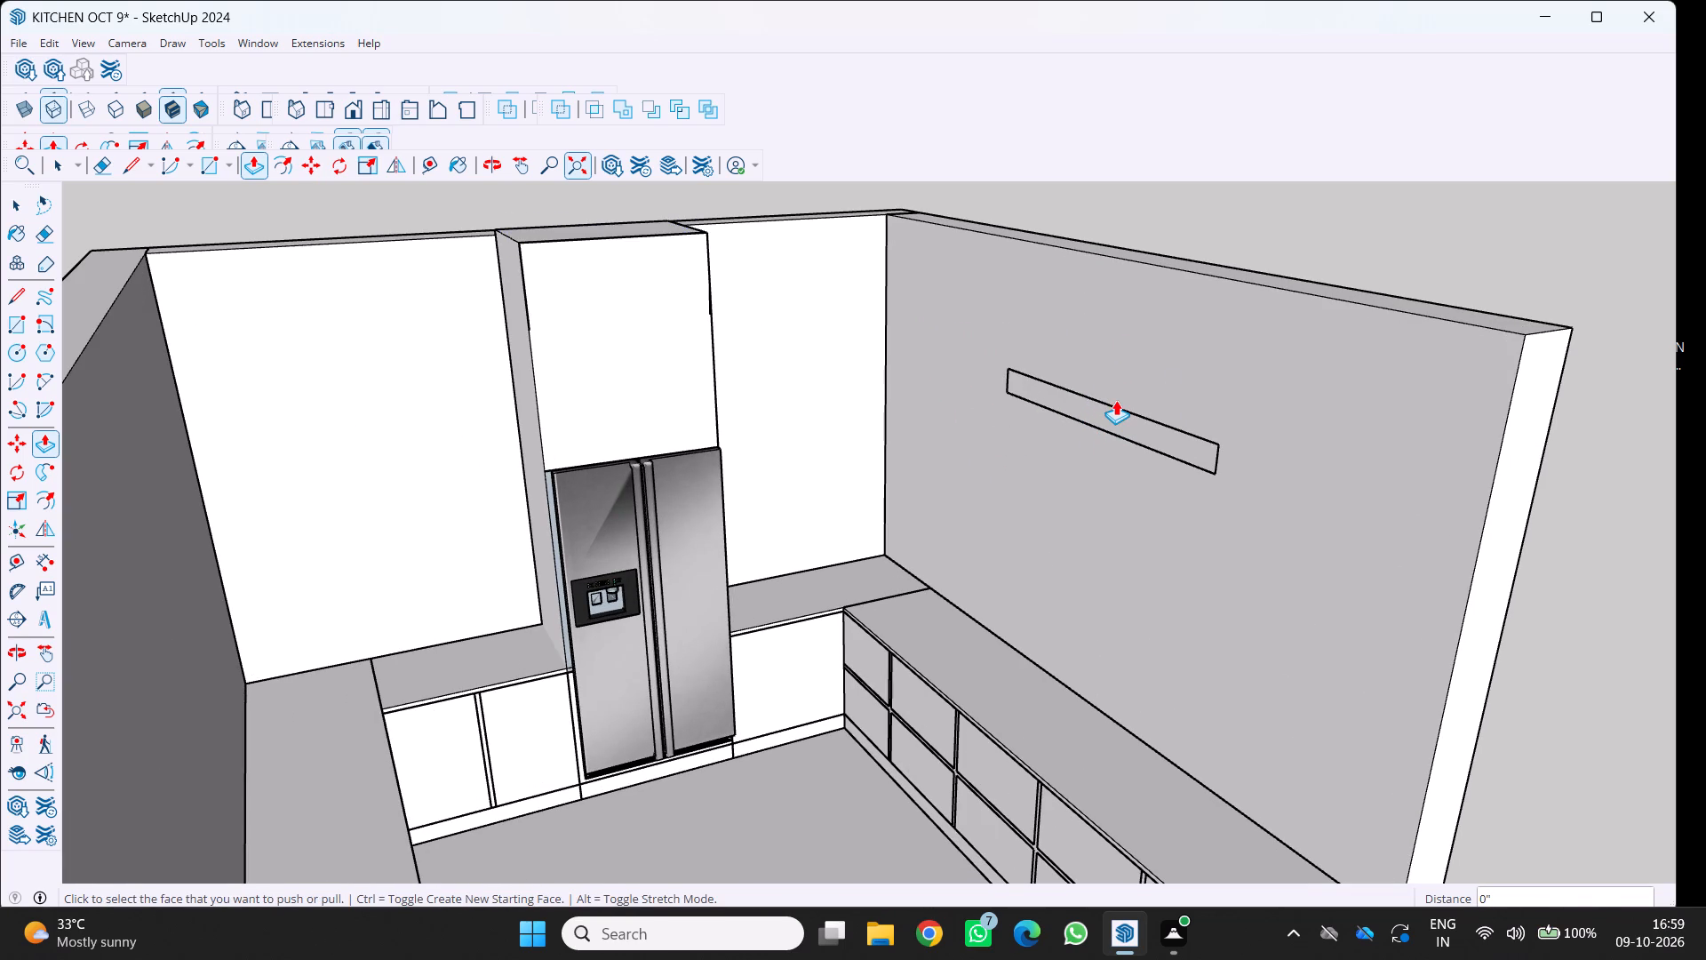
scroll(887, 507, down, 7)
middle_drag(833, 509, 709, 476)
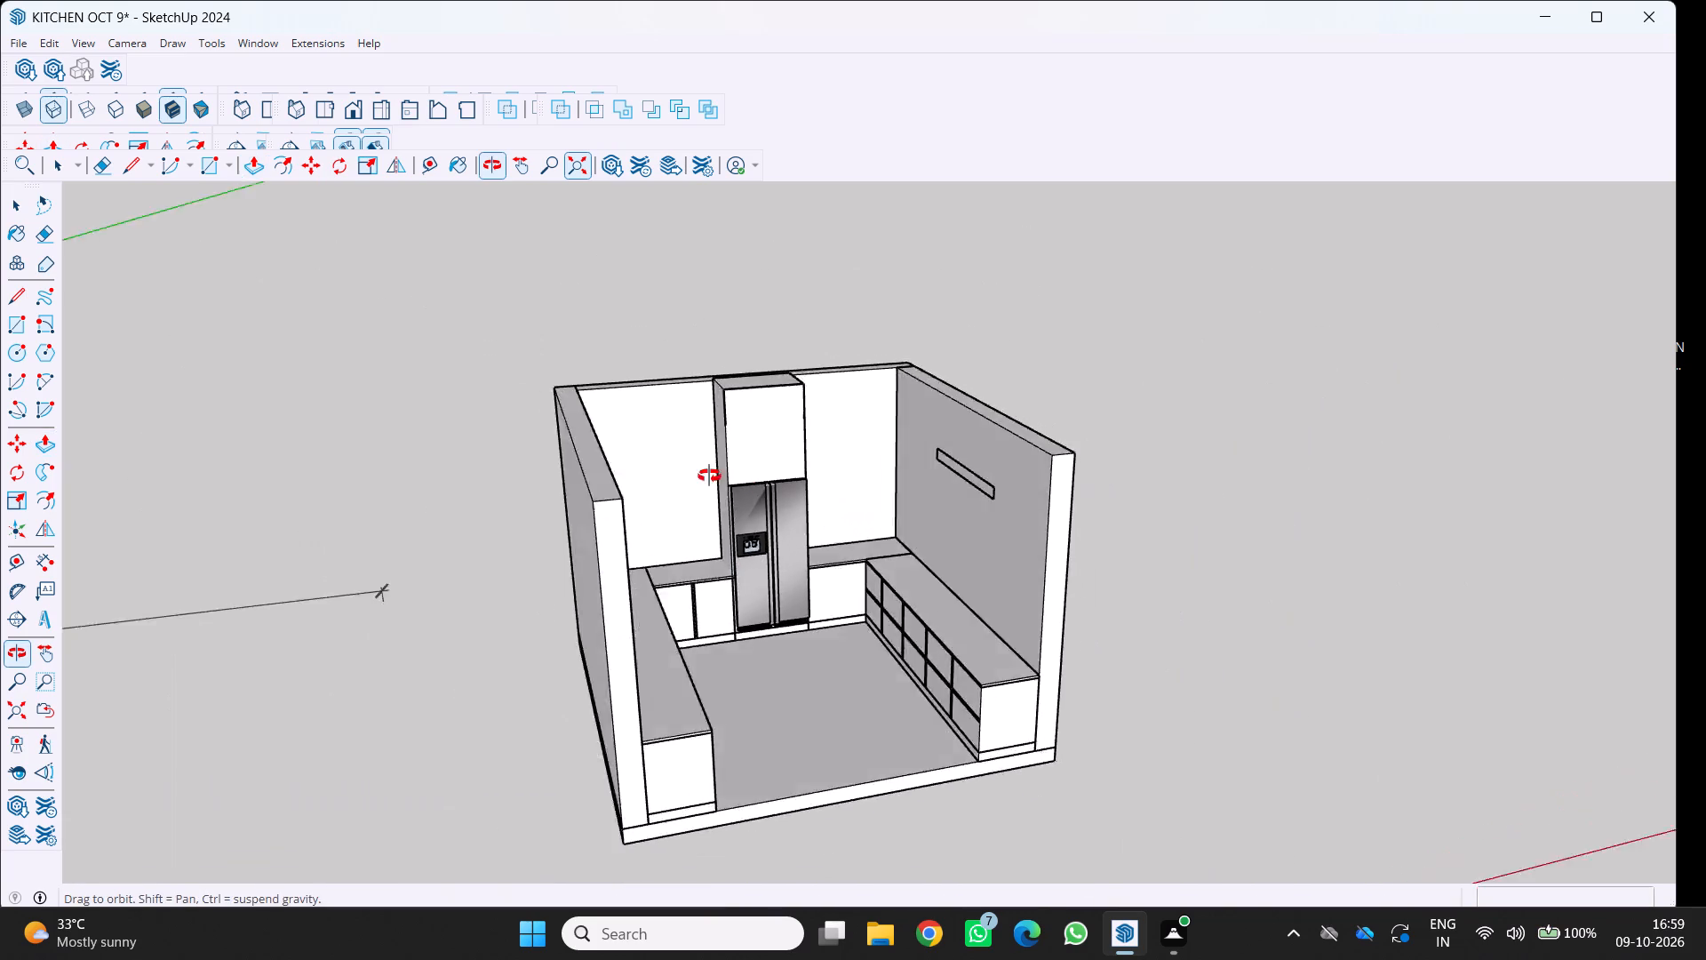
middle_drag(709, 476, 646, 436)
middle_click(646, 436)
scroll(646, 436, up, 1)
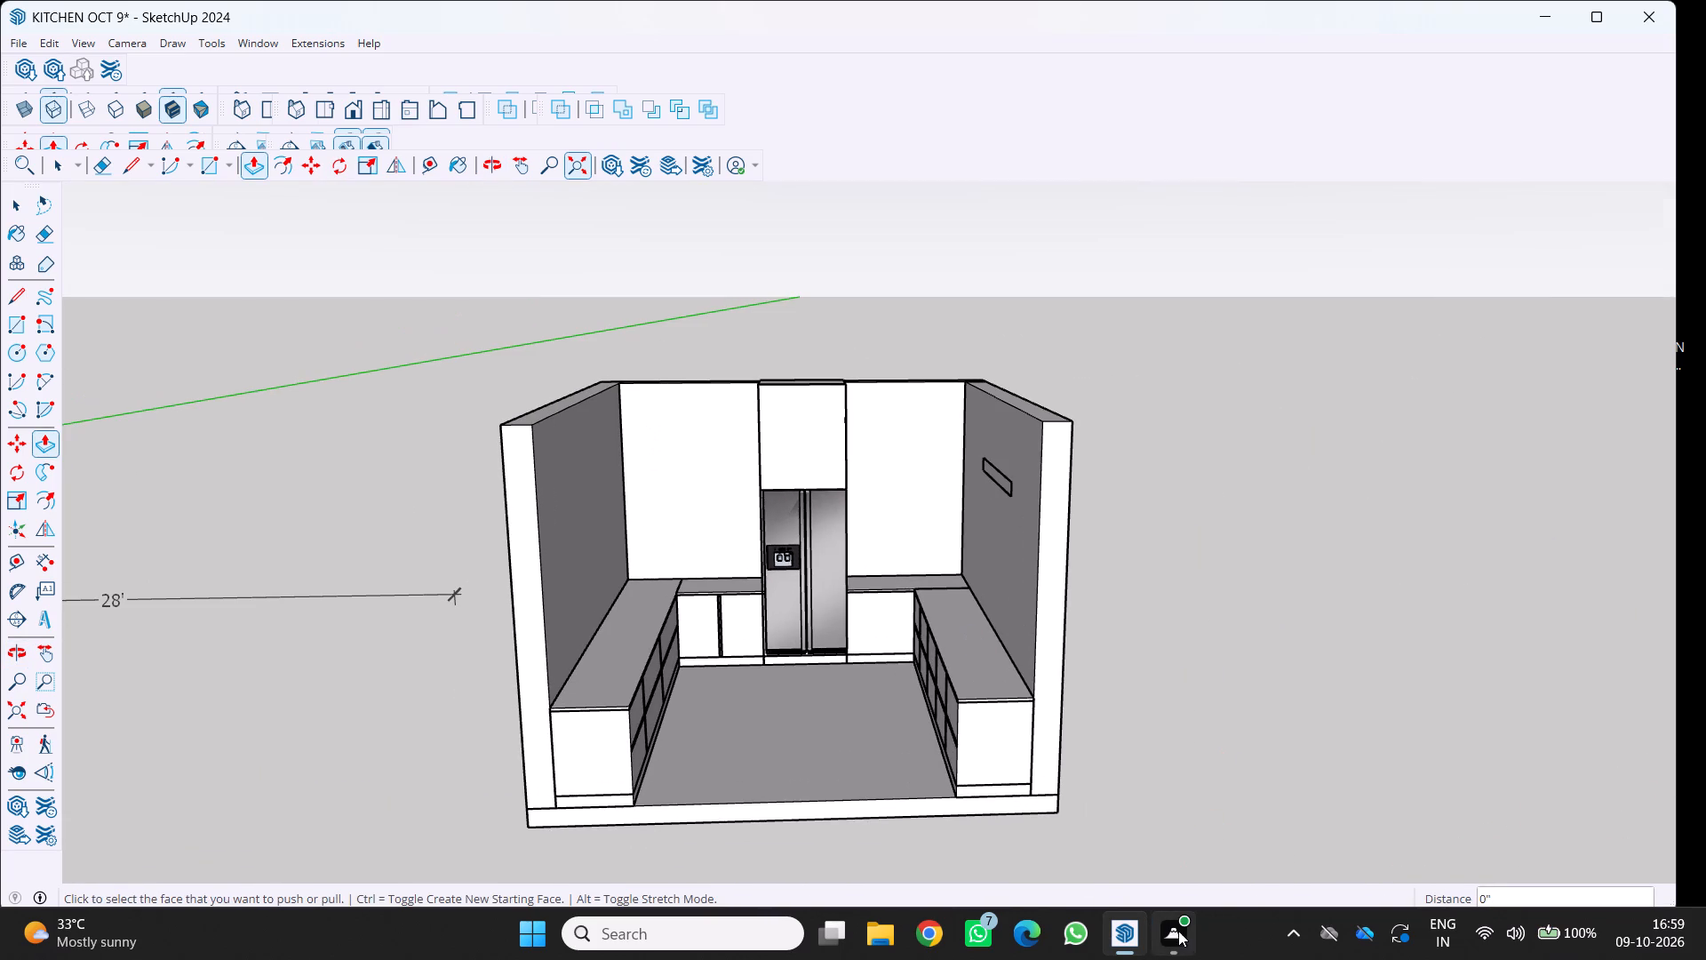
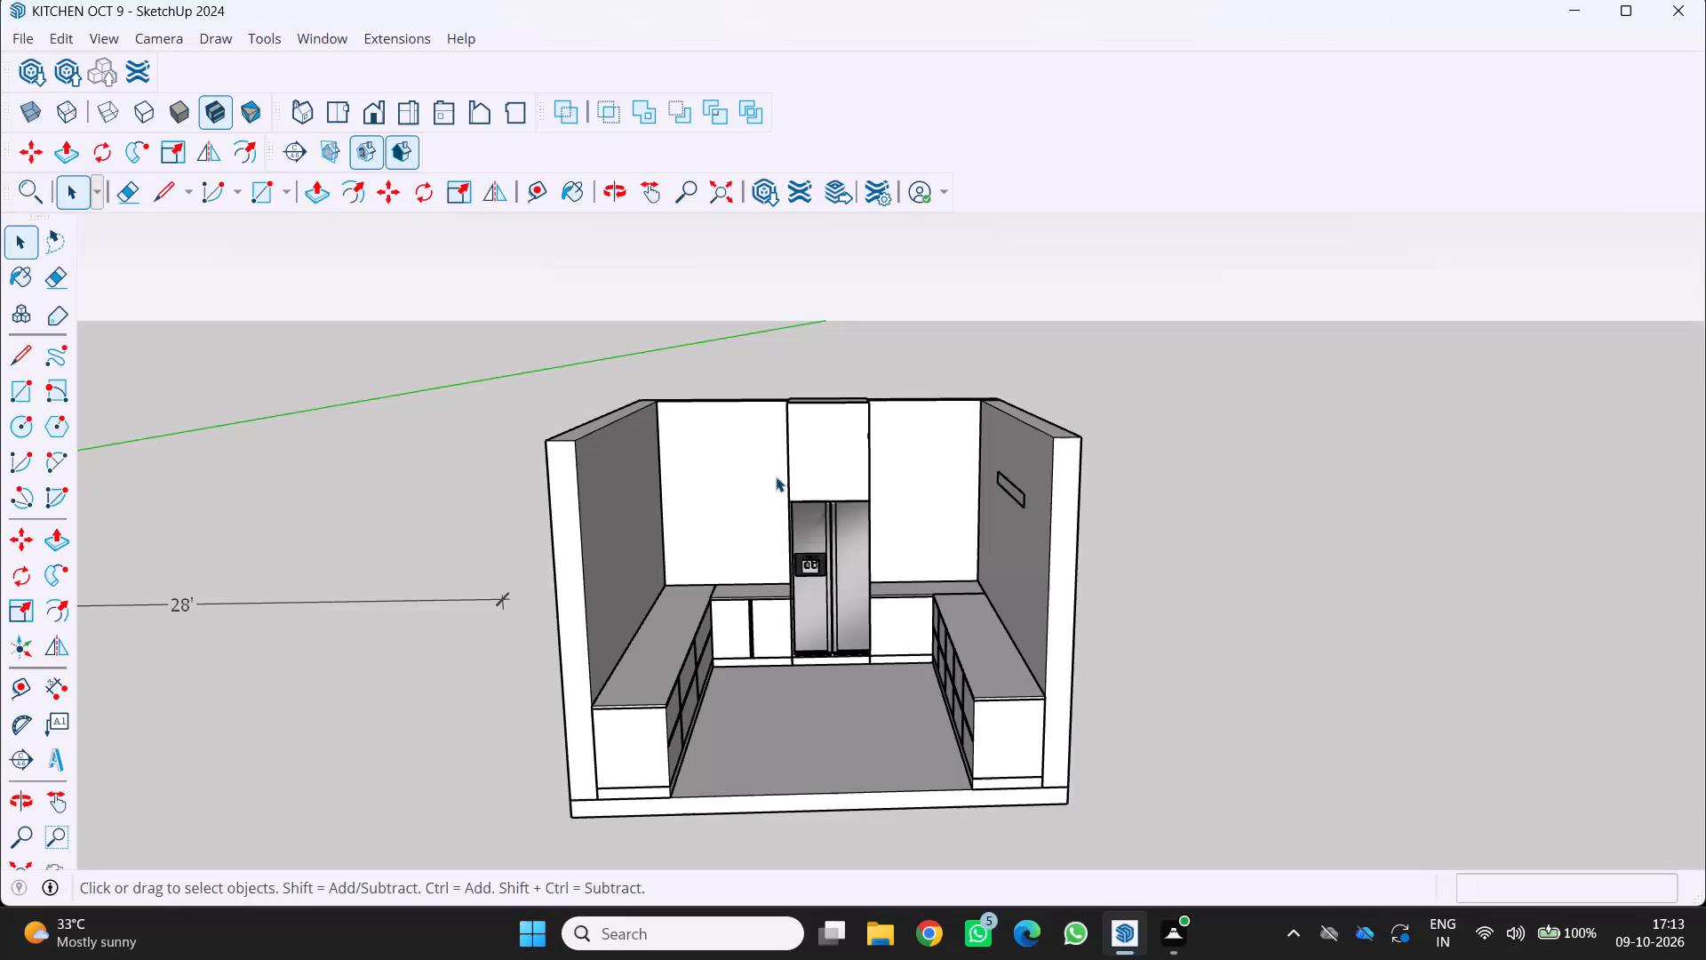
Examine the kitchen interior and the narrow rectangle on the right-hand wall from several angles.
scroll(827, 611, down, 1)
middle_drag(825, 610, 807, 588)
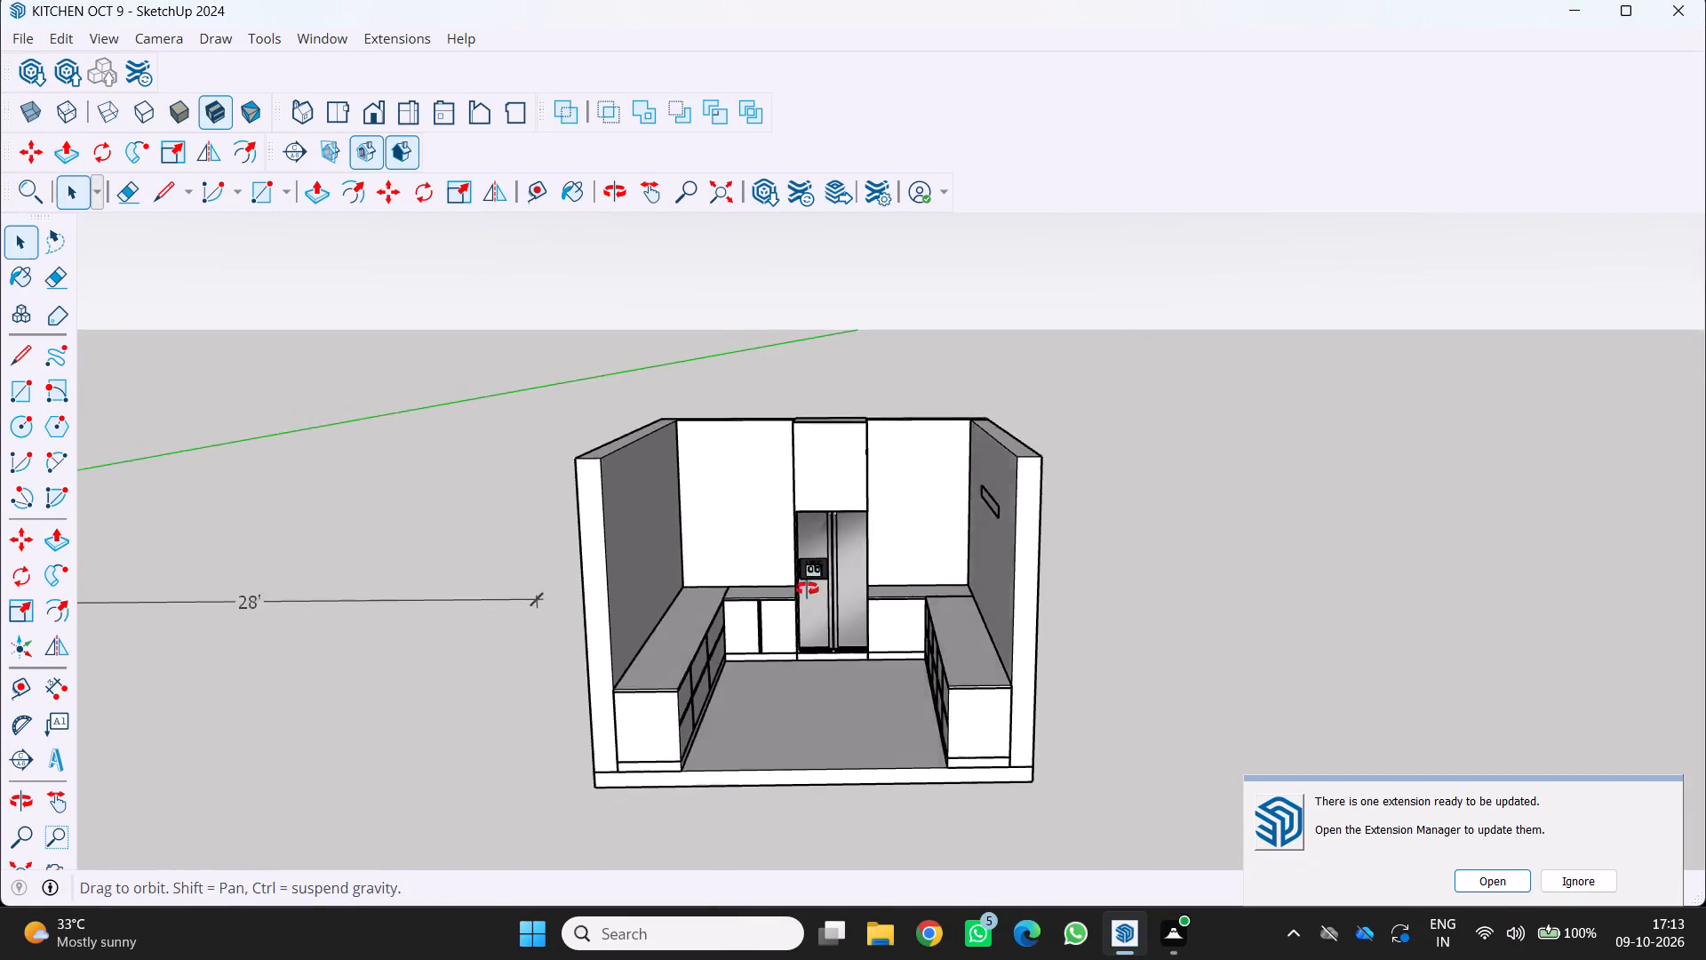
middle_drag(807, 588, 728, 460)
middle_click(726, 459)
scroll(769, 491, up, 3)
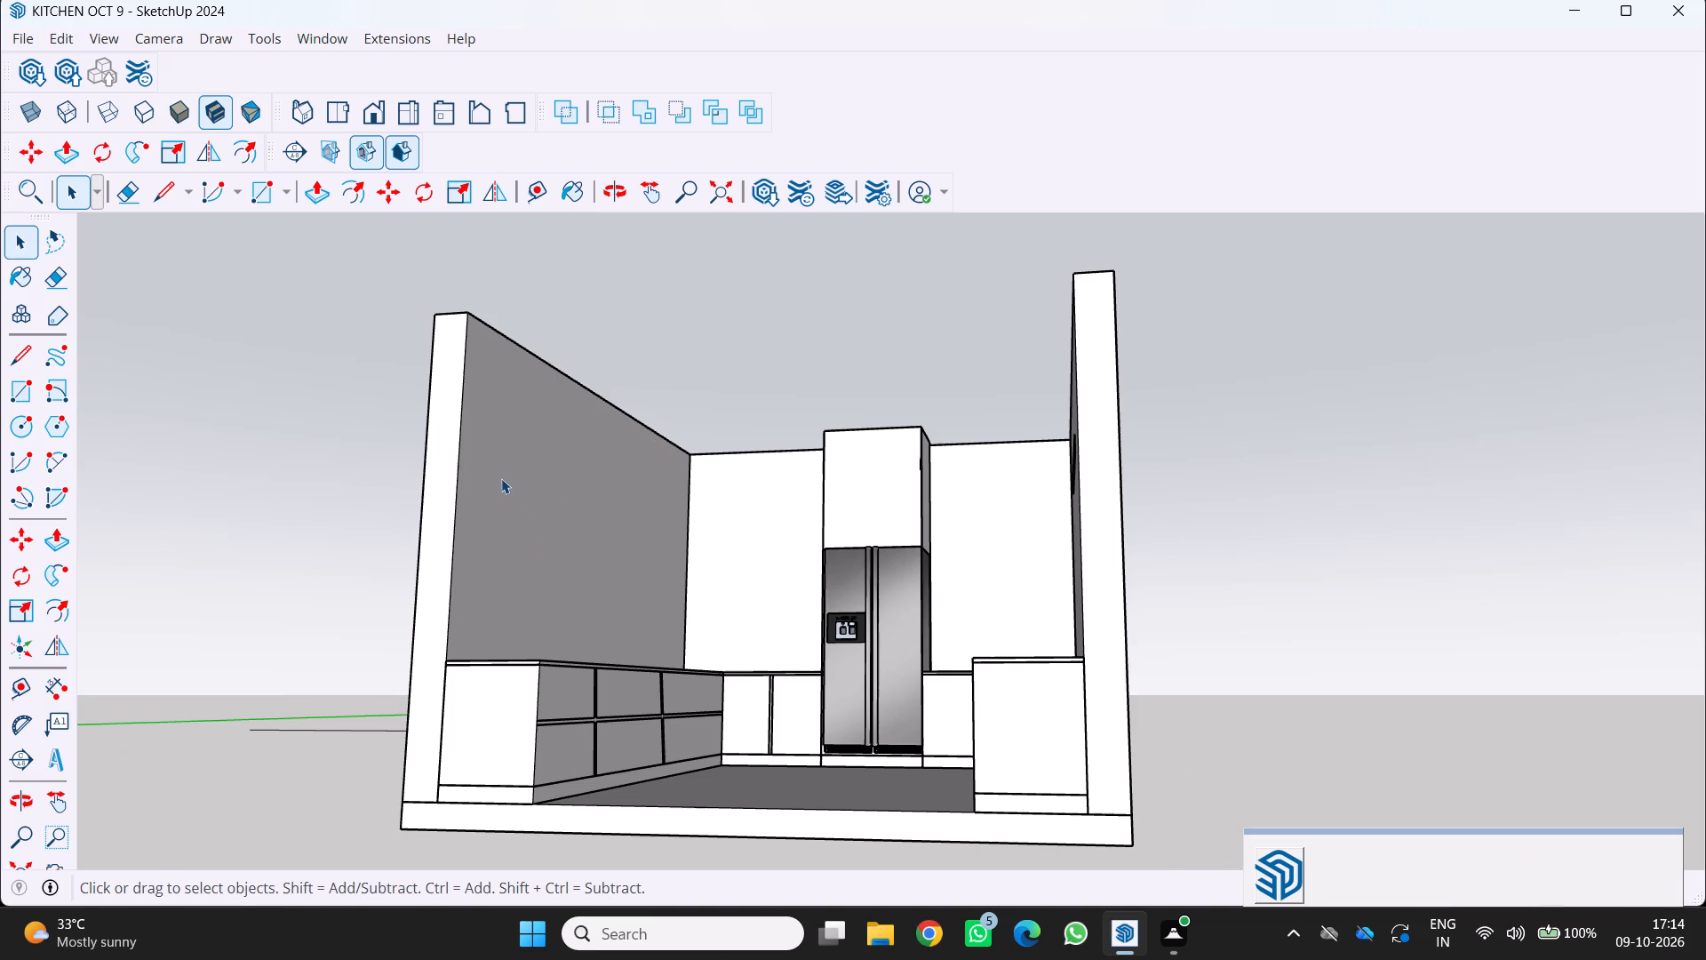
scroll(505, 474, down, 1)
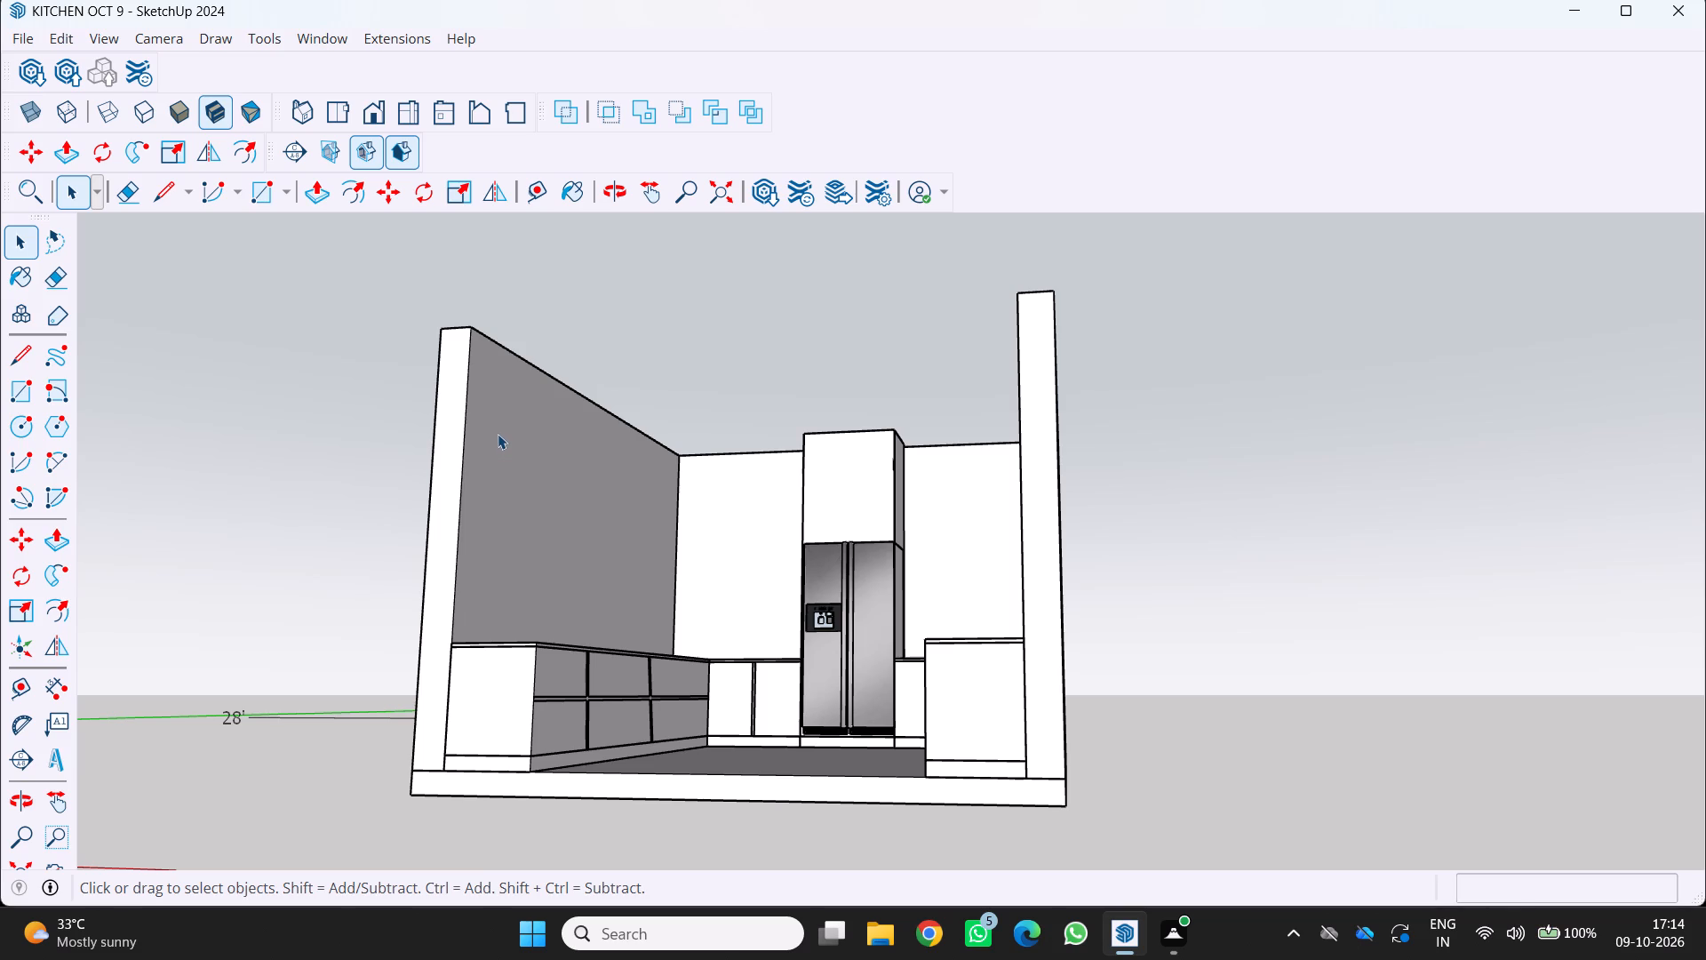
scroll(498, 434, down, 1)
middle_drag(511, 436, 552, 468)
middle_click(552, 470)
middle_drag(558, 480, 590, 508)
scroll(766, 463, up, 3)
middle_drag(811, 483, 840, 513)
middle_drag(854, 527, 857, 532)
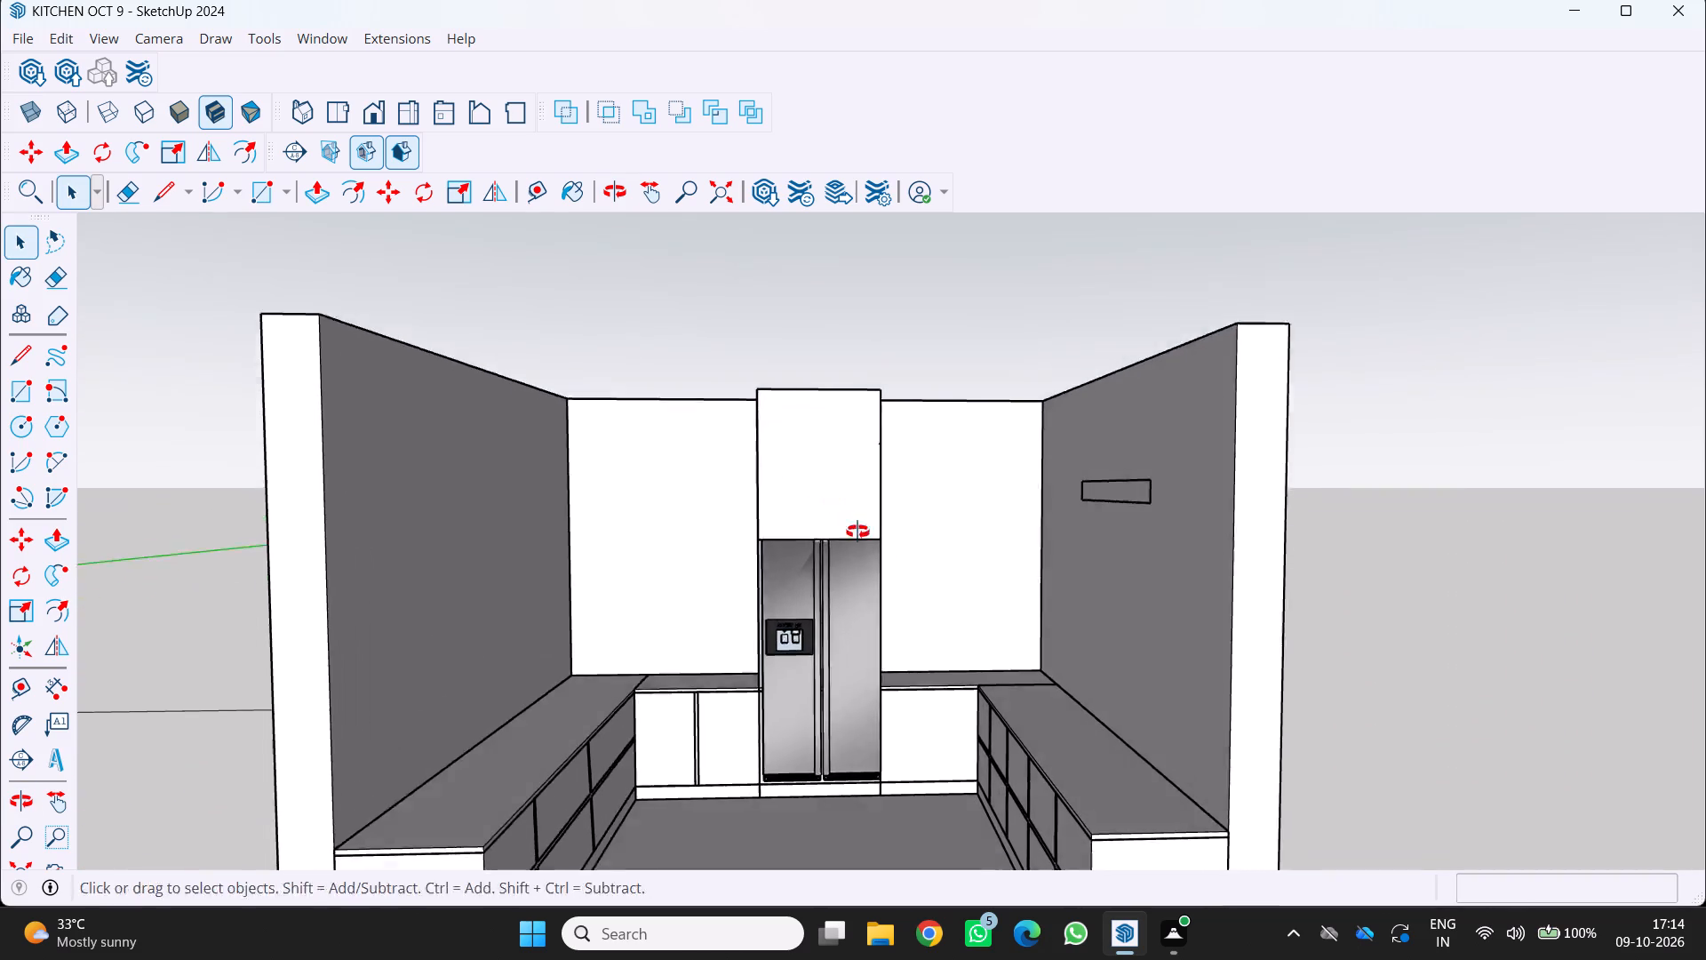
middle_drag(857, 532, 865, 540)
middle_drag(867, 544, 878, 554)
middle_click(915, 580)
middle_drag(956, 594, 967, 596)
middle_drag(1018, 603, 1032, 603)
scroll(1152, 574, up, 1)
scroll(1148, 569, down, 3)
scroll(1080, 524, up, 7)
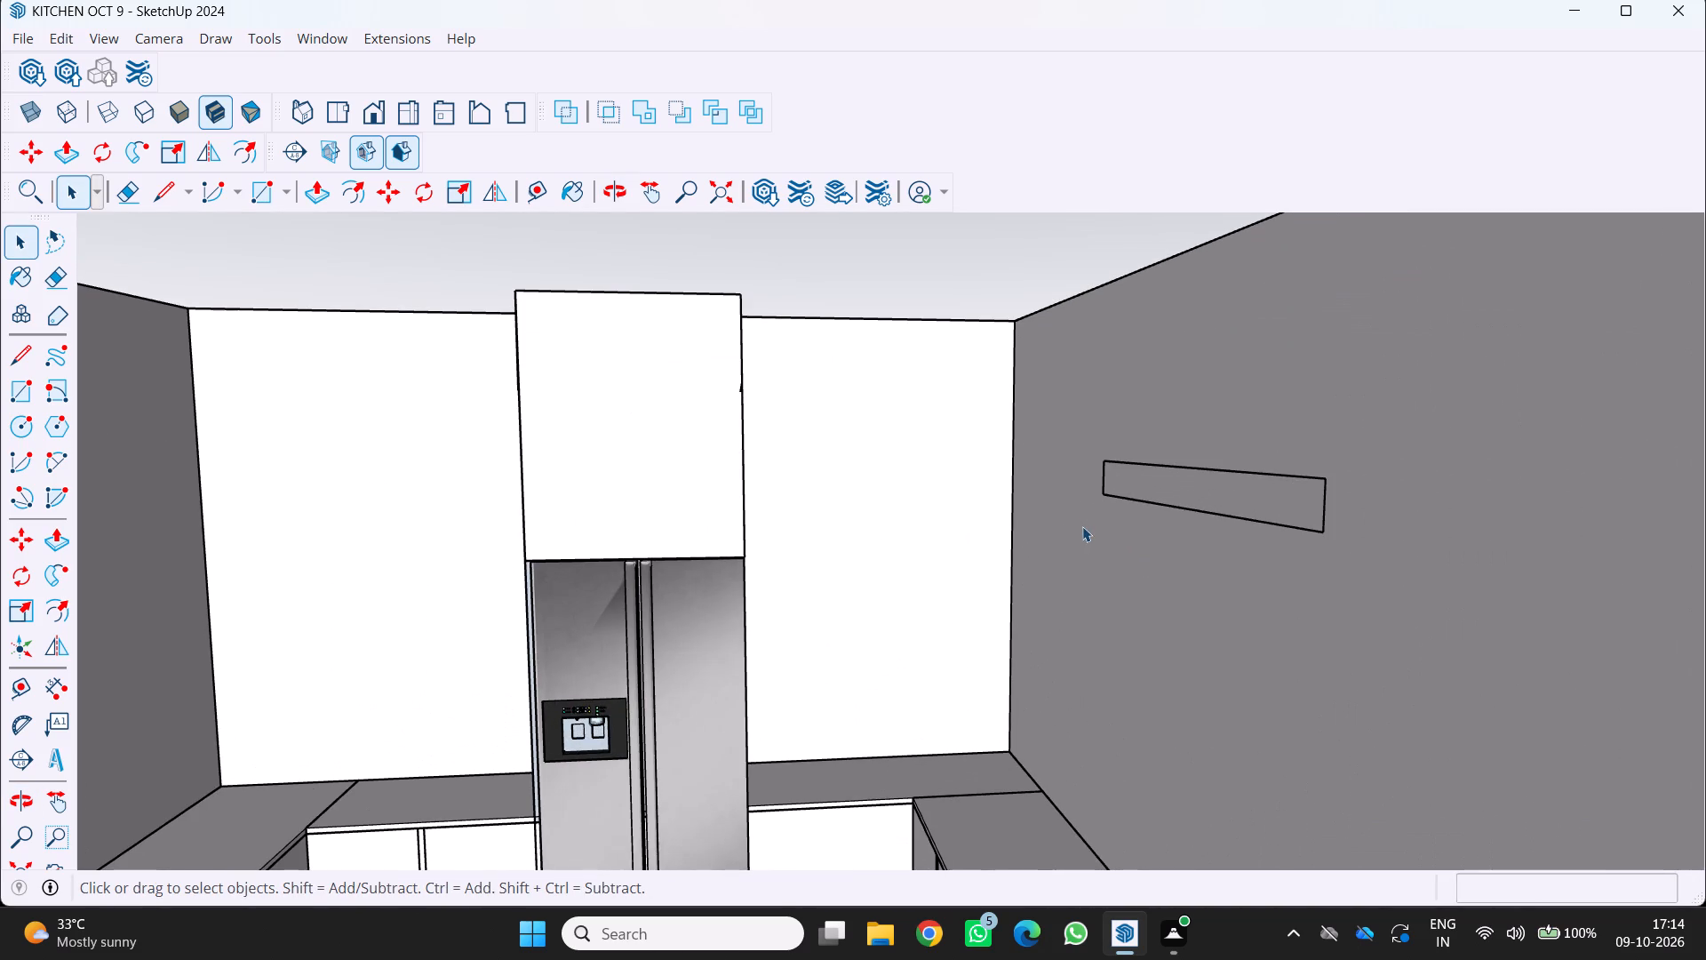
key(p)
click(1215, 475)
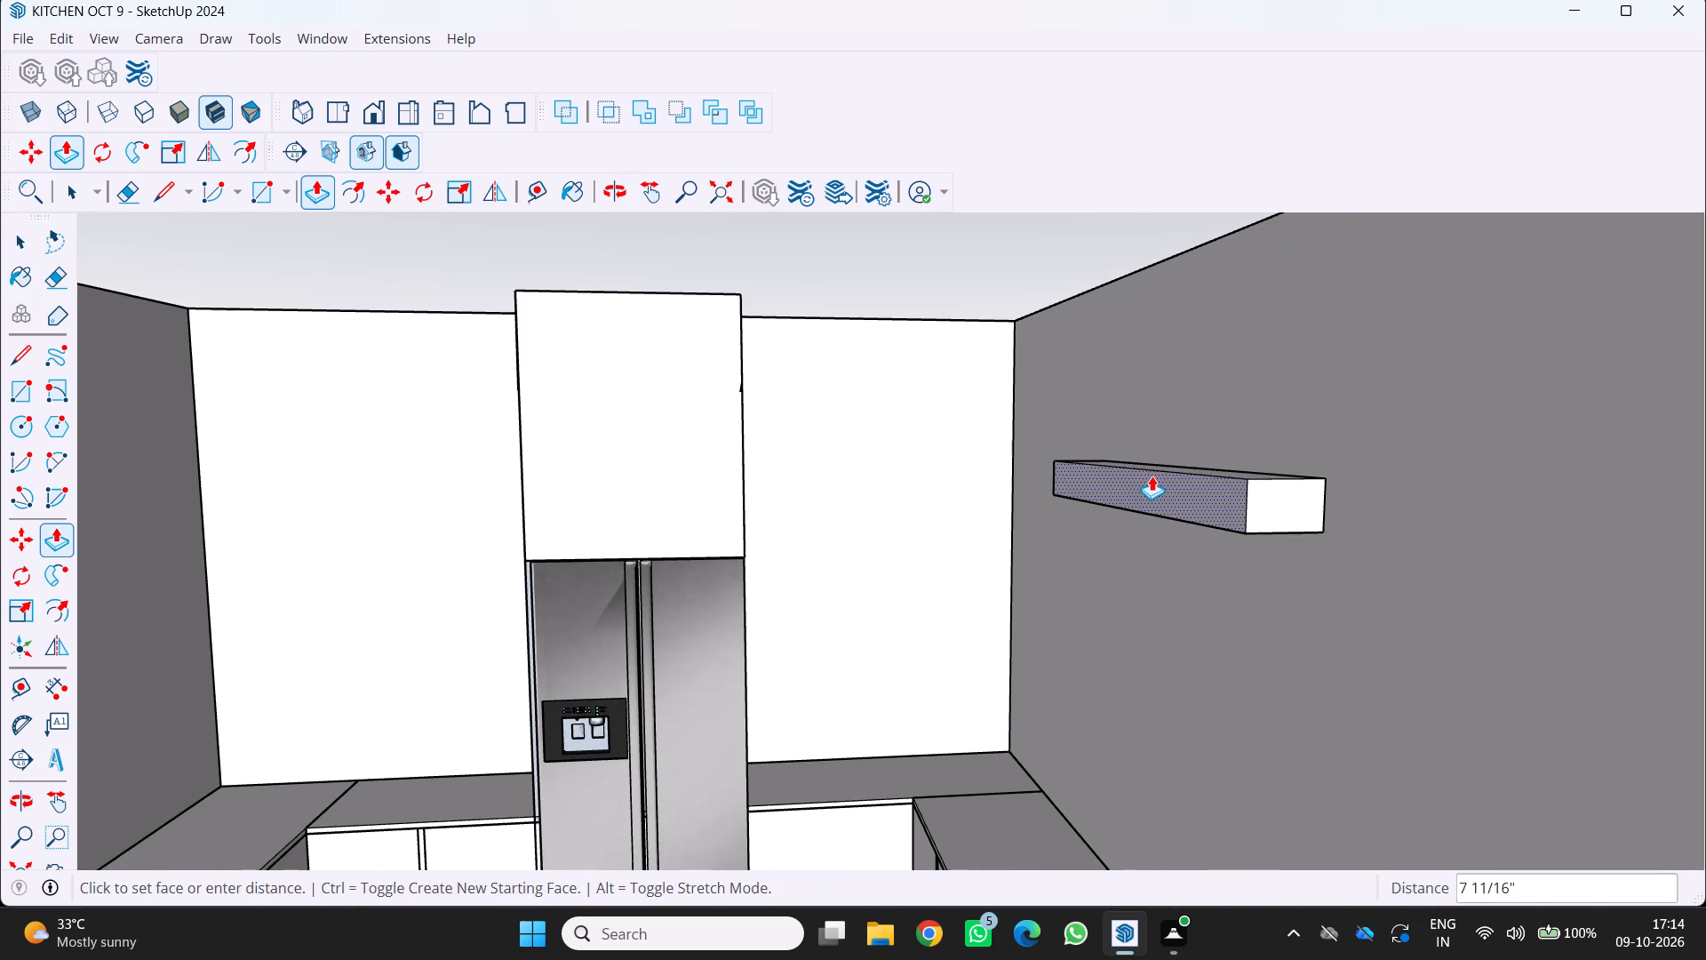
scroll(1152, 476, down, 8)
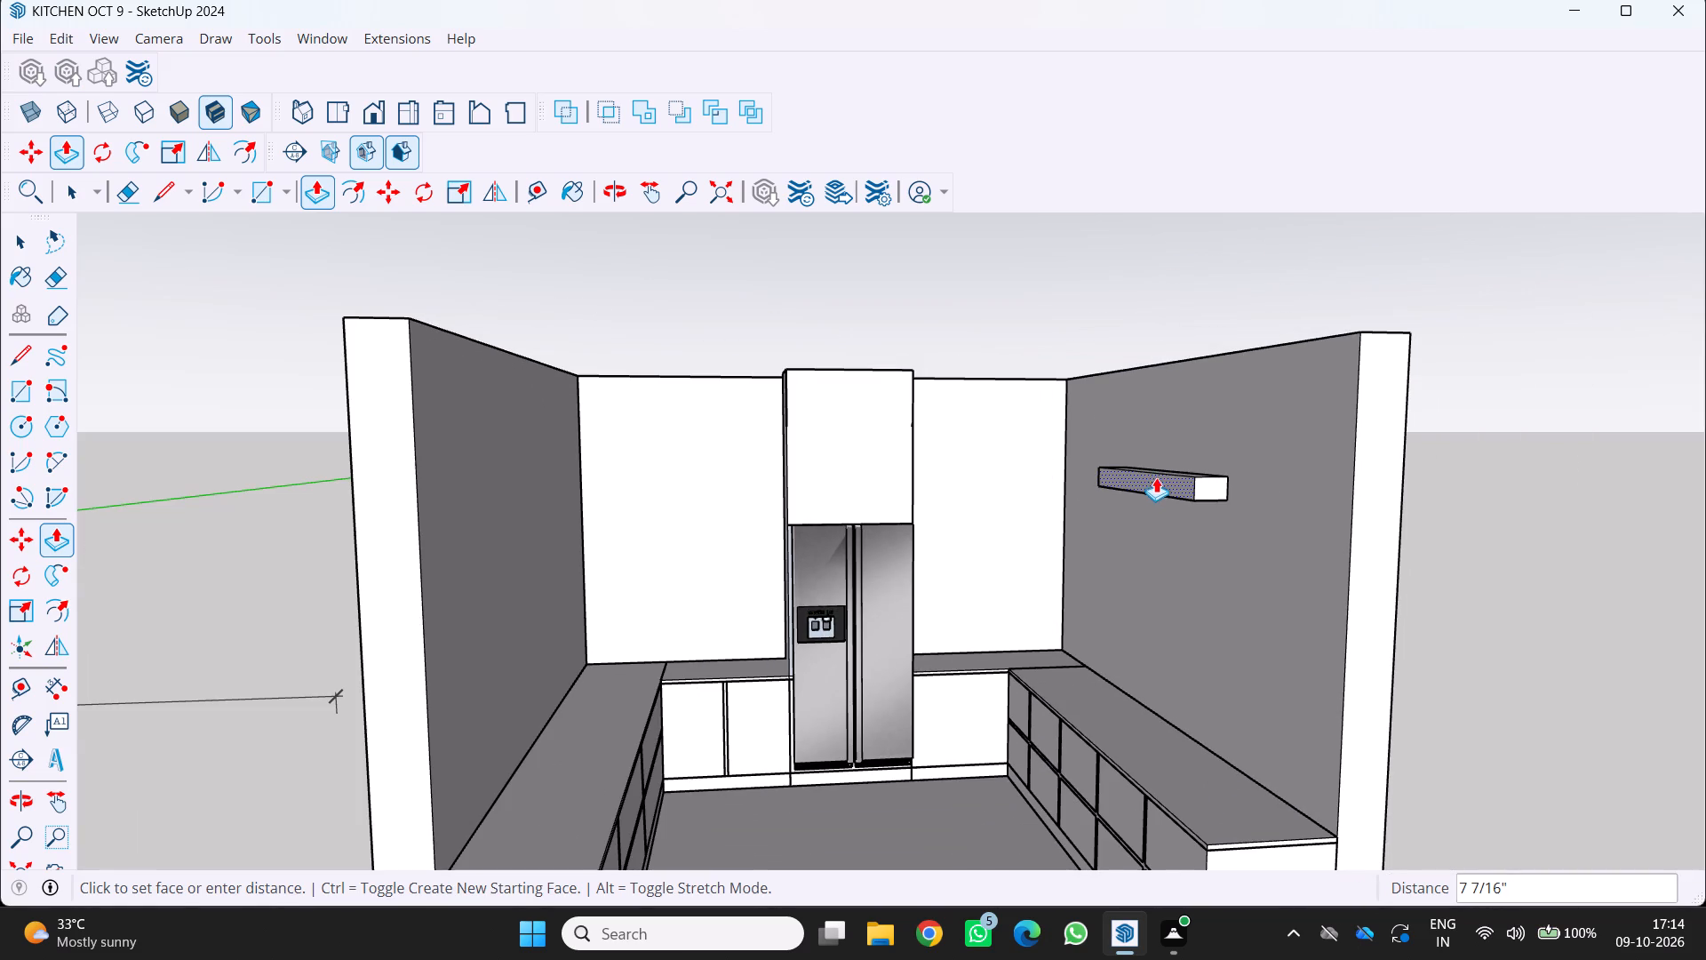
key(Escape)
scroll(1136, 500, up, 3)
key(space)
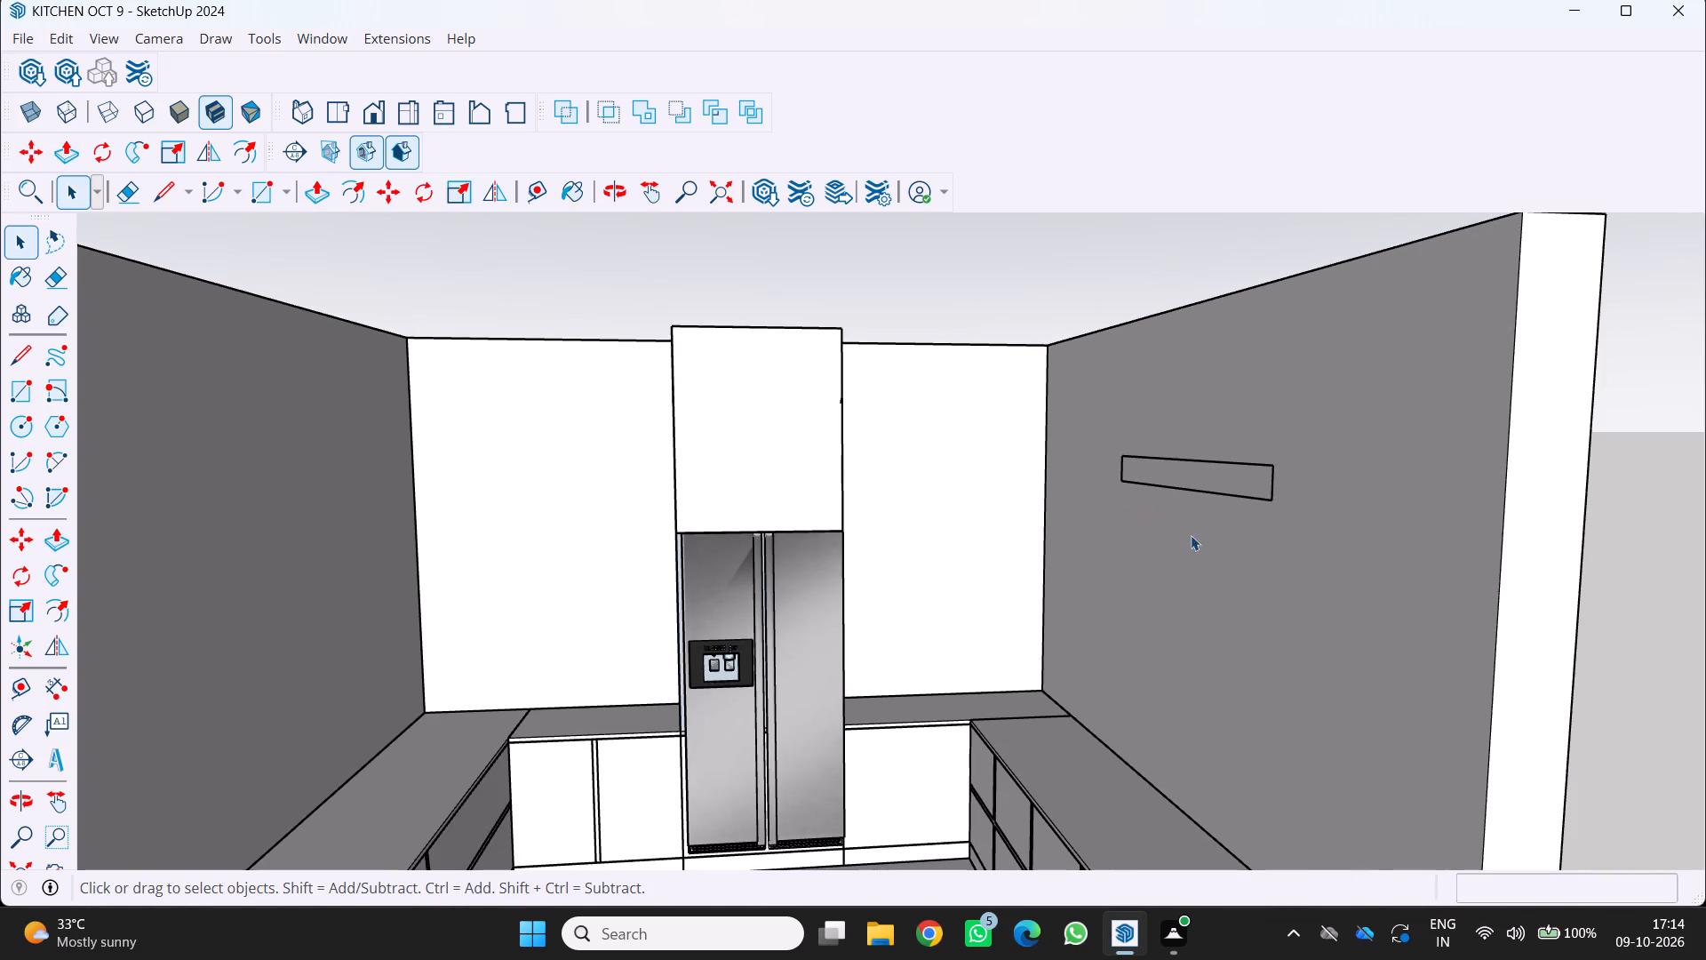
Delete all four edges of the narrow rectangle on the kitchen's right-hand wall.
click(1174, 485)
key(Delete)
scroll(1159, 478, up, 3)
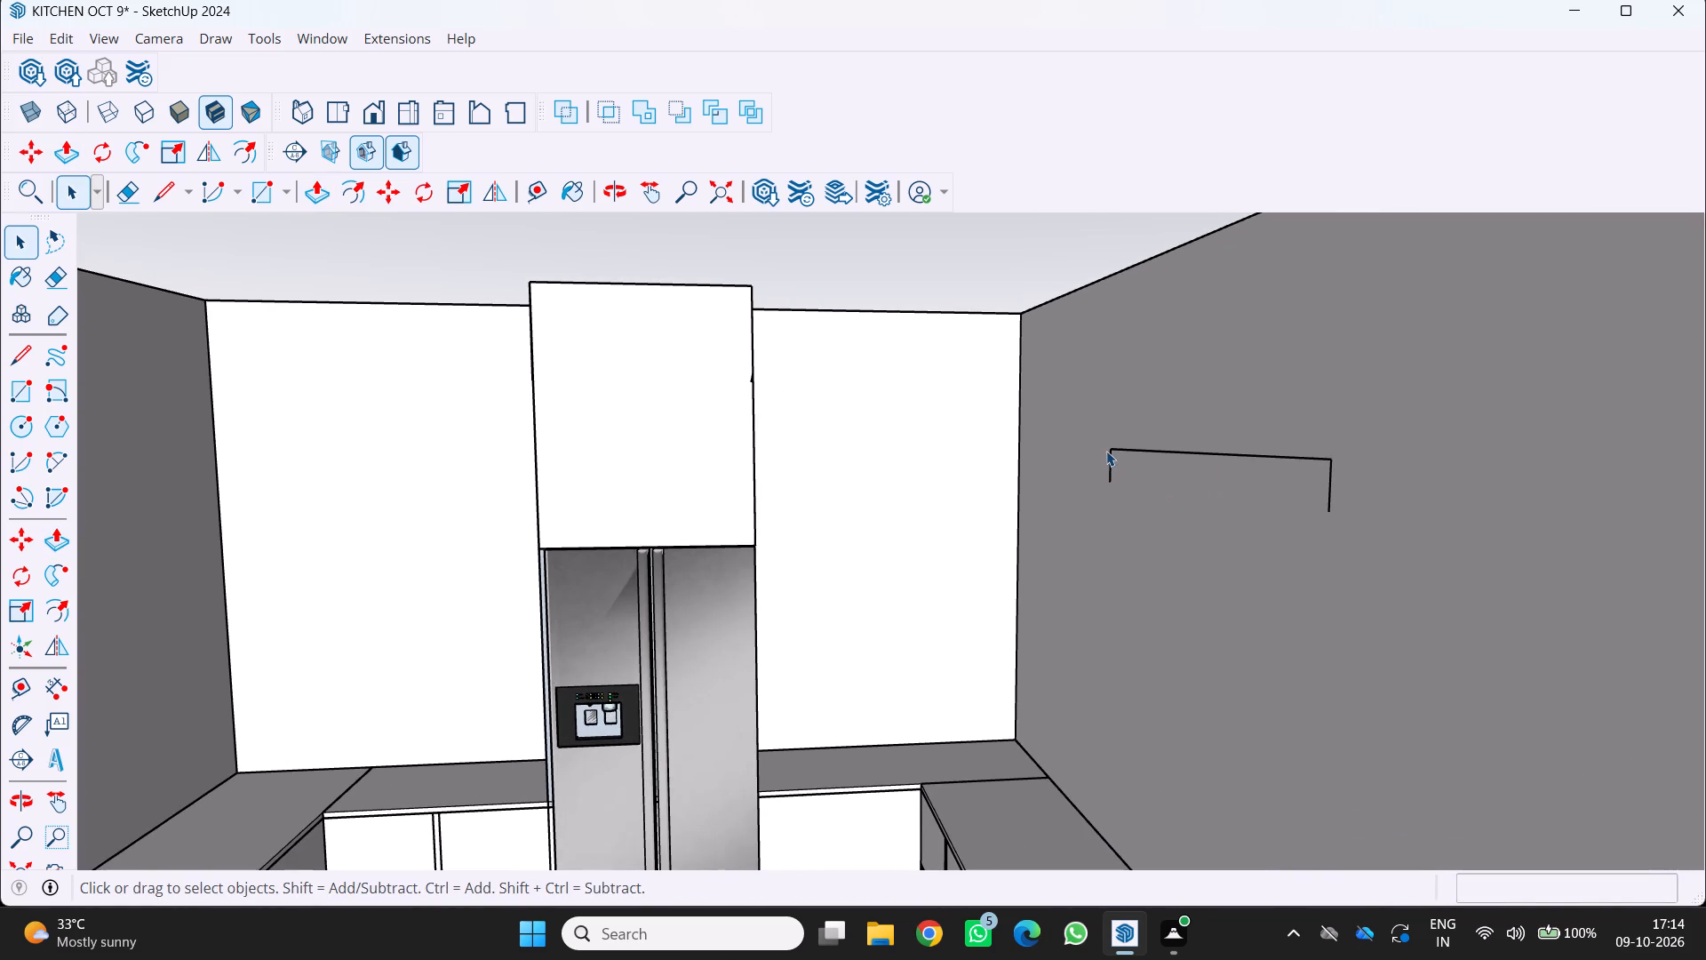
click(1106, 451)
key(Delete)
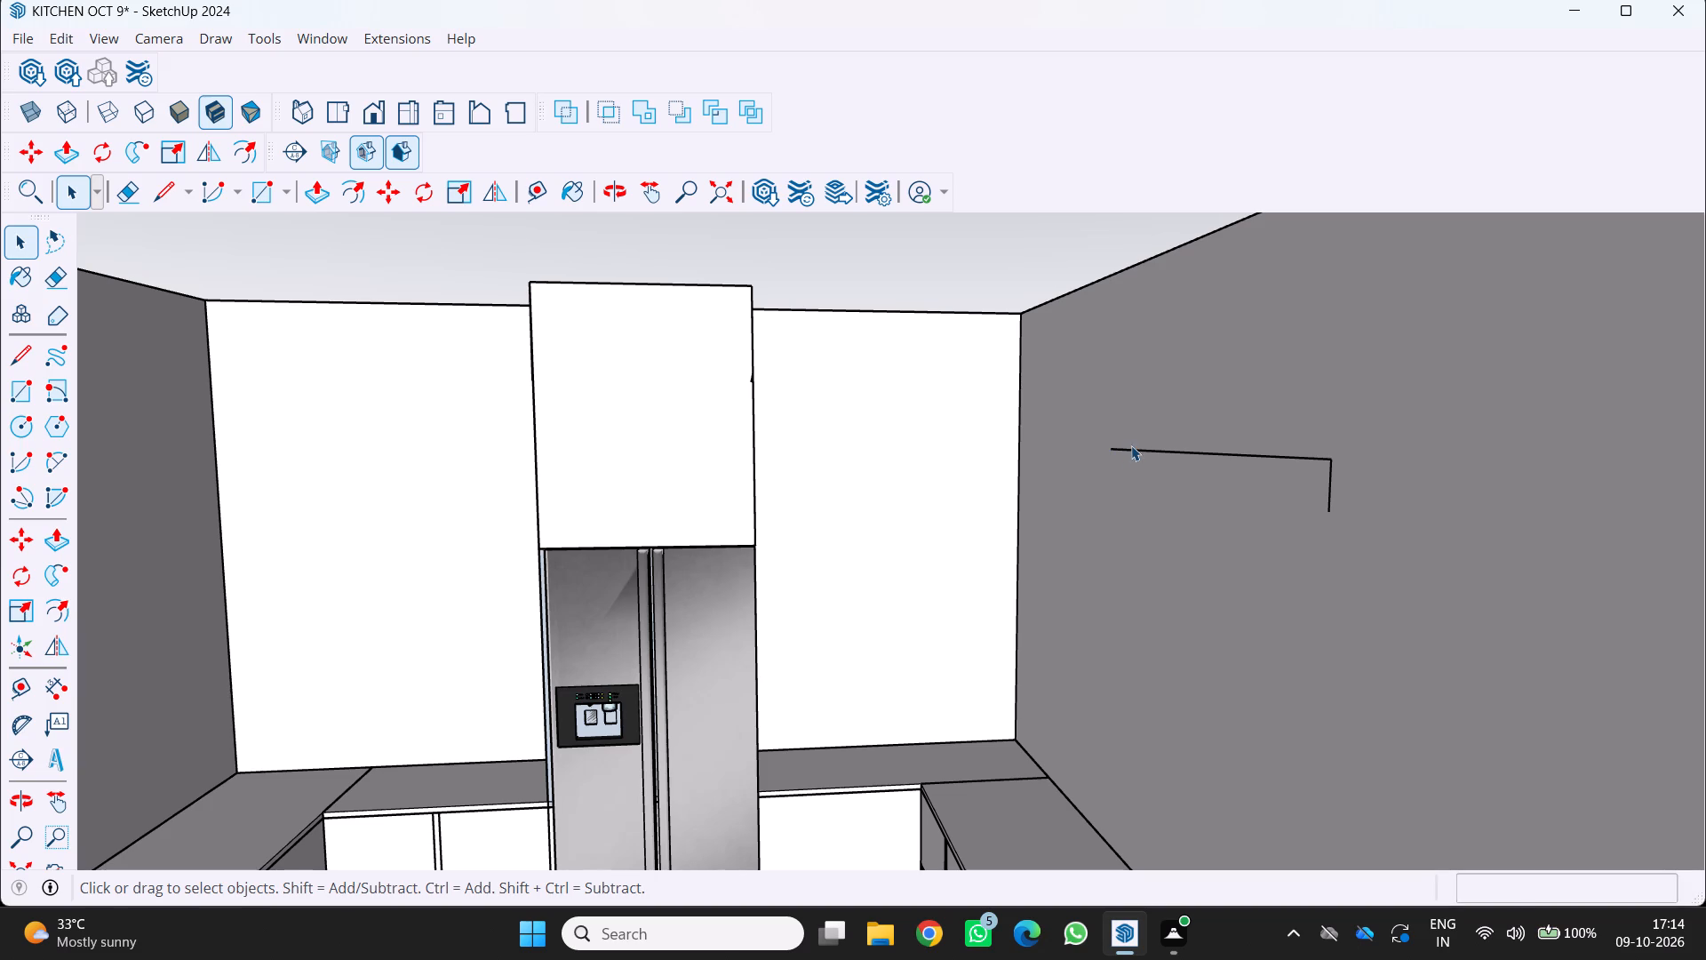
click(1140, 450)
key(Delete)
click(1325, 491)
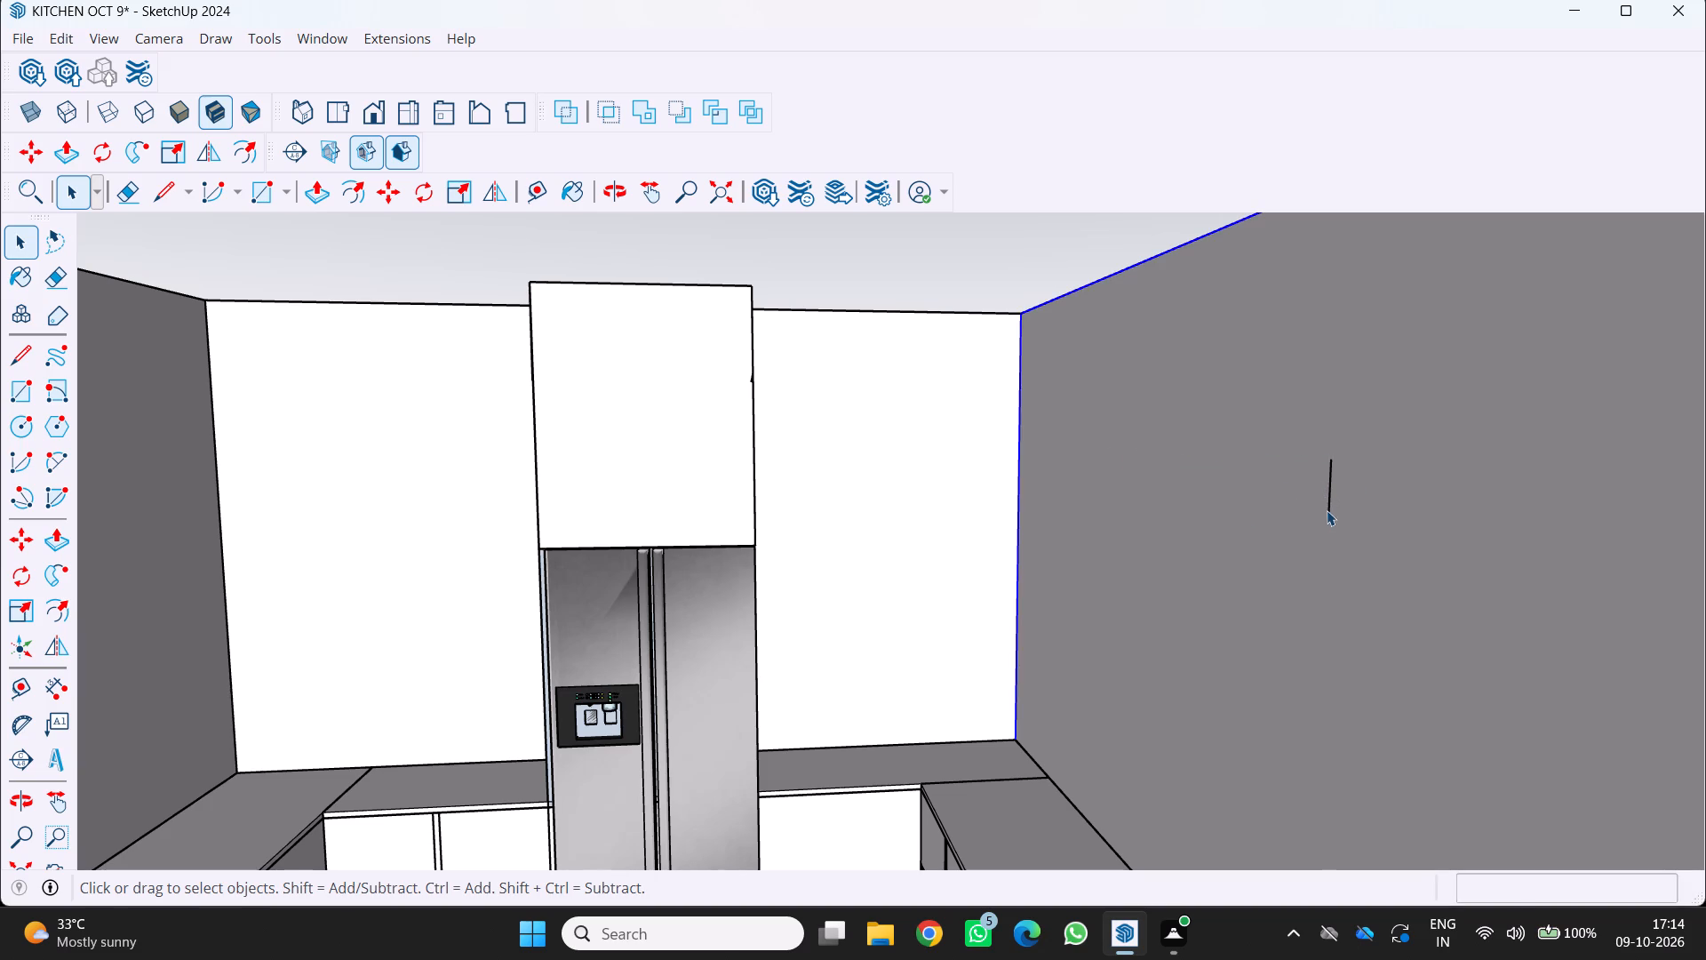
click(1319, 509)
click(1330, 501)
key(Delete)
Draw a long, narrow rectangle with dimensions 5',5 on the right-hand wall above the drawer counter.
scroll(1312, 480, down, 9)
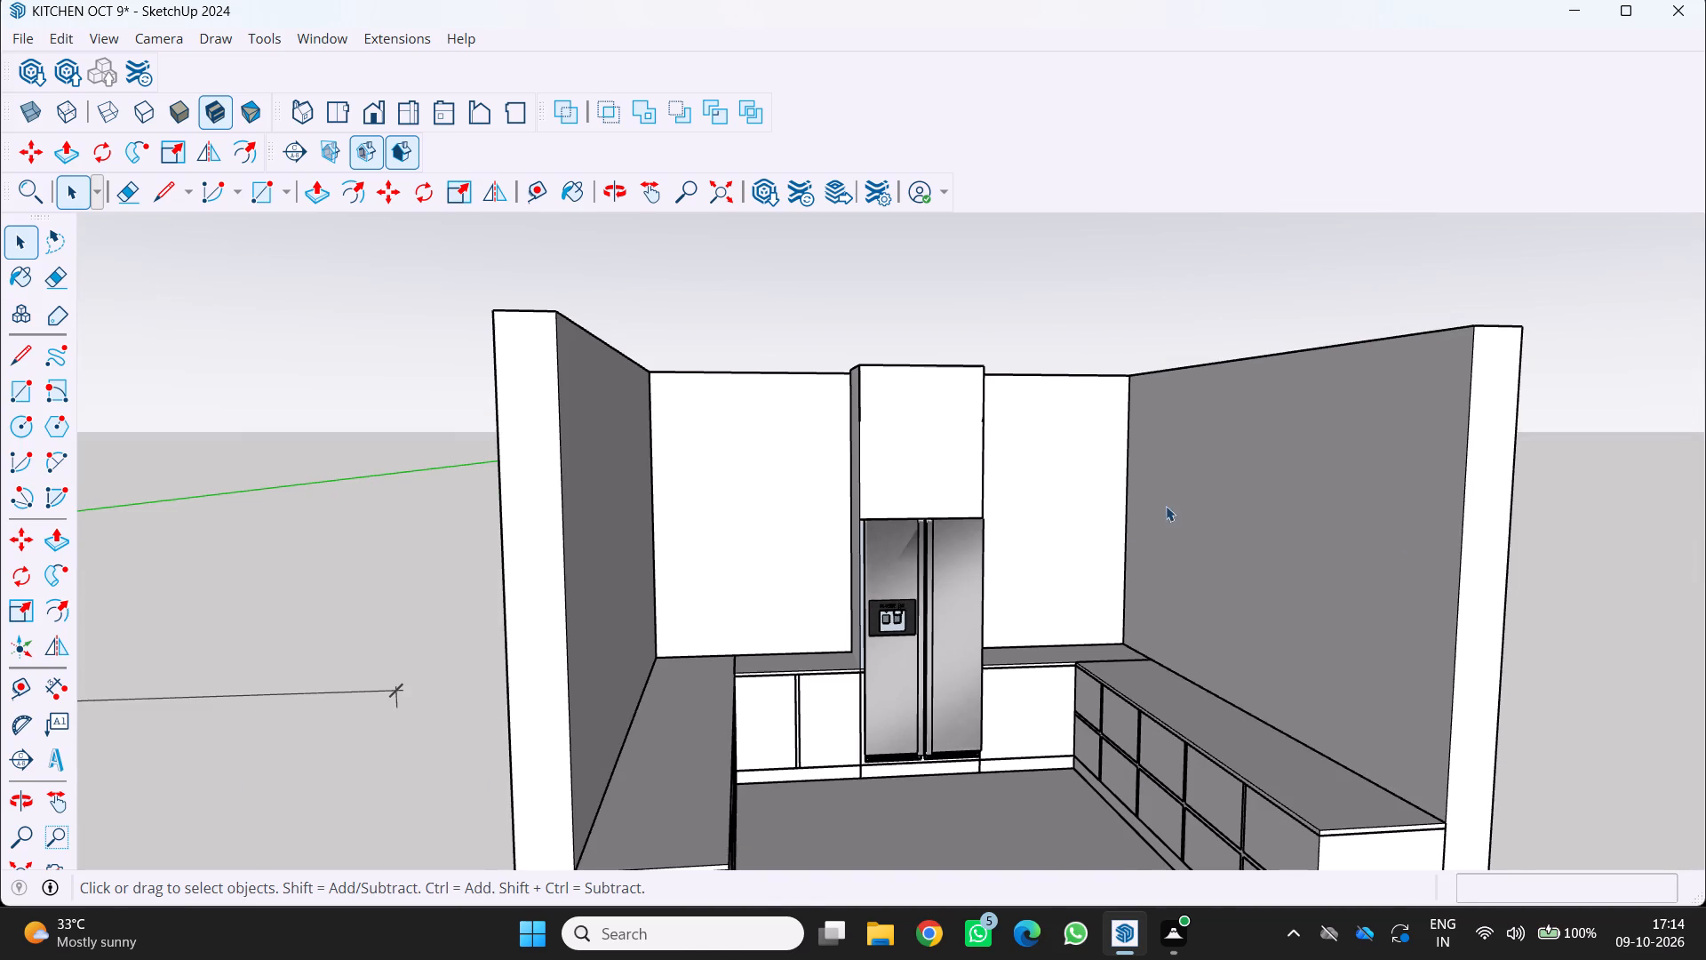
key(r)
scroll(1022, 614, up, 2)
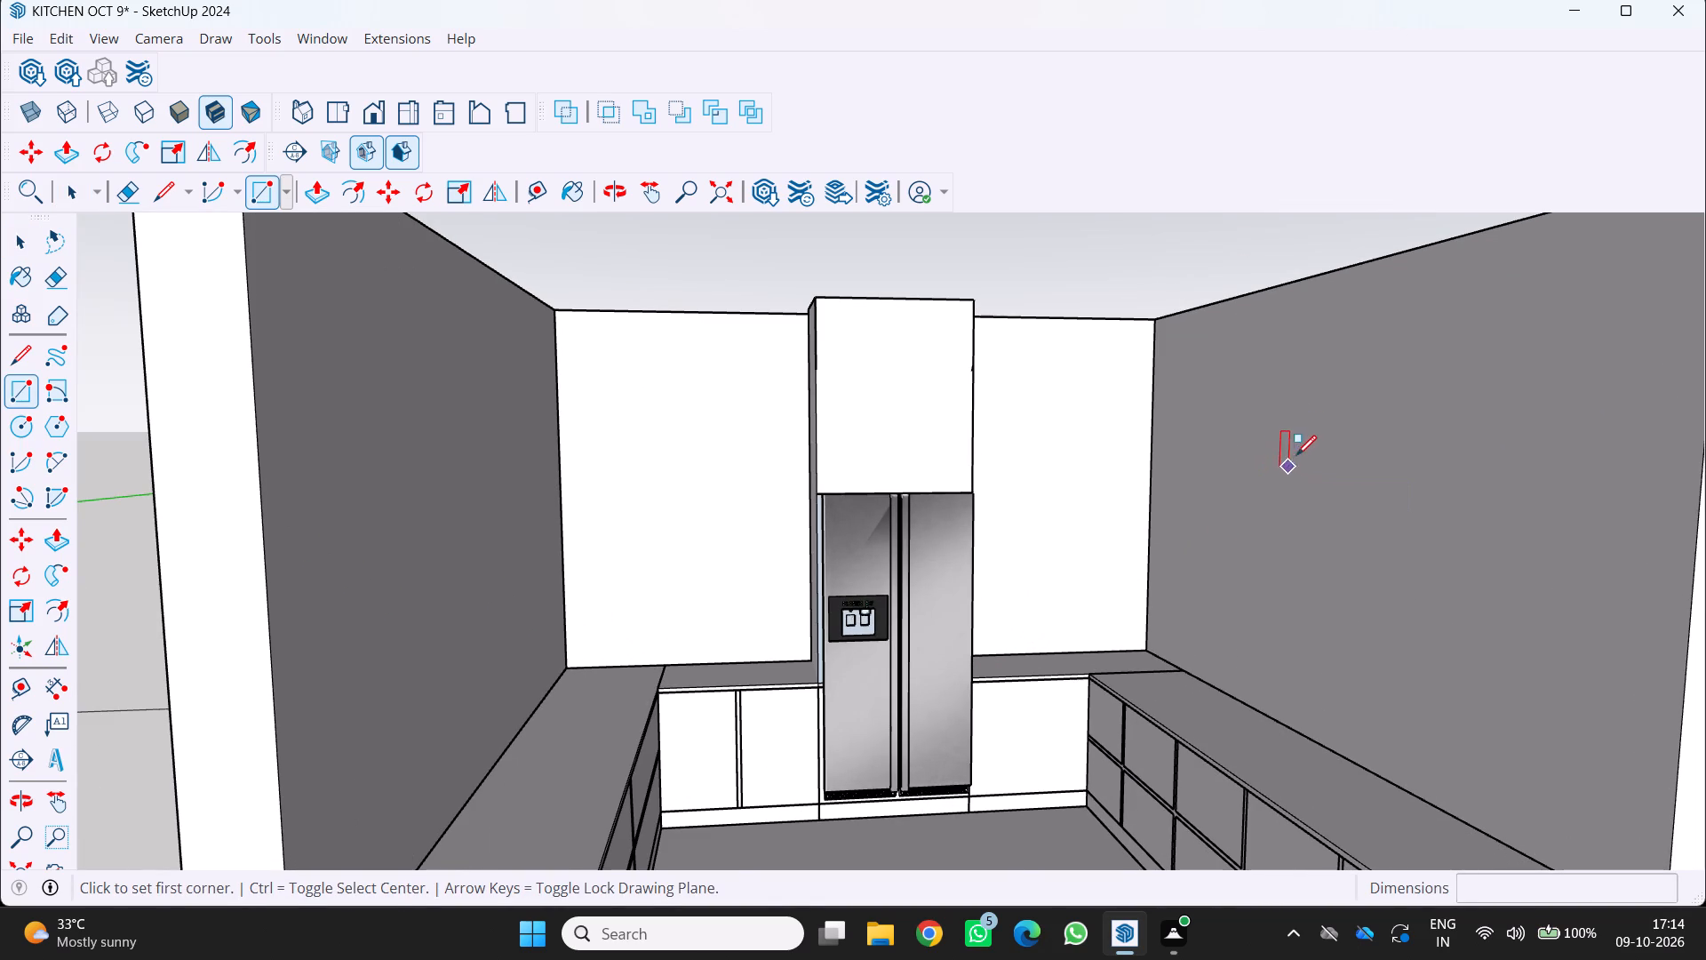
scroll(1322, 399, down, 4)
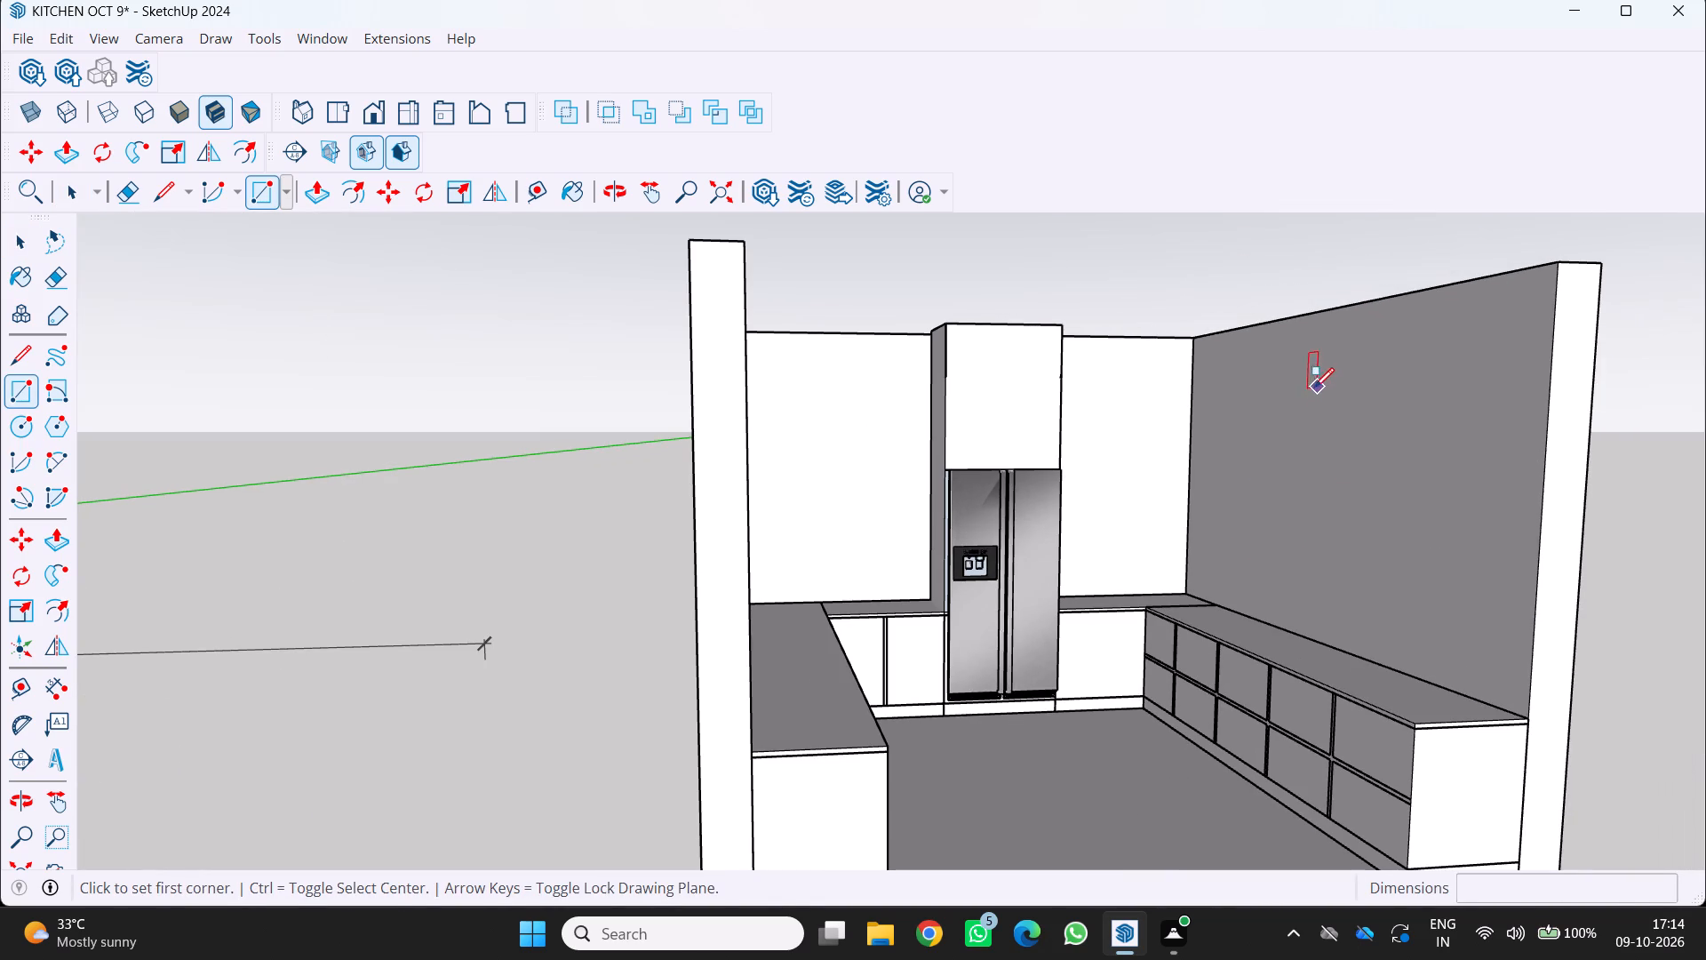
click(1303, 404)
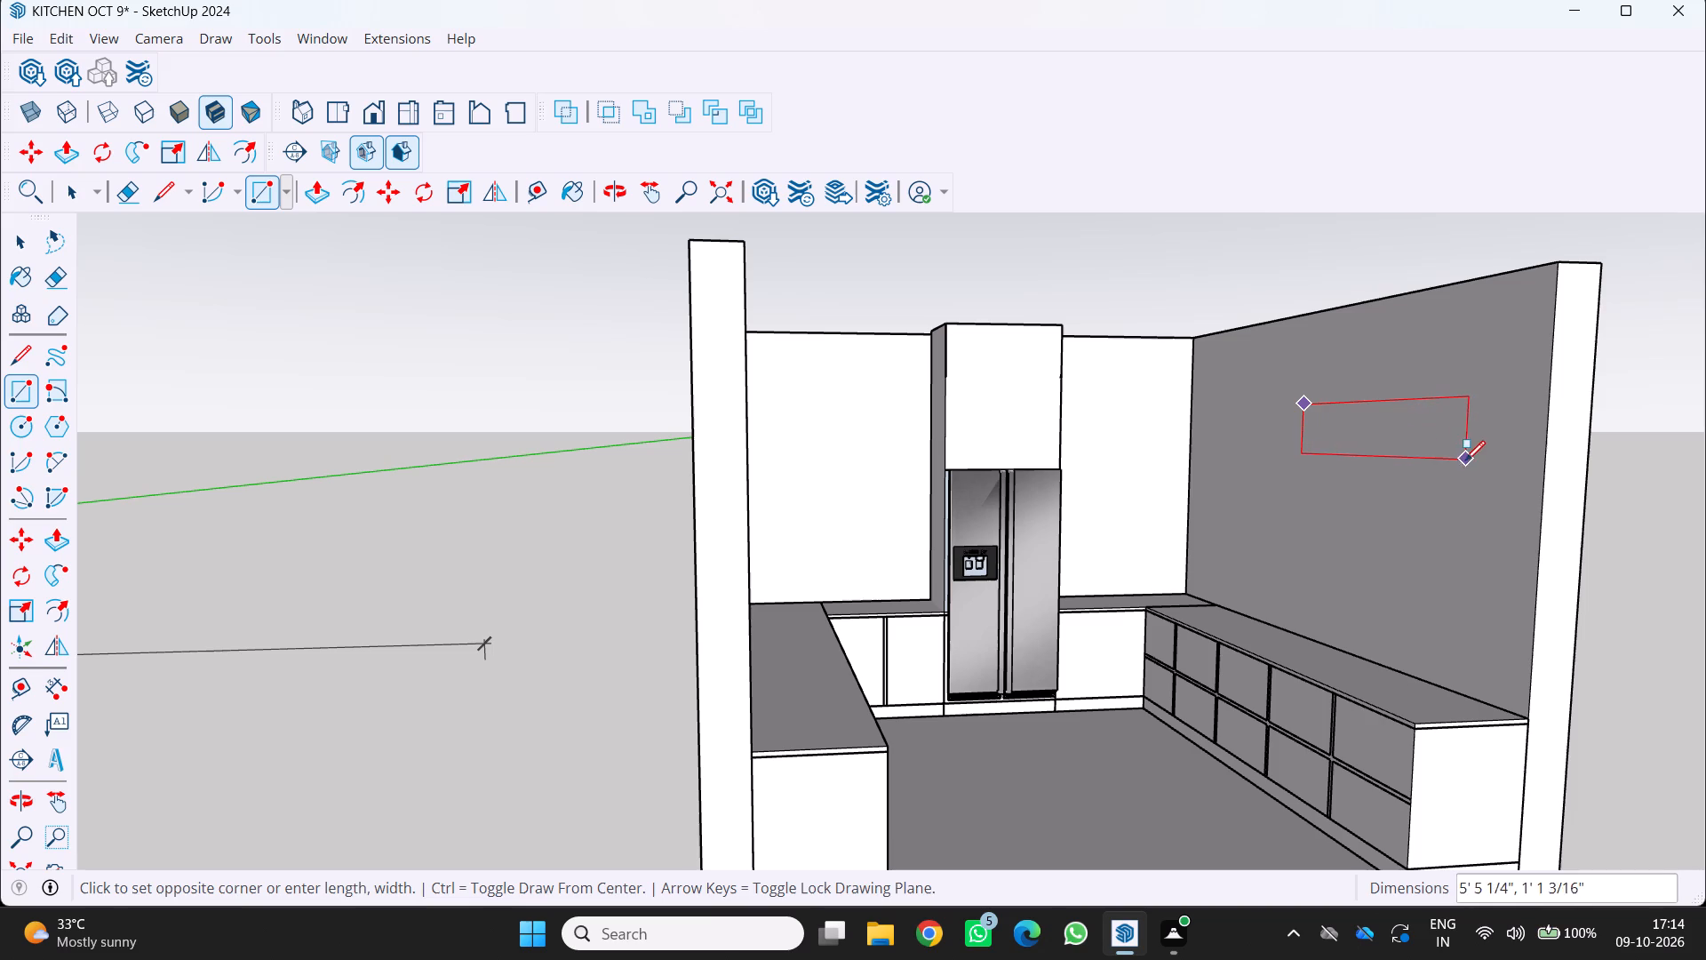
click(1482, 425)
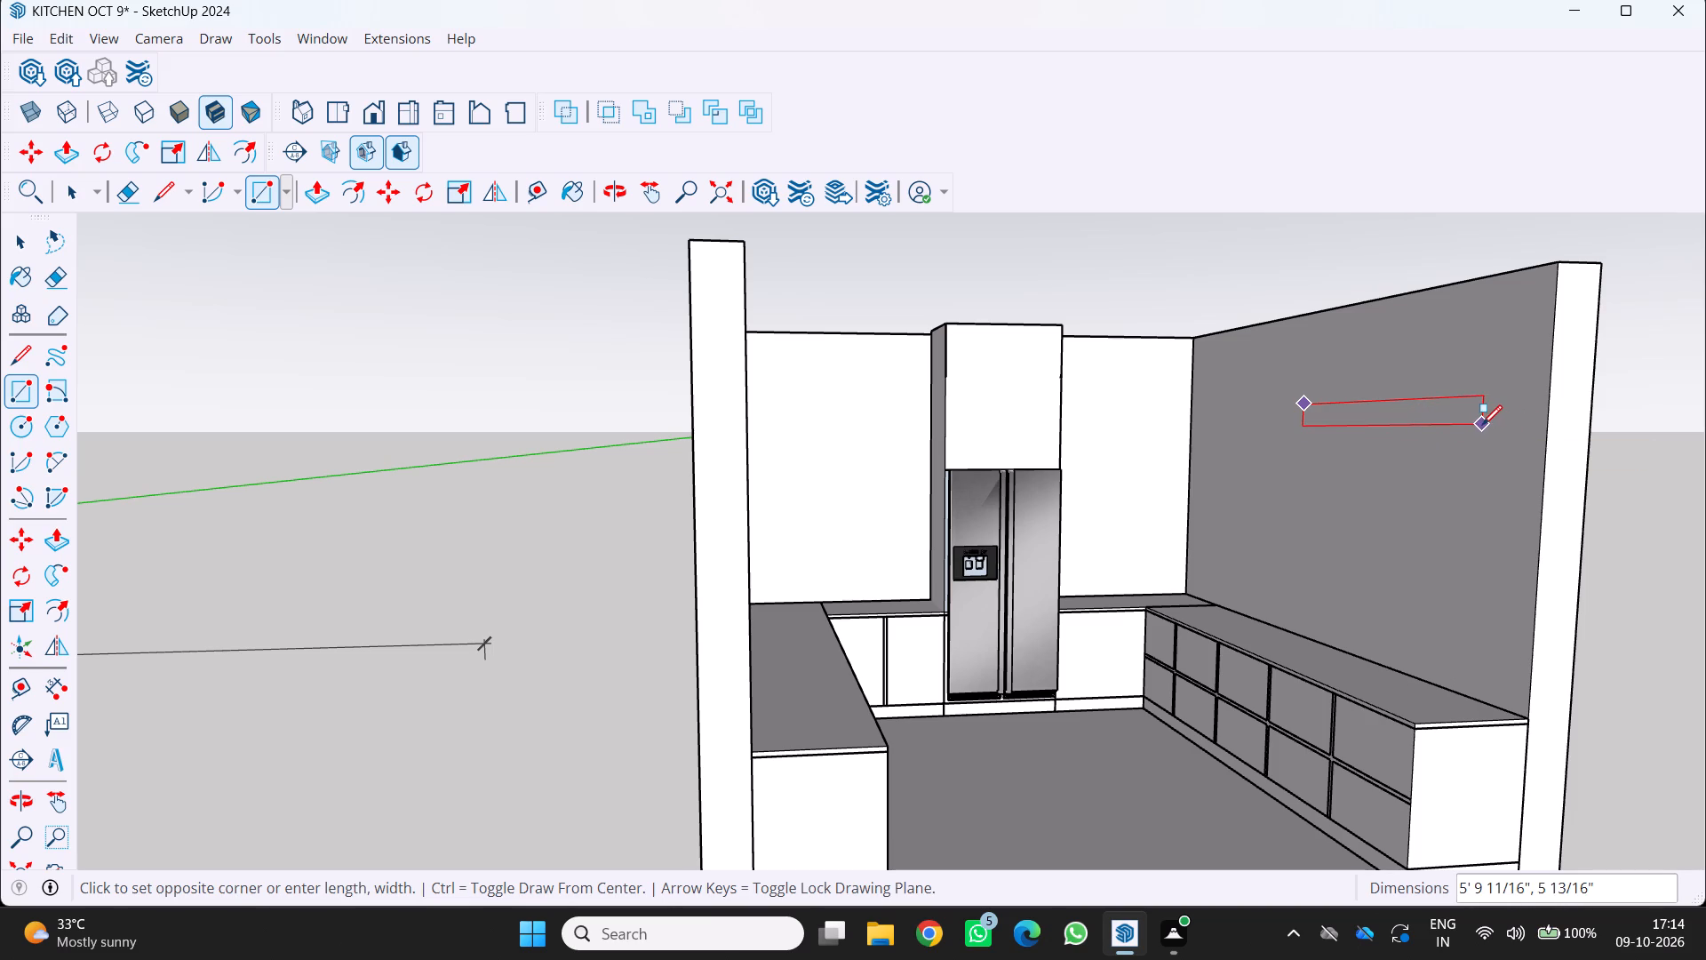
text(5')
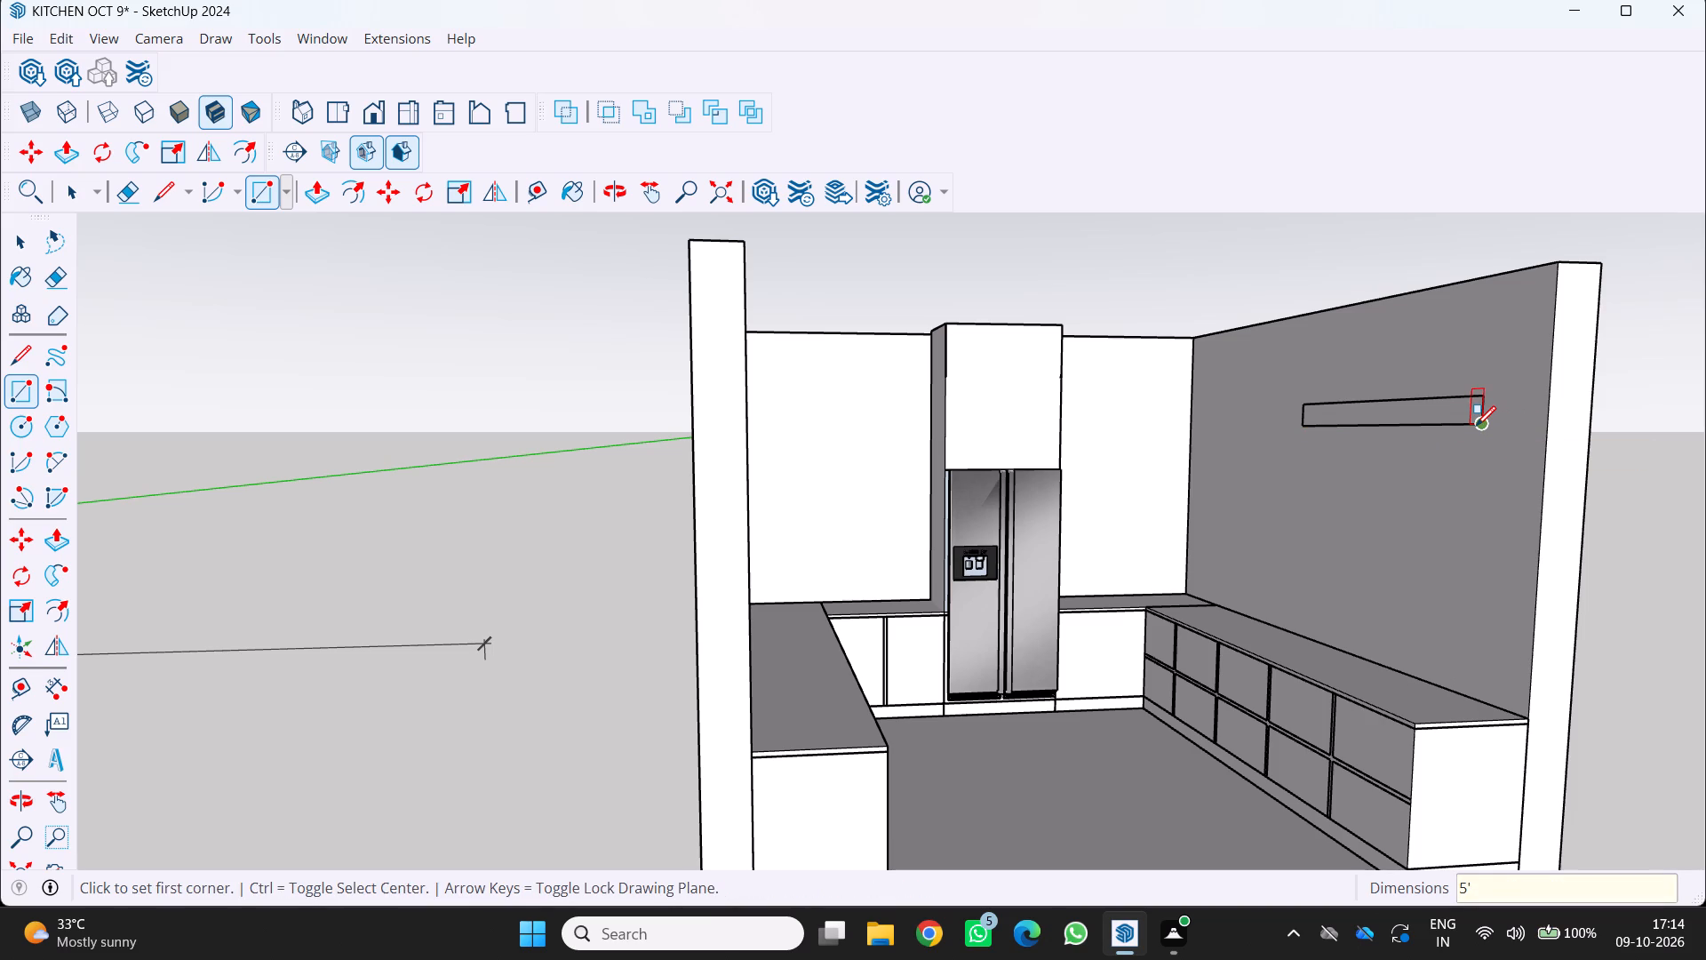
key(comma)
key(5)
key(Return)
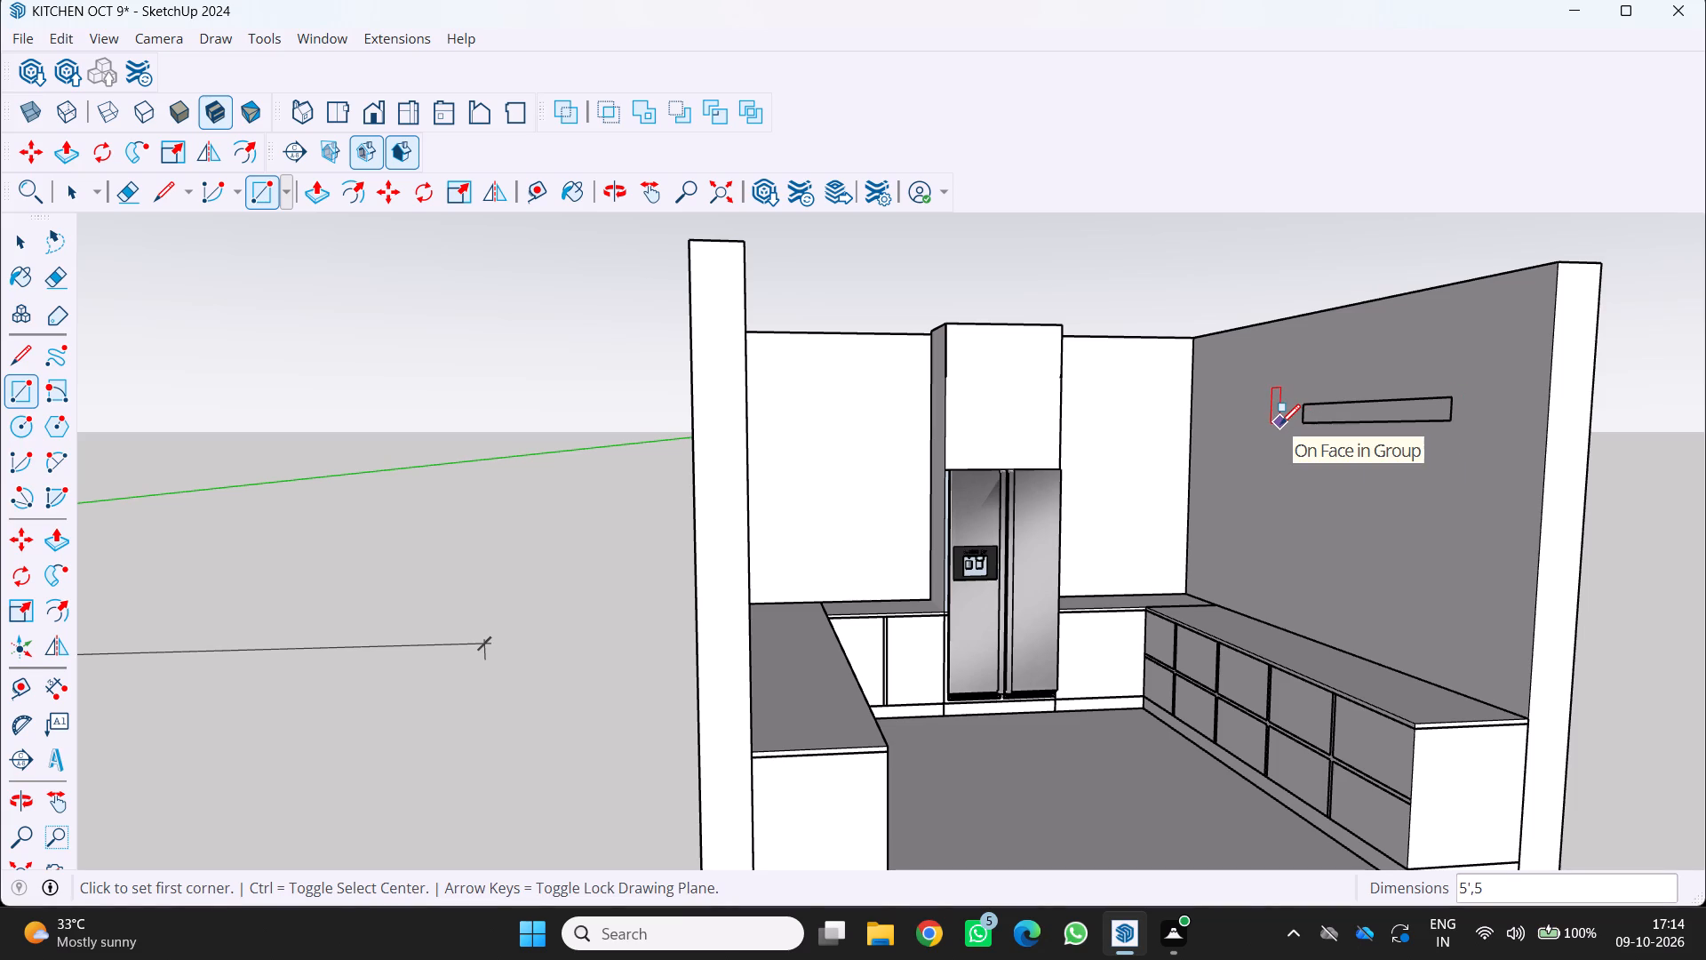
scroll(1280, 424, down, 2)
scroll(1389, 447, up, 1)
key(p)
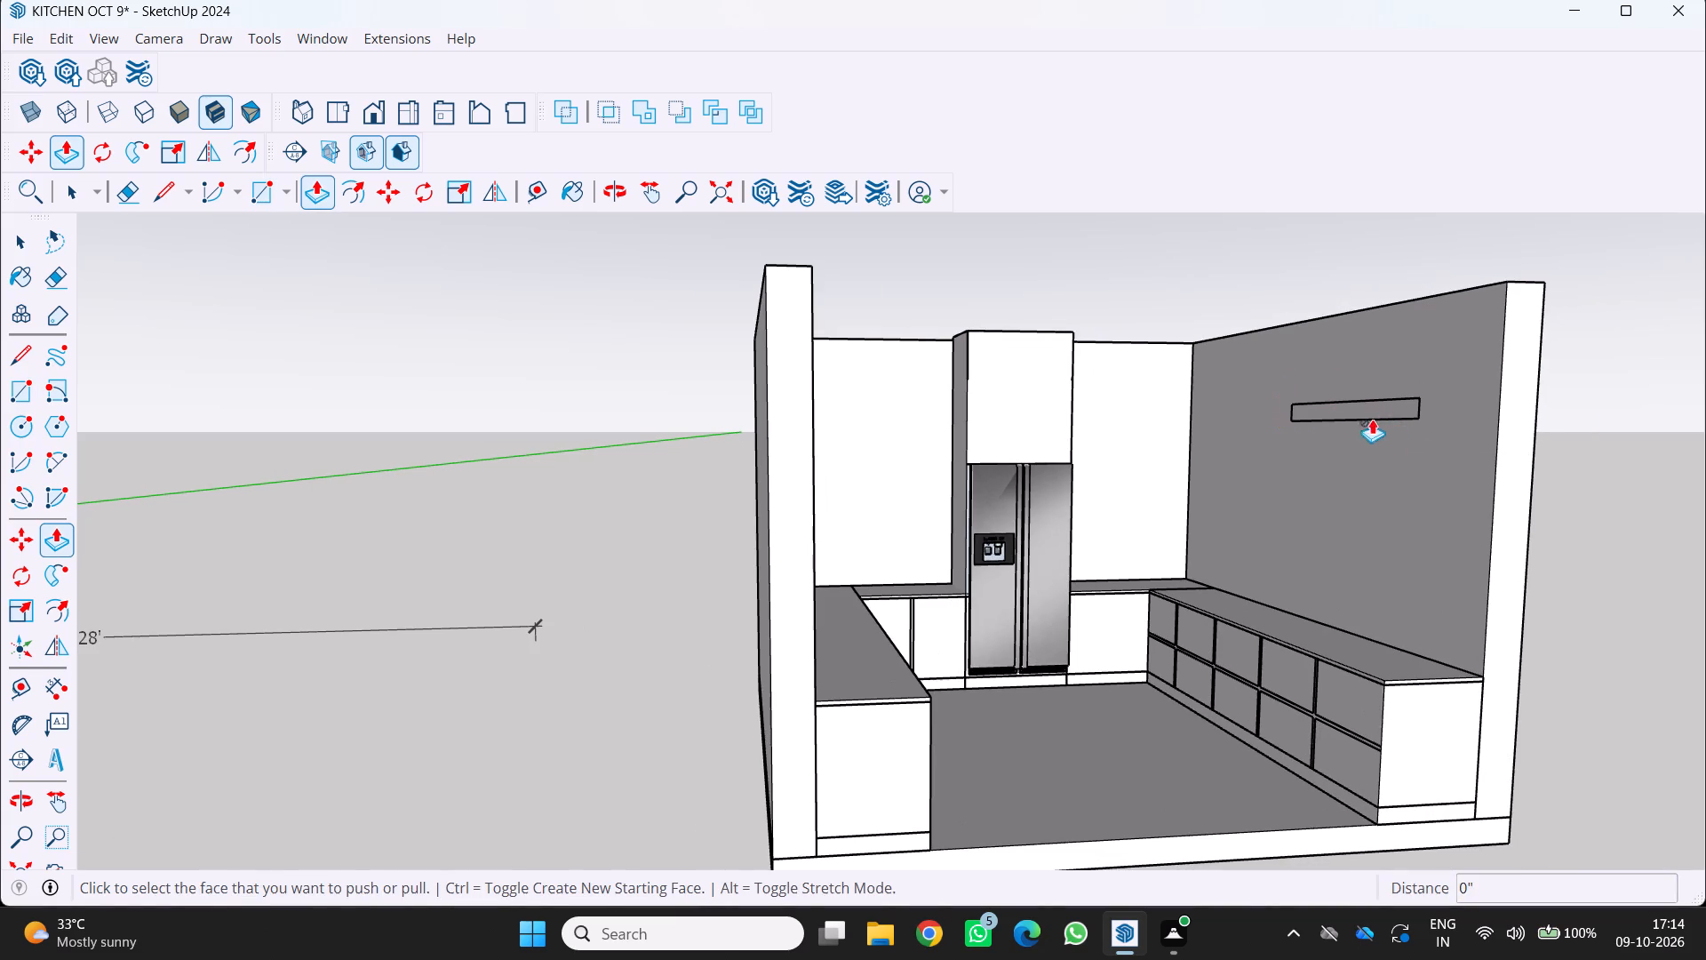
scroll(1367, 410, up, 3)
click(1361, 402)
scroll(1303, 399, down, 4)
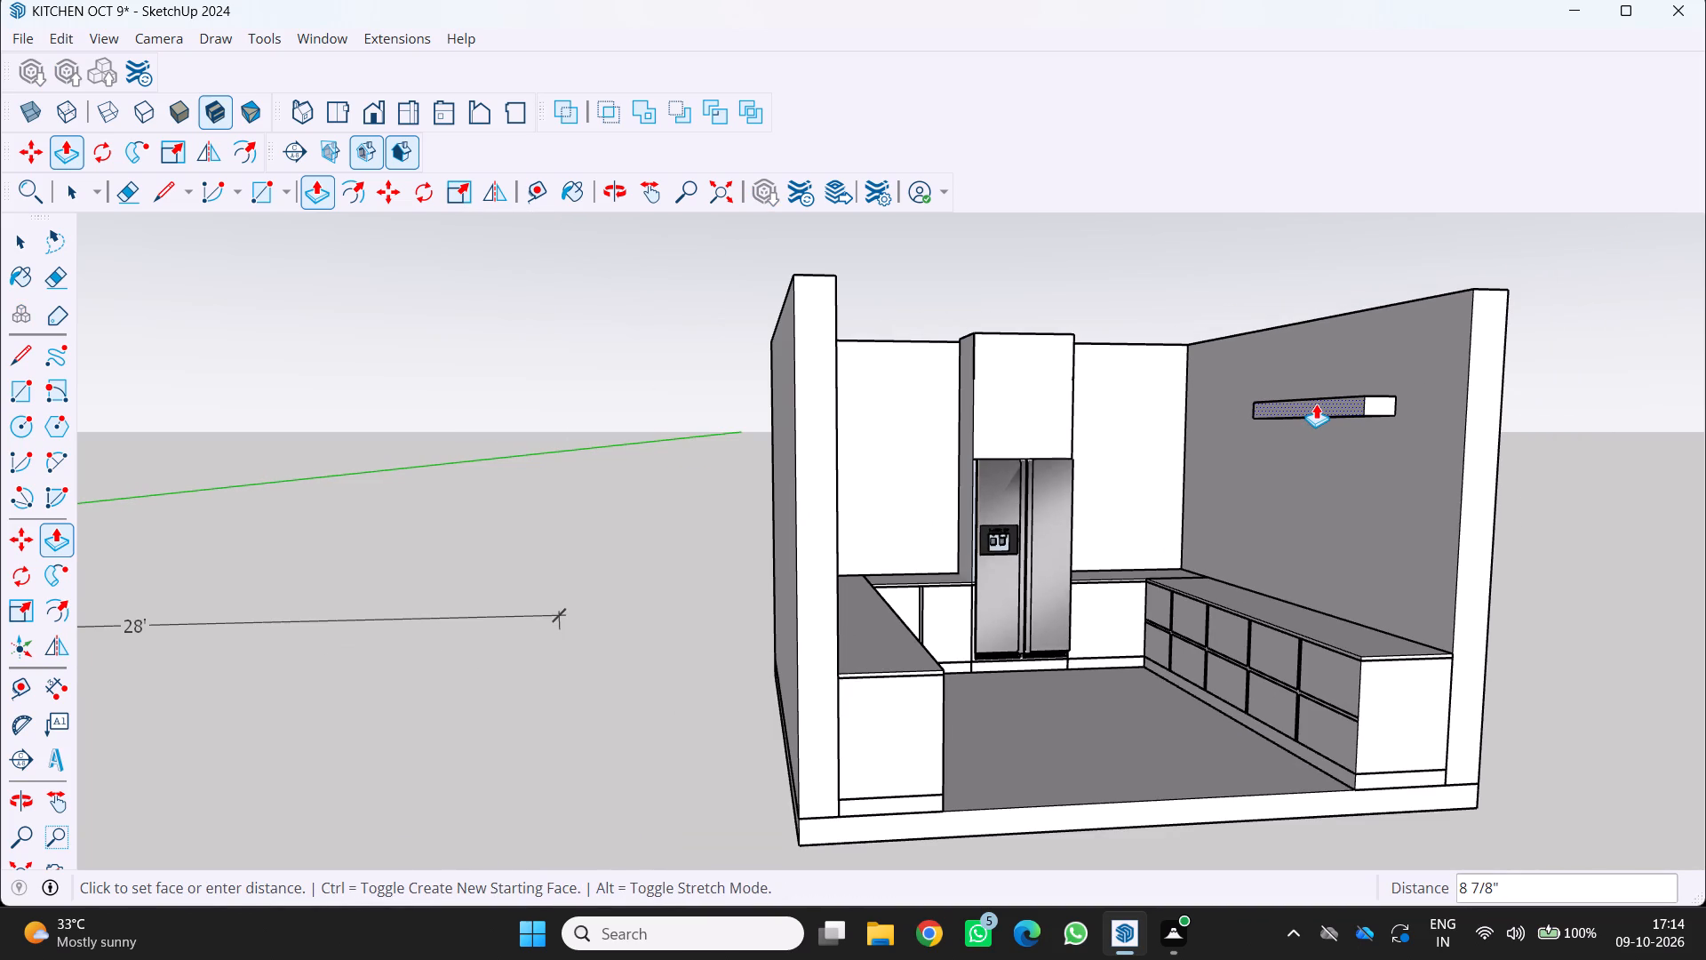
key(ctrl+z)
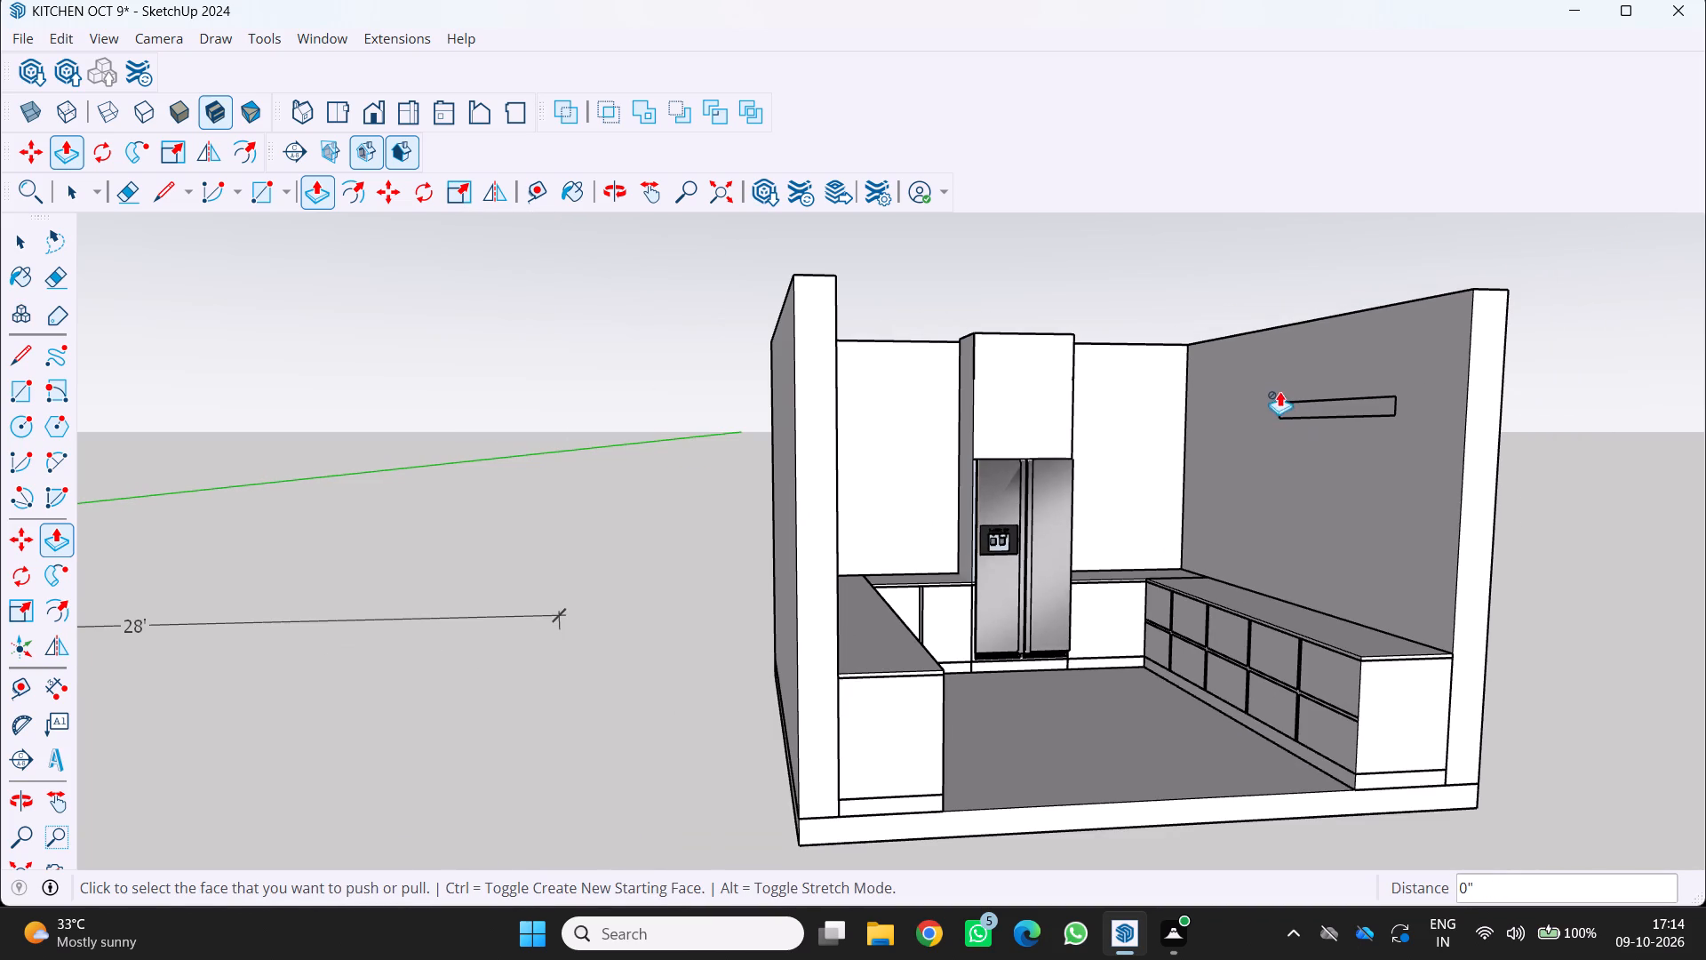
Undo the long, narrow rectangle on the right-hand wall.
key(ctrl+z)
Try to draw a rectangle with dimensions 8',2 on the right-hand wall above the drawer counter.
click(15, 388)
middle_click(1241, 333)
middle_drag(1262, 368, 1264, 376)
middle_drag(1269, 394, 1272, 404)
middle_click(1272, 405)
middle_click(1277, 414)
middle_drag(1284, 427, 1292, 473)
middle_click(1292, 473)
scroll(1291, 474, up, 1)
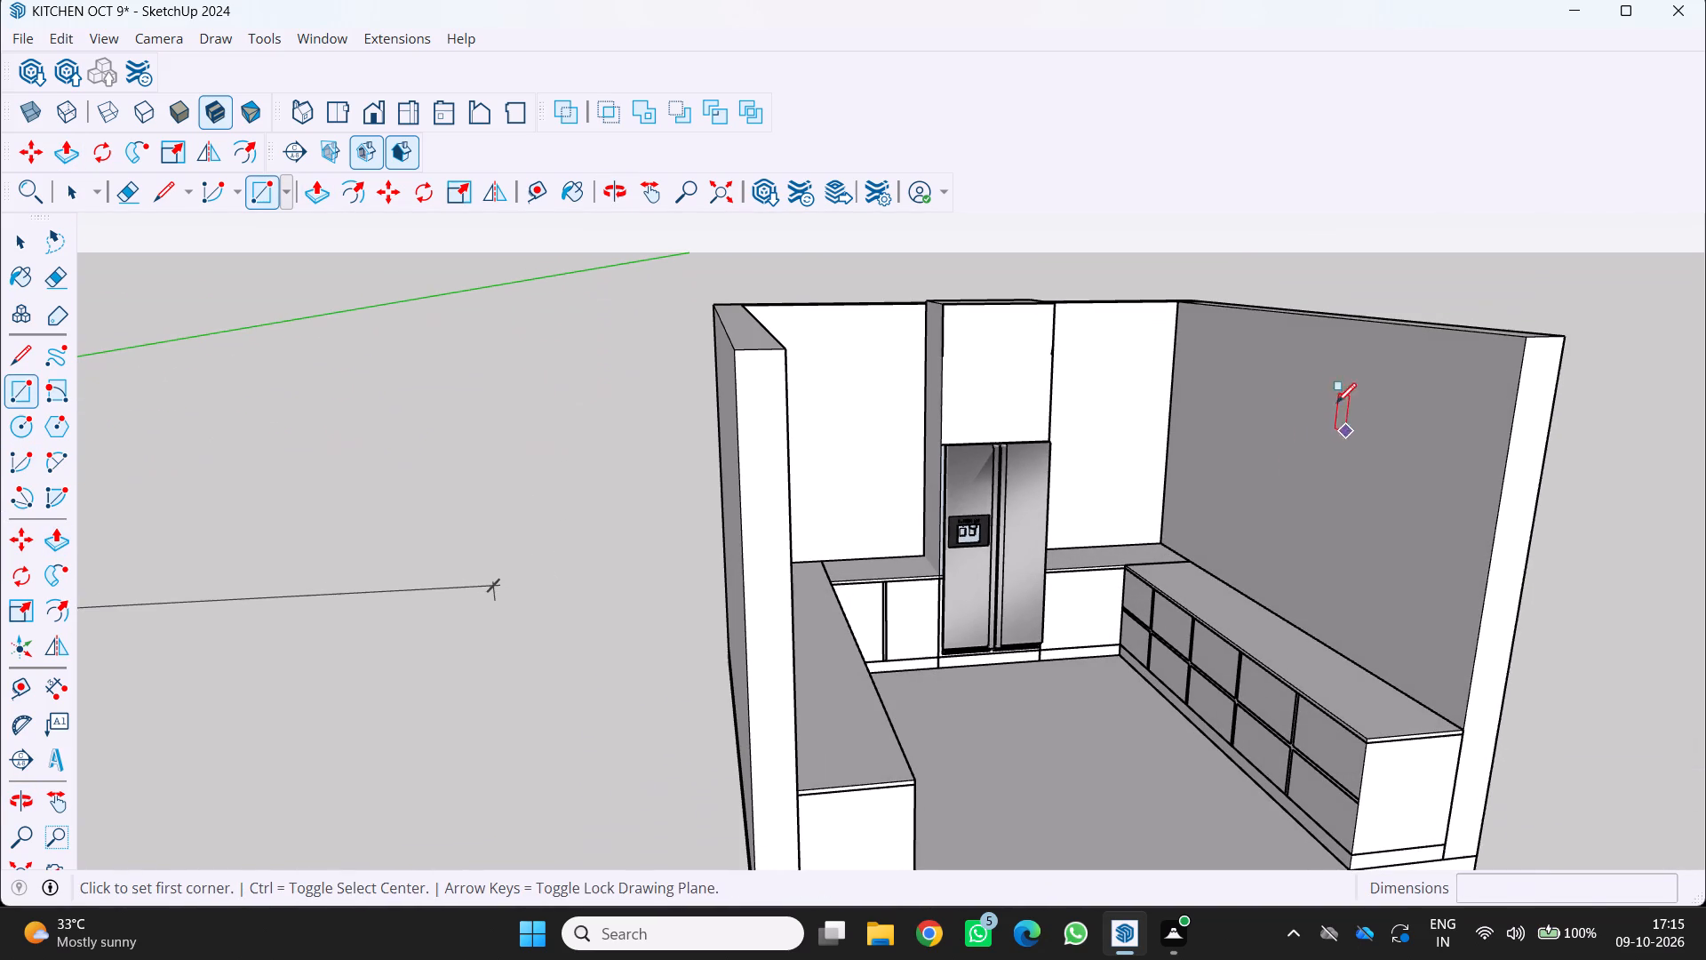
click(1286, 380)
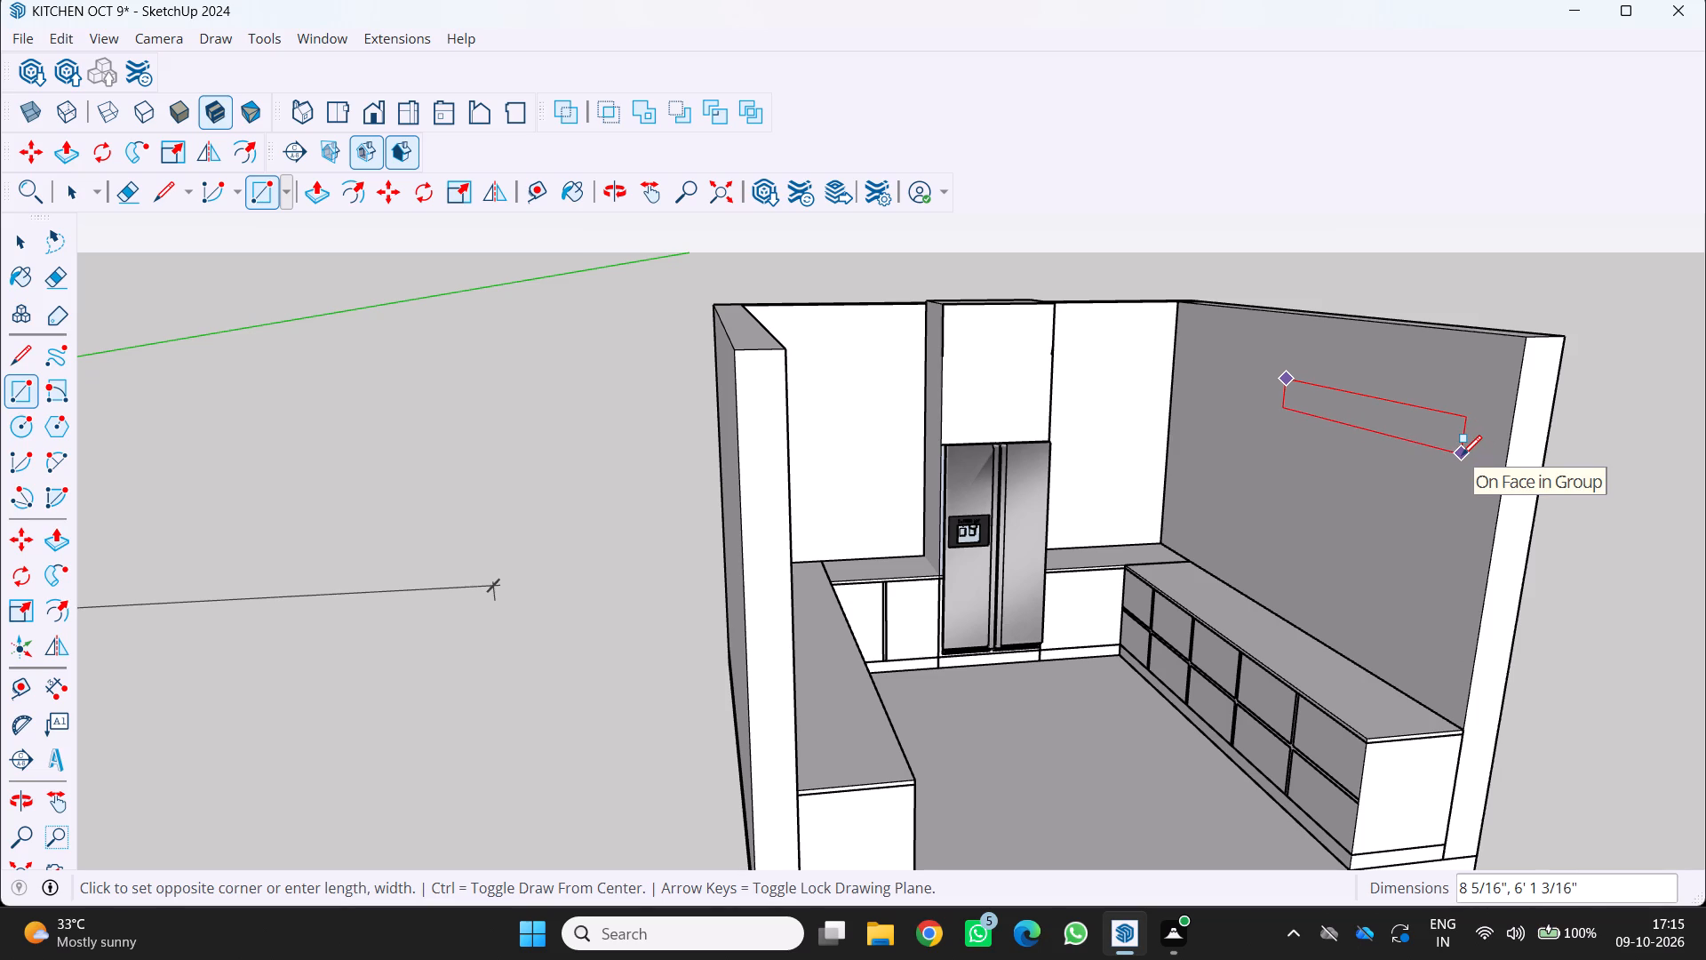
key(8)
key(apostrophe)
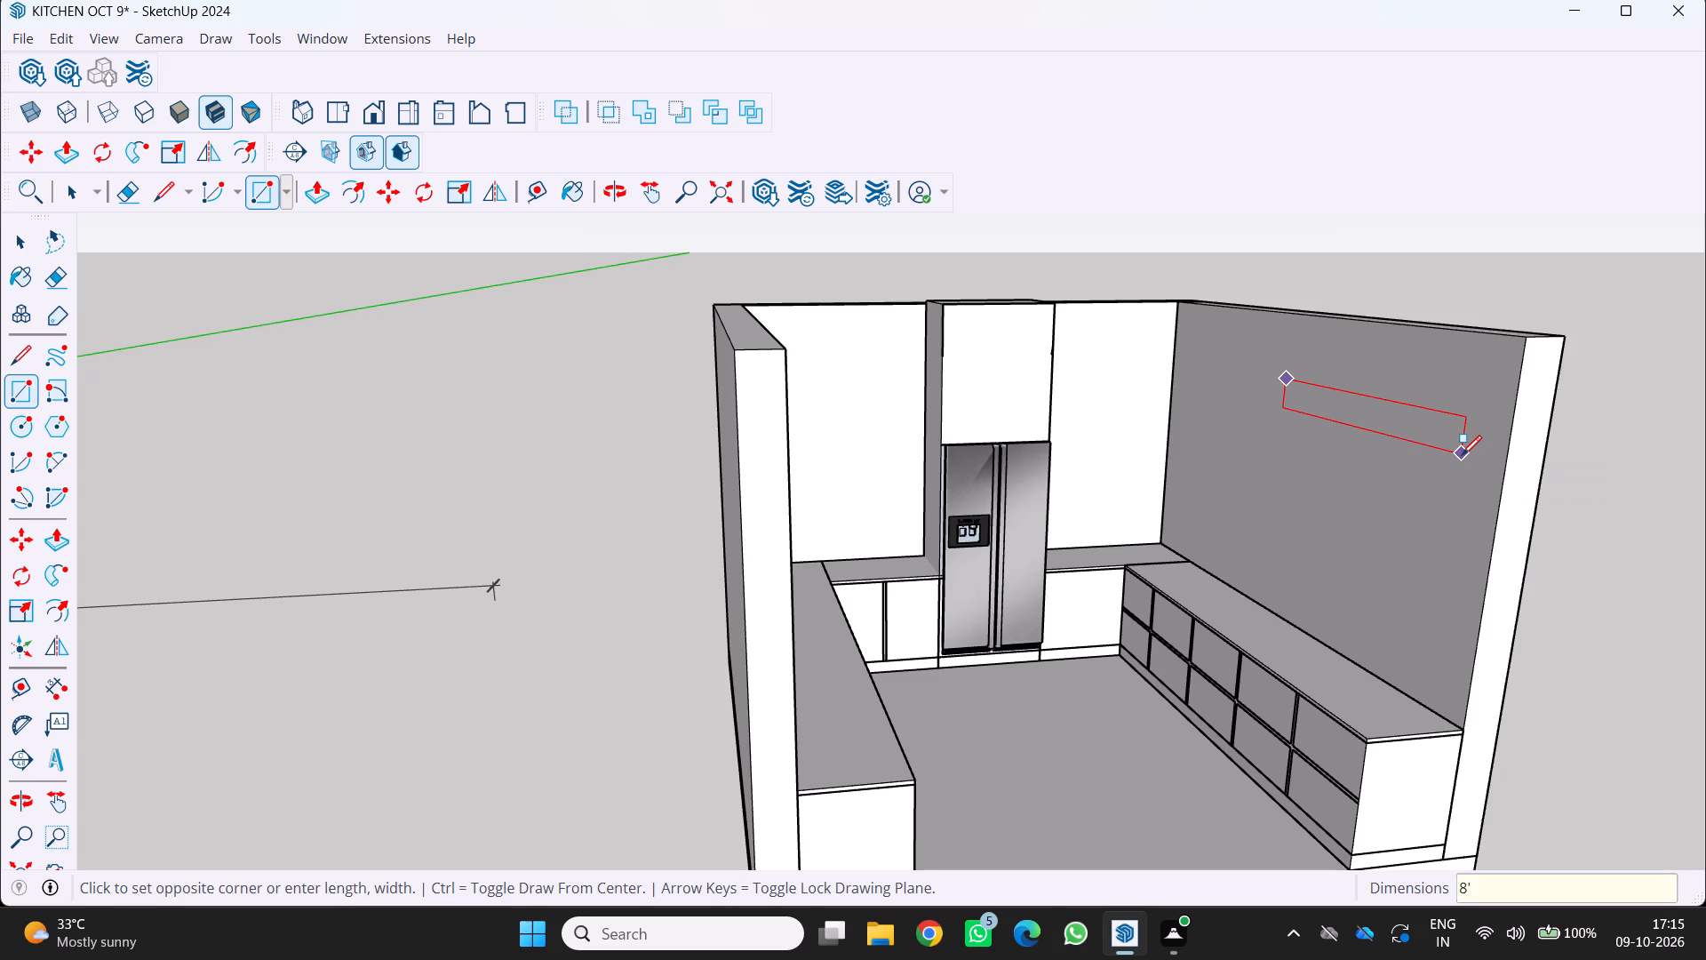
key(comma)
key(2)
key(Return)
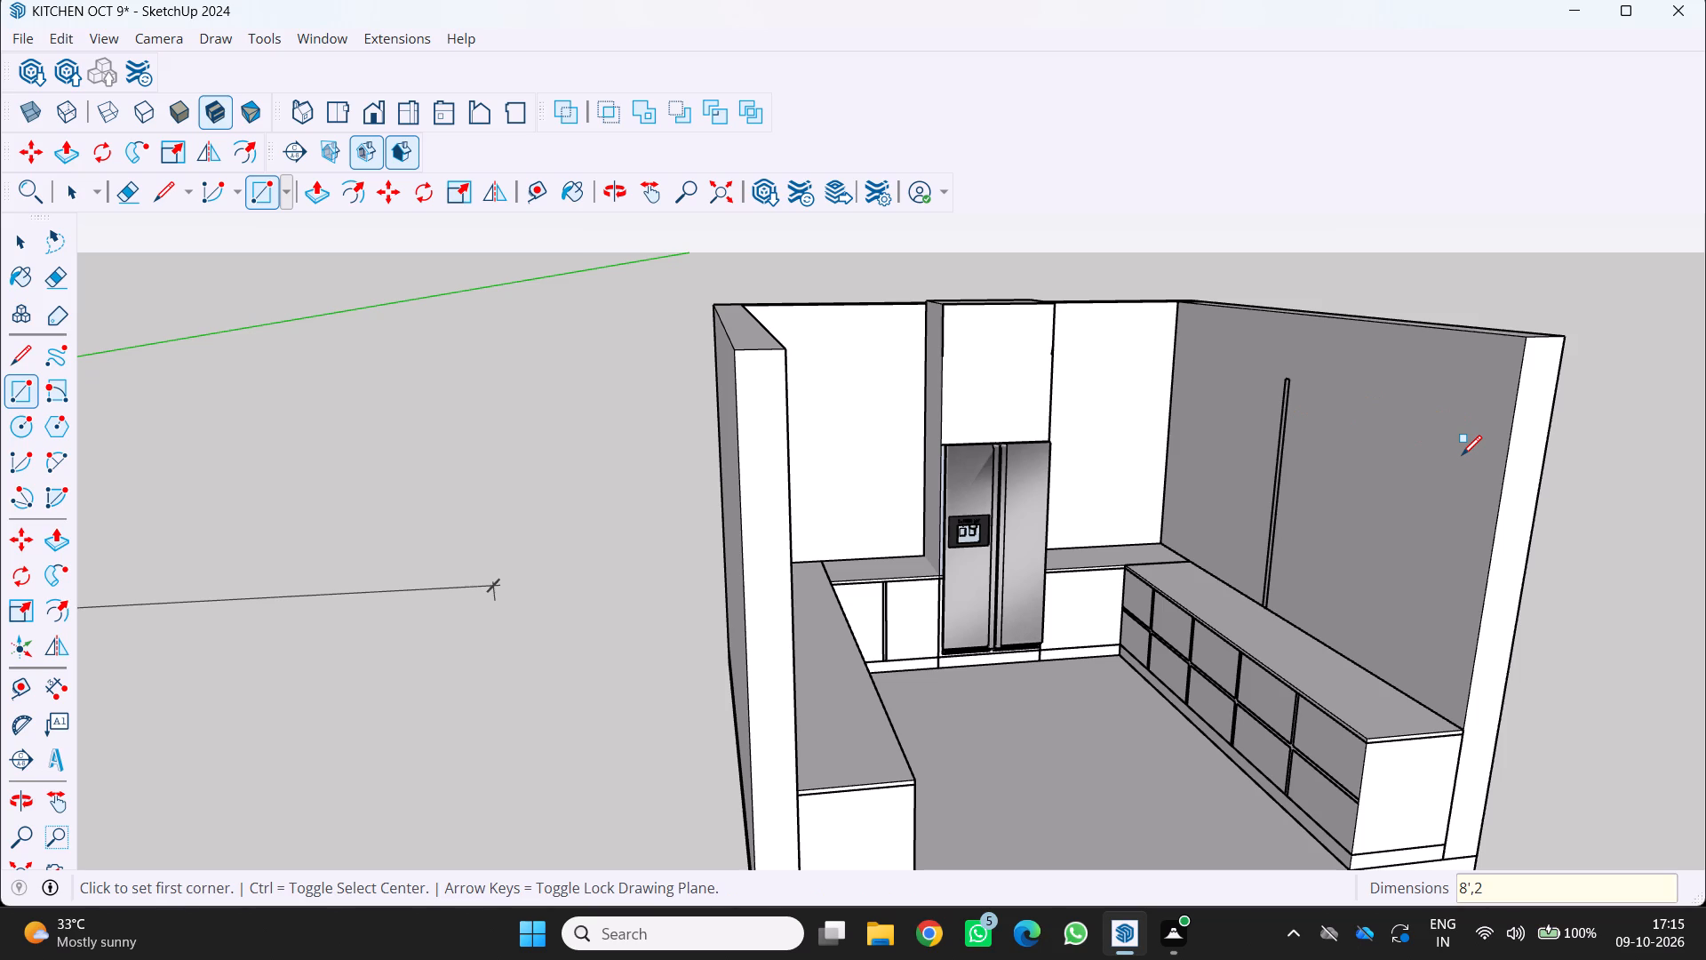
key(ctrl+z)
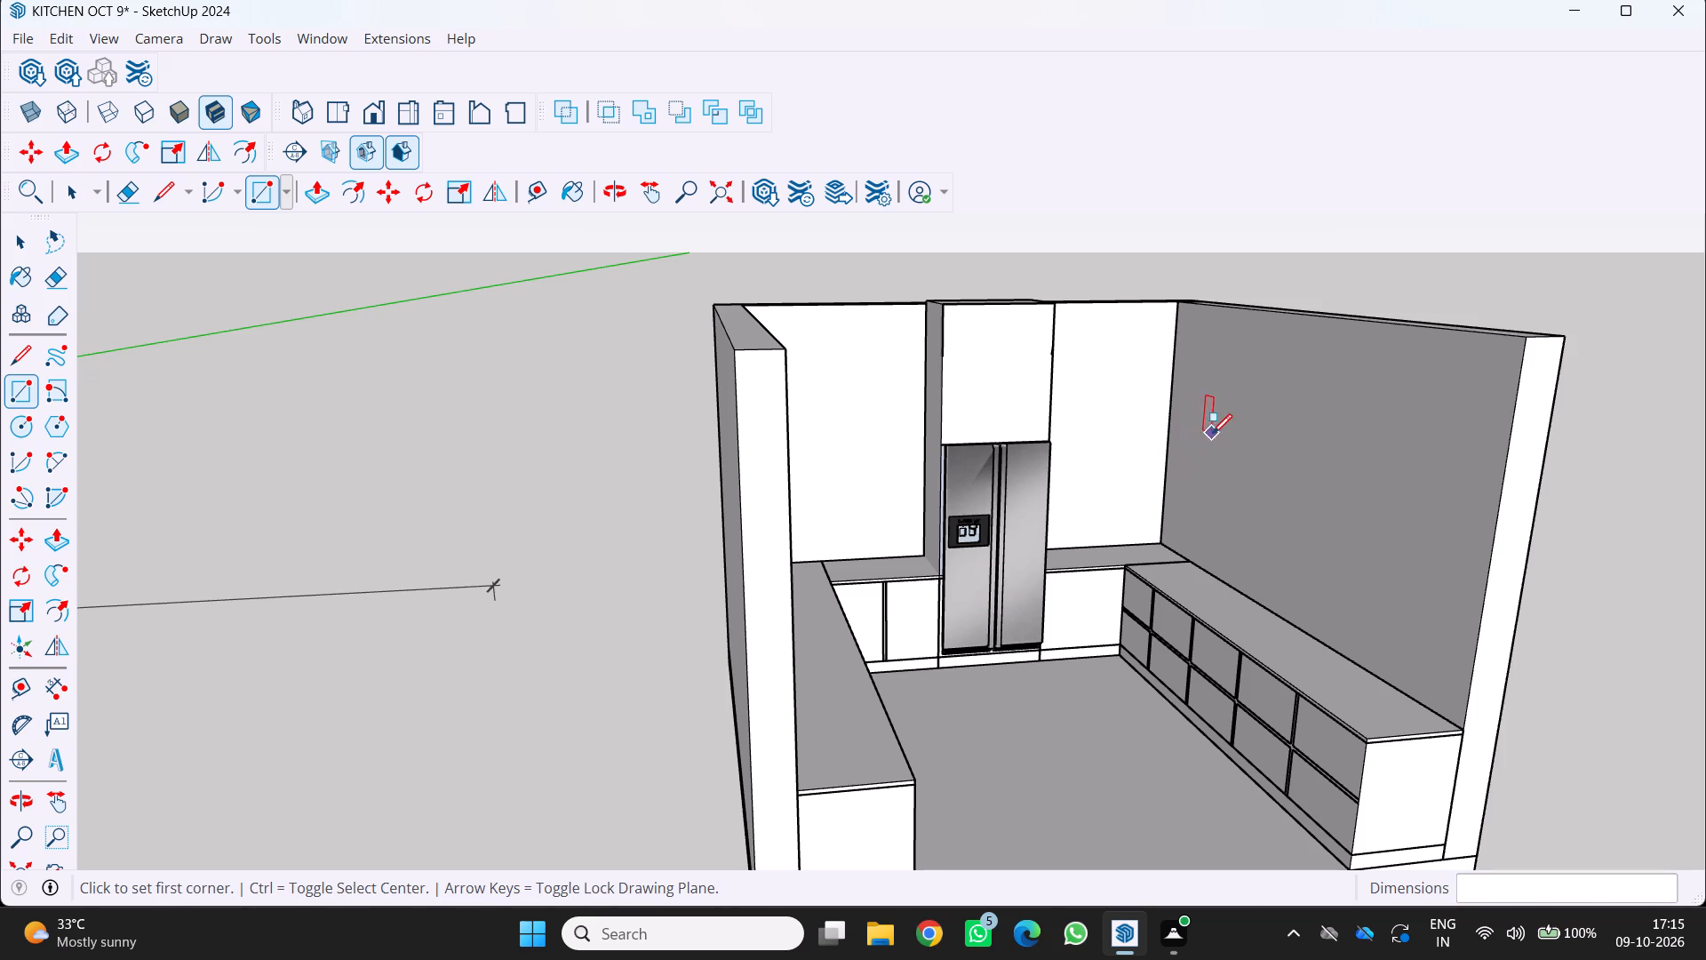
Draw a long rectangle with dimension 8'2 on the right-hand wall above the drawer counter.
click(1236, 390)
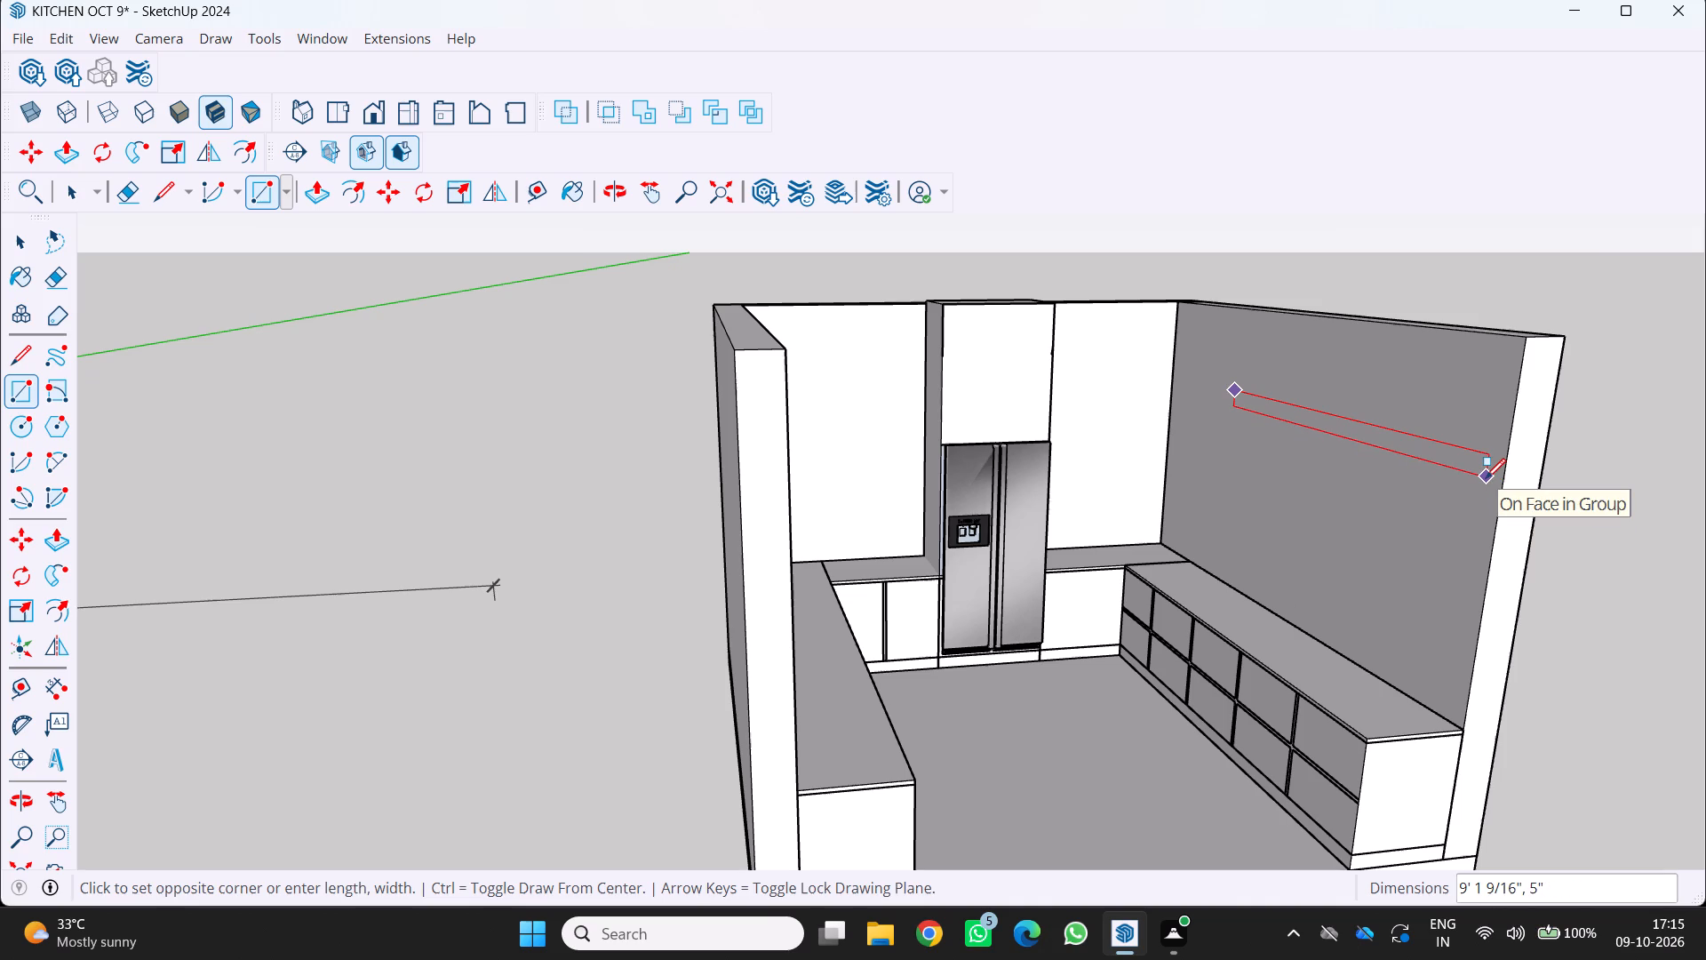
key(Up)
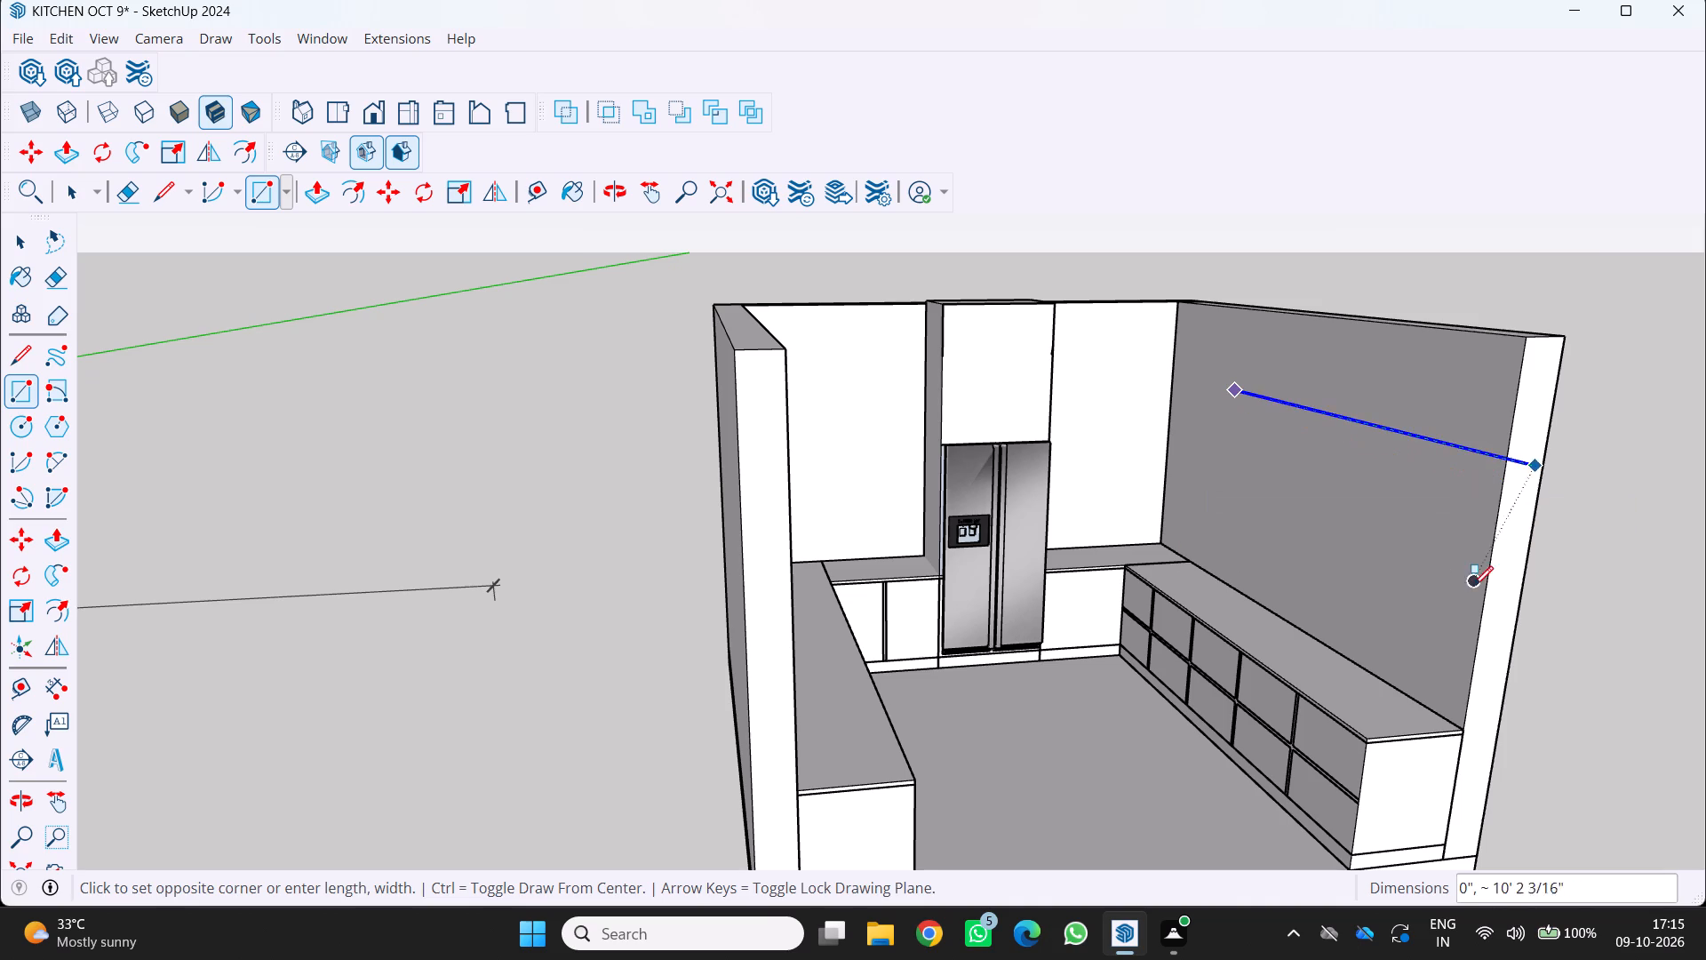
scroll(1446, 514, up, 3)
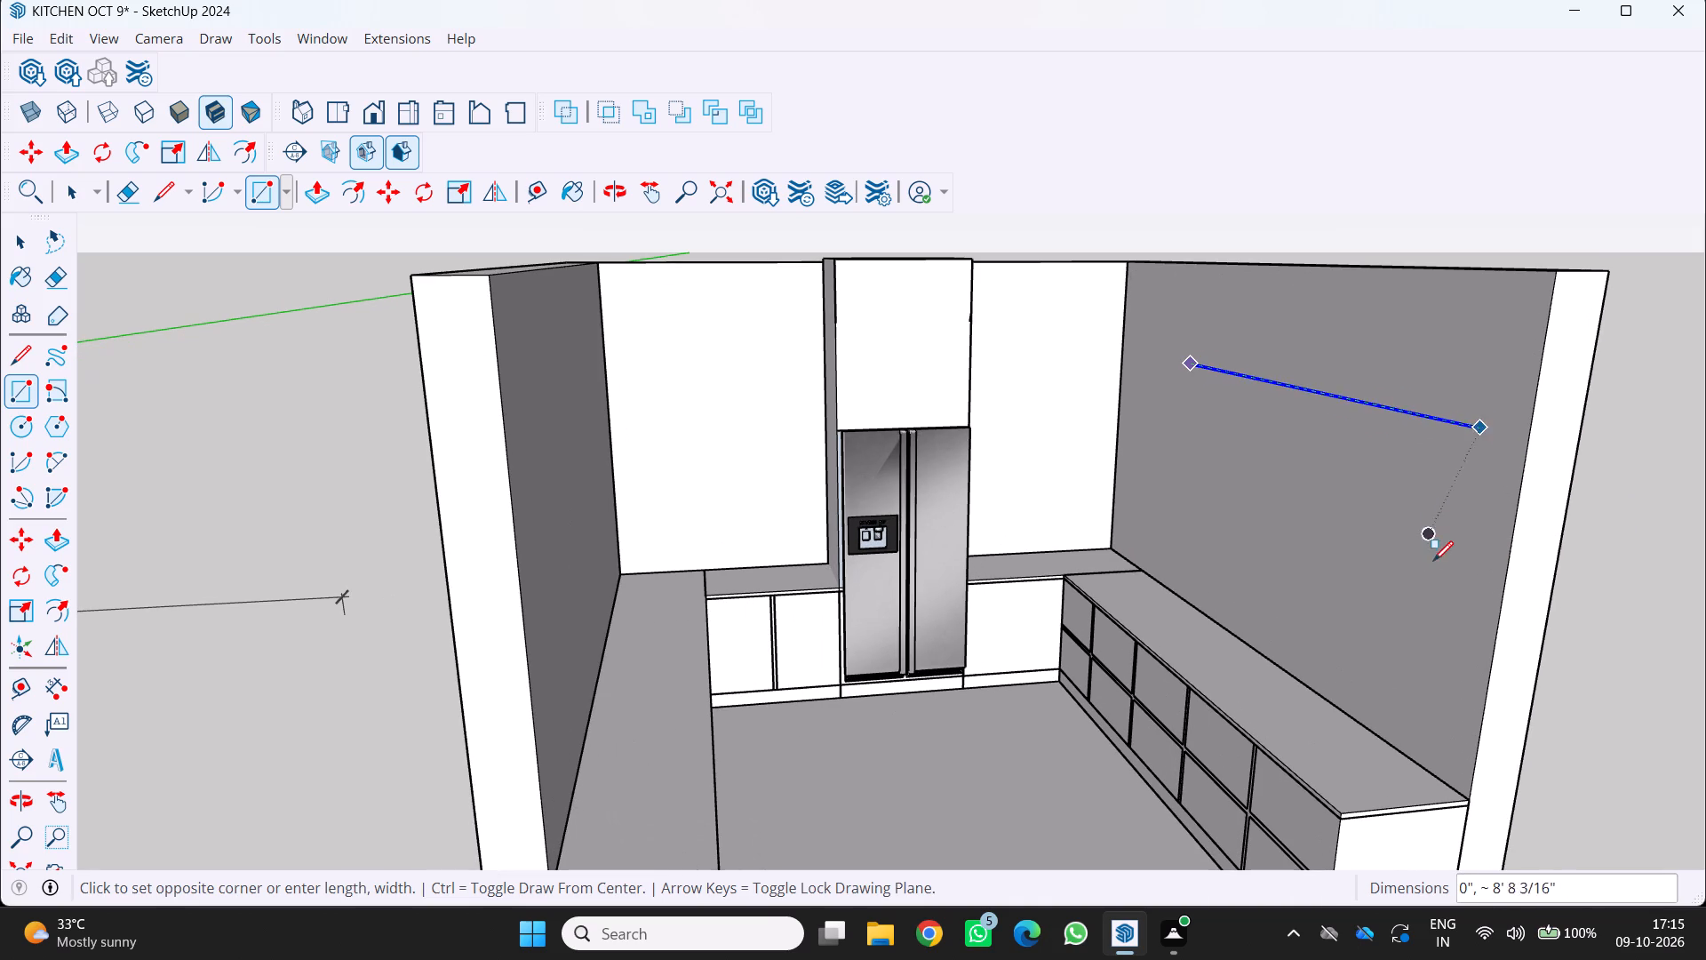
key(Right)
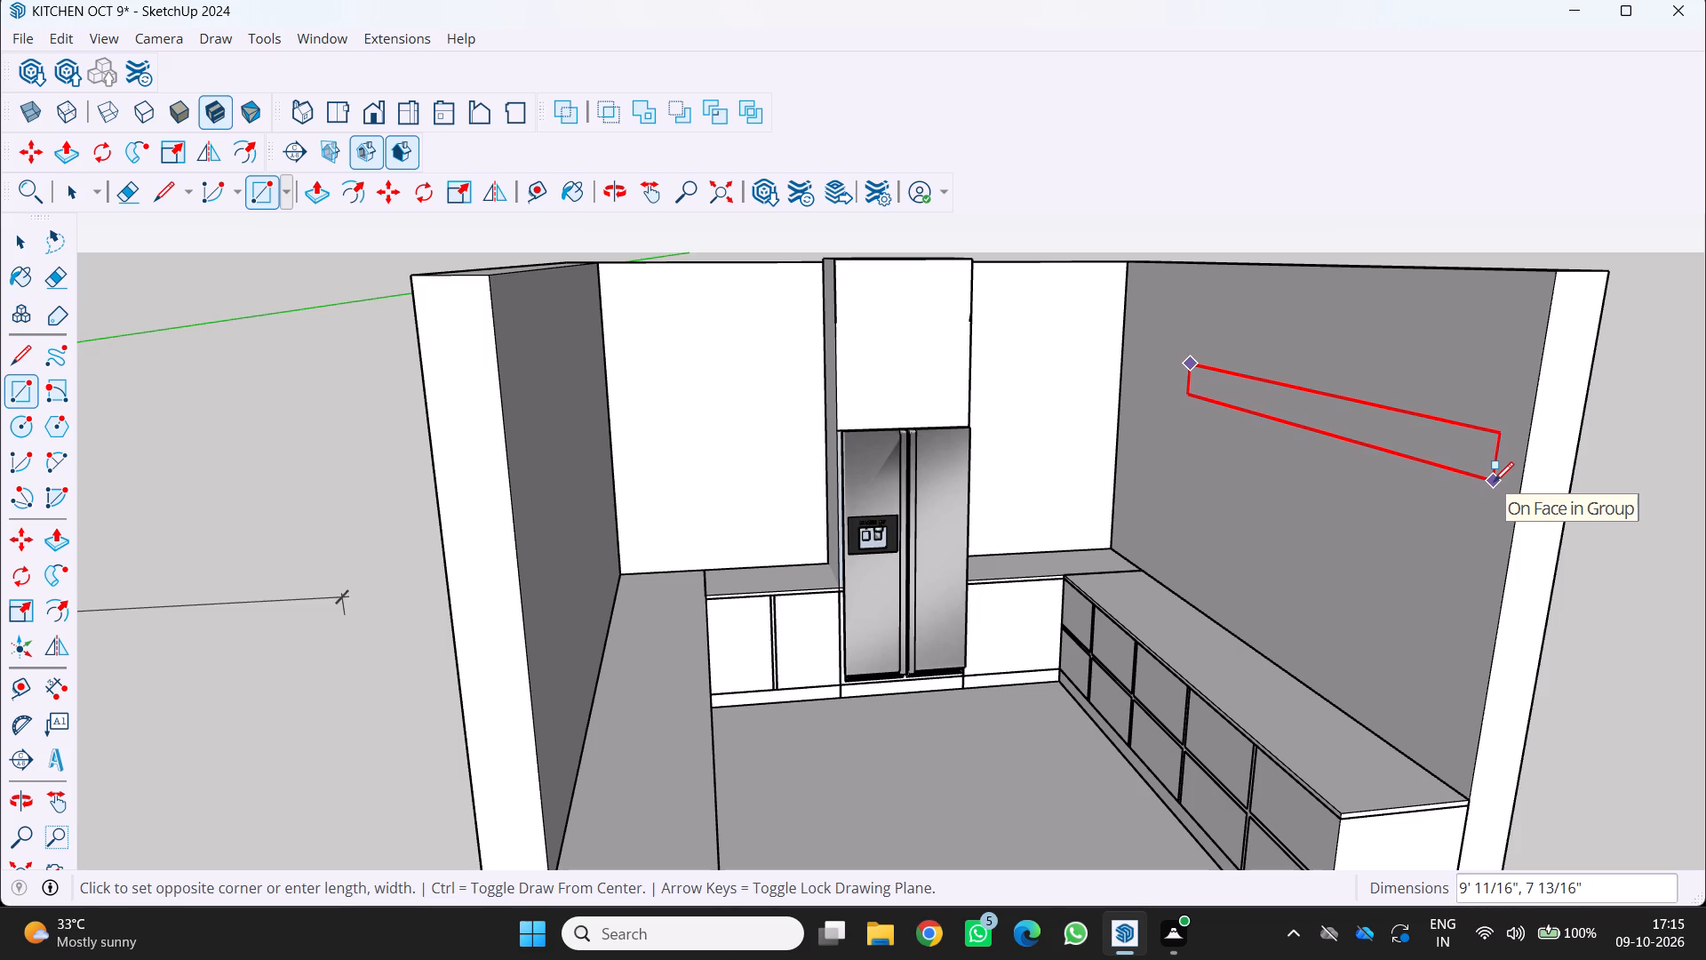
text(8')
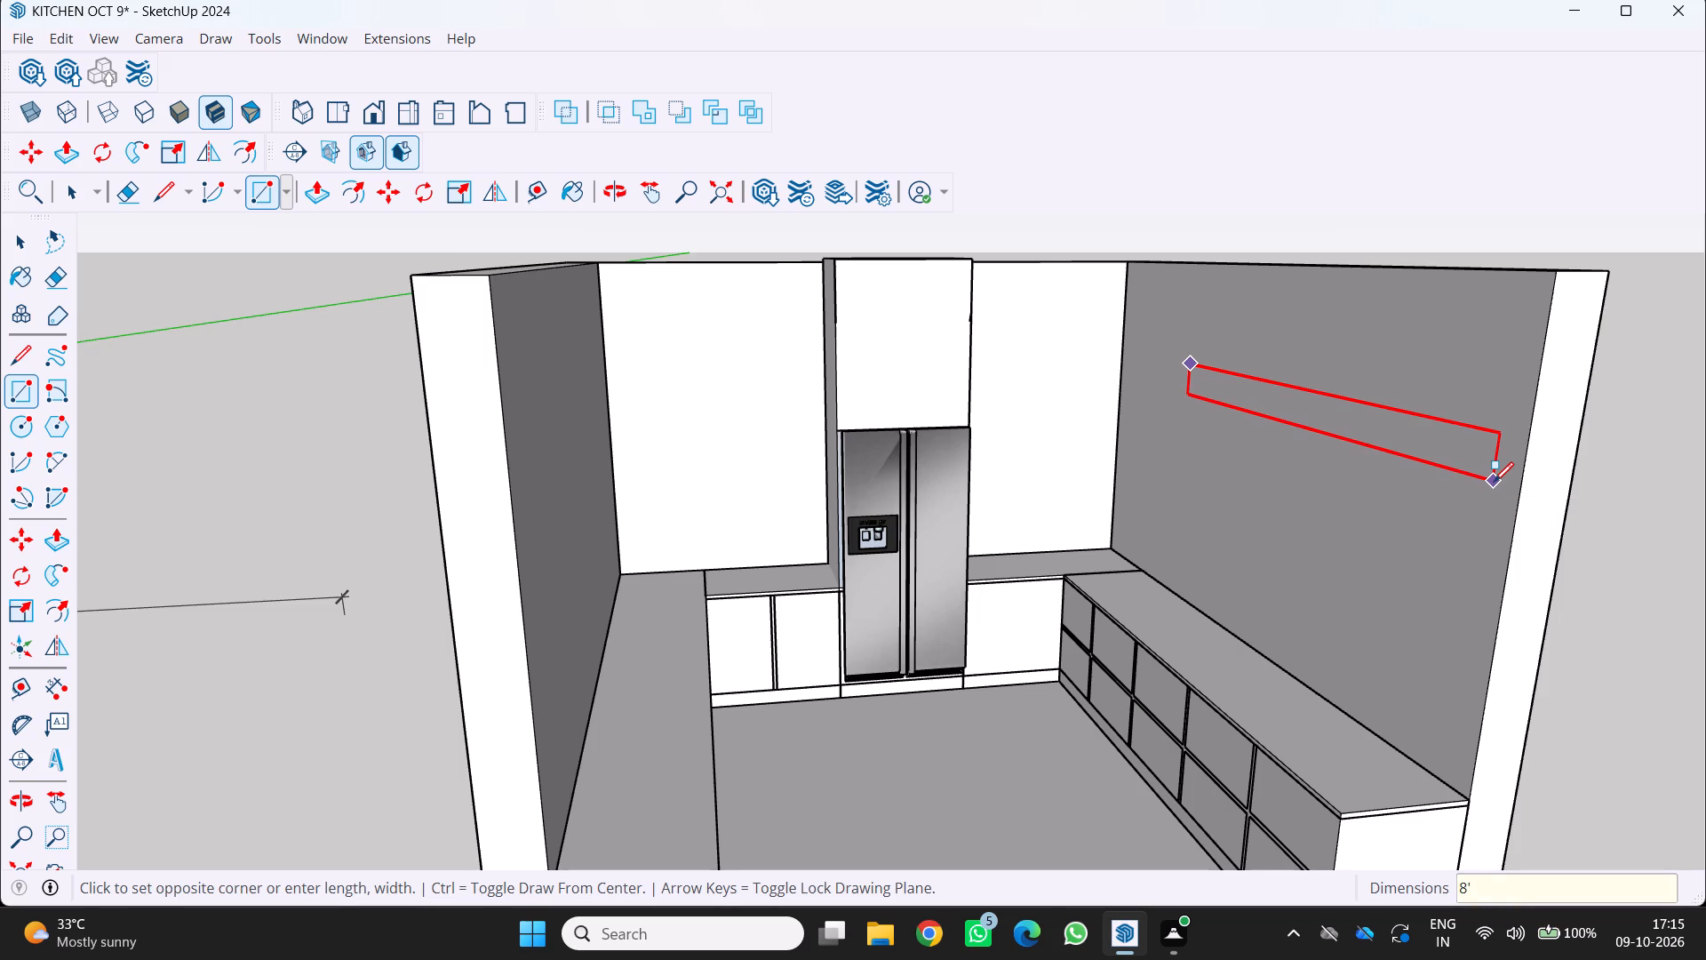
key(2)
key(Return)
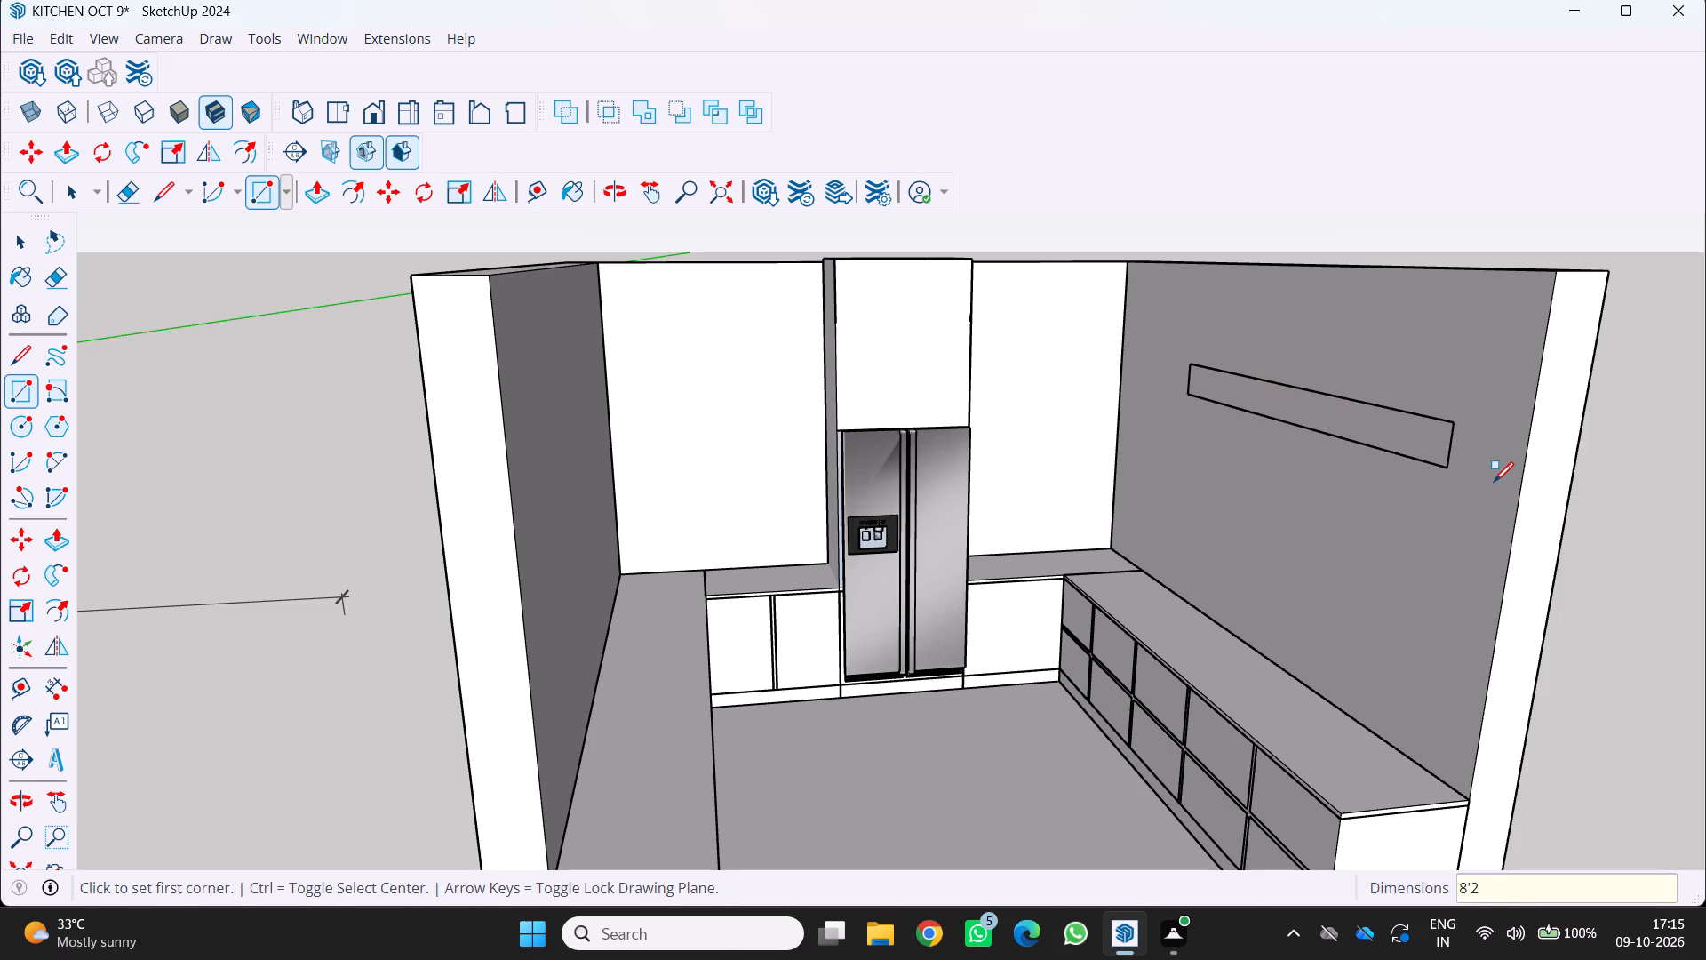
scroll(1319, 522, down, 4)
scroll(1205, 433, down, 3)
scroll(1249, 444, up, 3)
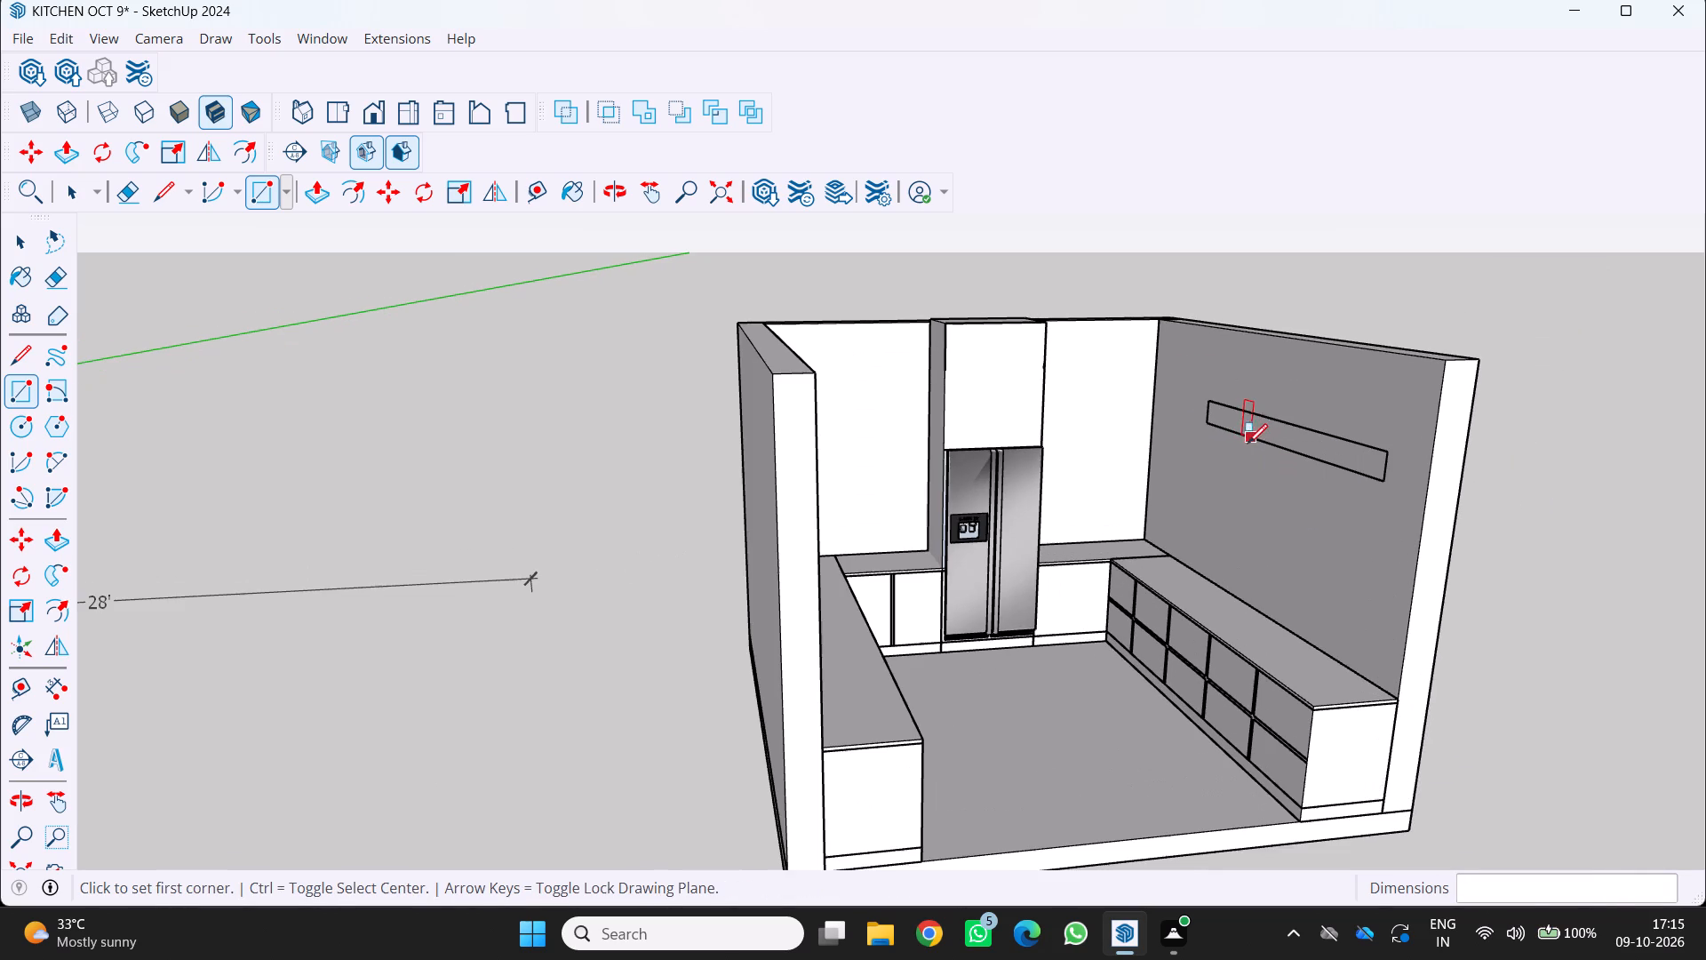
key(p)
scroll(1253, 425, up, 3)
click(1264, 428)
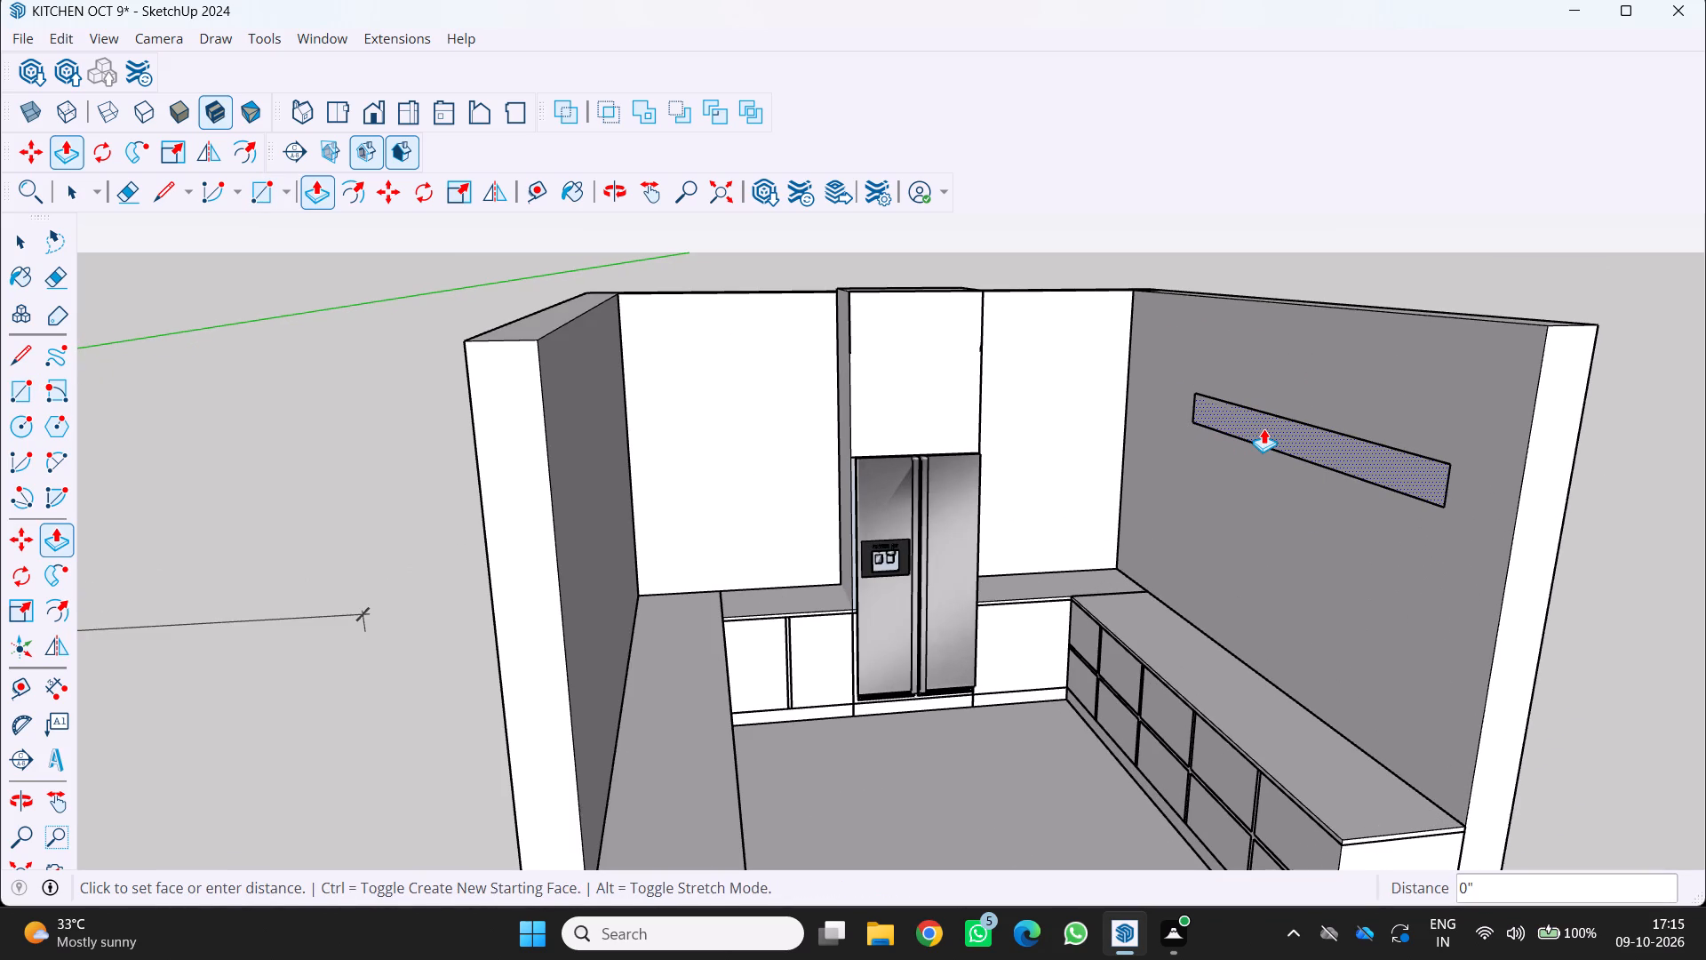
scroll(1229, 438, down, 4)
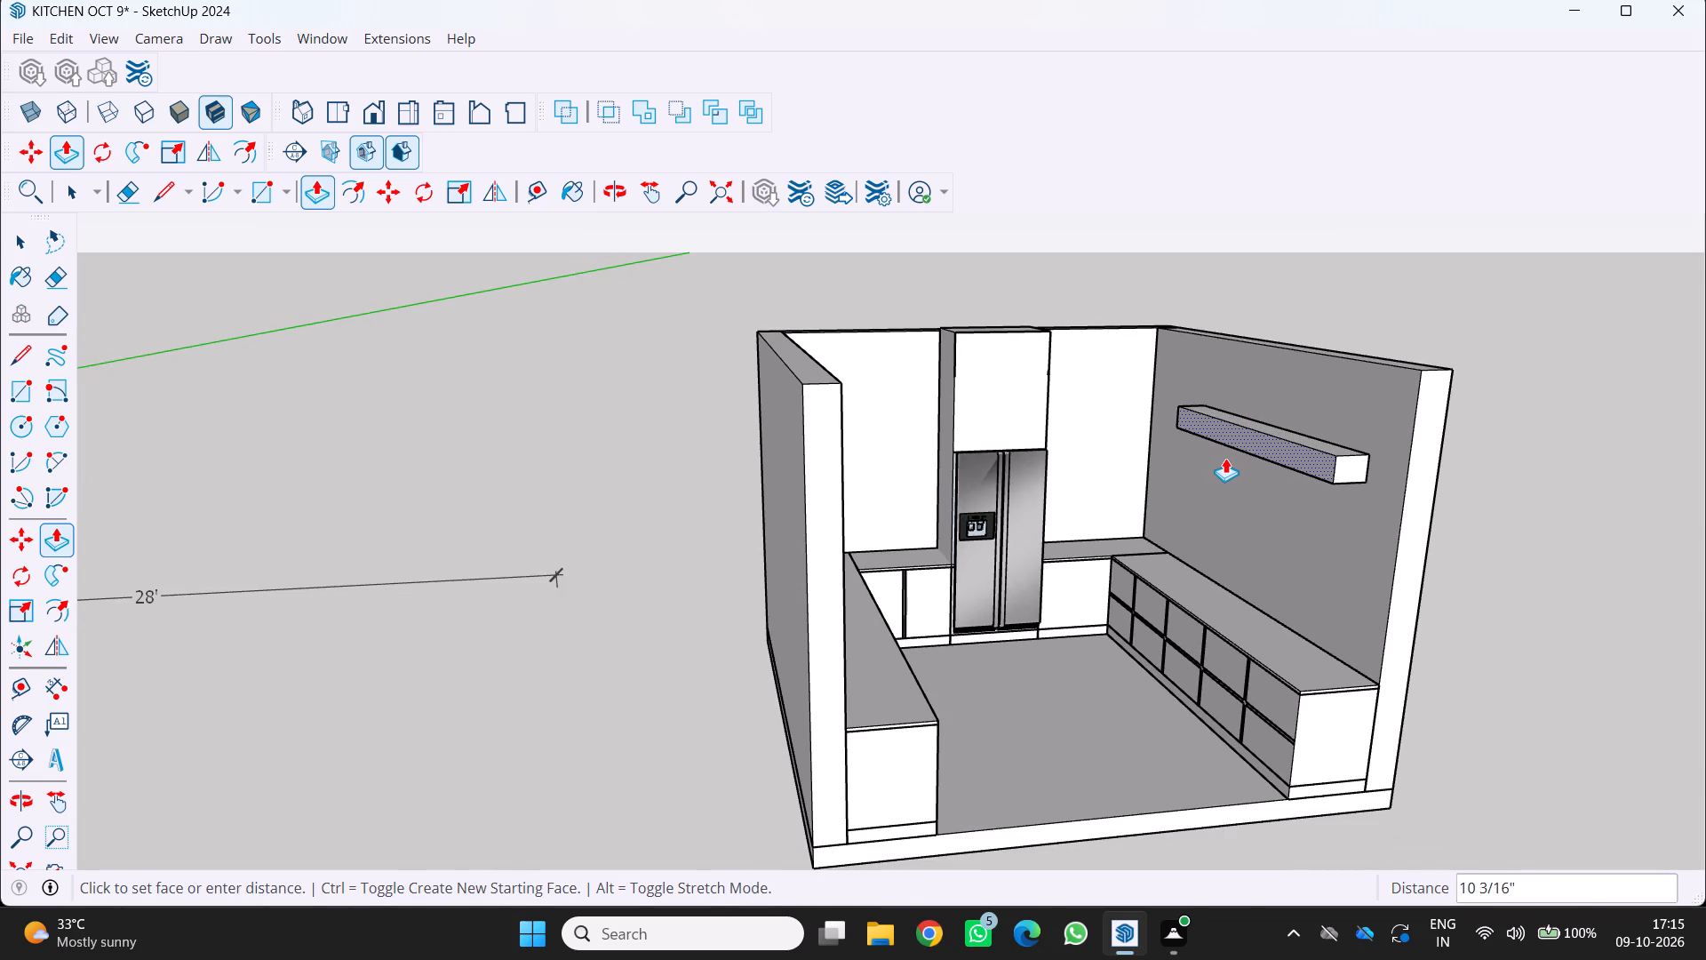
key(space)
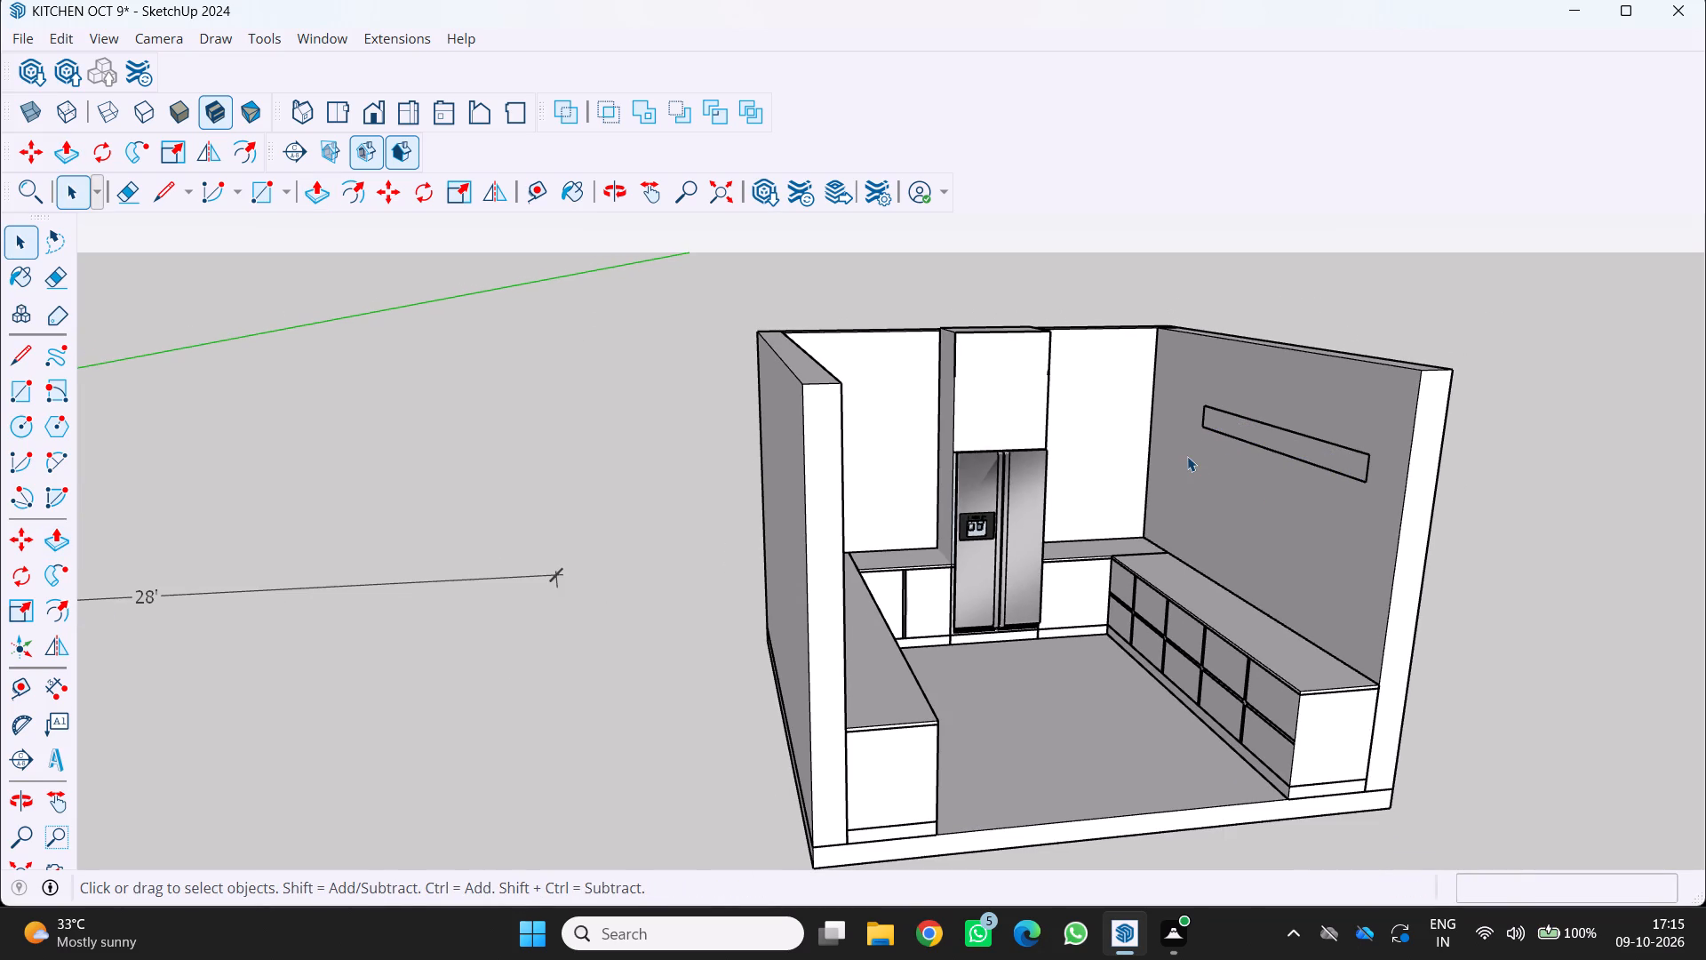
Draw a thin rectangle with dimensions 8',2 on the right-hand wall, below the existing rectangle.
key(r)
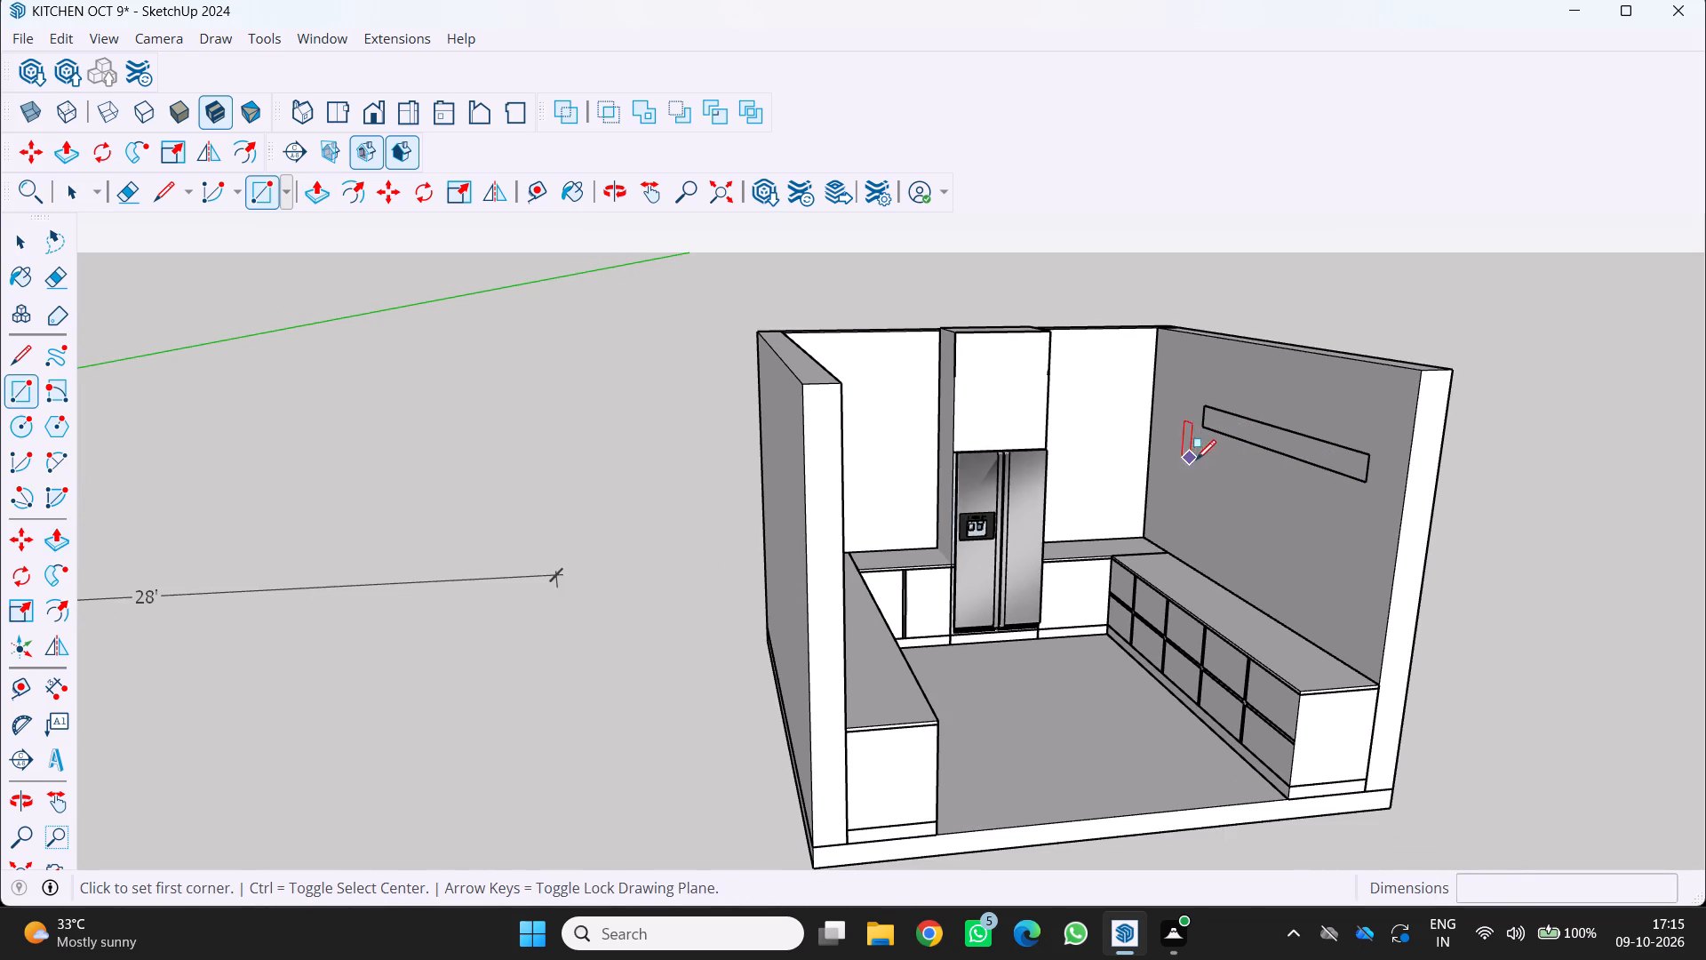
click(1202, 464)
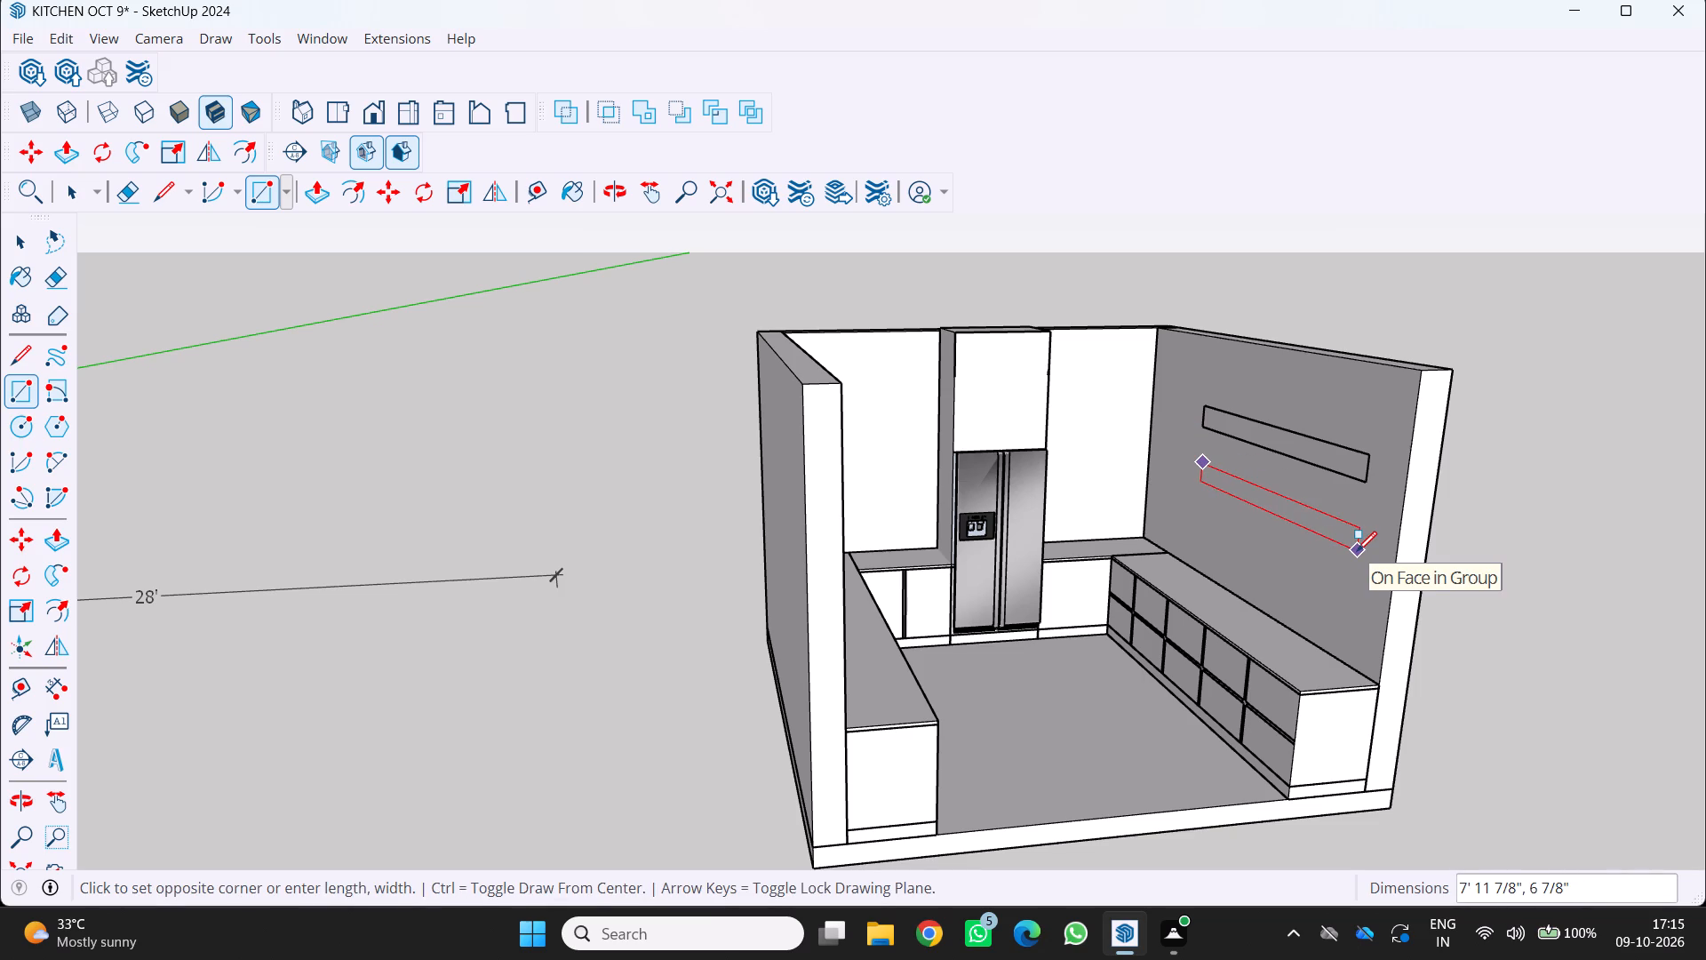
text(8',2)
key(Return)
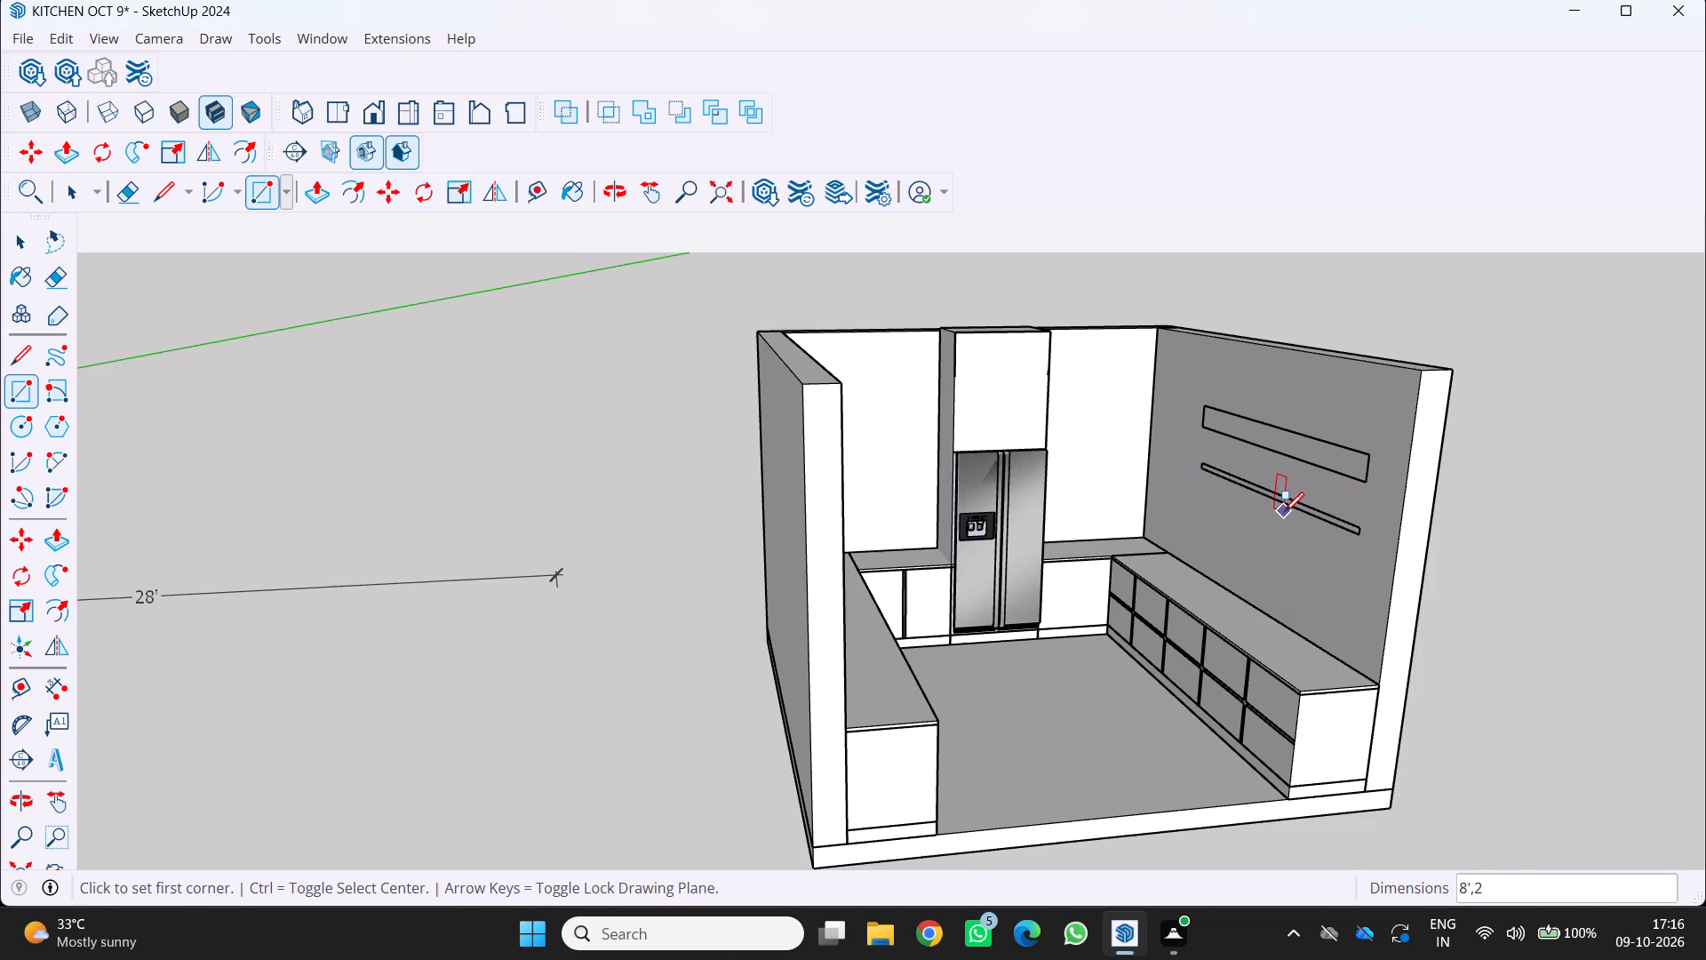
Push/Pull the thin rectangle out from the right-hand wall by about 1' 2" into a shelf.
key(p)
scroll(1281, 508, up, 7)
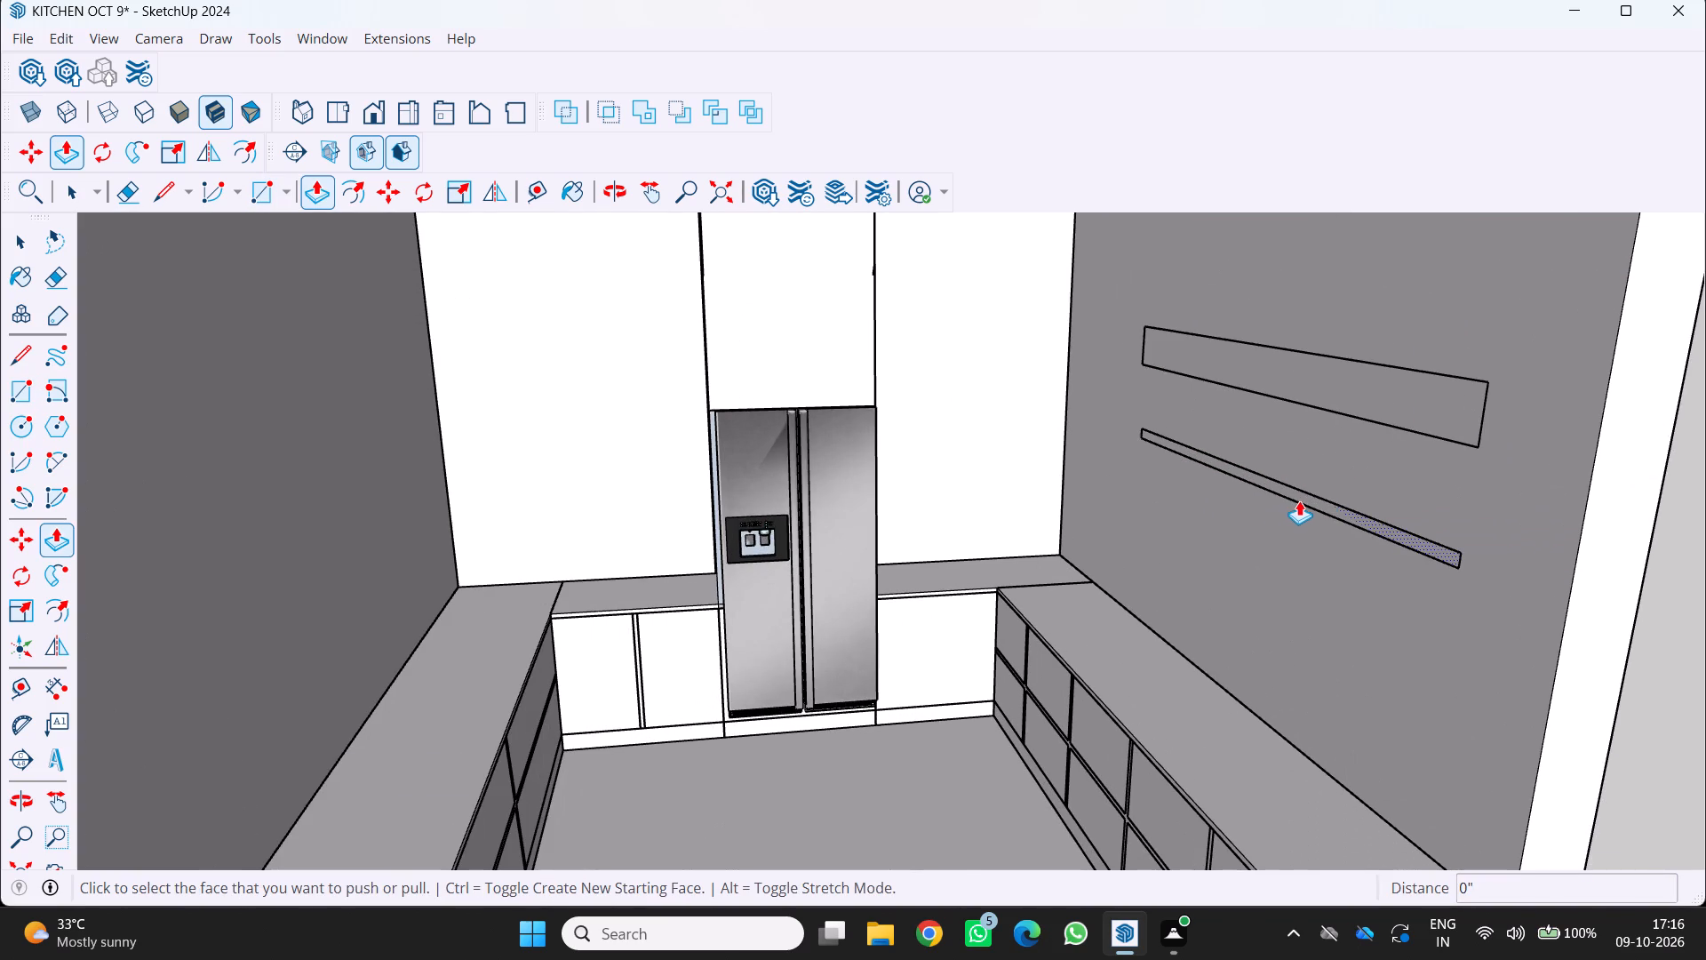
scroll(1324, 495, up, 9)
click(1306, 516)
scroll(1216, 527, down, 4)
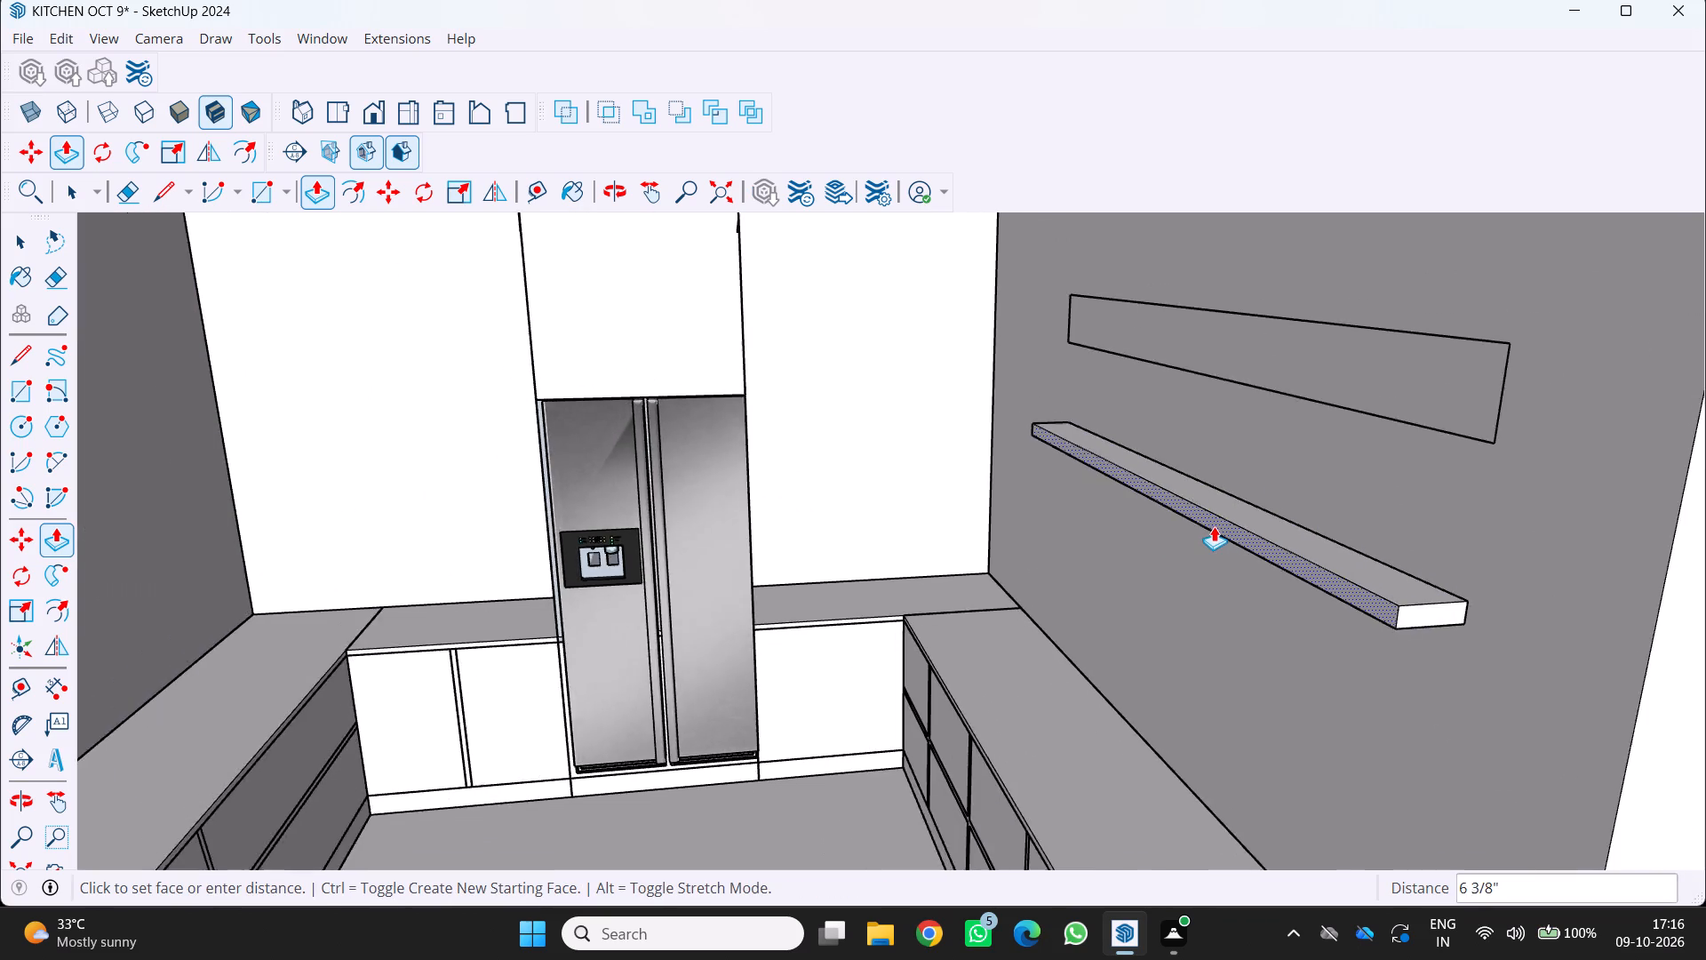
scroll(1214, 526, down, 6)
click(1170, 528)
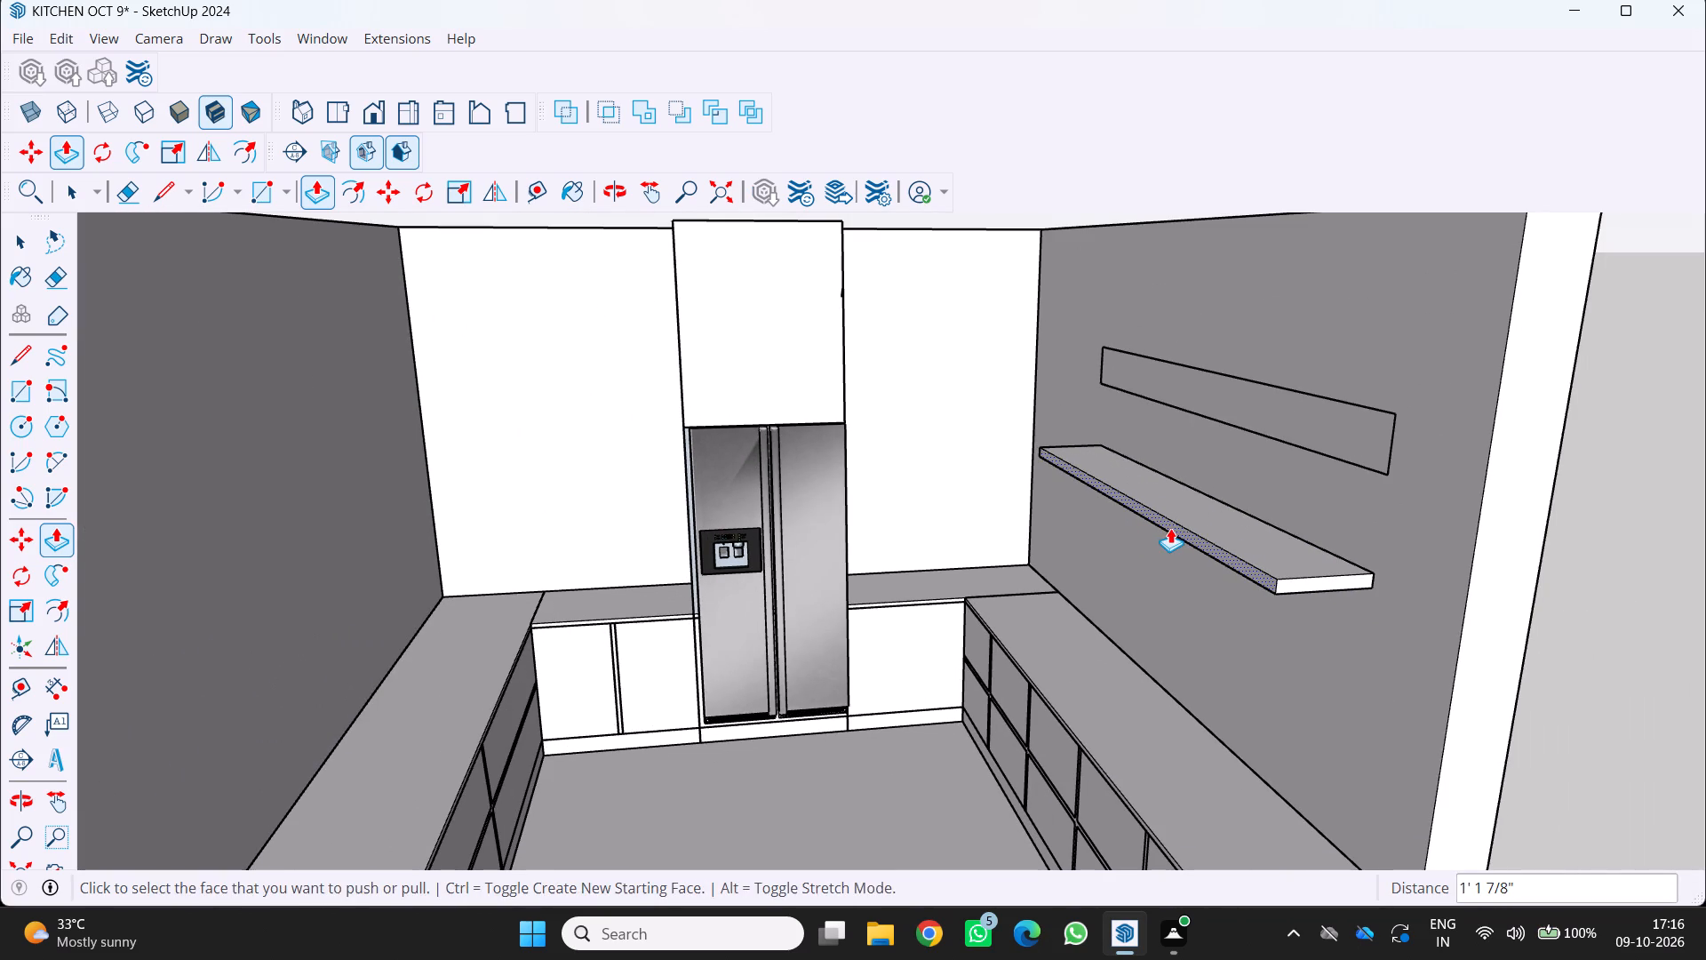
key(space)
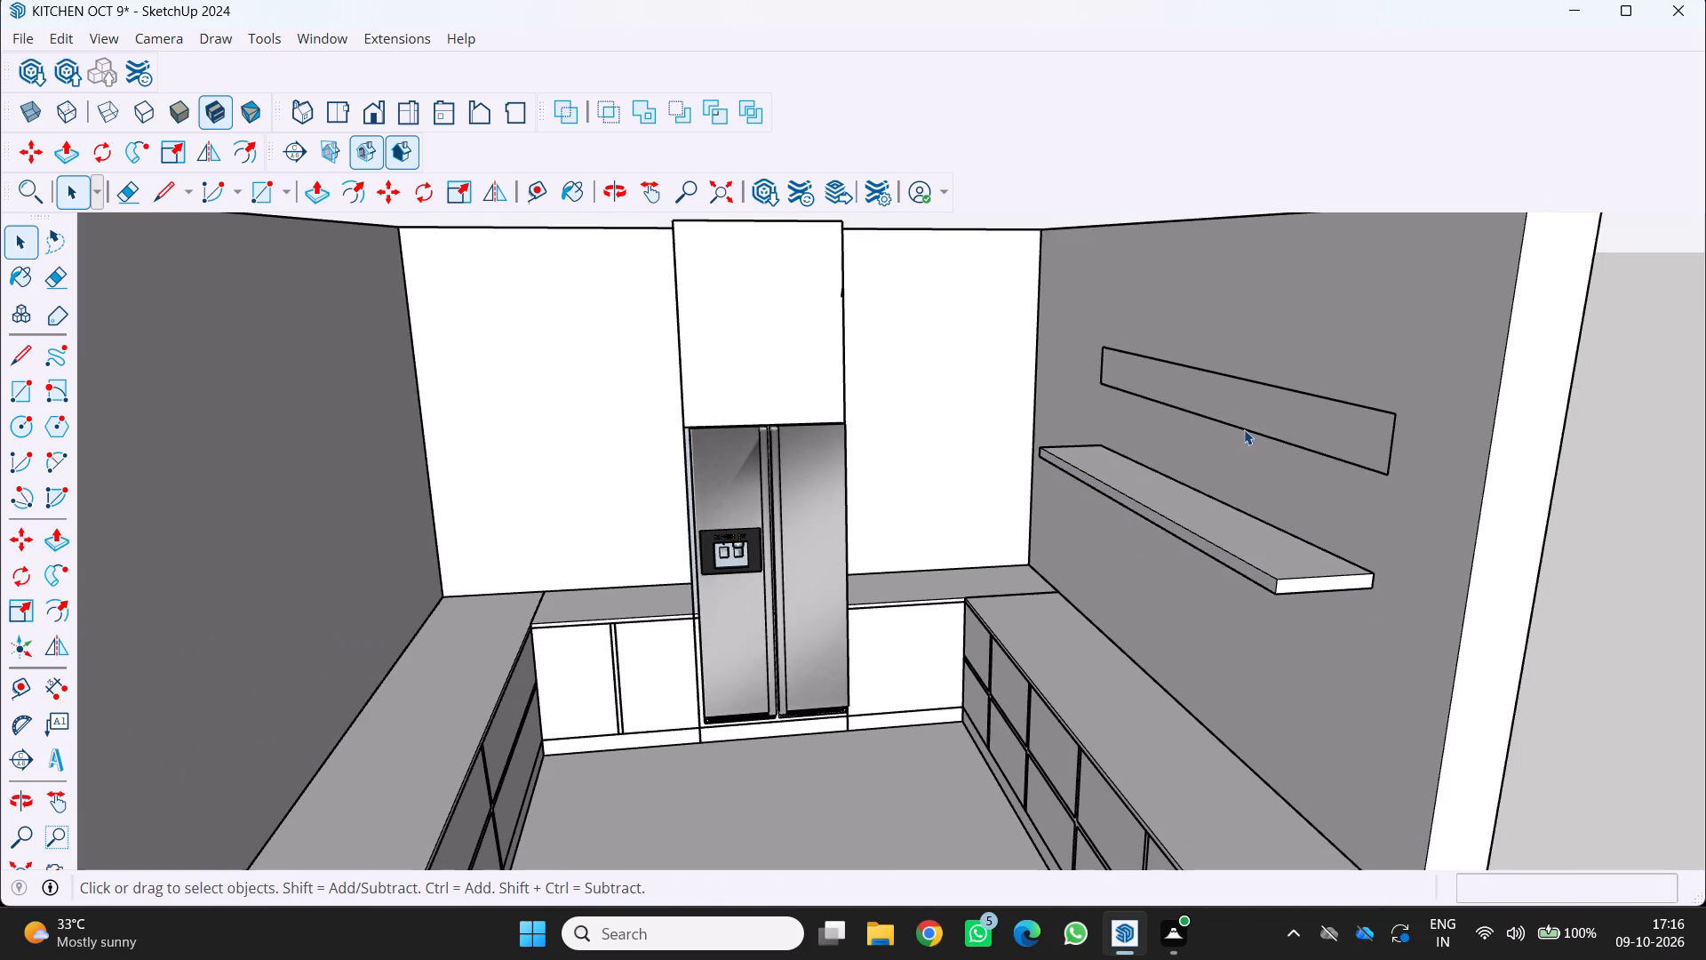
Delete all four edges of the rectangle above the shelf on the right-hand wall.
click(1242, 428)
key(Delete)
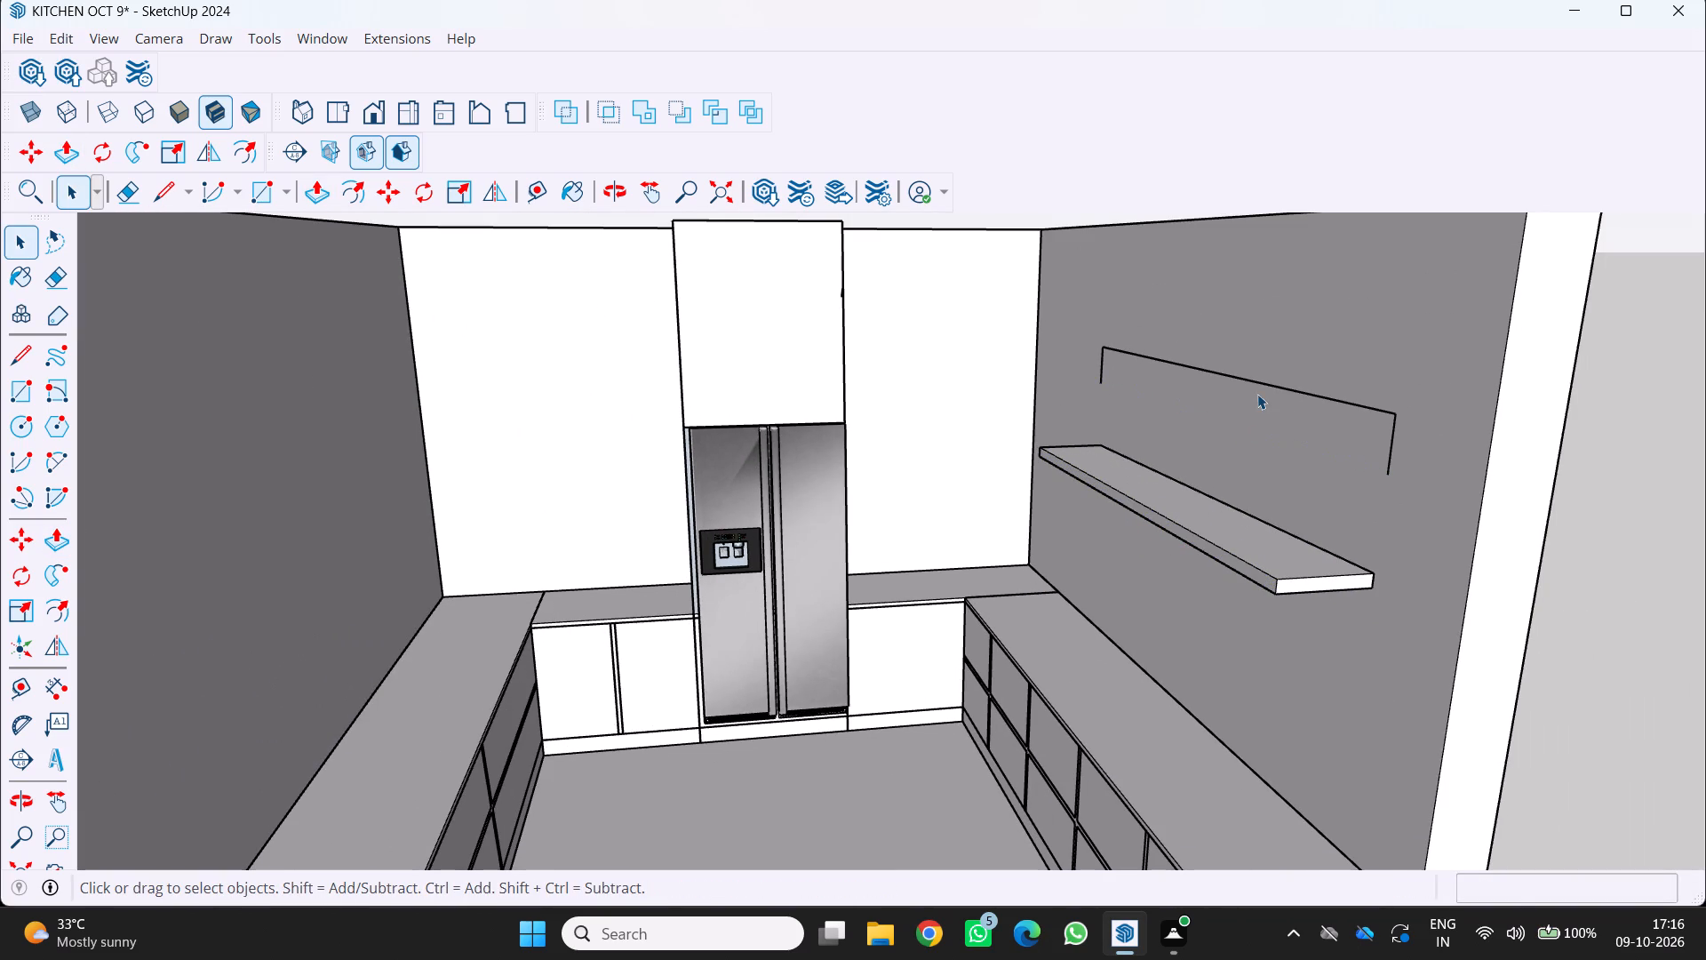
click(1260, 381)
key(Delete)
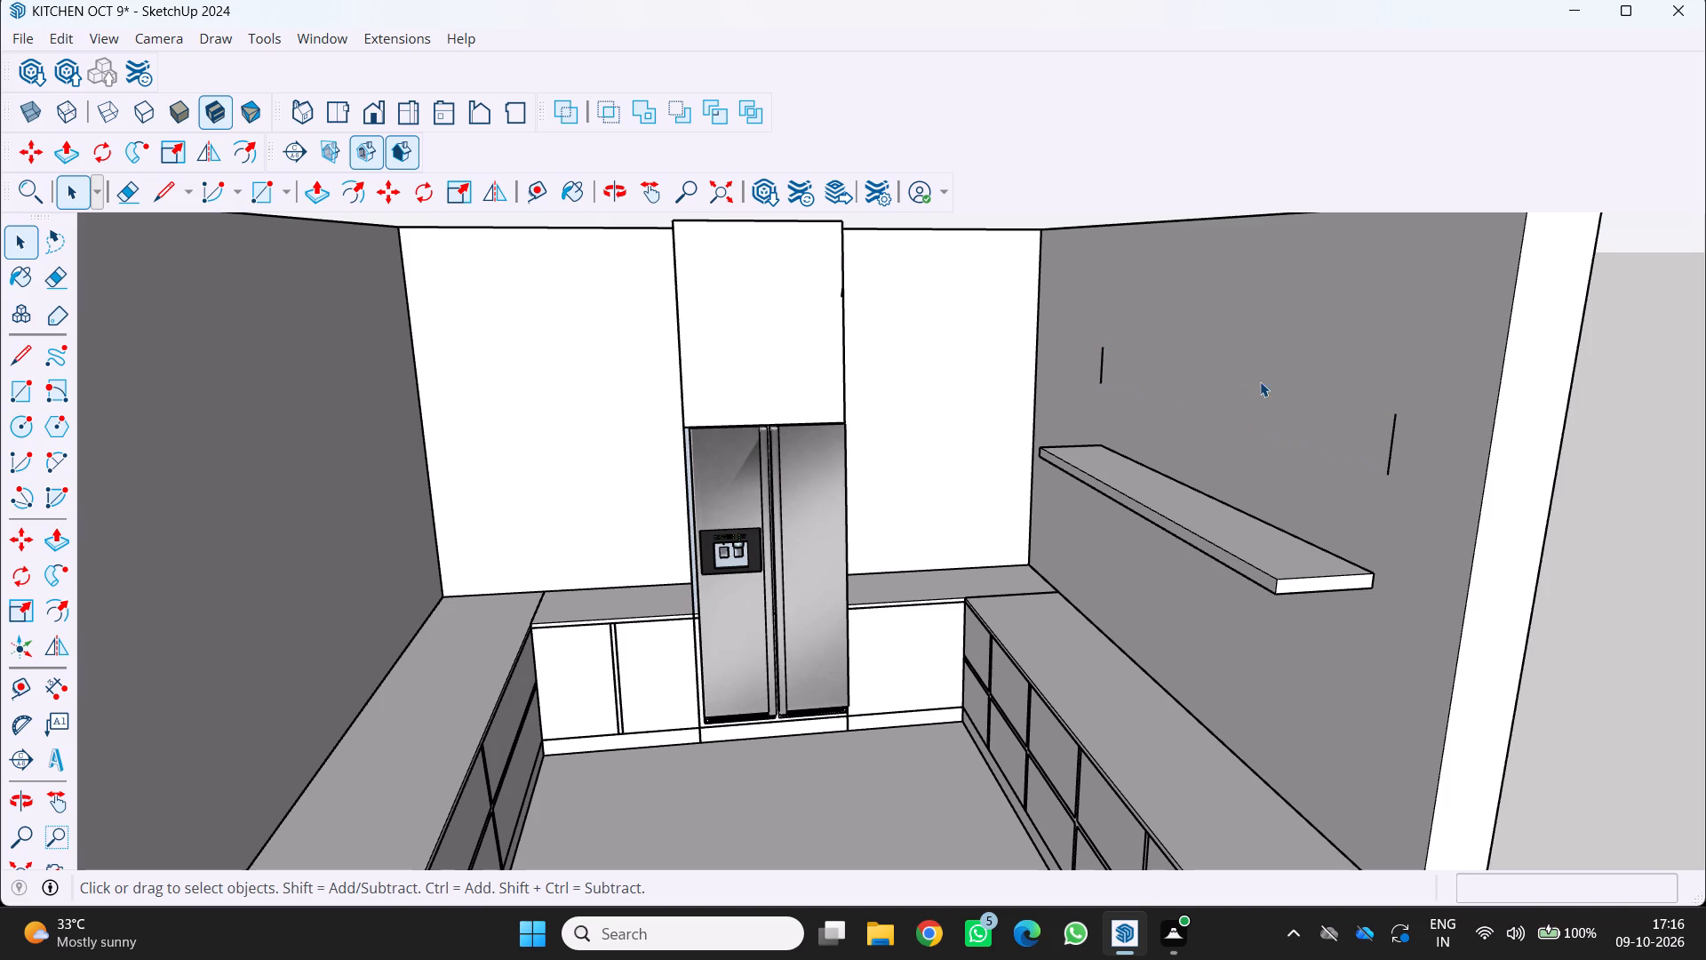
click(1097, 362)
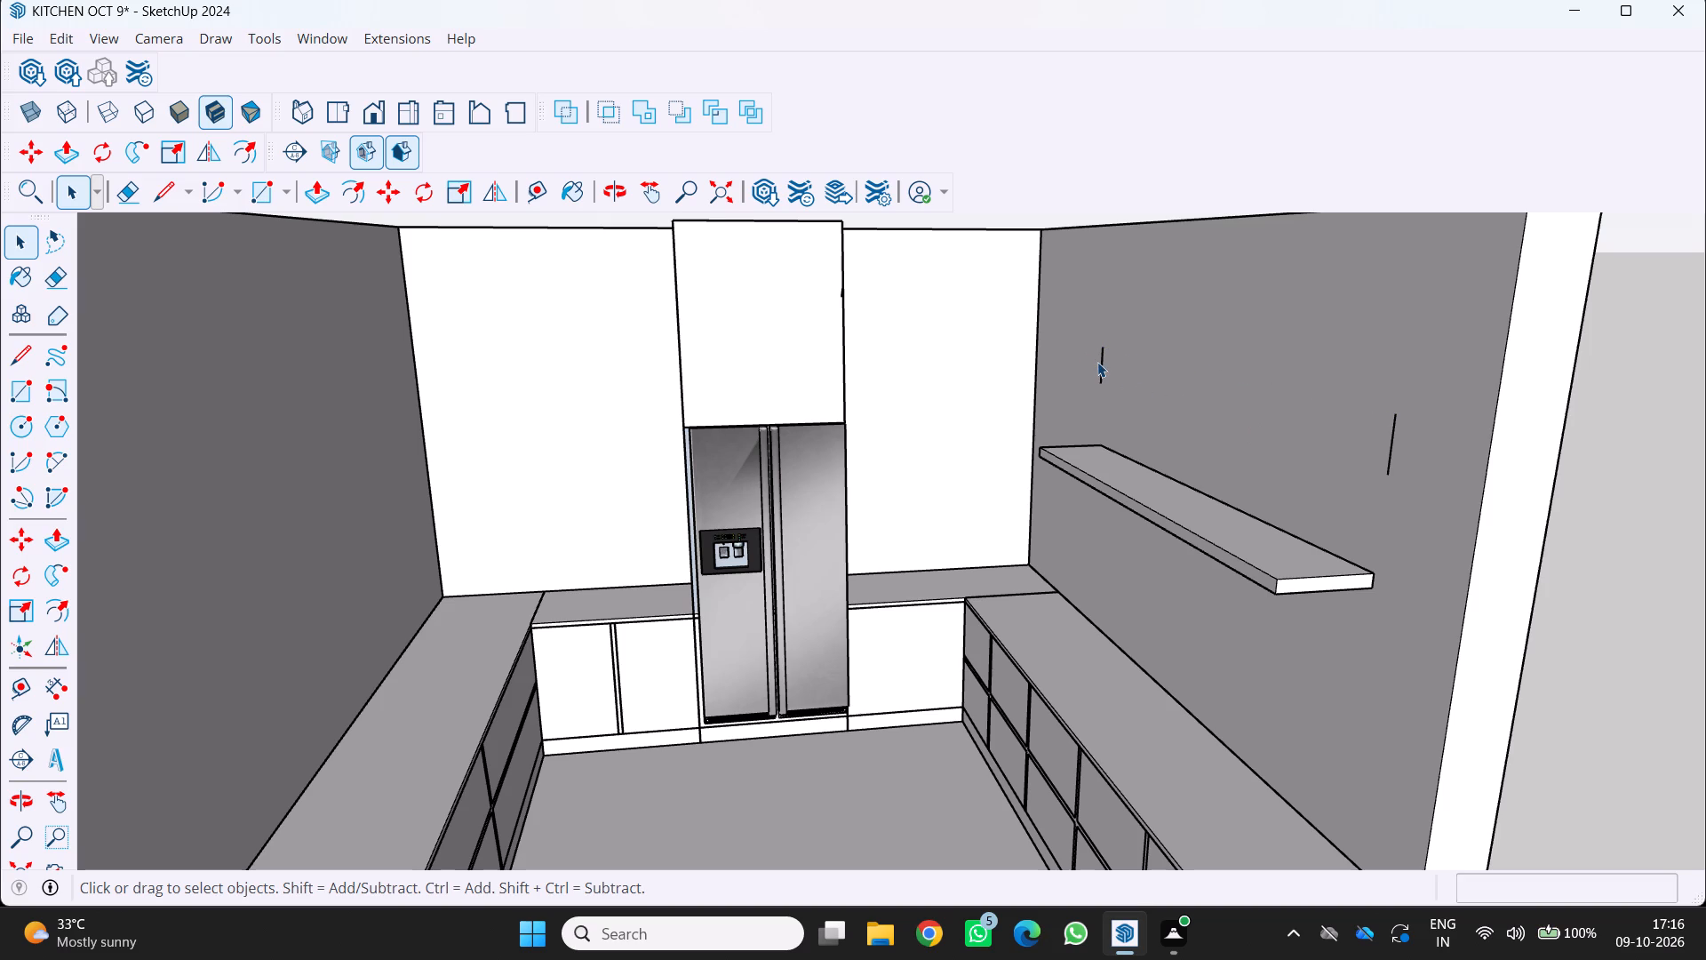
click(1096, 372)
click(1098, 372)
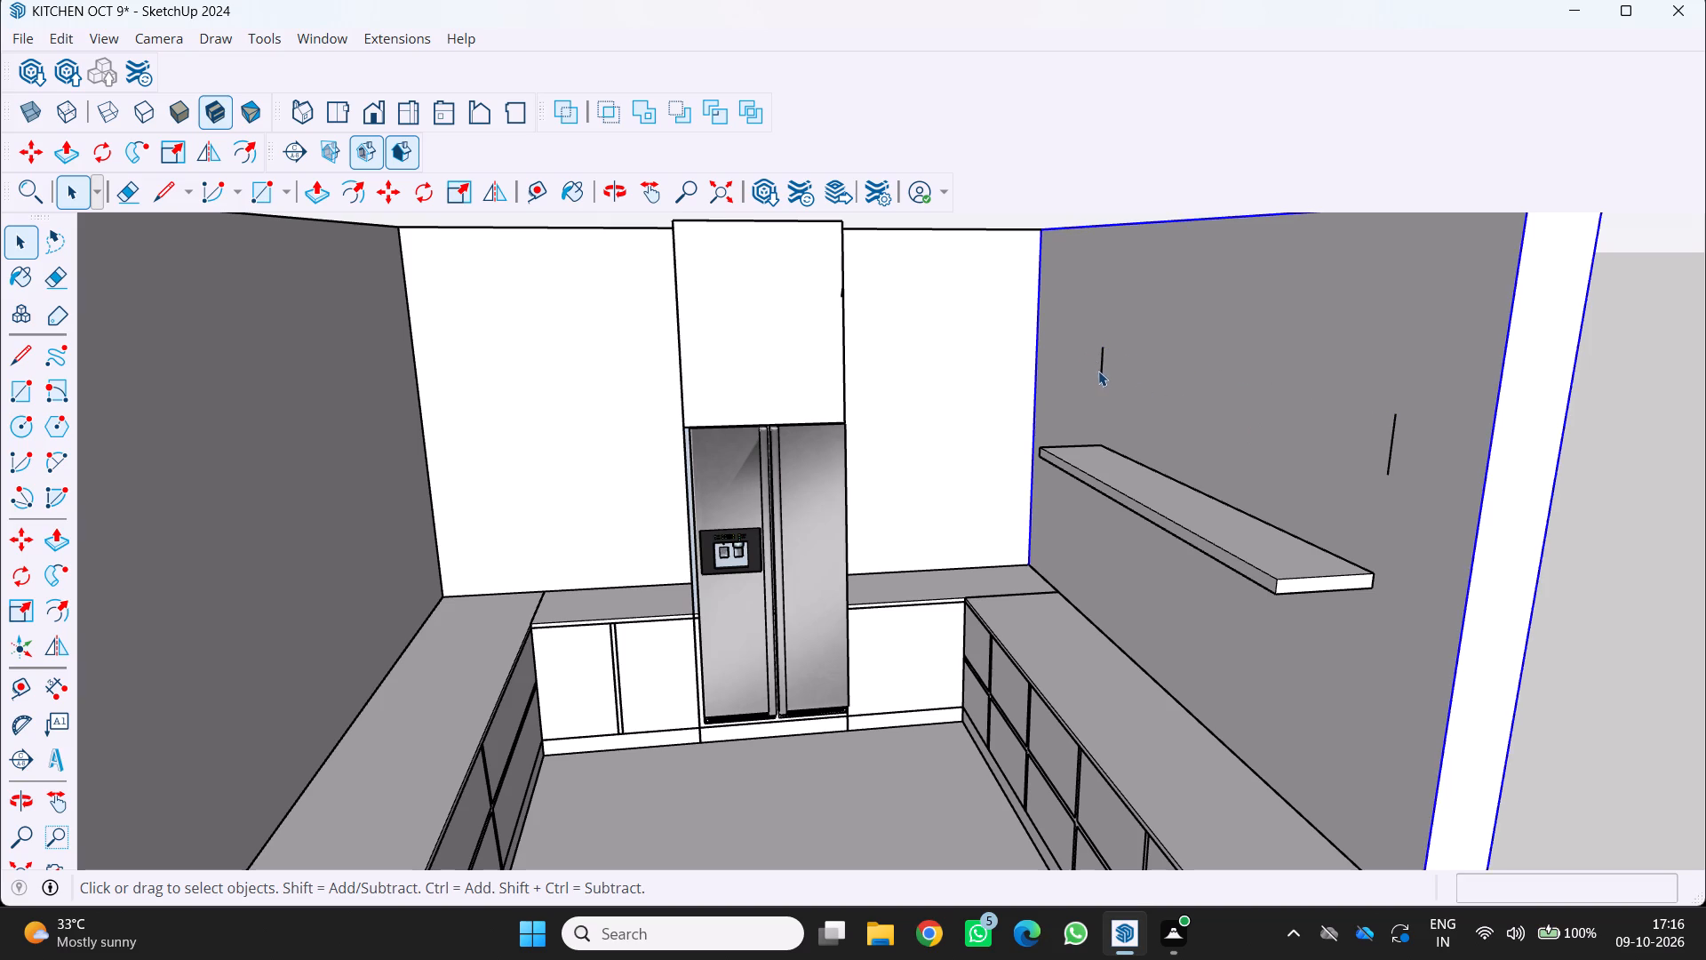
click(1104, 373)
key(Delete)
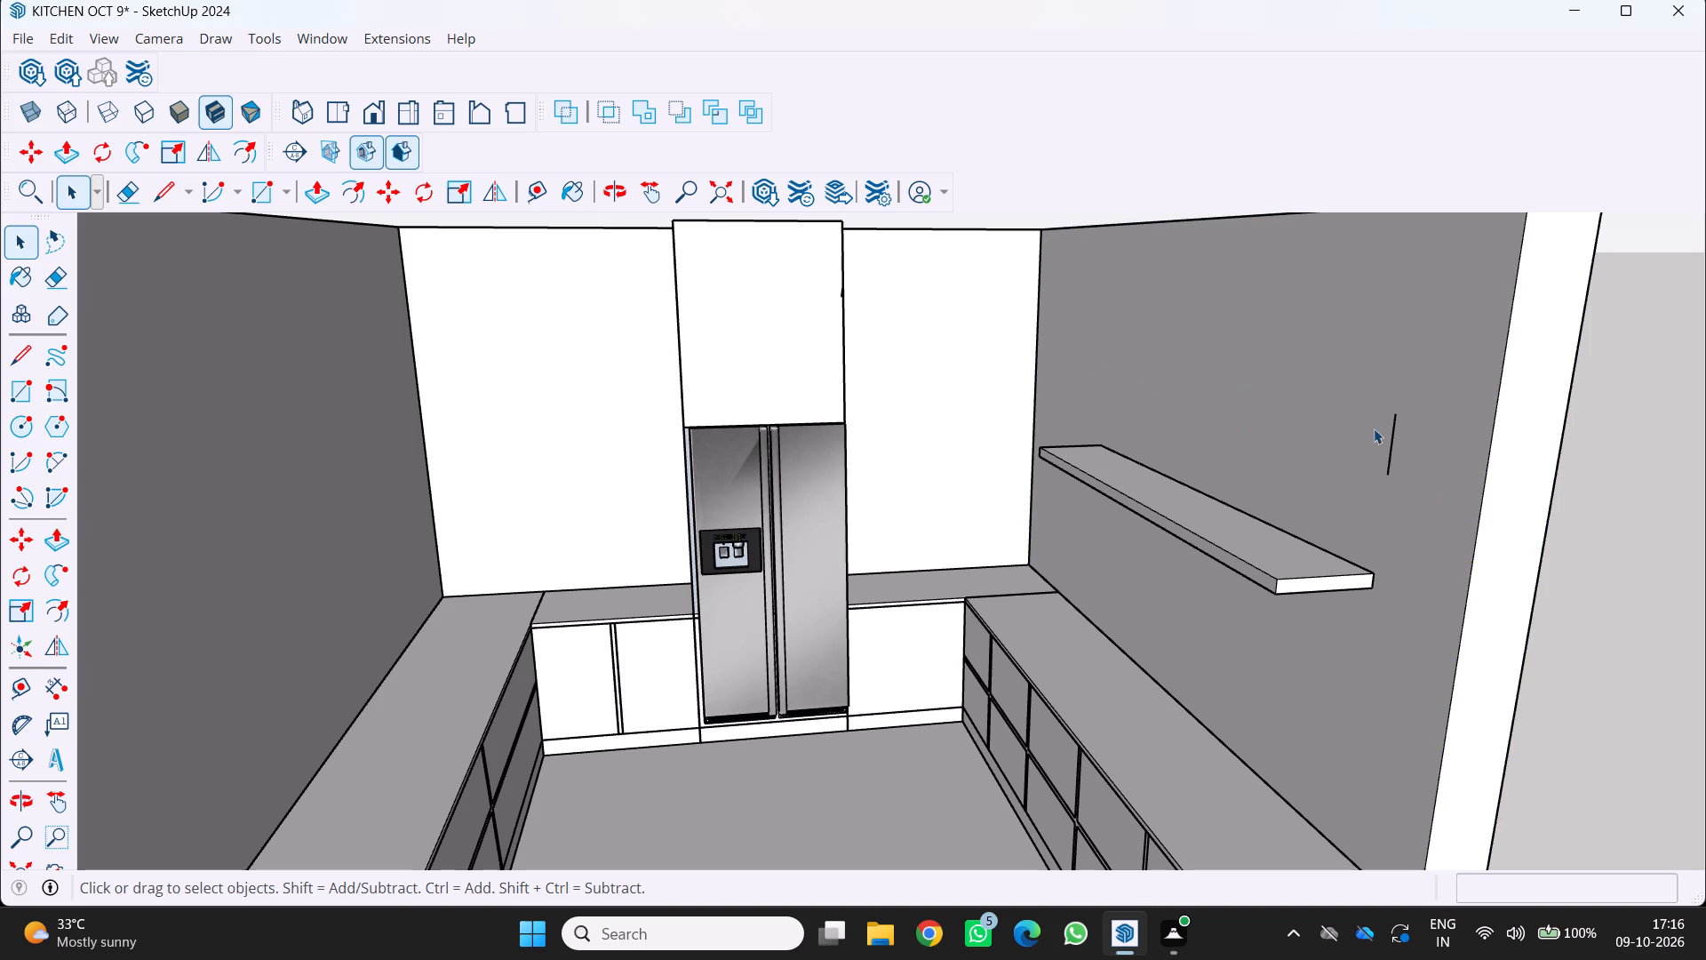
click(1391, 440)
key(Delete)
Copy the whole shelf straight up the right-hand wall by about 1' 5 1/2" to make a second shelf.
scroll(1378, 436, down, 5)
middle_click(1348, 452)
middle_drag(1342, 451, 1316, 436)
middle_click(1316, 436)
middle_click(1316, 436)
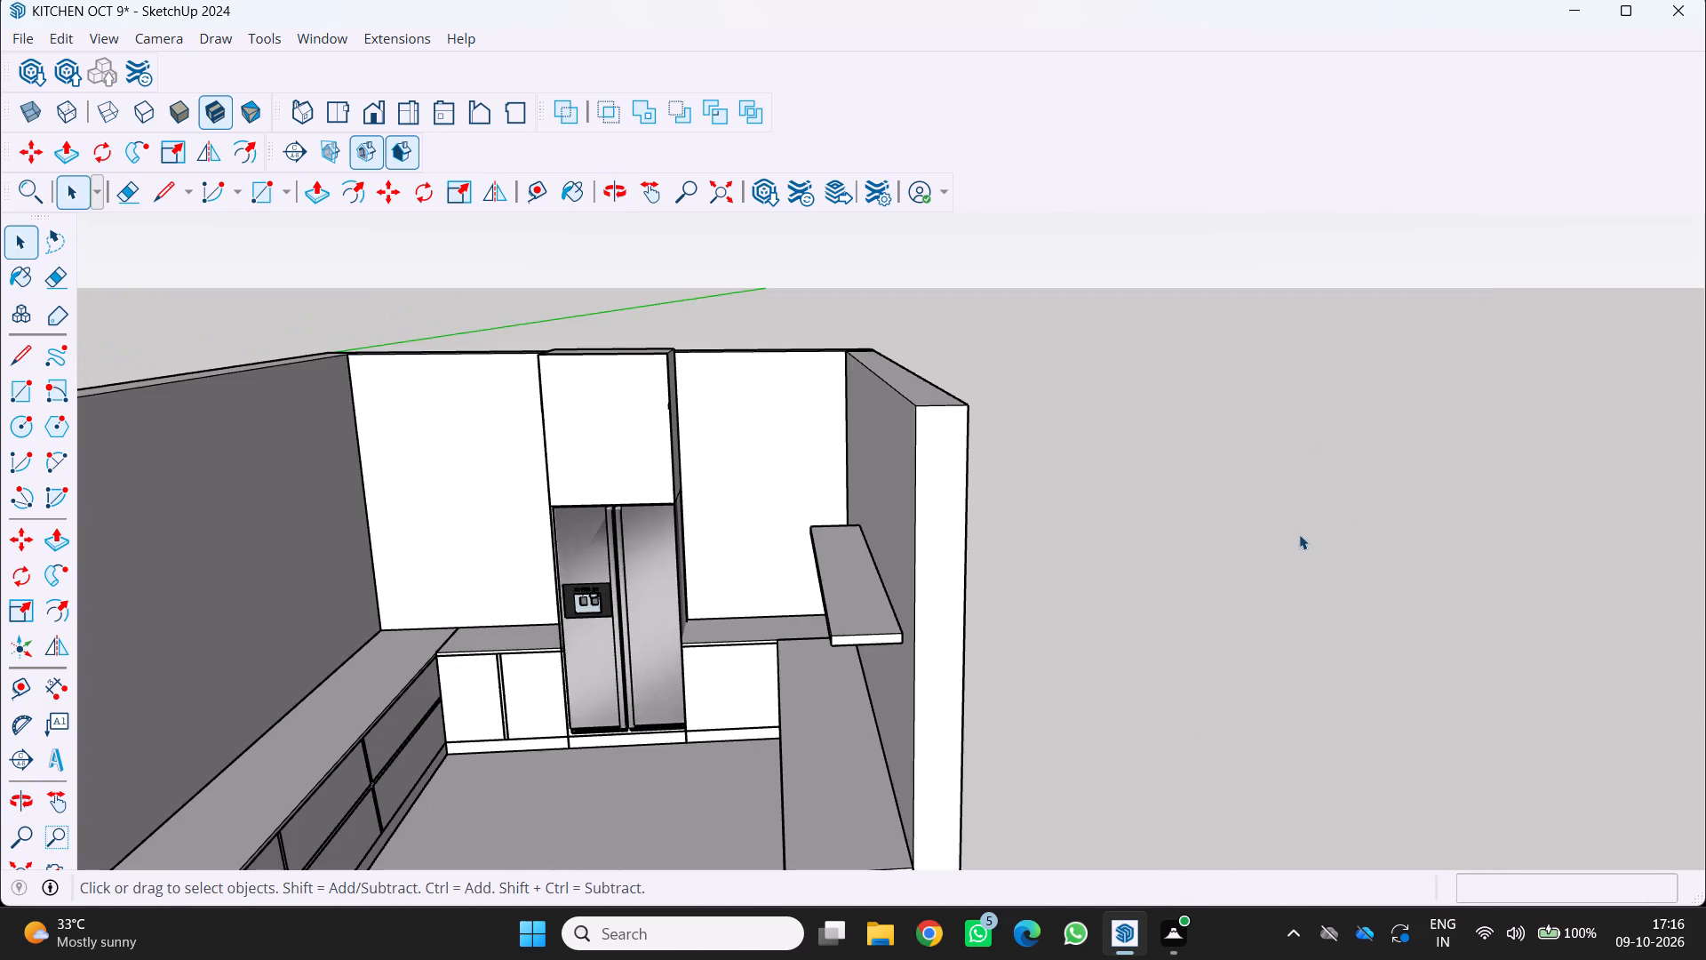
scroll(1299, 534, down, 7)
middle_drag(1248, 550, 1439, 611)
key(space)
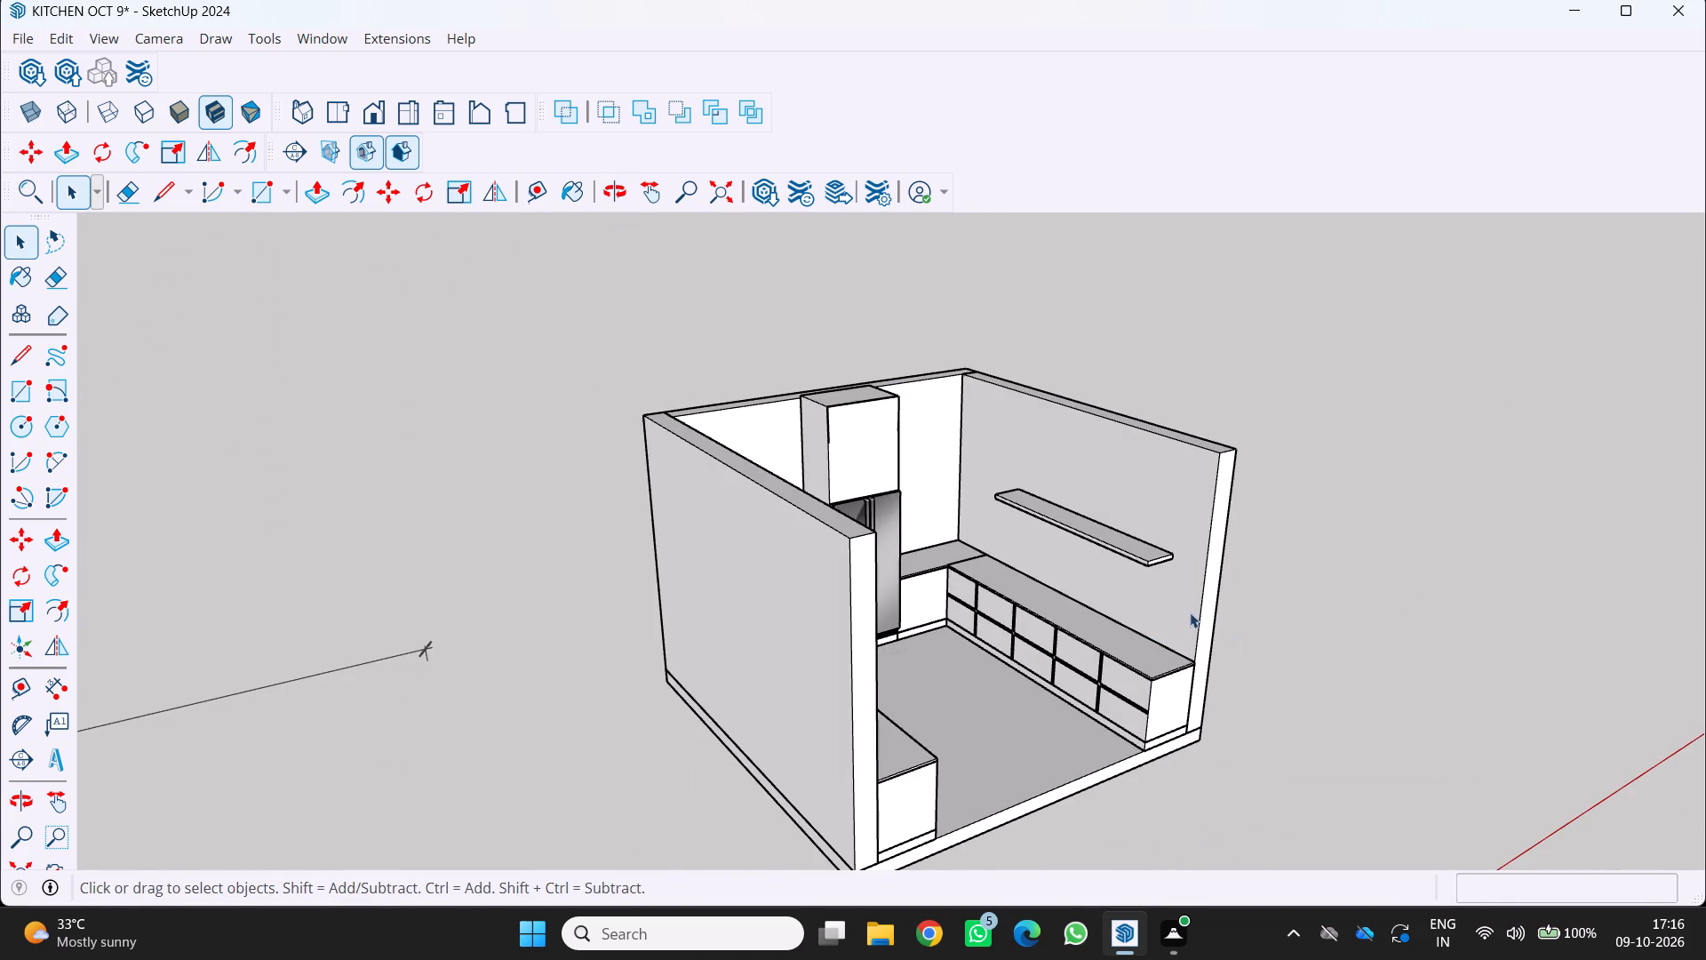
scroll(1182, 595, up, 3)
triple_click(1121, 526)
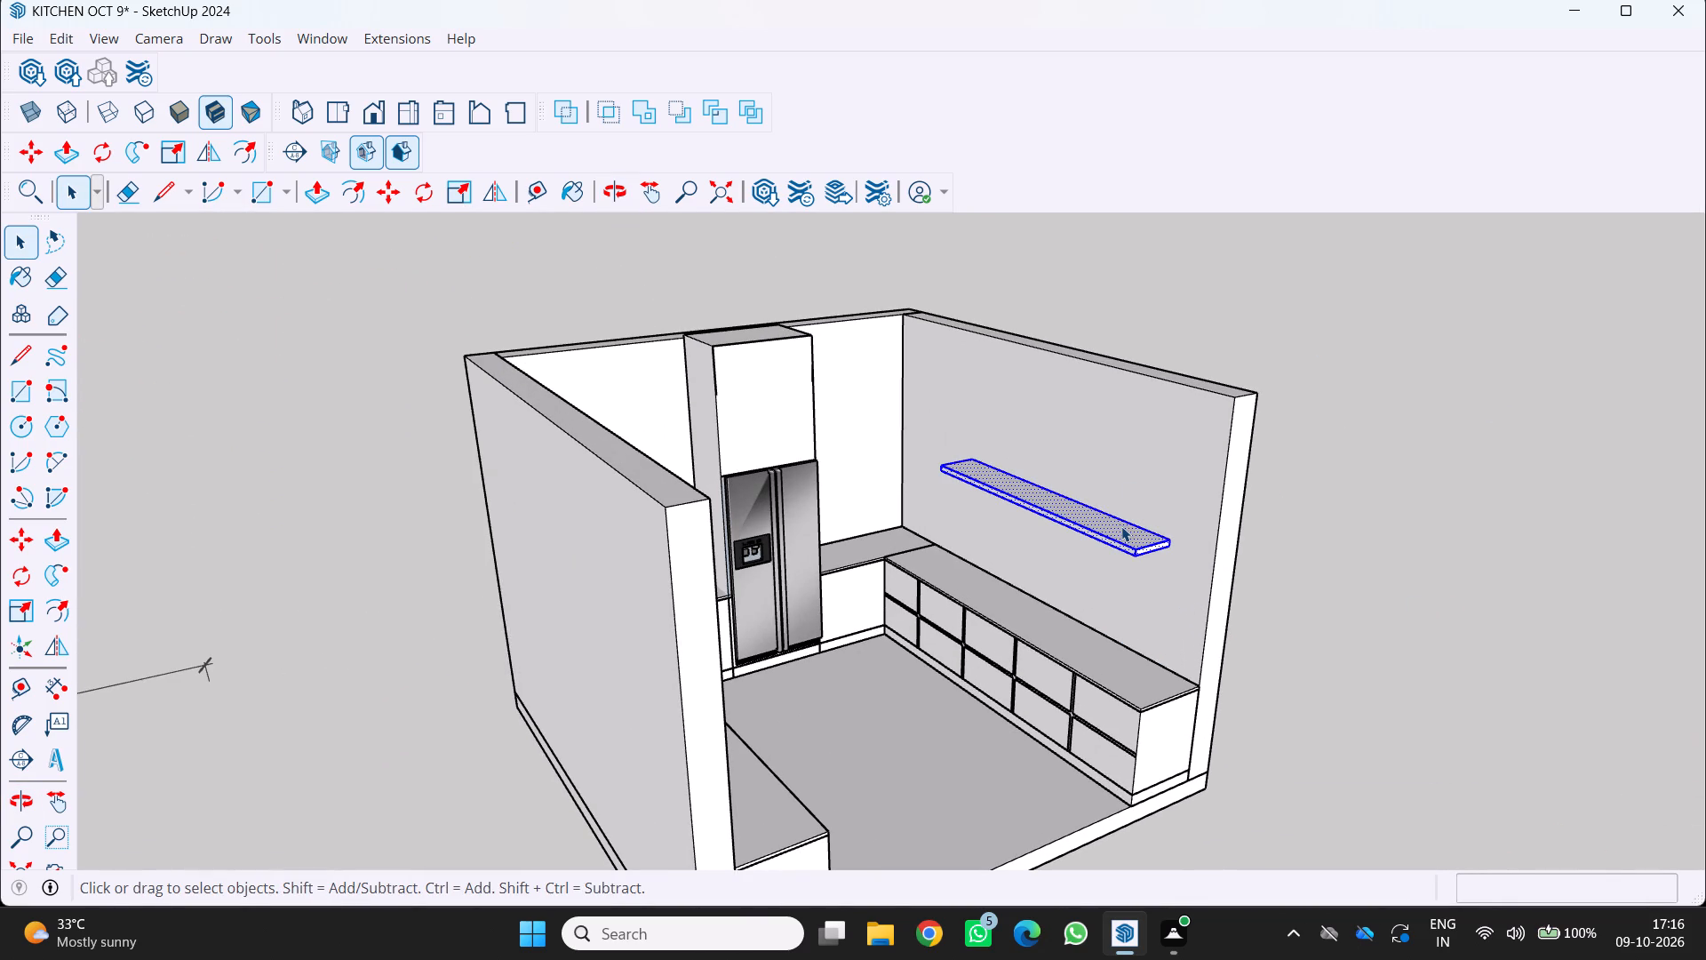
key(m)
scroll(1223, 563, up, 5)
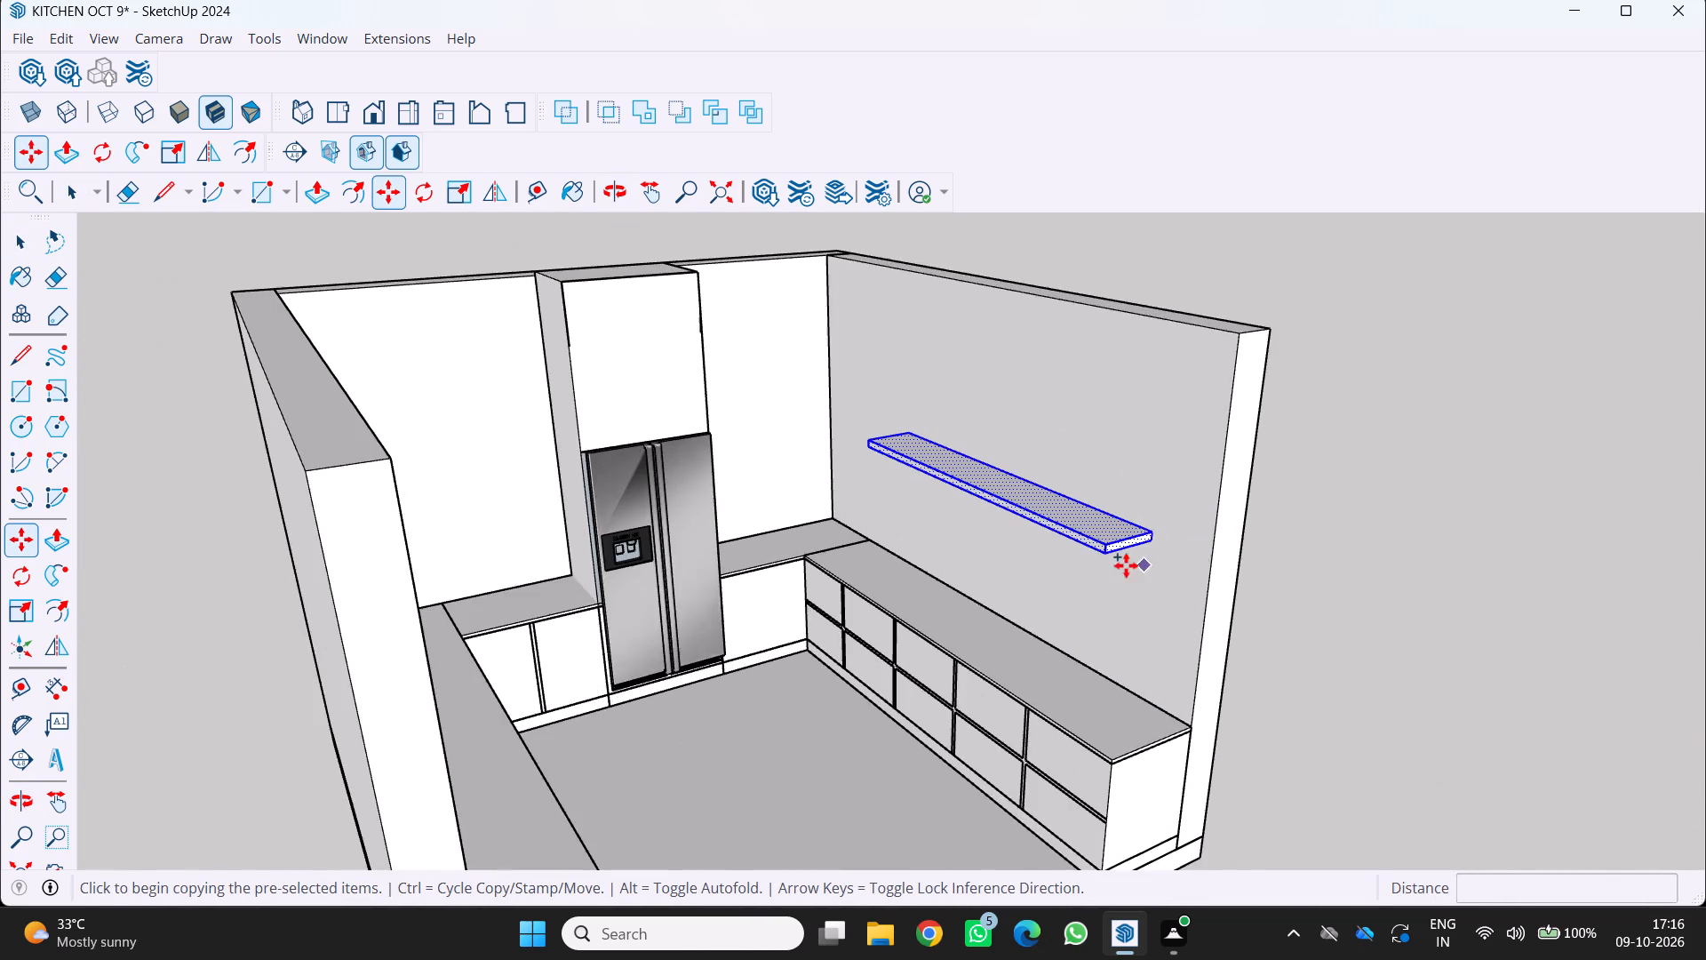
scroll(1126, 565, up, 5)
scroll(1189, 506, up, 3)
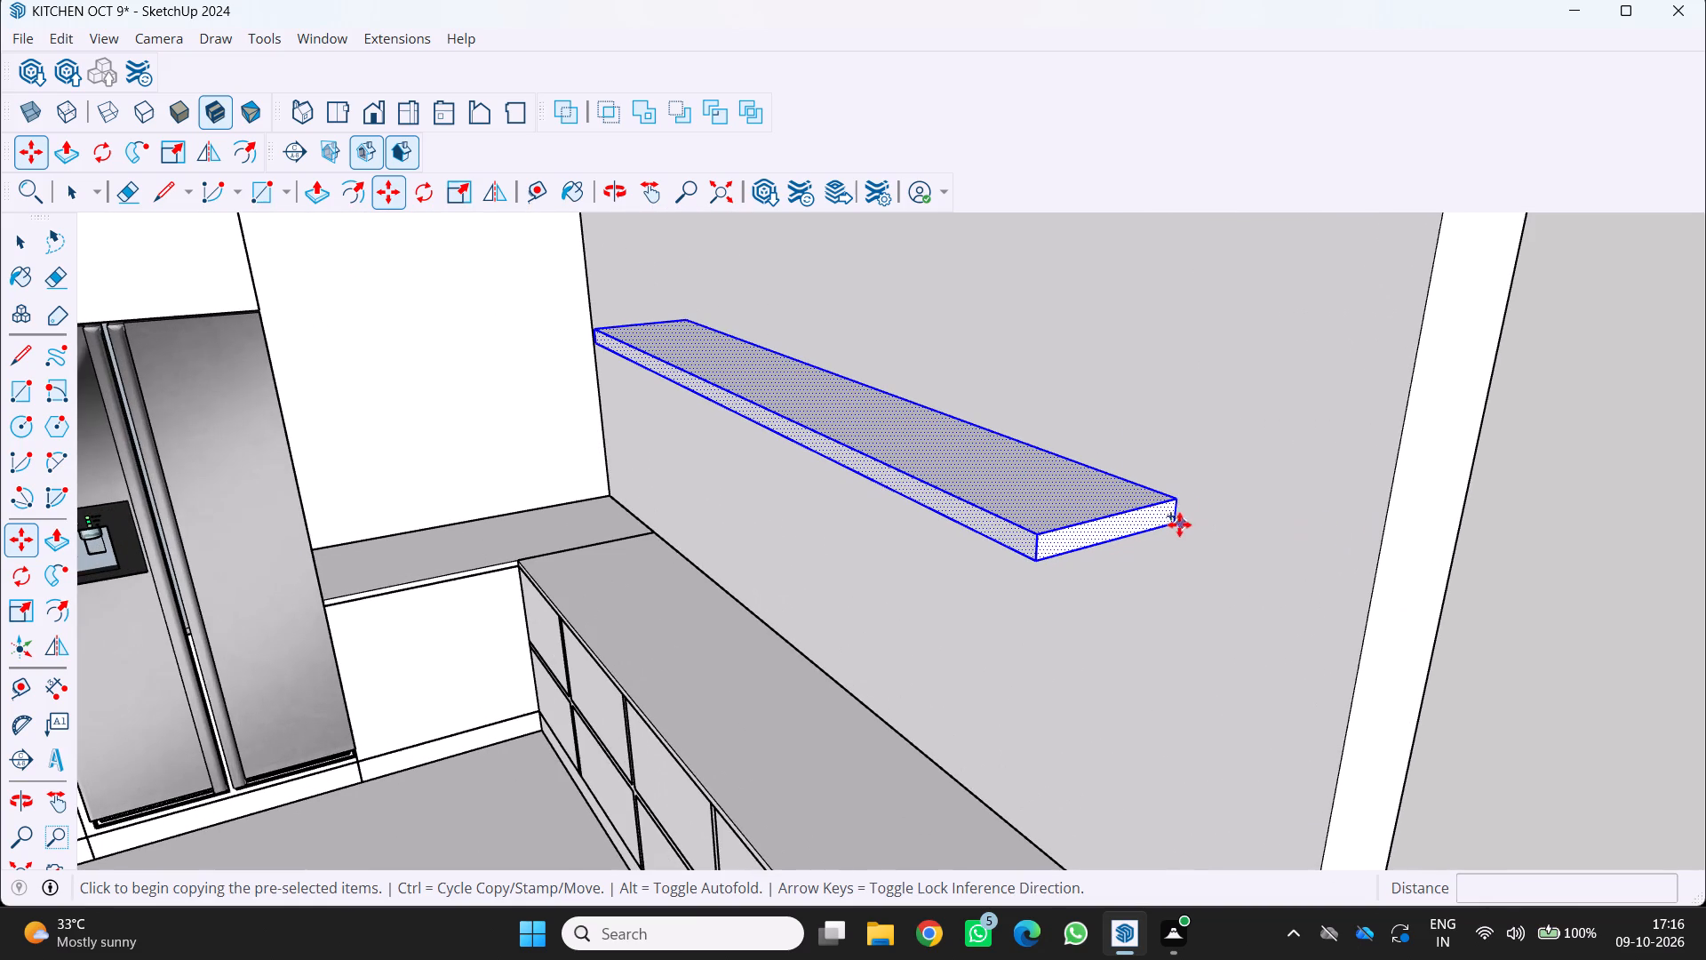
click(1177, 524)
scroll(1200, 457, down, 10)
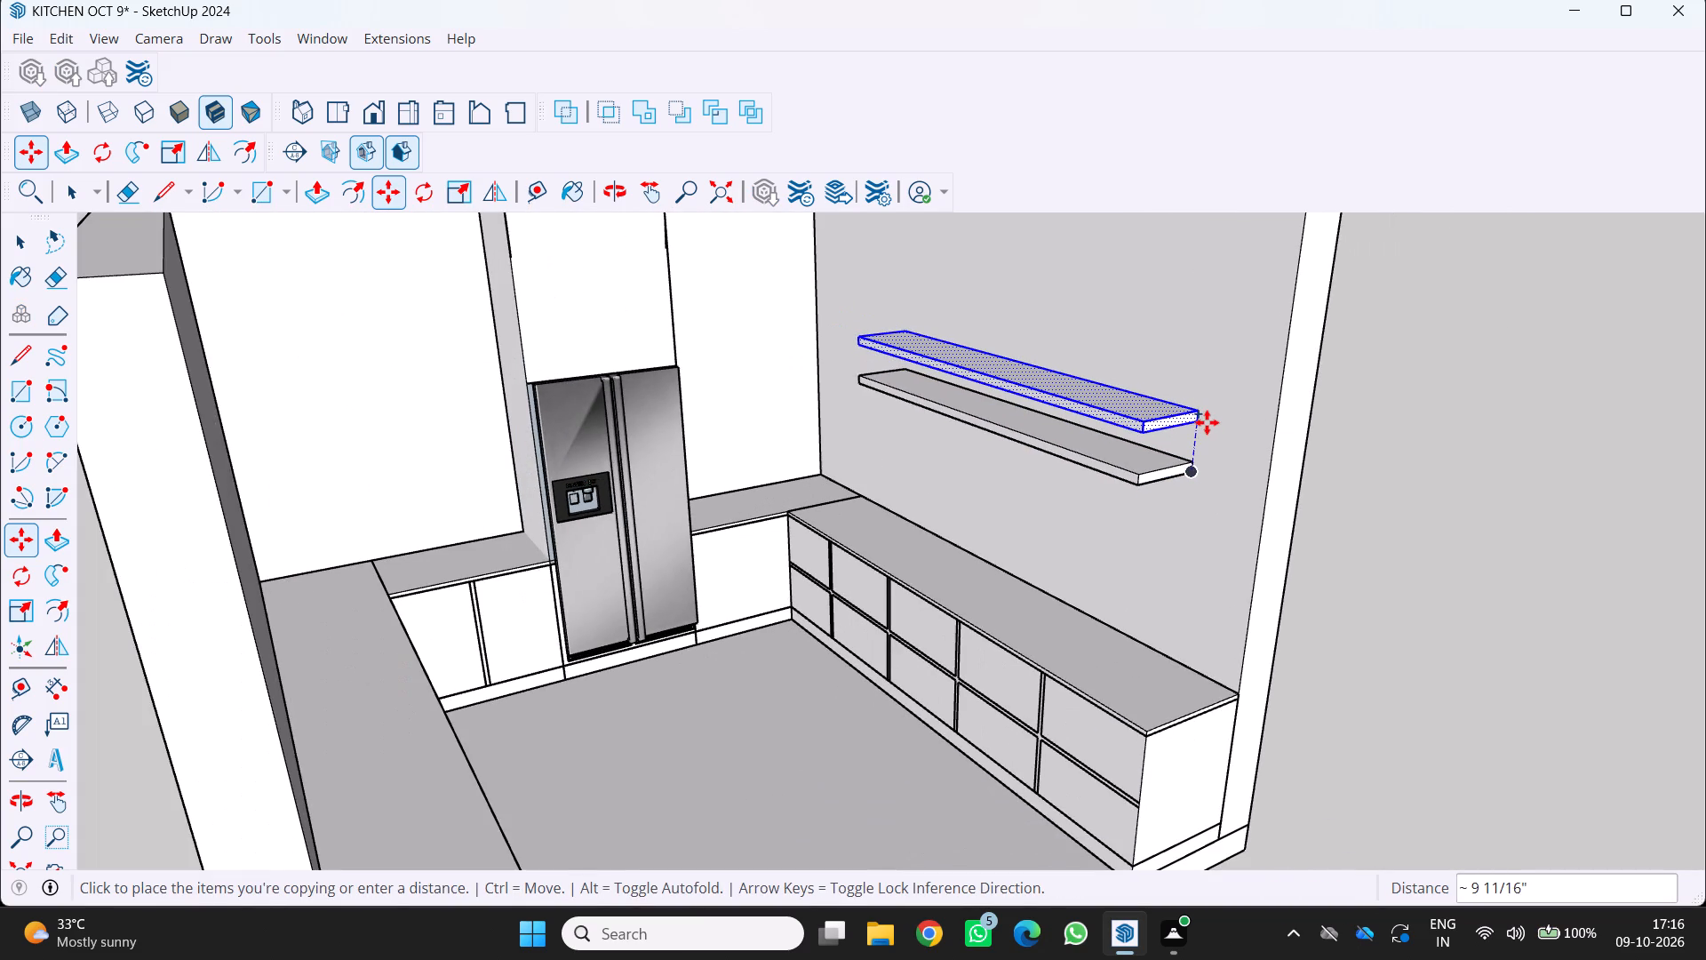
scroll(1207, 422, down, 3)
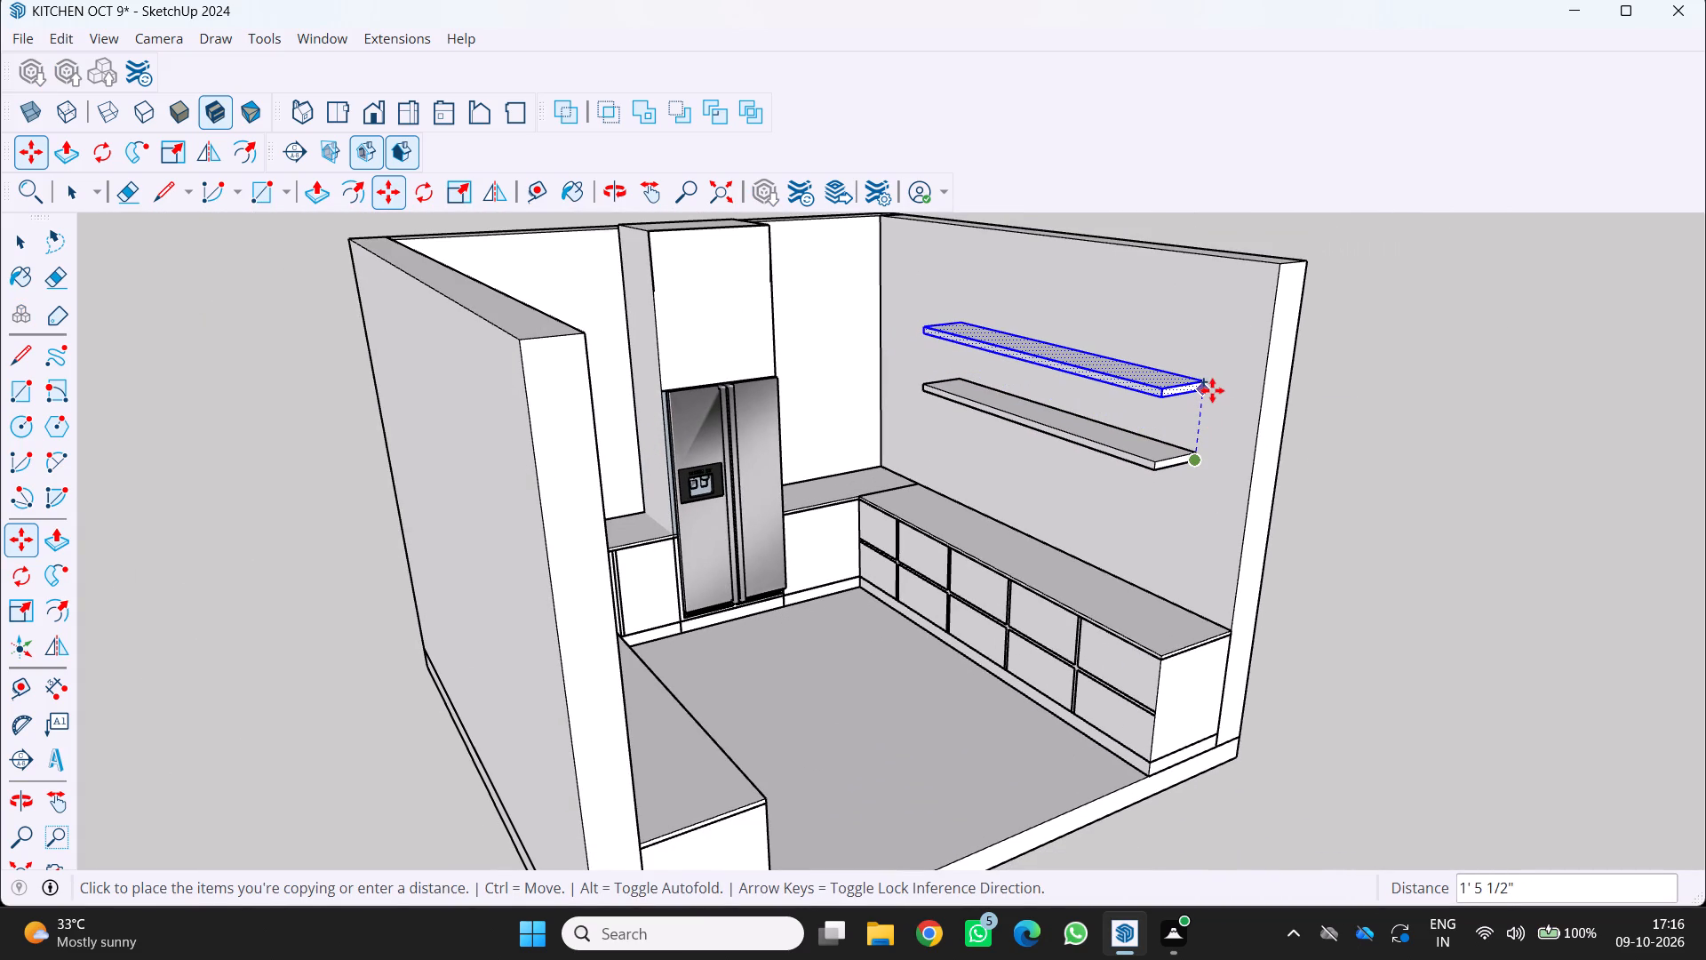
click(1212, 390)
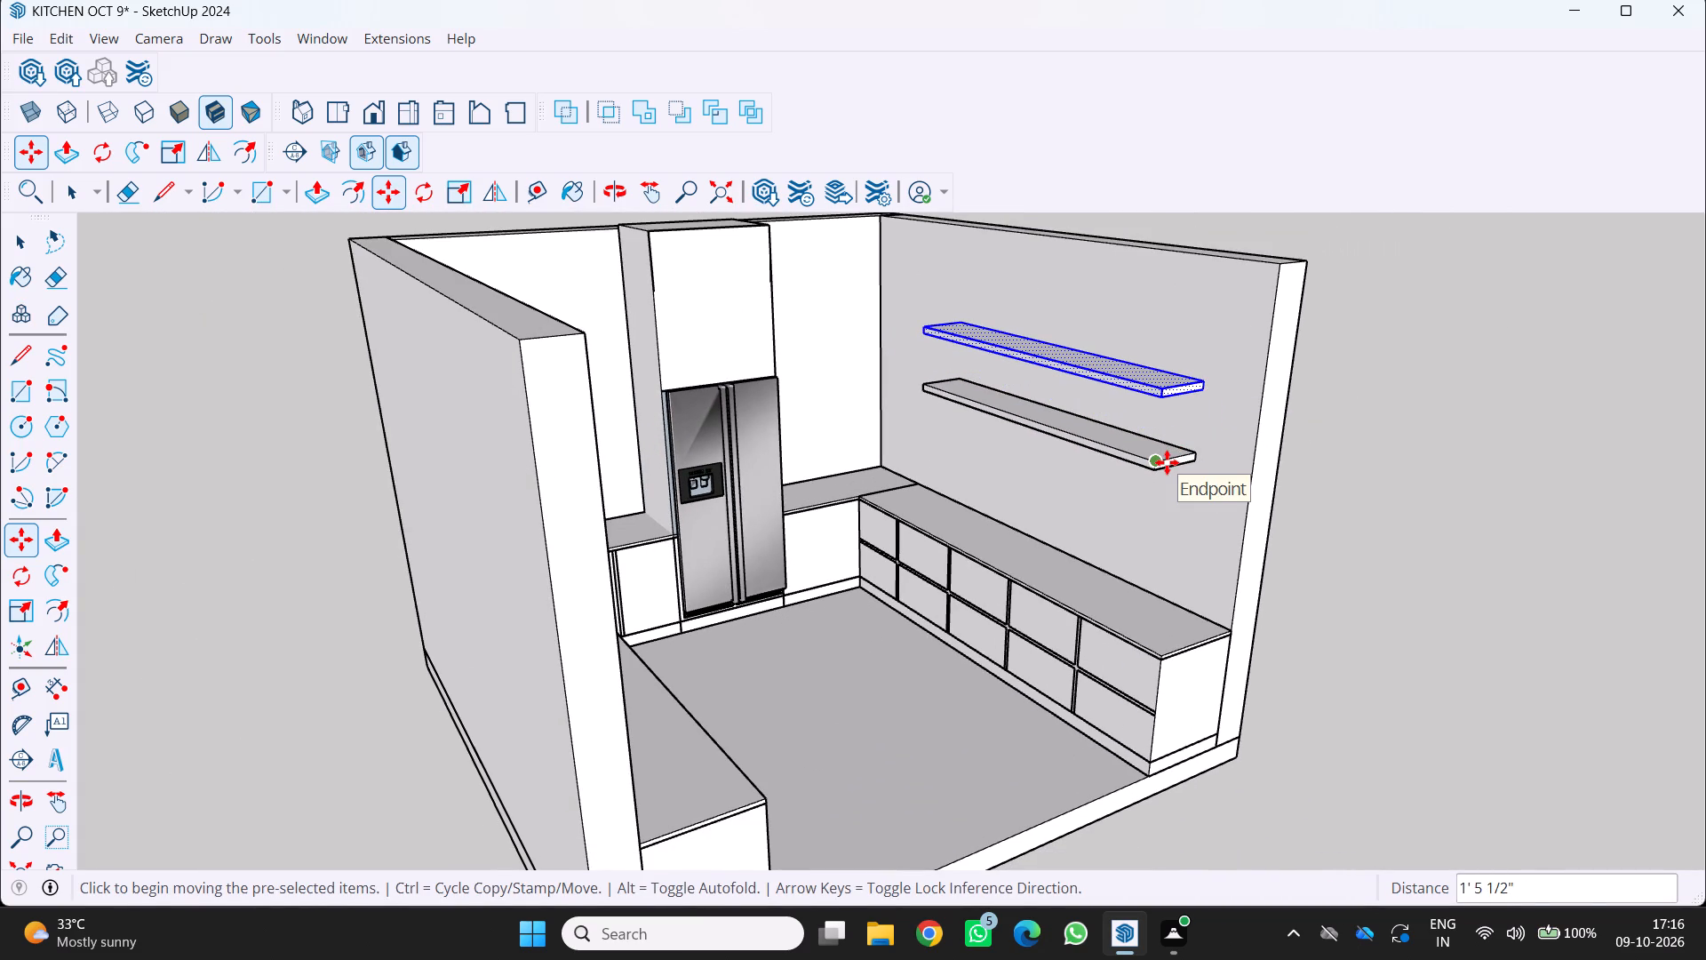
key(space)
click(1420, 666)
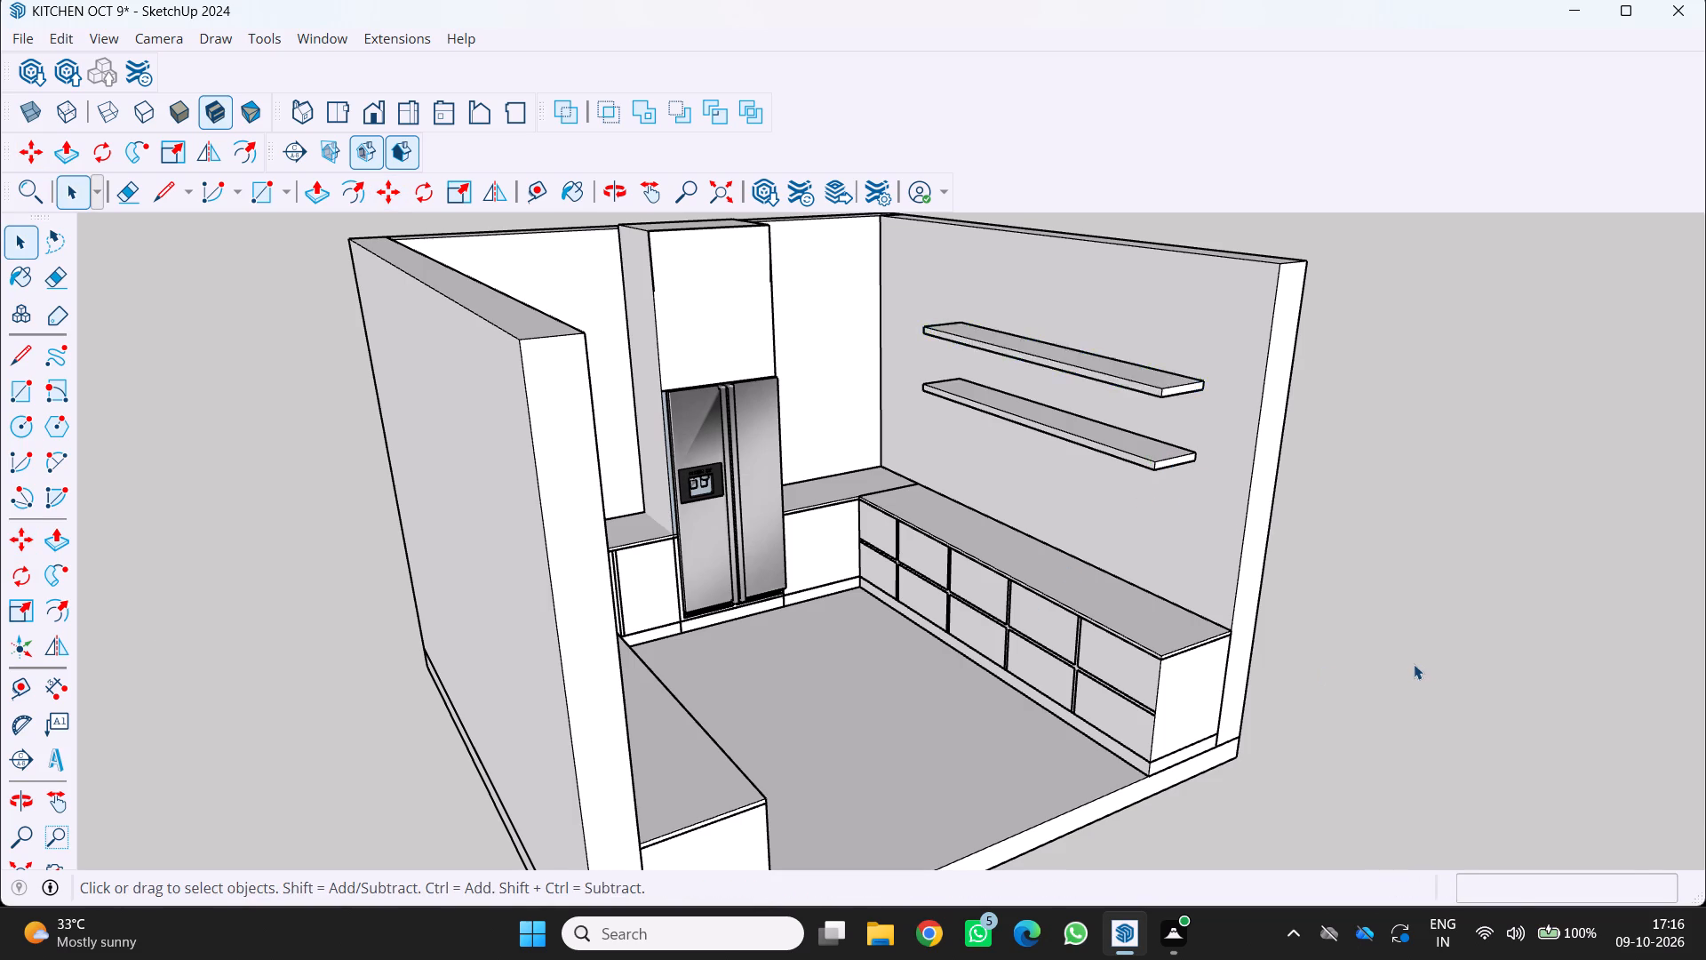
Examine the kitchen and the two wall shelves above the drawer counter from several angles and distances.
scroll(1414, 664, down, 8)
middle_drag(1372, 654, 1189, 604)
middle_click(1187, 602)
scroll(1167, 595, down, 5)
middle_click(1259, 659)
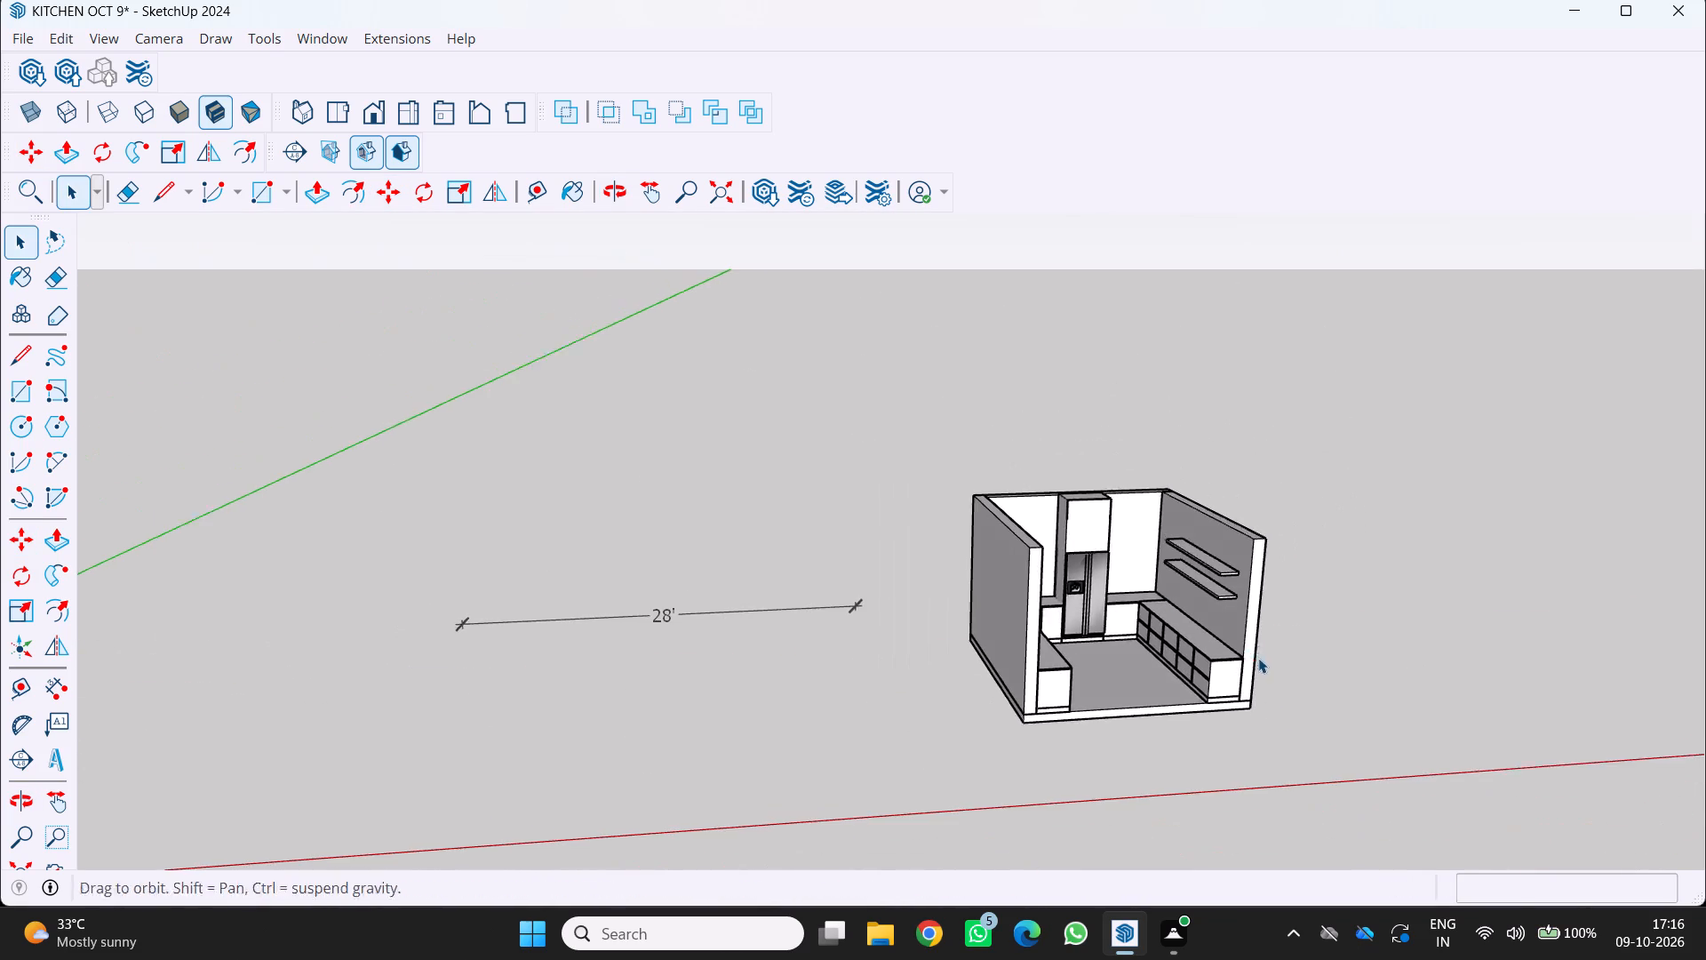
middle_drag(1258, 658, 1233, 629)
middle_click(1224, 625)
middle_click(1224, 625)
middle_click(1224, 625)
scroll(412, 599, down, 2)
middle_drag(427, 591, 612, 645)
middle_click(612, 645)
scroll(329, 584, up, 3)
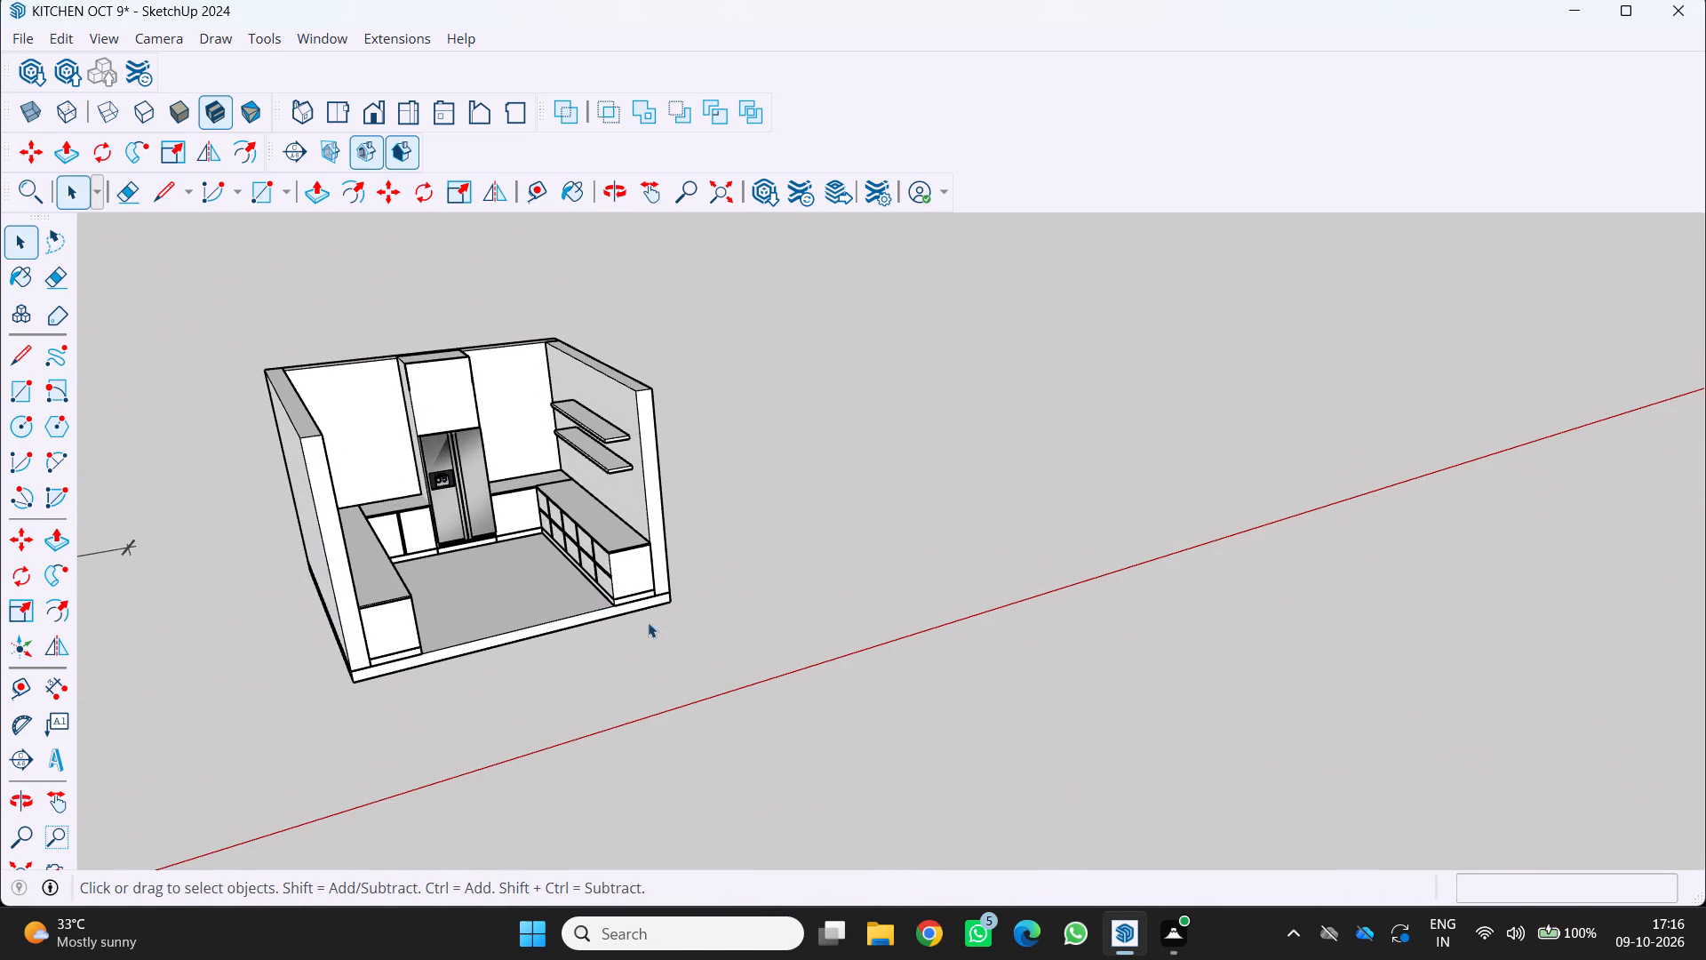
middle_drag(567, 538, 626, 565)
scroll(543, 546, up, 1)
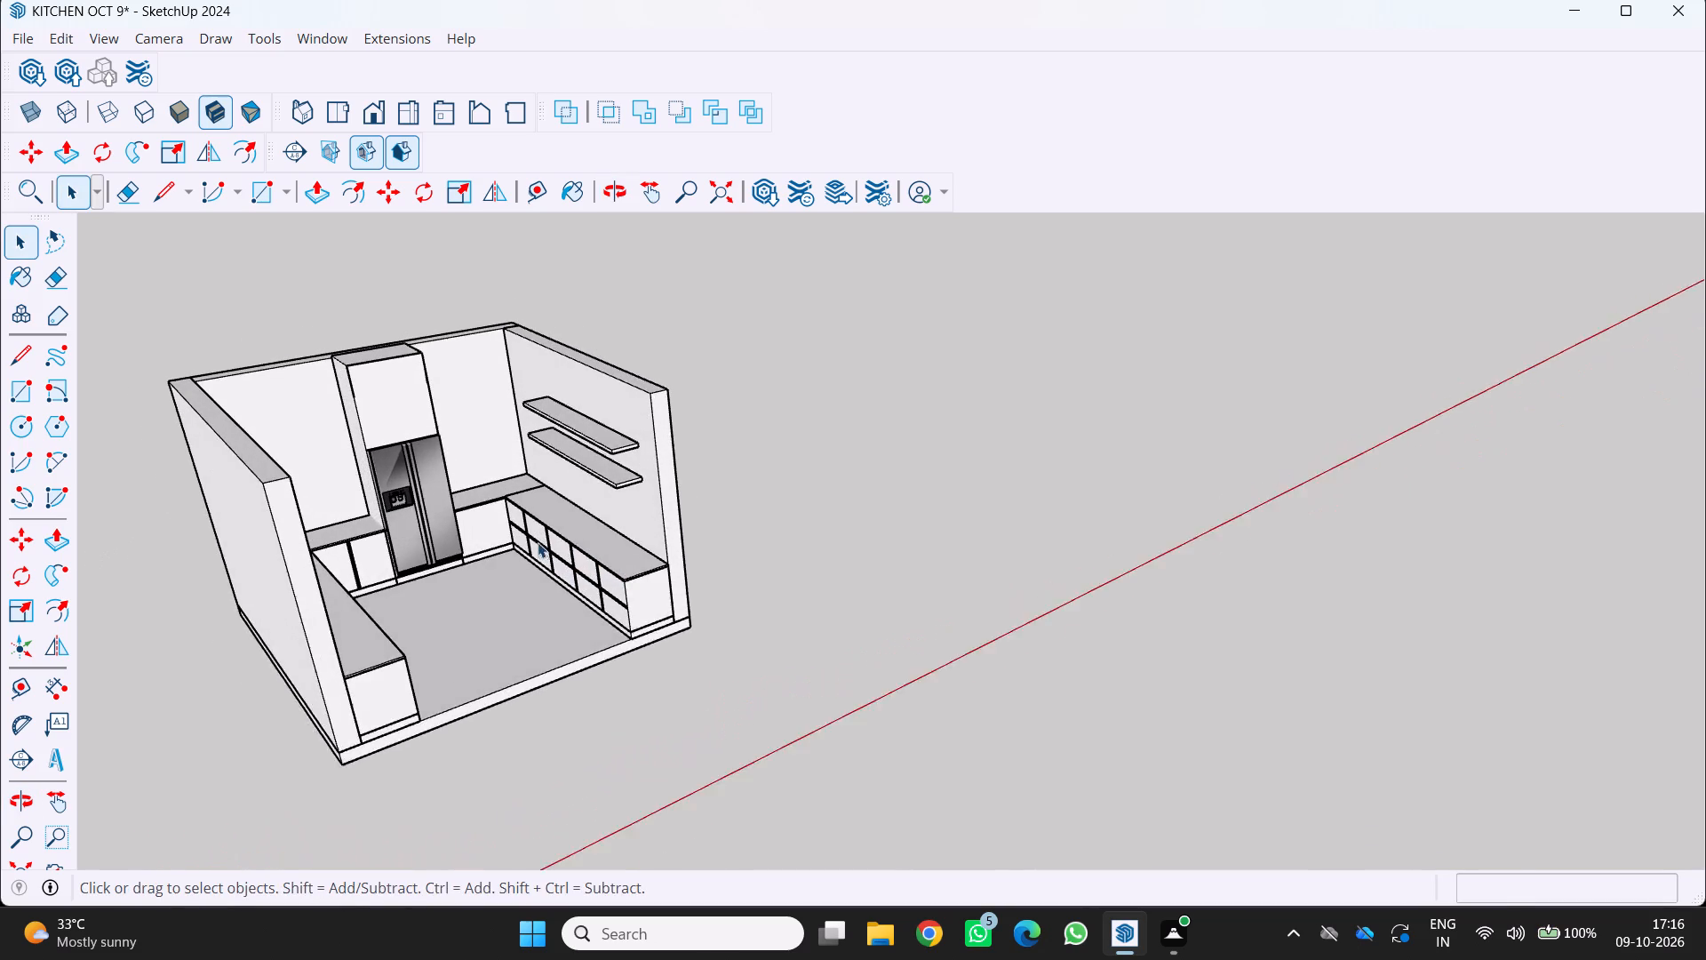
Examine the kitchen from several angles and distances, including the wall shelves and the cabinet above the fridge.
scroll(538, 542, up, 1)
middle_drag(538, 541, 507, 503)
scroll(507, 503, up, 1)
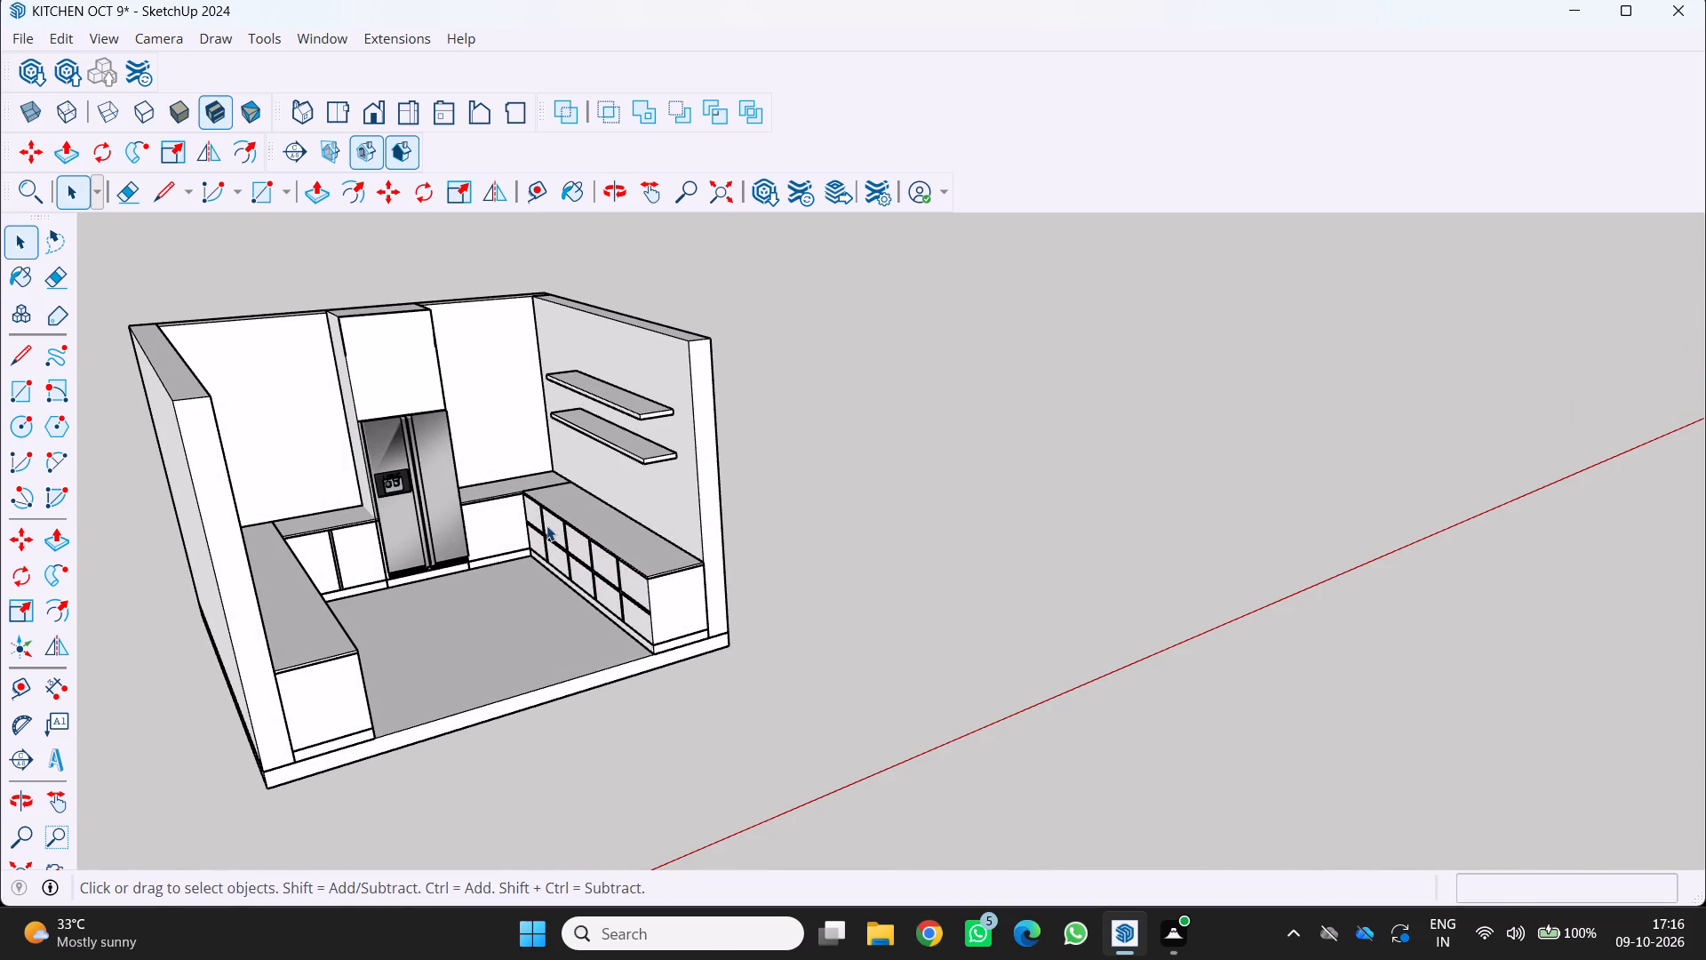
scroll(697, 509, up, 2)
middle_click(529, 557)
middle_click(529, 557)
middle_click(529, 557)
middle_drag(531, 557, 598, 506)
middle_click(598, 506)
scroll(596, 504, down, 1)
scroll(837, 525, down, 3)
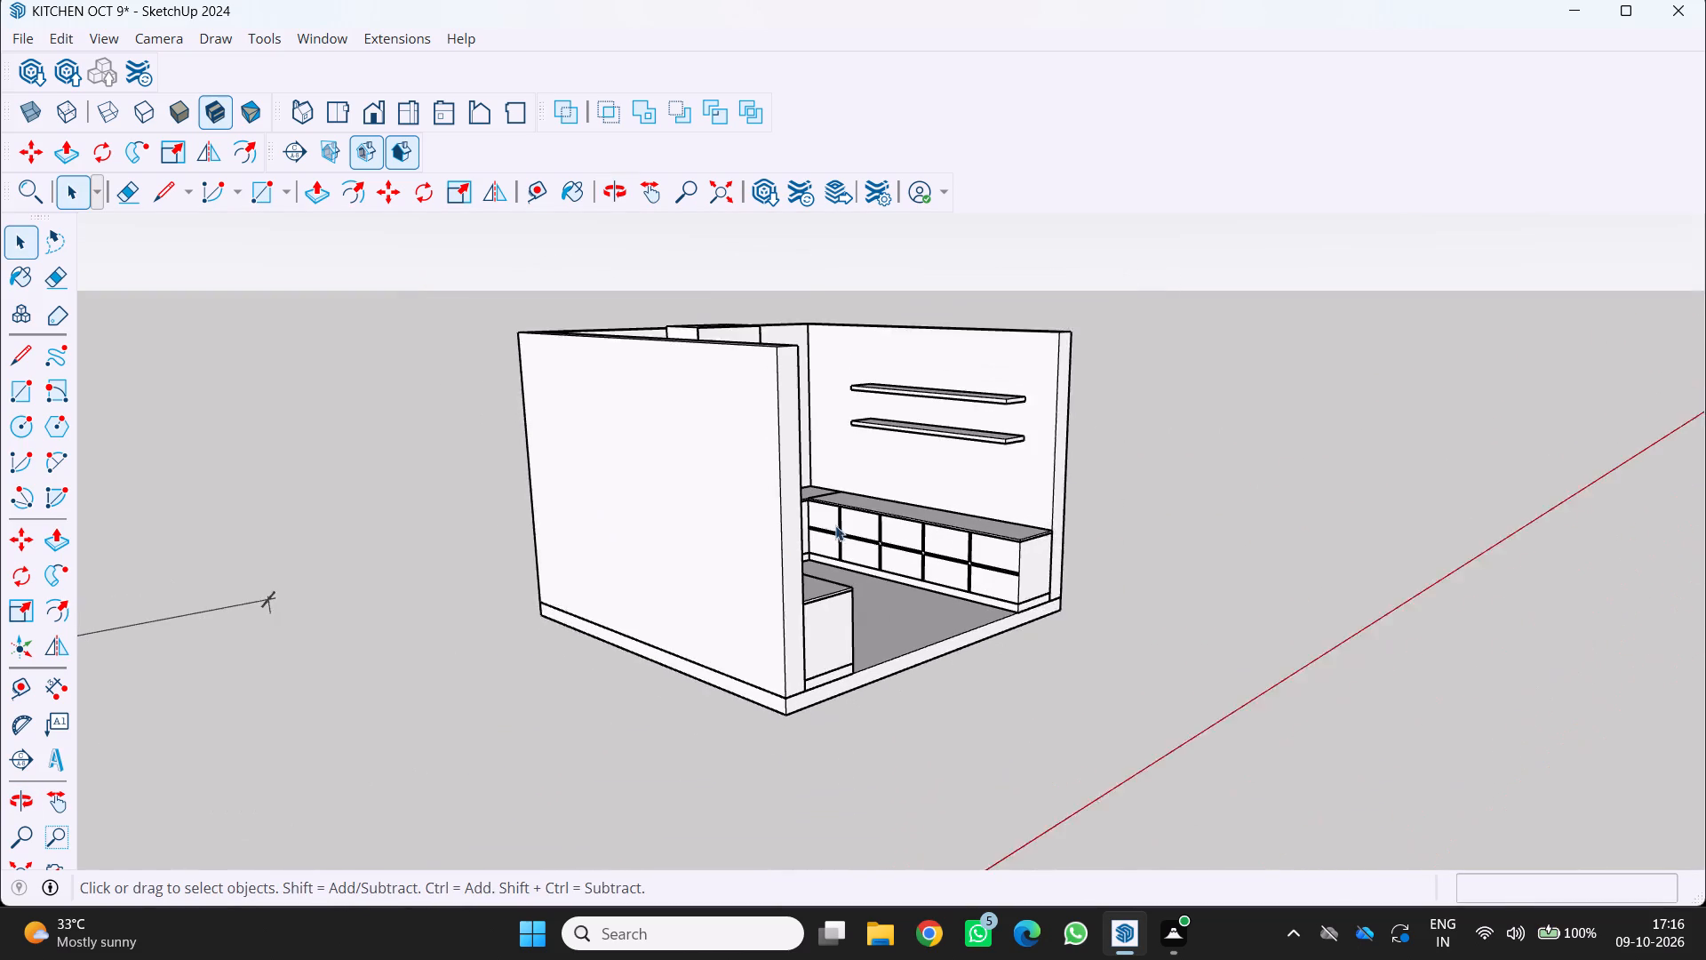
middle_drag(793, 512, 670, 499)
middle_drag(663, 499, 565, 514)
scroll(793, 524, down, 2)
middle_drag(788, 526, 618, 596)
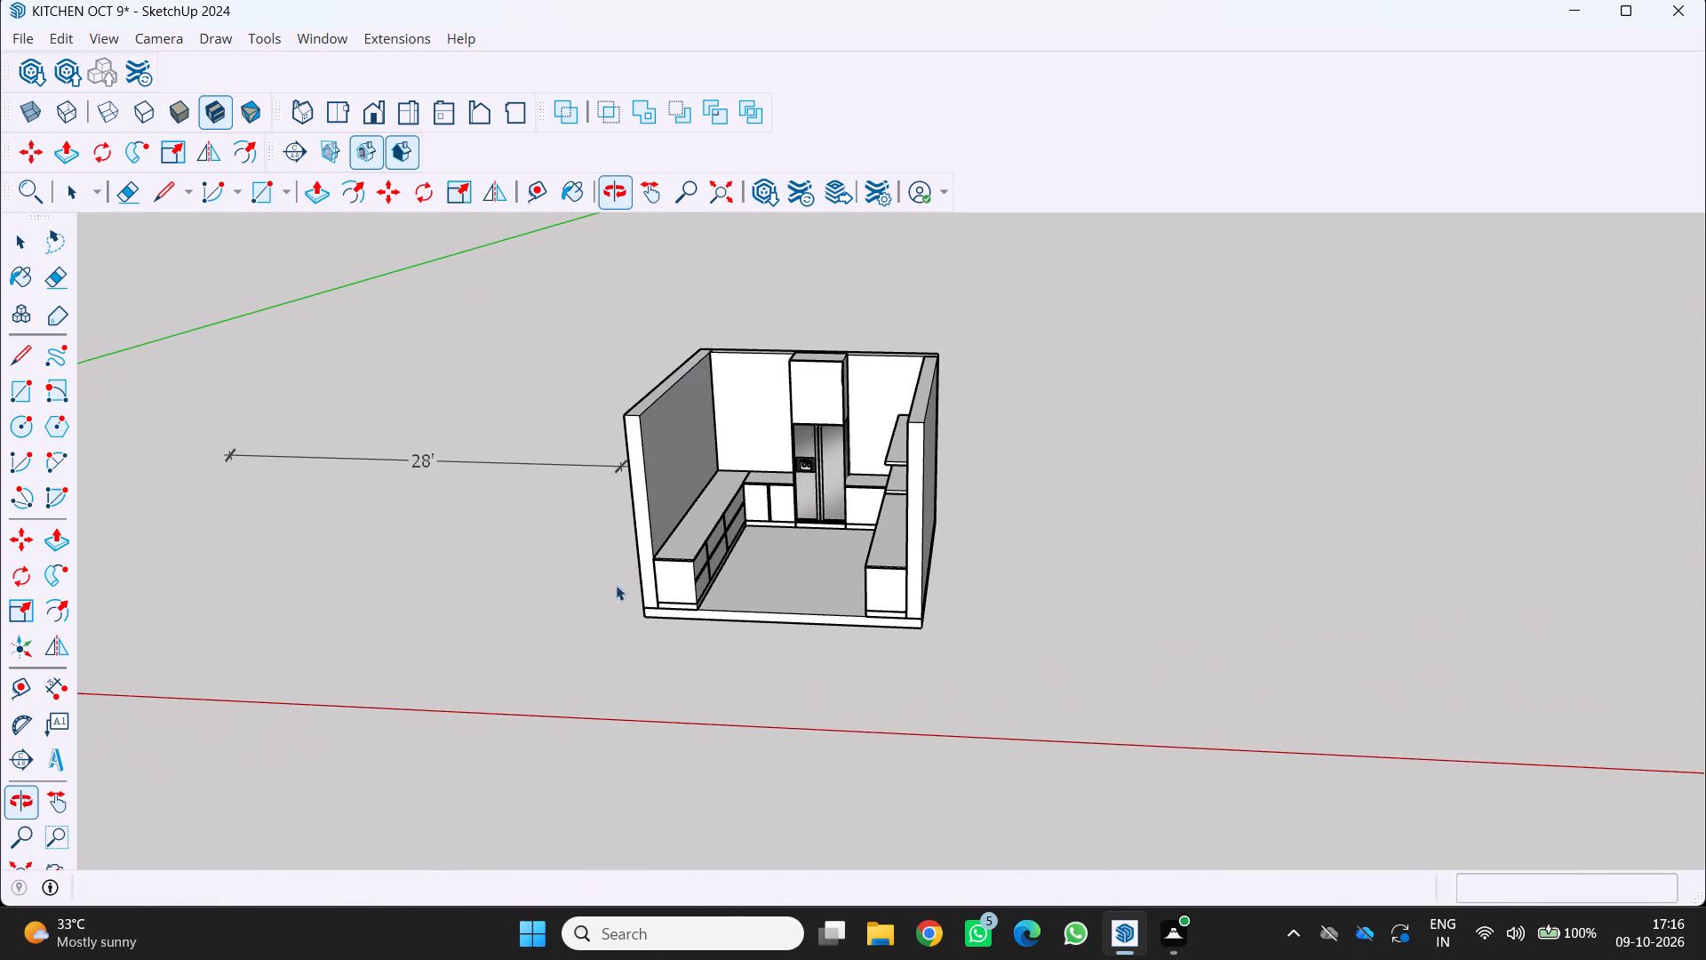
scroll(1020, 439, up, 1)
scroll(895, 381, up, 1)
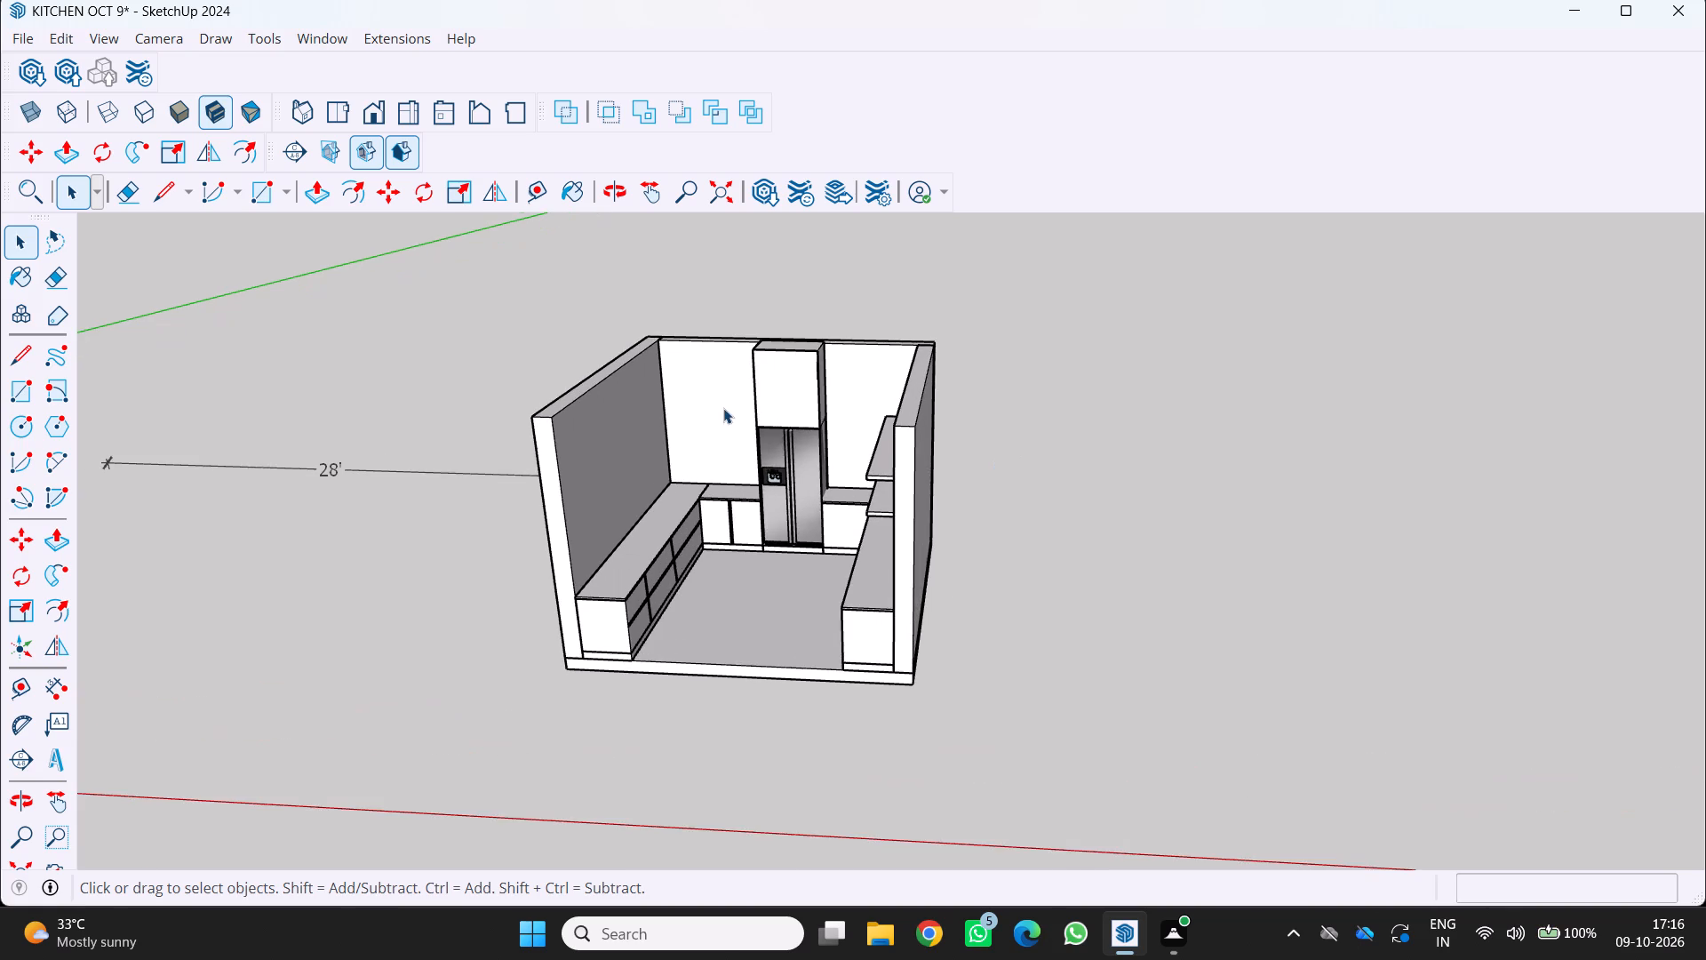
scroll(723, 408, up, 6)
middle_click(785, 392)
middle_click(791, 393)
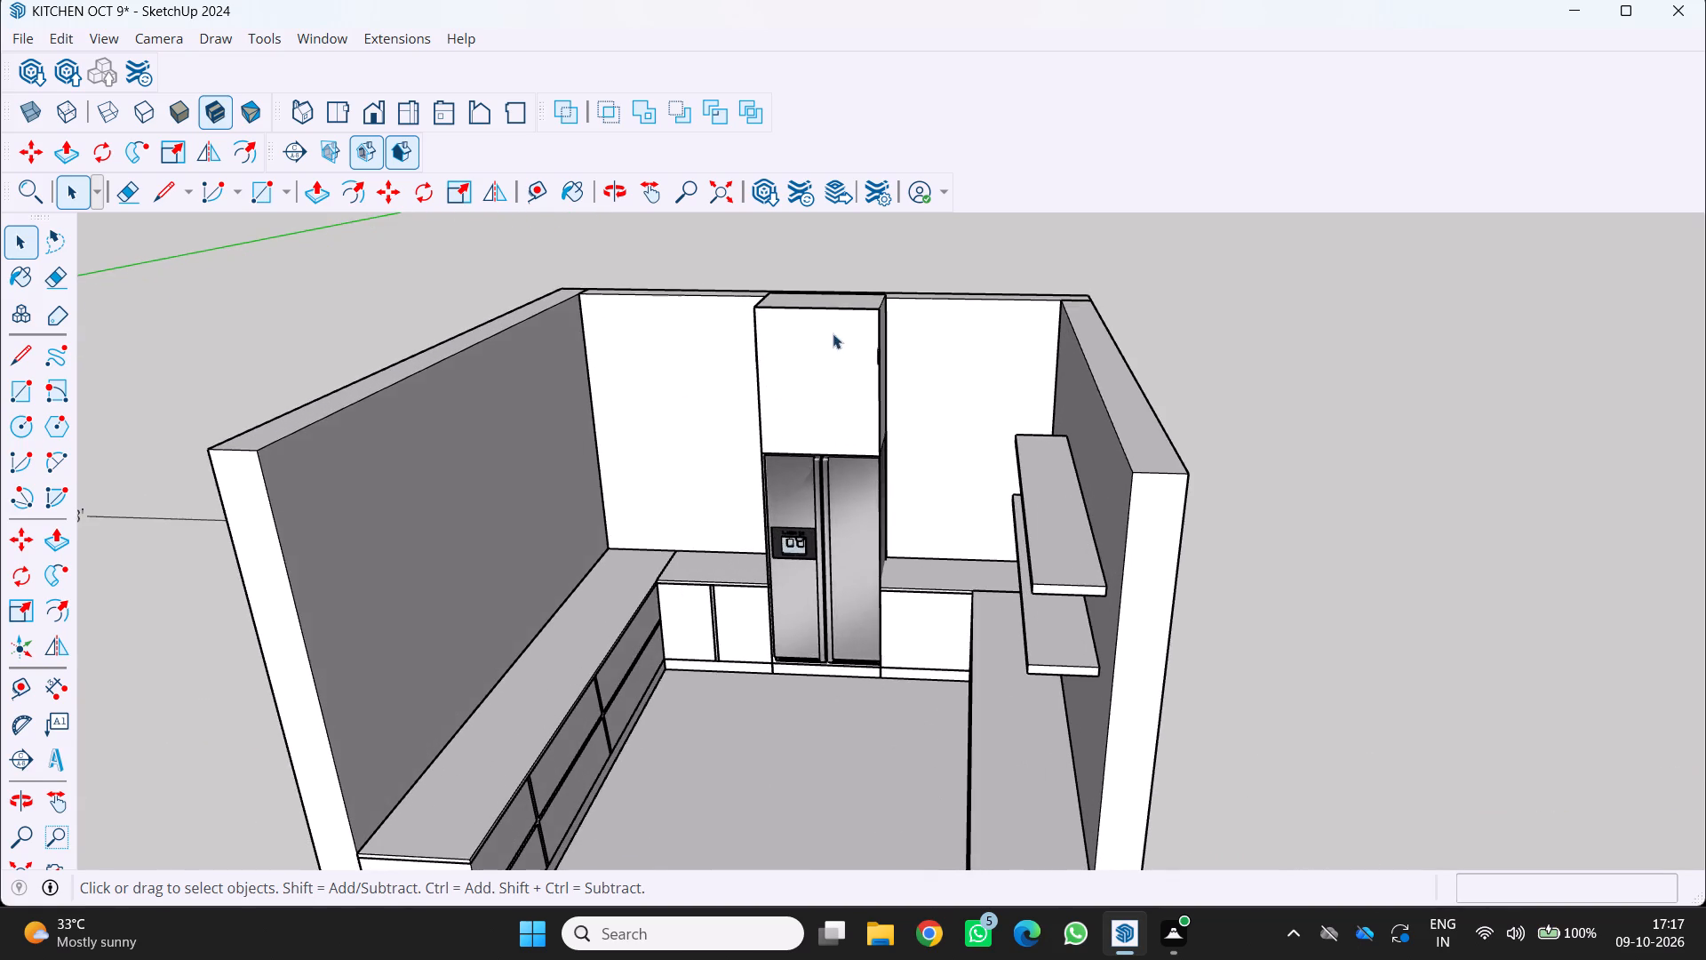
middle_click(833, 333)
middle_click(837, 333)
middle_drag(837, 333, 841, 324)
scroll(803, 411, down, 6)
middle_drag(800, 485, 843, 383)
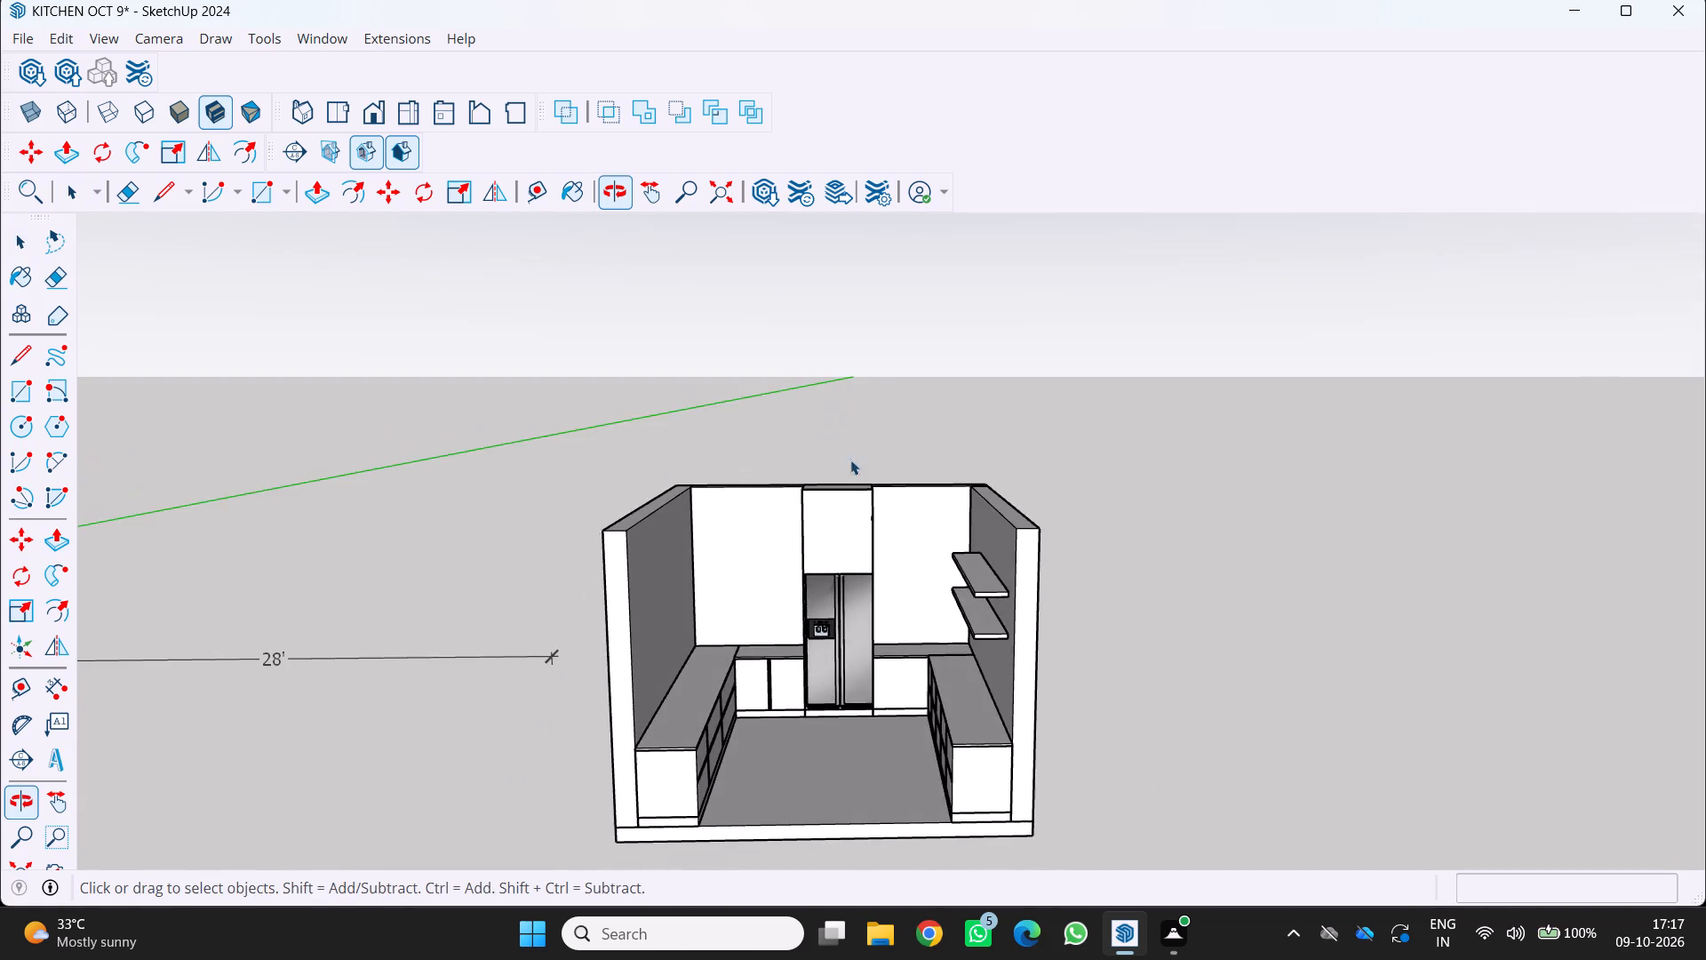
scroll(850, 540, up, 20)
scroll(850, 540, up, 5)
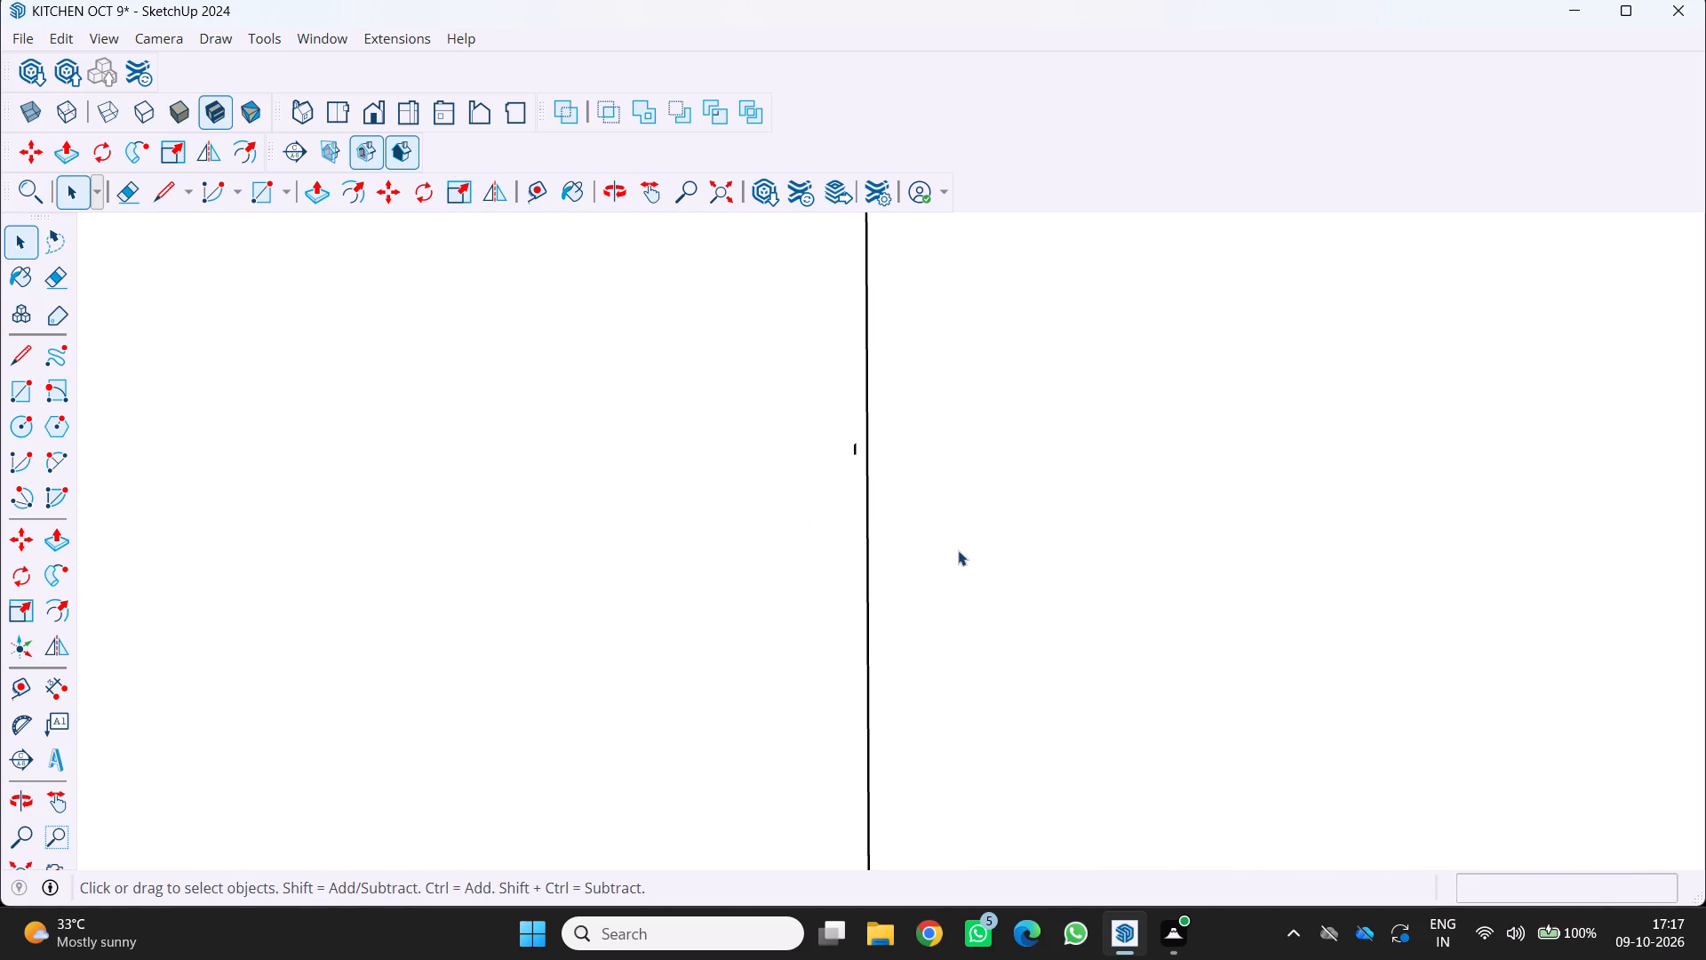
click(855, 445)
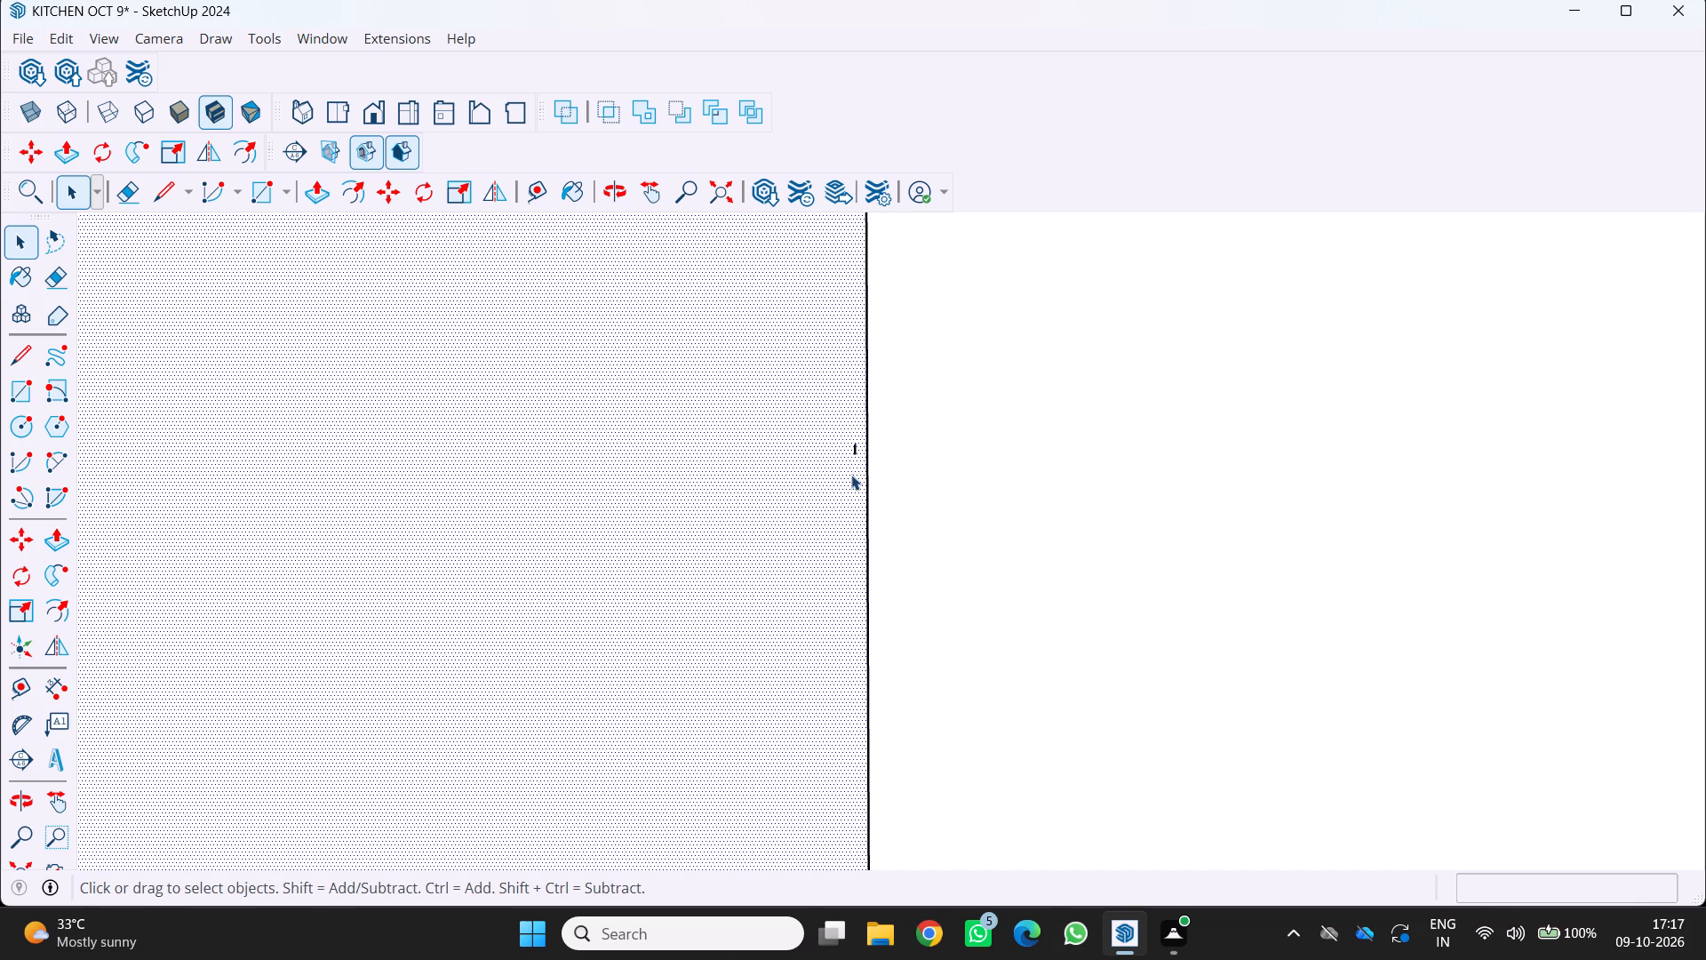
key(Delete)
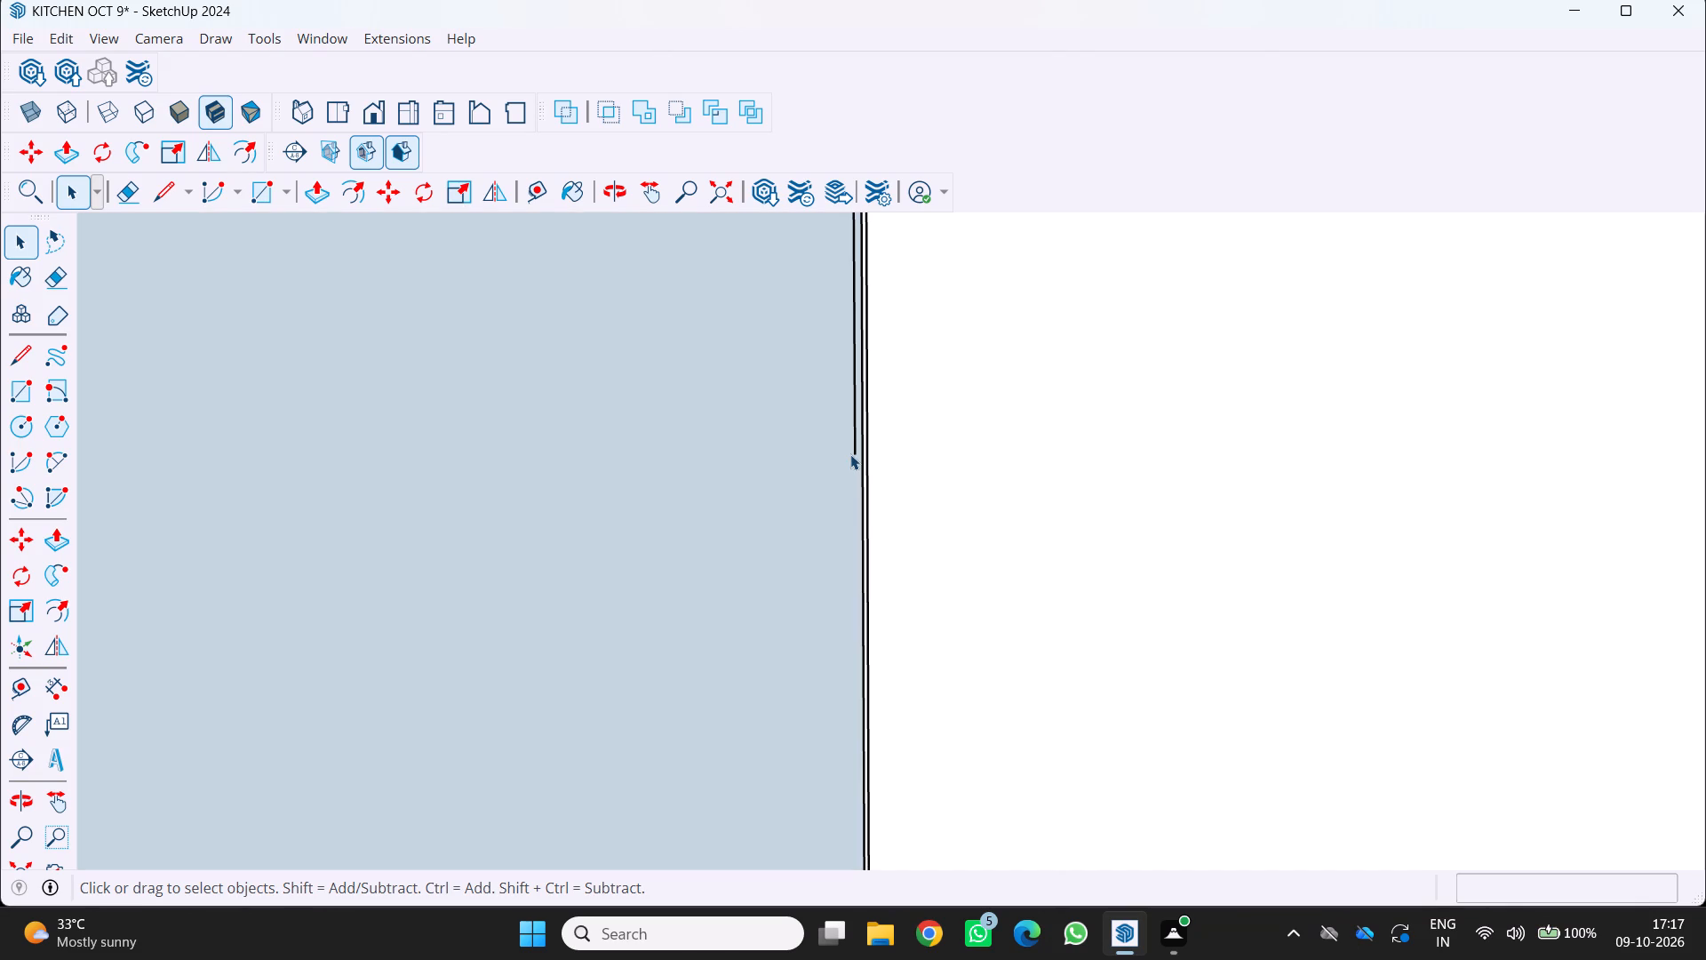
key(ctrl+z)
Delete the short stray edge beside the right-hand edge of the cabinet front above the fridge.
scroll(850, 454, up, 5)
click(860, 446)
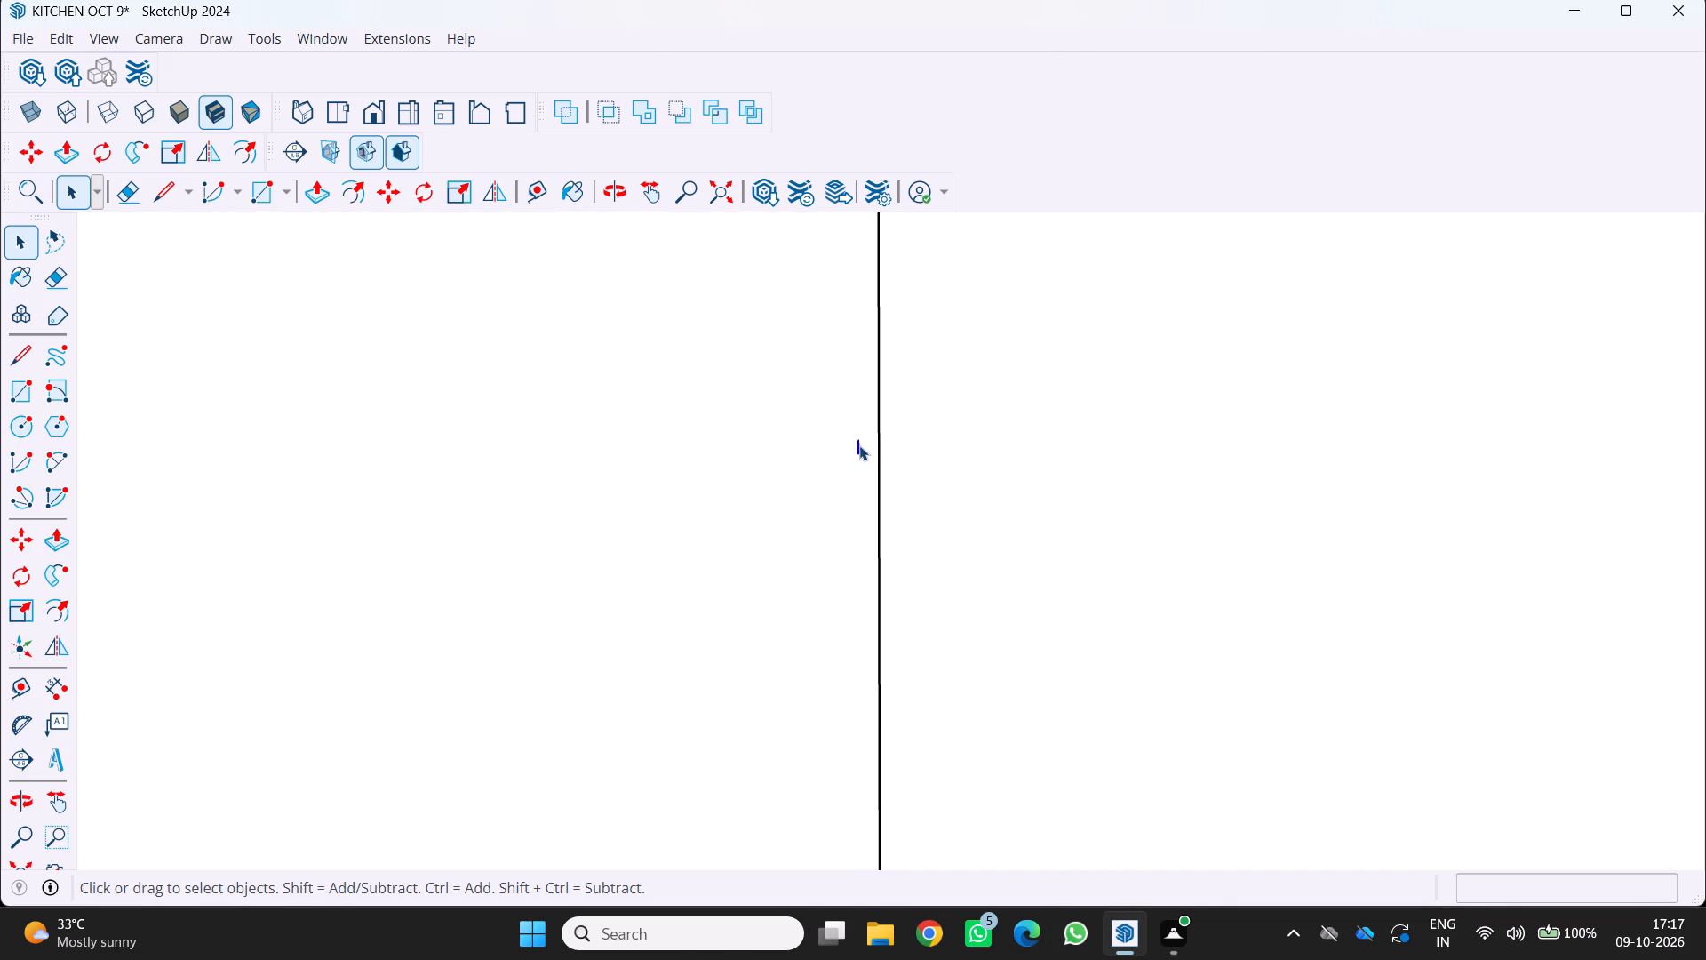
key(Delete)
Offset the outline of the cabinet front above the fridge inward by about 2 1/4".
scroll(856, 444, down, 20)
scroll(856, 444, down, 6)
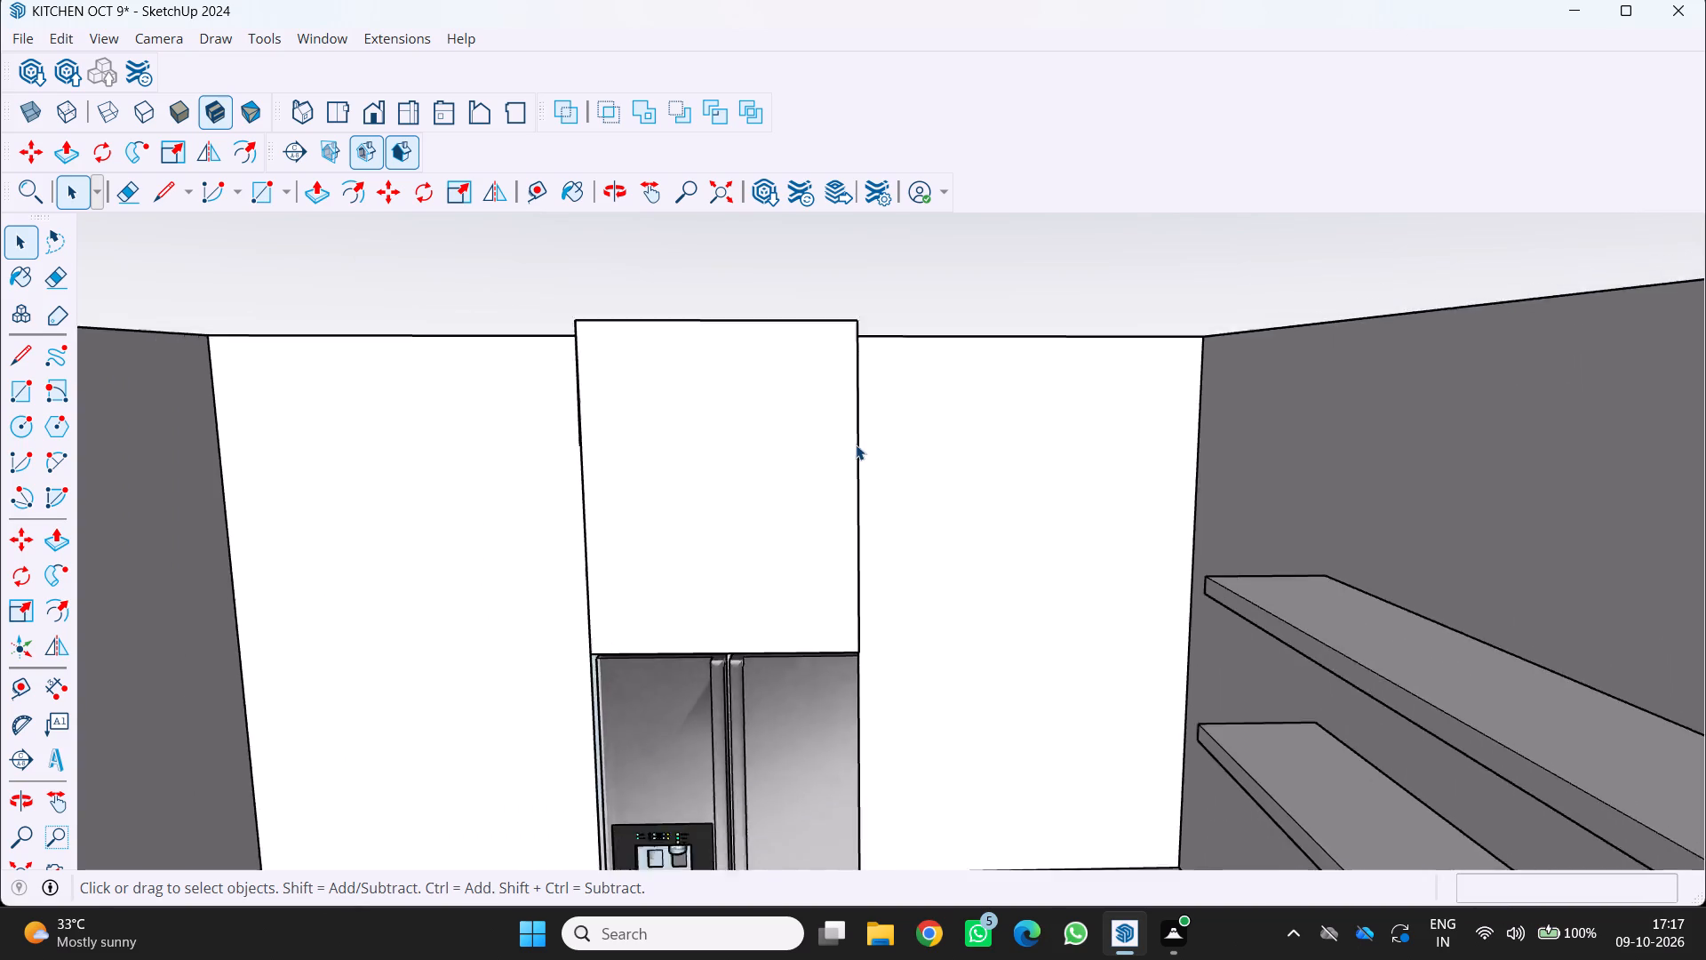
scroll(856, 444, down, 5)
middle_drag(856, 444, 844, 484)
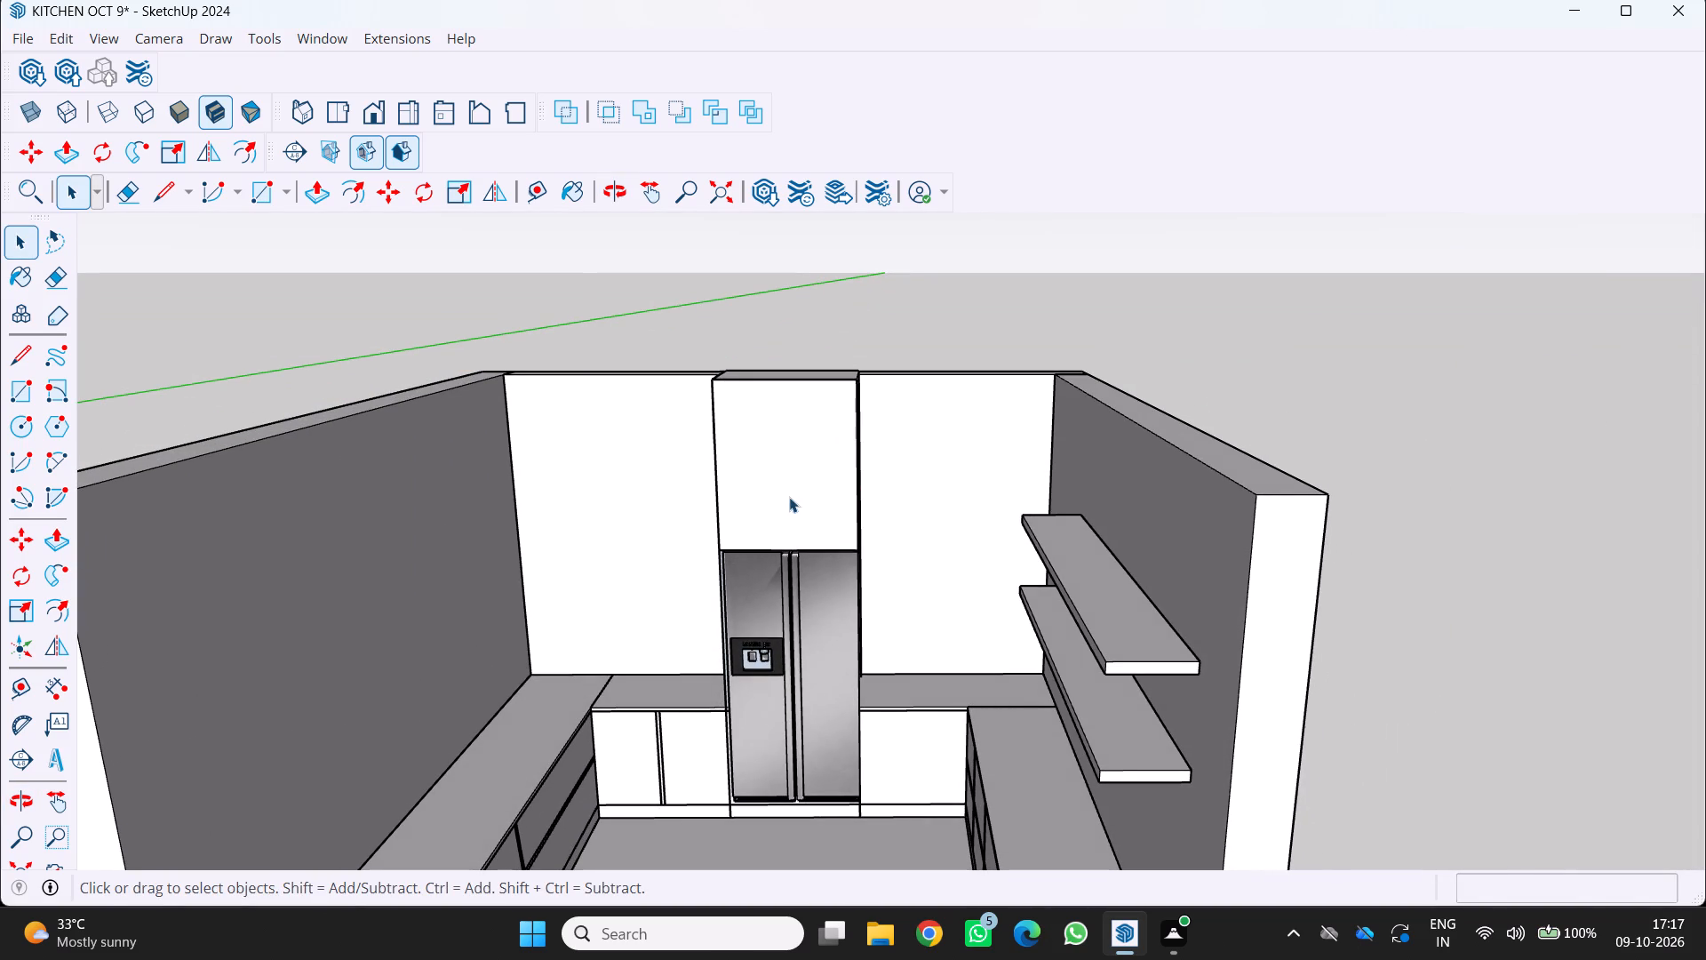
key(space)
click(711, 429)
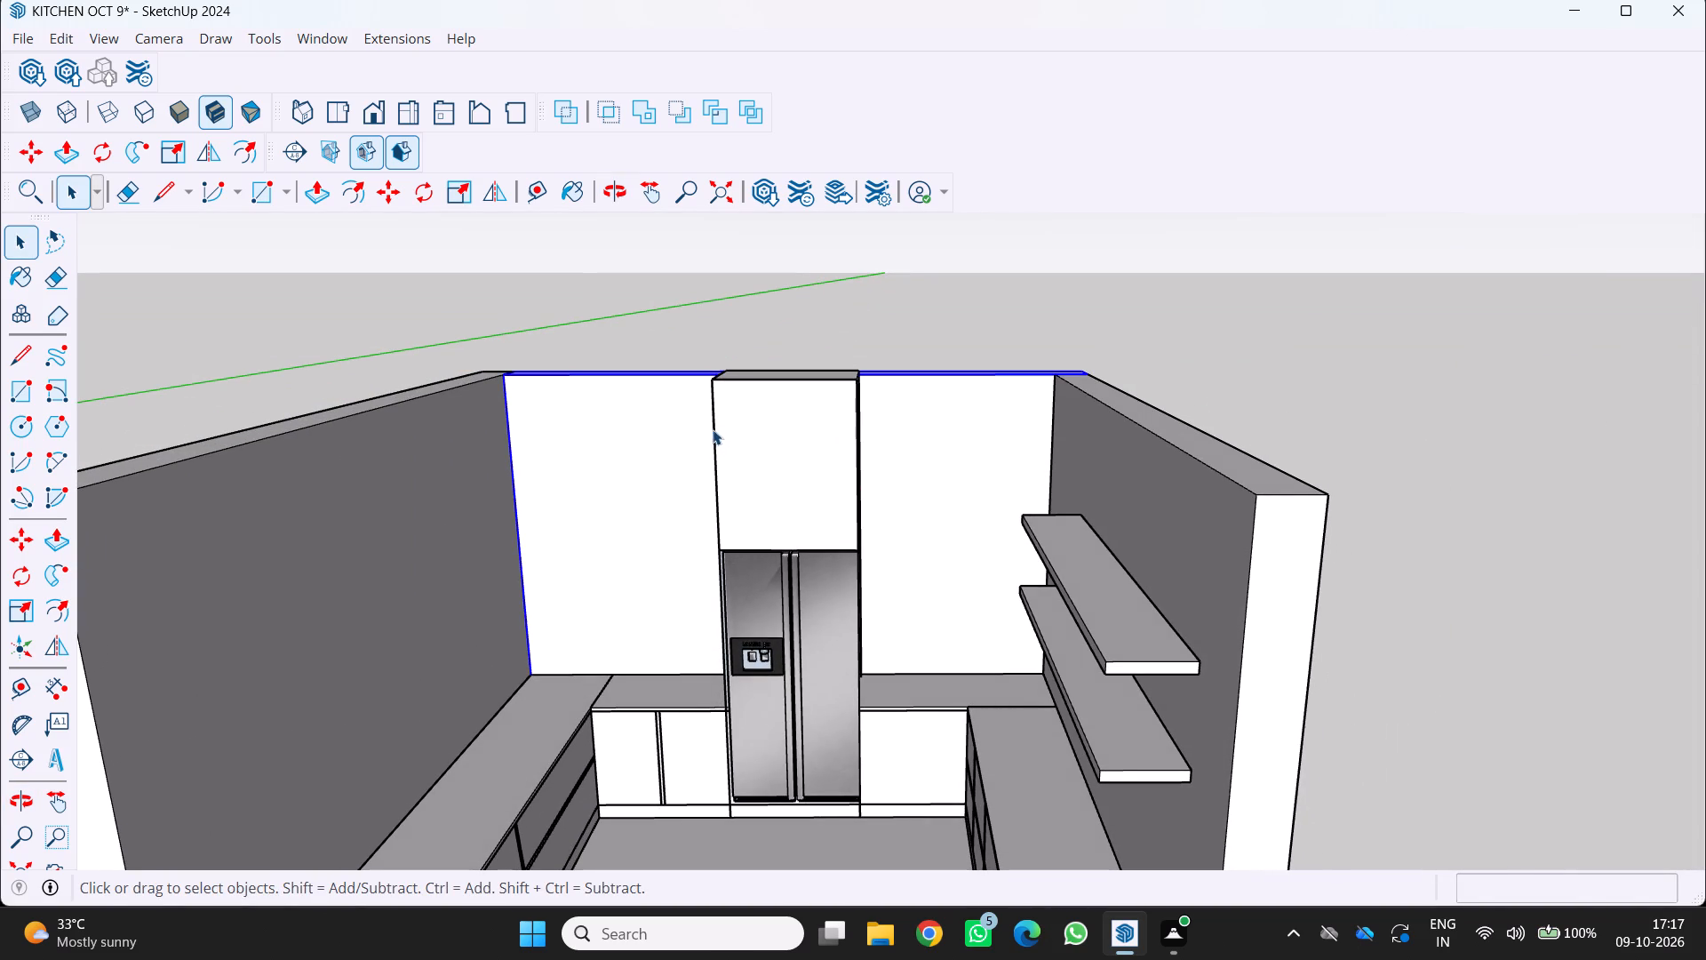
click(713, 430)
double_click(714, 437)
double_click(714, 453)
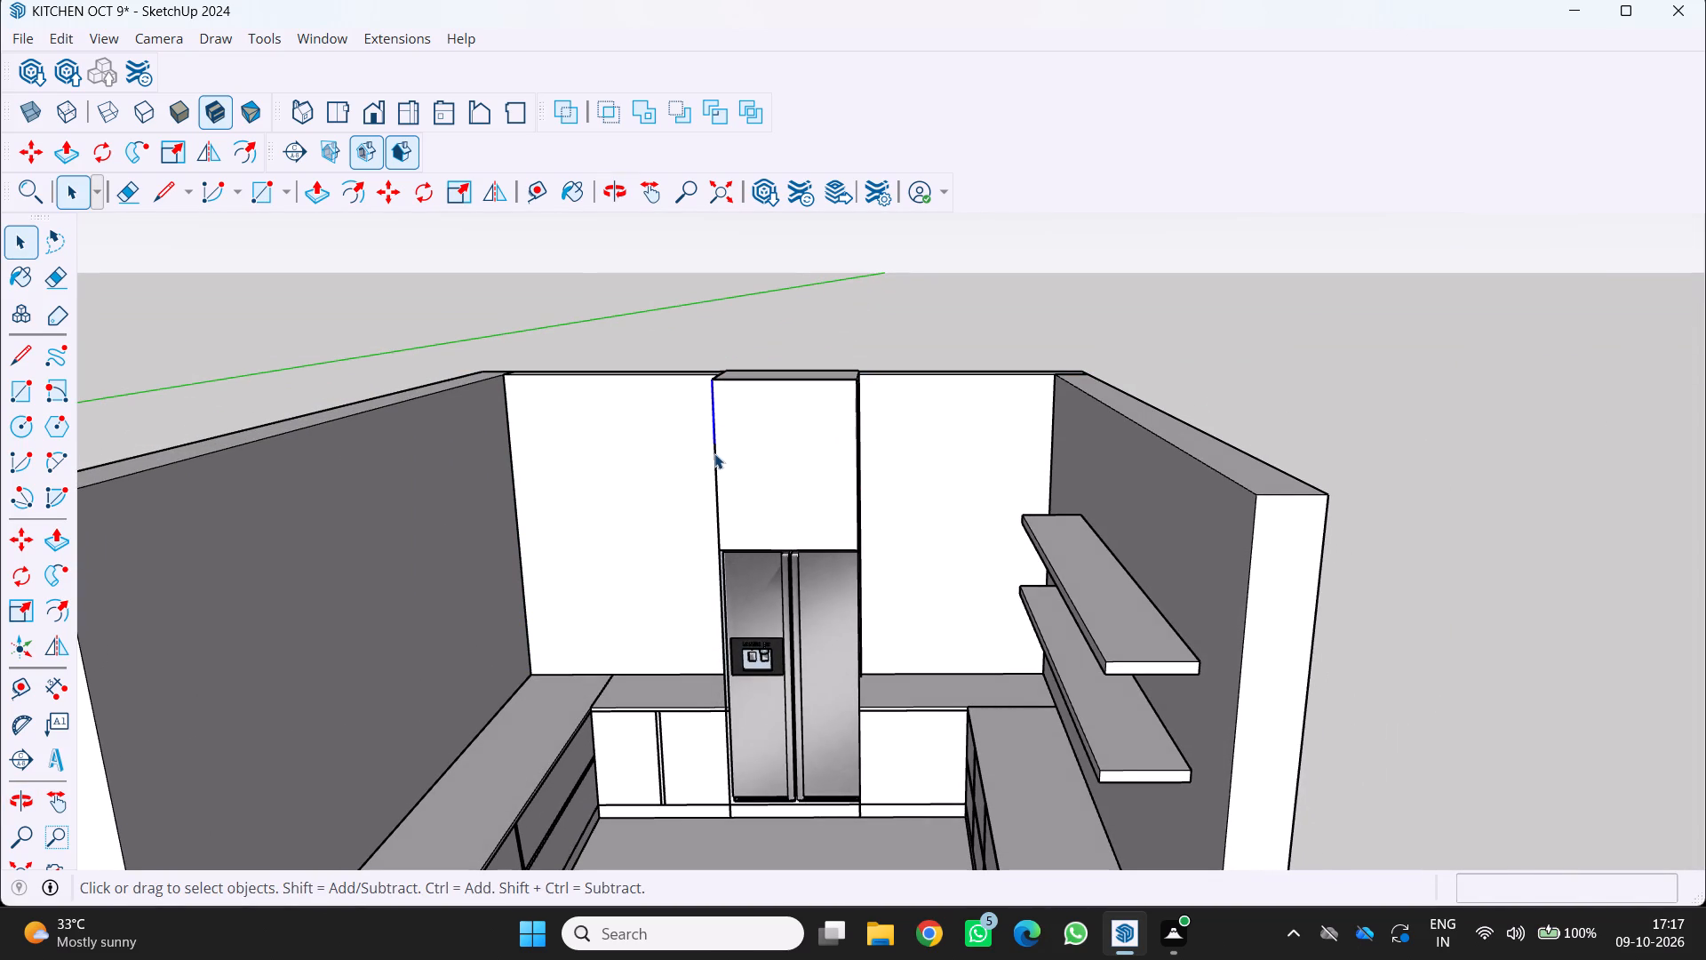
click(711, 453)
click(718, 436)
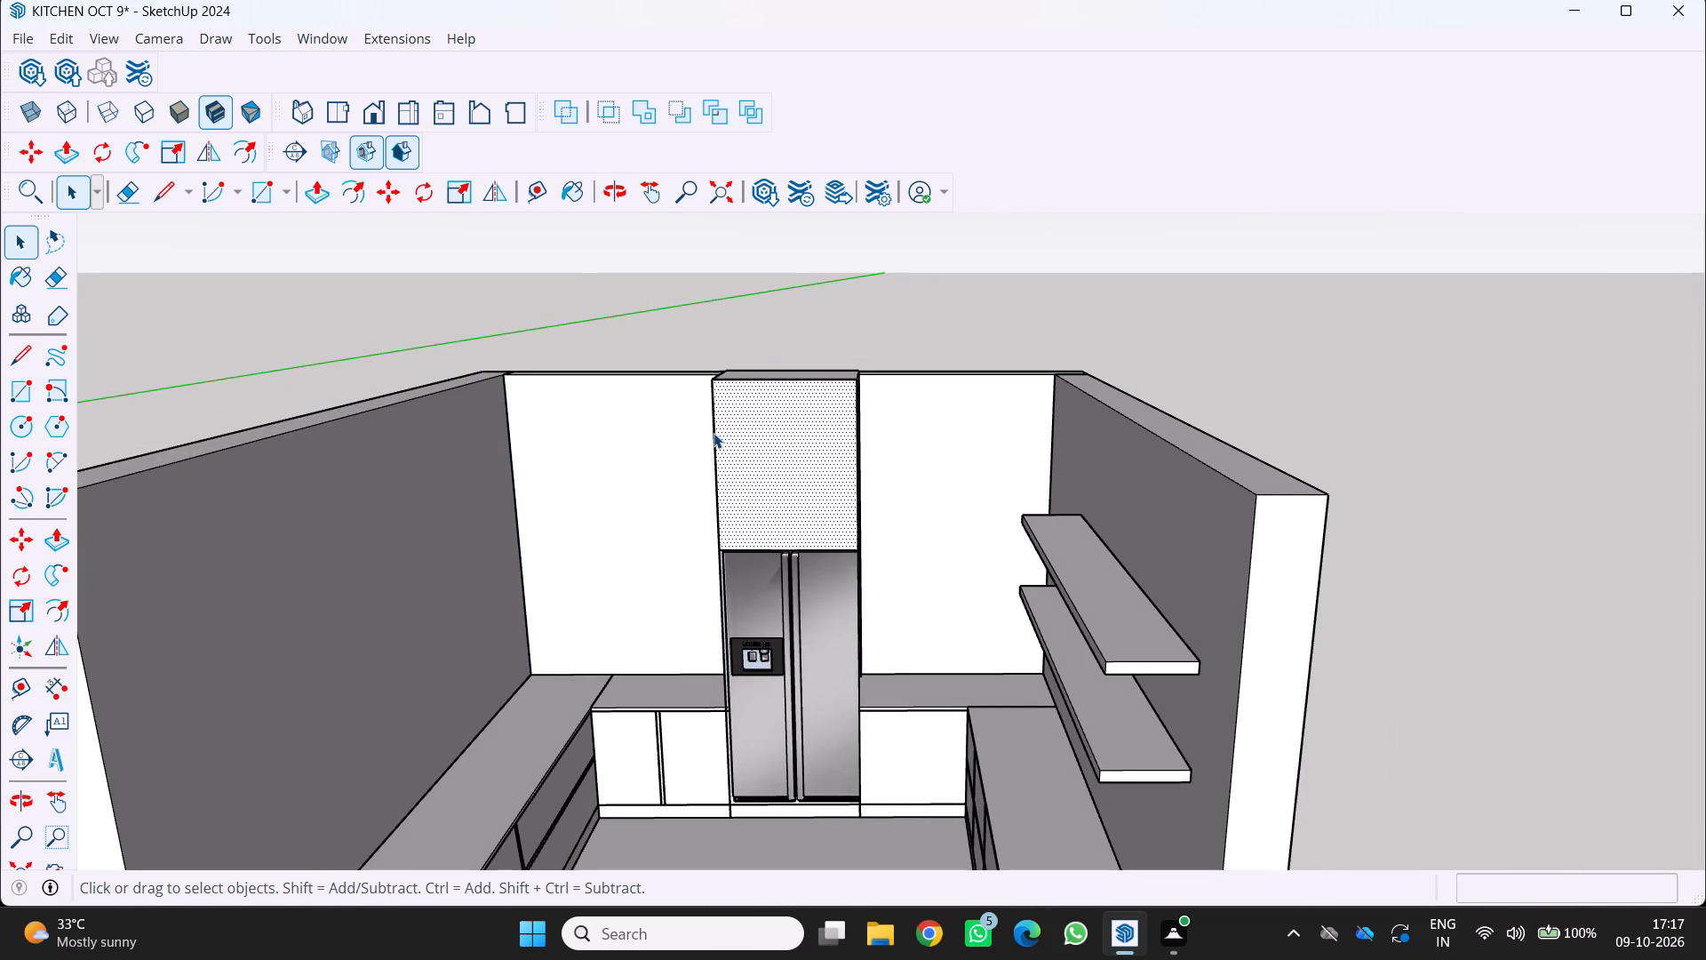
key(f)
click(713, 433)
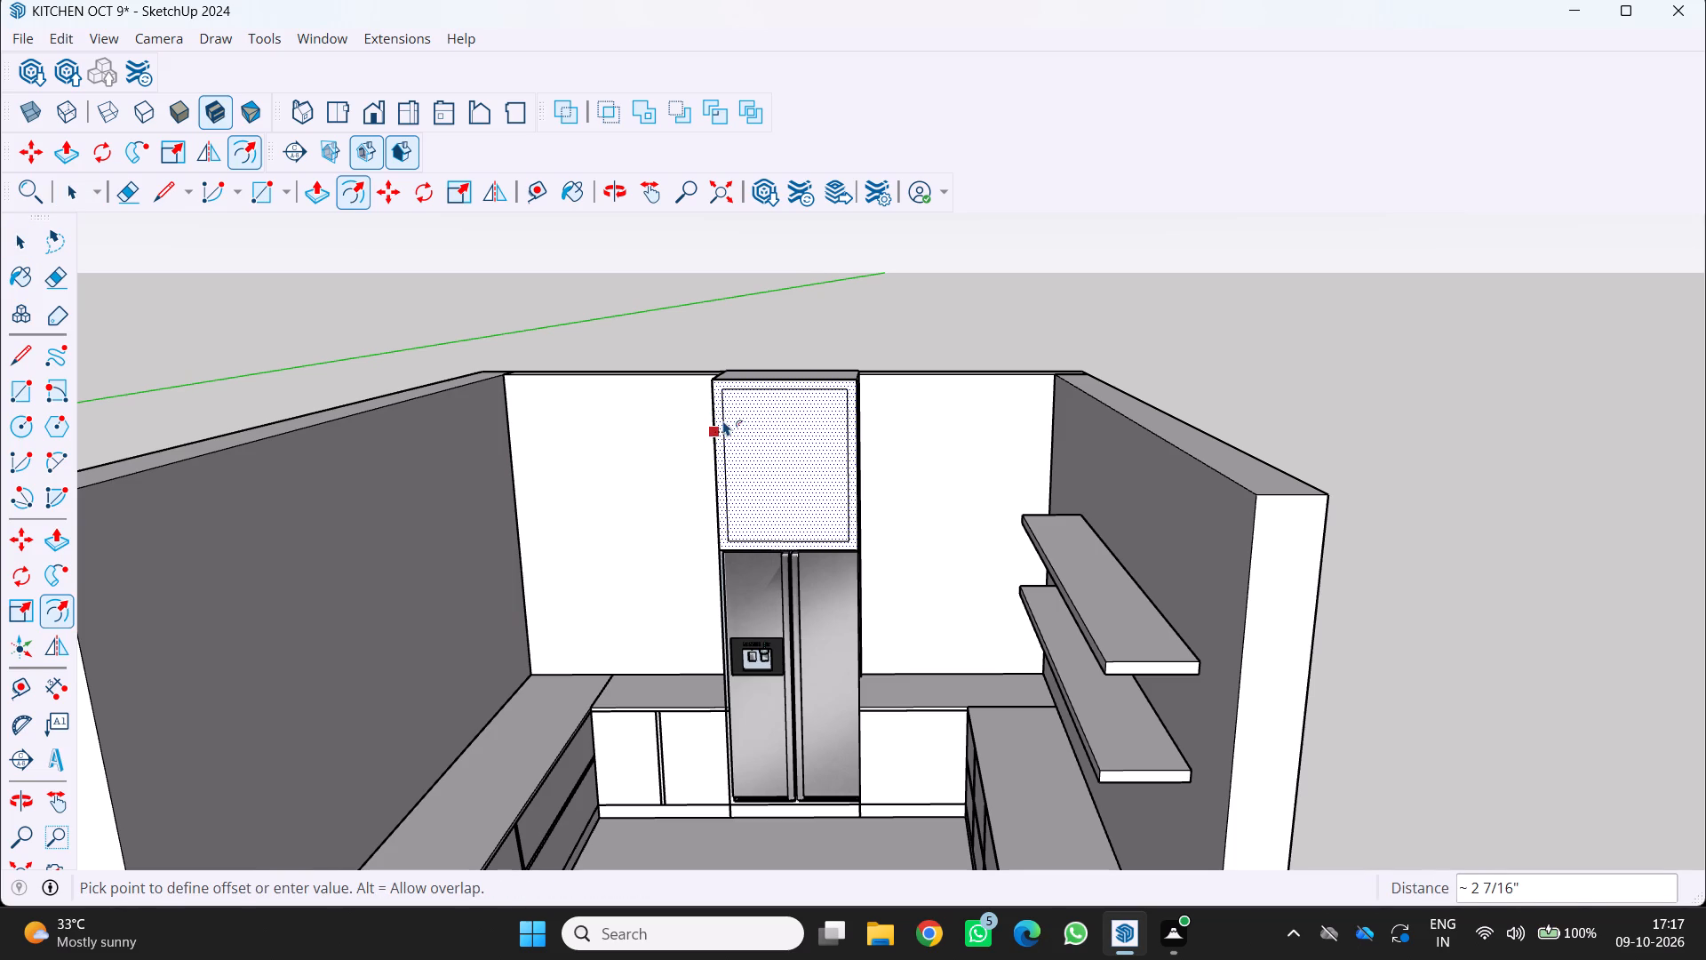
click(722, 416)
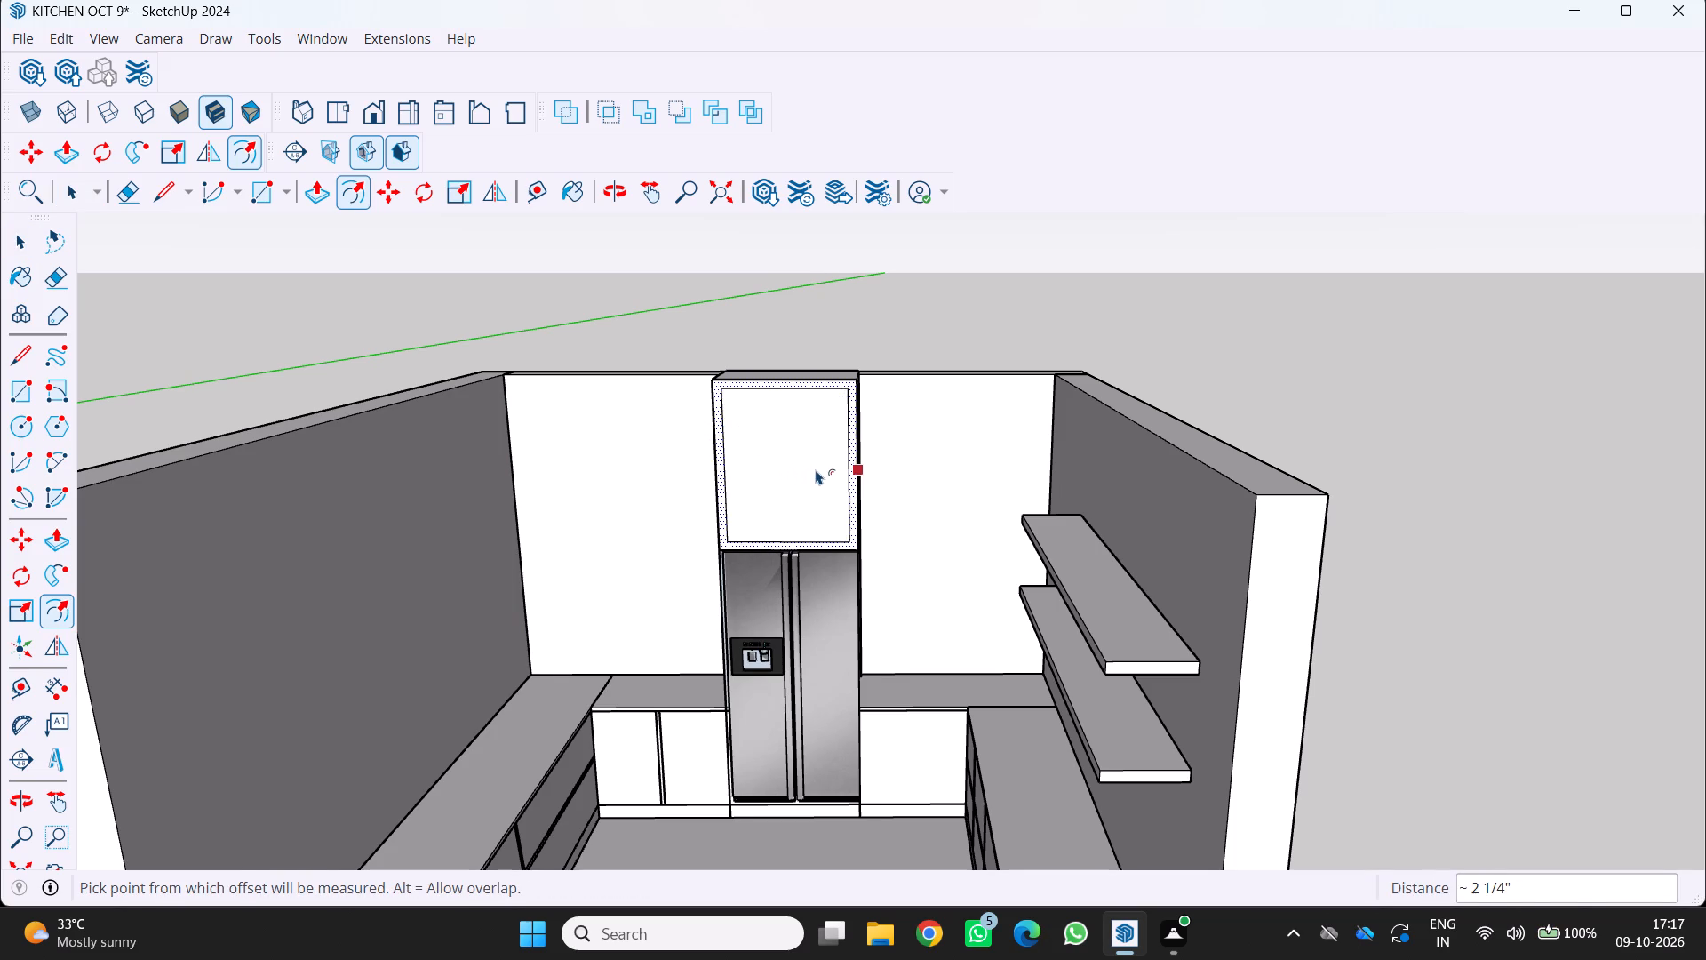
scroll(816, 469, down, 2)
key(space)
click(745, 670)
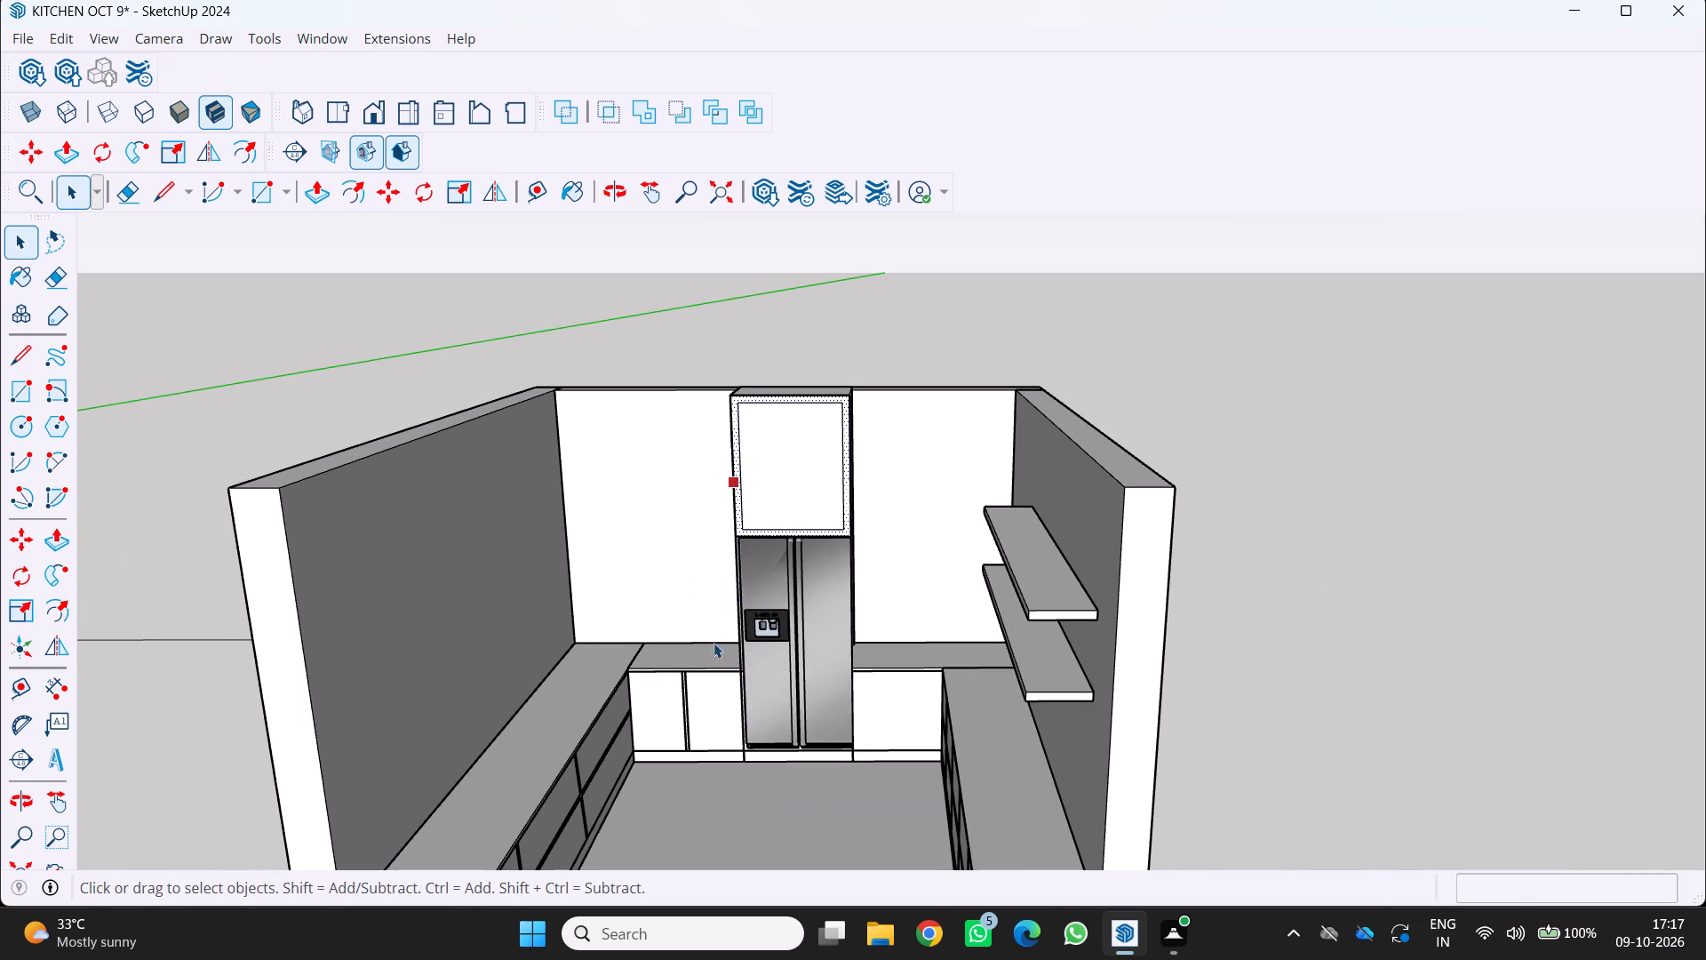
click(664, 781)
key(space)
Draw a vertical line about 3' 3 1/2" long down the middle of the inset panel above the fridge, splitting it into two doors.
scroll(786, 425, up, 4)
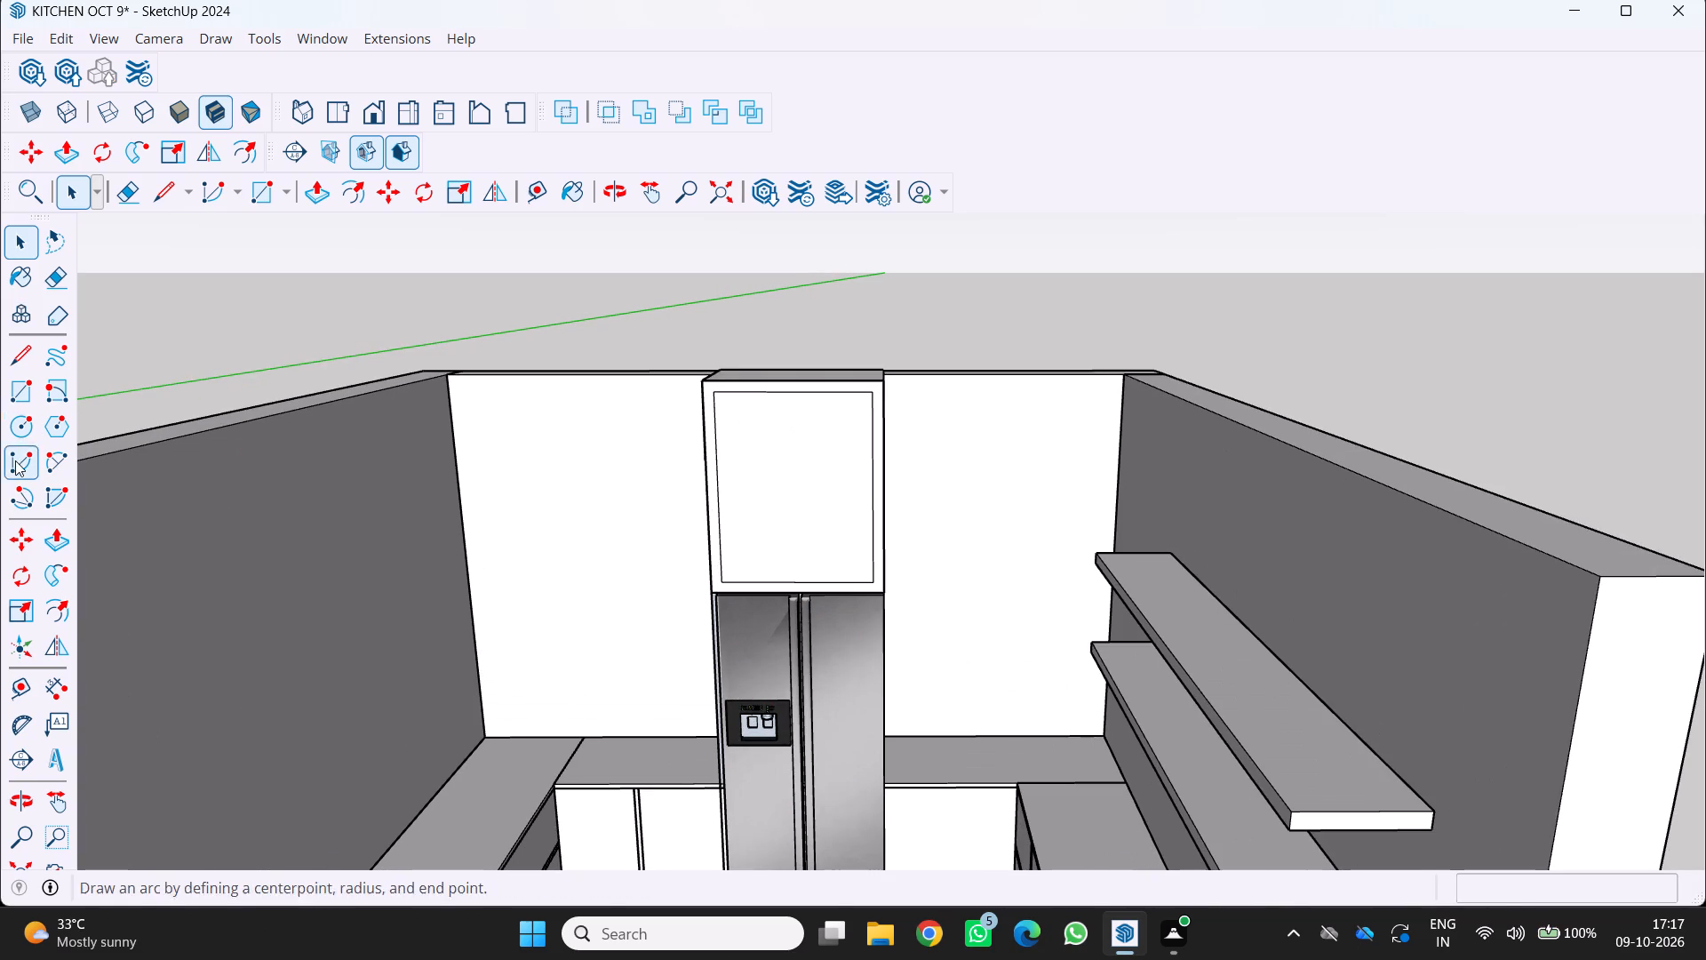
click(20, 352)
scroll(920, 582, up, 2)
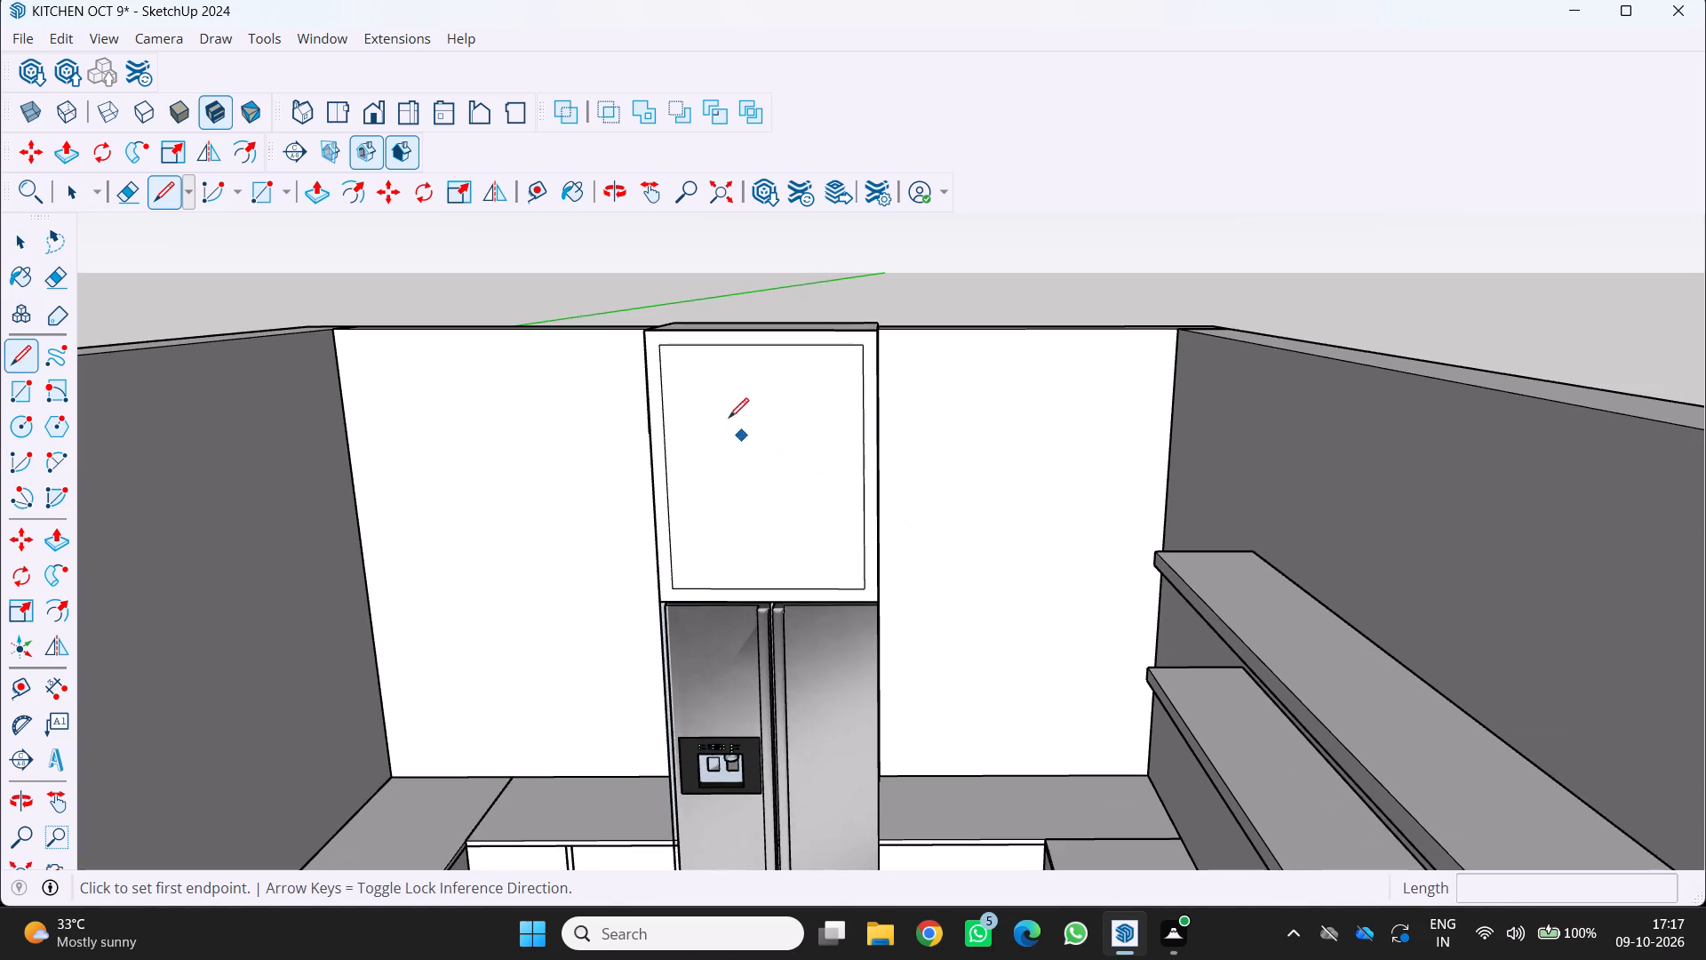
click(756, 346)
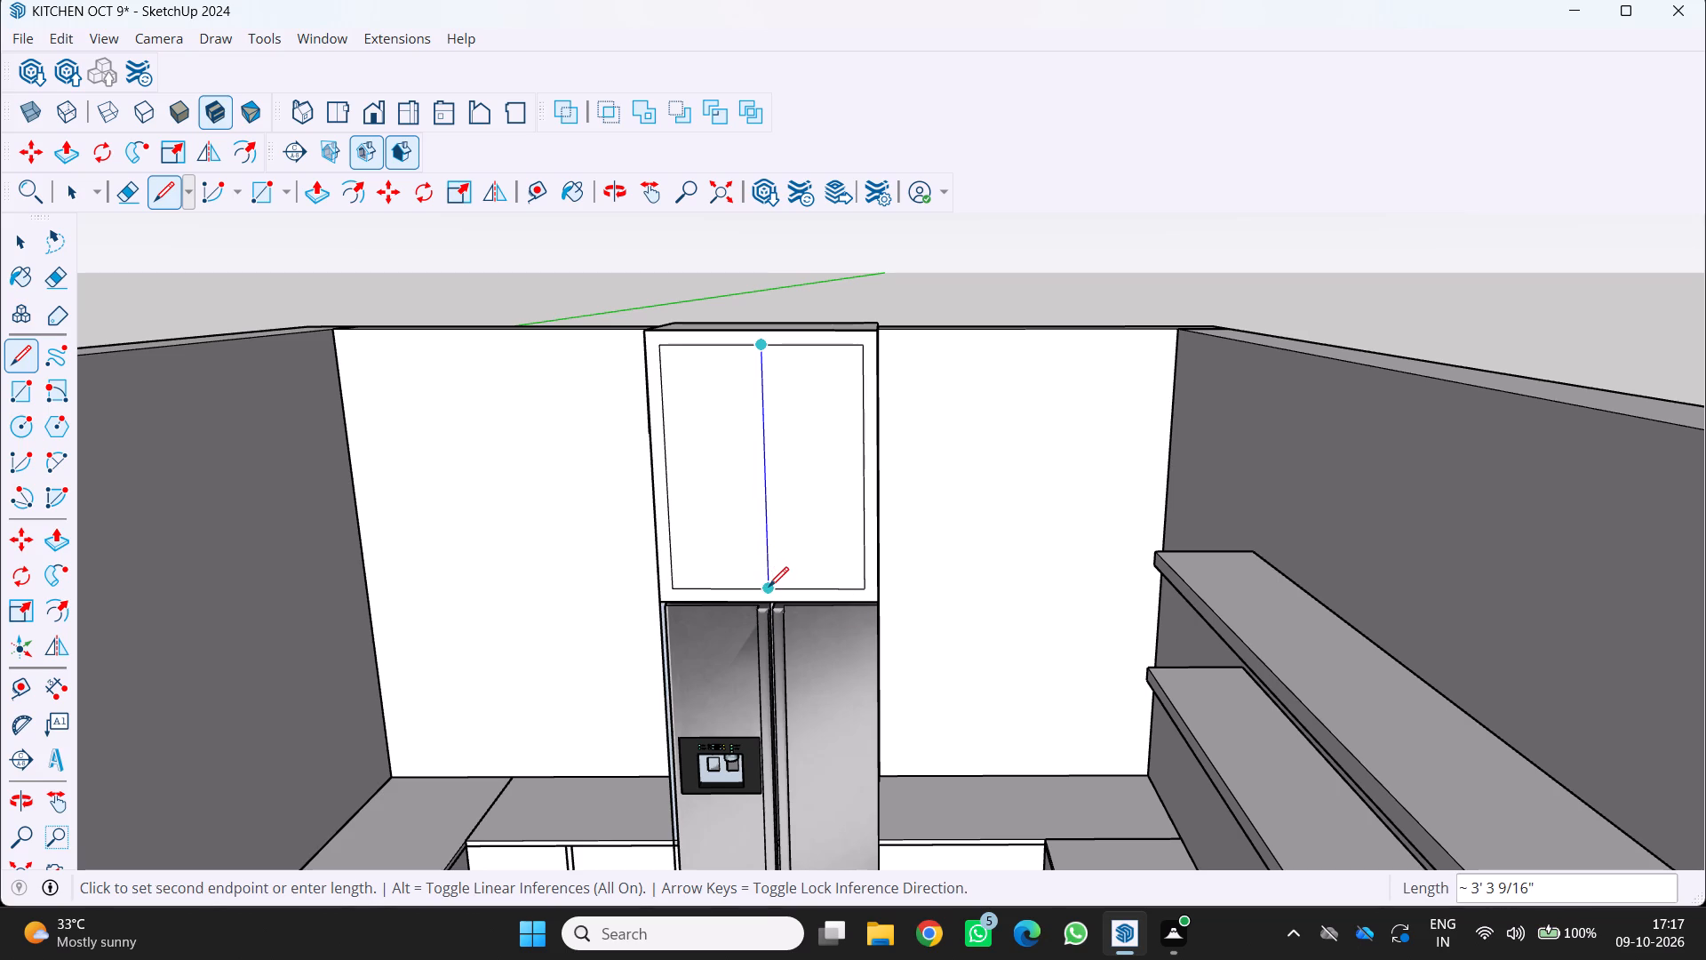
click(769, 587)
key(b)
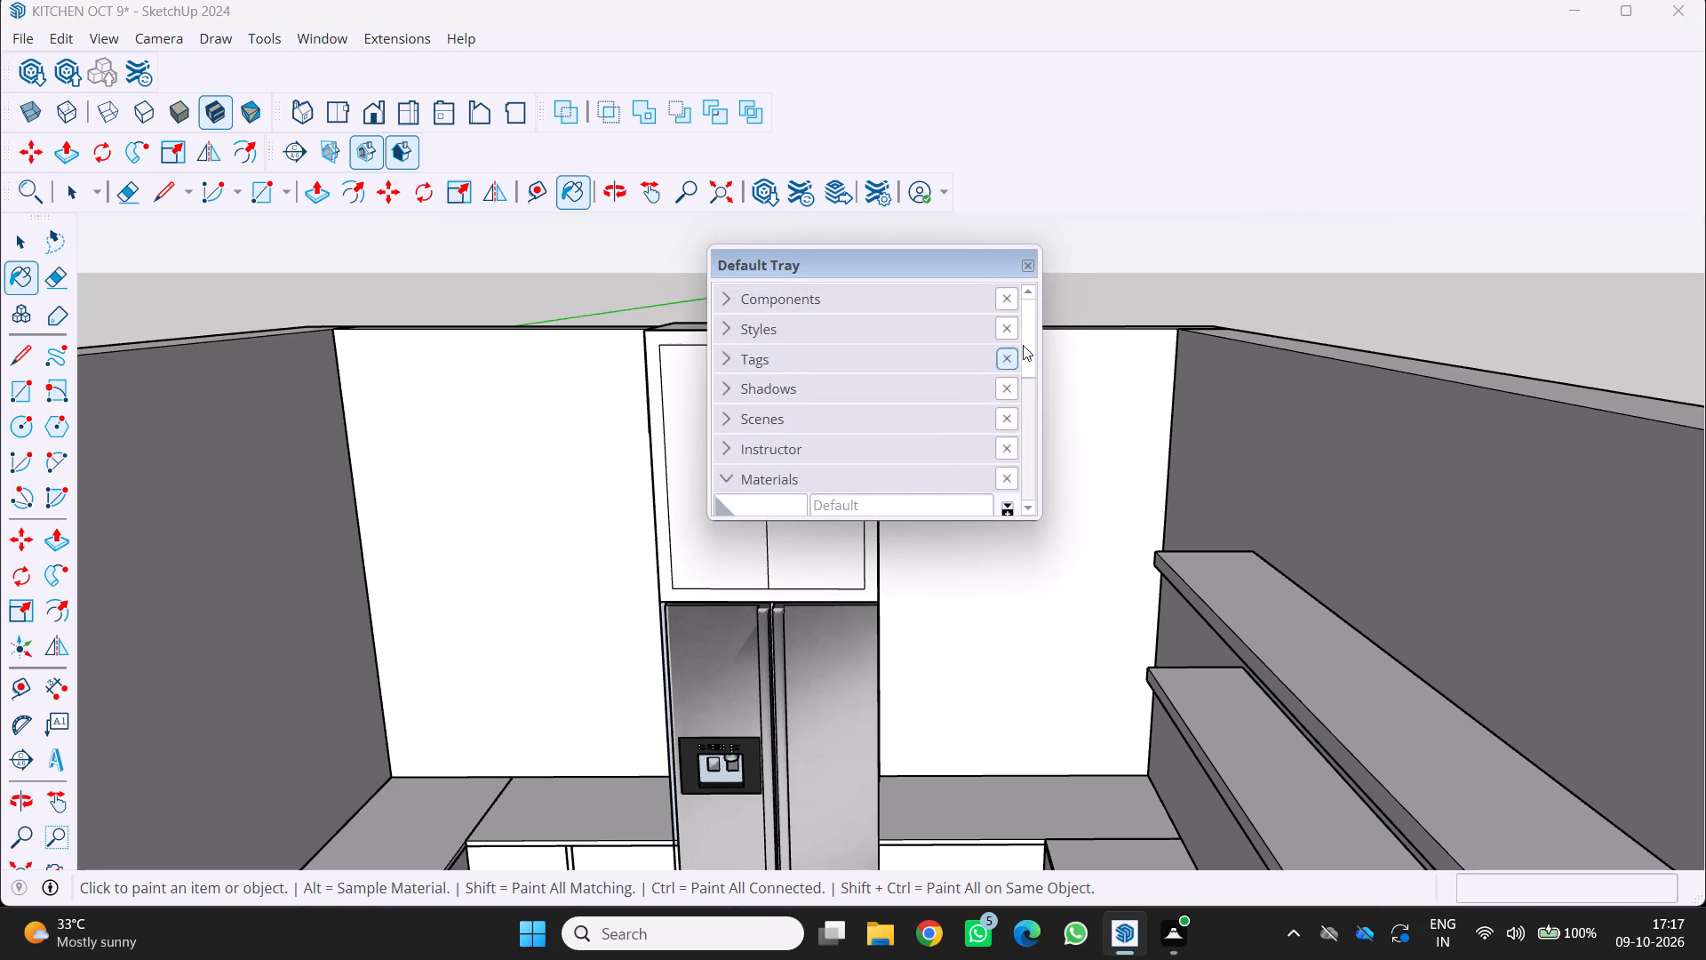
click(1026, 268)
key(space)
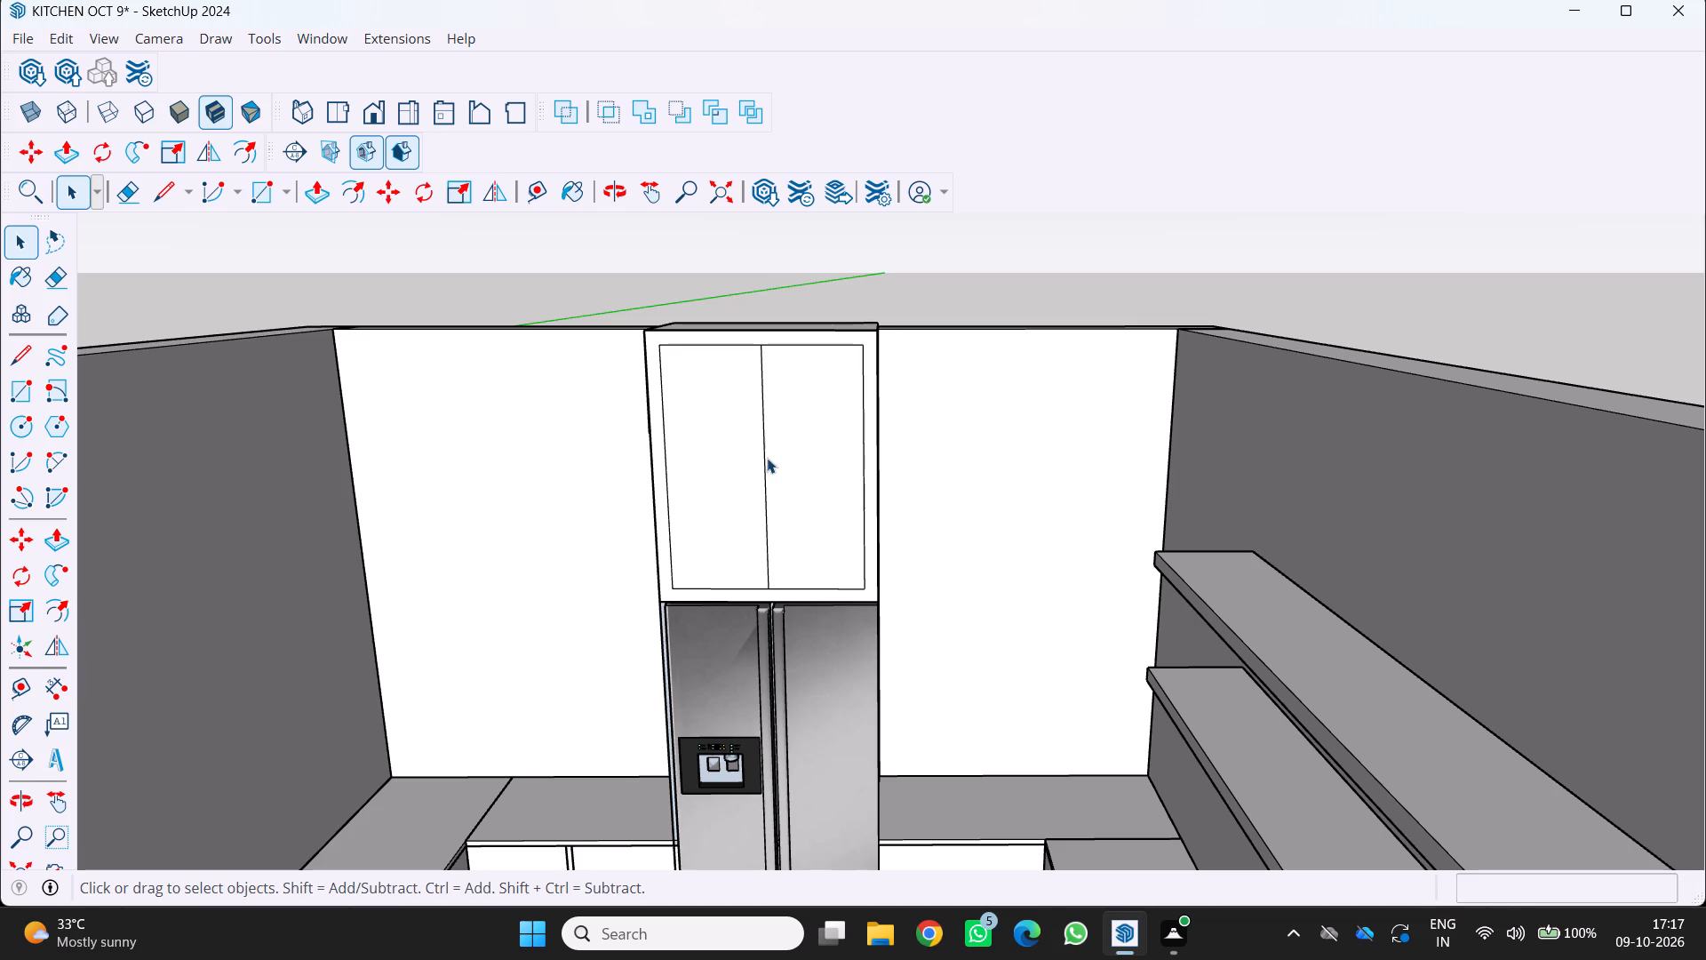
Copy the vertical centre line 1" to the right to form a narrow strip between the two cabinet doors.
click(765, 457)
key(m)
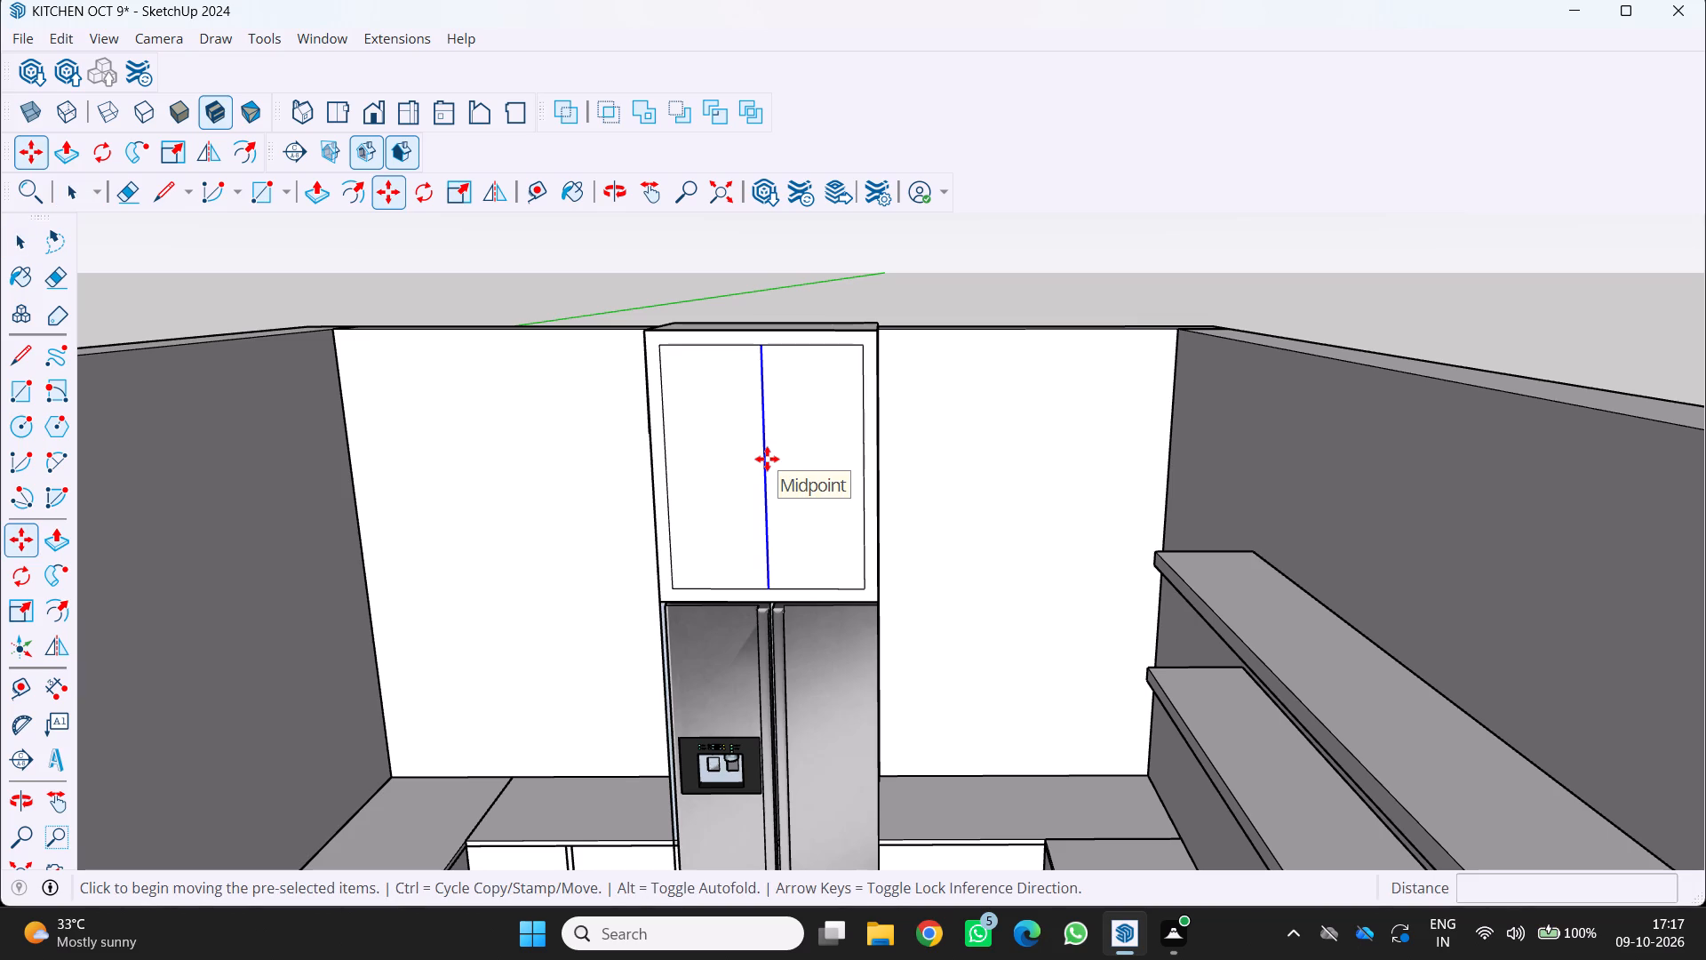
click(774, 468)
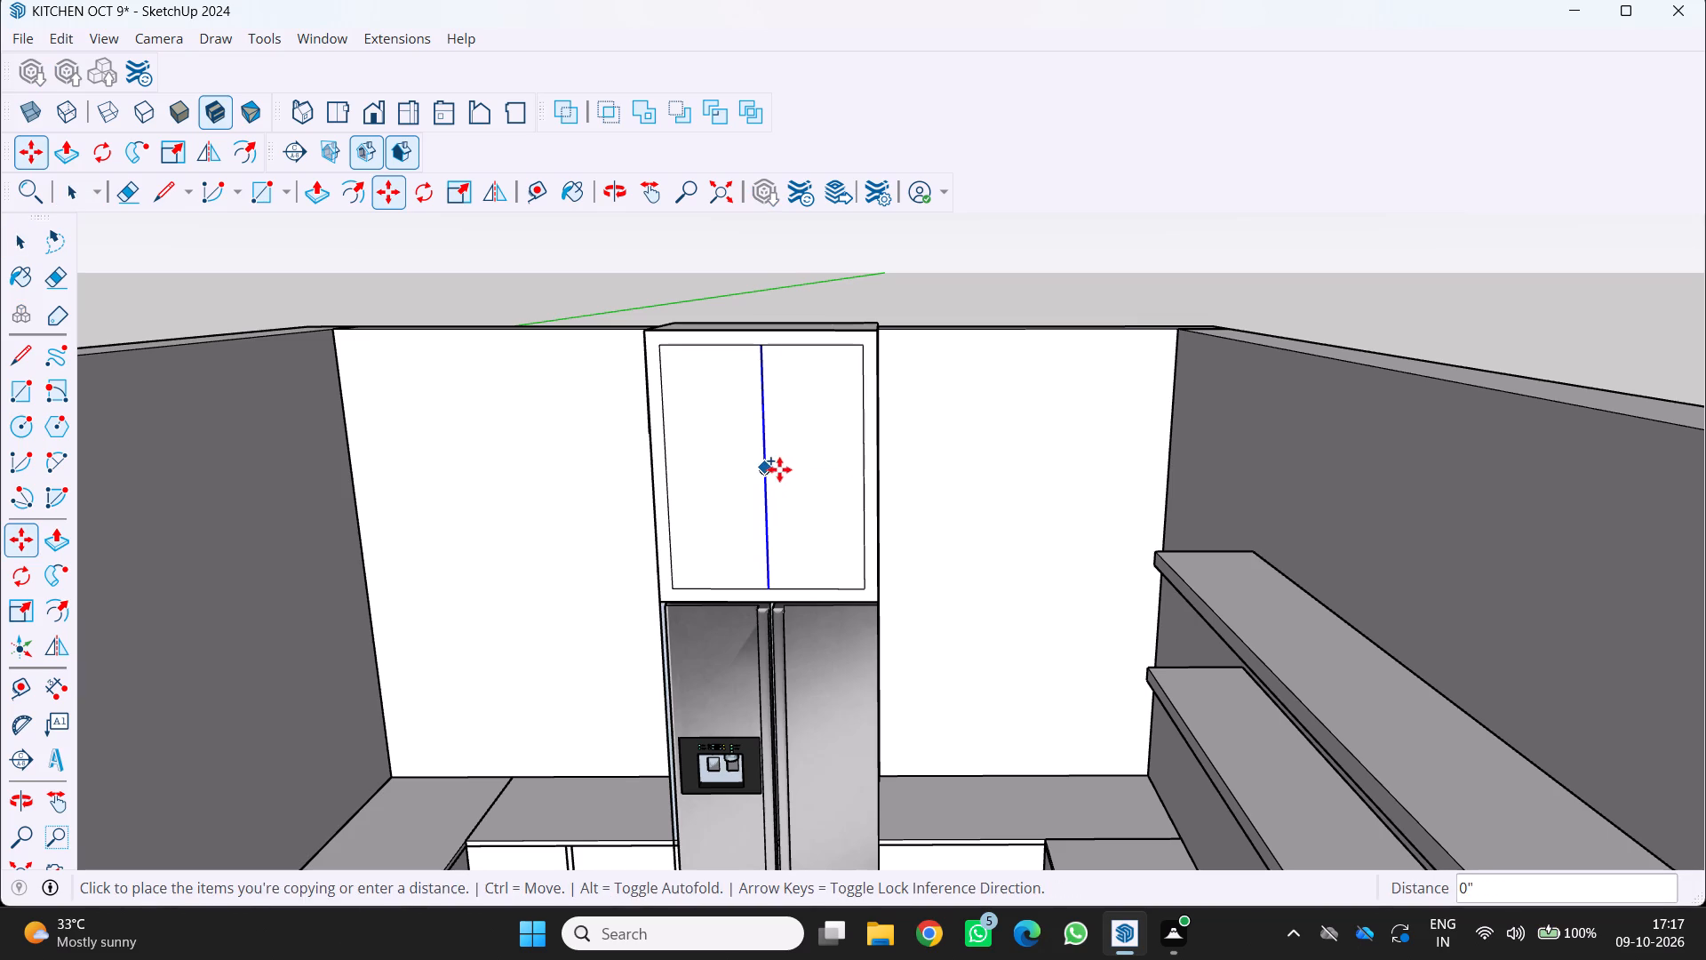
key(1)
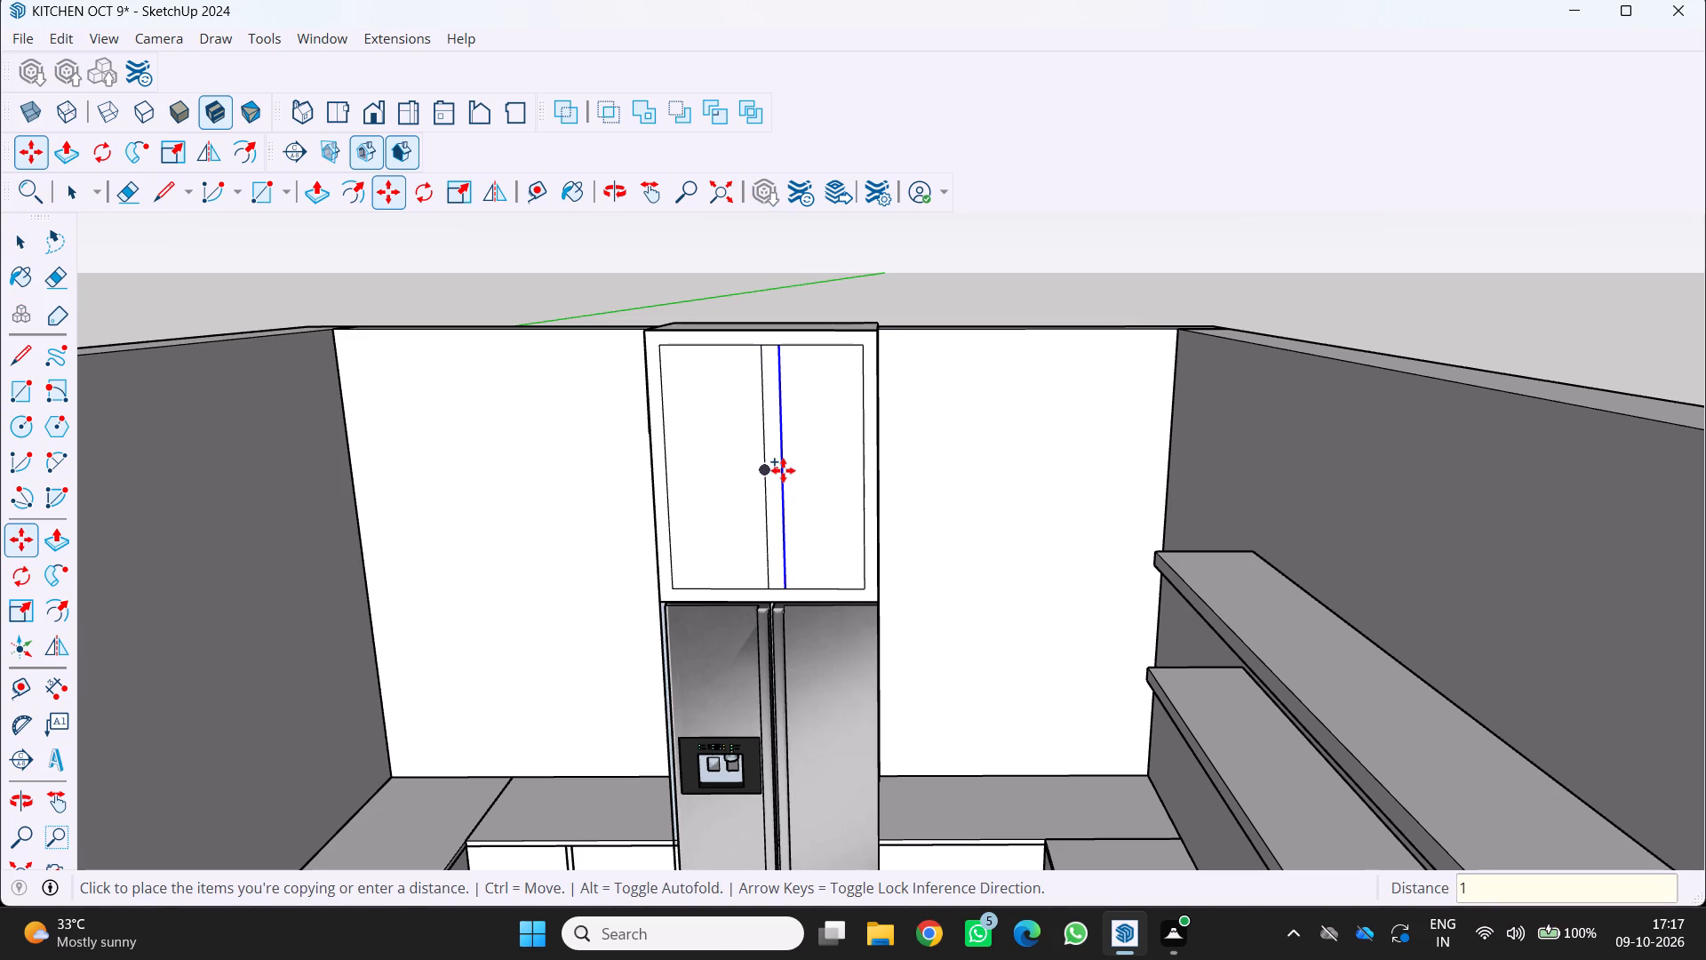
key(Return)
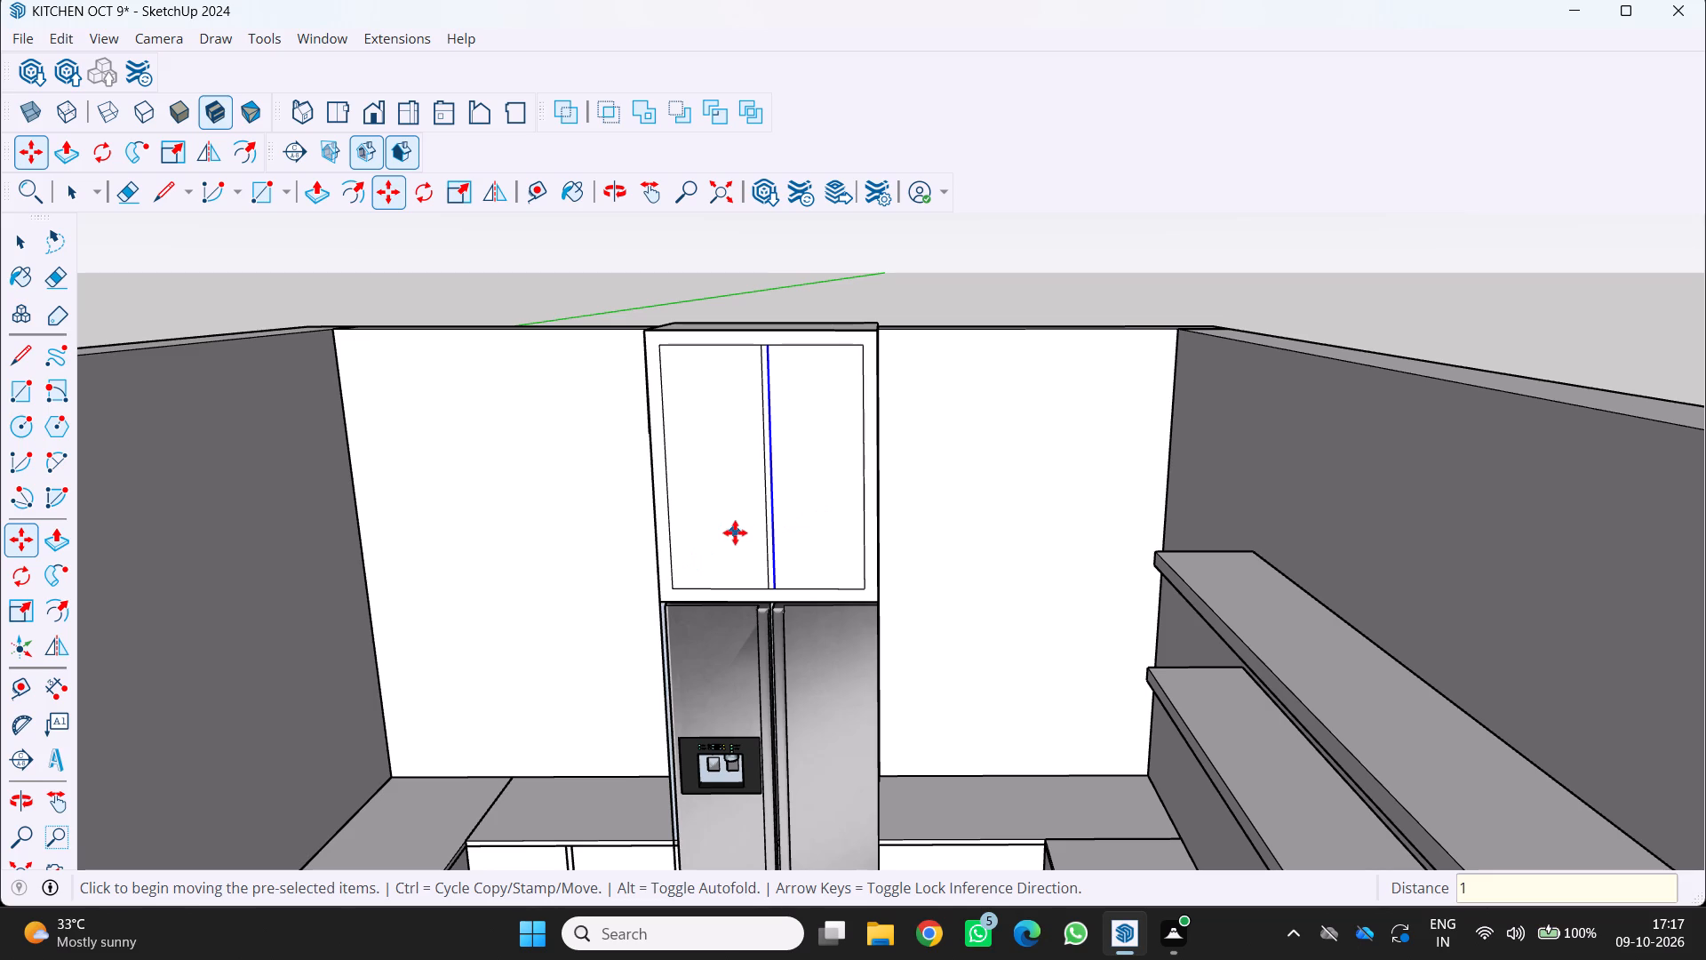
Push/Pull the outer frame face around the cabinet doors above the fridge by about 1' 2".
key(p)
scroll(873, 522, up, 2)
click(870, 520)
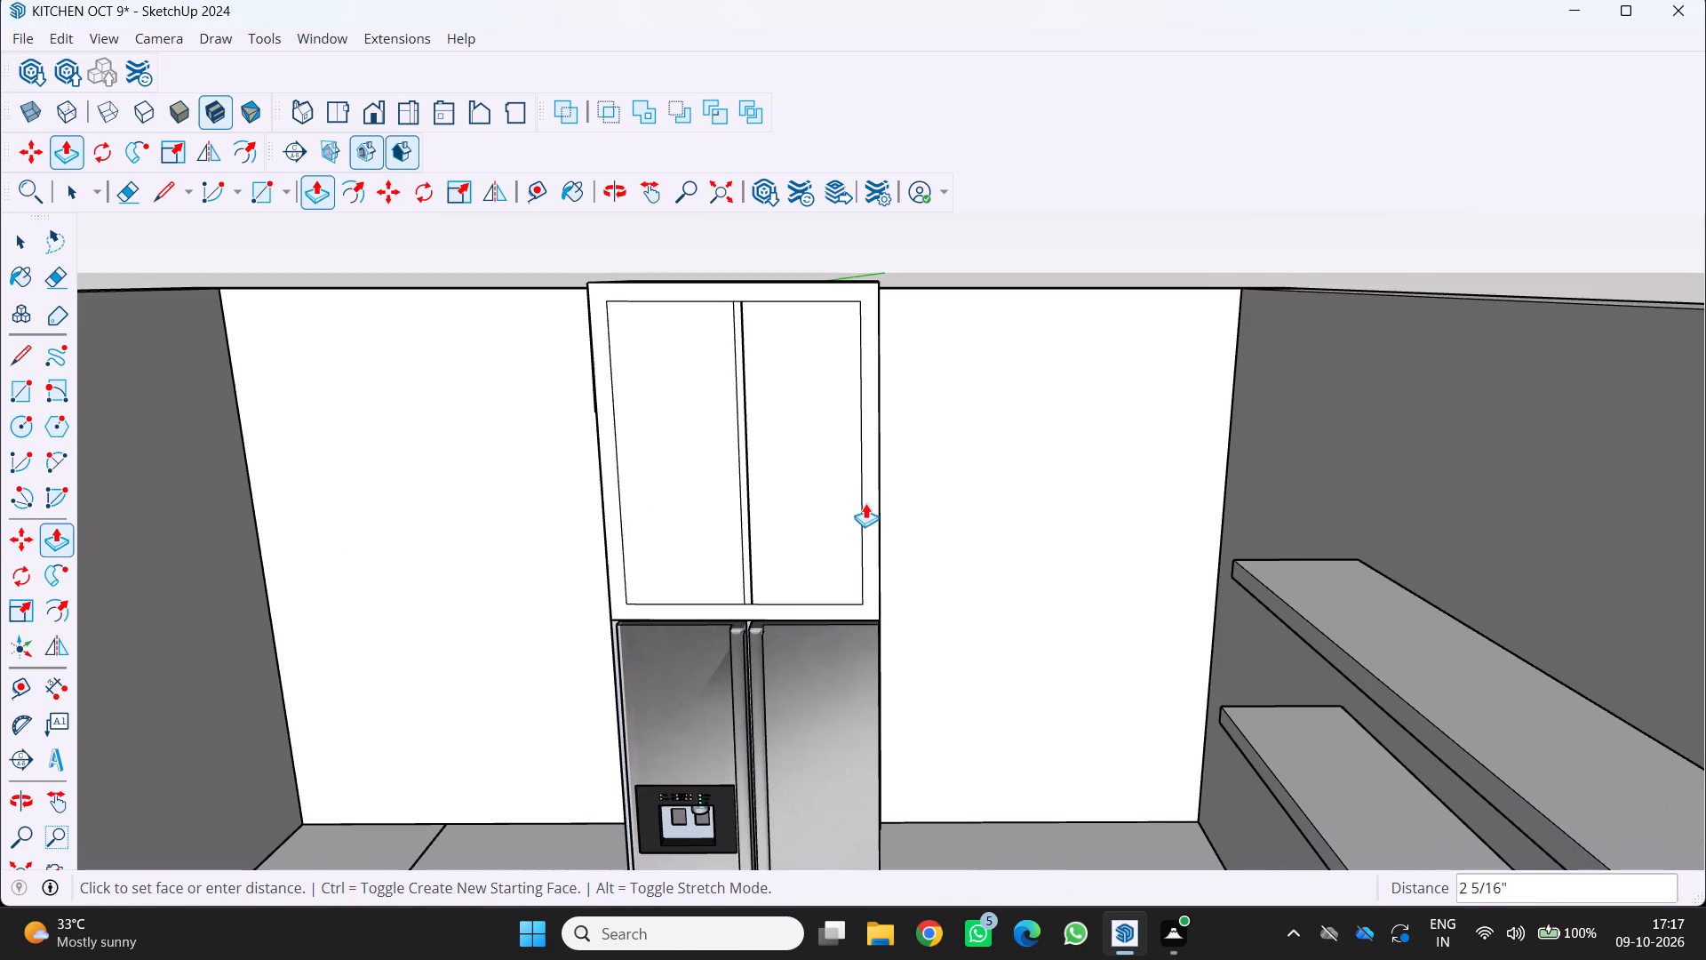
scroll(861, 494, down, 5)
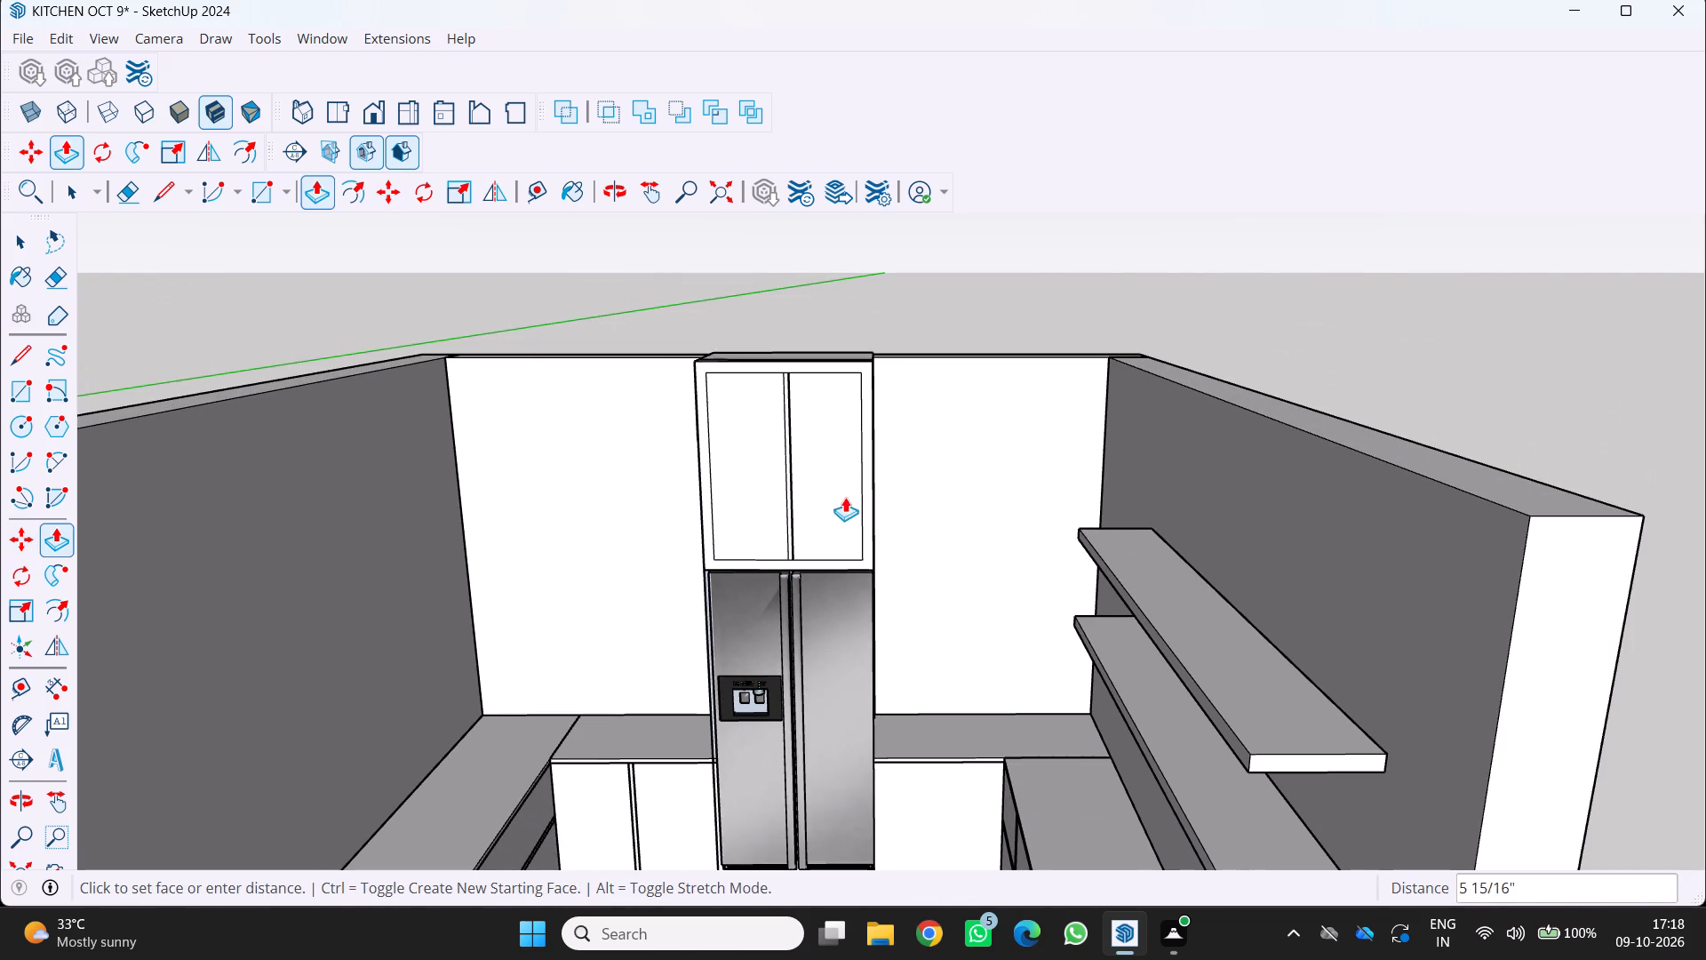
scroll(875, 508, up, 2)
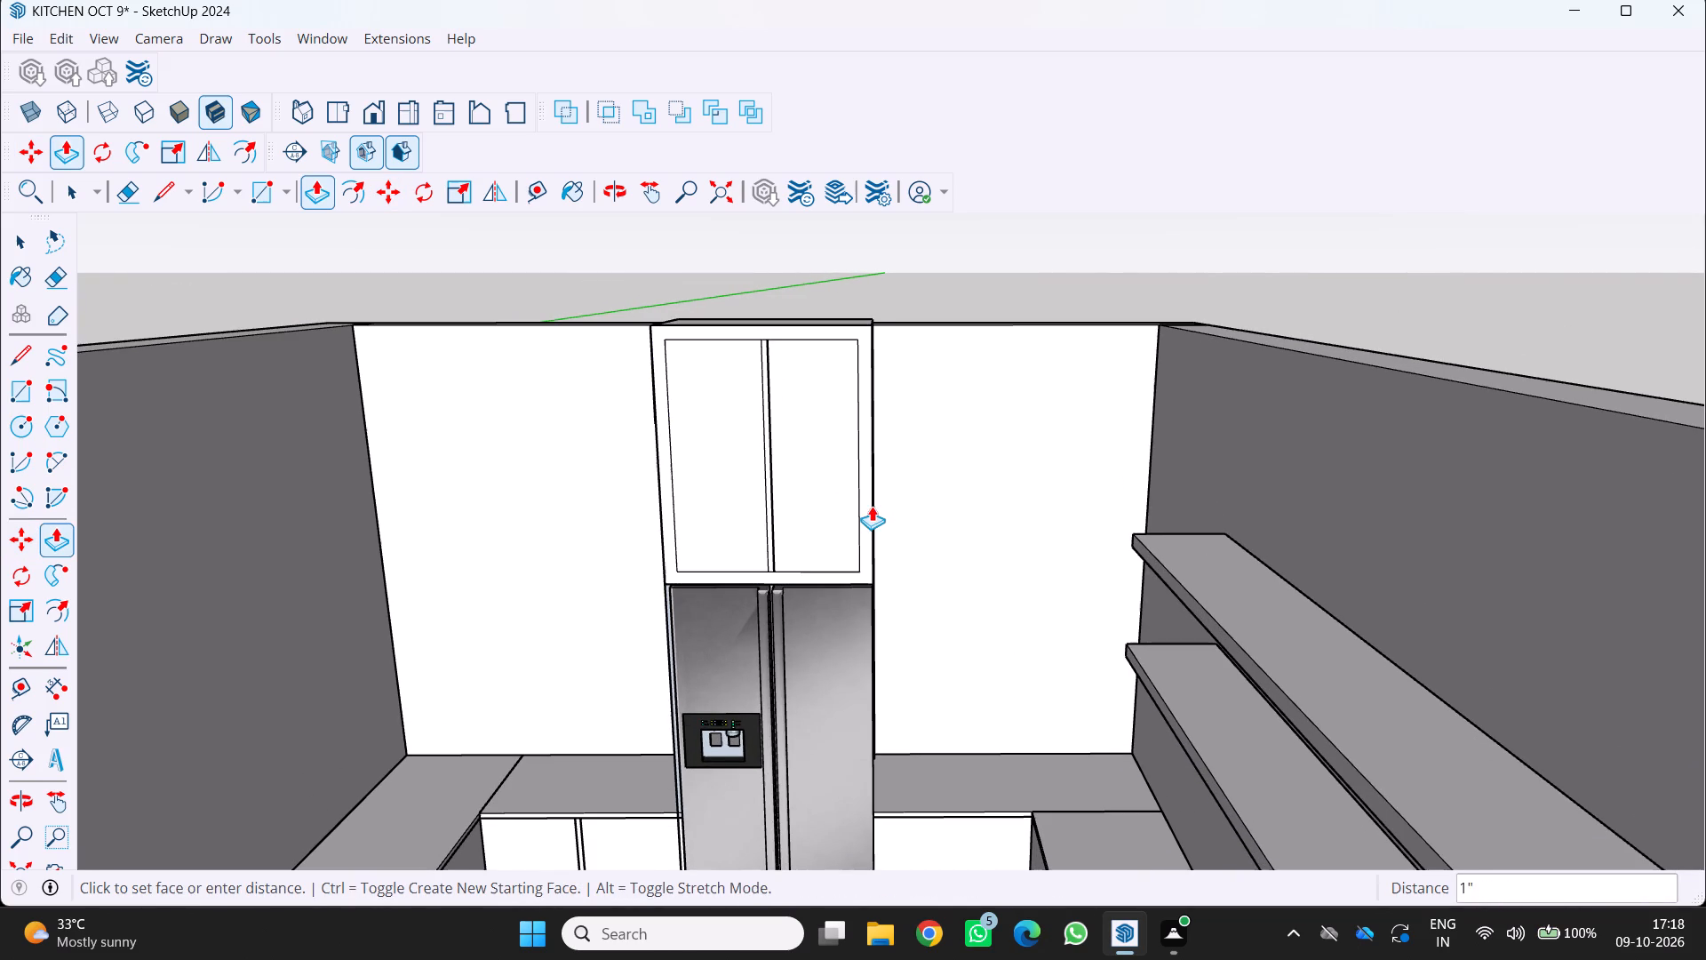
scroll(837, 491, up, 6)
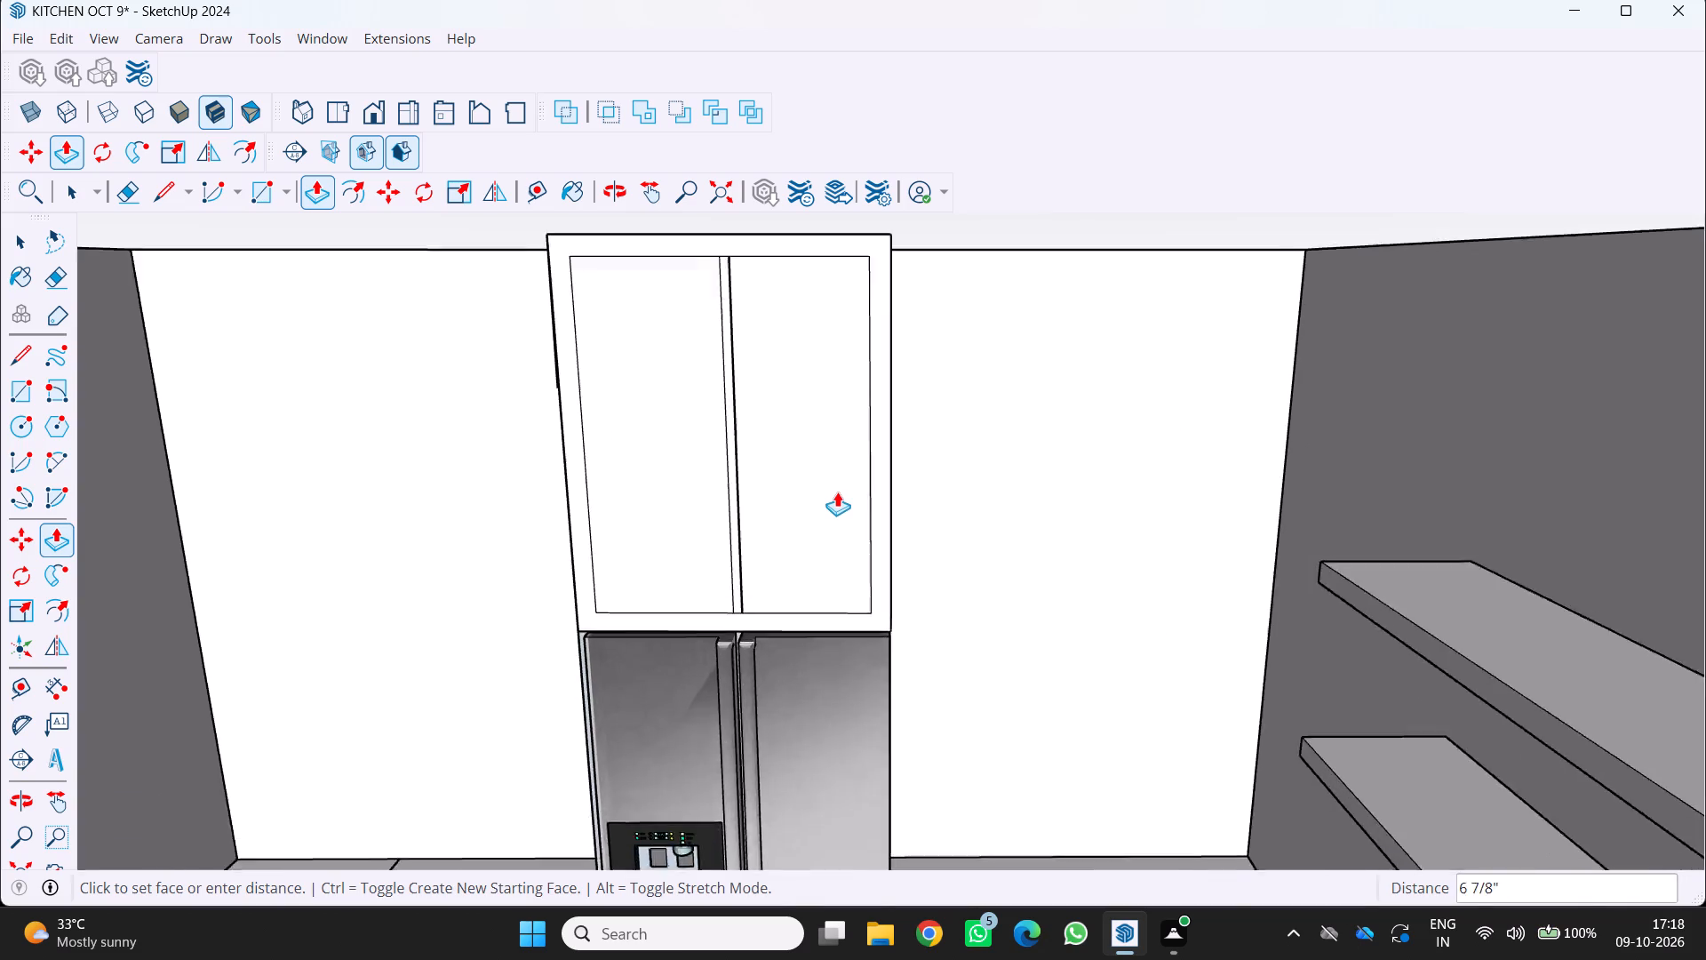
scroll(837, 492, up, 2)
scroll(906, 484, down, 10)
middle_click(904, 483)
middle_drag(905, 484, 919, 504)
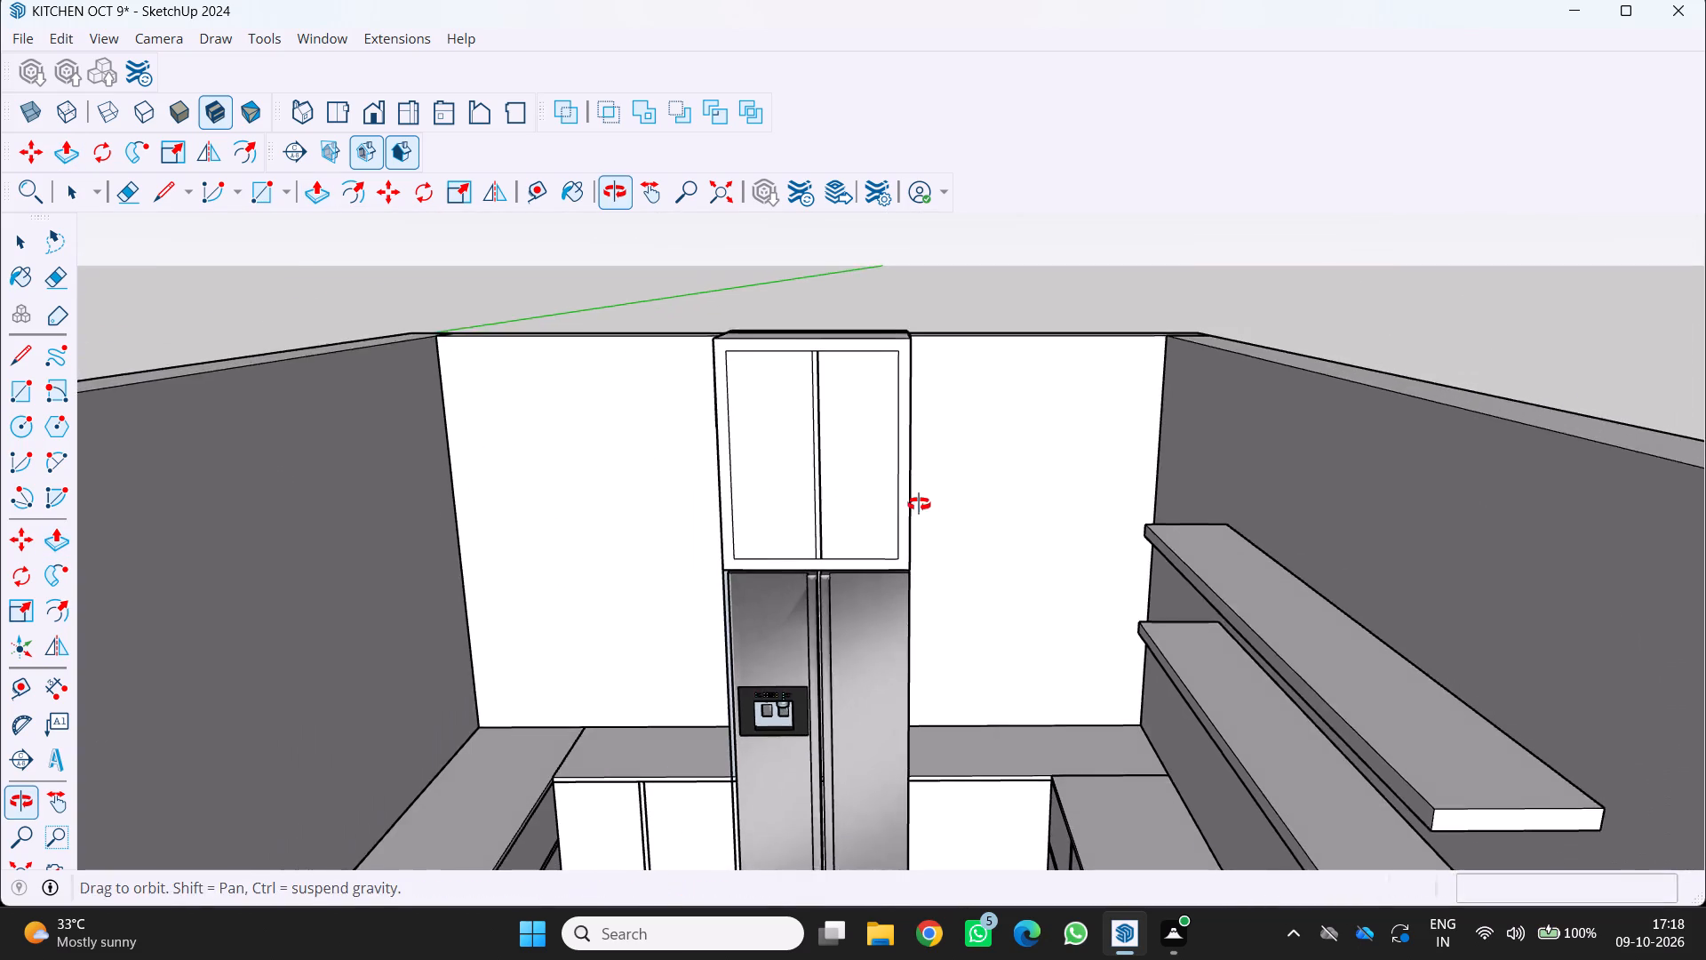
middle_drag(919, 504, 902, 580)
middle_drag(896, 590, 894, 598)
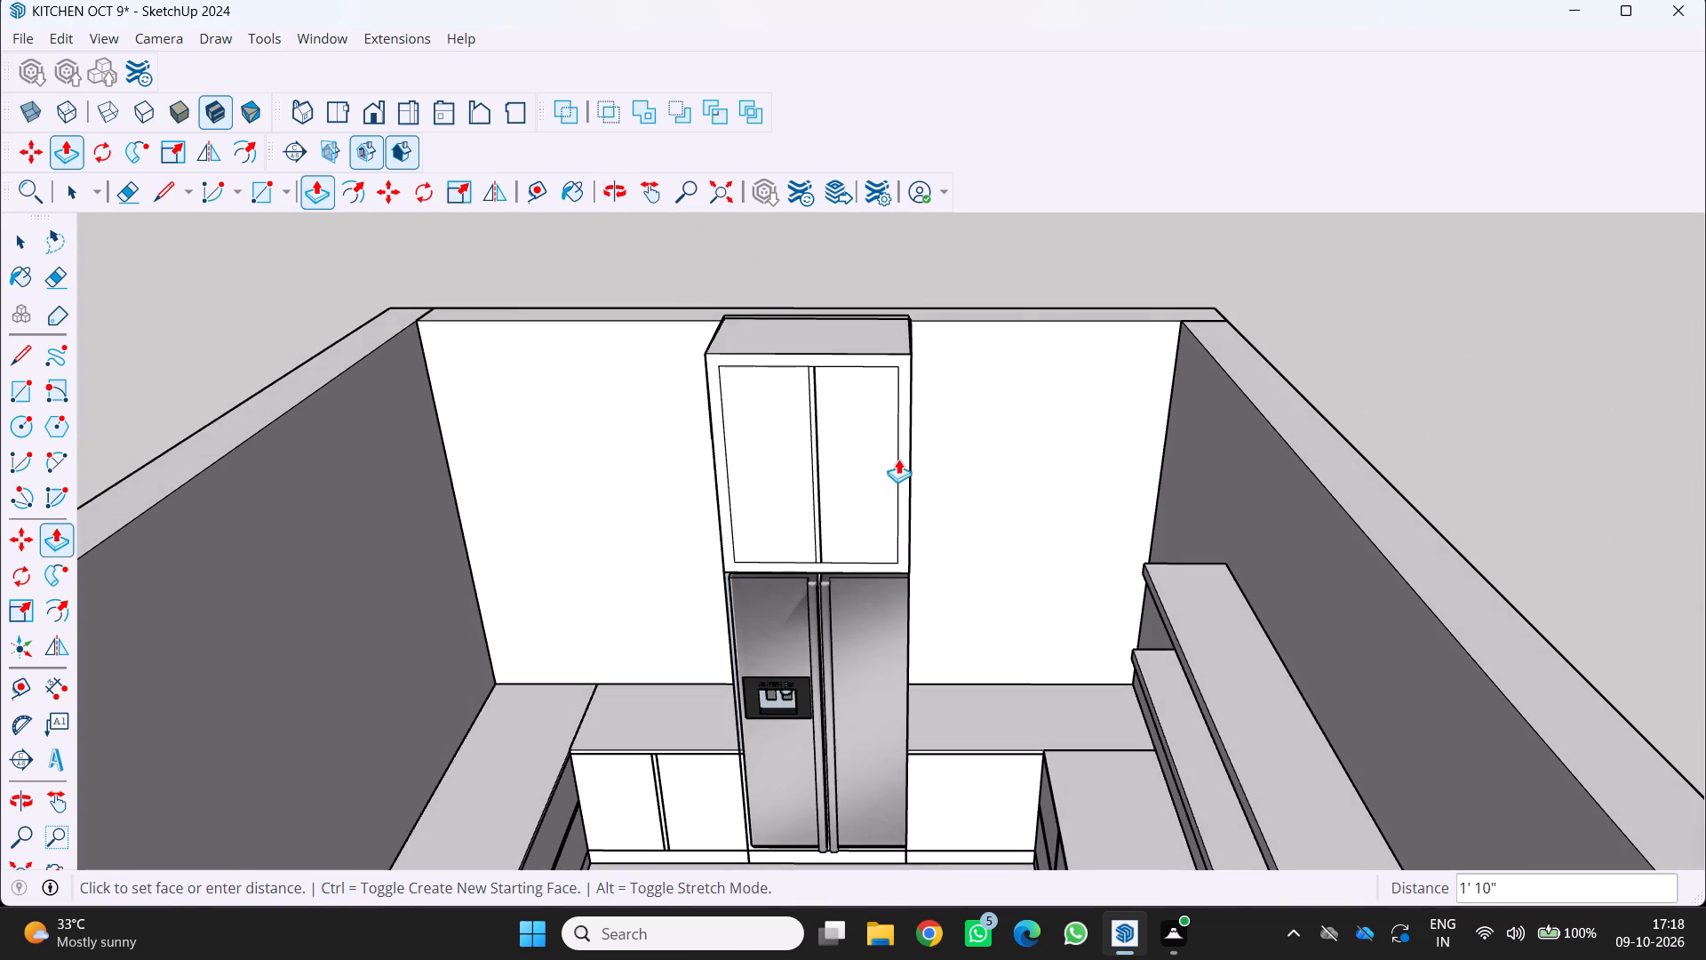
scroll(934, 476, up, 3)
click(993, 459)
scroll(849, 497, down, 2)
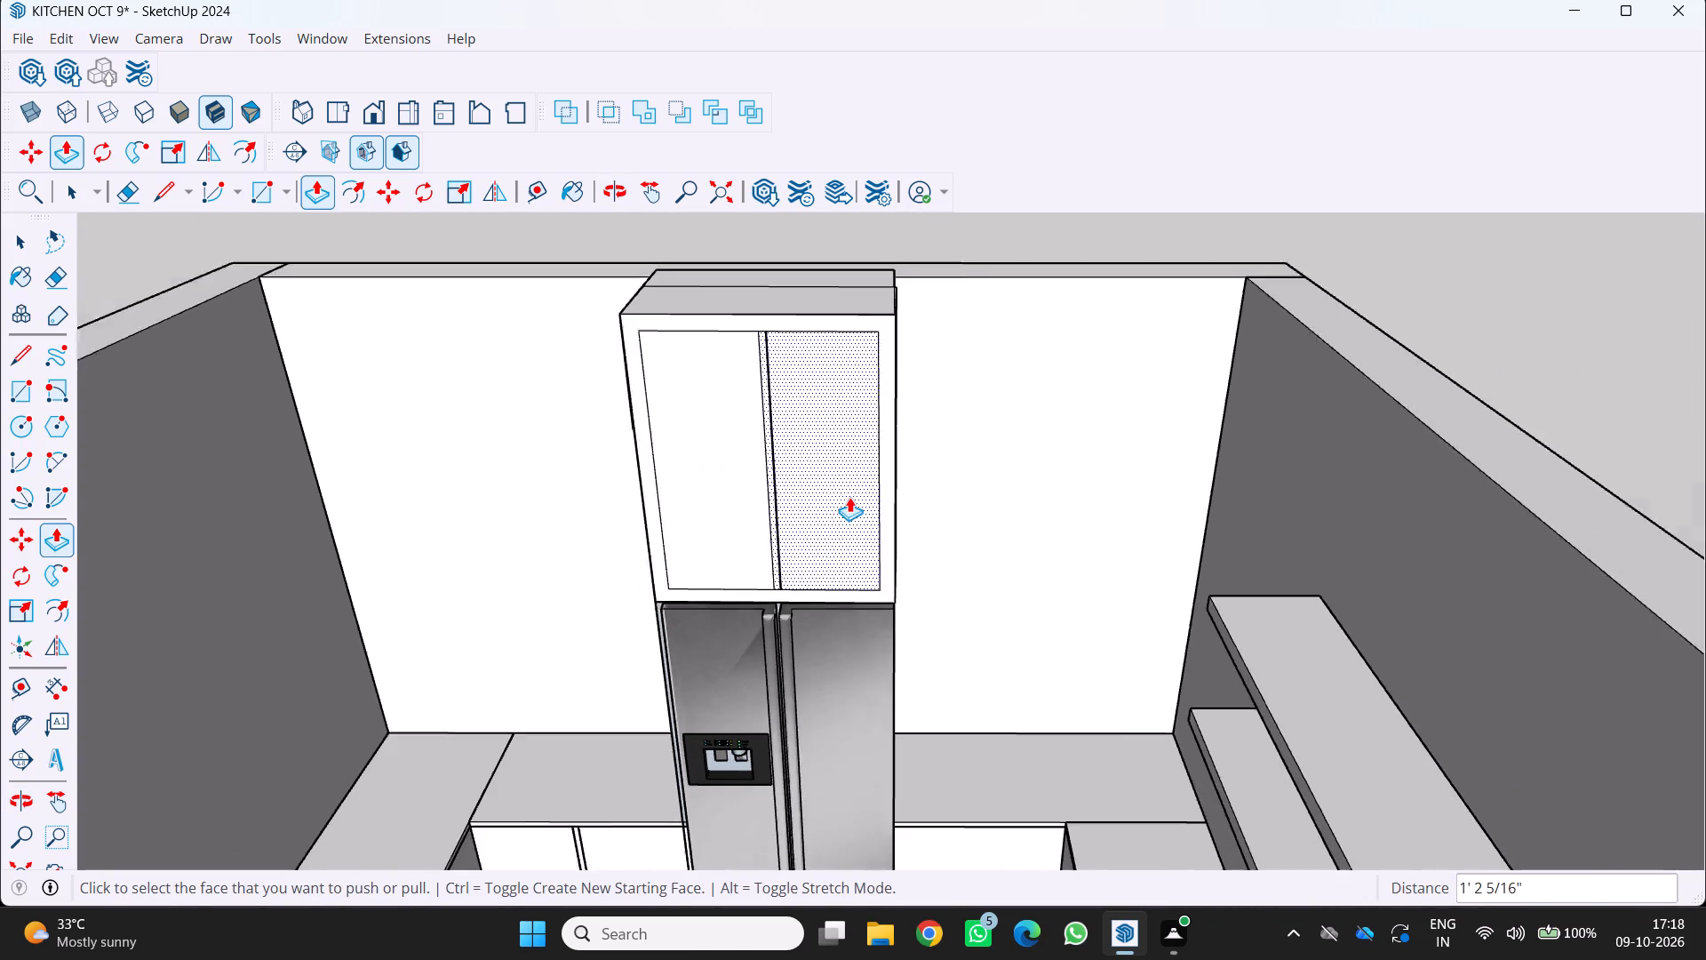
Undo the last push/pull of the outer frame around the cabinet doors above the fridge.
scroll(849, 497, down, 4)
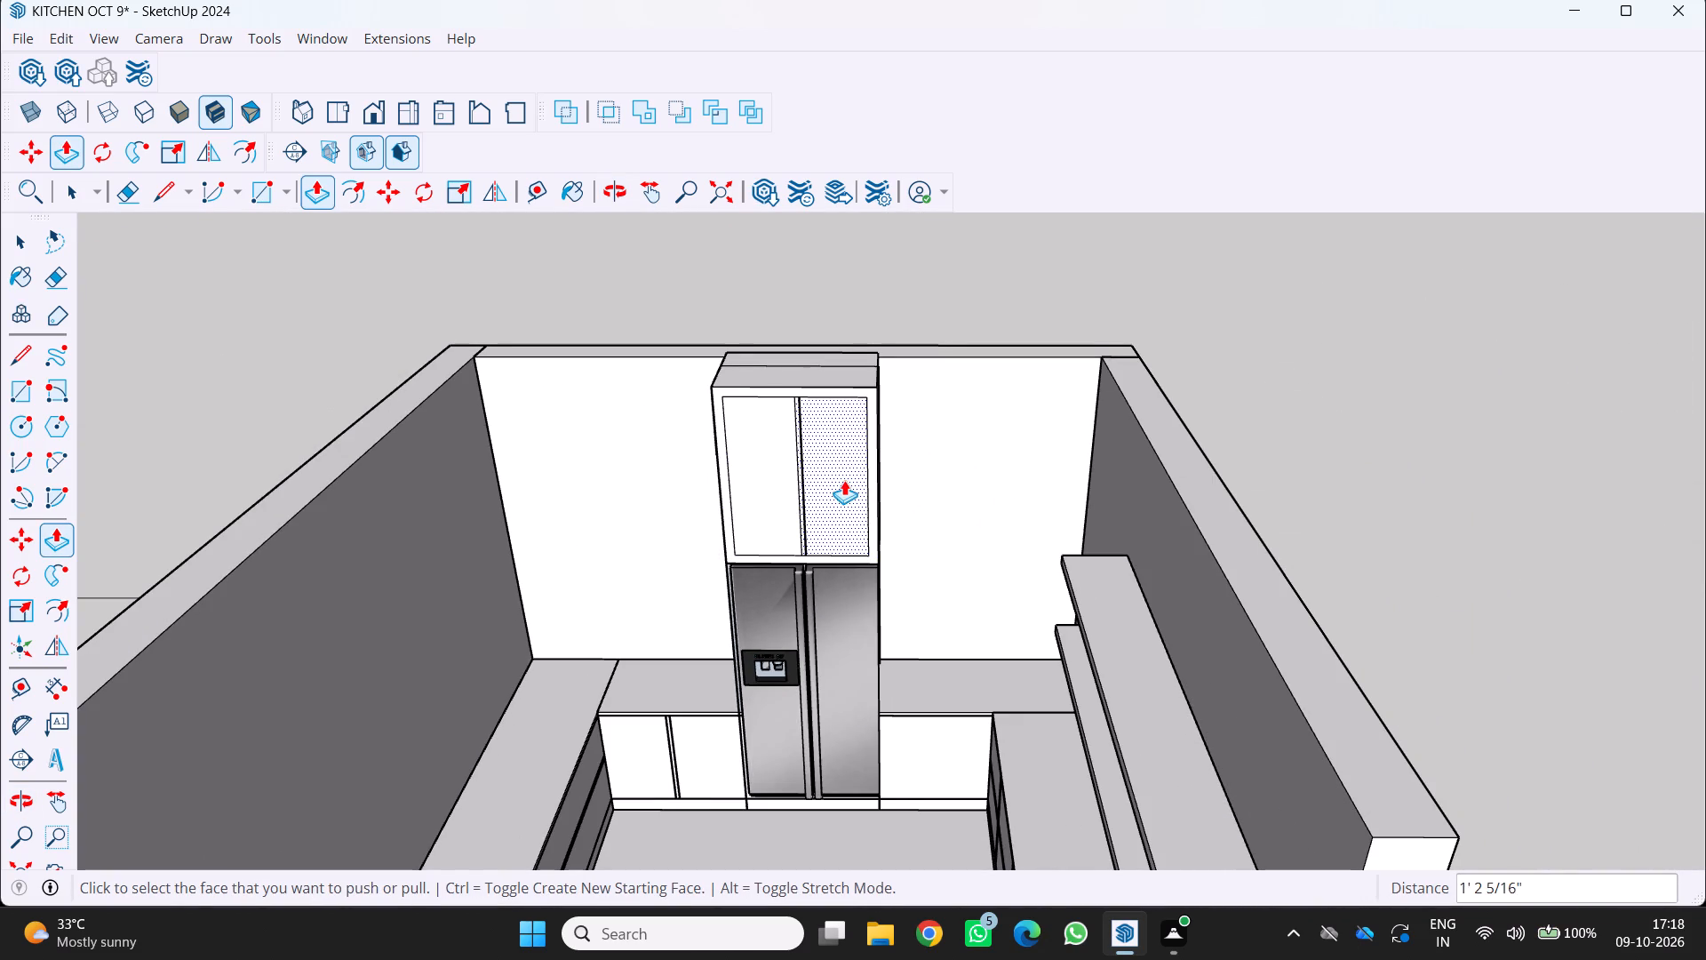
key(ctrl+z)
Delete the two door panel faces of the cabinet above the fridge, keeping the outer frame and the narrow centre strip.
scroll(852, 450, up, 3)
scroll(924, 465, up, 1)
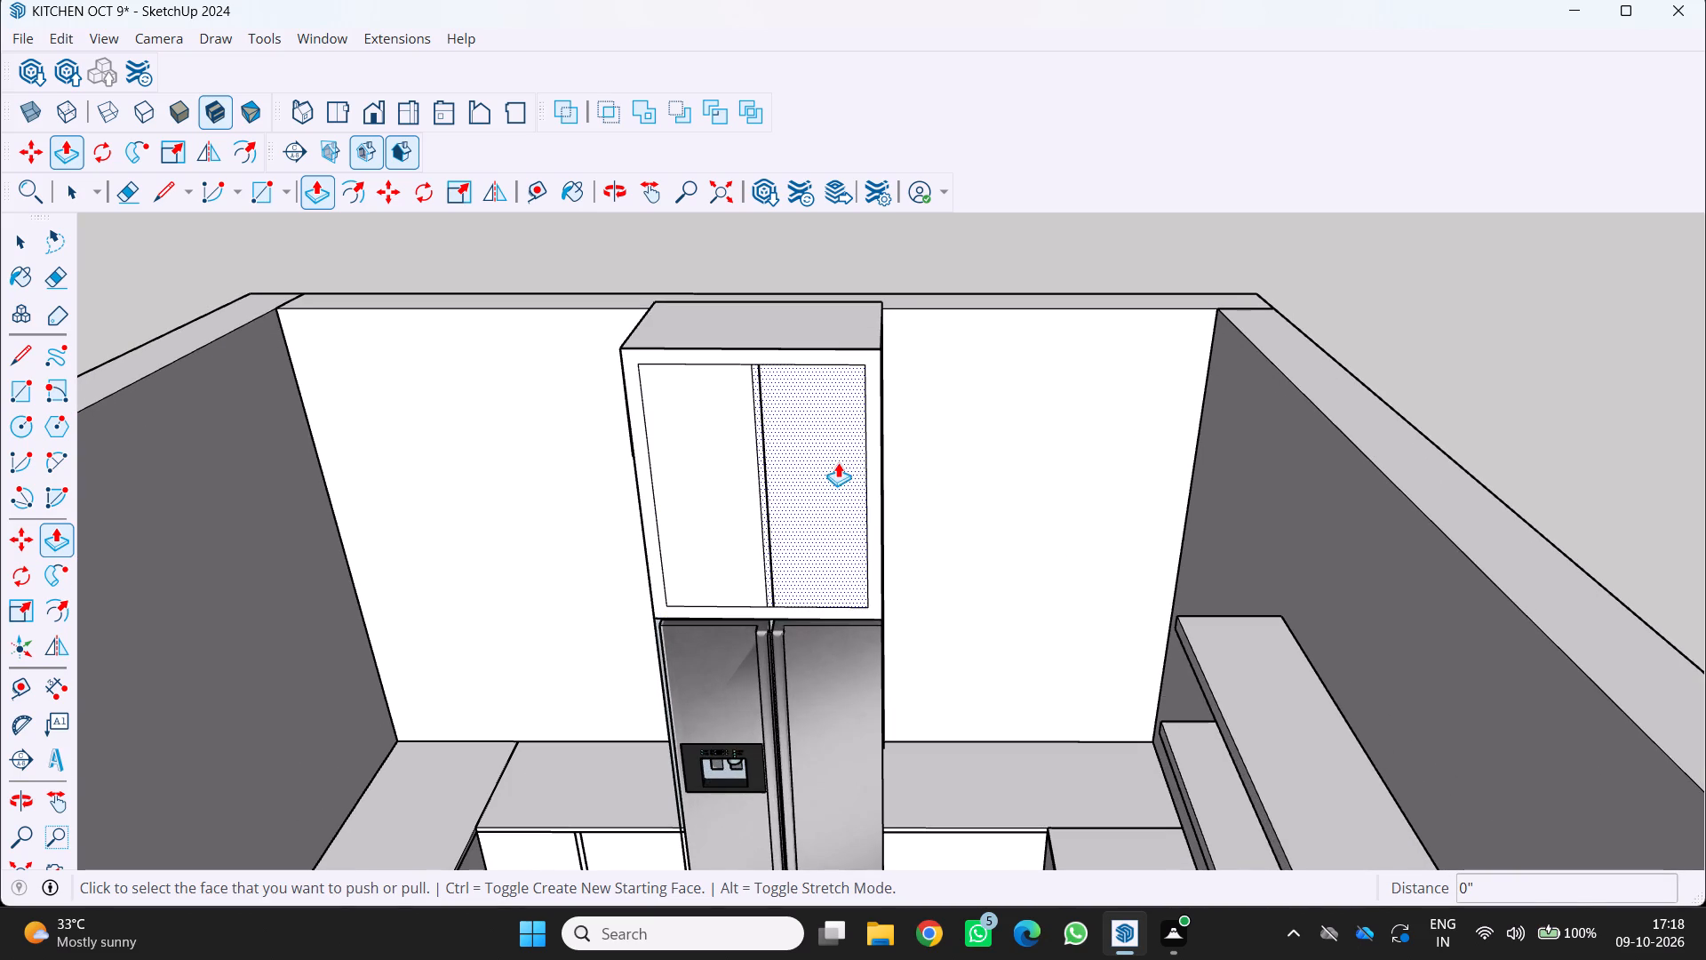
key(Delete)
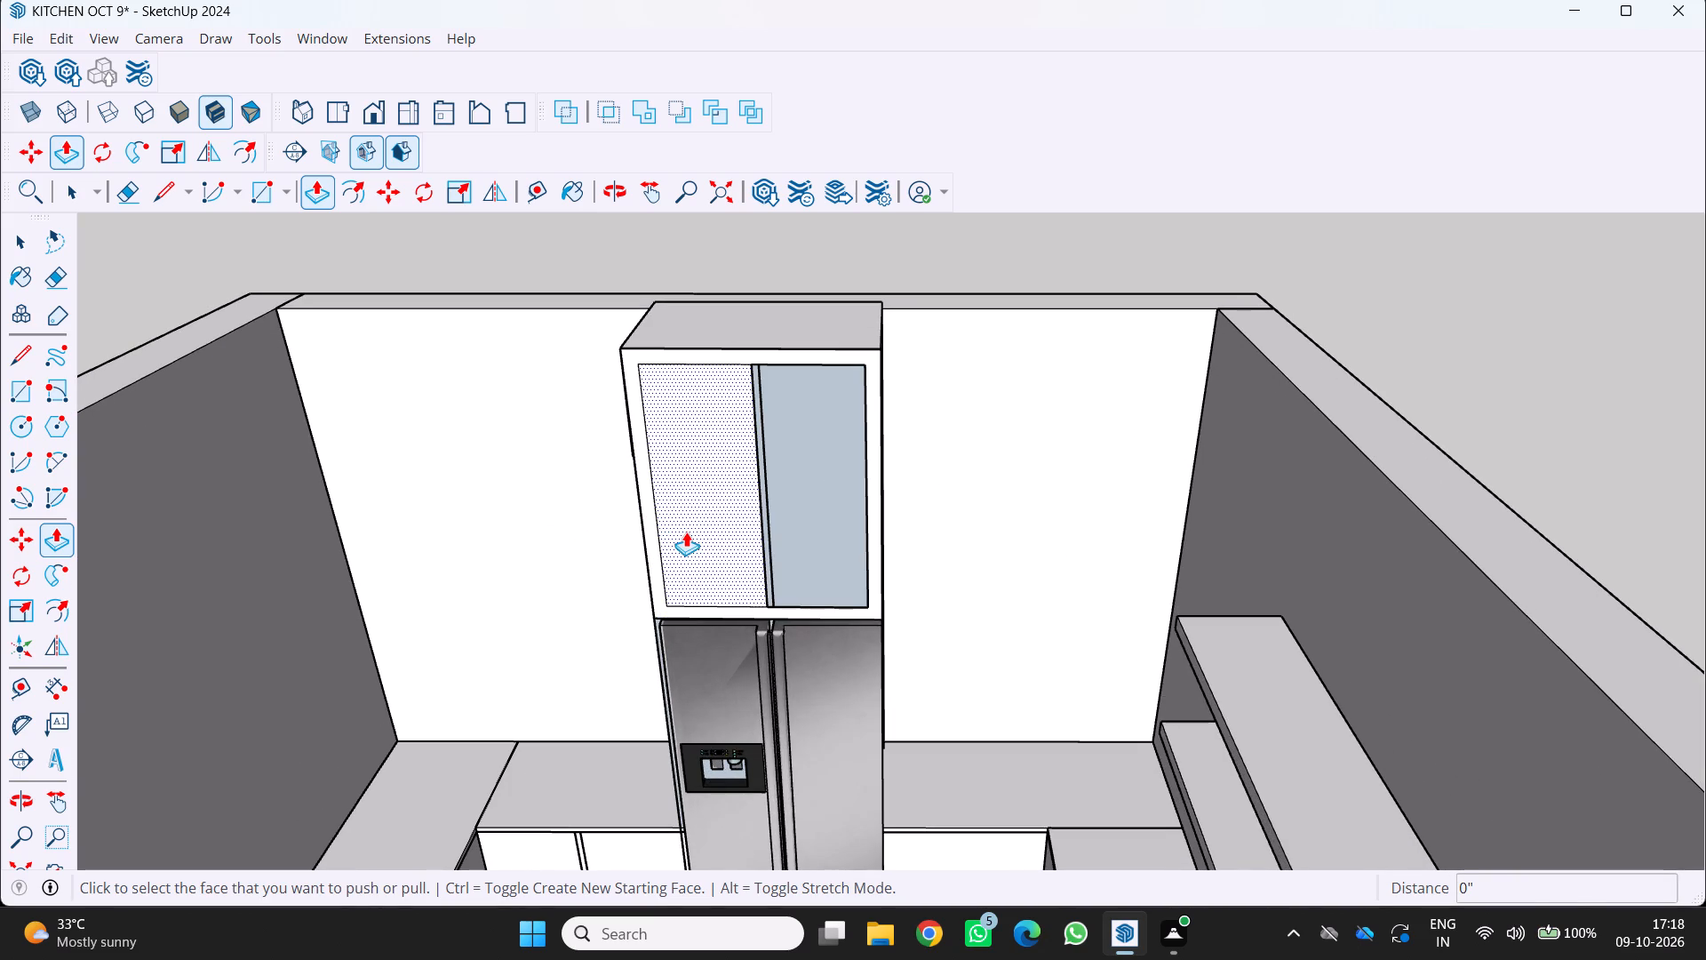
click(686, 532)
key(Delete)
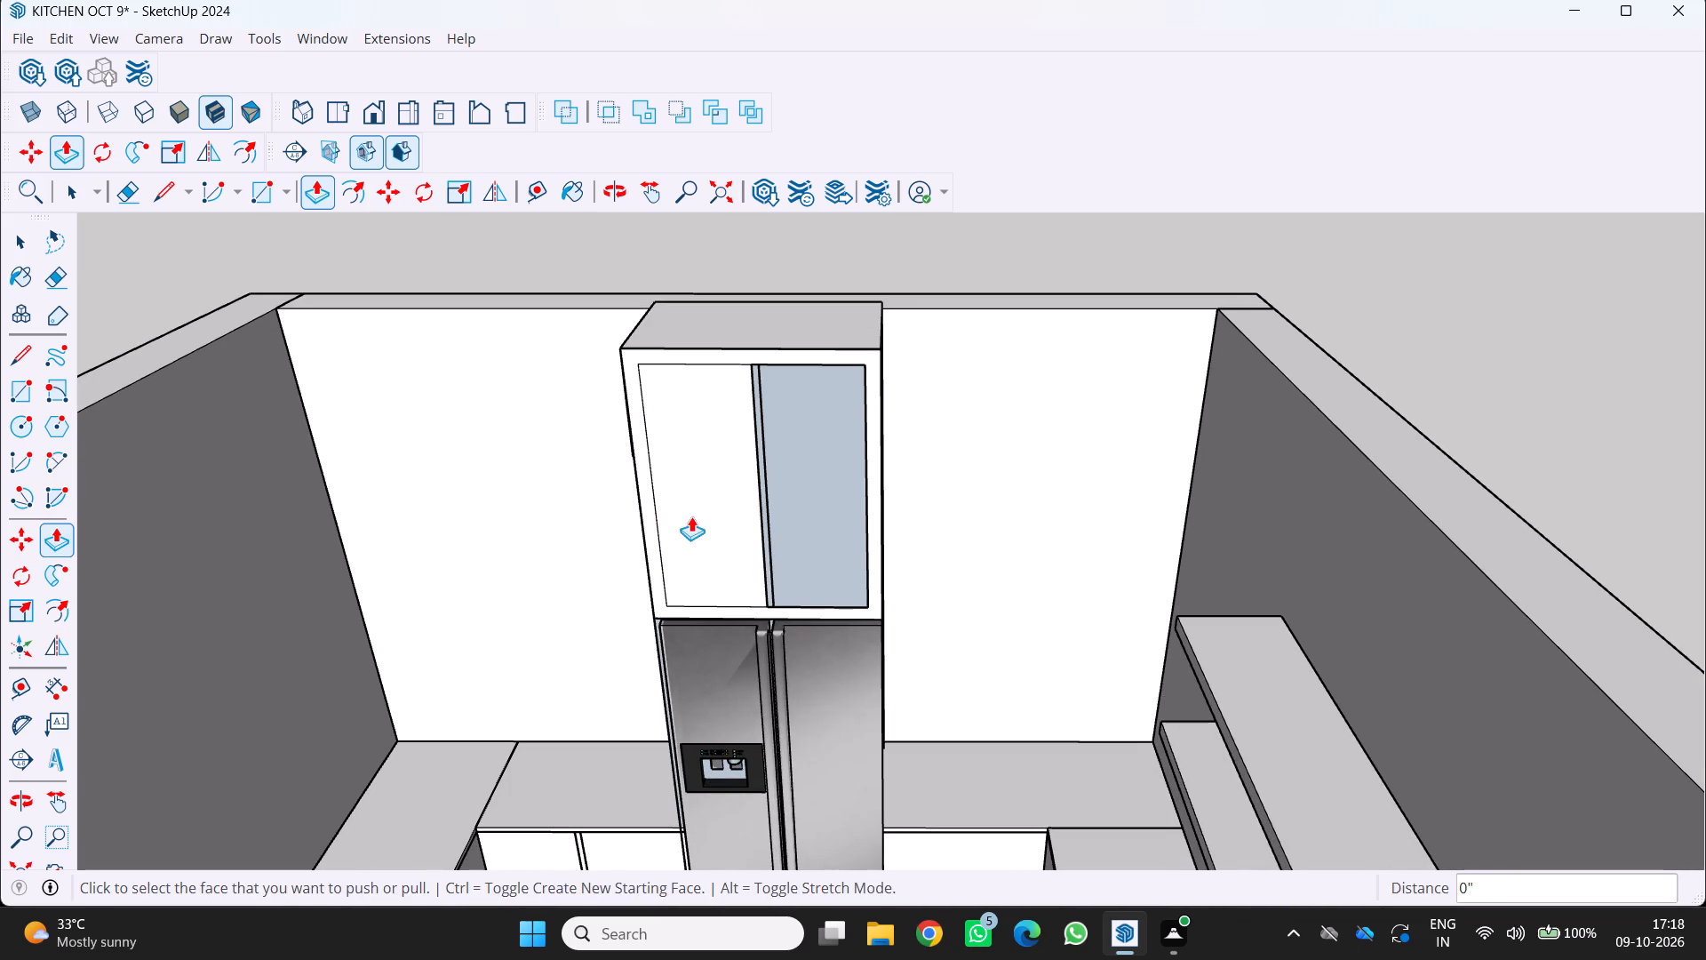
key(Delete)
Examine the cabinet above the fridge, the wall shelves and the whole kitchen from several angles and distances.
scroll(687, 538, down, 5)
scroll(594, 599, down, 1)
middle_click(584, 604)
middle_click(580, 603)
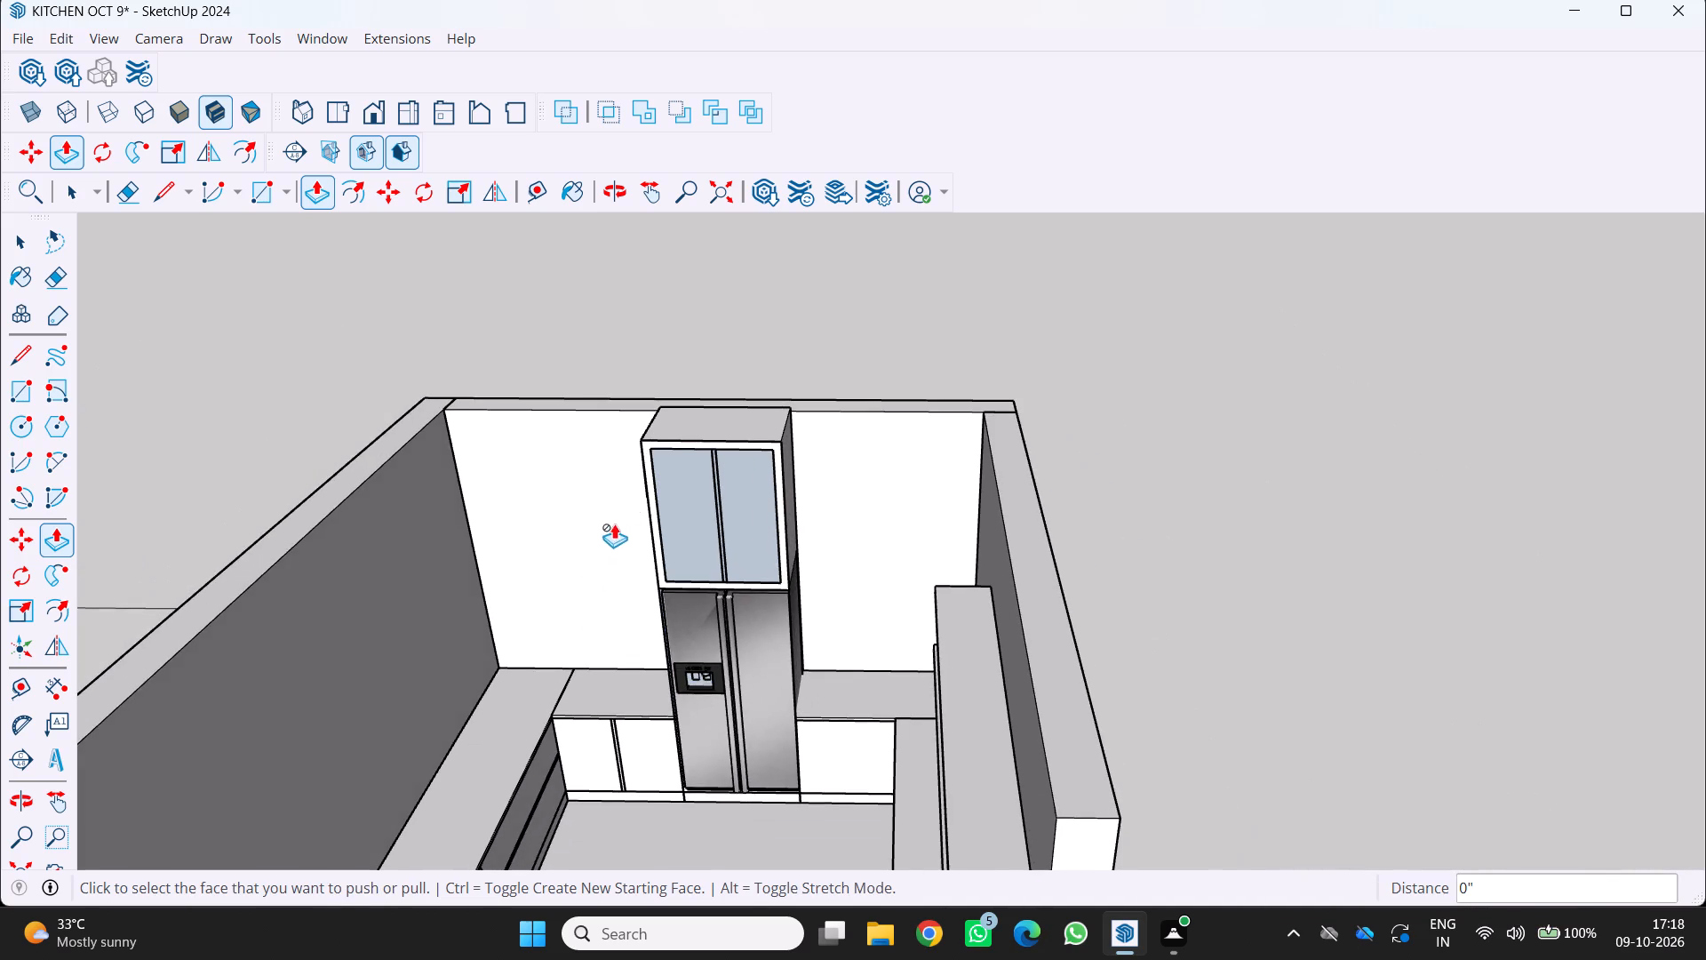
middle_click(634, 487)
scroll(571, 572, down, 2)
middle_click(574, 607)
middle_drag(614, 534, 664, 466)
middle_click(664, 466)
middle_click(678, 448)
scroll(710, 524, up, 3)
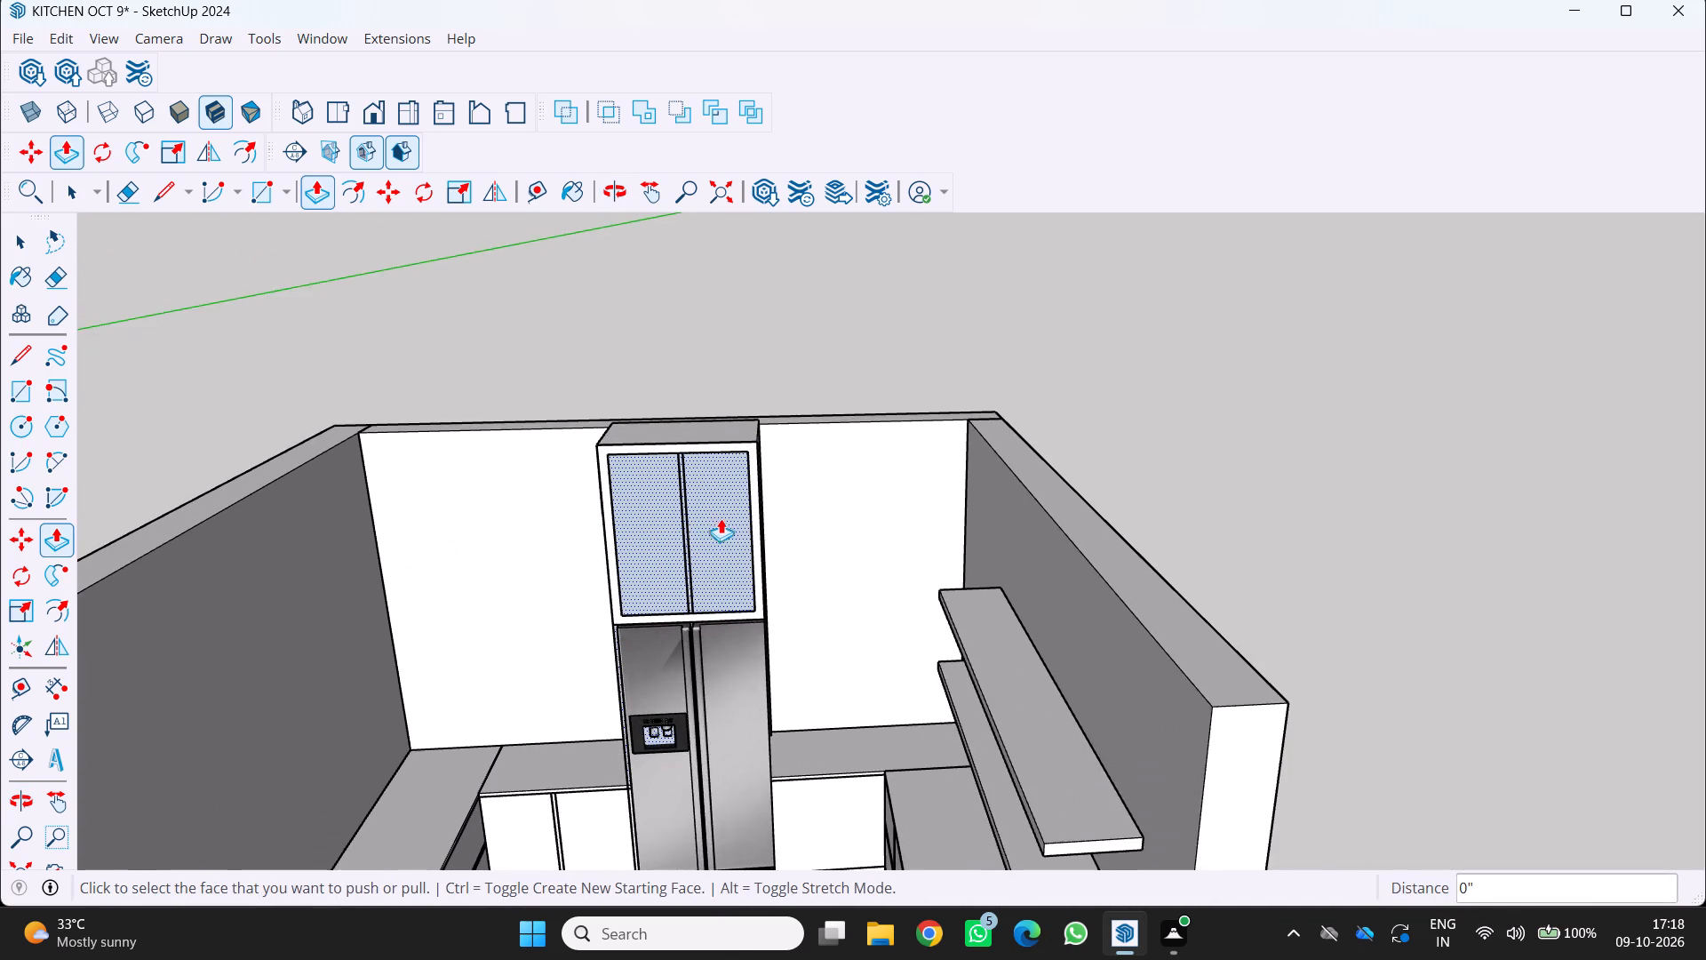
scroll(727, 515, up, 1)
scroll(753, 526, down, 3)
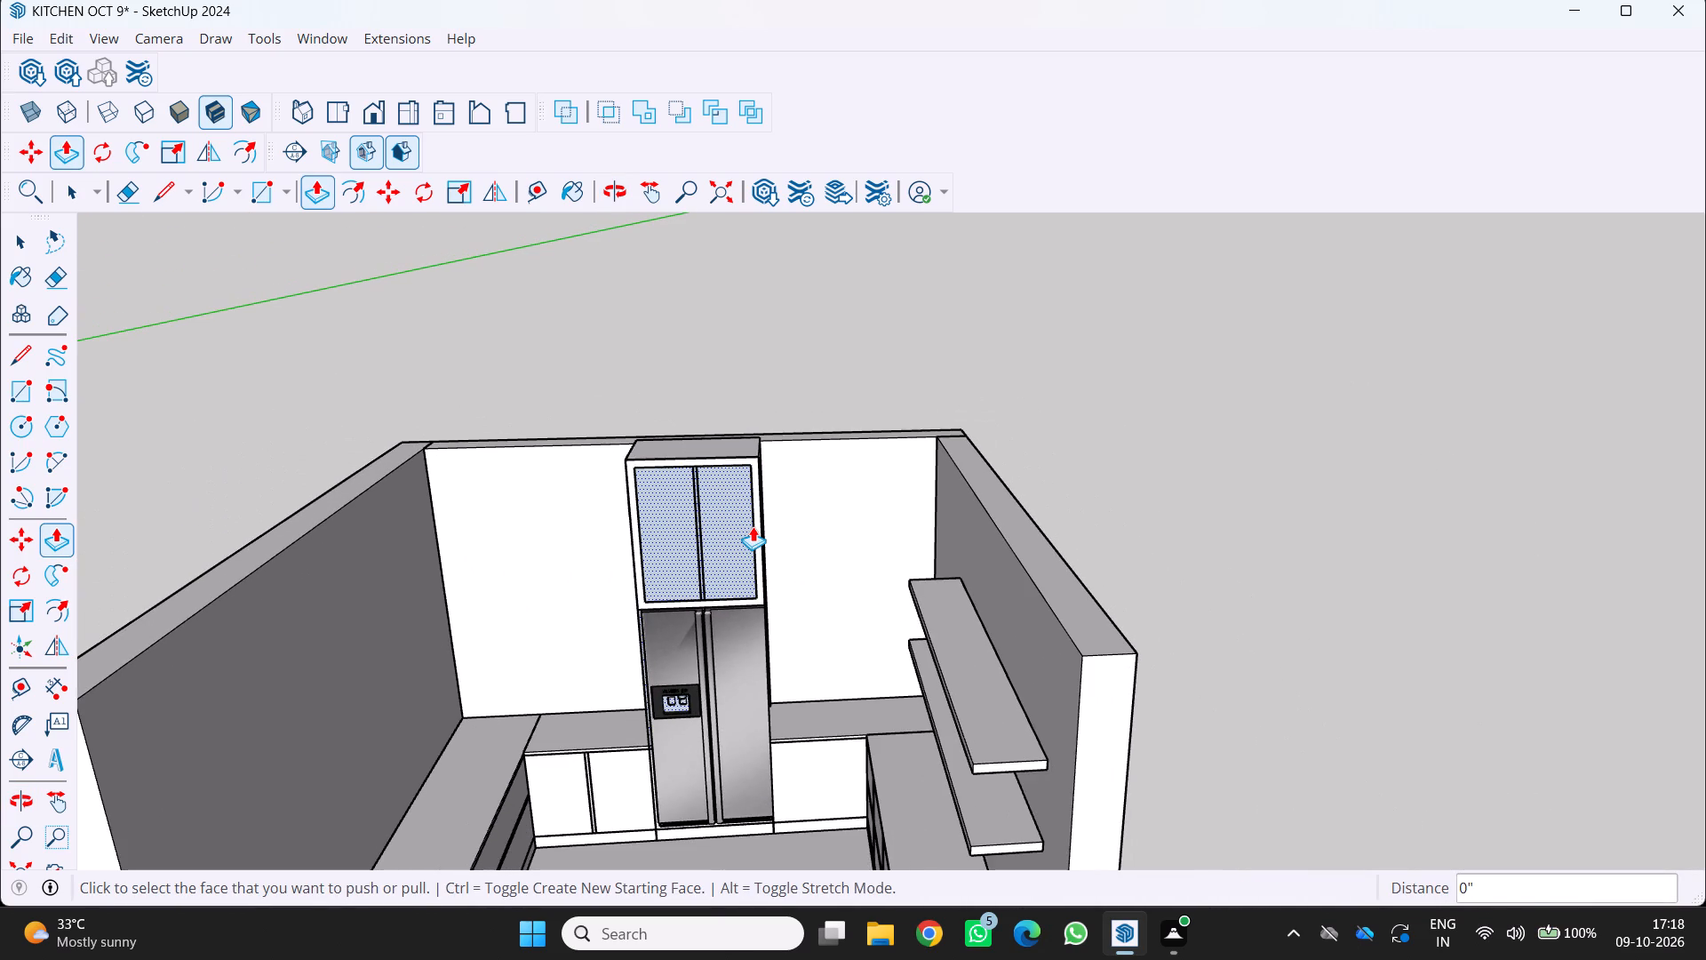
scroll(753, 526, down, 1)
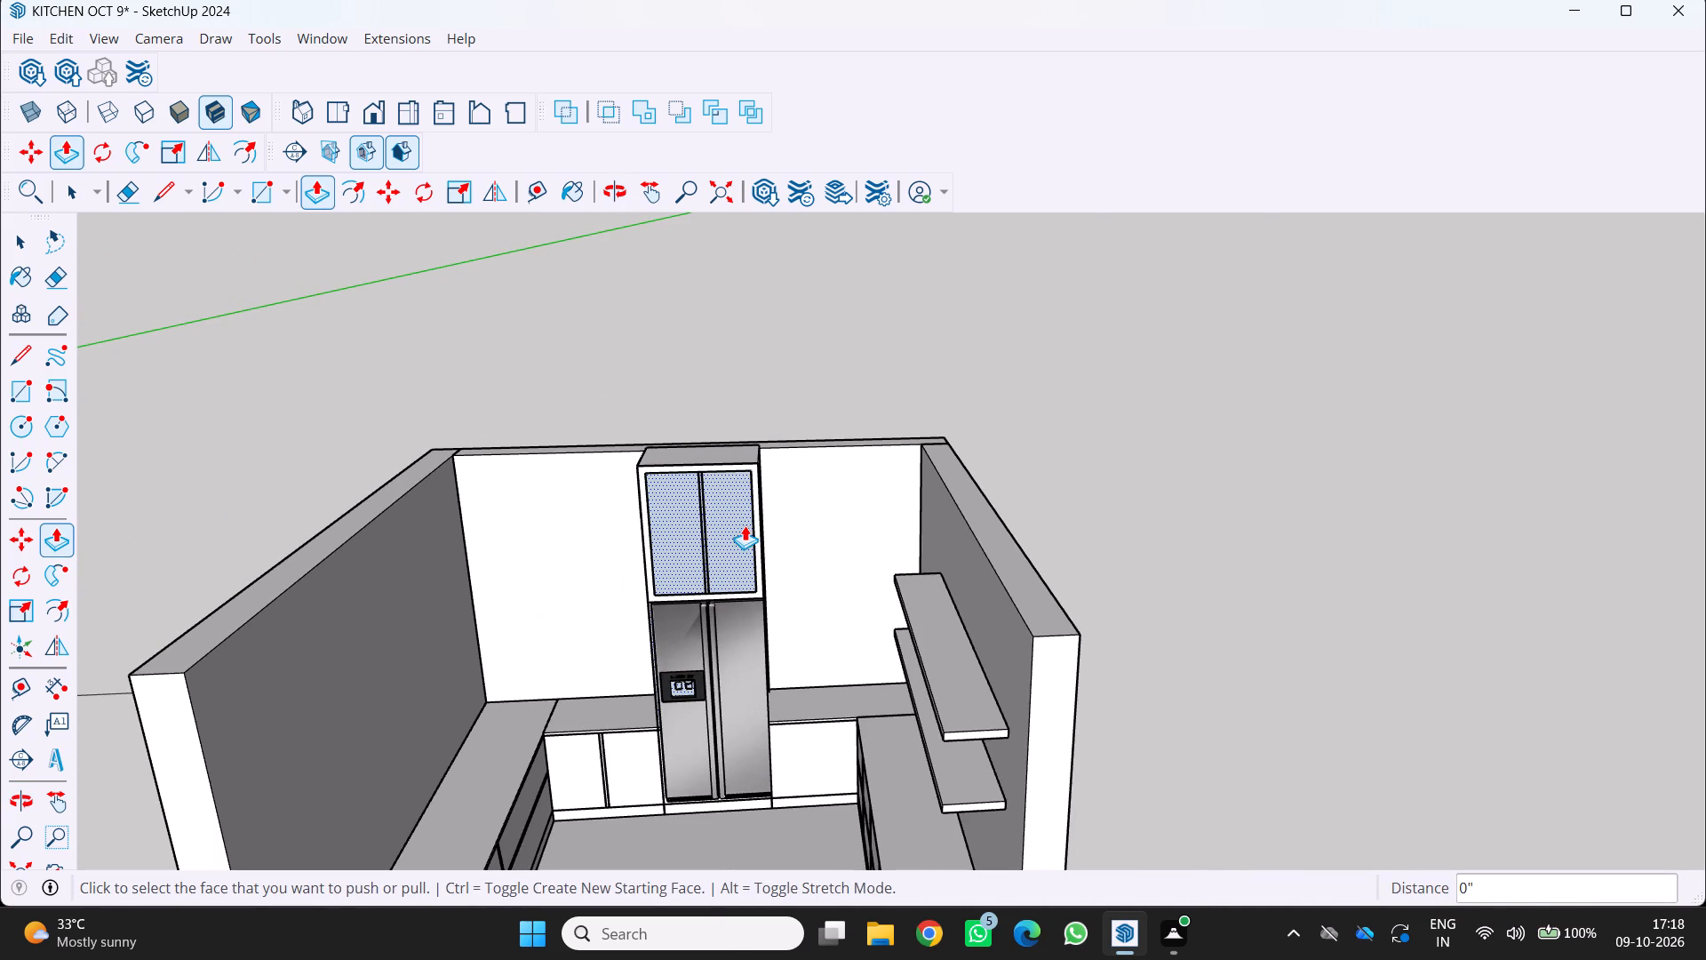
scroll(745, 525, down, 2)
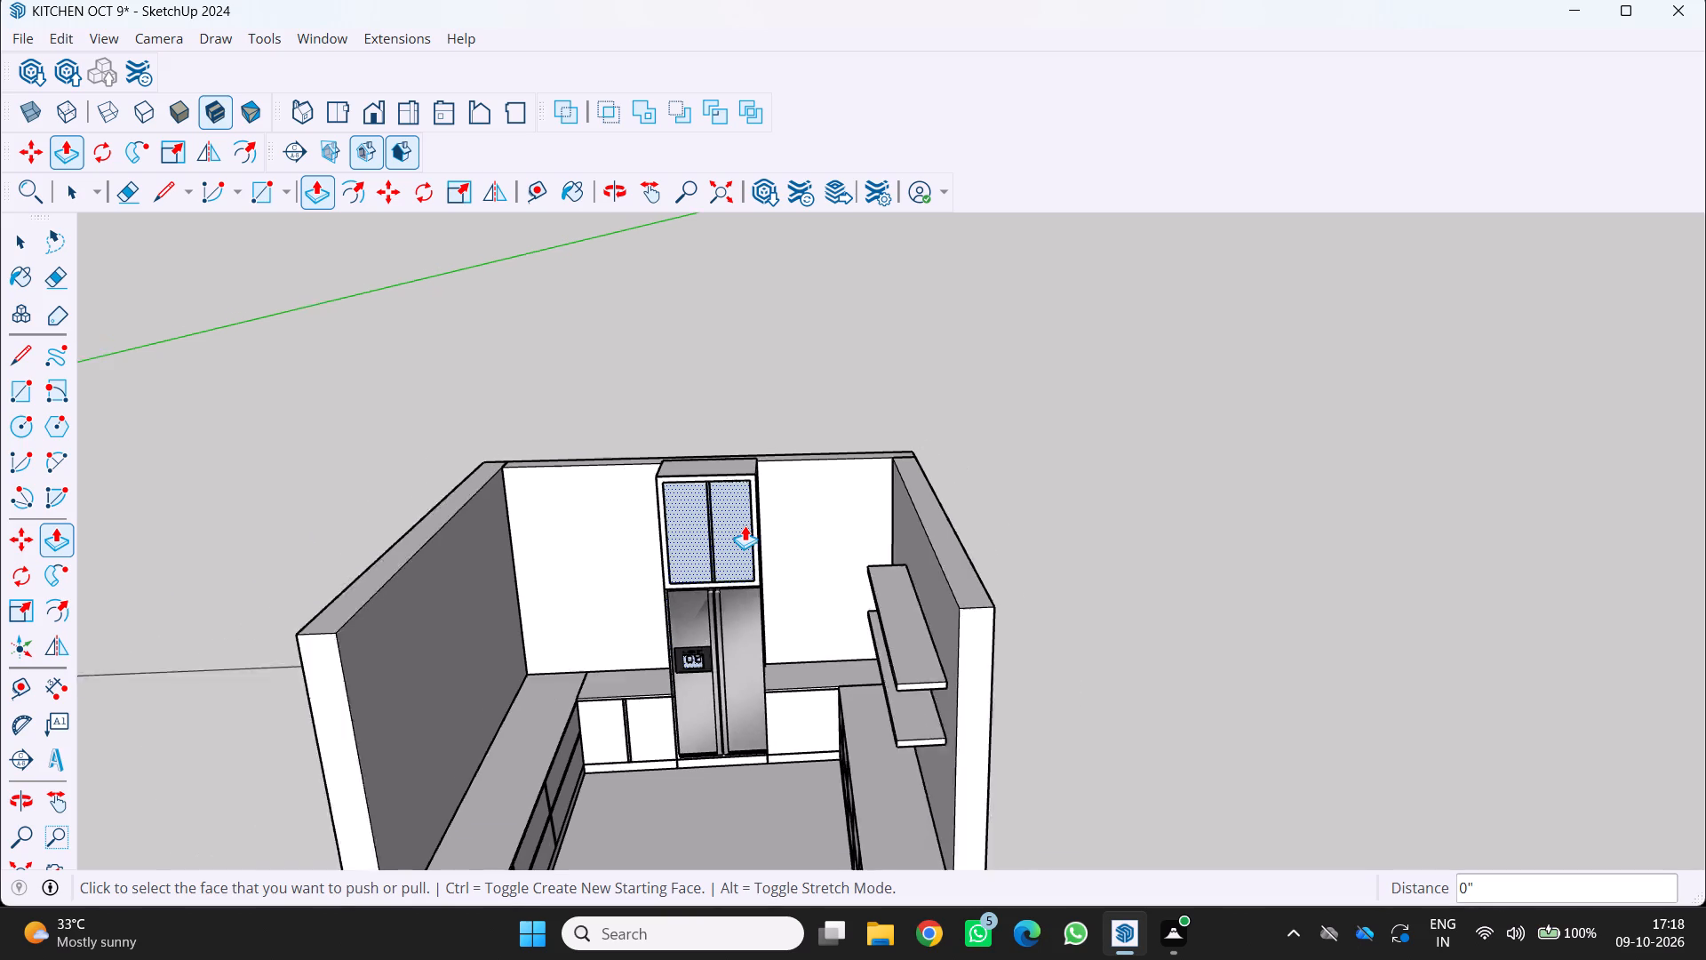
scroll(745, 525, down, 2)
middle_drag(745, 525, 808, 496)
middle_drag(833, 468, 849, 455)
middle_click(849, 455)
scroll(778, 609, down, 1)
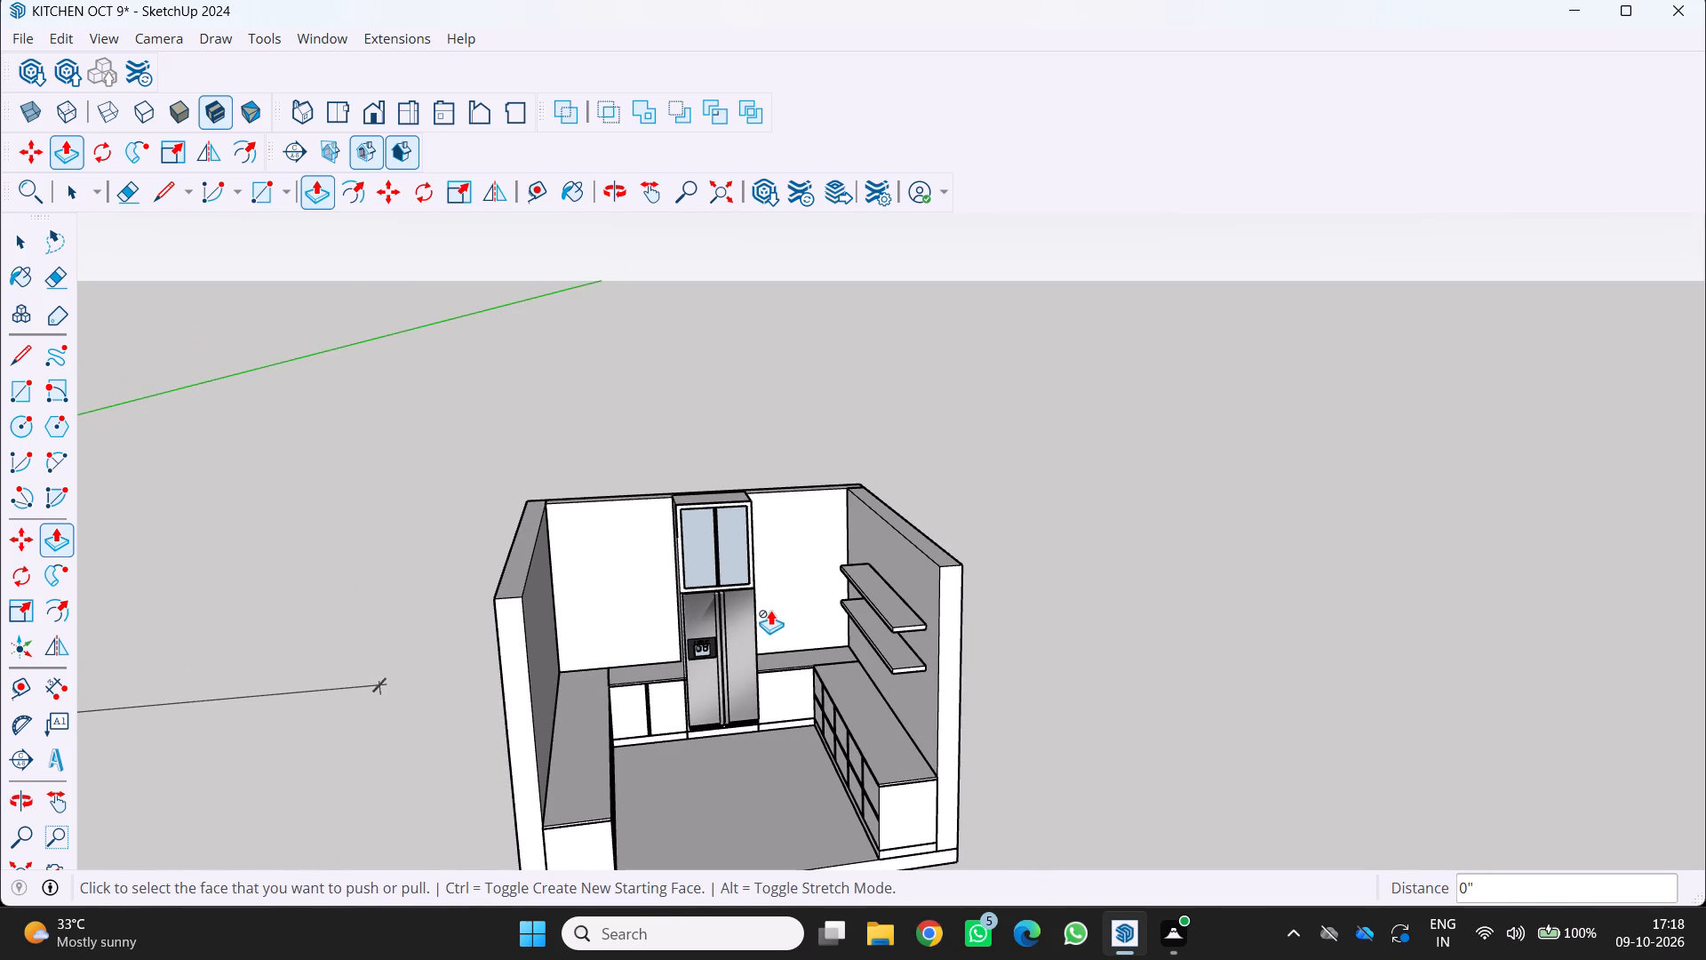
scroll(745, 662, up, 7)
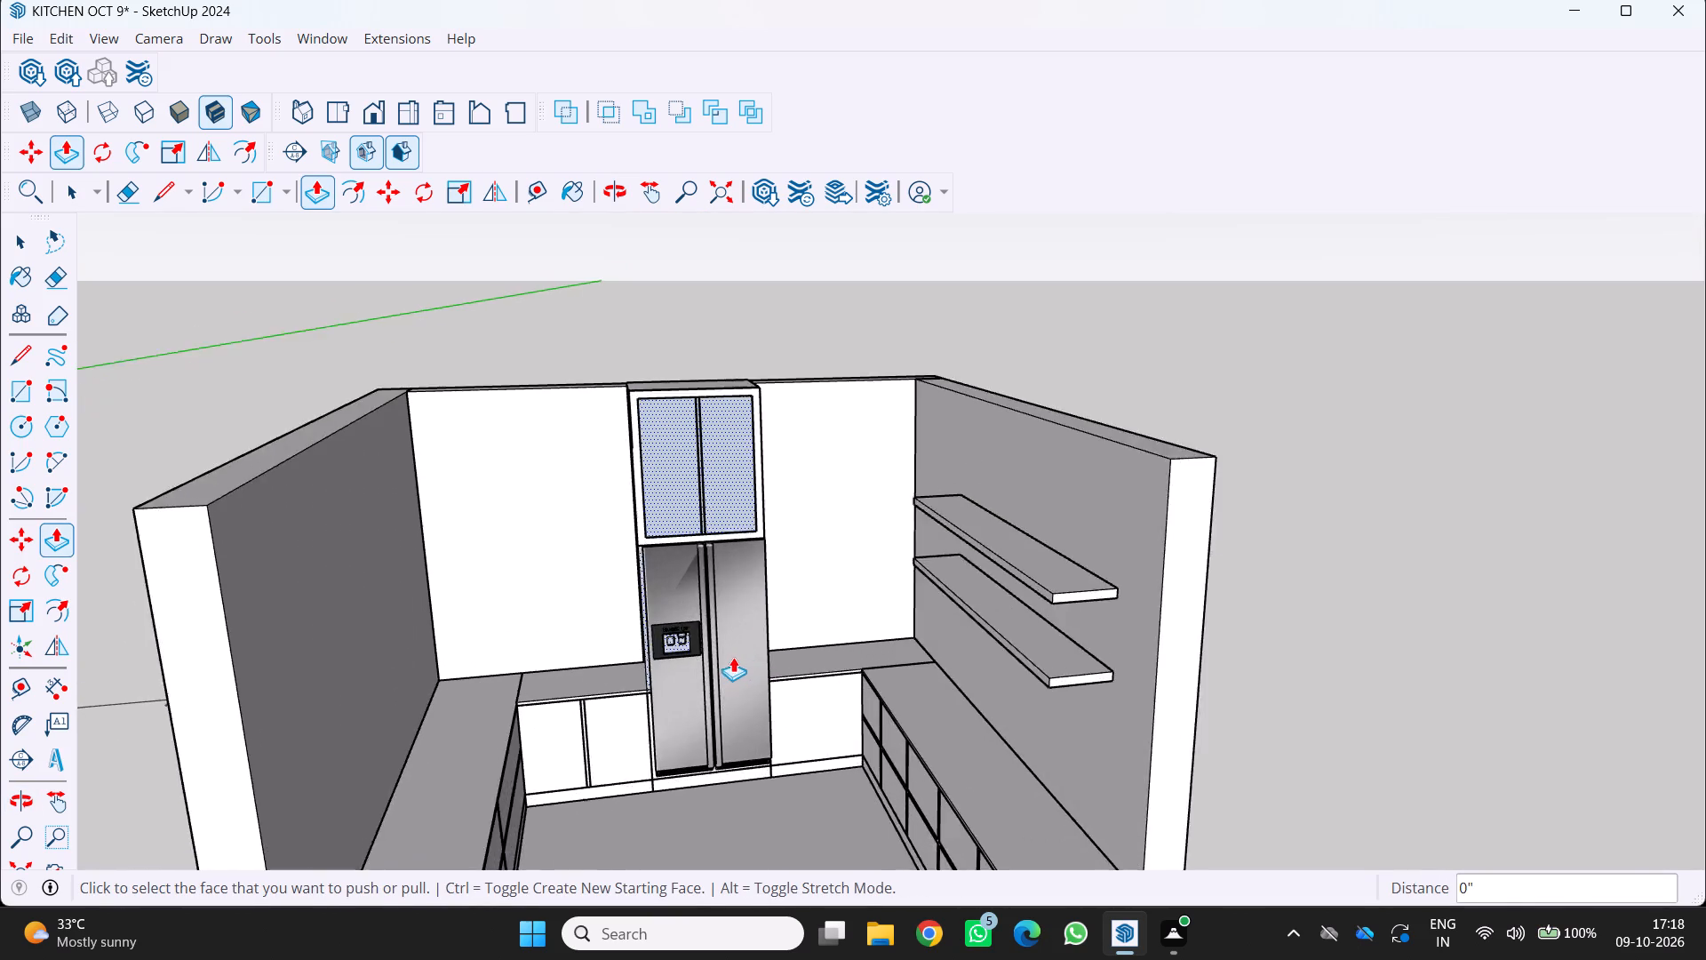
scroll(733, 657, up, 2)
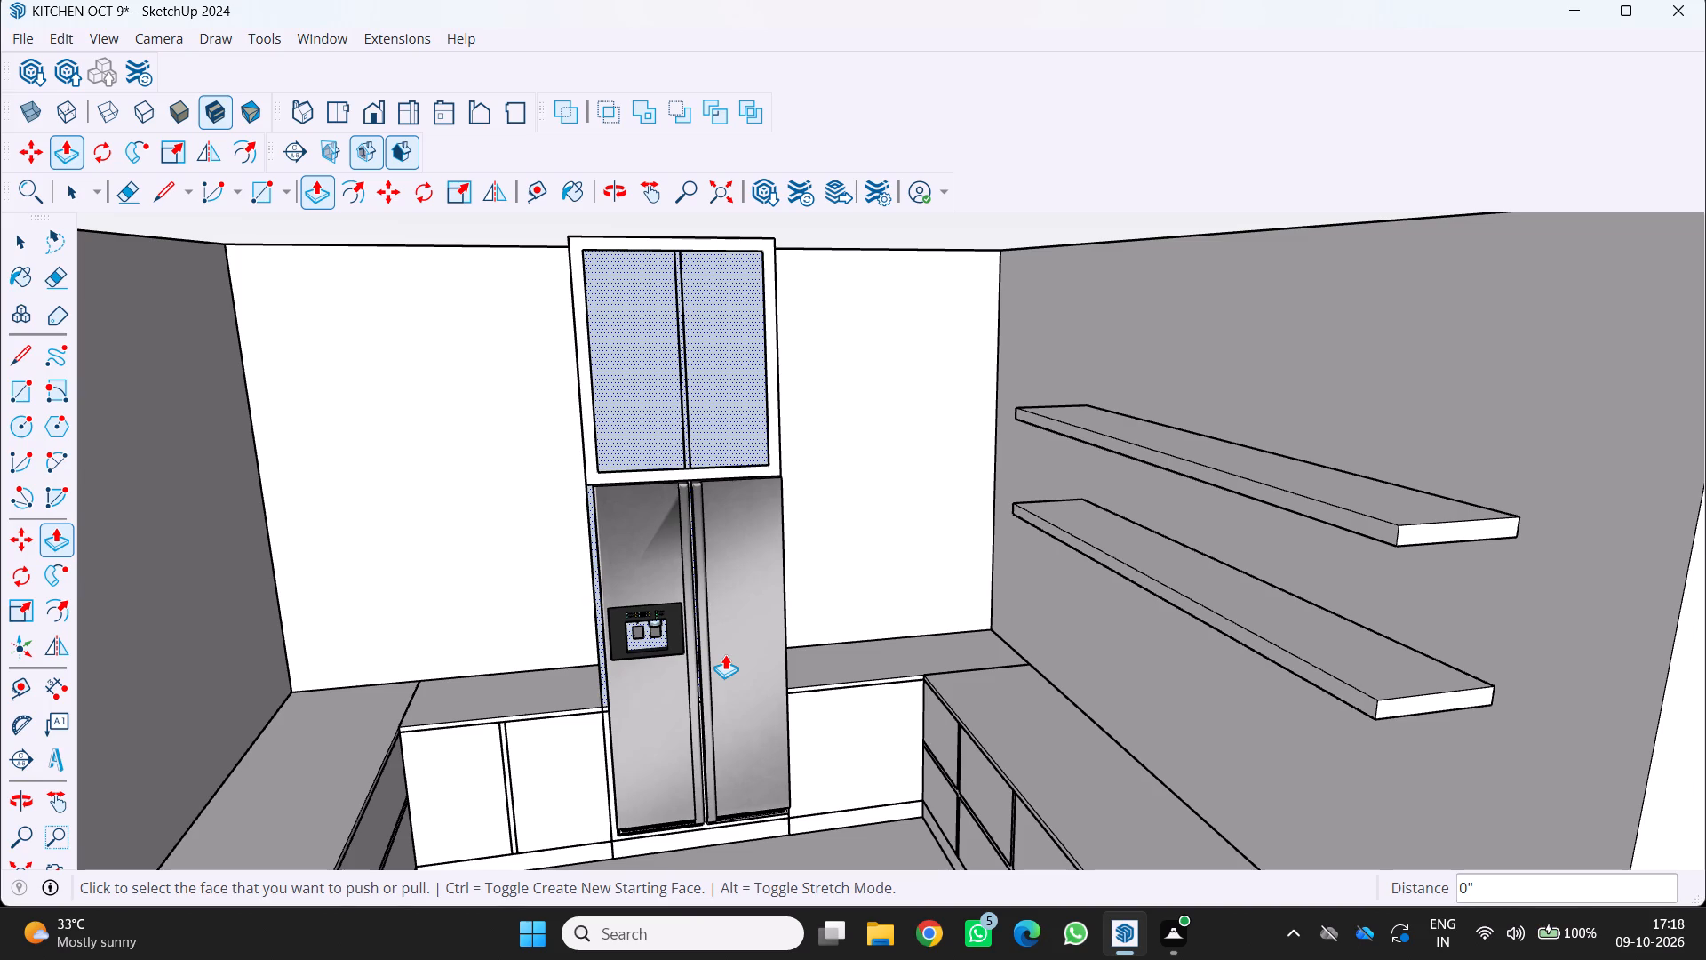
scroll(725, 654, down, 6)
middle_click(721, 653)
middle_drag(721, 653, 701, 596)
middle_click(700, 594)
middle_click(698, 590)
middle_click(698, 590)
scroll(698, 590, down, 3)
scroll(984, 612, down, 1)
middle_drag(977, 612, 832, 584)
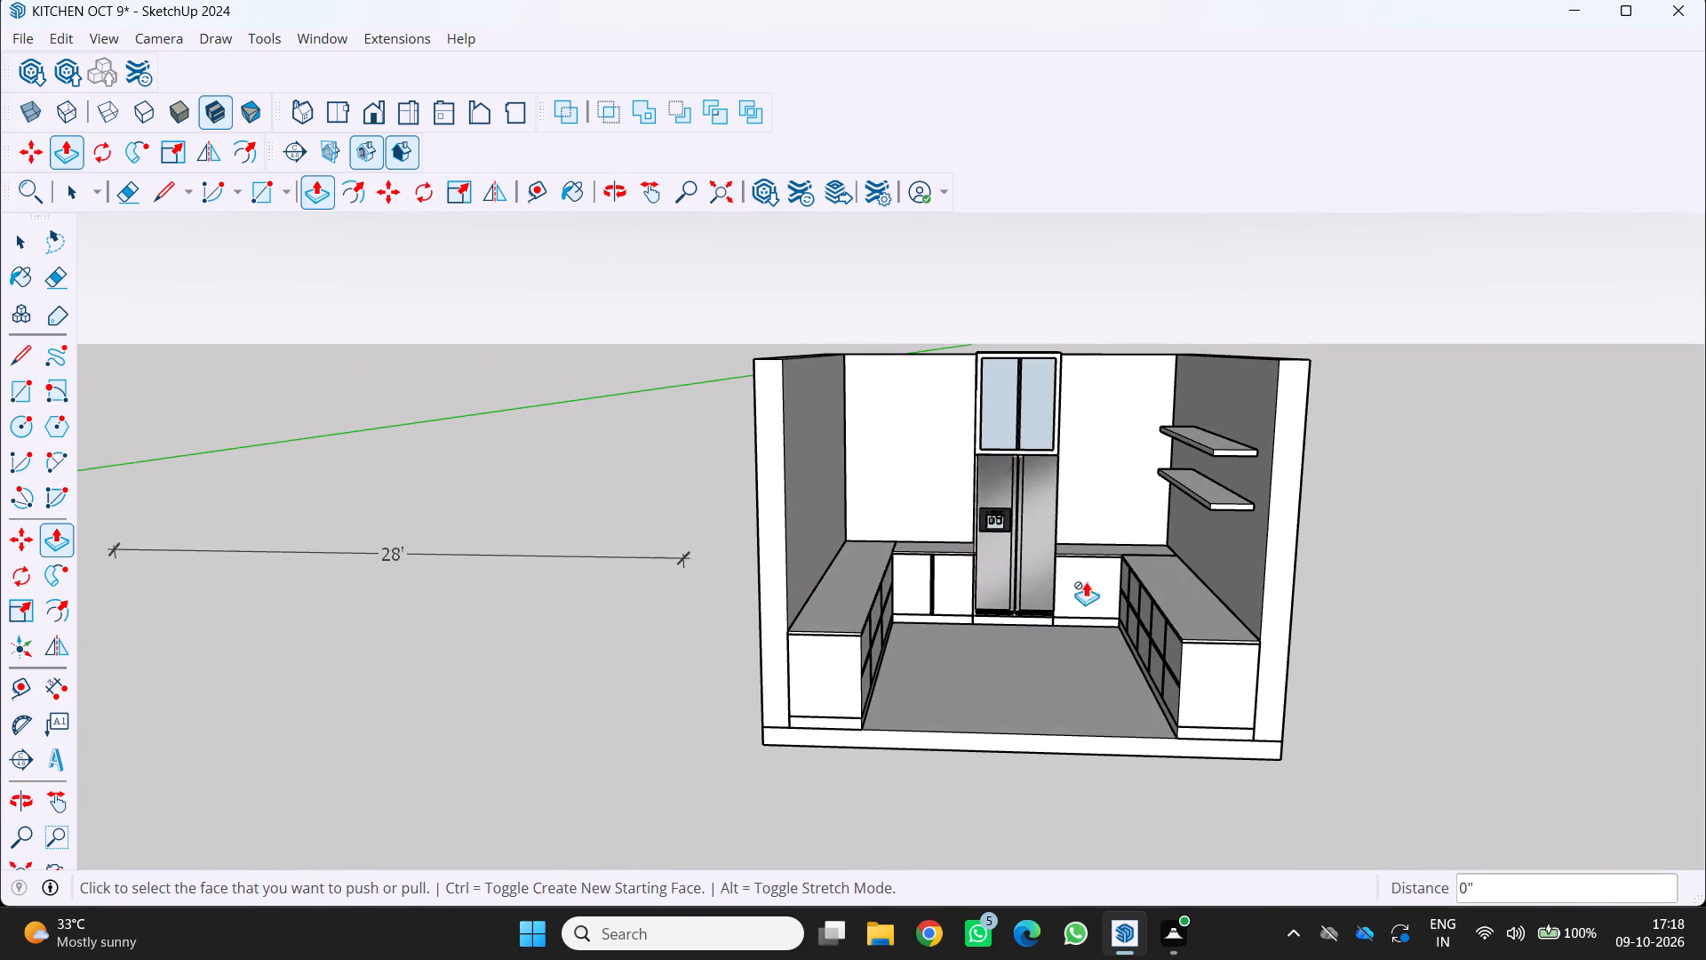
middle_drag(1124, 505, 1166, 567)
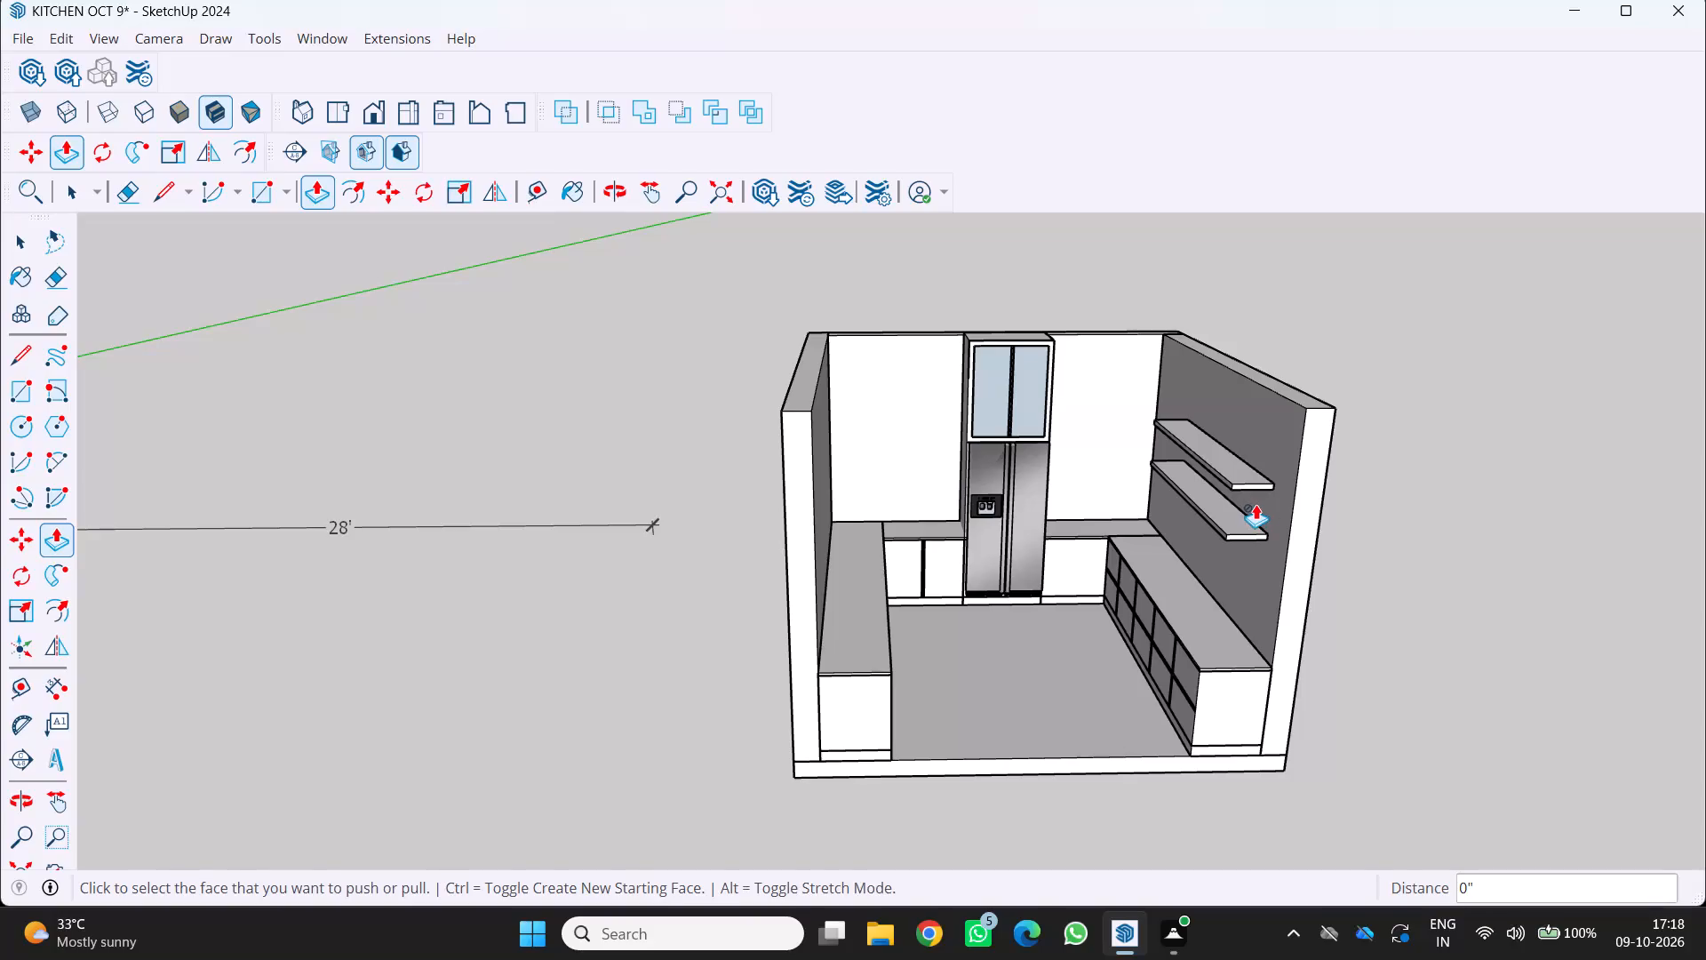
middle_click(1203, 425)
middle_click(1207, 428)
middle_click(1211, 428)
middle_drag(1243, 443, 1342, 430)
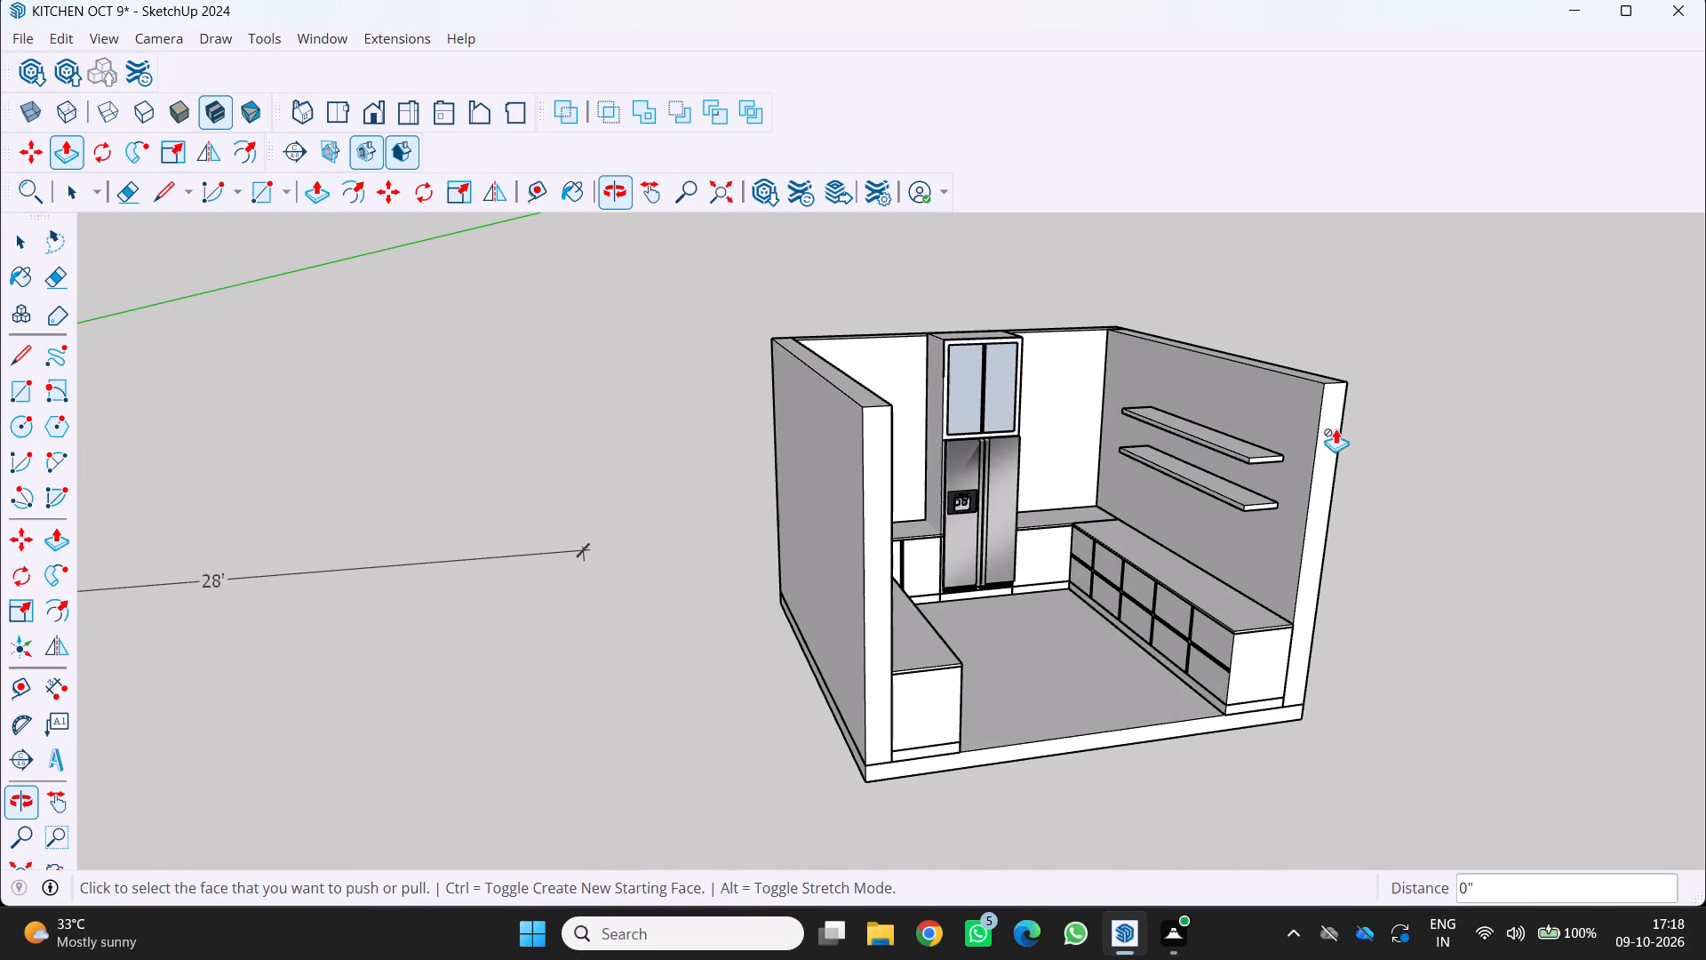
scroll(1116, 444, down, 2)
middle_drag(1116, 444, 980, 389)
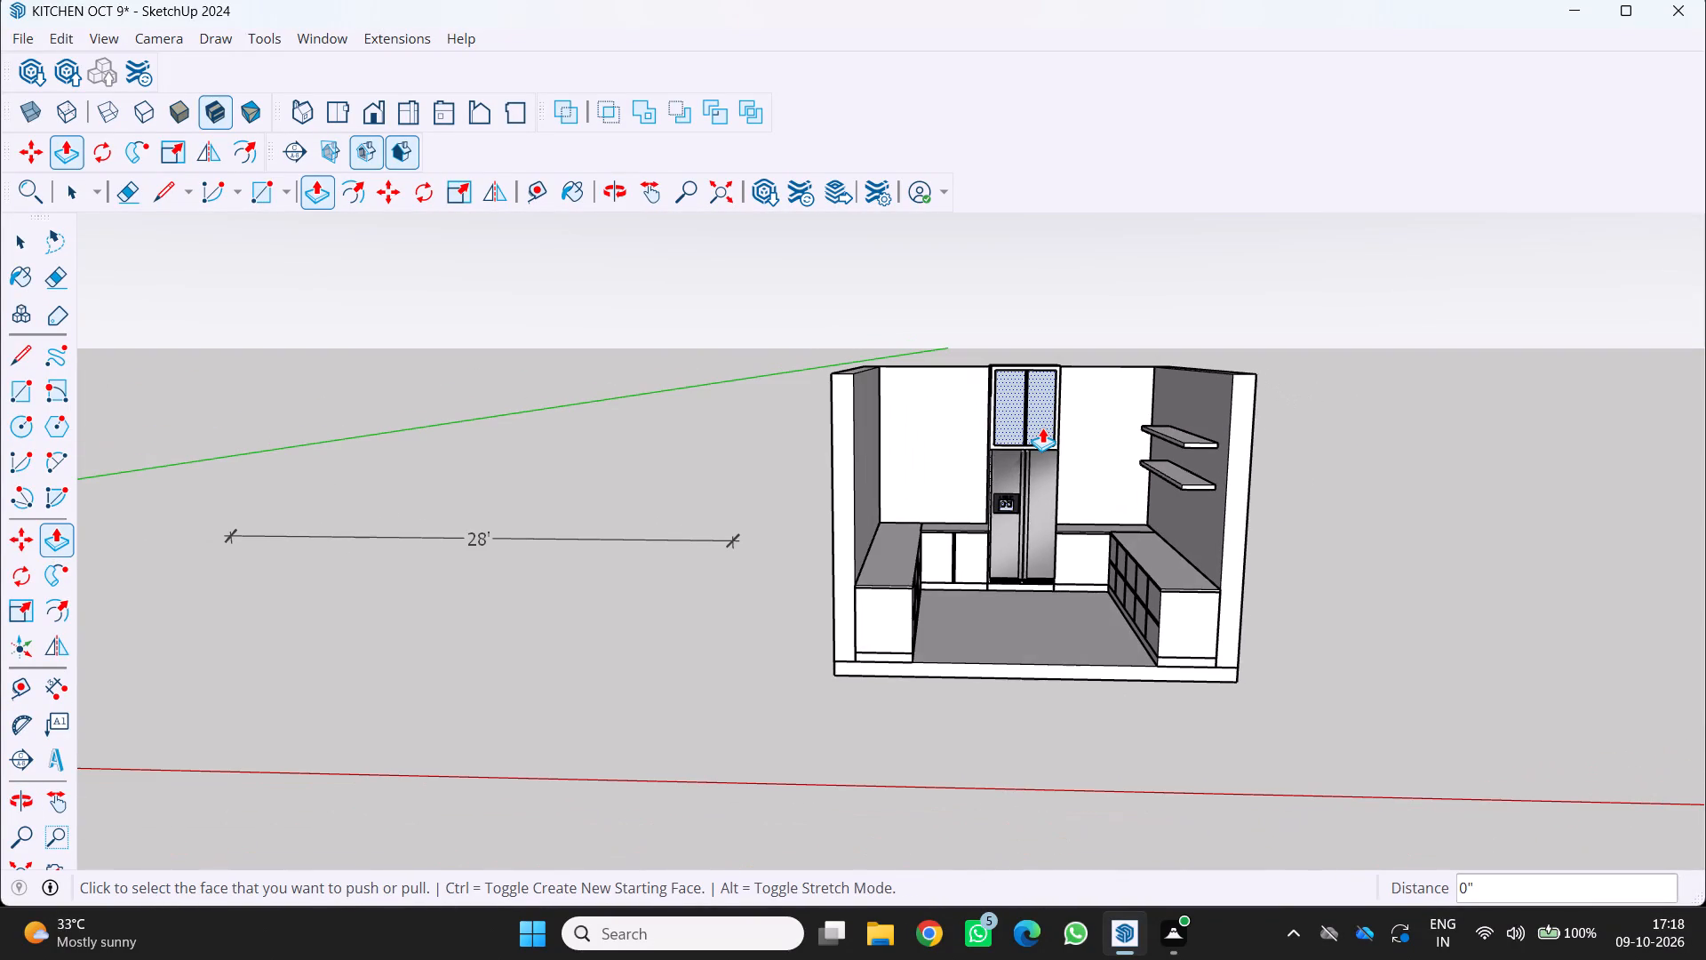
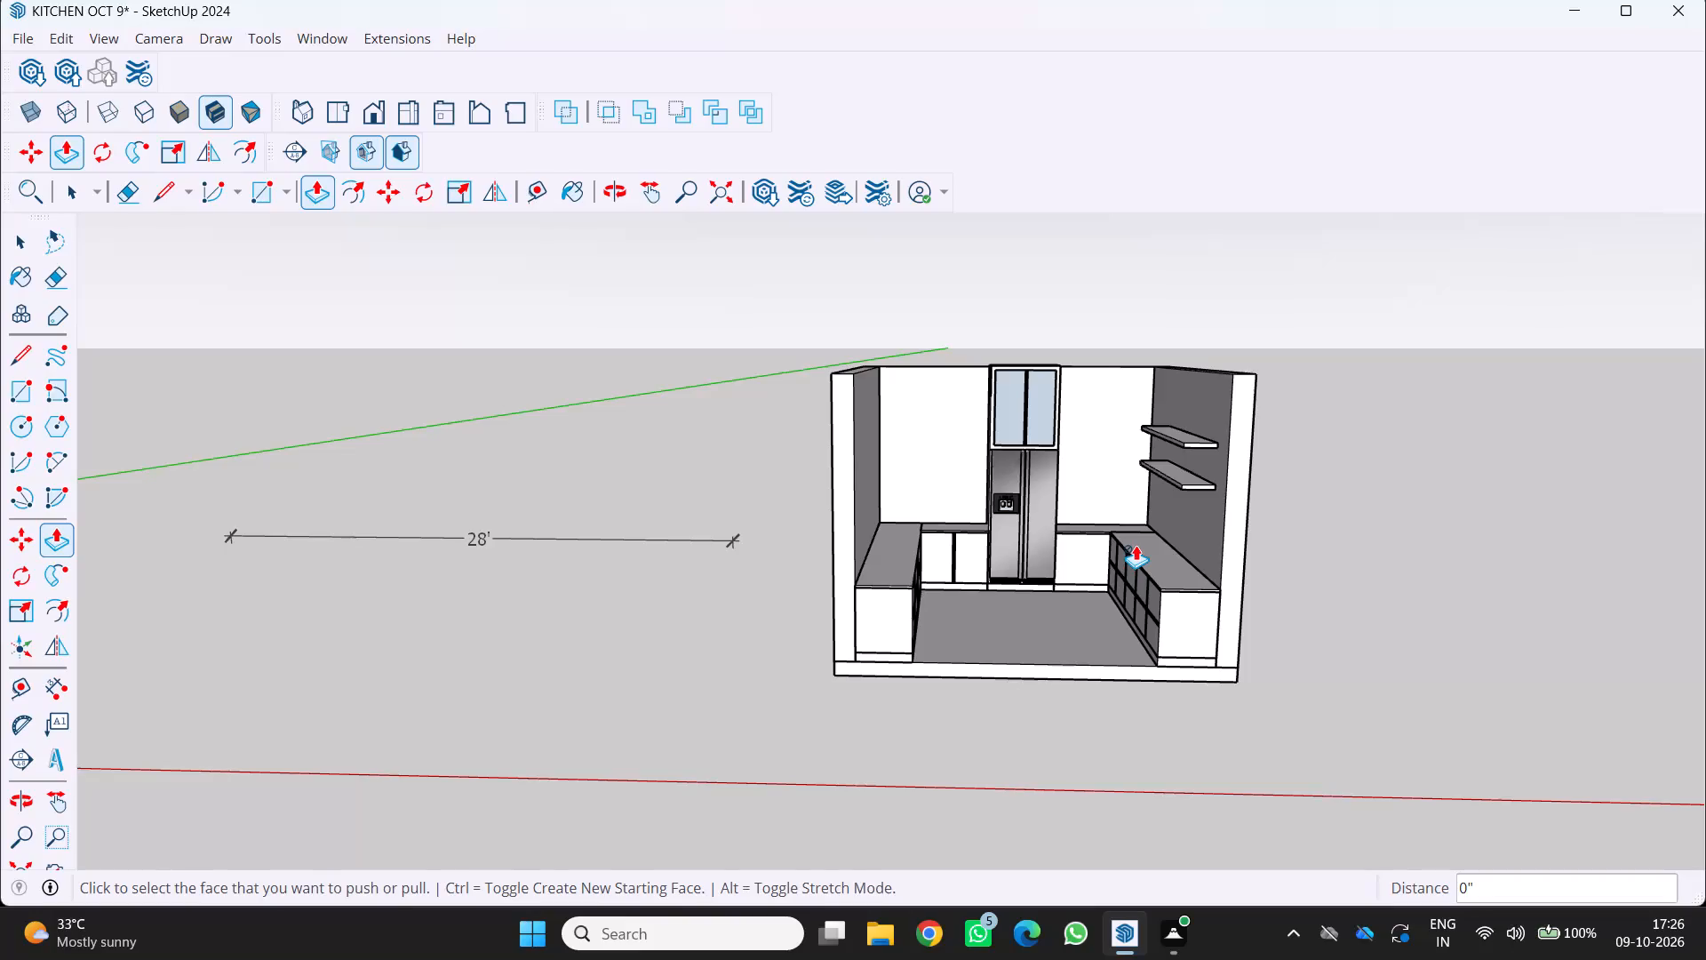
Examine the kitchen's counters, fridge cabinet and wall shelves, and the separate empty room, from several angles and distances.
scroll(1140, 527, down, 2)
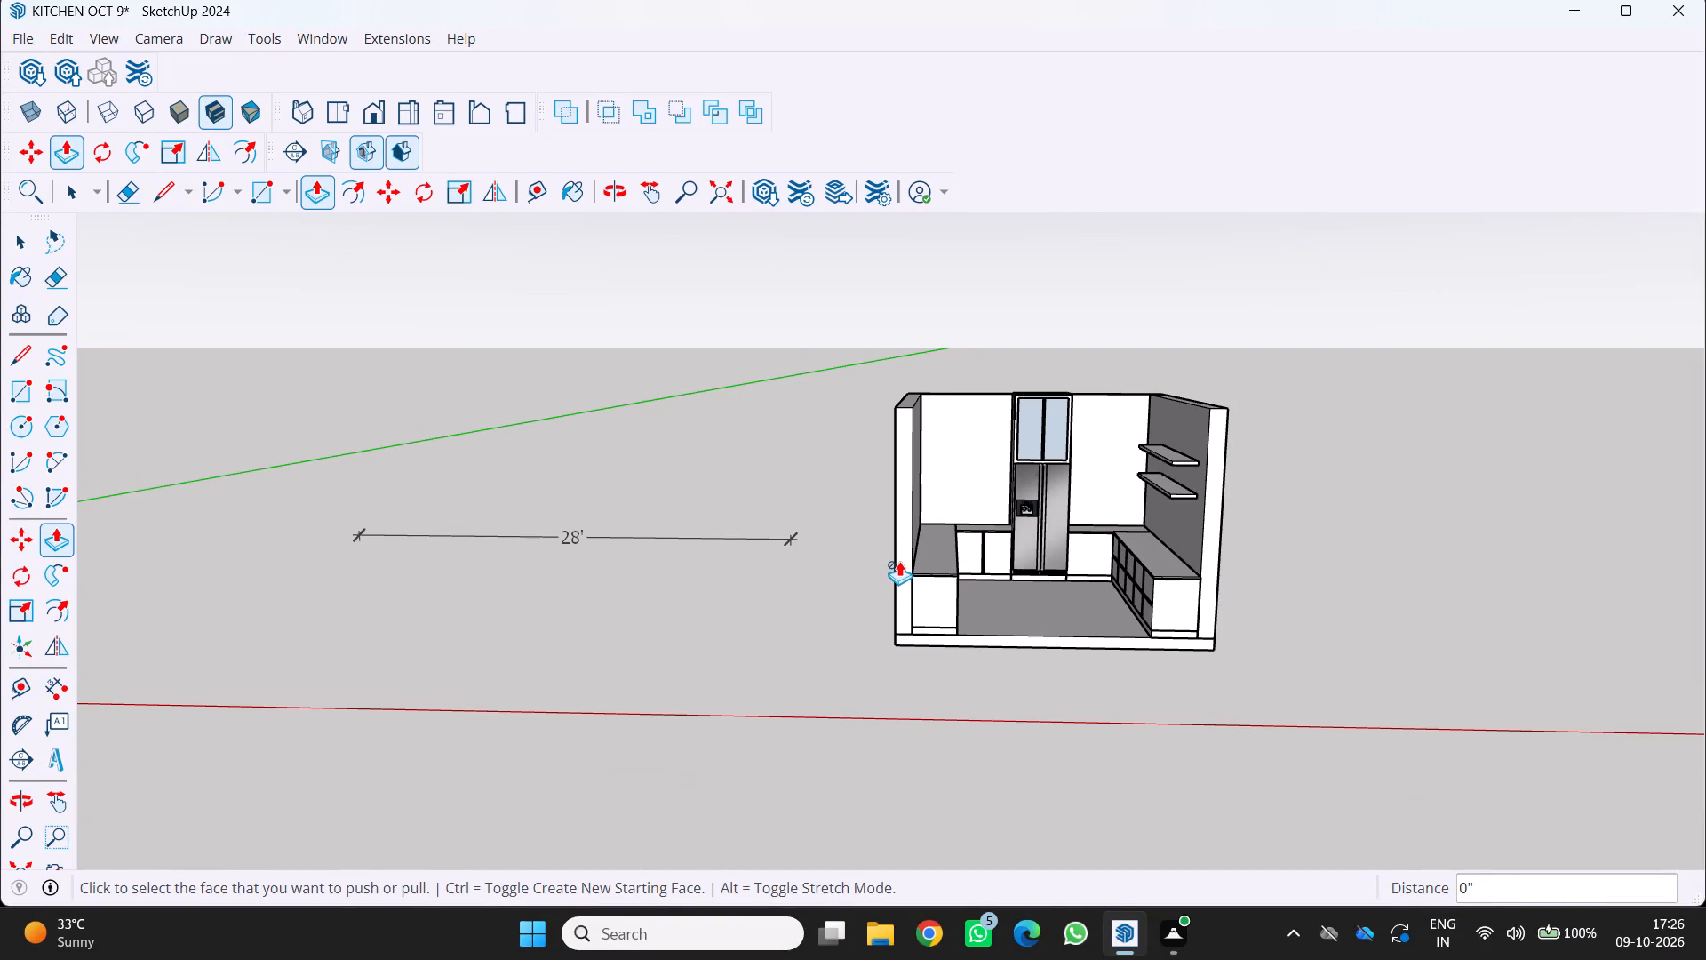
middle_click(949, 380)
middle_click(392, 395)
scroll(392, 412, down, 1)
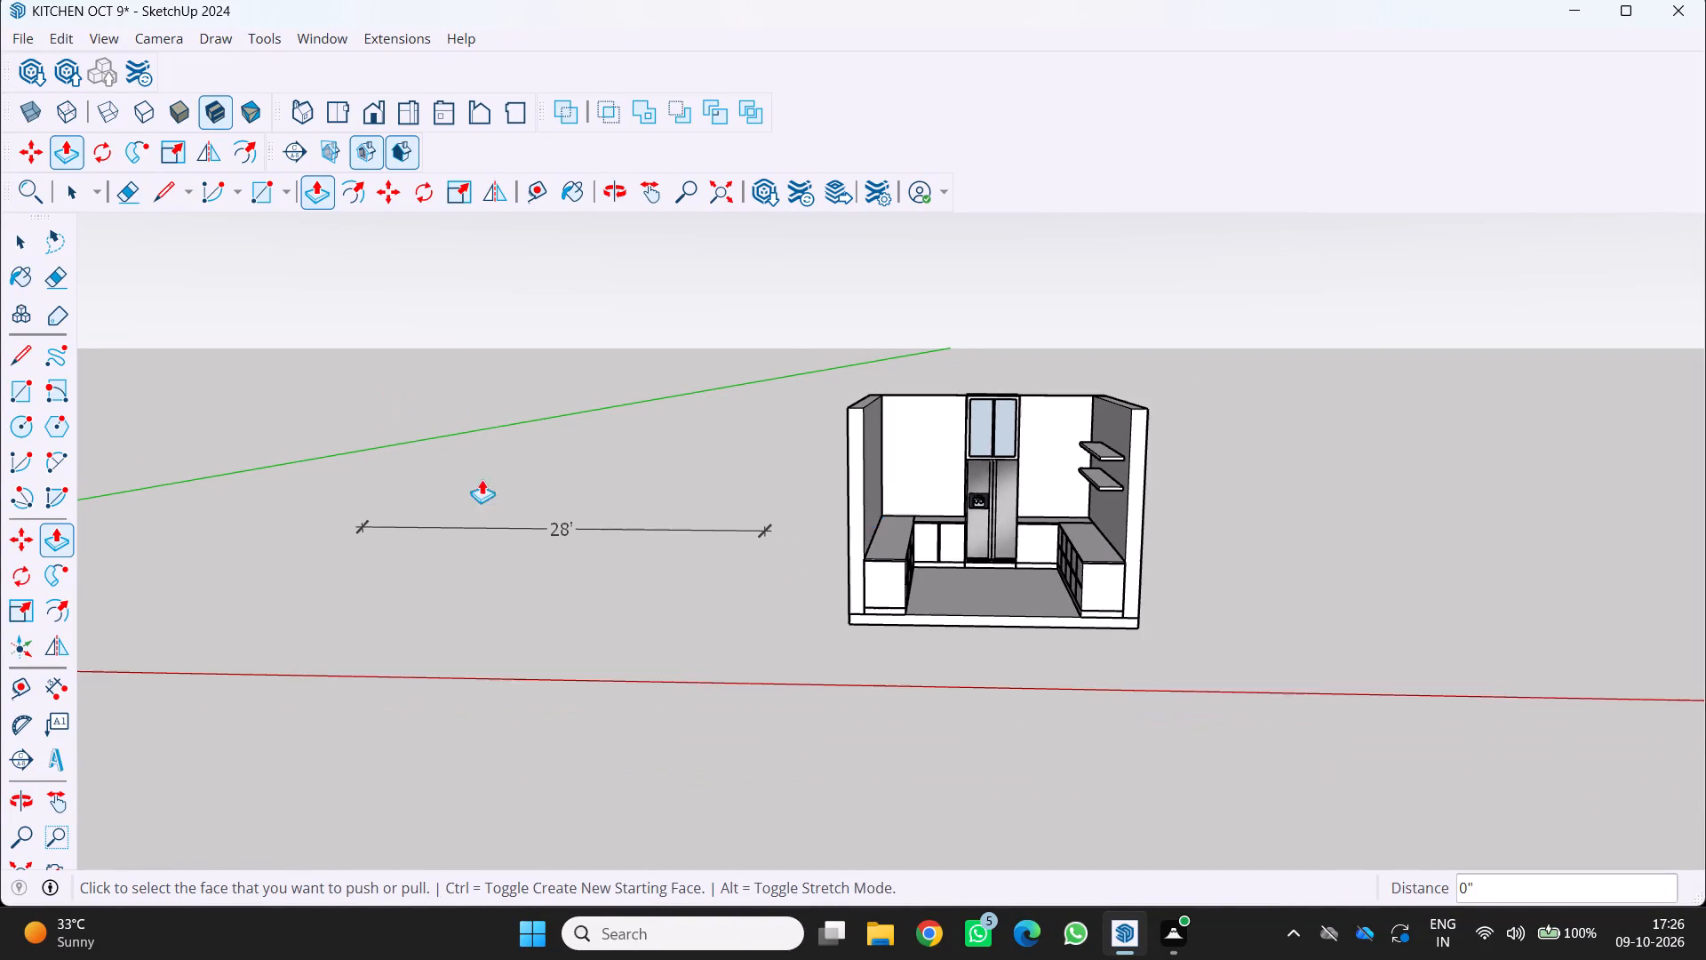
scroll(941, 473, down, 1)
middle_drag(991, 530, 1037, 593)
middle_drag(1042, 593, 1101, 599)
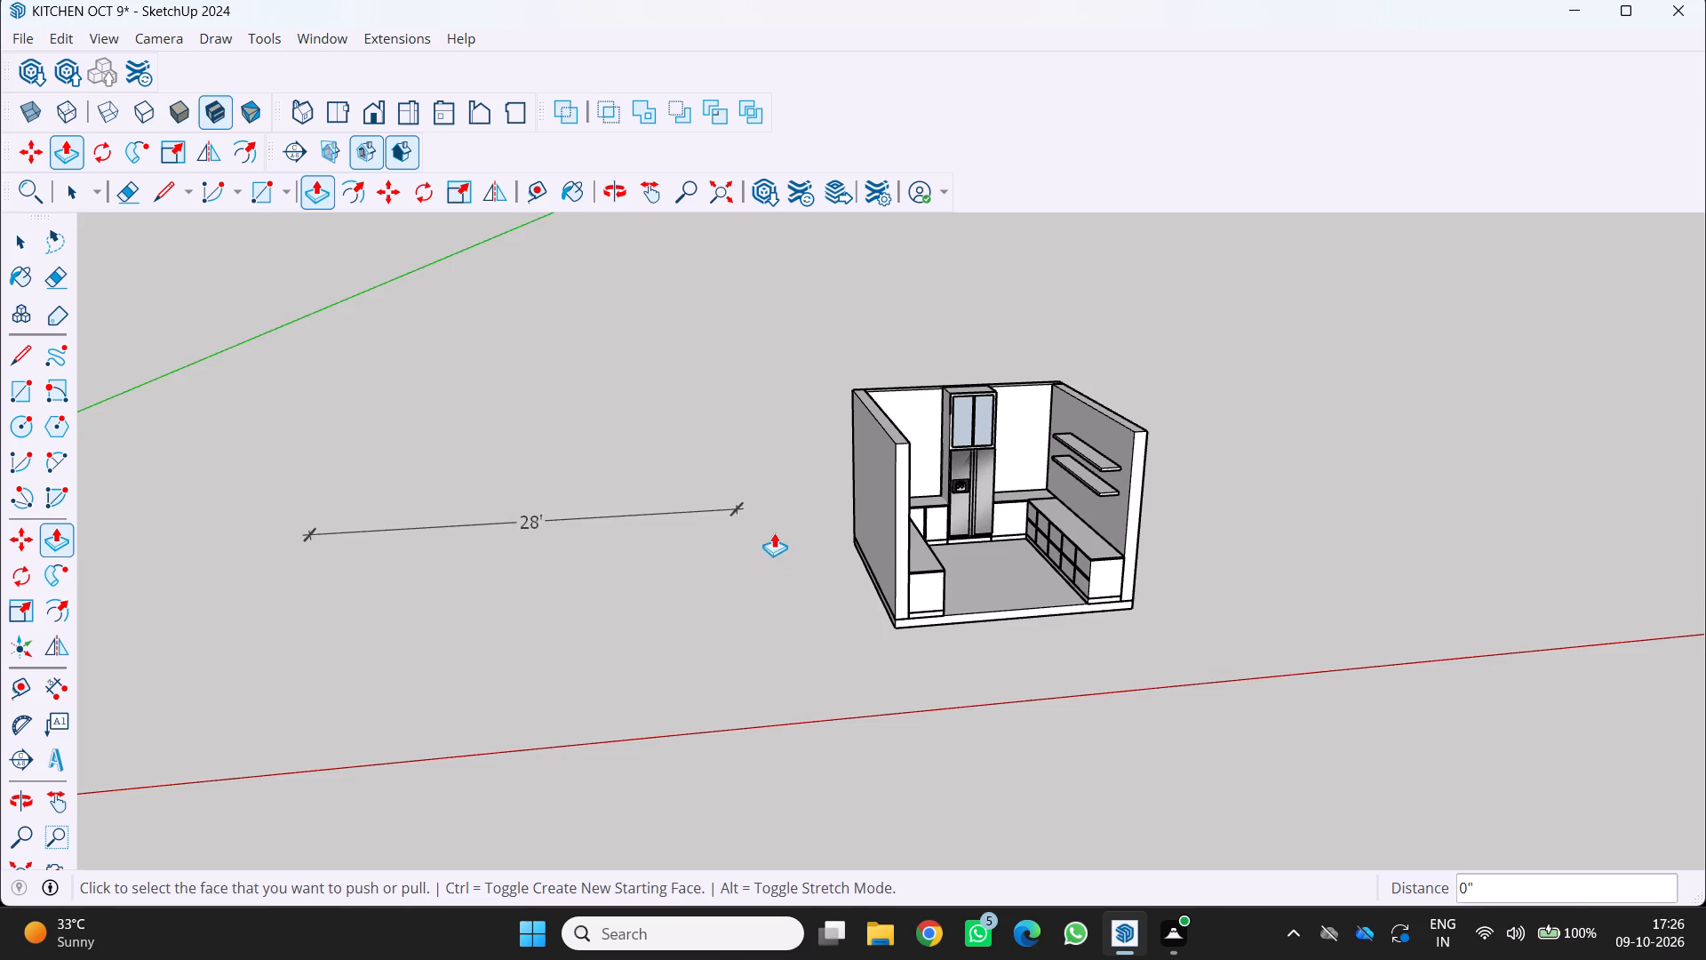
middle_drag(762, 489, 666, 448)
middle_drag(650, 437, 535, 395)
middle_click(535, 395)
middle_click(535, 395)
scroll(657, 524, down, 5)
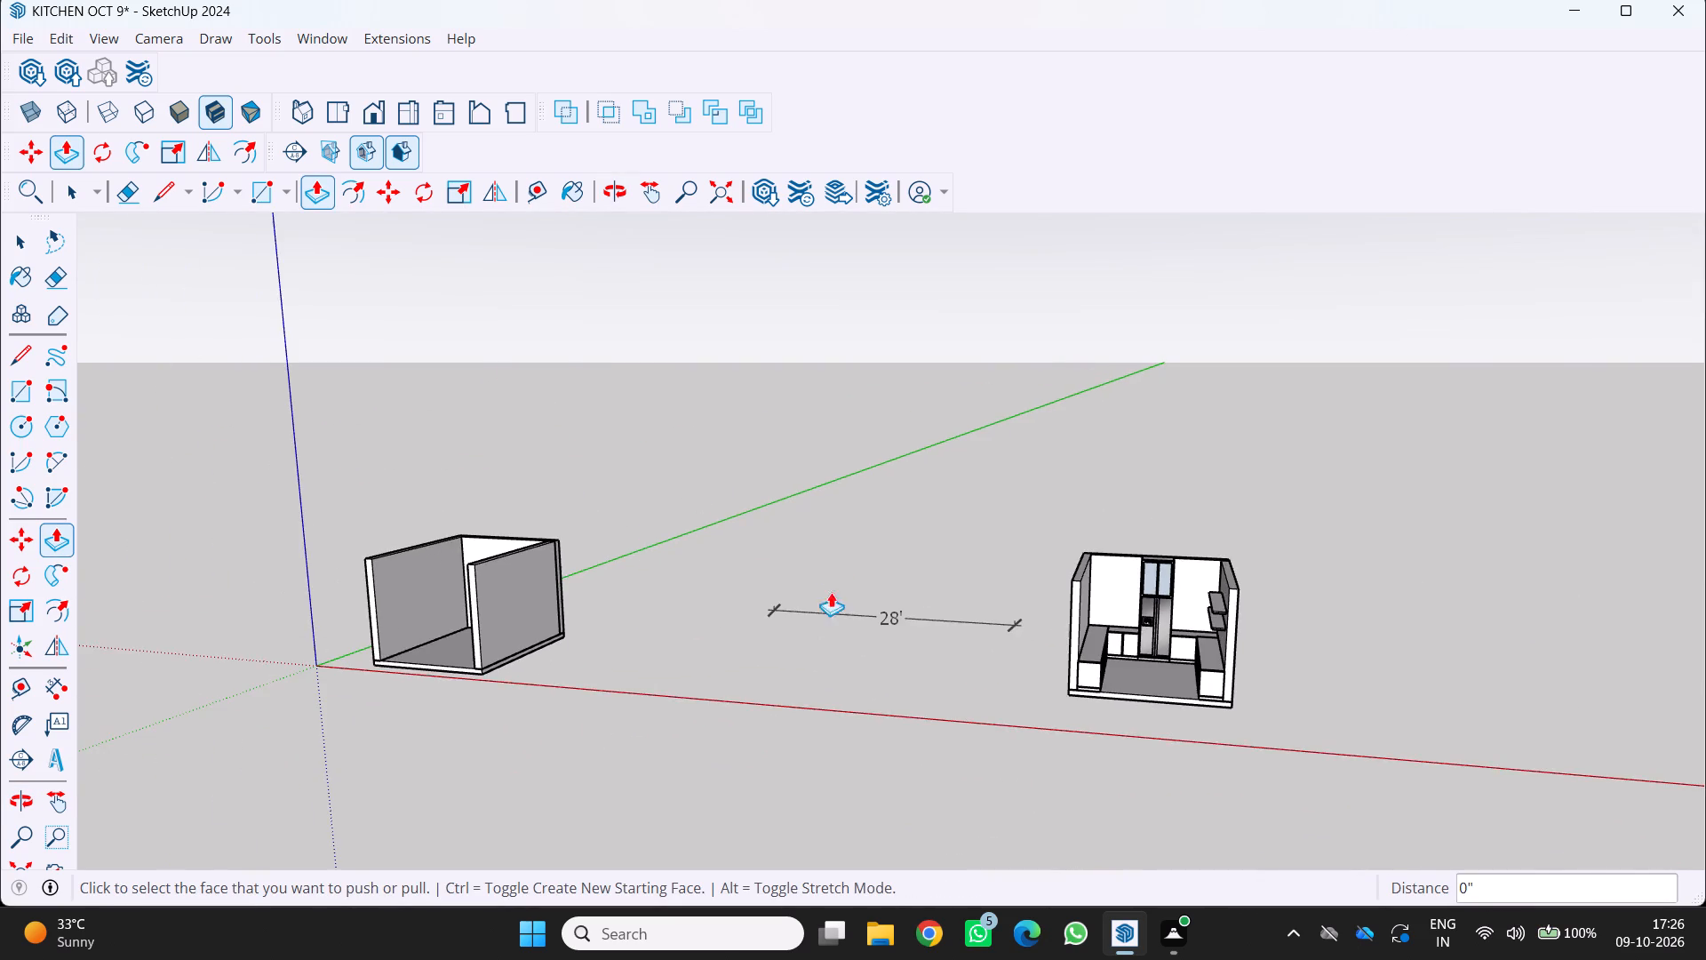
middle_drag(826, 592, 796, 589)
middle_drag(786, 588, 778, 584)
middle_drag(730, 559, 550, 452)
middle_click(534, 449)
scroll(1027, 675, up, 3)
middle_drag(1013, 696, 985, 708)
scroll(1003, 700, up, 1)
middle_click(983, 708)
middle_drag(966, 709, 800, 746)
middle_drag(794, 748, 750, 760)
middle_click(748, 760)
scroll(898, 719, up, 1)
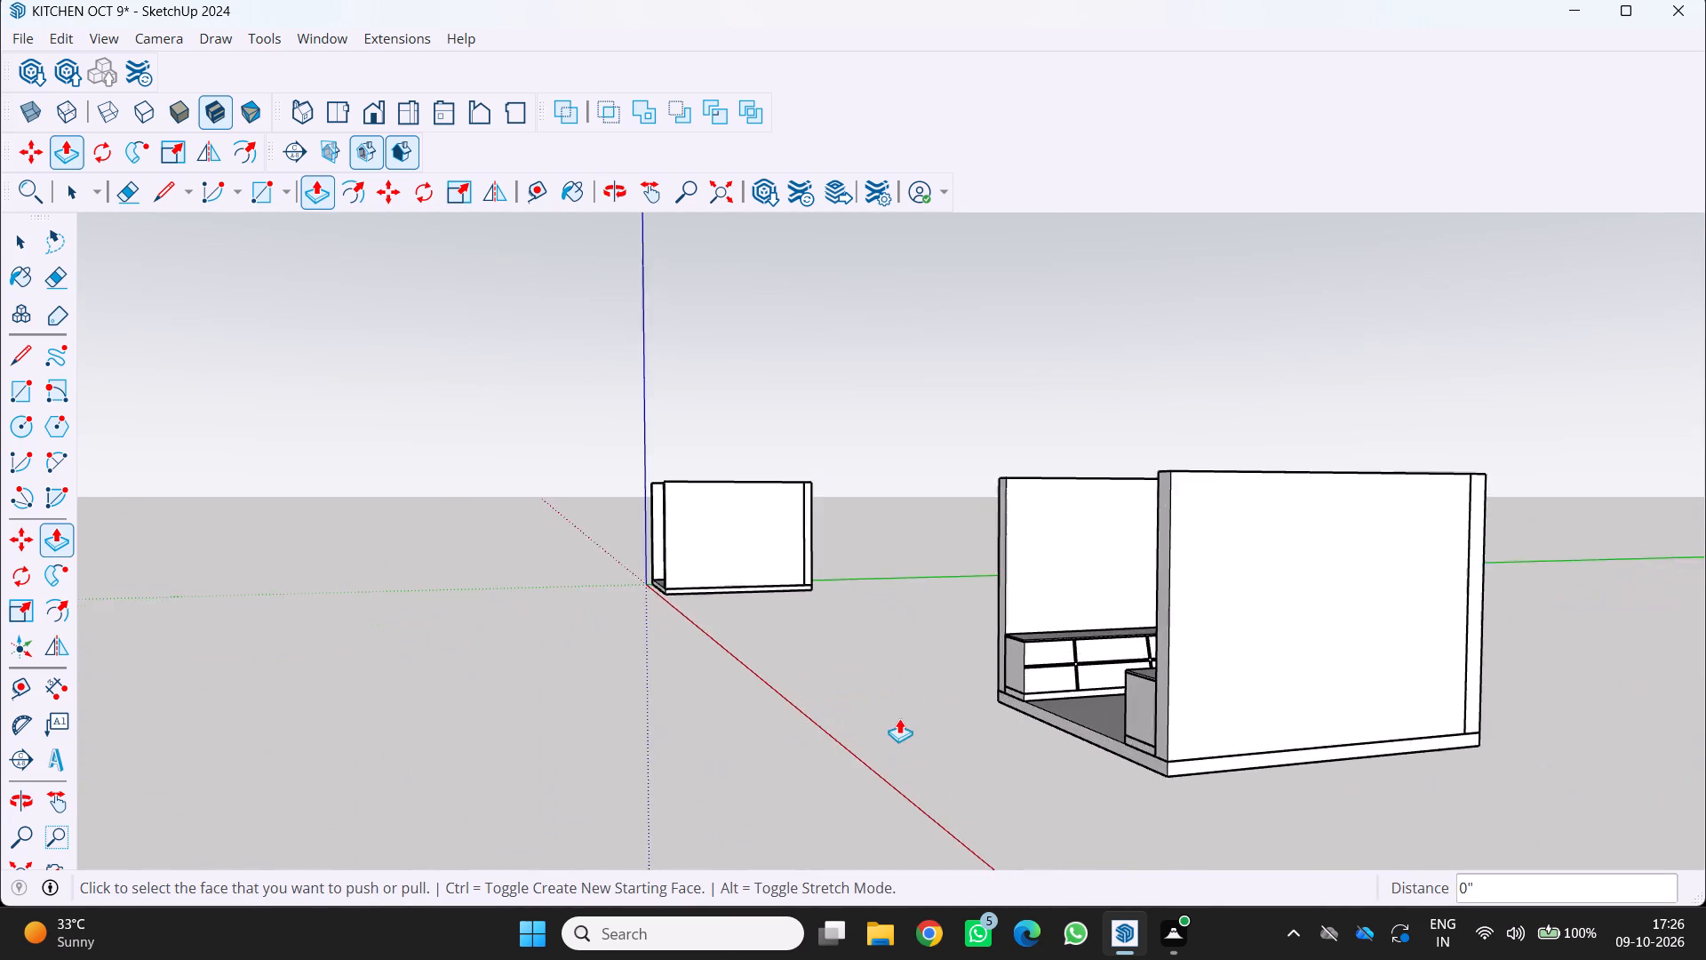
scroll(899, 718, up, 5)
middle_drag(1054, 632, 1184, 846)
scroll(1081, 541, up, 5)
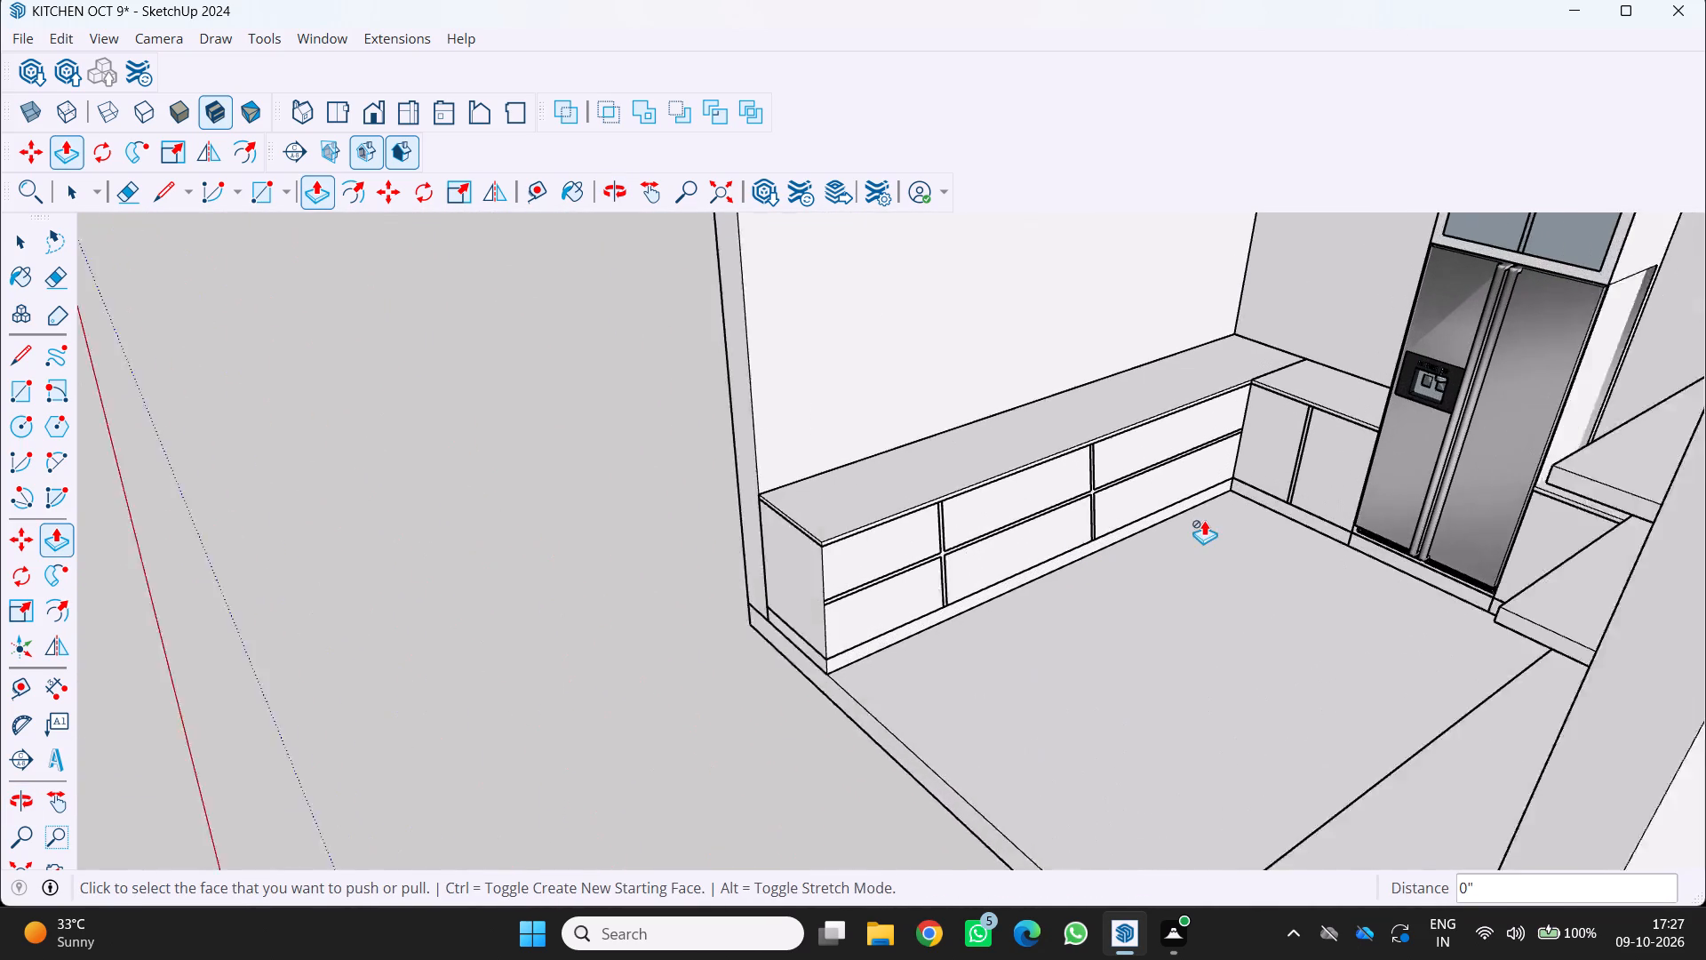
scroll(1204, 520, up, 1)
middle_click(993, 432)
middle_drag(993, 432, 960, 424)
middle_drag(951, 421, 889, 396)
scroll(904, 402, up, 1)
scroll(306, 556, down, 2)
middle_drag(307, 560, 249, 509)
middle_click(249, 509)
middle_click(249, 509)
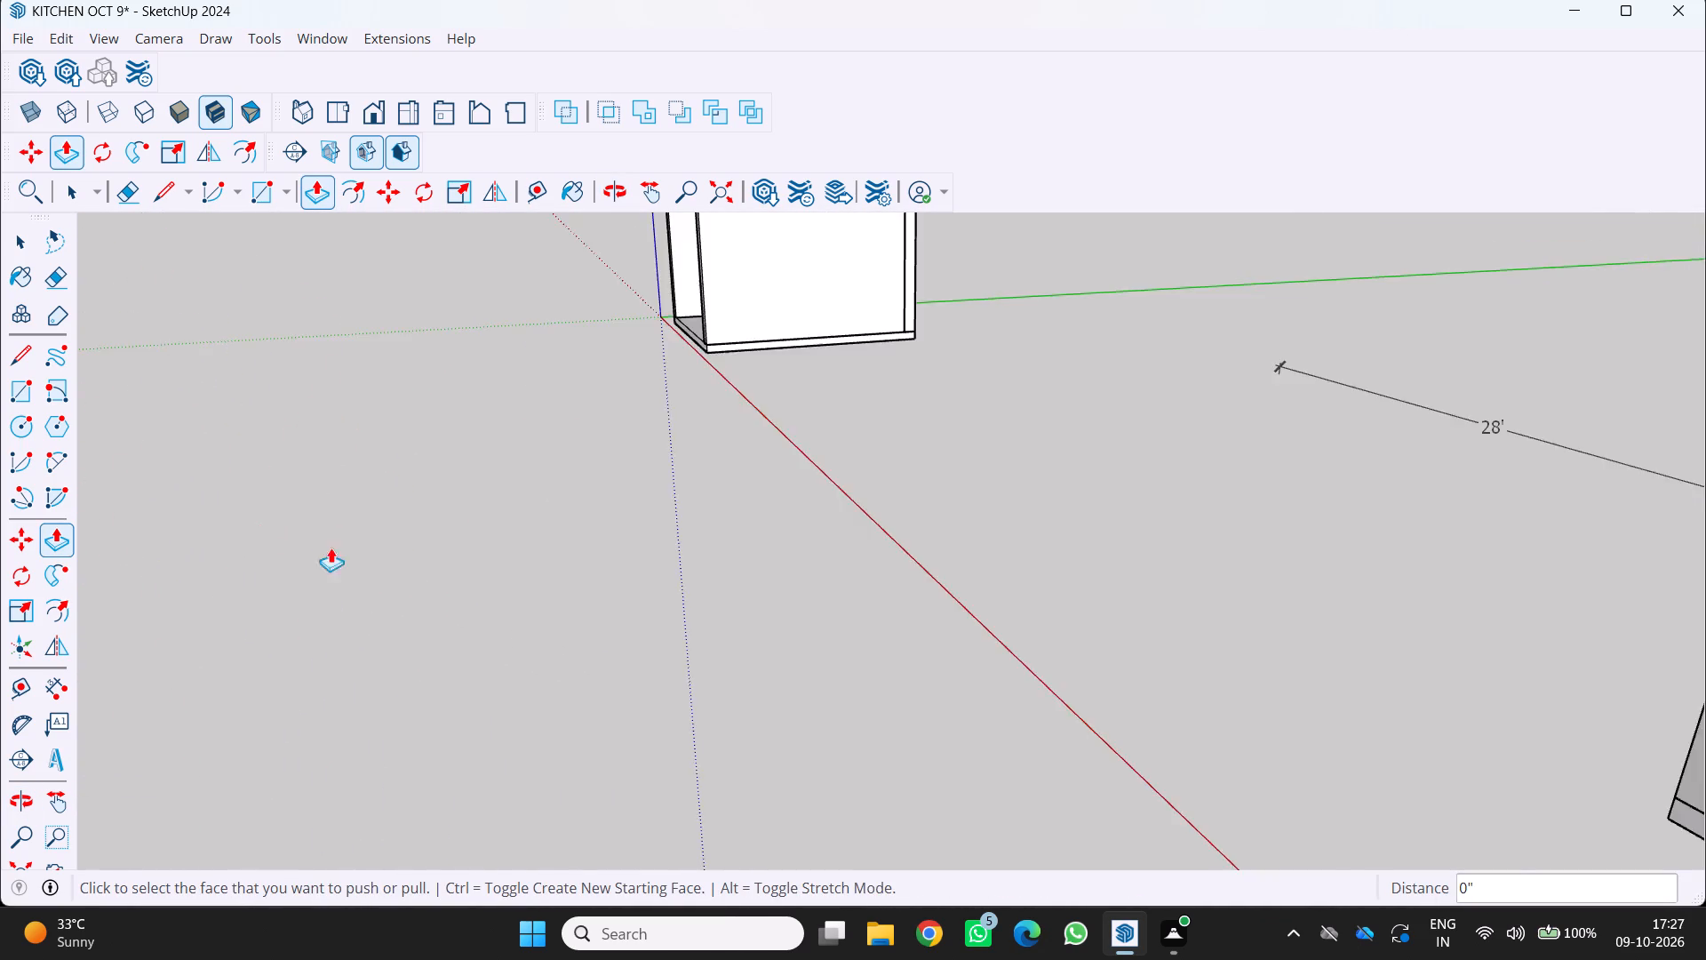
scroll(343, 556, up, 3)
scroll(377, 578, down, 10)
middle_drag(337, 532, 417, 601)
scroll(946, 669, up, 2)
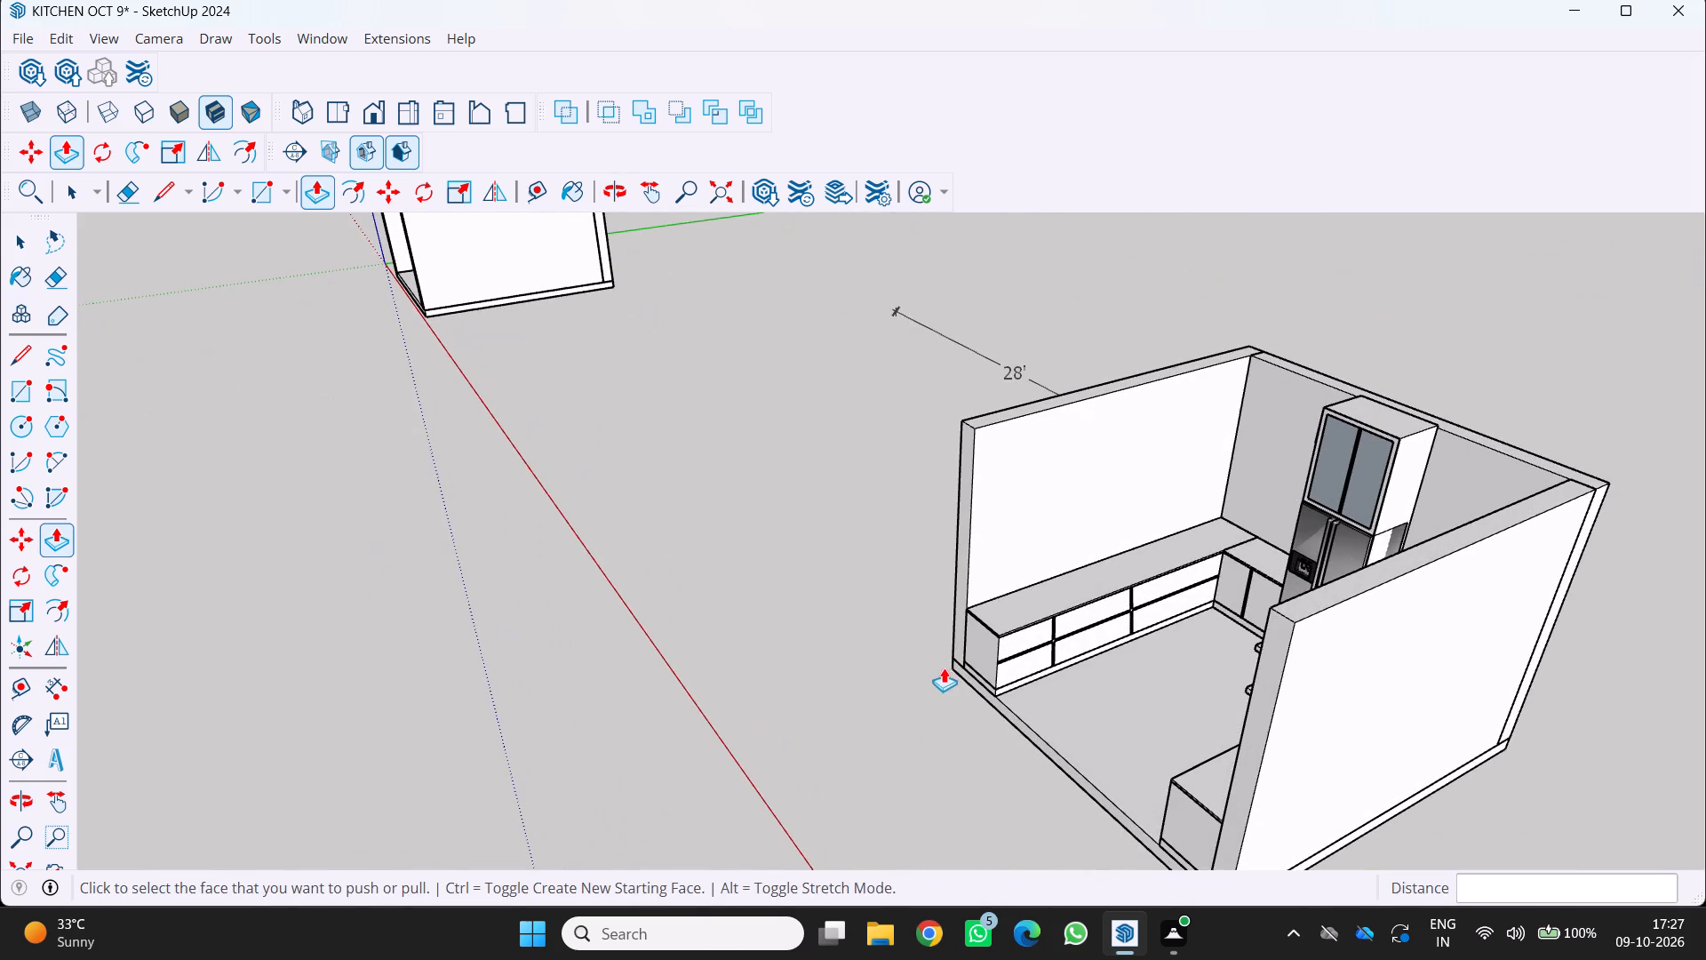
middle_drag(963, 657, 1433, 742)
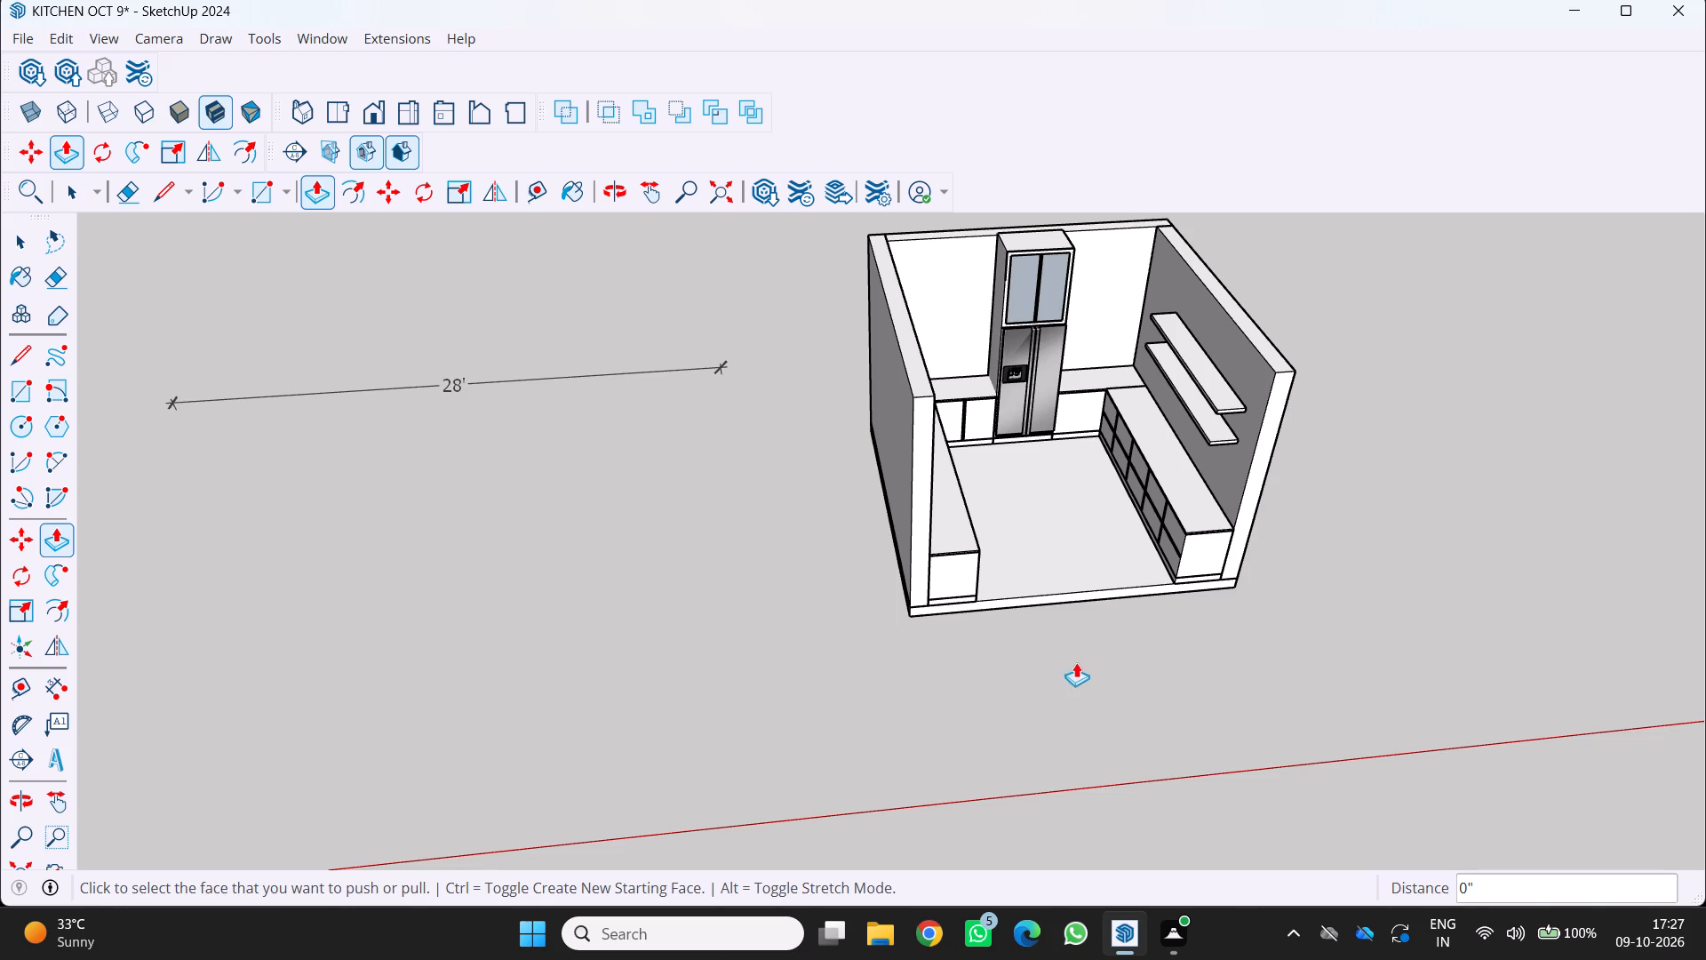
scroll(1046, 666, down, 1)
middle_drag(907, 639, 706, 559)
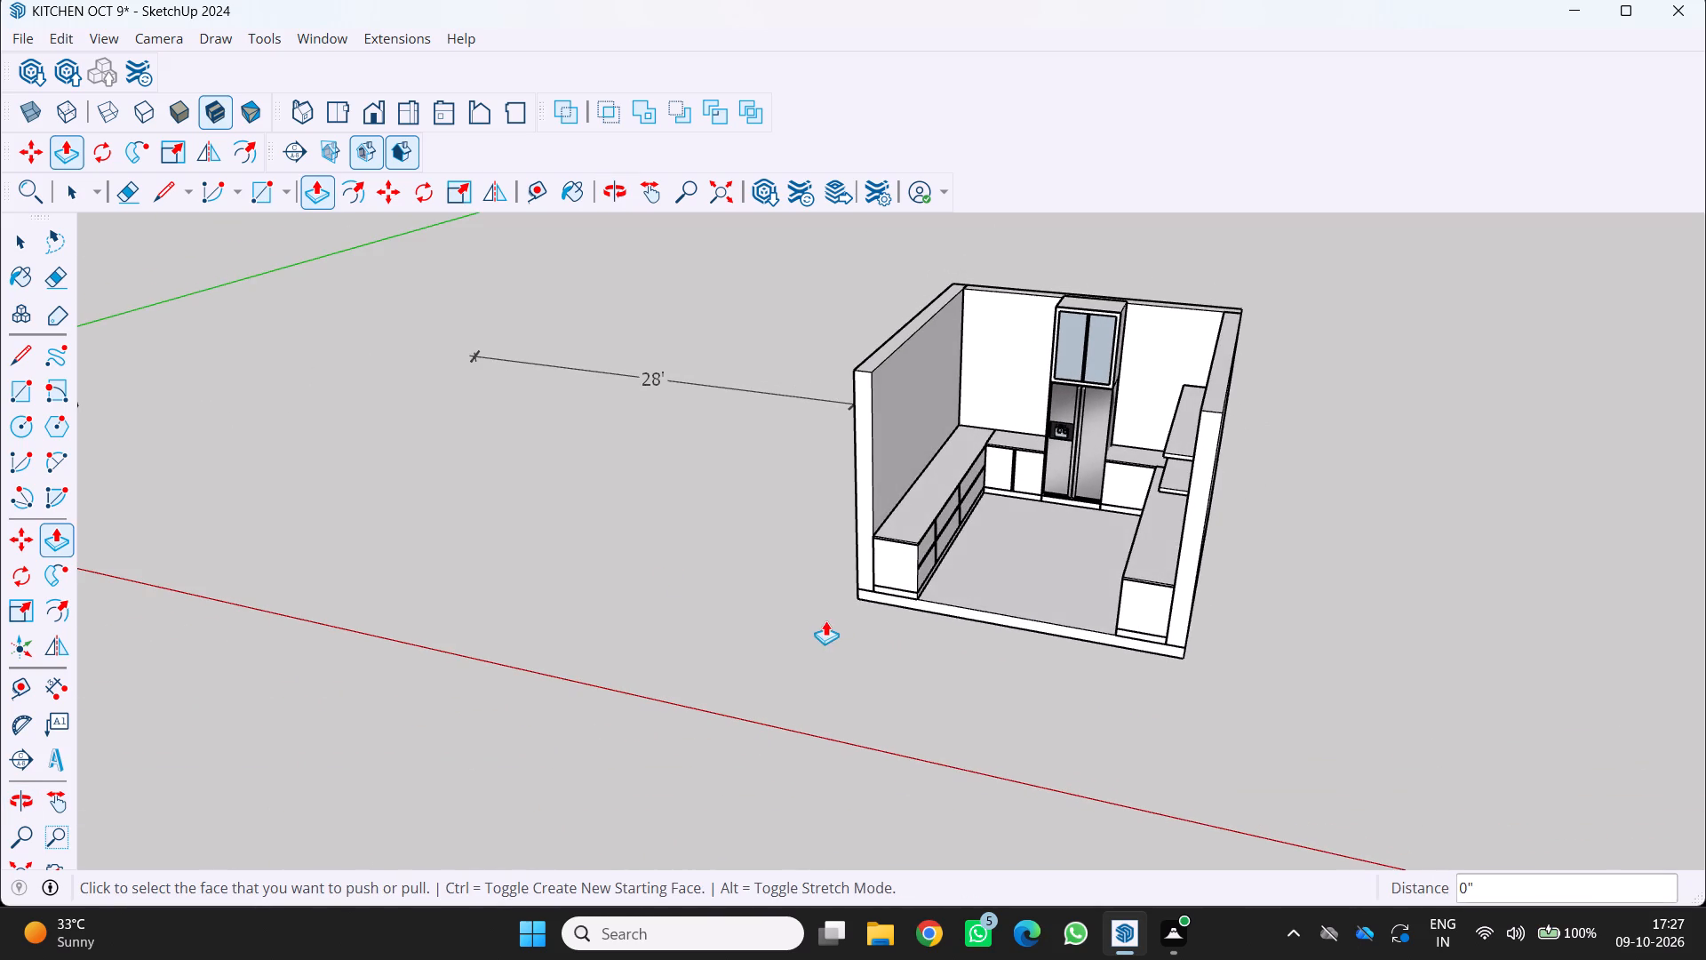
scroll(845, 610, up, 3)
middle_drag(845, 610, 728, 538)
scroll(1104, 570, up, 3)
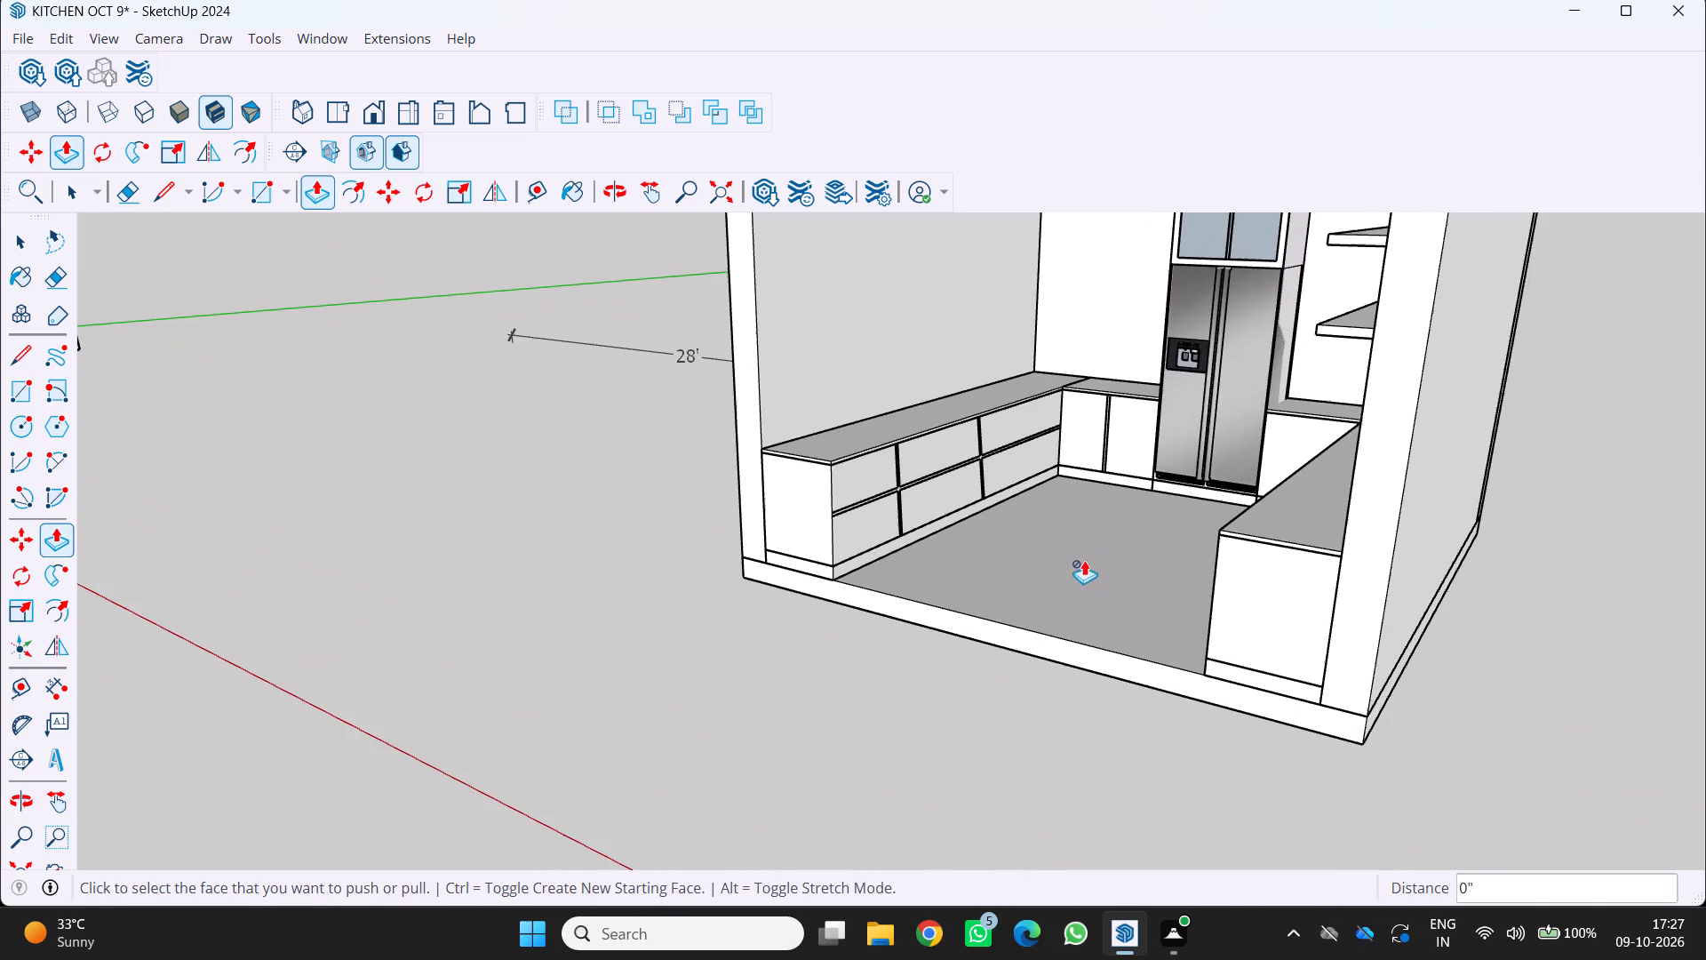
scroll(979, 556, down, 2)
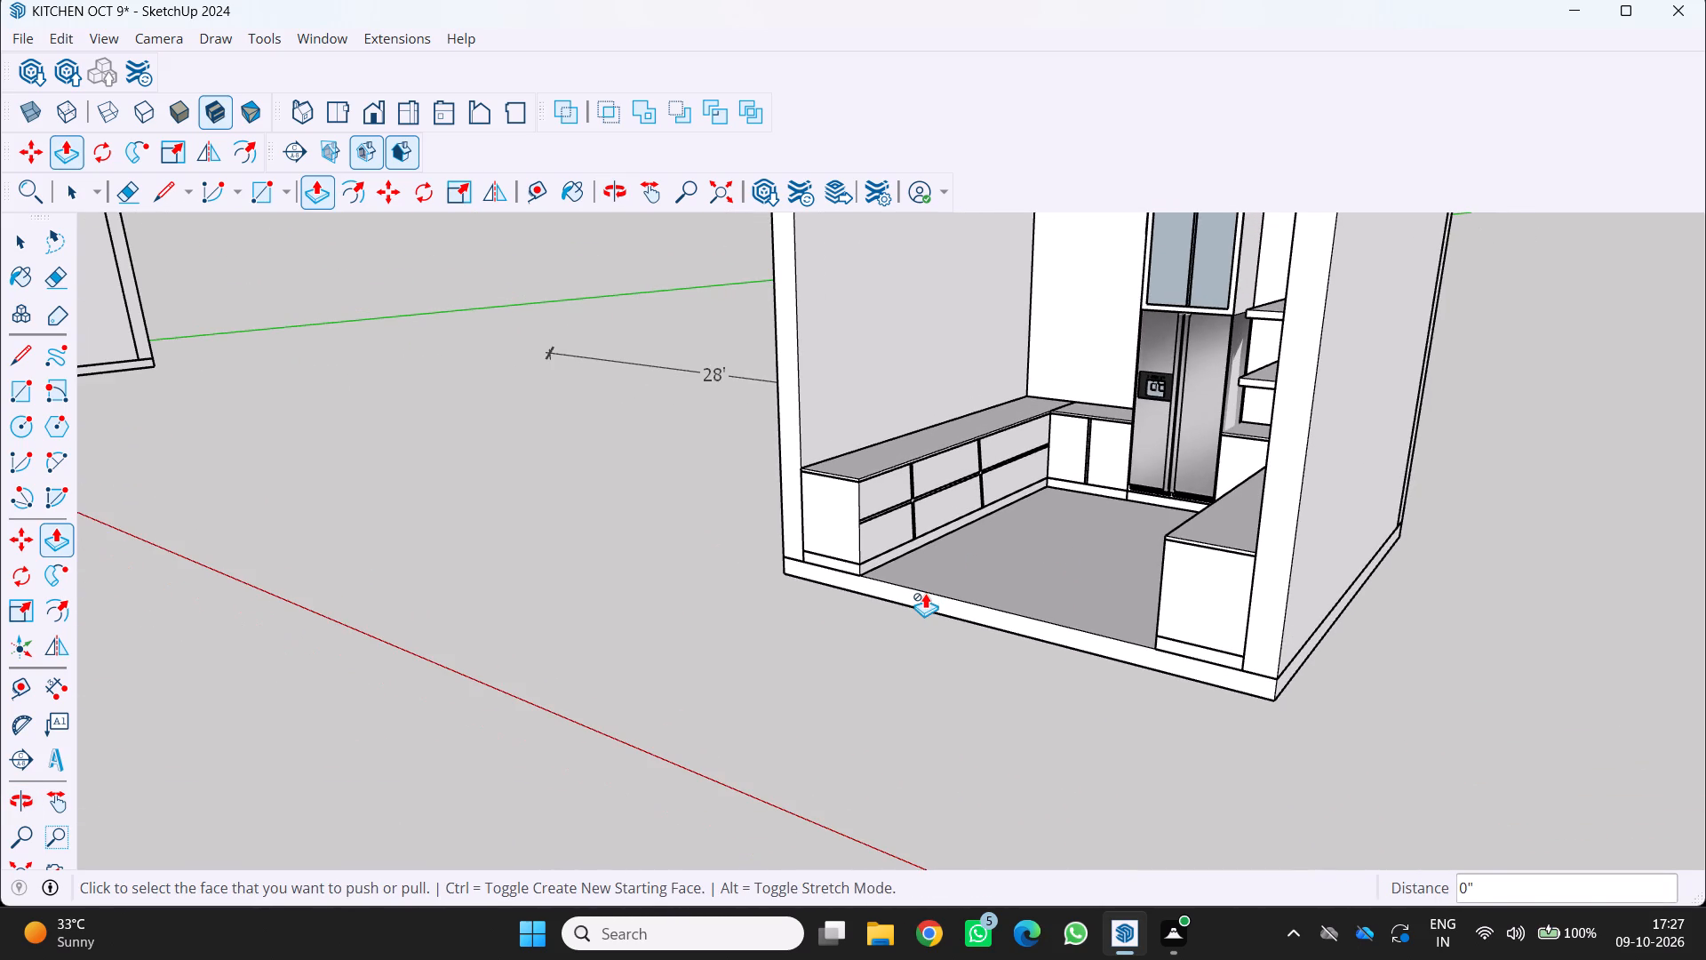
scroll(915, 592, down, 1)
middle_drag(915, 592, 950, 601)
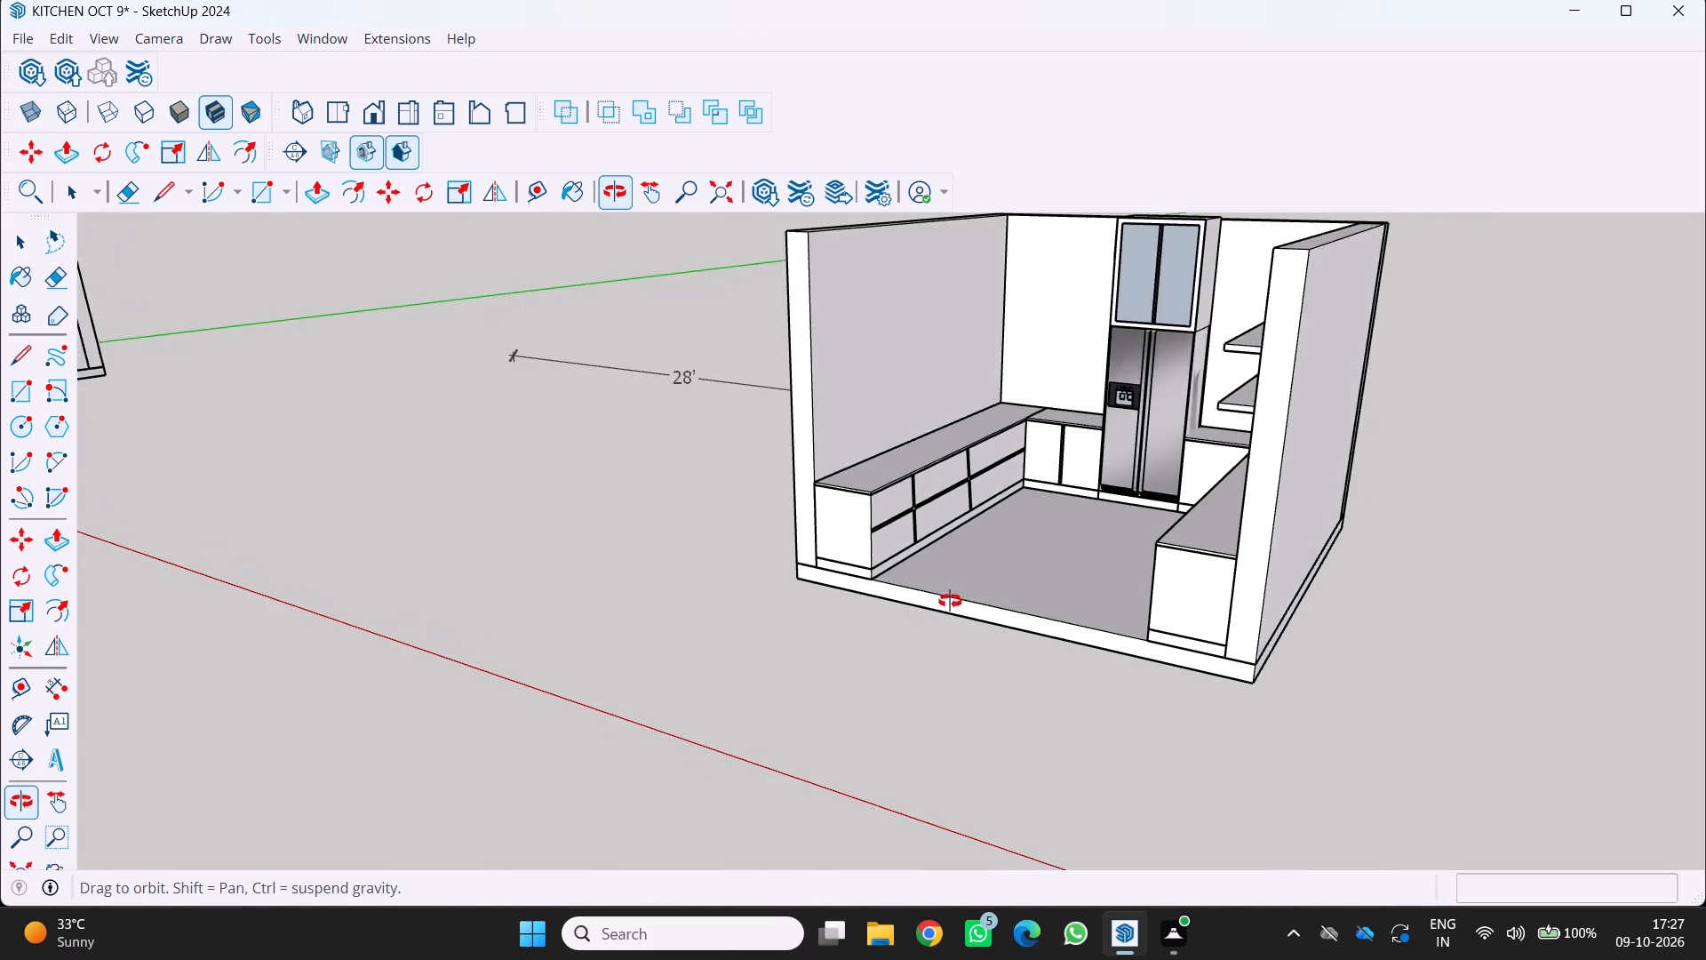
middle_drag(950, 601, 953, 603)
middle_click(953, 603)
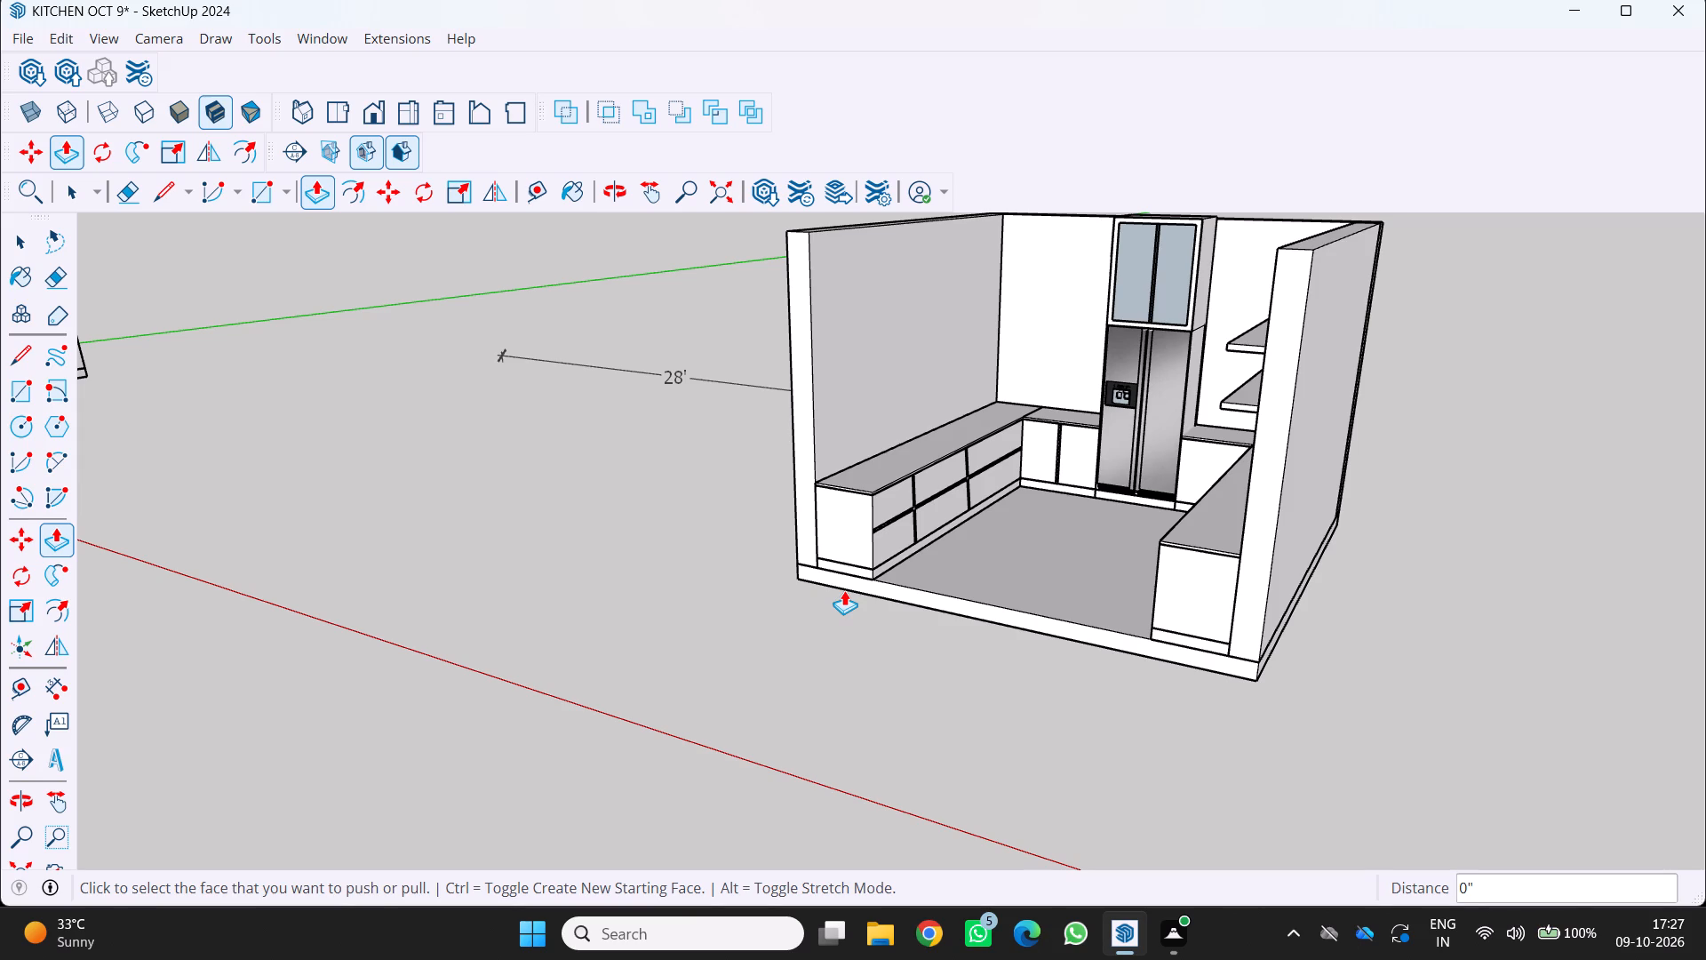
scroll(841, 589, down, 1)
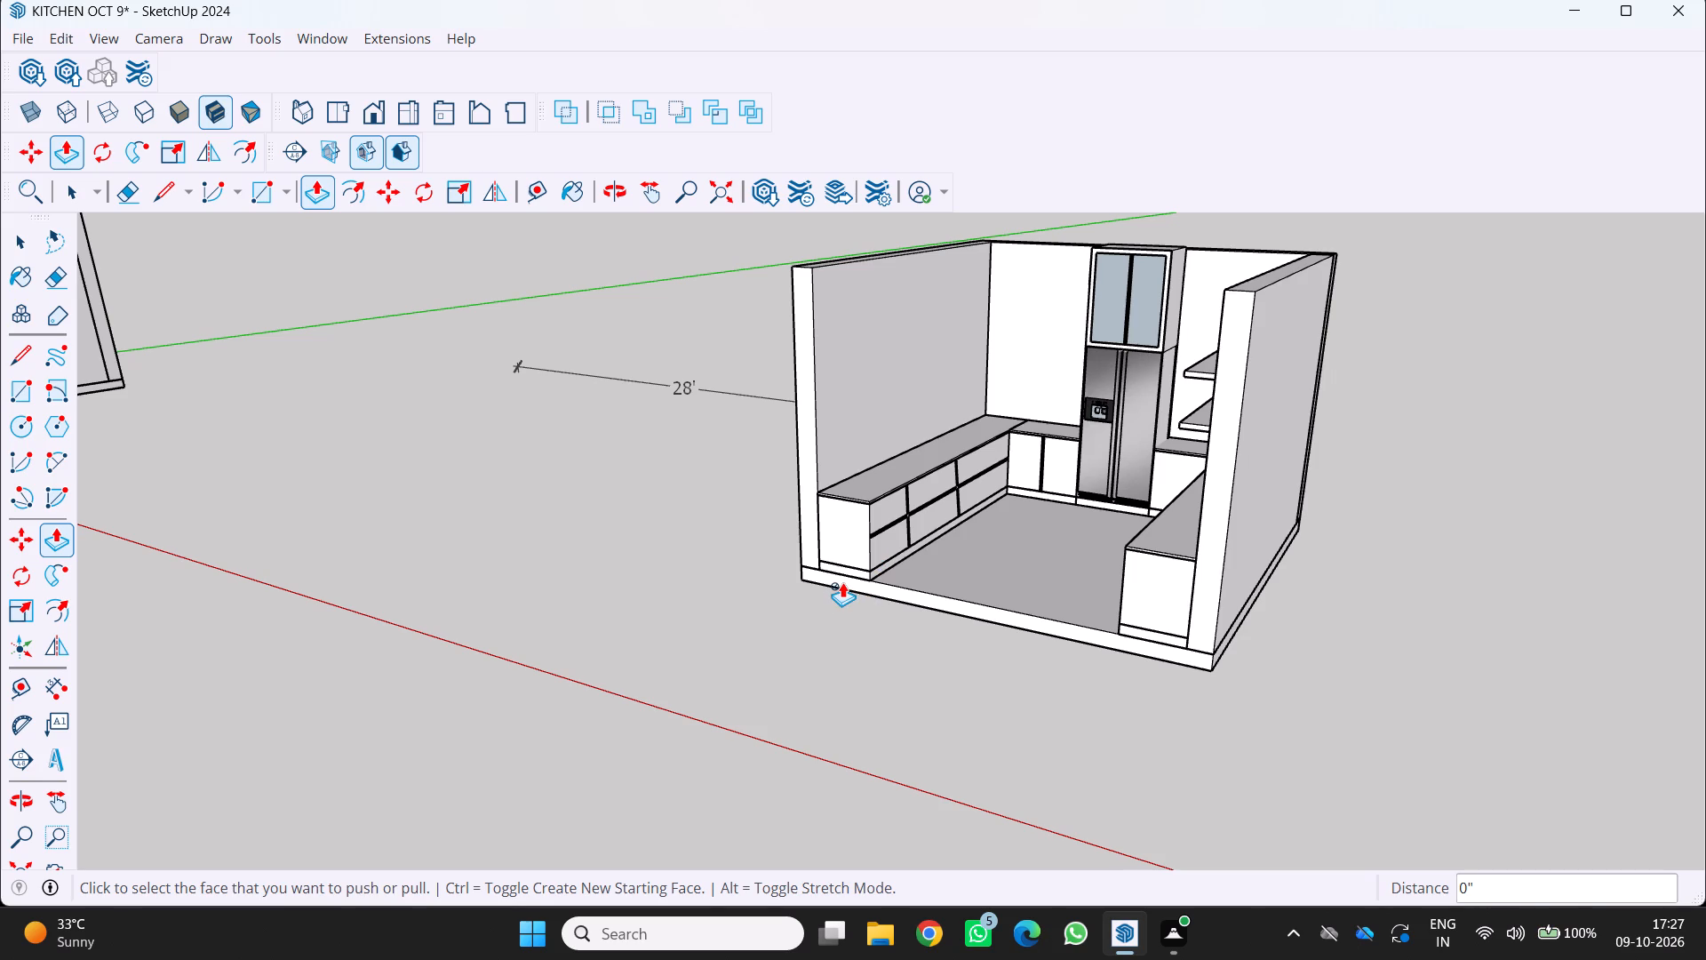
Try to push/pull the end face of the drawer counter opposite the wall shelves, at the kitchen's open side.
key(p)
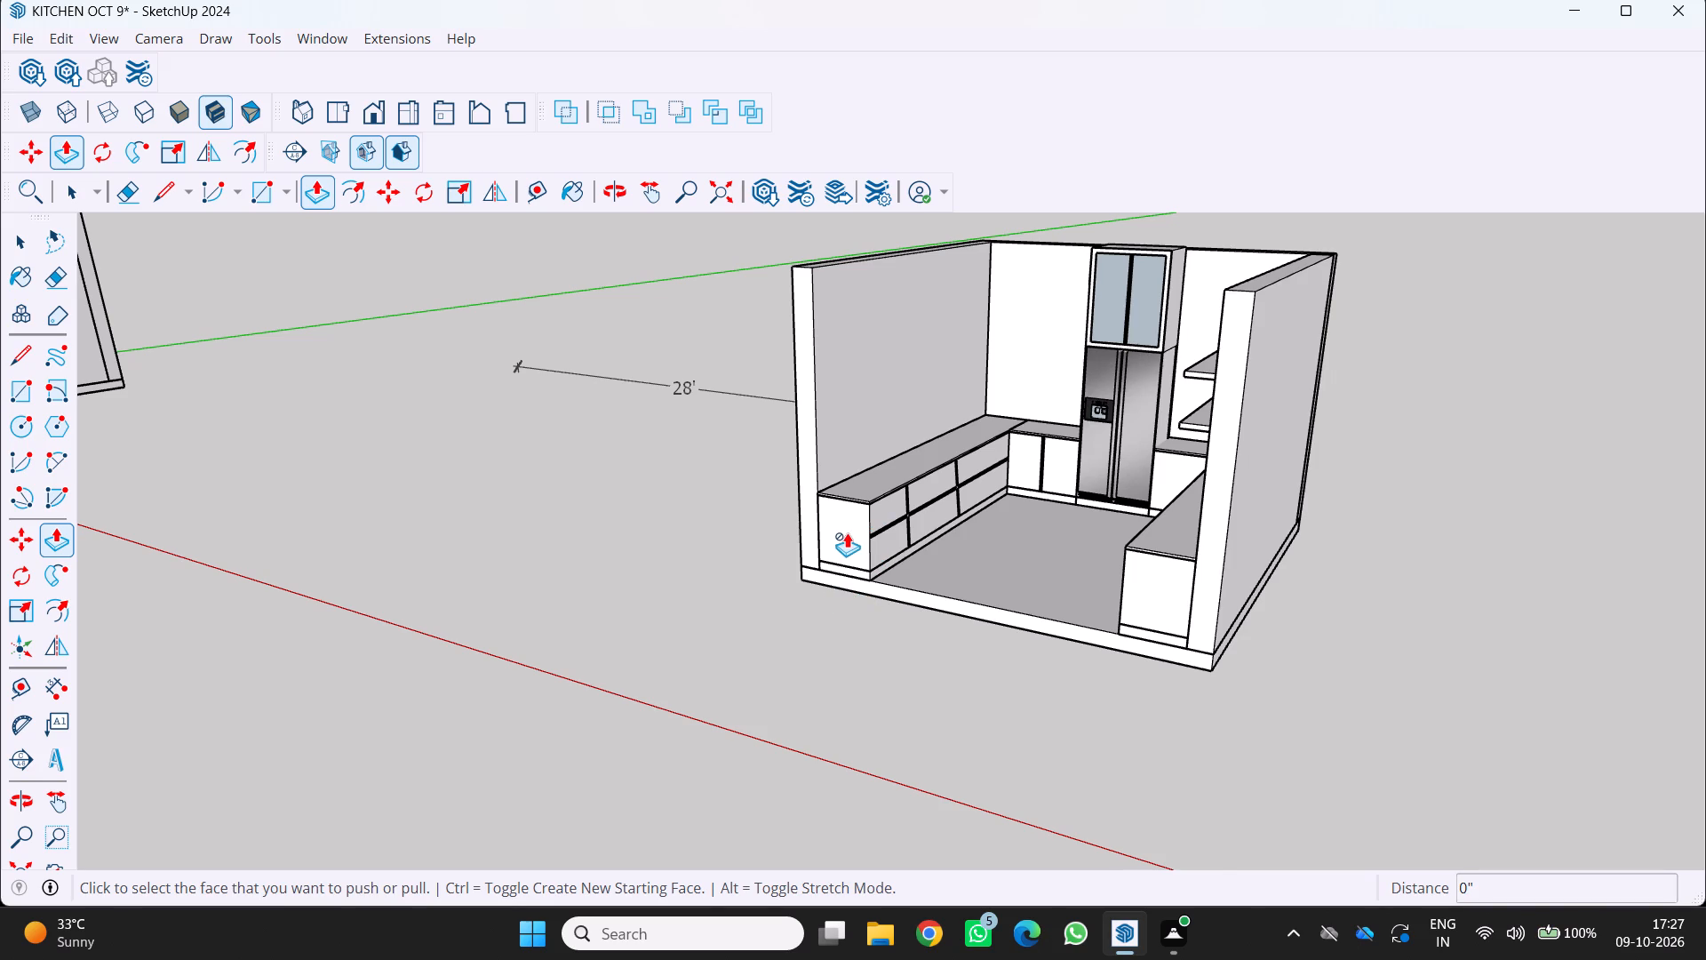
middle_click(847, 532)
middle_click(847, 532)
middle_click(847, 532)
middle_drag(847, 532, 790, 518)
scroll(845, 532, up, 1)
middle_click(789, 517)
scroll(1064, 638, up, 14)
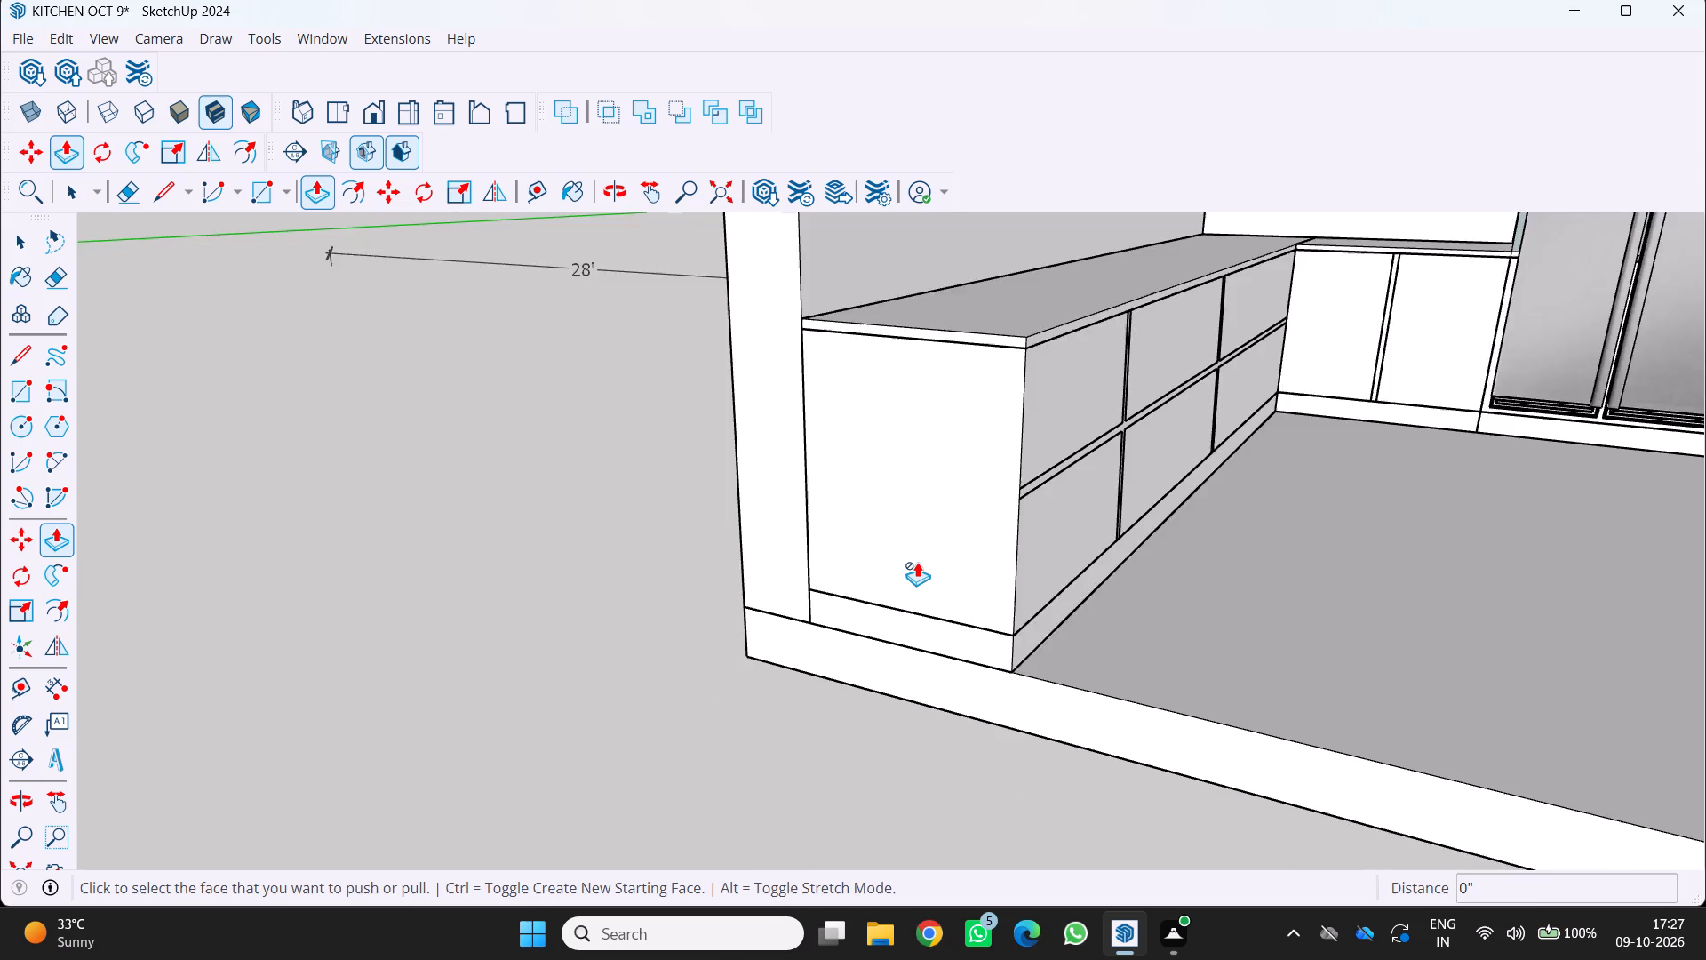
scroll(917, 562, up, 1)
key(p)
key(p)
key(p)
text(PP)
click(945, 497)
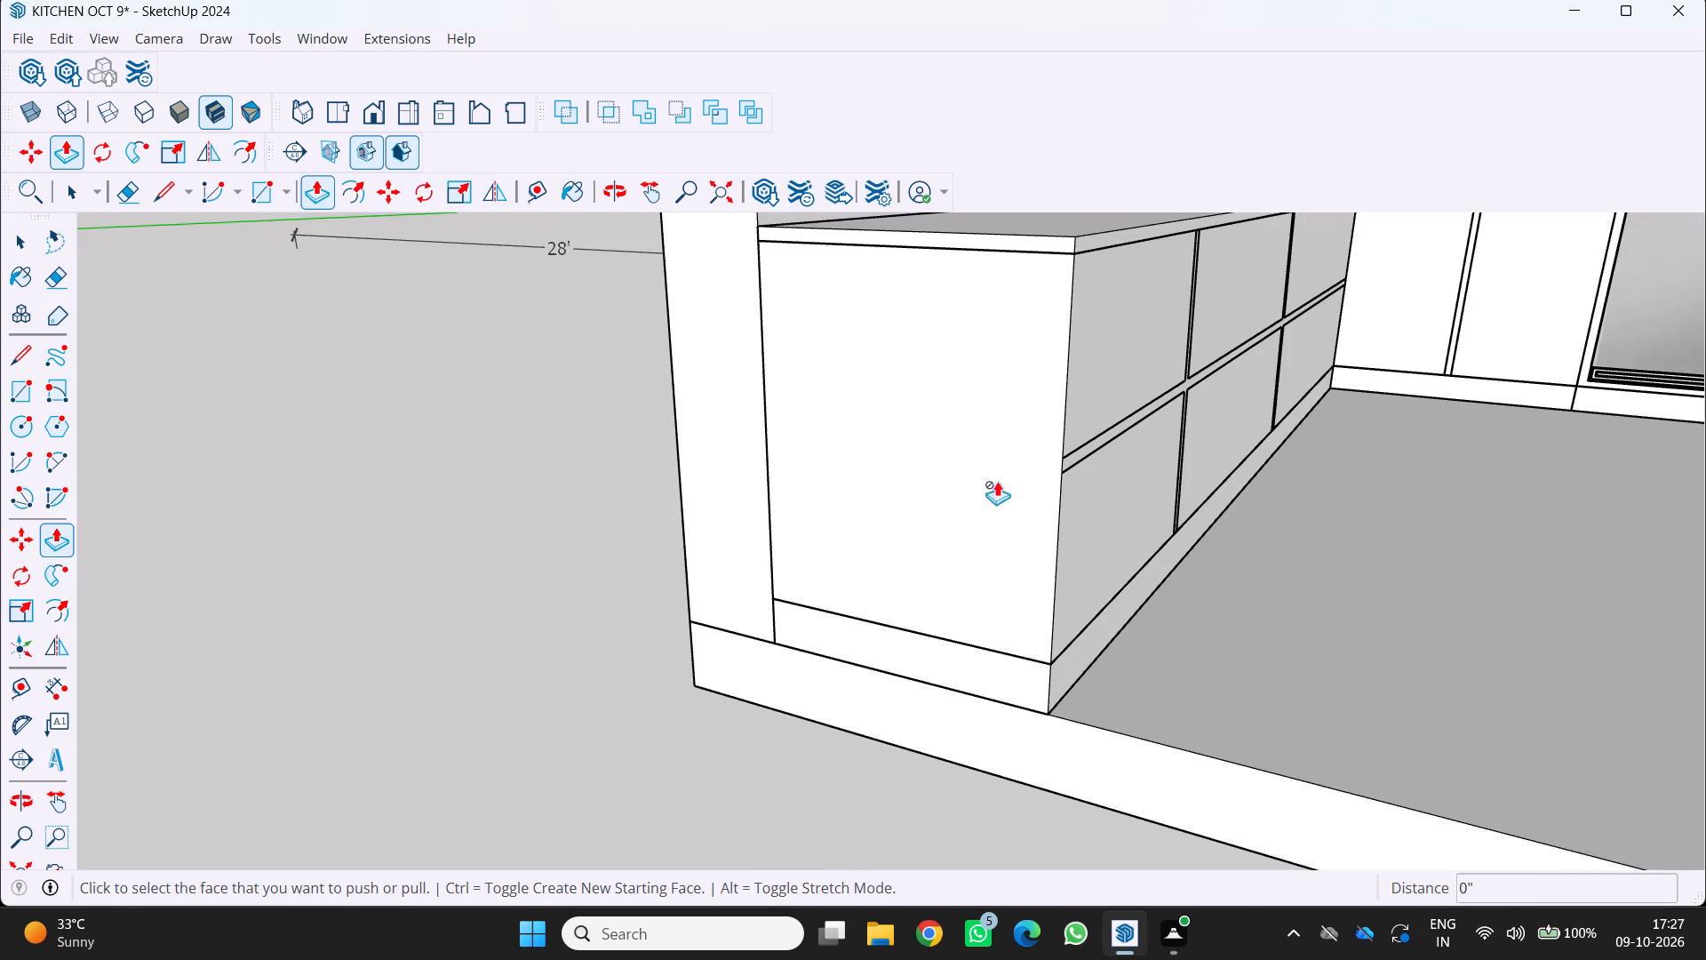
Examine the end panel, drawer fronts and base of the drawer counter opposite the wall shelves from several angles.
scroll(985, 493, down, 3)
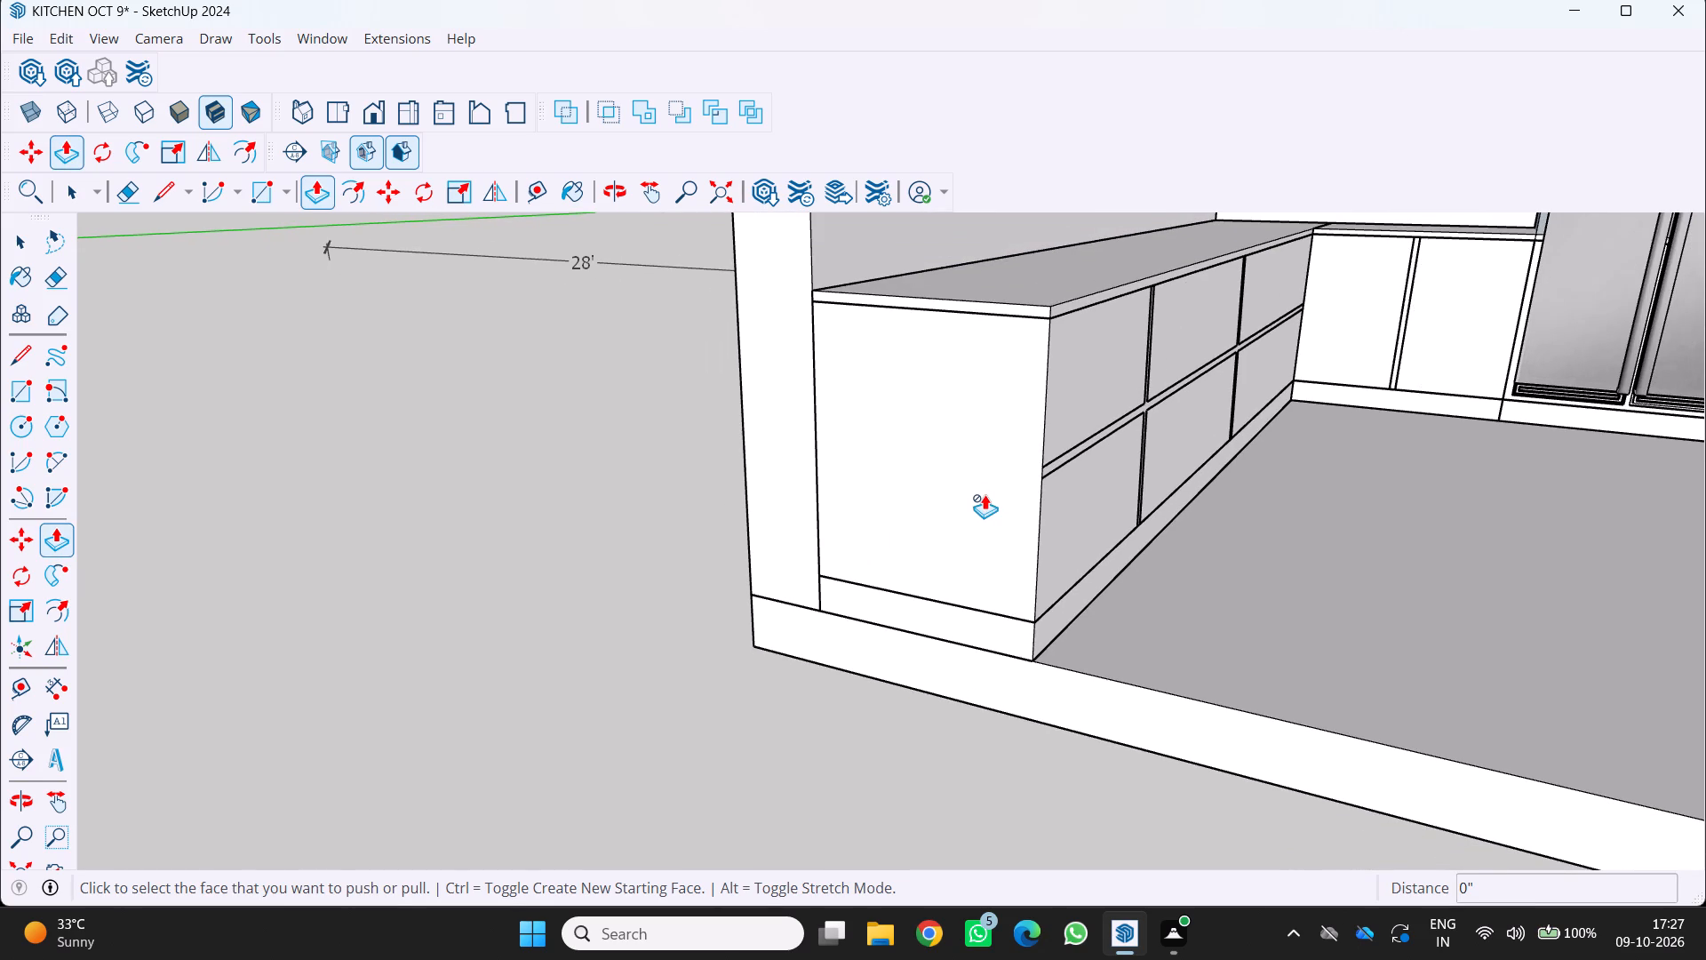
scroll(985, 494, down, 2)
middle_click(931, 476)
middle_click(931, 476)
middle_drag(752, 332, 744, 323)
middle_drag(729, 314, 721, 308)
middle_click(695, 290)
middle_click(681, 280)
middle_click(674, 278)
middle_drag(665, 276, 656, 276)
middle_click(652, 275)
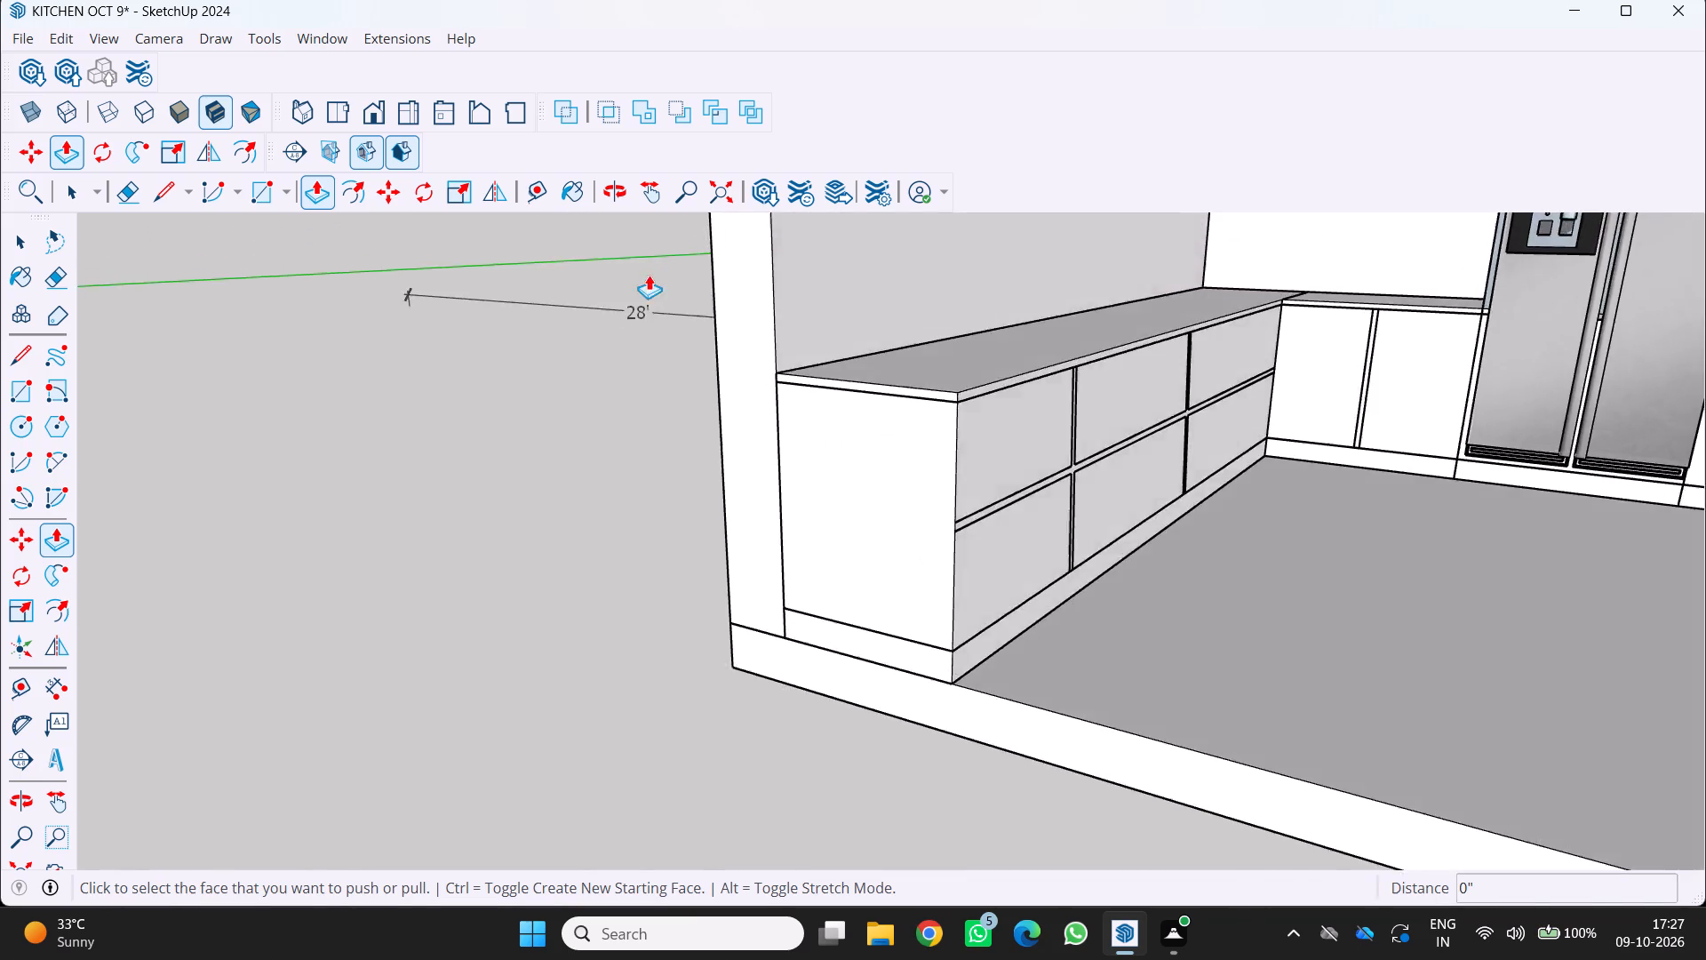
middle_click(650, 275)
scroll(1049, 534, down, 13)
scroll(1214, 745, up, 1)
scroll(1092, 681, up, 1)
middle_drag(1090, 679, 962, 587)
scroll(1090, 679, up, 13)
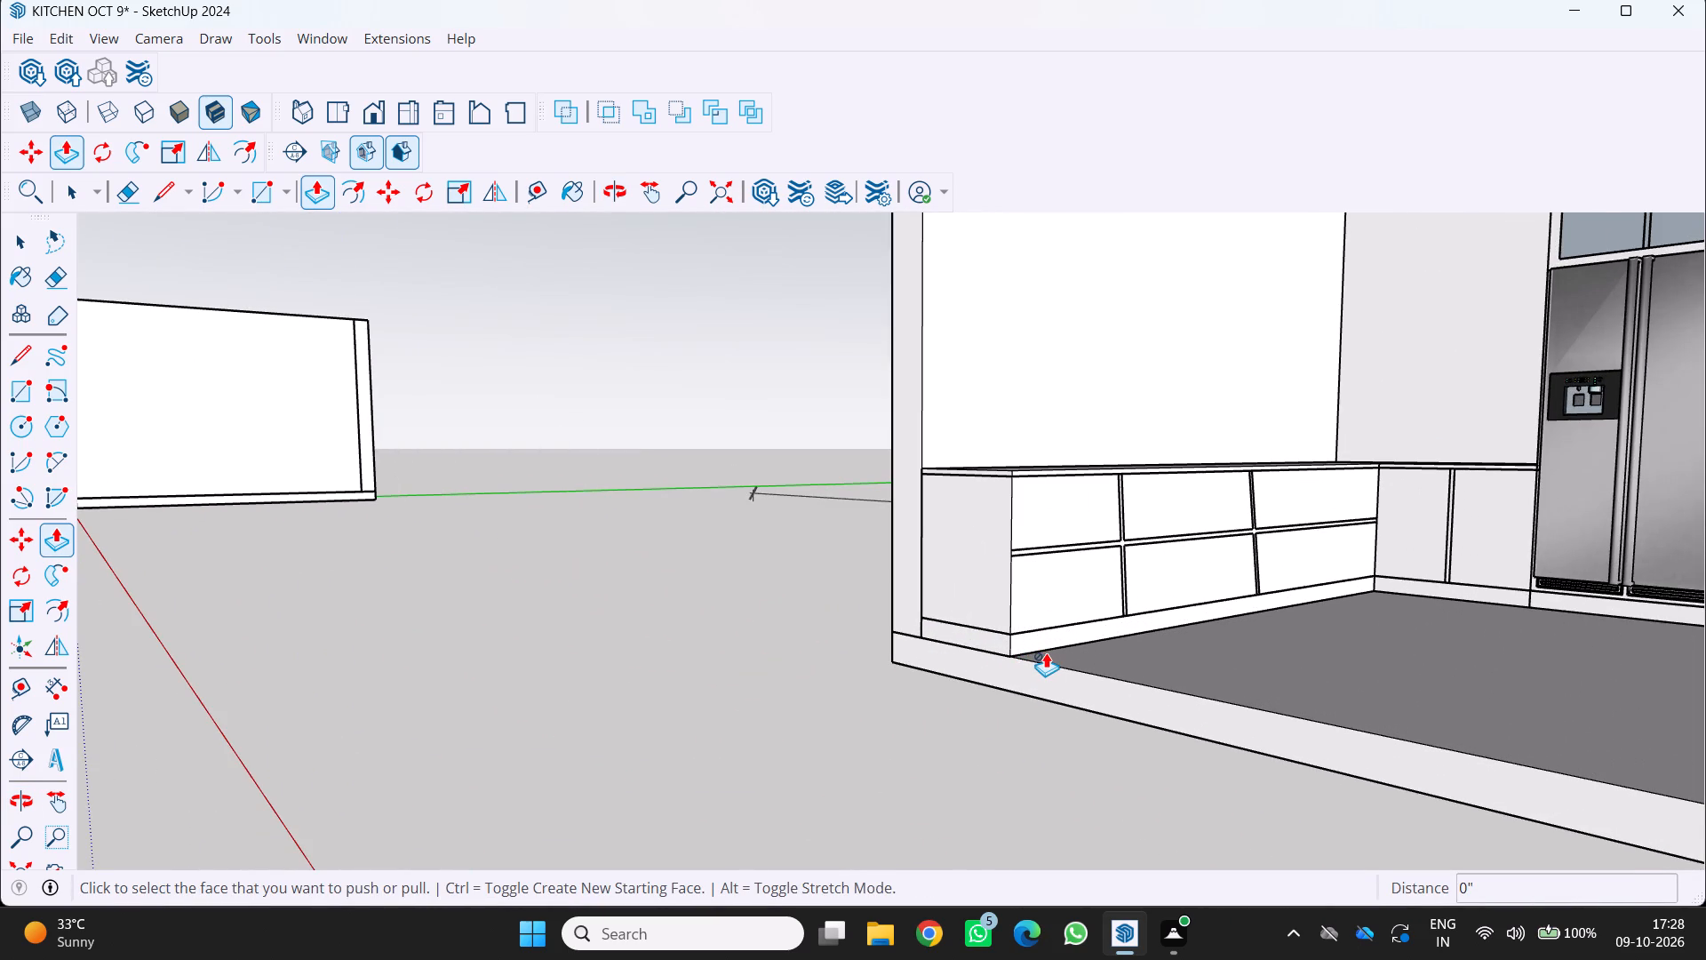
scroll(1046, 652, up, 2)
scroll(882, 556, up, 3)
middle_drag(897, 560, 905, 600)
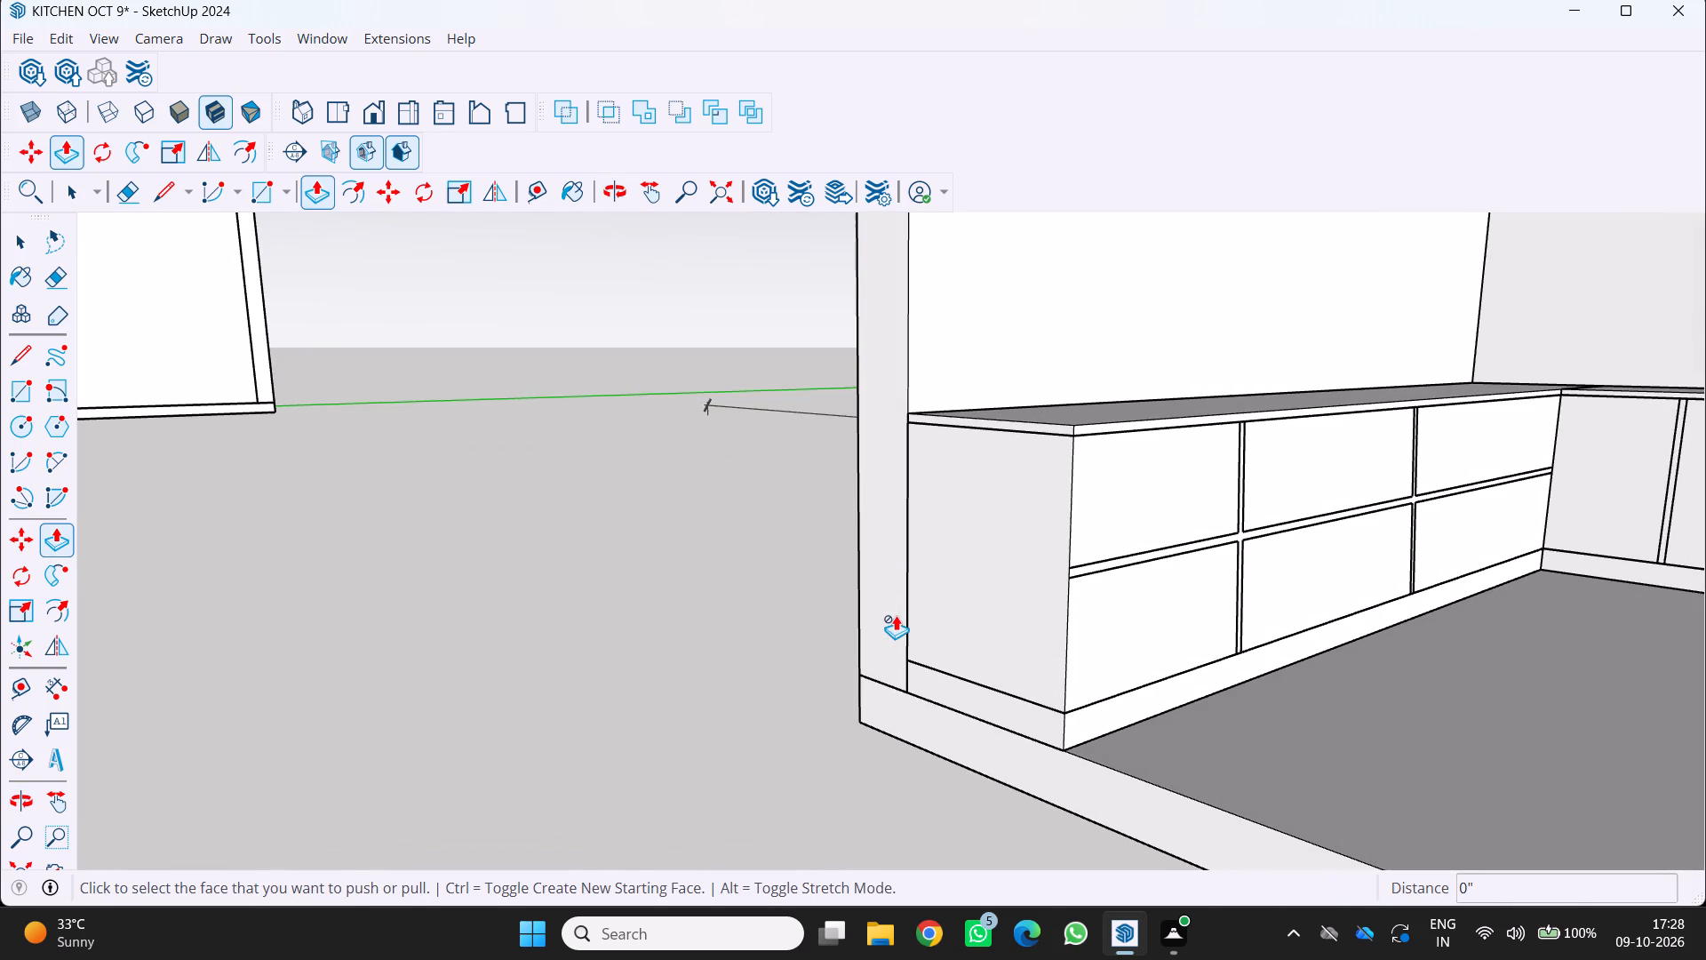
scroll(905, 620, down, 2)
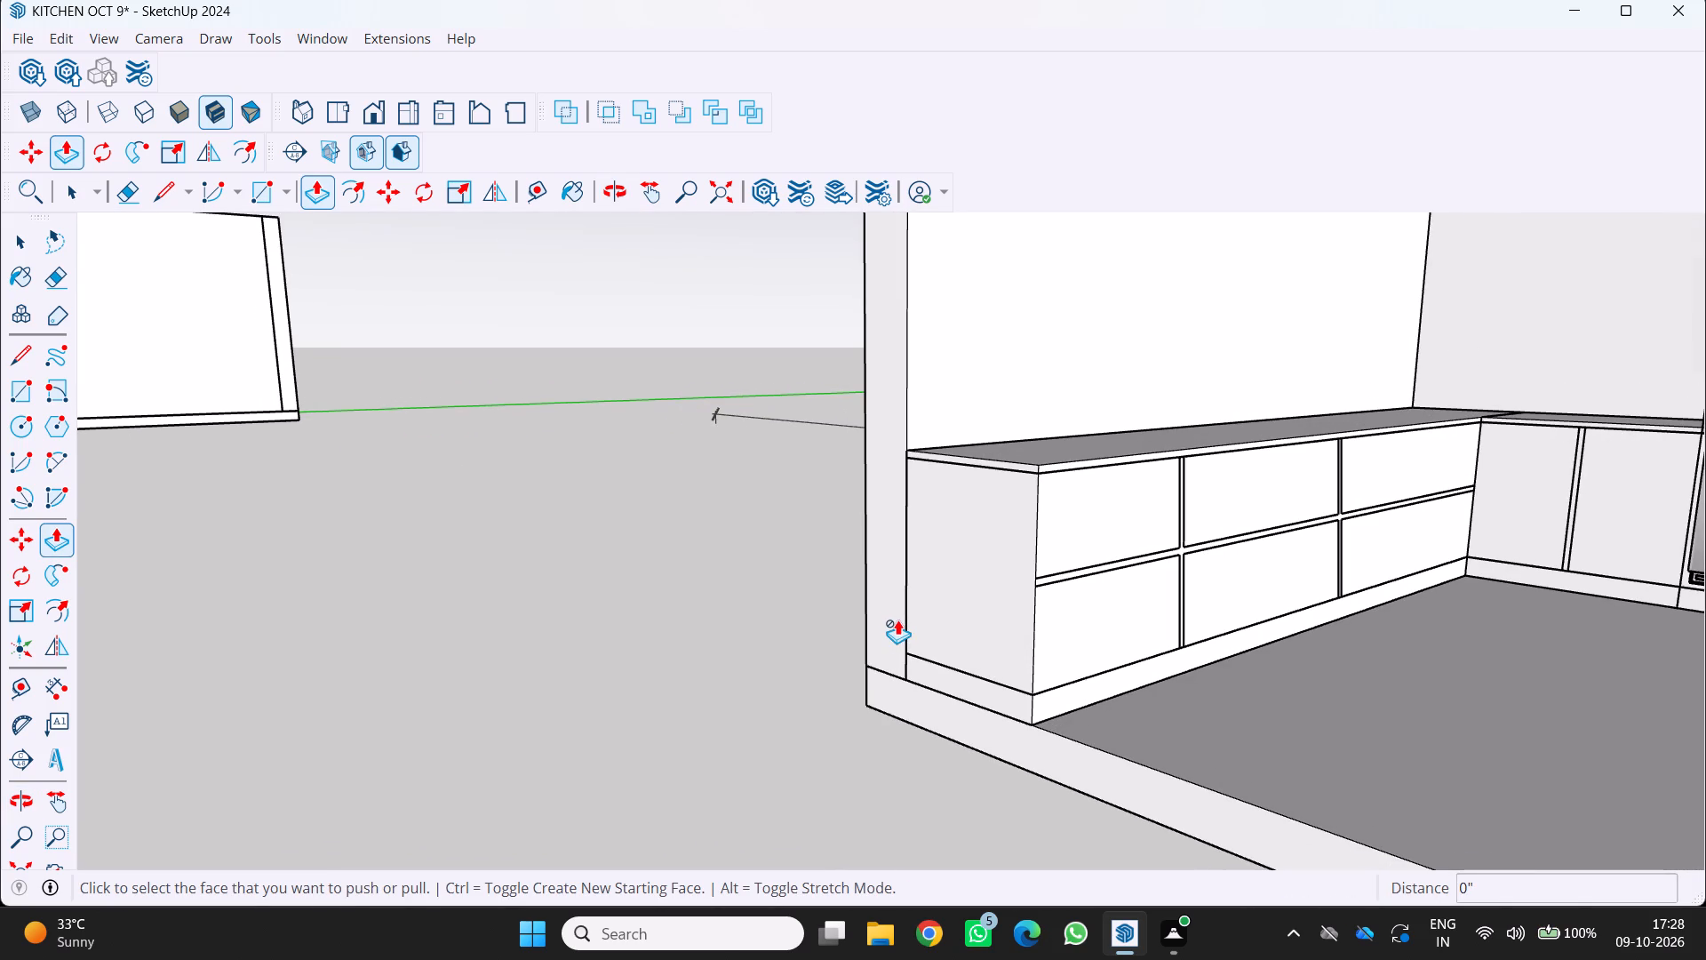
scroll(897, 620, down, 2)
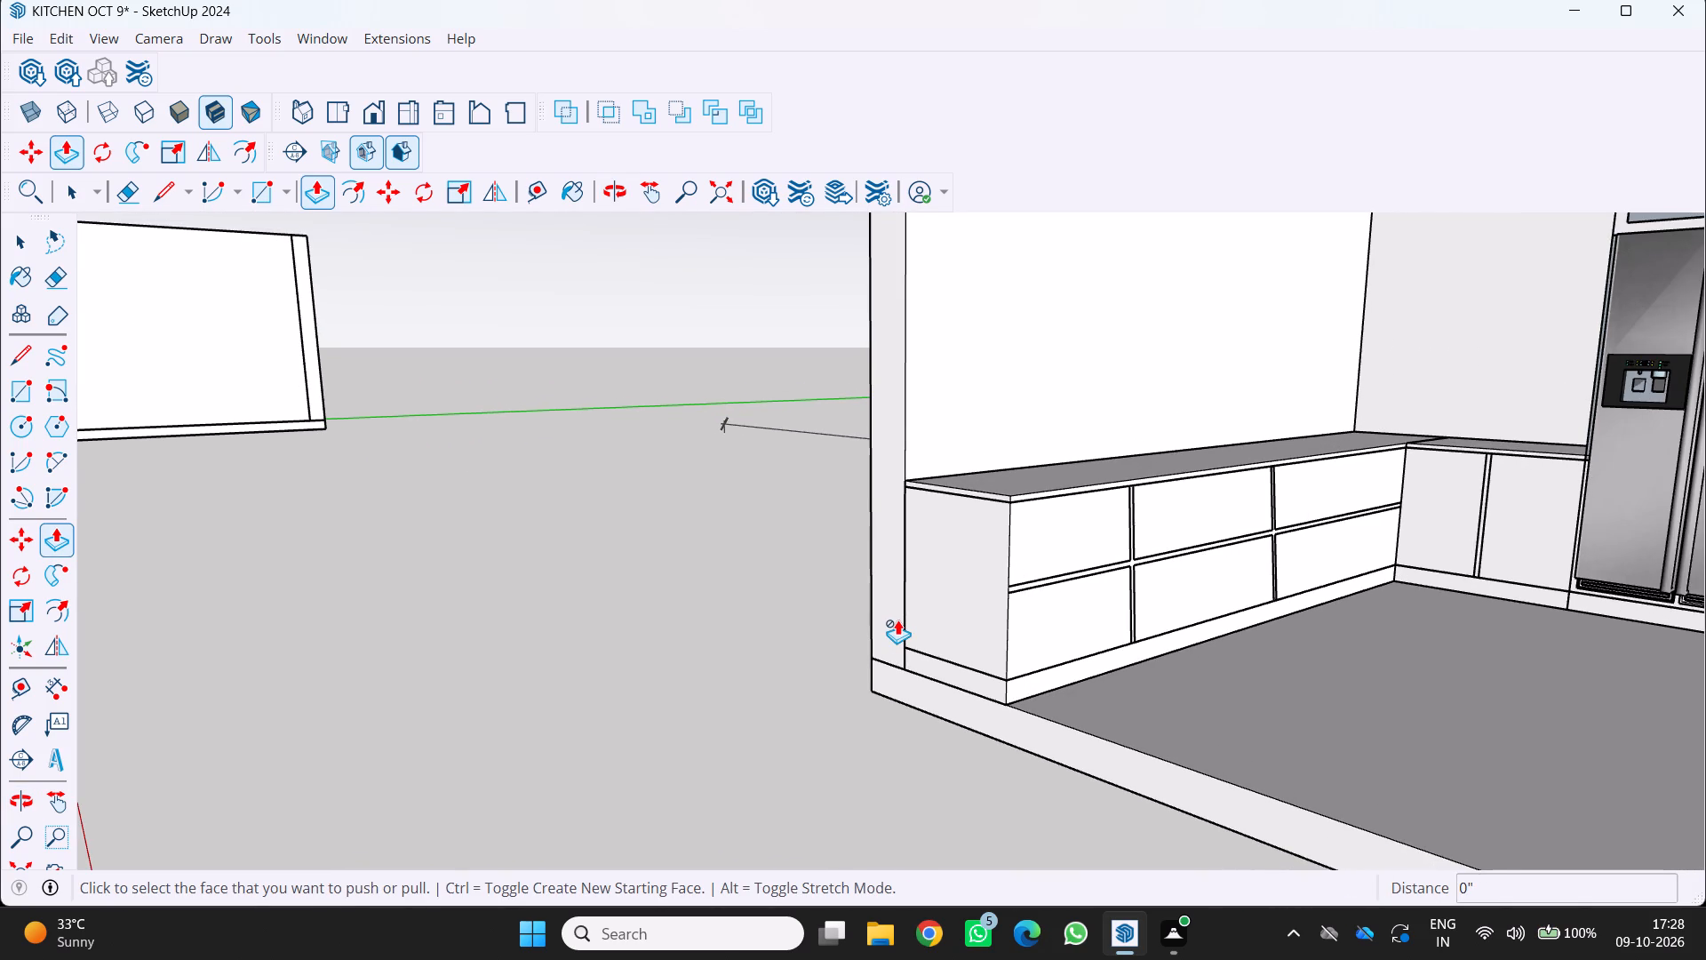
scroll(897, 620, down, 1)
middle_drag(897, 620, 768, 550)
middle_click(768, 550)
middle_click(768, 550)
middle_click(768, 550)
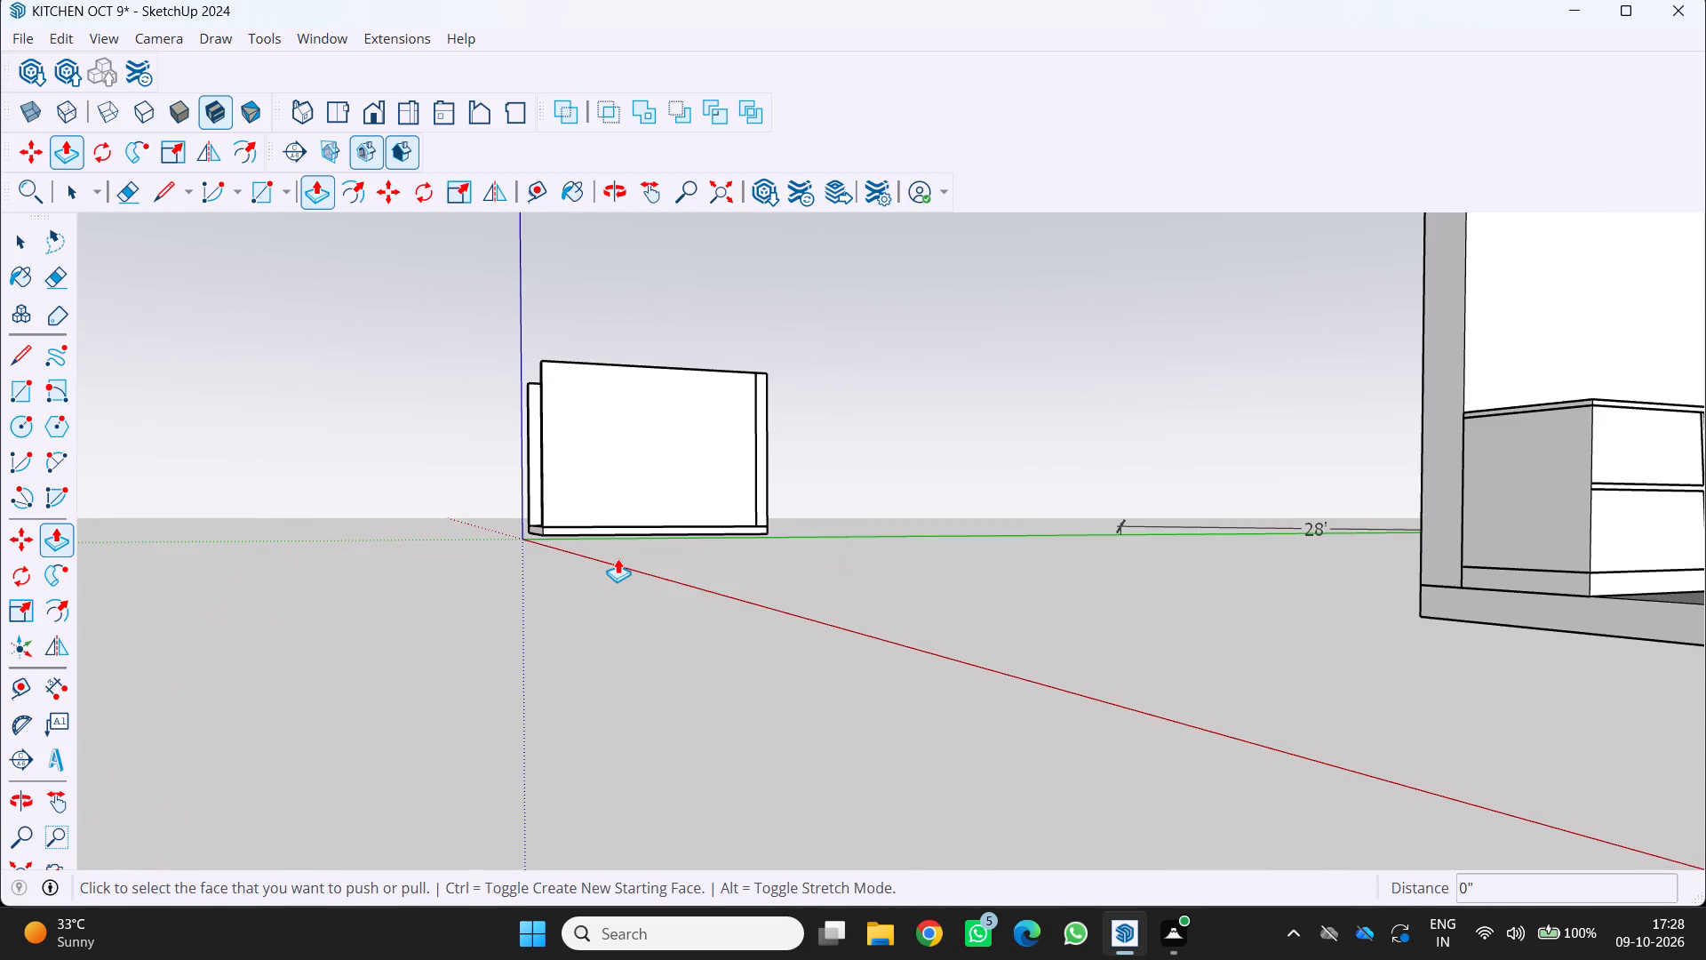
scroll(618, 558, down, 5)
middle_drag(813, 550, 823, 564)
middle_click(817, 614)
middle_drag(814, 617, 801, 637)
scroll(969, 555, up, 8)
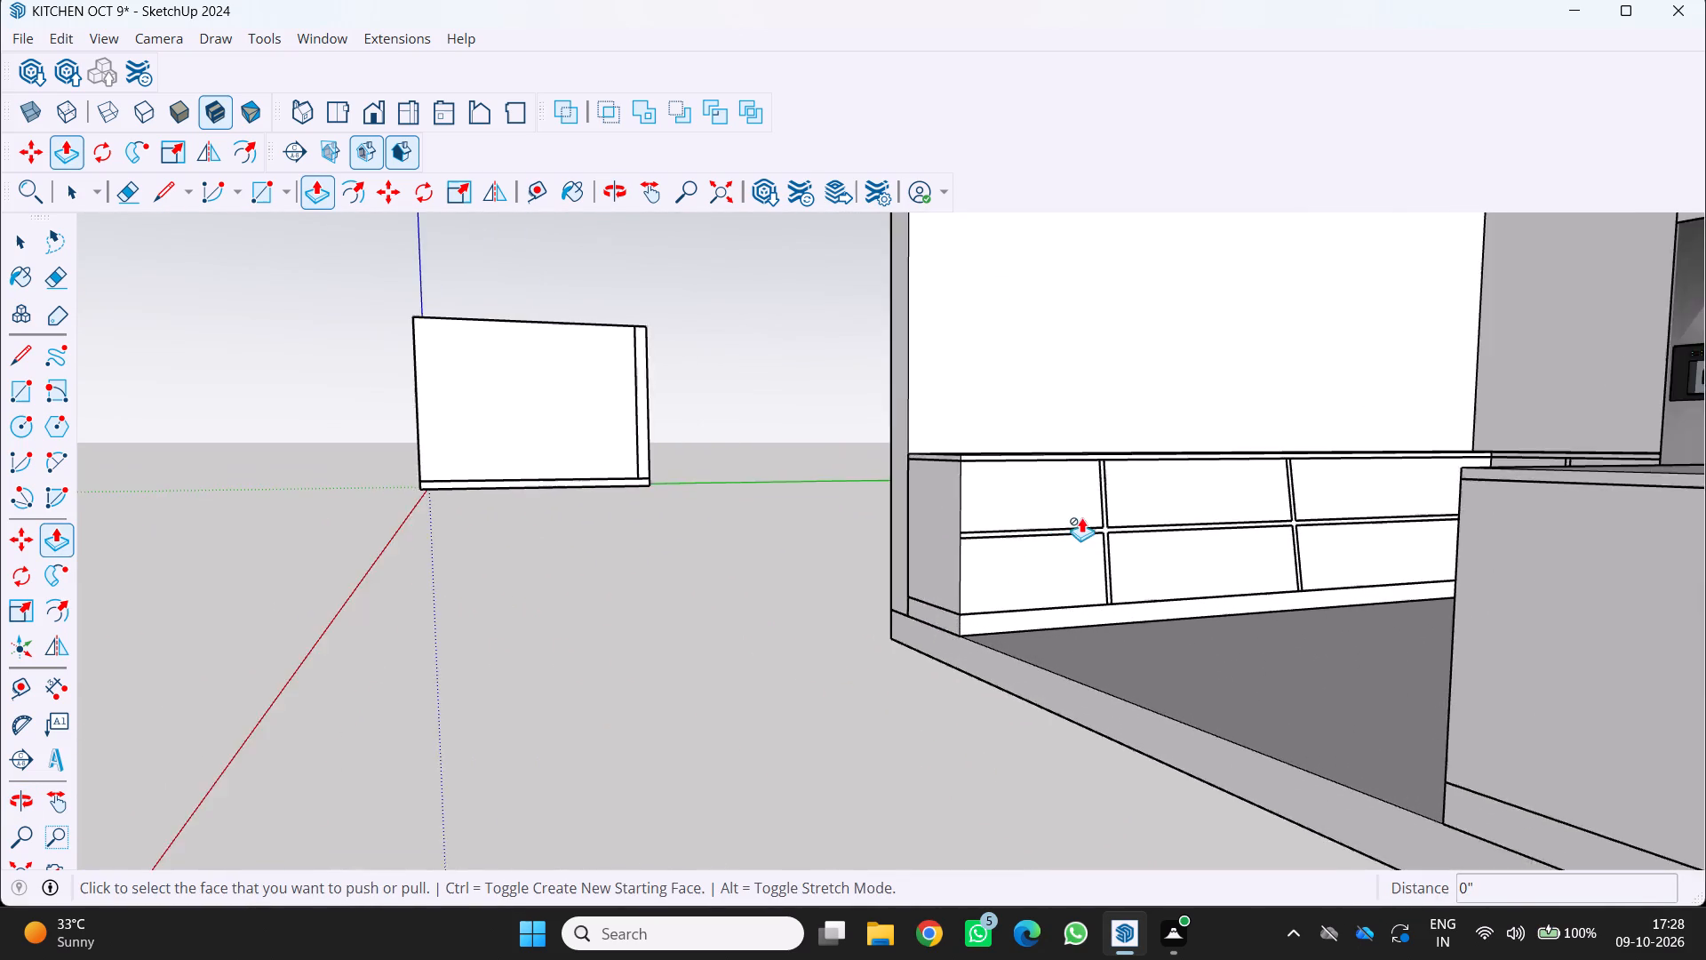
scroll(1081, 517, up, 3)
middle_drag(1045, 519, 905, 505)
scroll(785, 564, down, 1)
middle_drag(795, 572, 1018, 679)
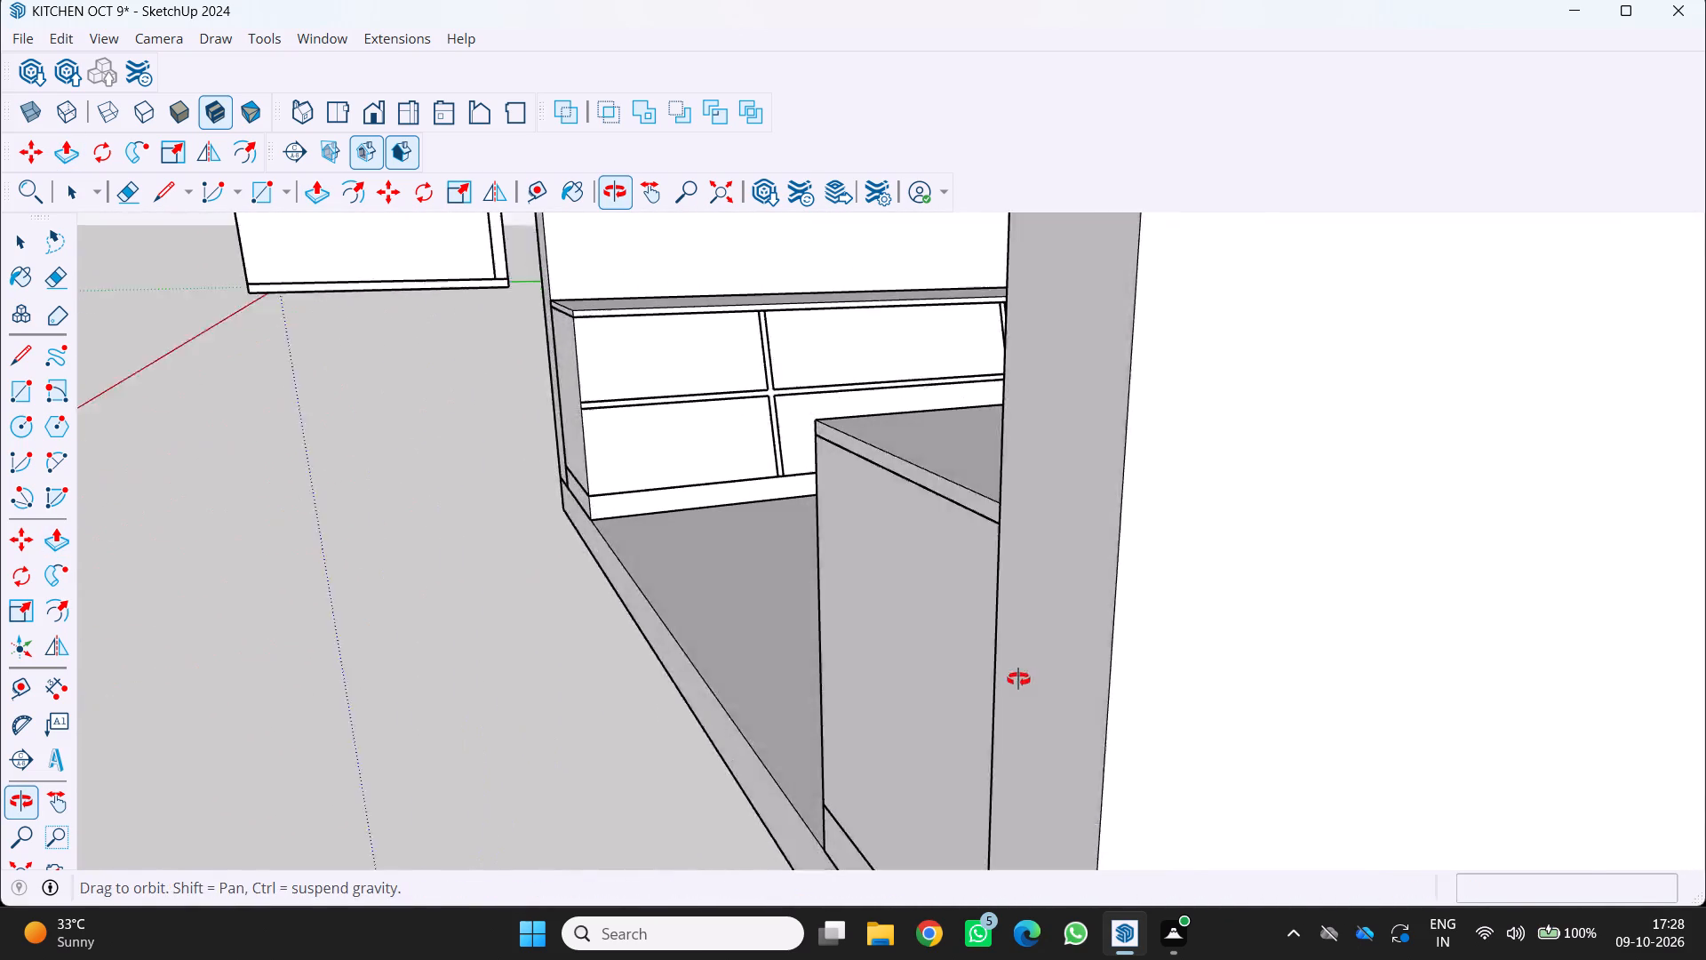
middle_drag(1018, 679, 1022, 681)
middle_click(1022, 681)
middle_click(1024, 681)
scroll(399, 482, down, 1)
middle_drag(410, 484, 426, 494)
middle_drag(427, 494, 498, 538)
middle_click(498, 538)
scroll(497, 538, down, 1)
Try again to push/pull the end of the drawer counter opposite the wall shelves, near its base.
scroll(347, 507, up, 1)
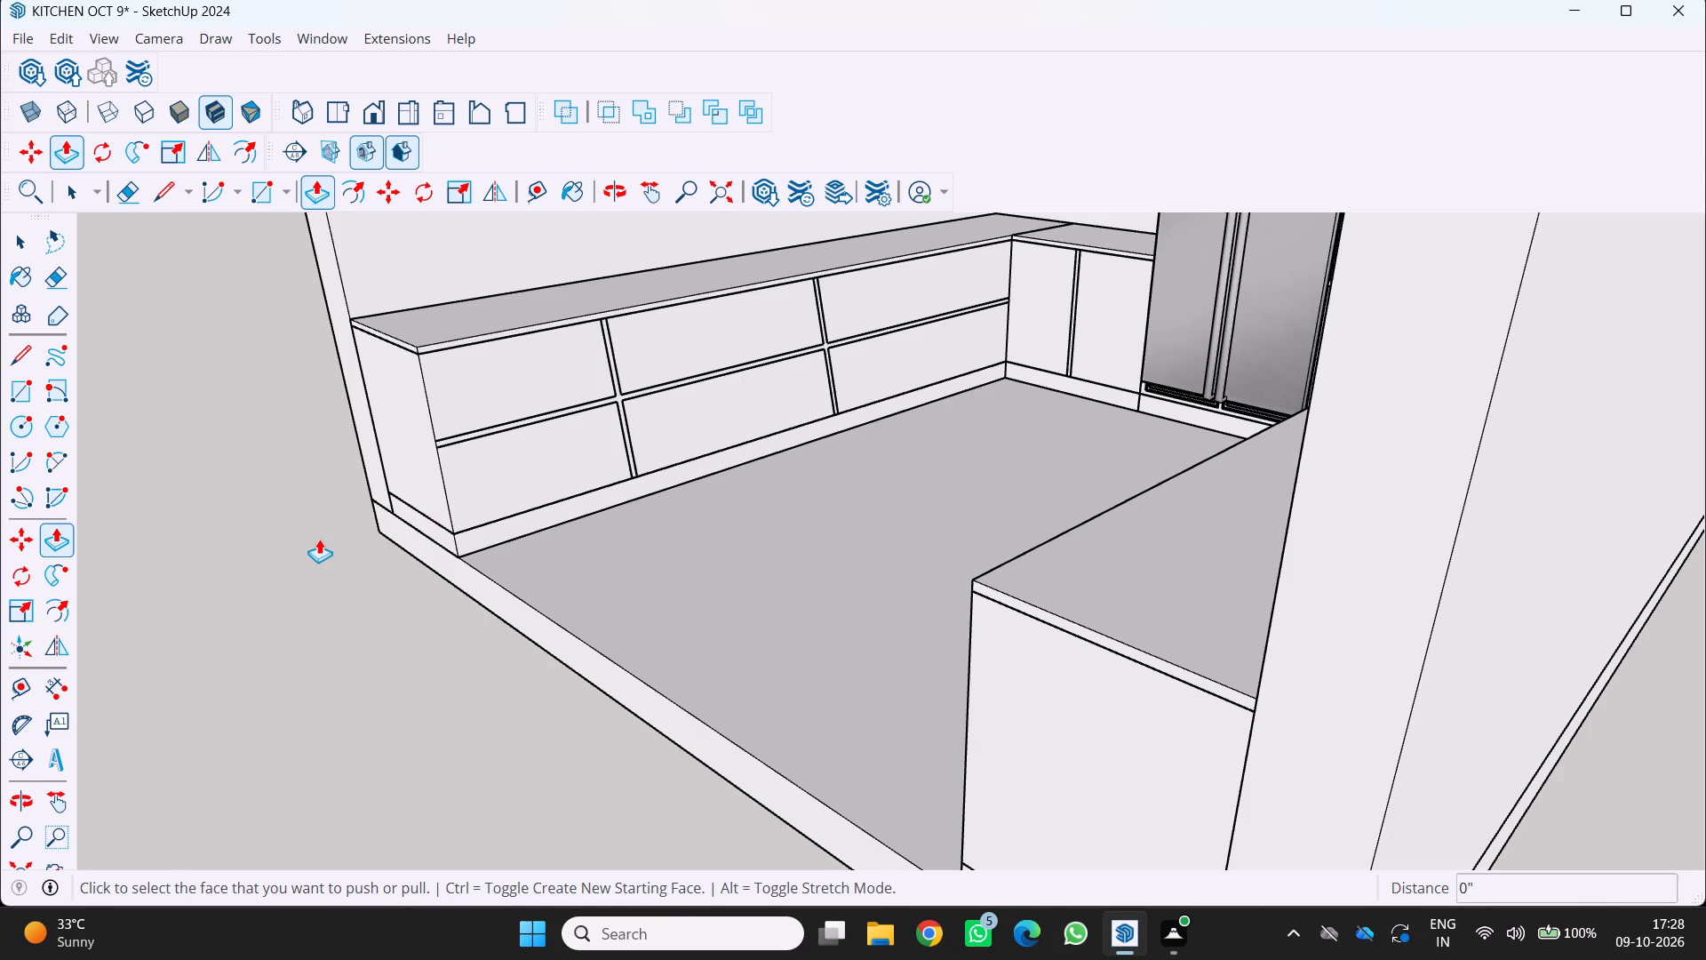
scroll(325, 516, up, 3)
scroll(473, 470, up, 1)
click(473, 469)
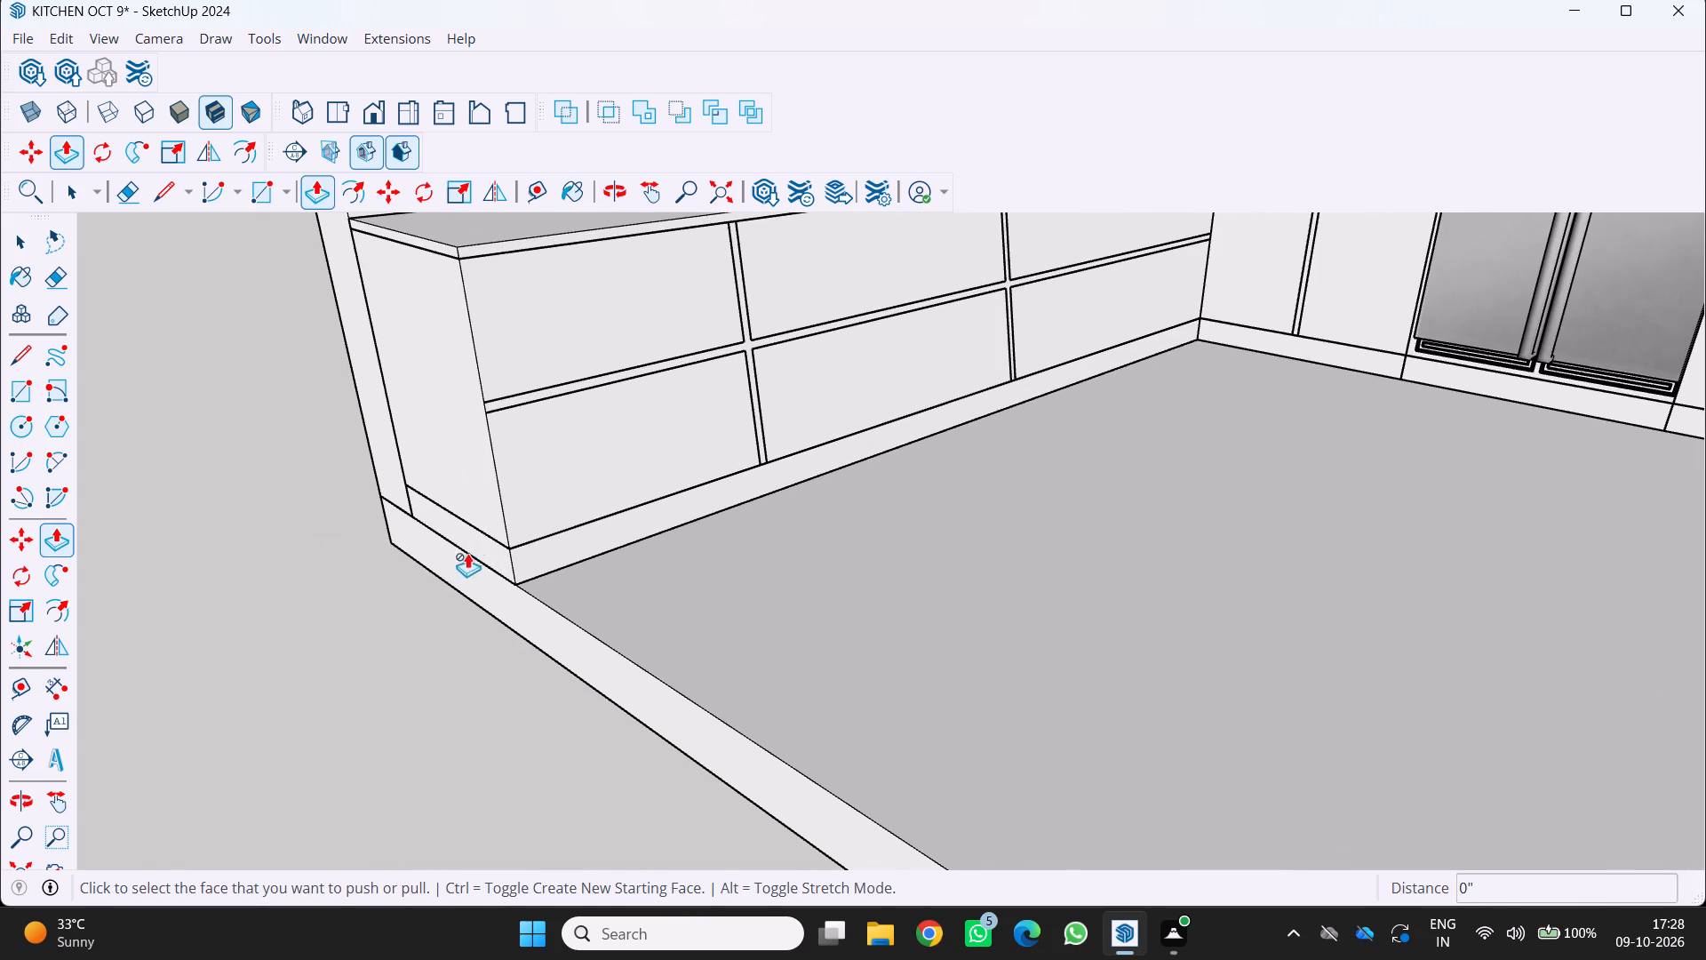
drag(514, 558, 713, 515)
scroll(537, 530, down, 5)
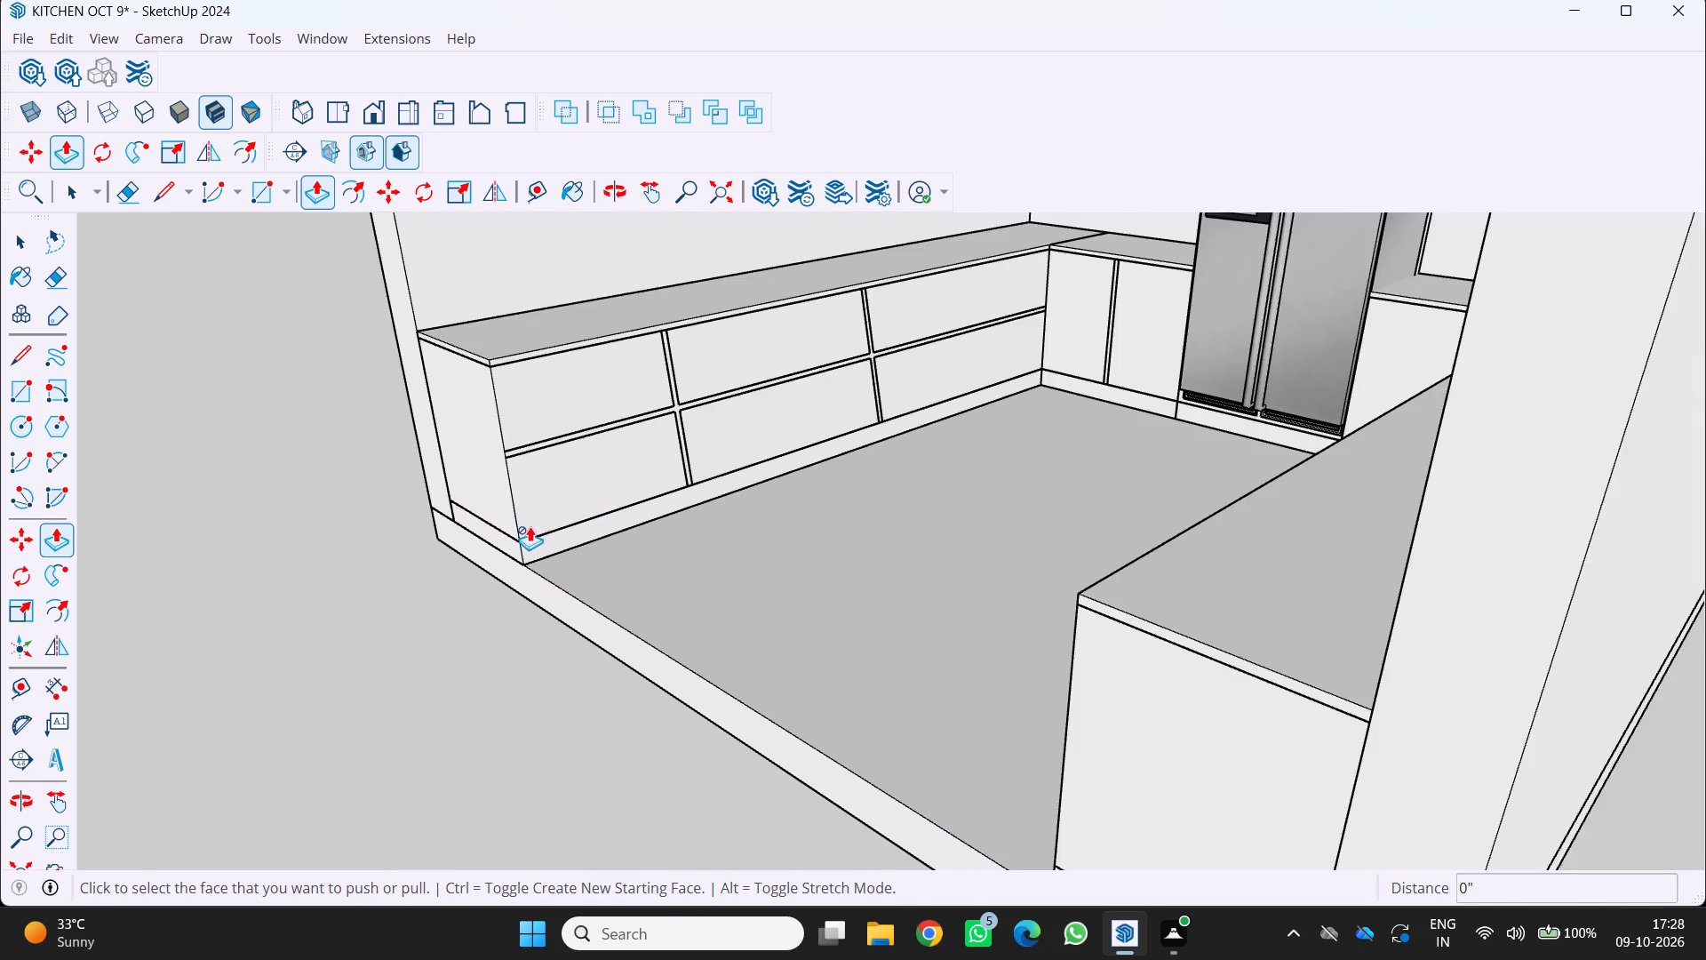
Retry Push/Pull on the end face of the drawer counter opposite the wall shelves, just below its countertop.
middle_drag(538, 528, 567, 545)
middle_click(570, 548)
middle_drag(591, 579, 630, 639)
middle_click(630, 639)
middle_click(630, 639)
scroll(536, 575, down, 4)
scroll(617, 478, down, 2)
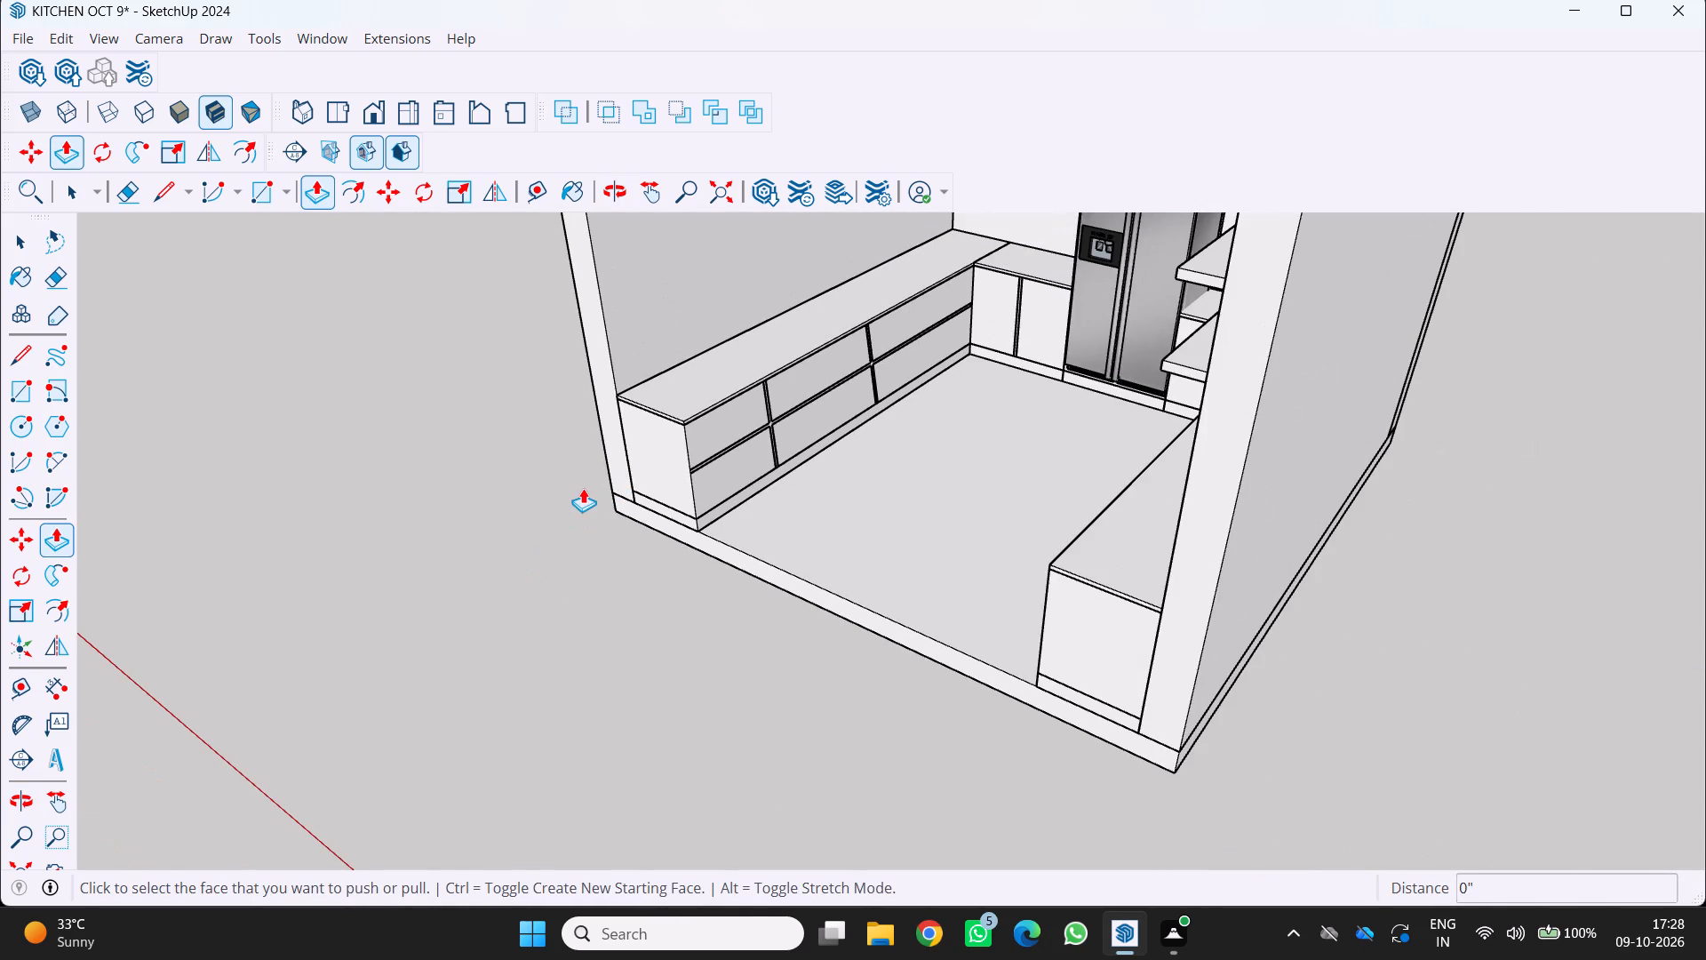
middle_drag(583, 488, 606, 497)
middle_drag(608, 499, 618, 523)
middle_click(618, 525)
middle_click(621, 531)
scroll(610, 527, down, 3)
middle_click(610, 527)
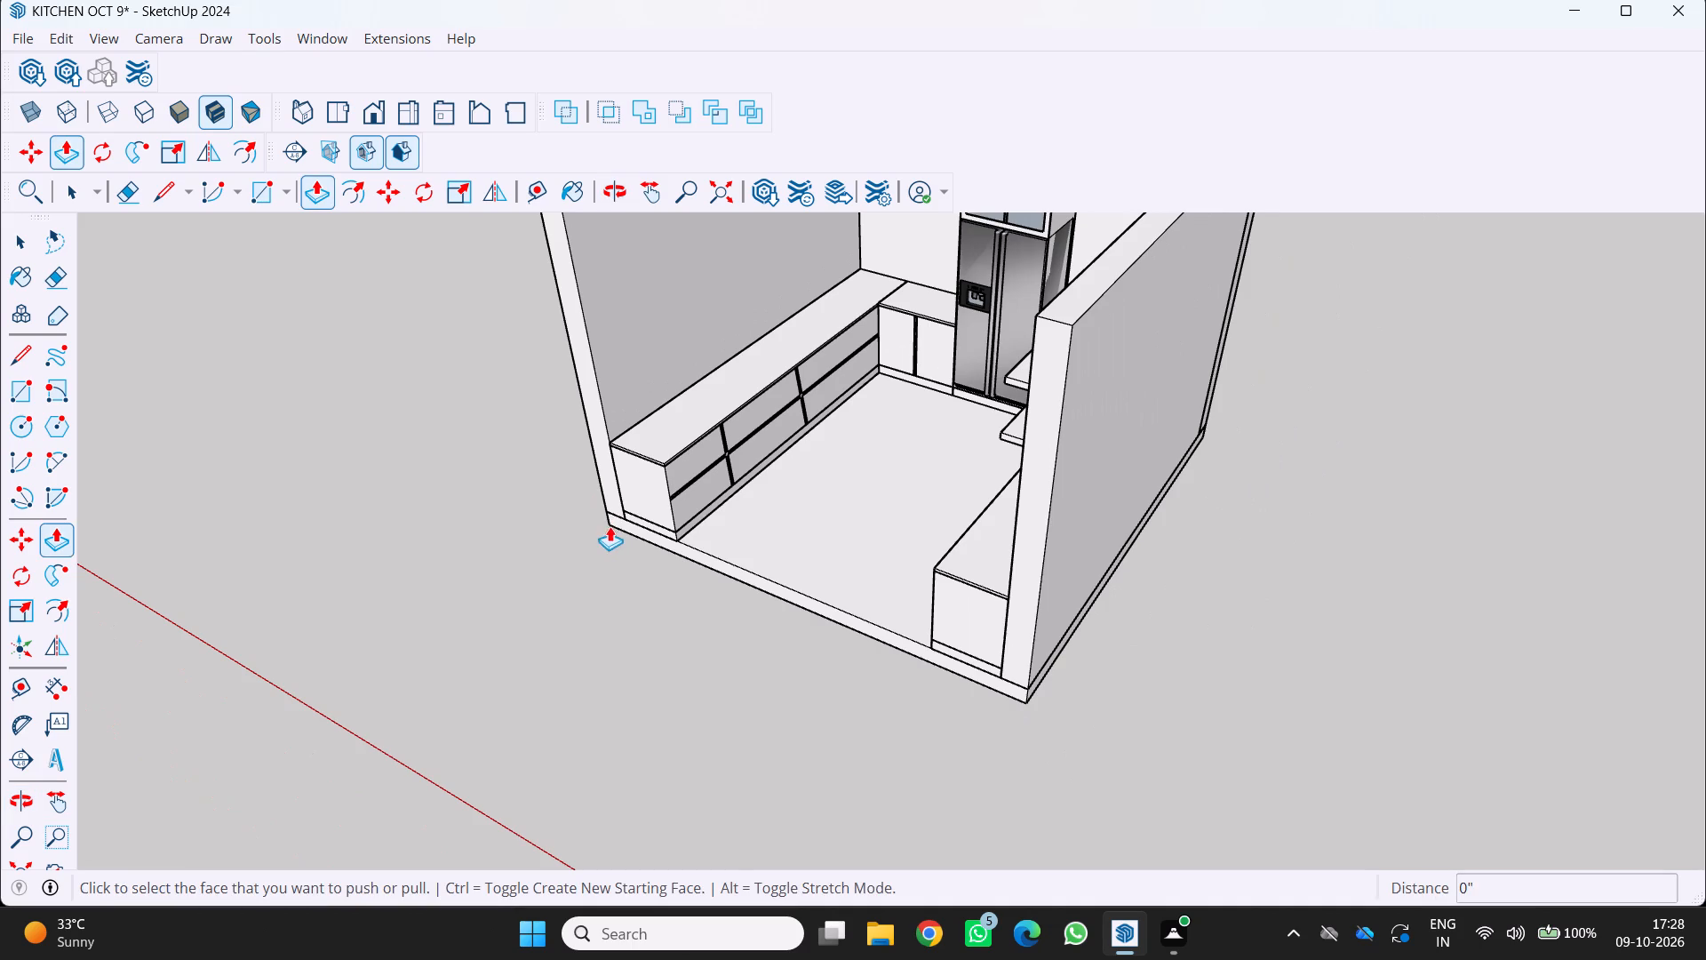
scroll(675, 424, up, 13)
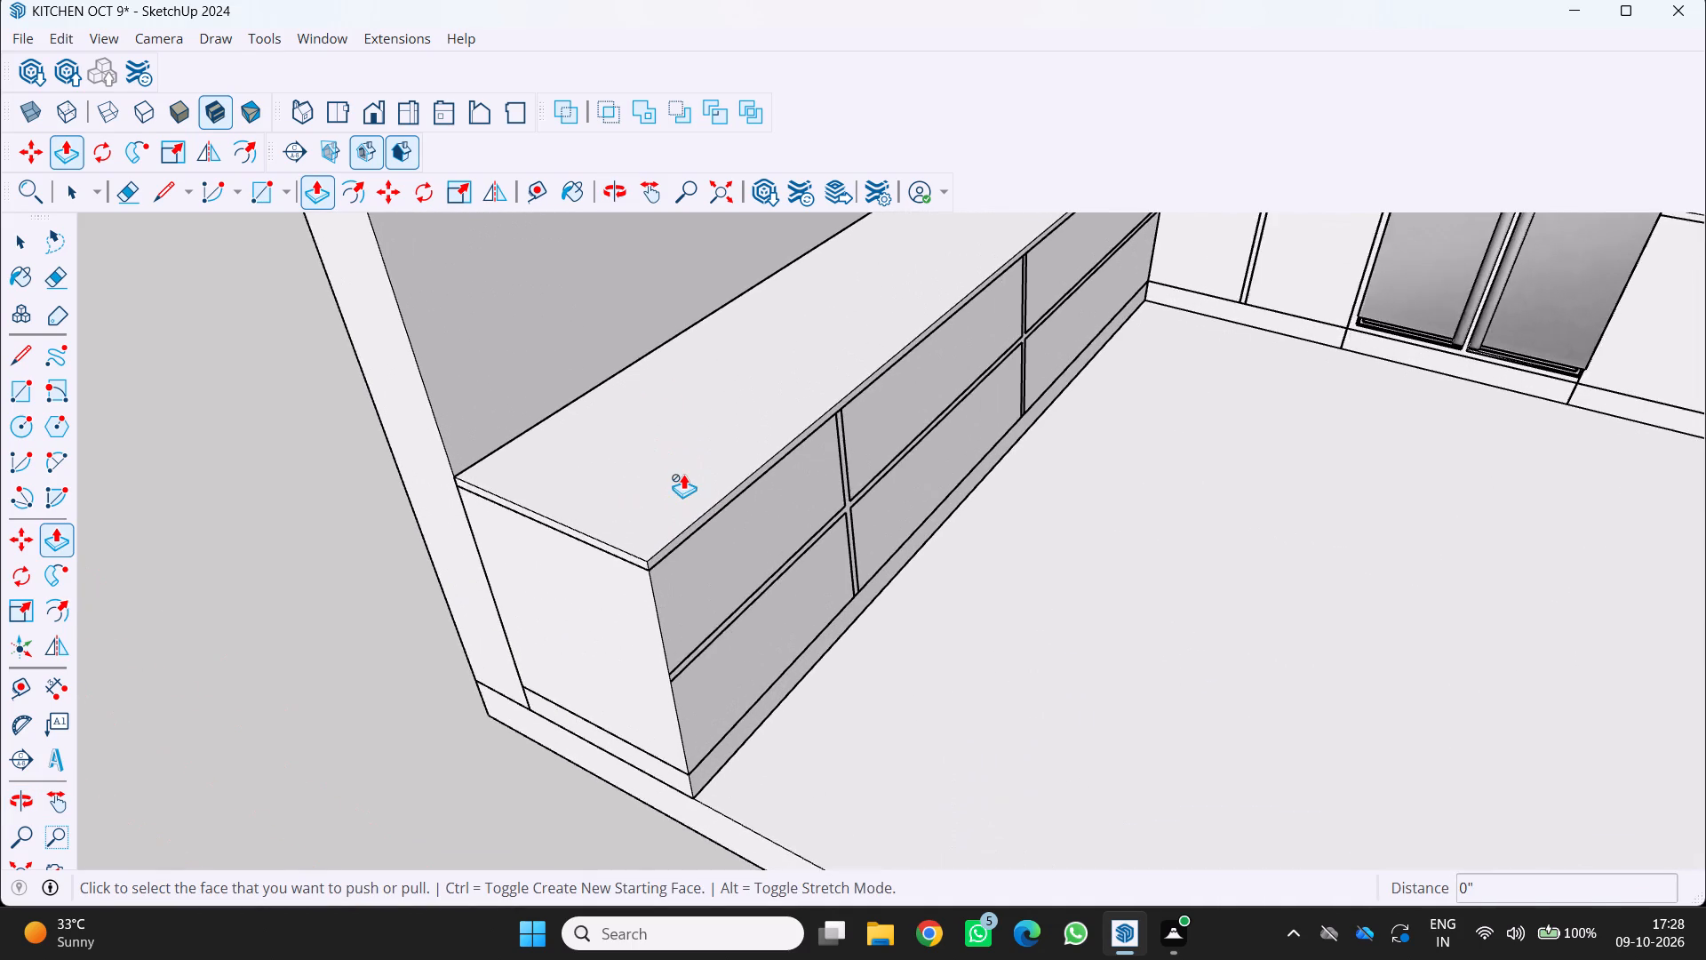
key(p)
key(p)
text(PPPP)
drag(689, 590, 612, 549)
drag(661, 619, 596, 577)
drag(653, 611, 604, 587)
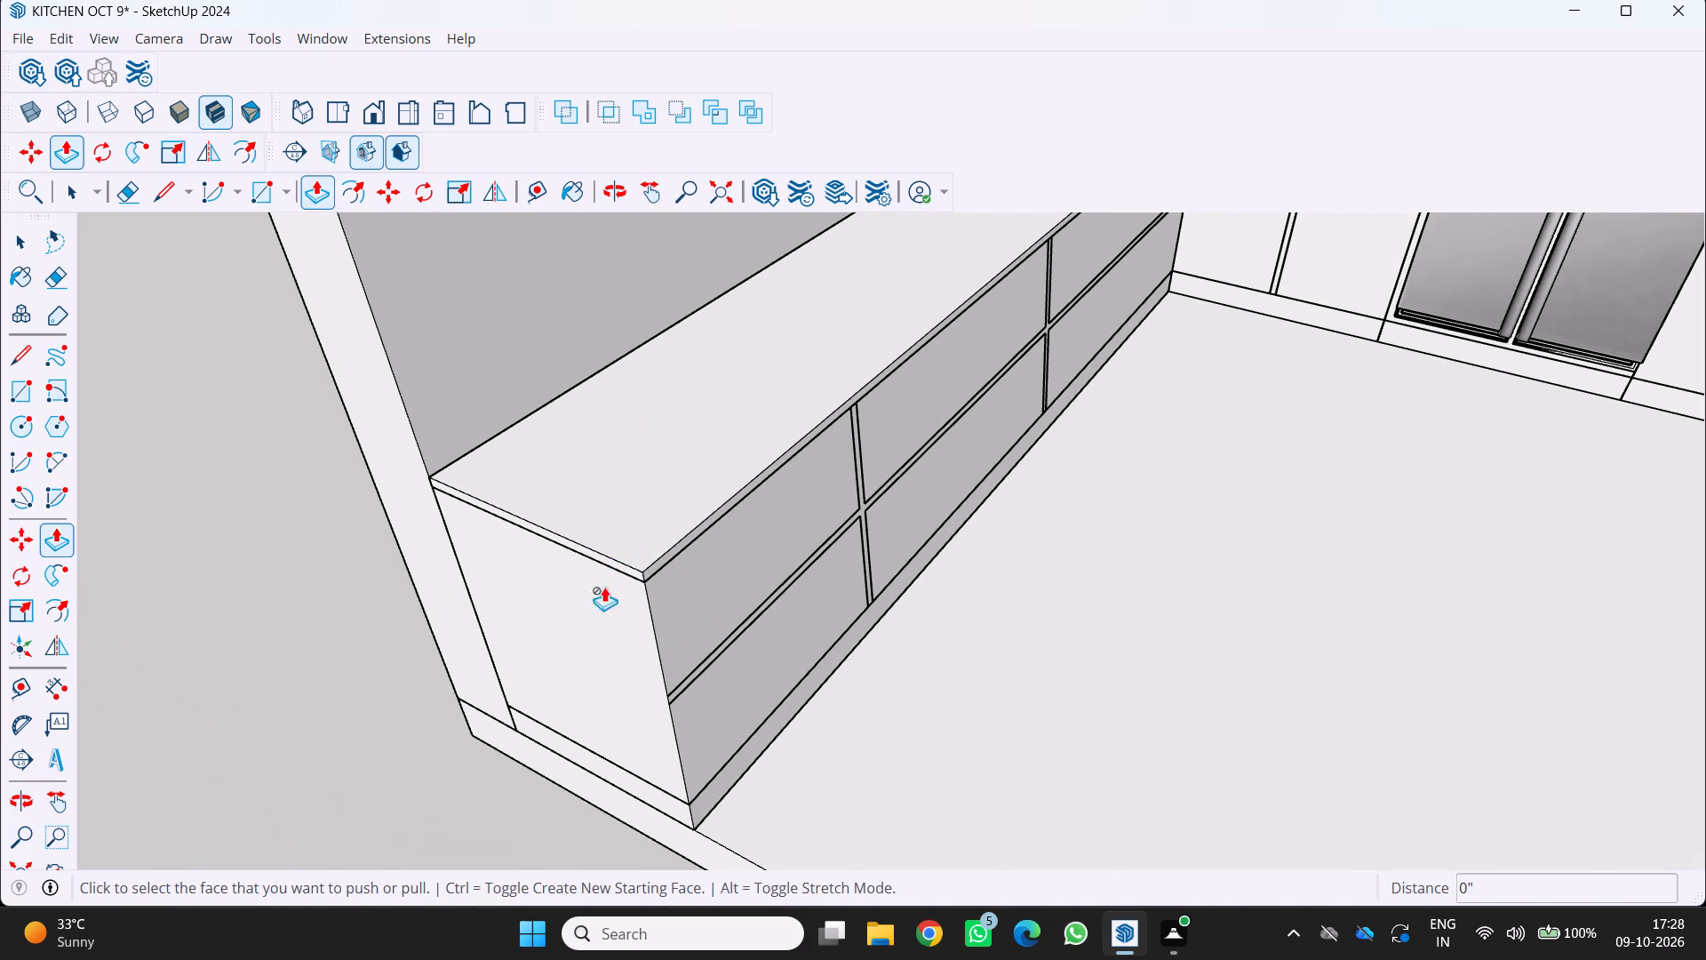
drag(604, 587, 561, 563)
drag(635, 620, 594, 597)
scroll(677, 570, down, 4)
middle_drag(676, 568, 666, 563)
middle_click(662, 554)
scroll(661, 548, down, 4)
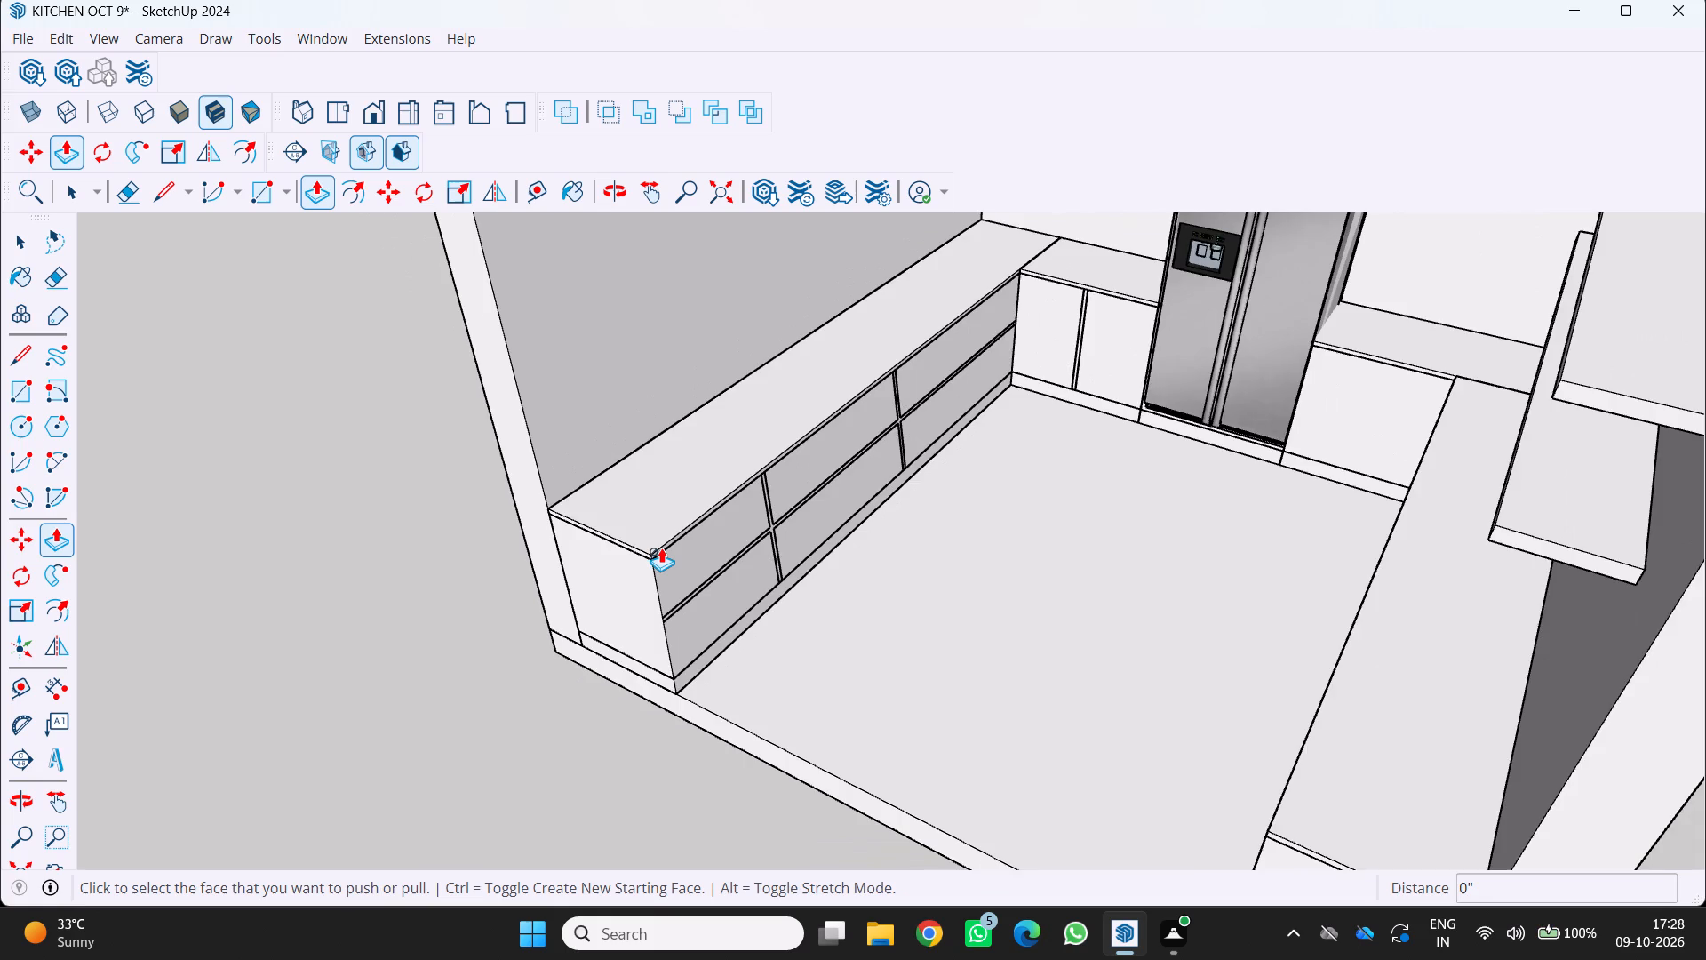
Examine the whole kitchen from its open side, checking both counters, the side walls and the fridge wall.
scroll(661, 548, down, 3)
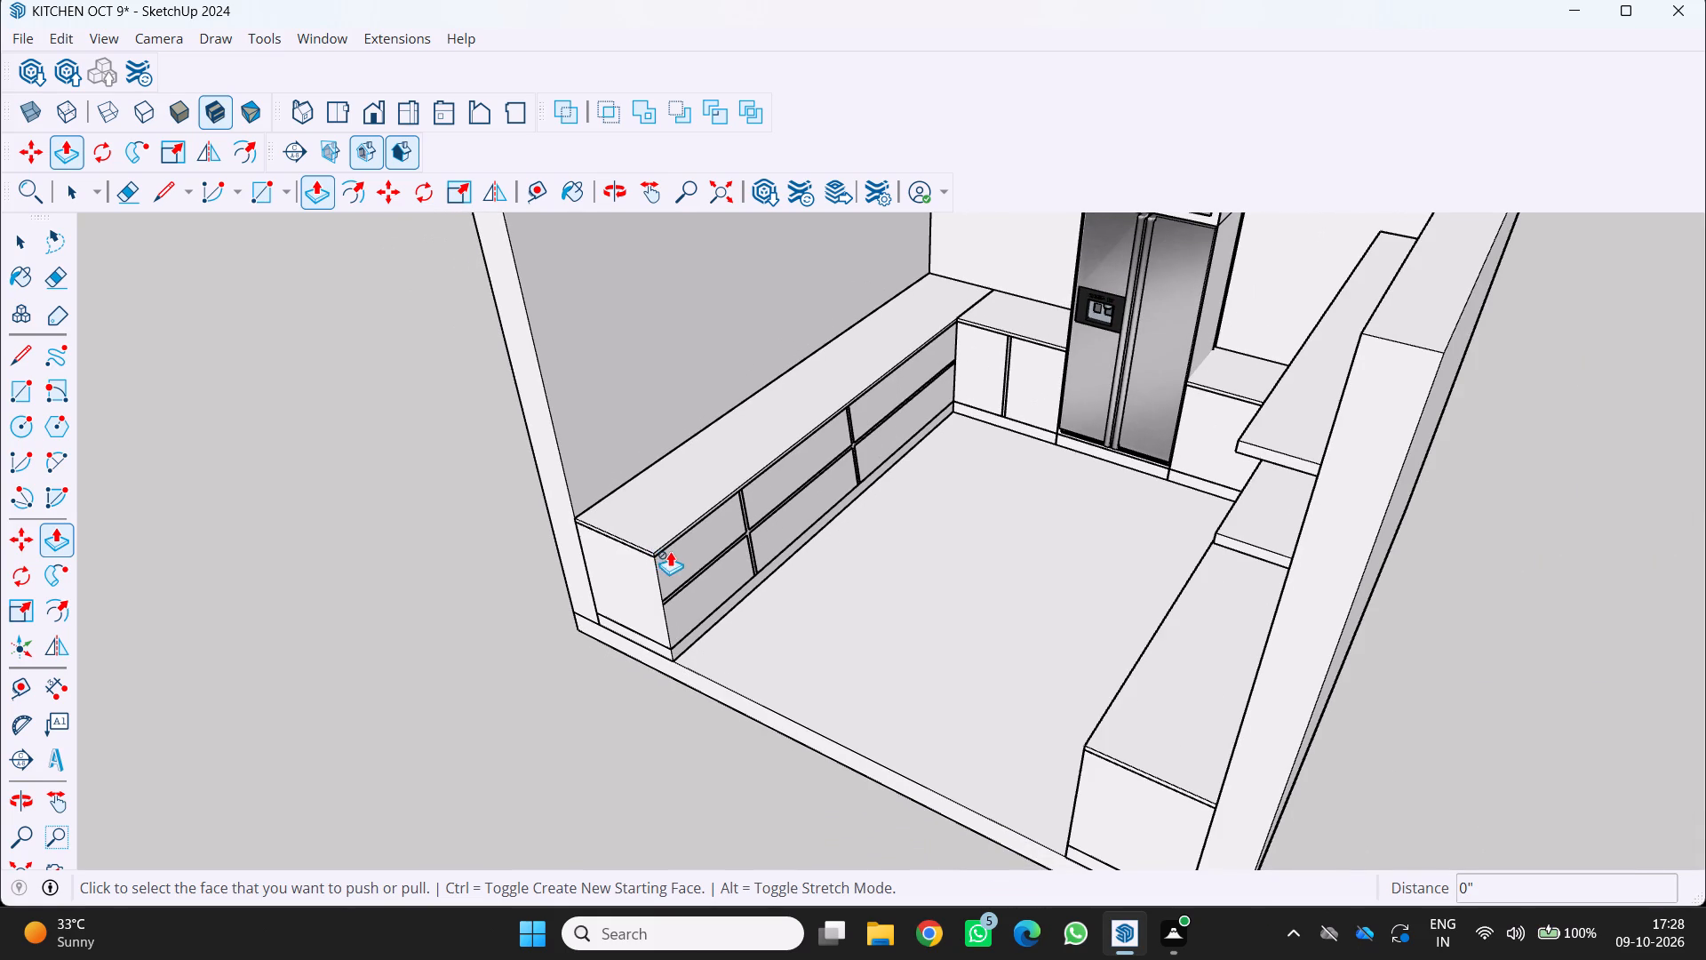
scroll(339, 312, down, 2)
middle_drag(464, 428, 530, 460)
scroll(529, 460, down, 5)
middle_drag(524, 460, 481, 341)
scroll(502, 347, down, 1)
scroll(614, 398, up, 3)
scroll(683, 512, up, 3)
scroll(662, 478, down, 3)
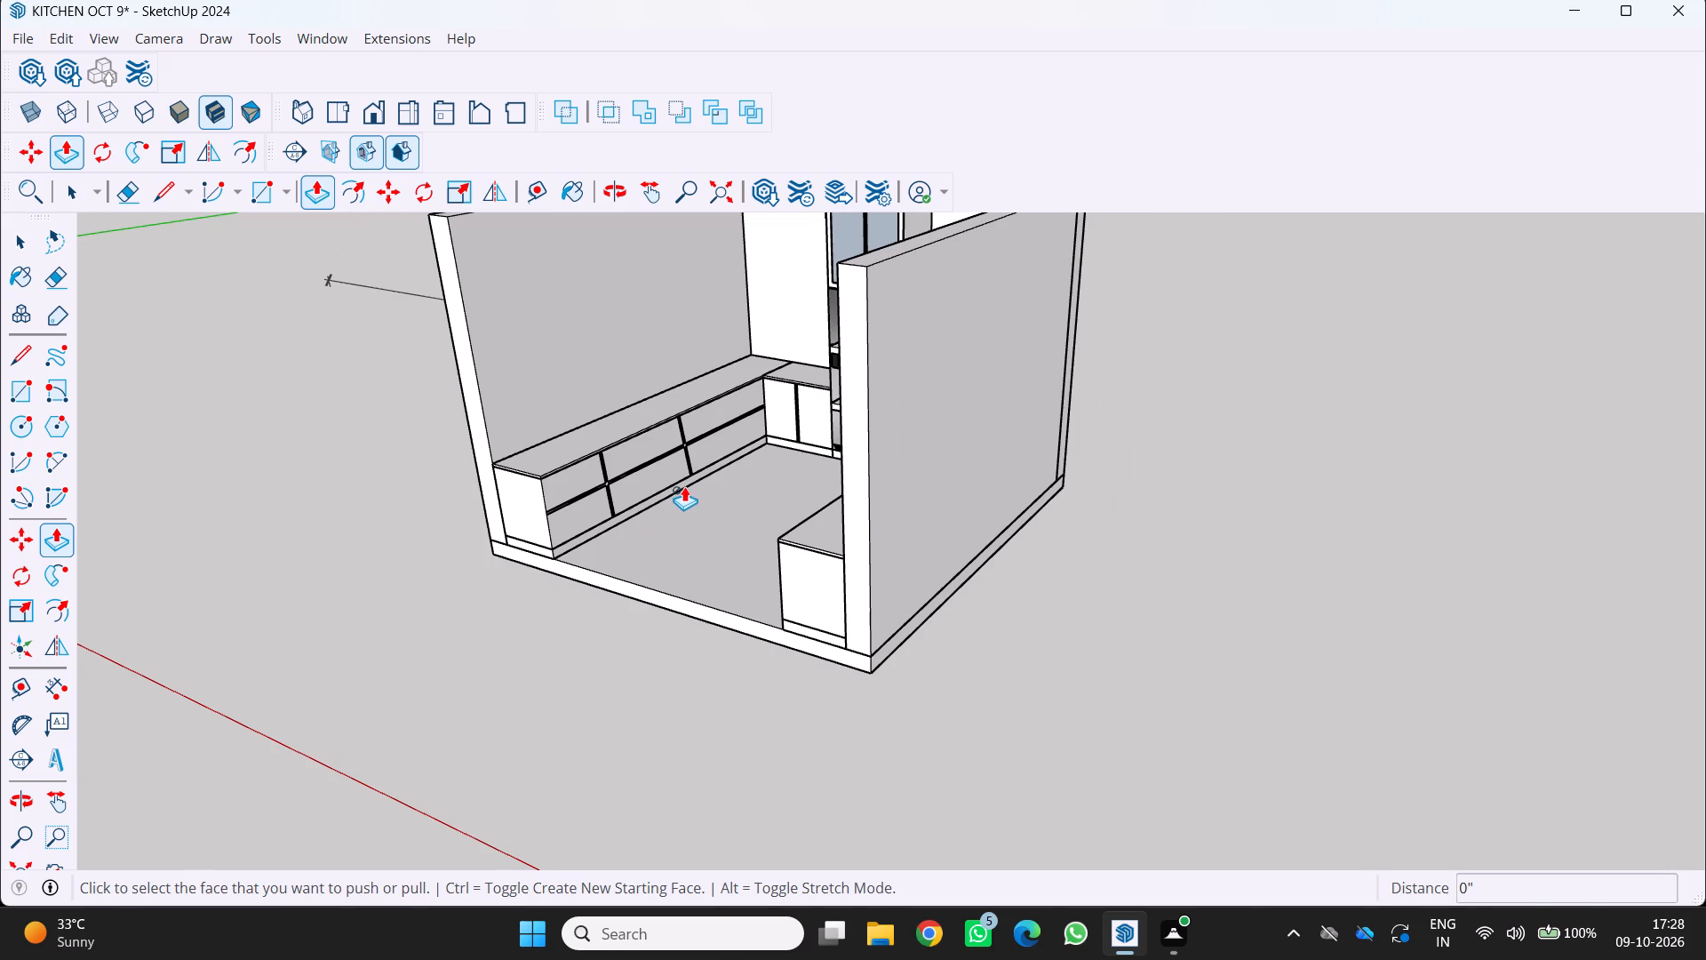
middle_drag(690, 488, 831, 556)
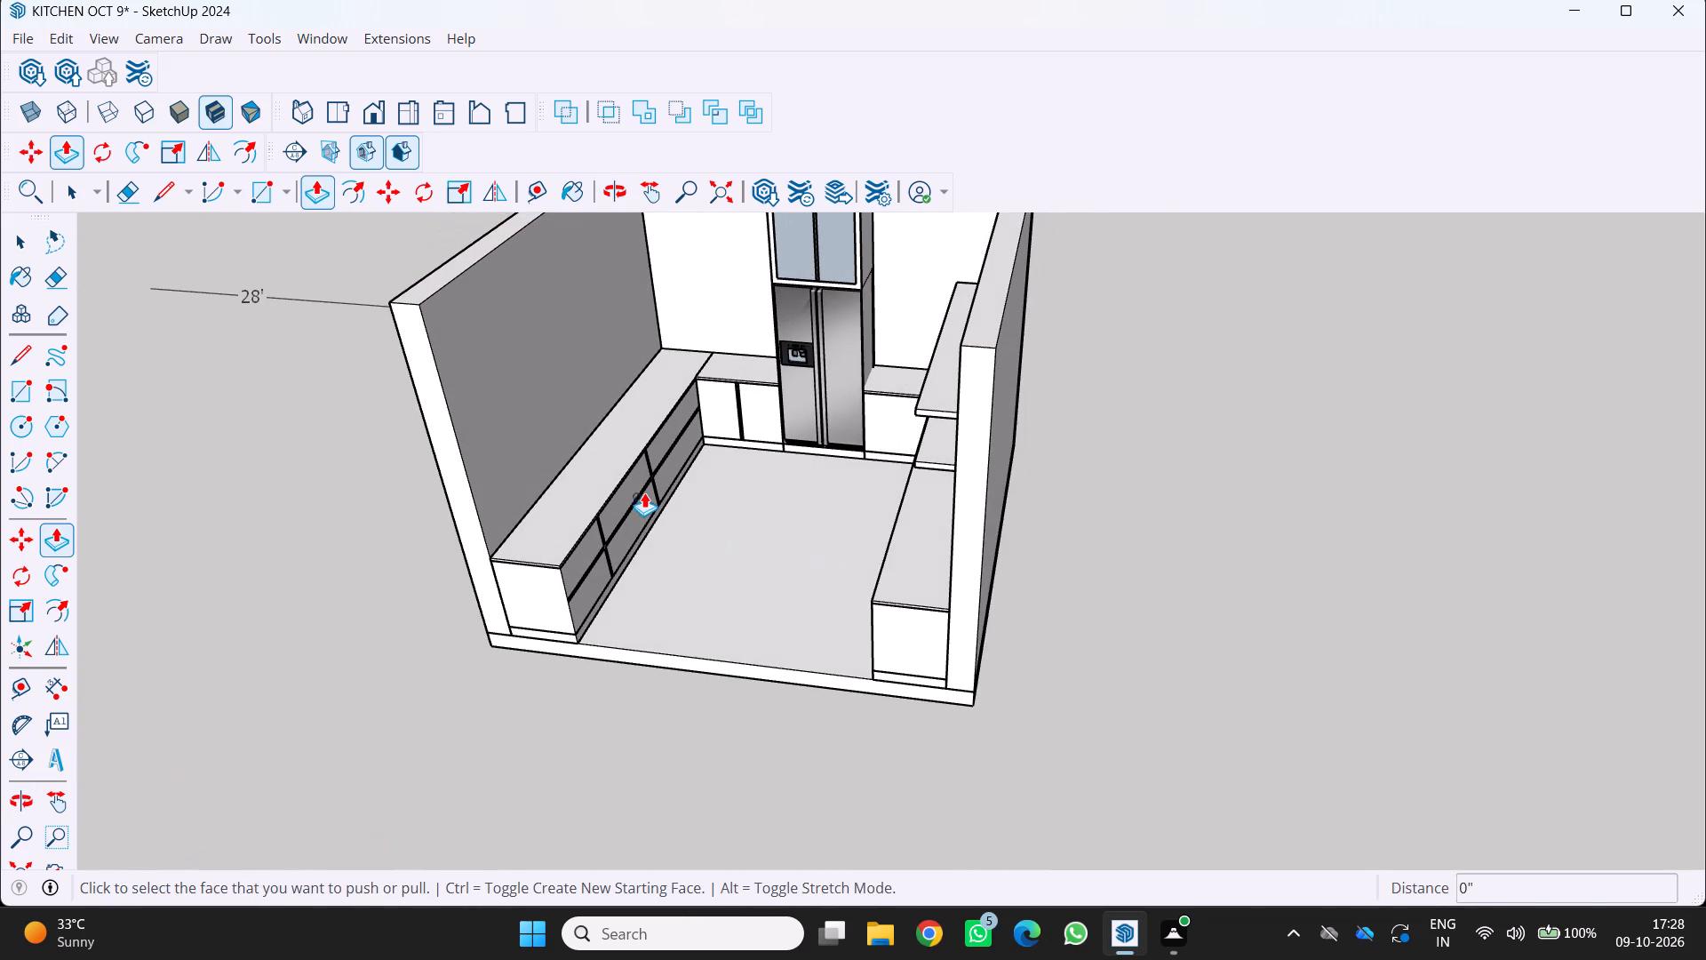
scroll(631, 485, down, 3)
middle_drag(586, 382, 629, 307)
scroll(534, 319, down, 3)
middle_drag(532, 318, 521, 262)
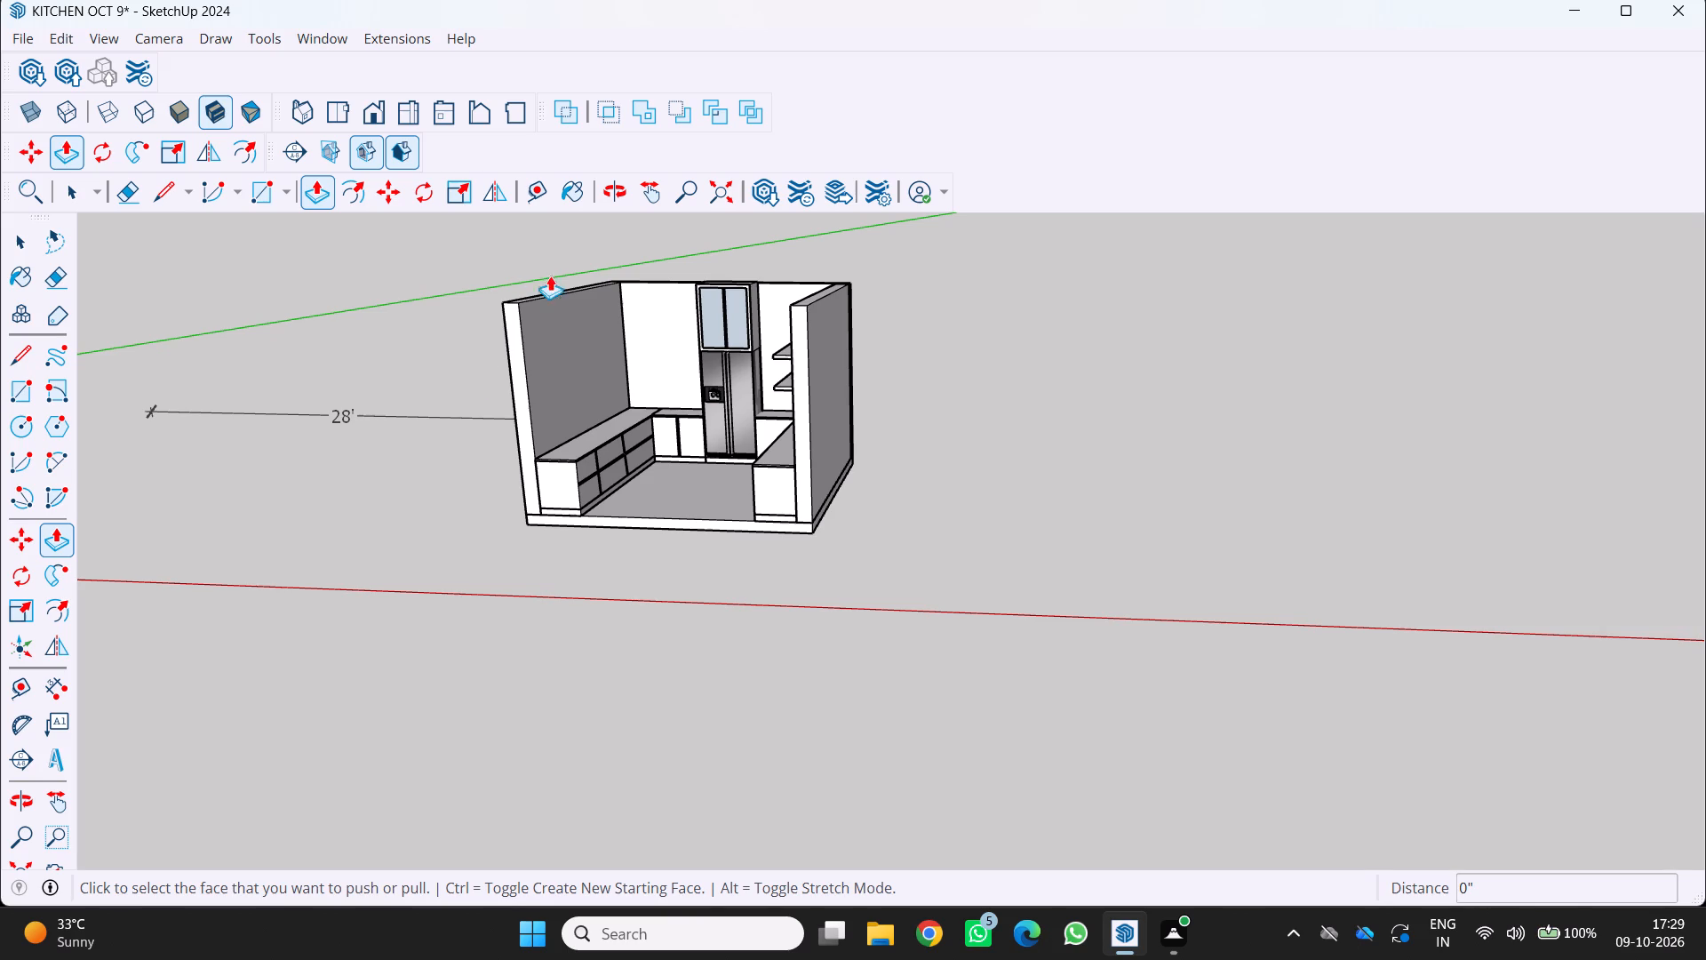
Draw a rectangle about 1' 9 1/4" by 13' 3" high on the side wall above the drawer counter, just below the wall's top.
scroll(499, 333, up, 4)
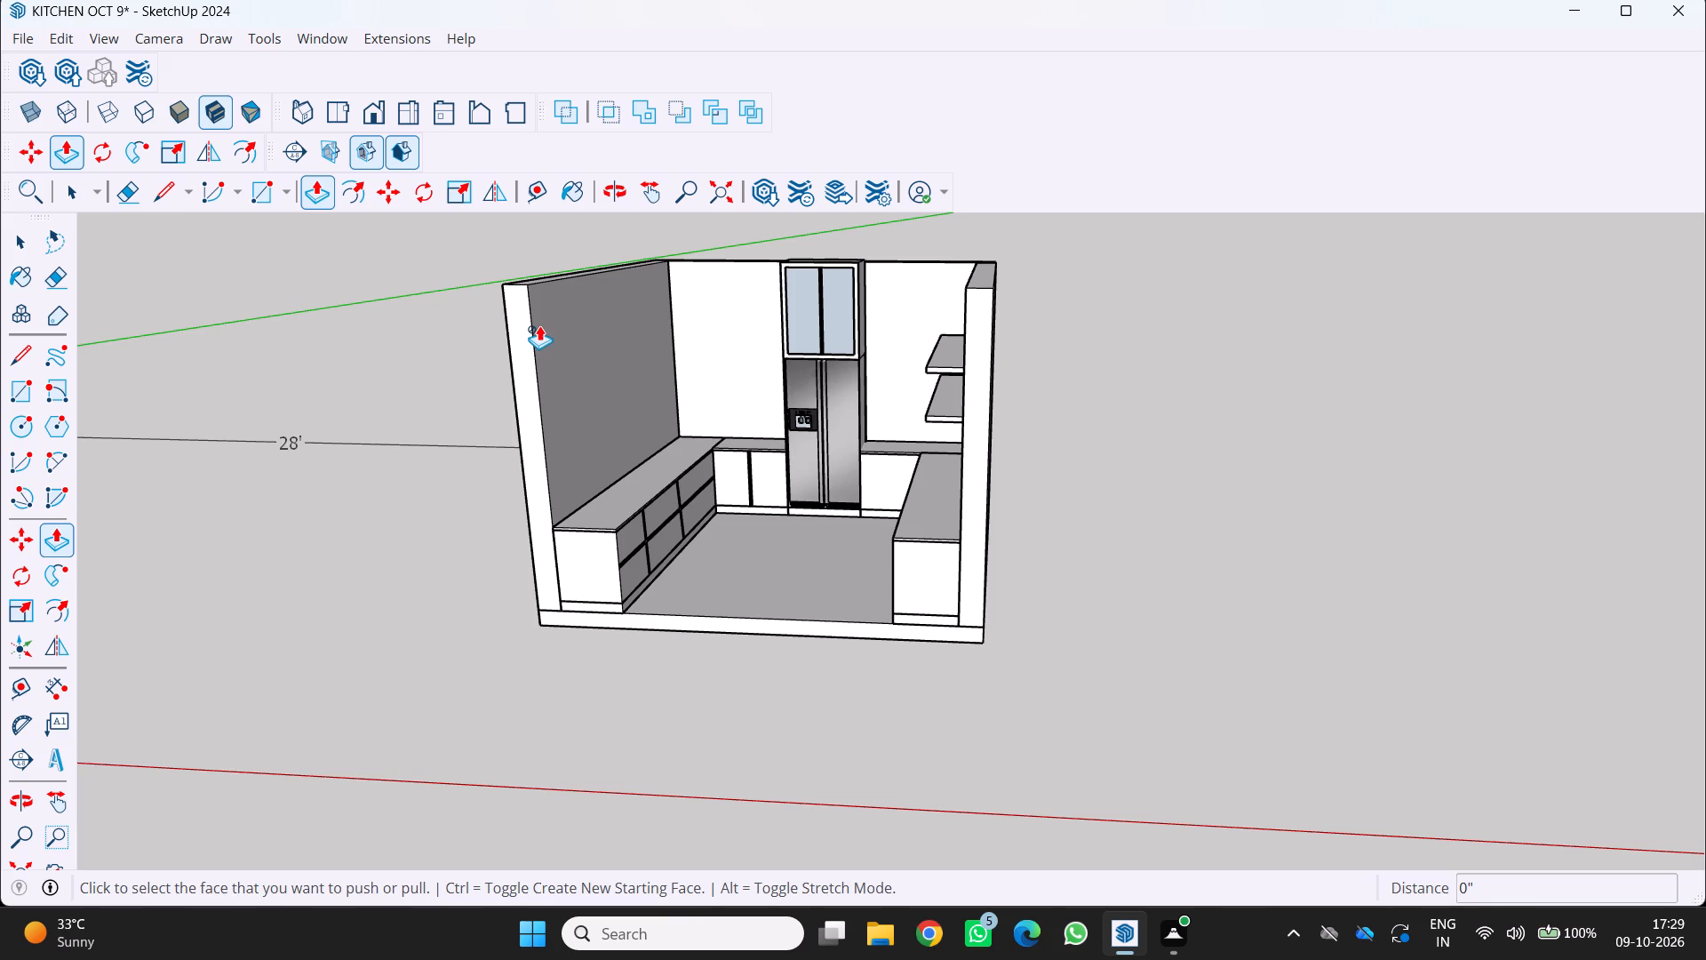
key(Escape)
key(Escape)
key(Escape)
key(r)
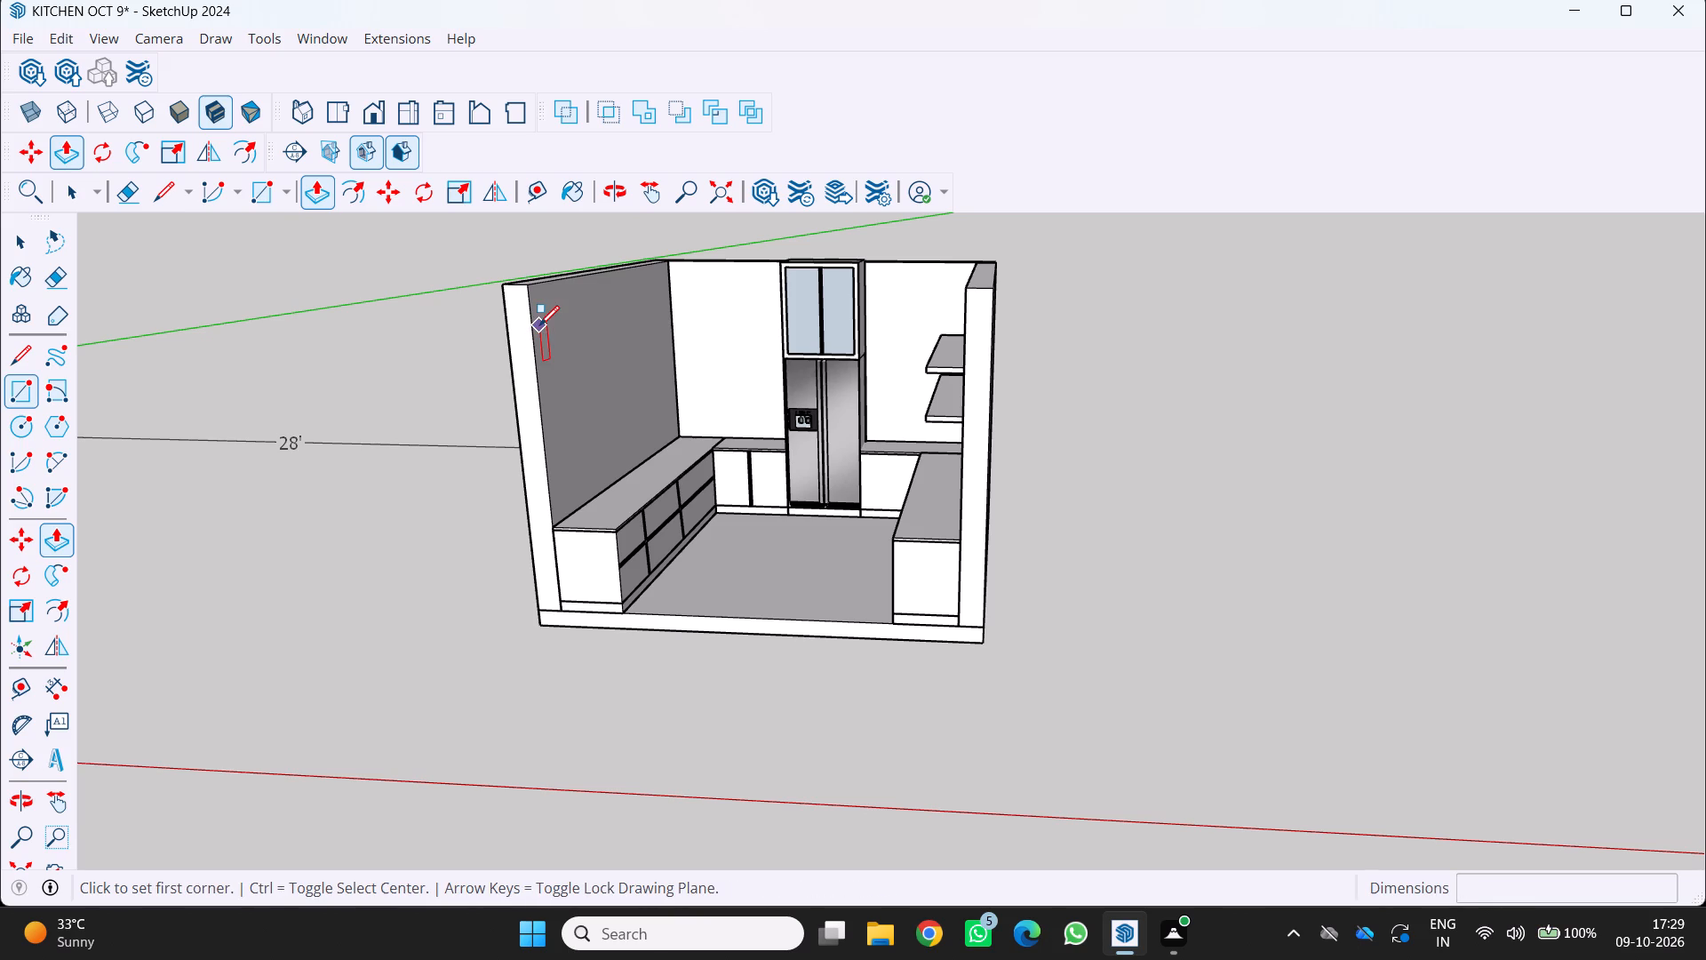
scroll(539, 325, up, 6)
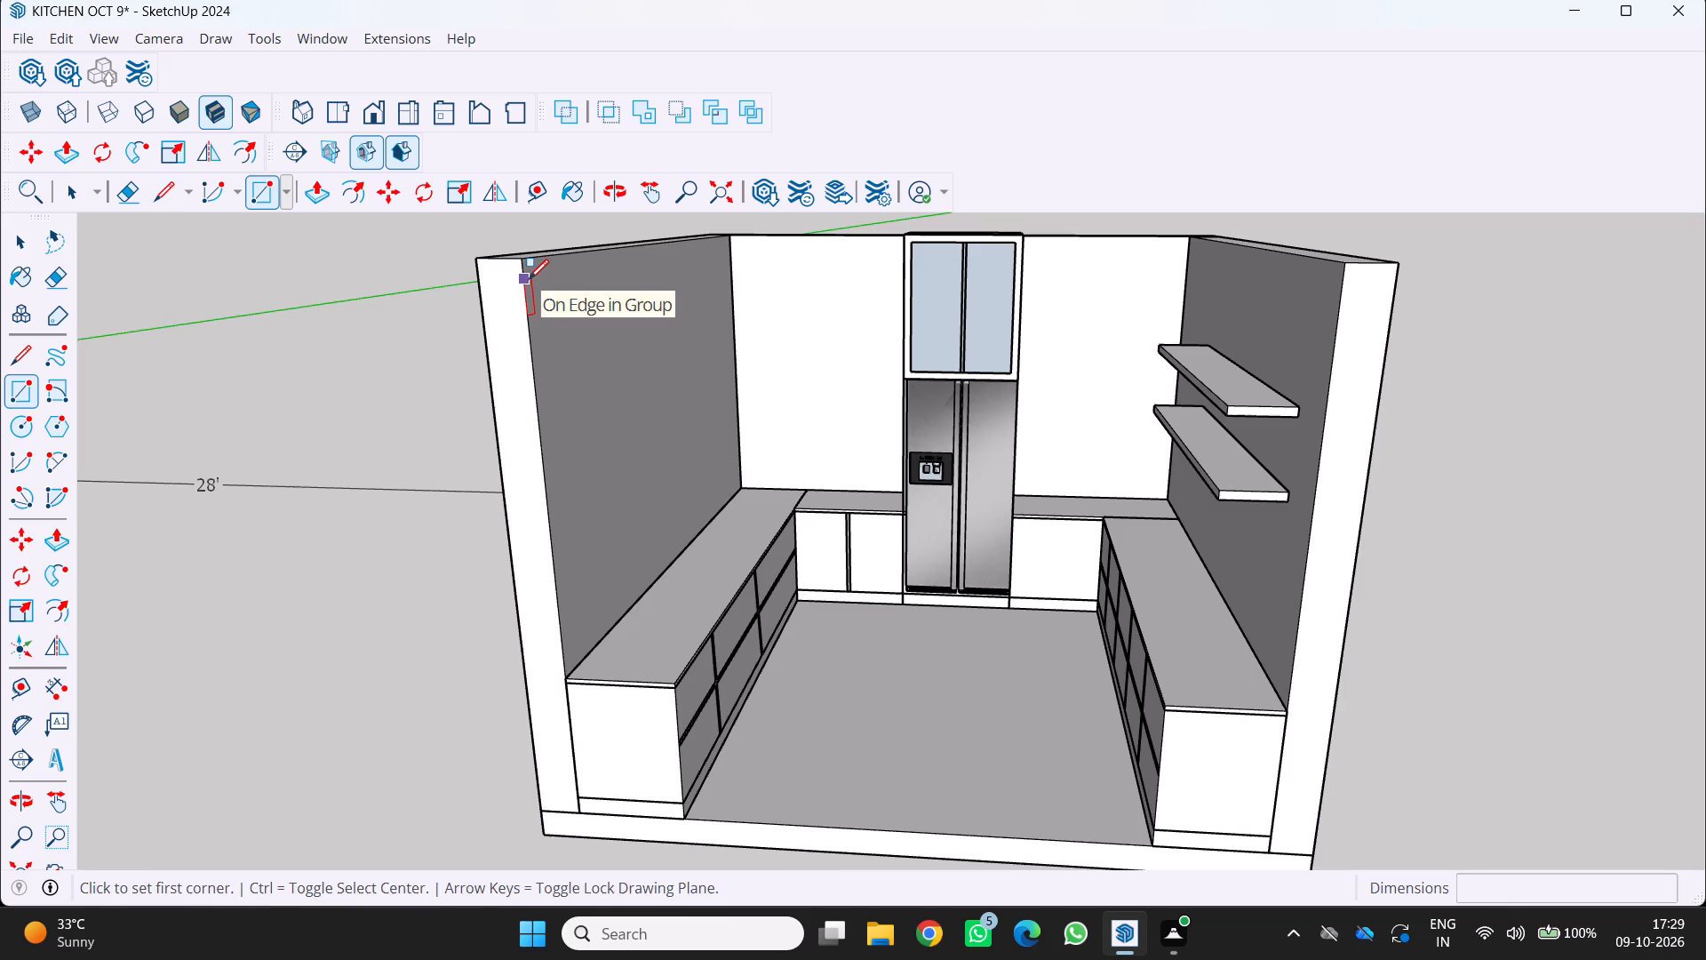
click(529, 279)
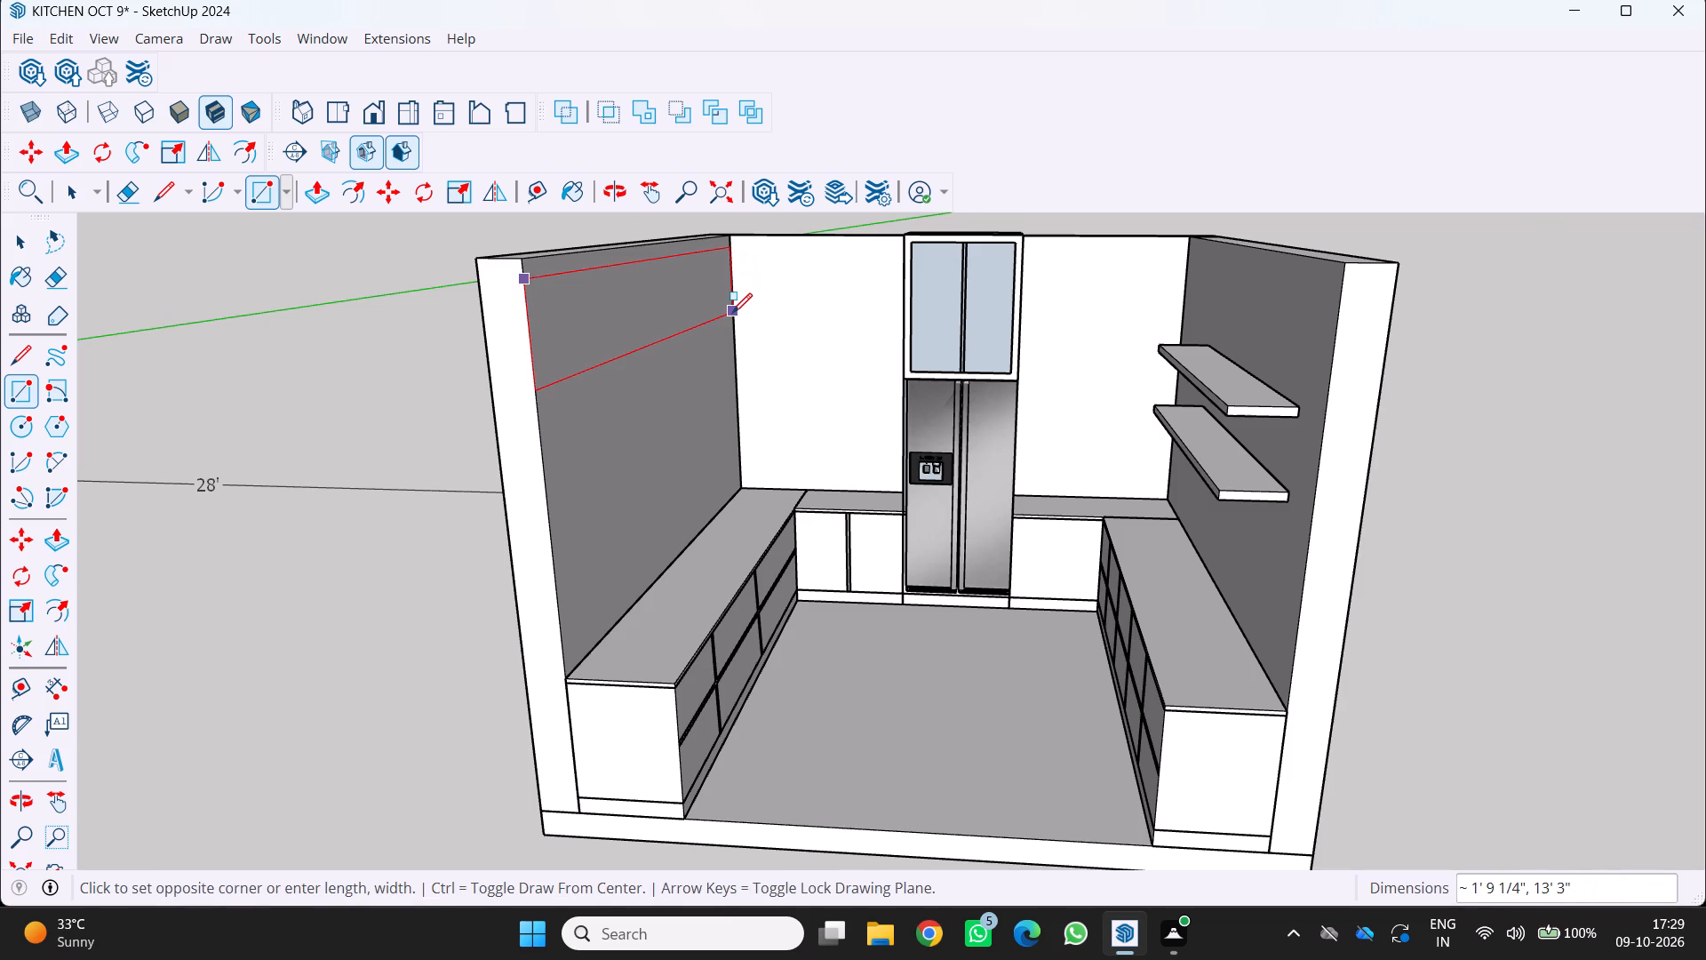
scroll(732, 313, up, 8)
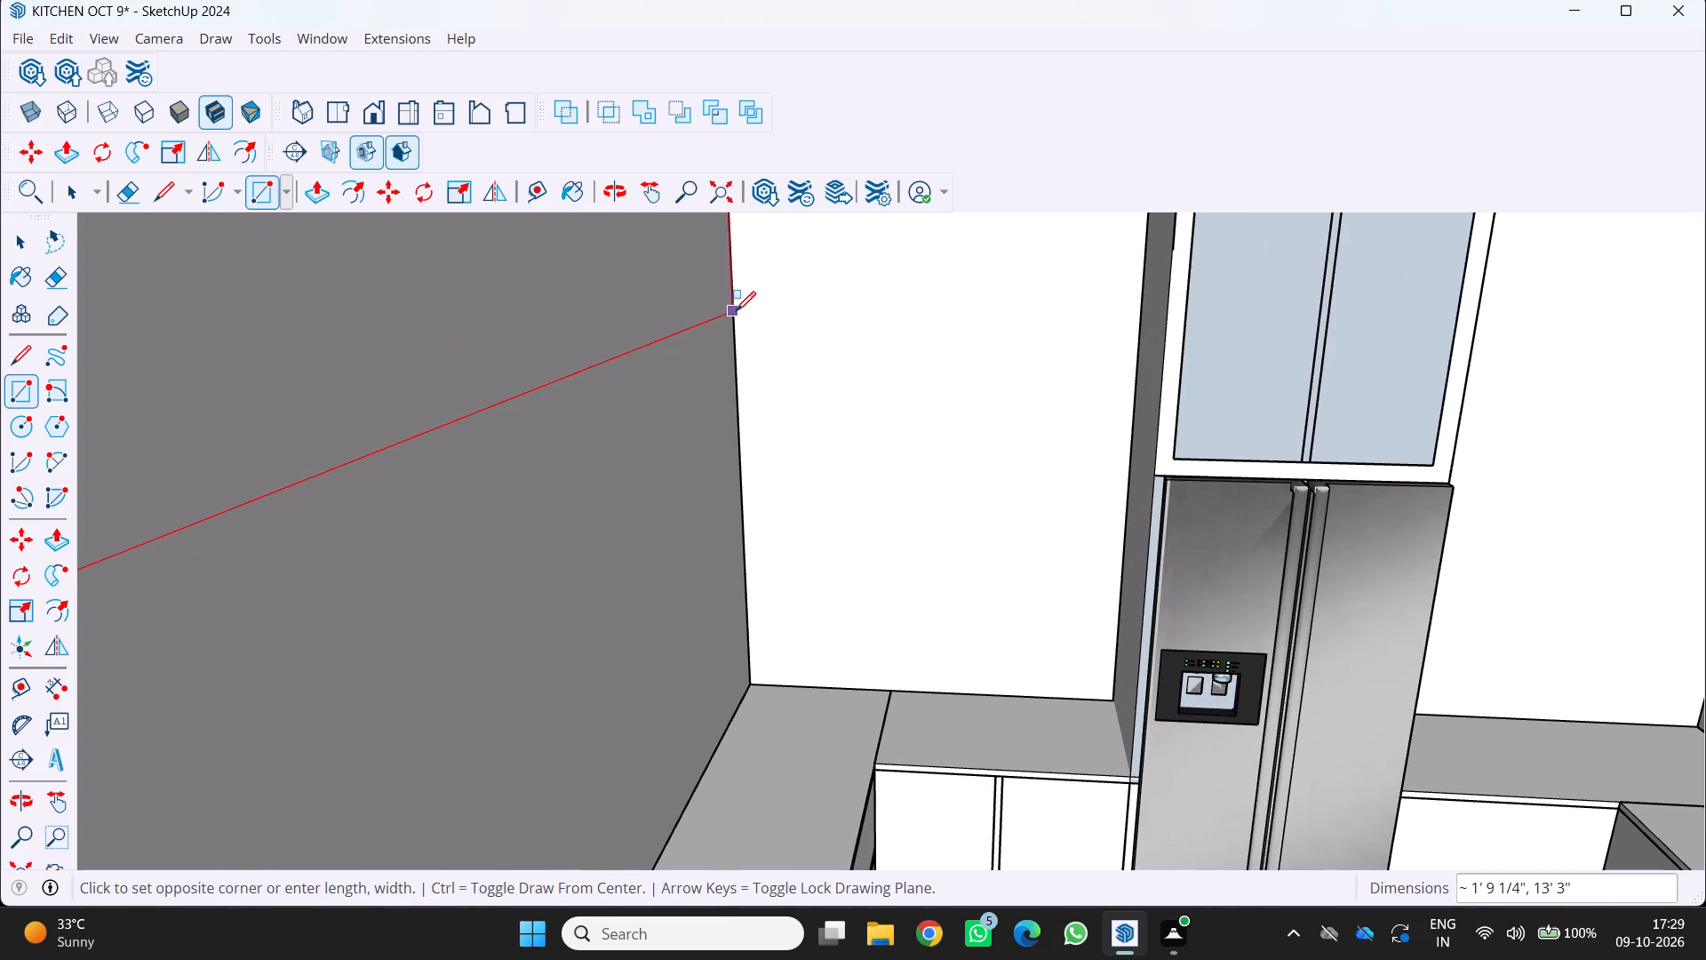
click(734, 309)
Examine the rectangle on the wall above the drawer counter from several angles.
scroll(734, 309, down, 11)
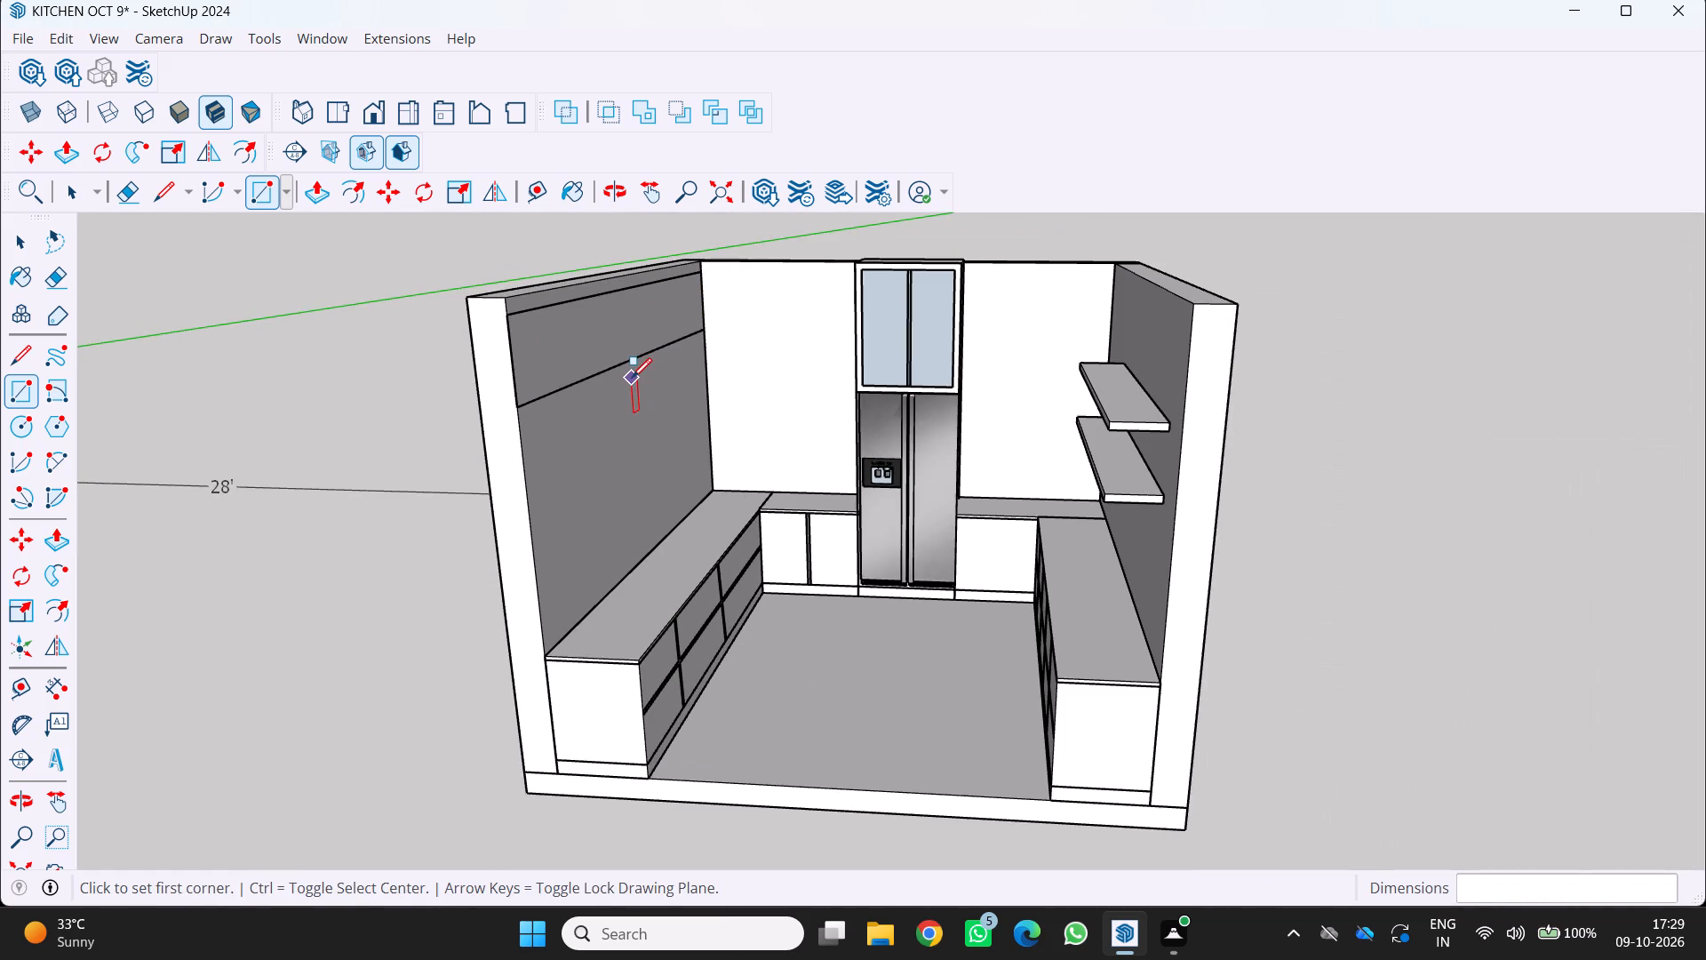
scroll(632, 377, down, 4)
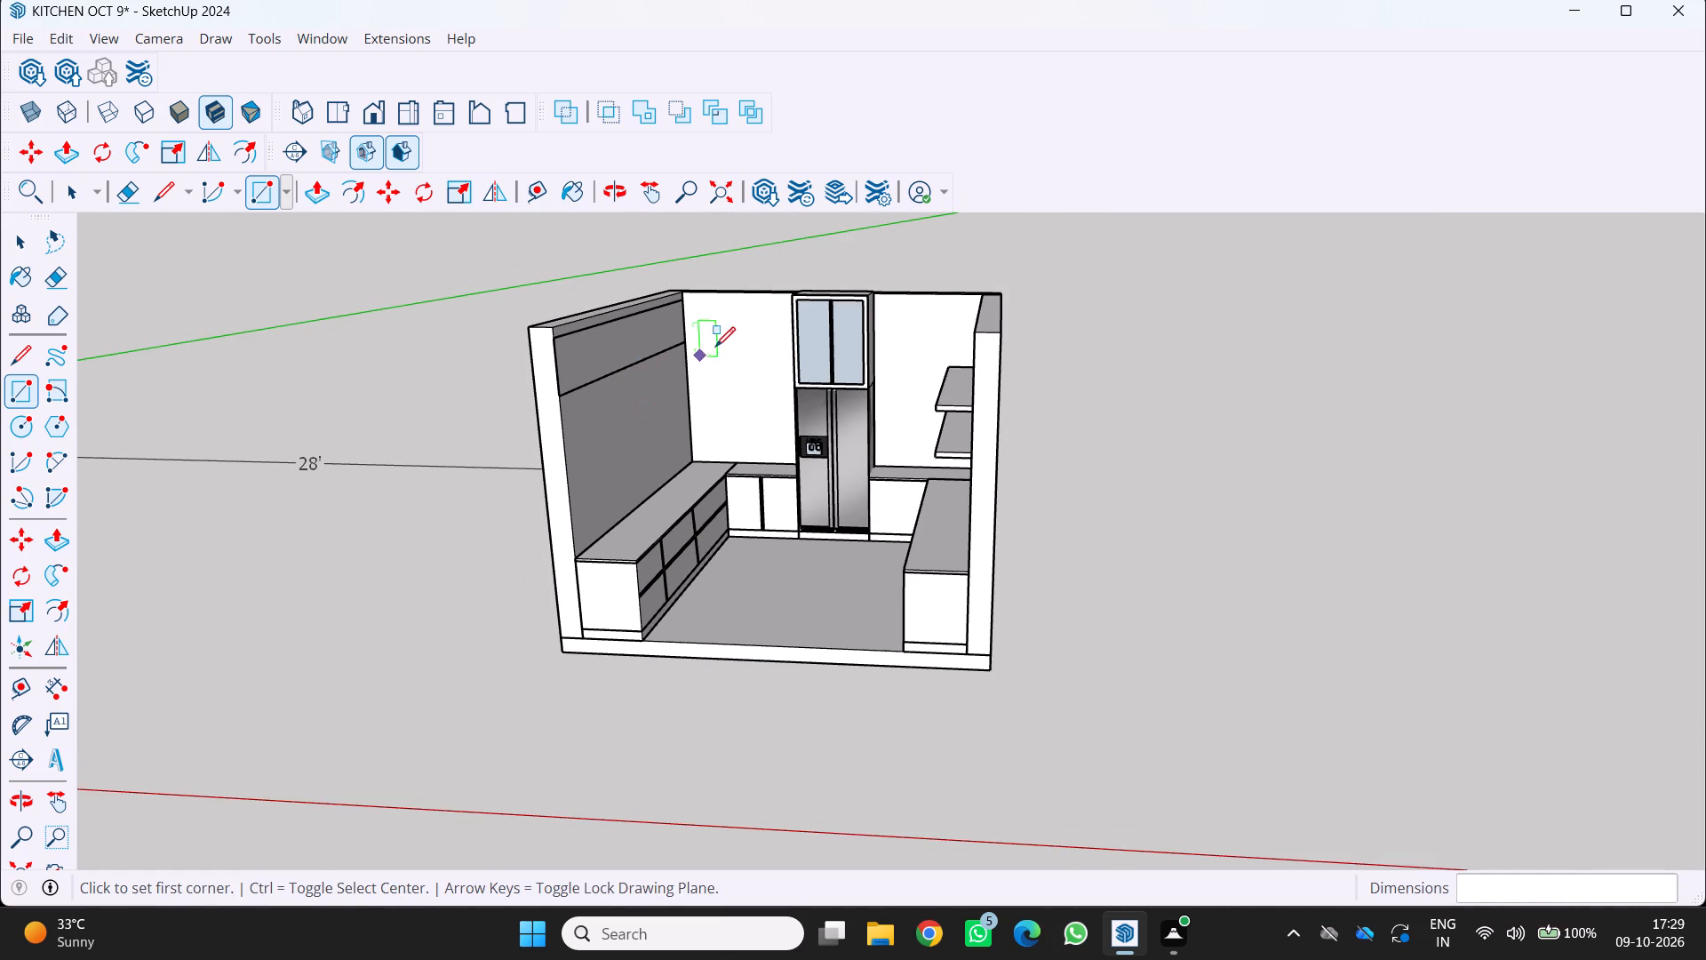
middle_drag(703, 335, 728, 346)
middle_drag(661, 354, 660, 354)
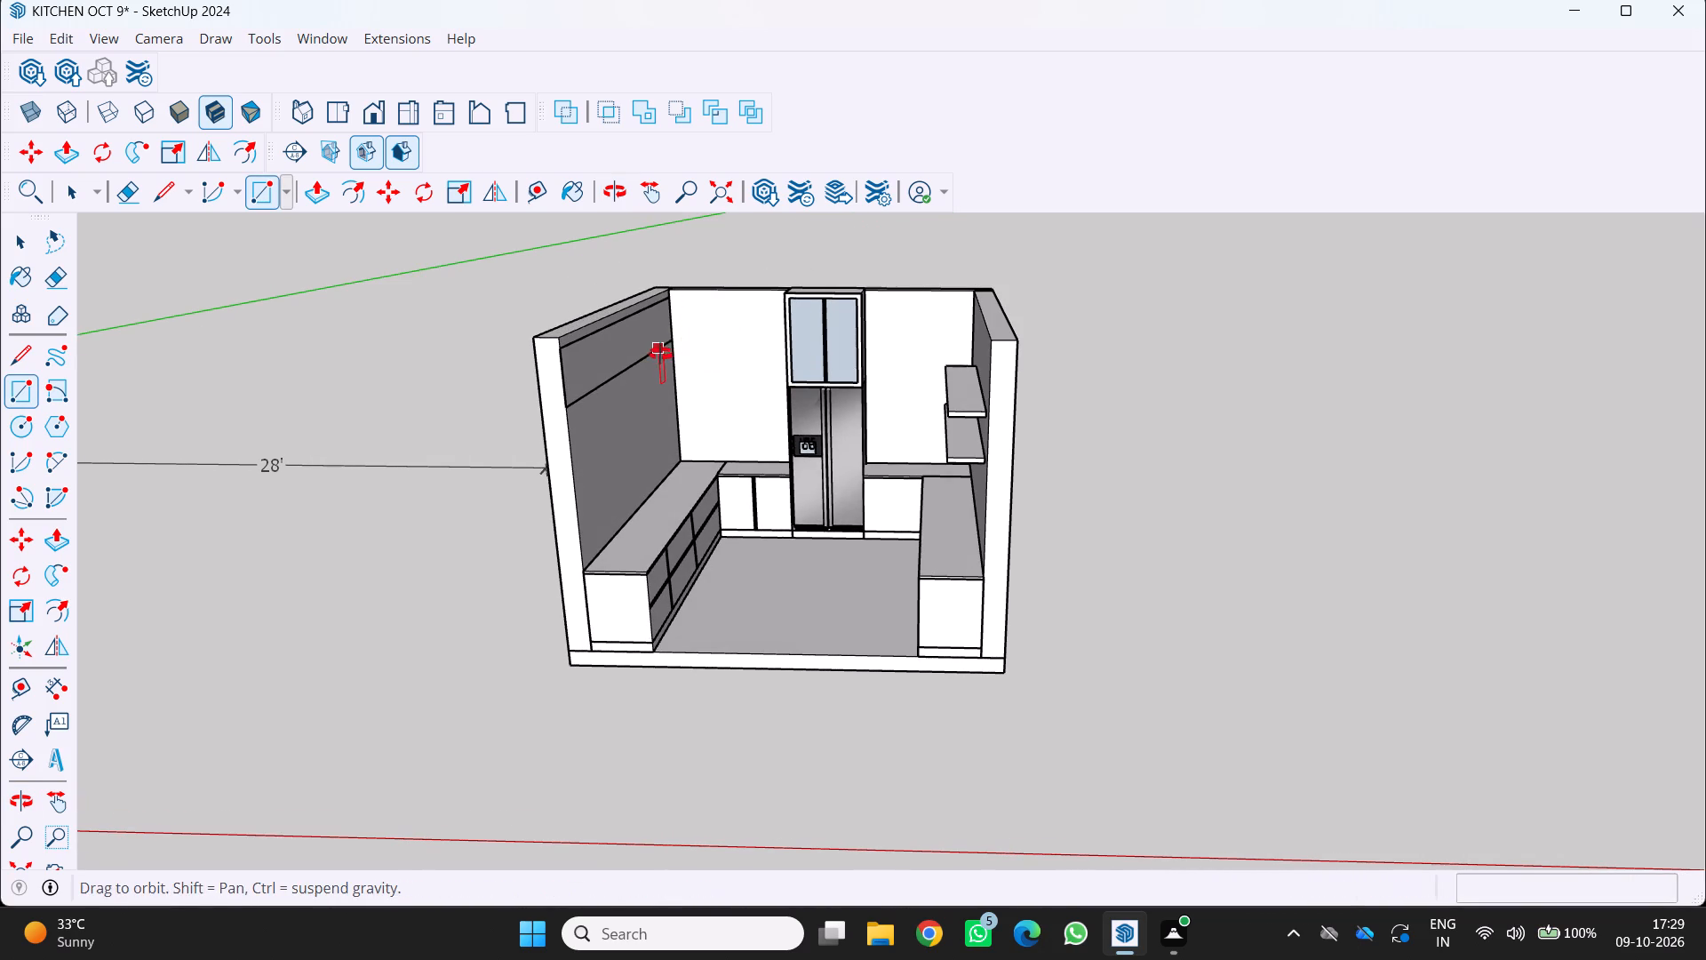
middle_drag(660, 354, 641, 324)
middle_drag(623, 389, 575, 356)
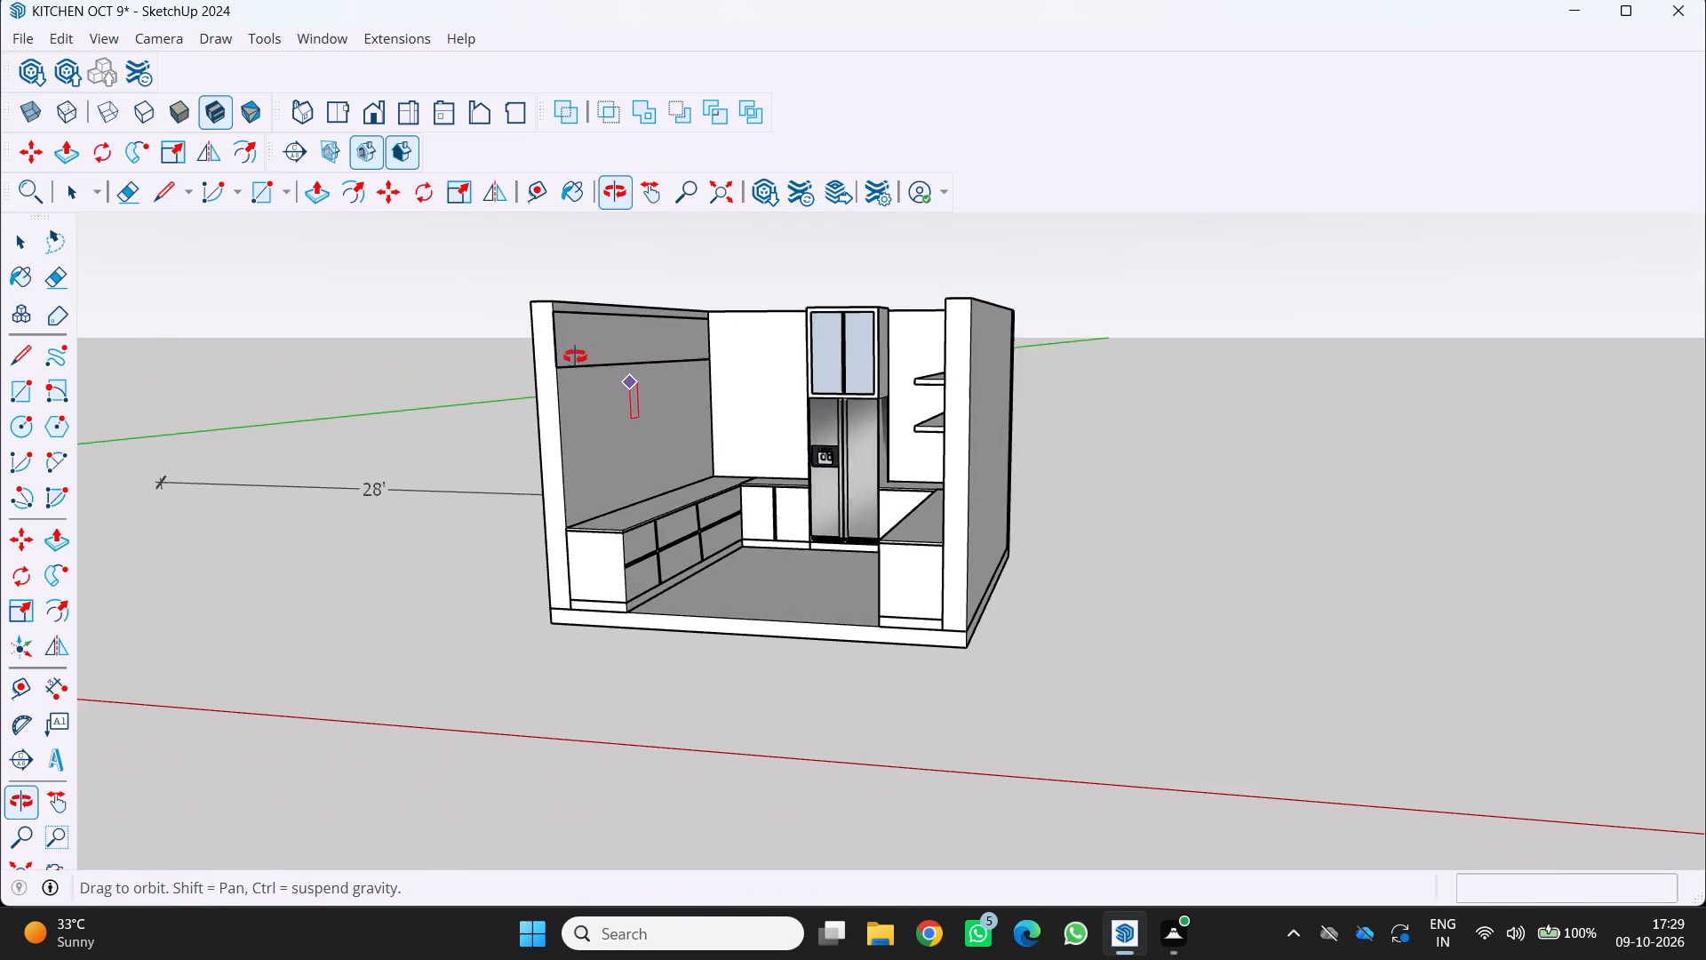
middle_drag(575, 356, 557, 352)
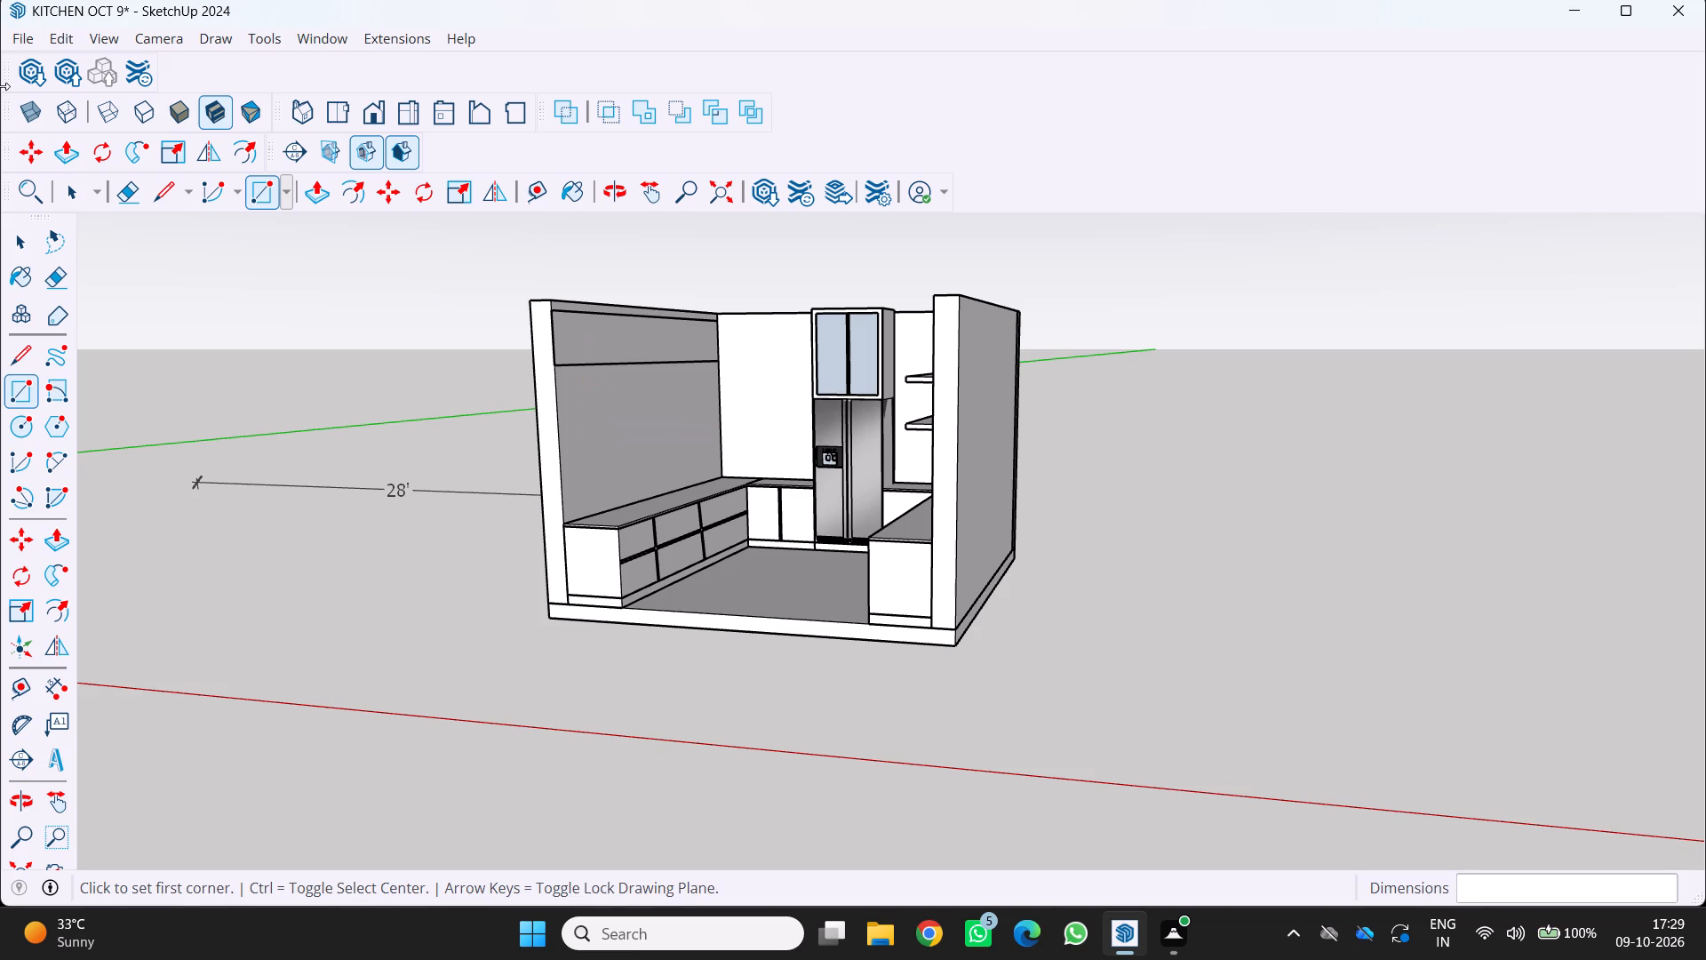
Search the 3D Warehouse for FRIDGE models.
click(303, 33)
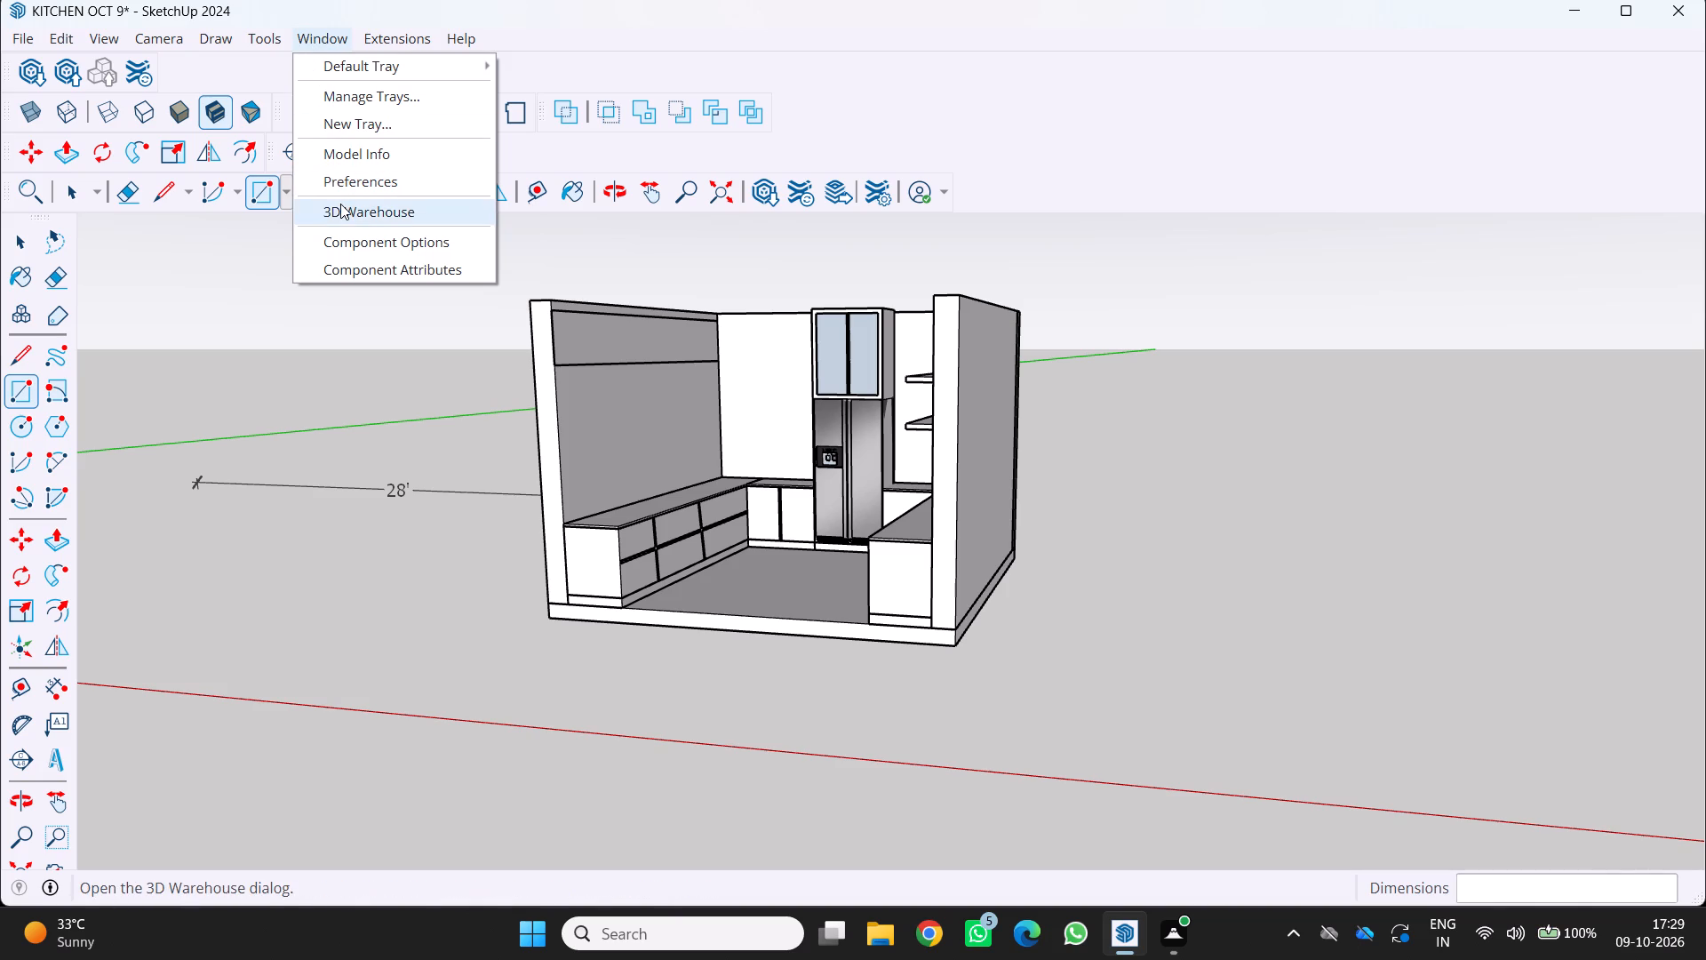
click(340, 204)
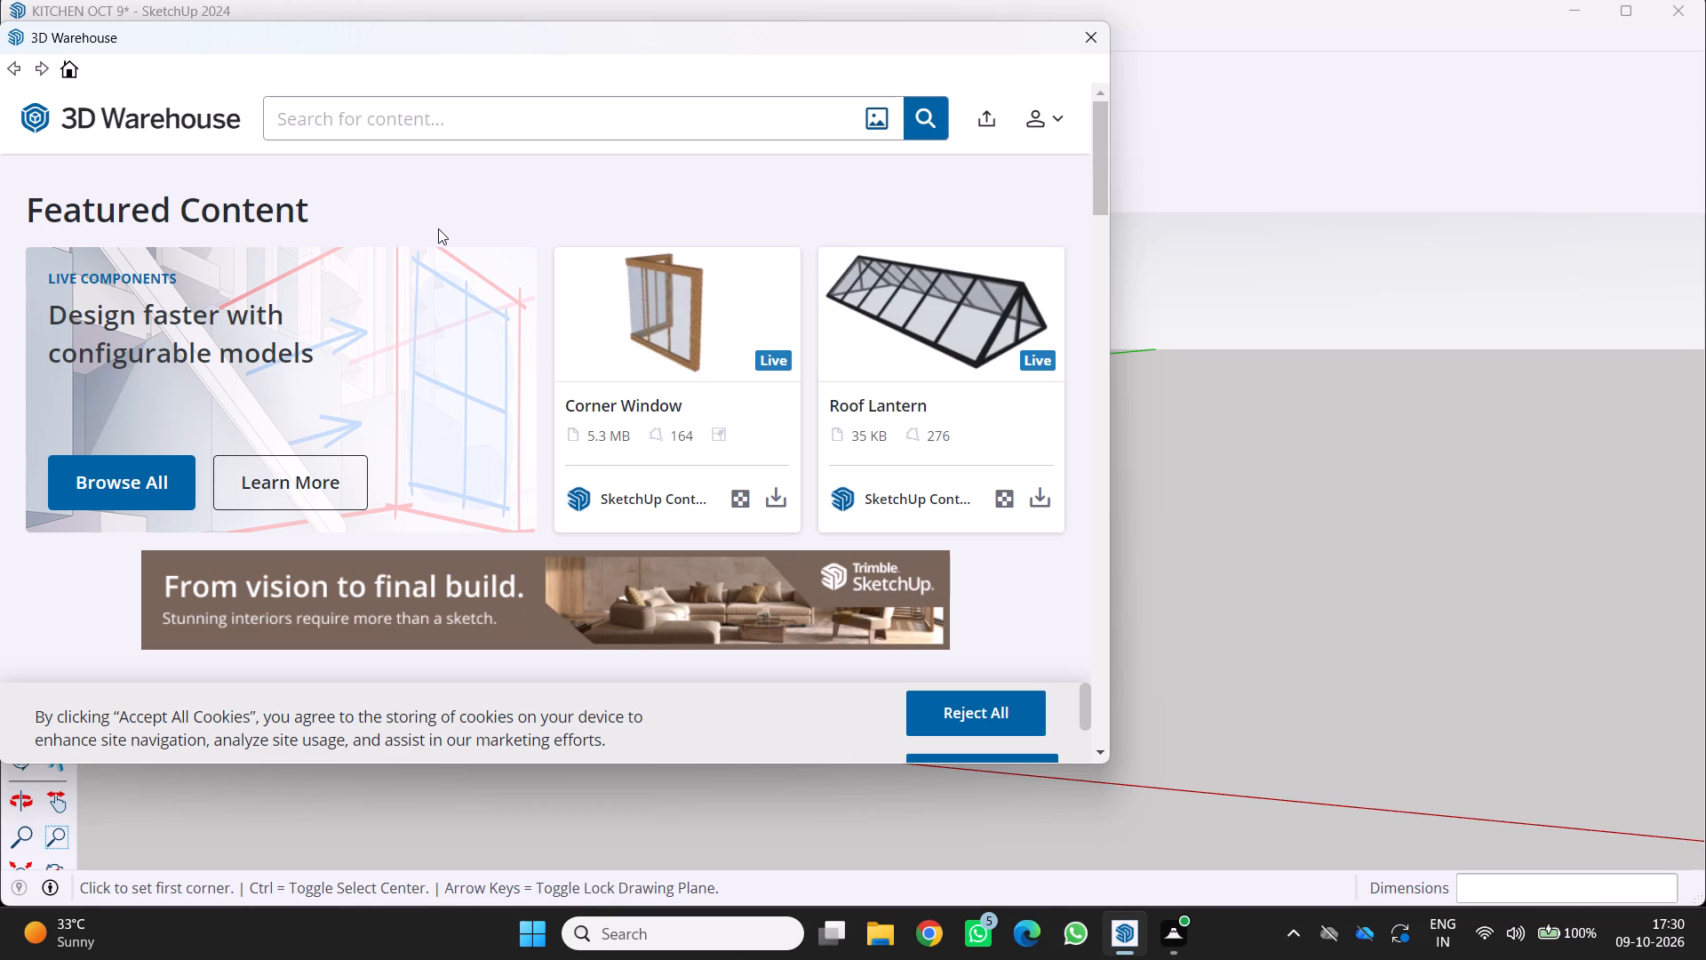
click(502, 111)
click(326, 122)
click(299, 118)
text(FRI)
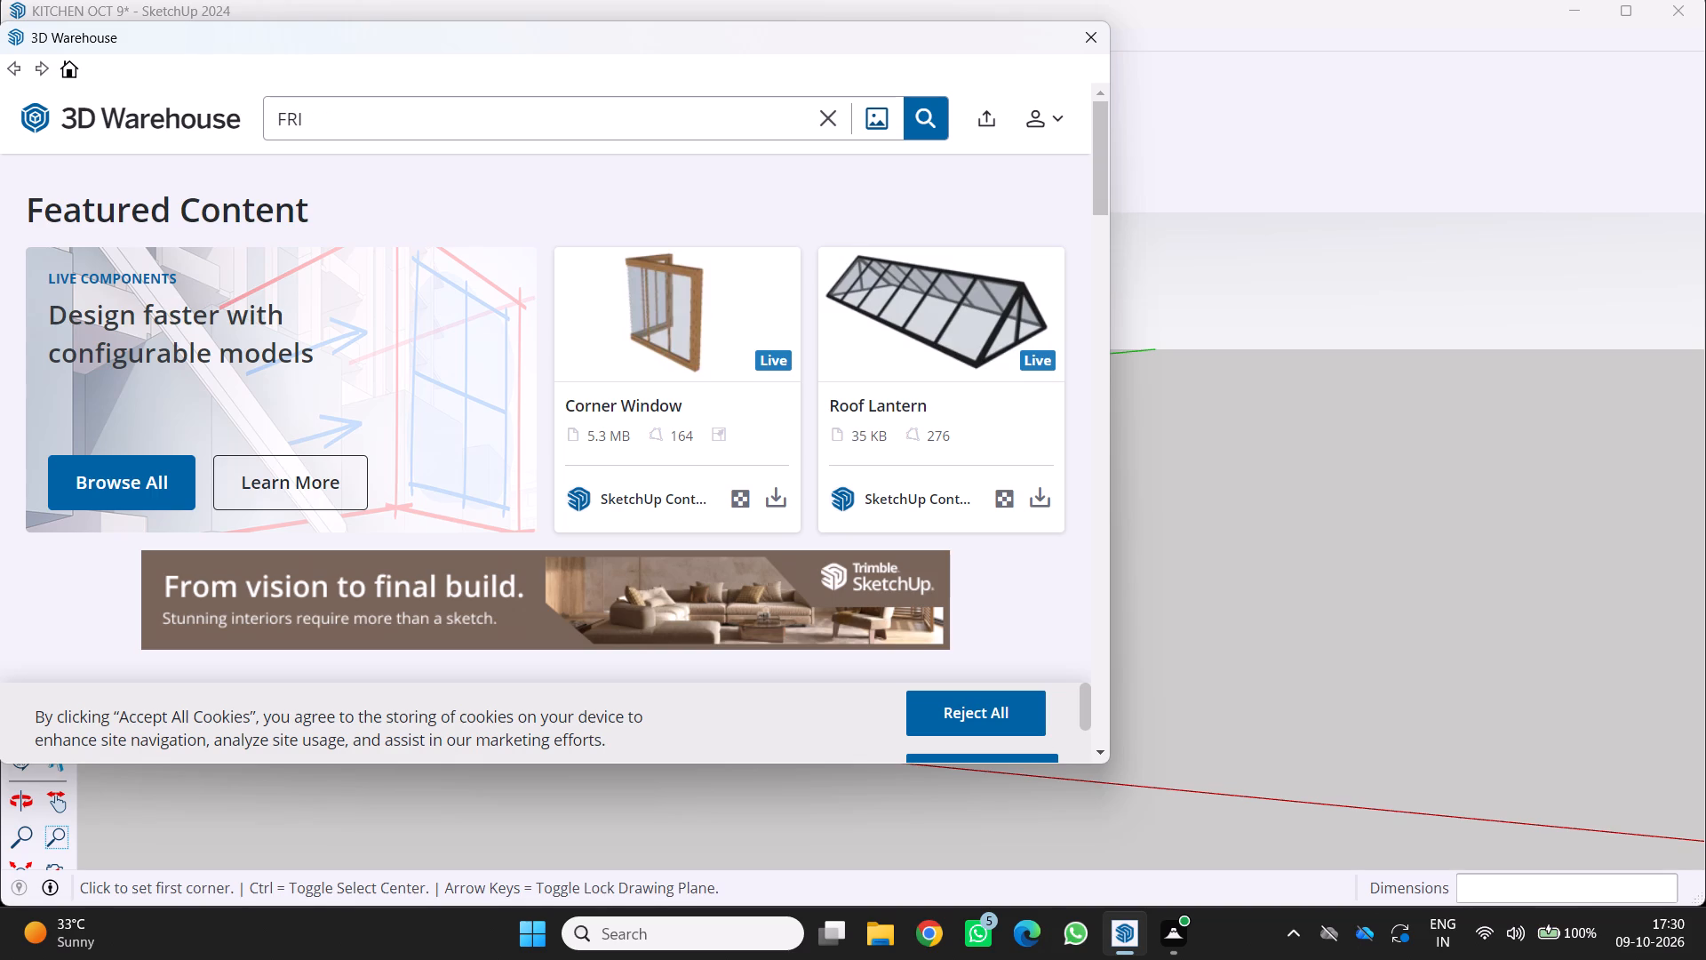
text(DGE)
click(924, 114)
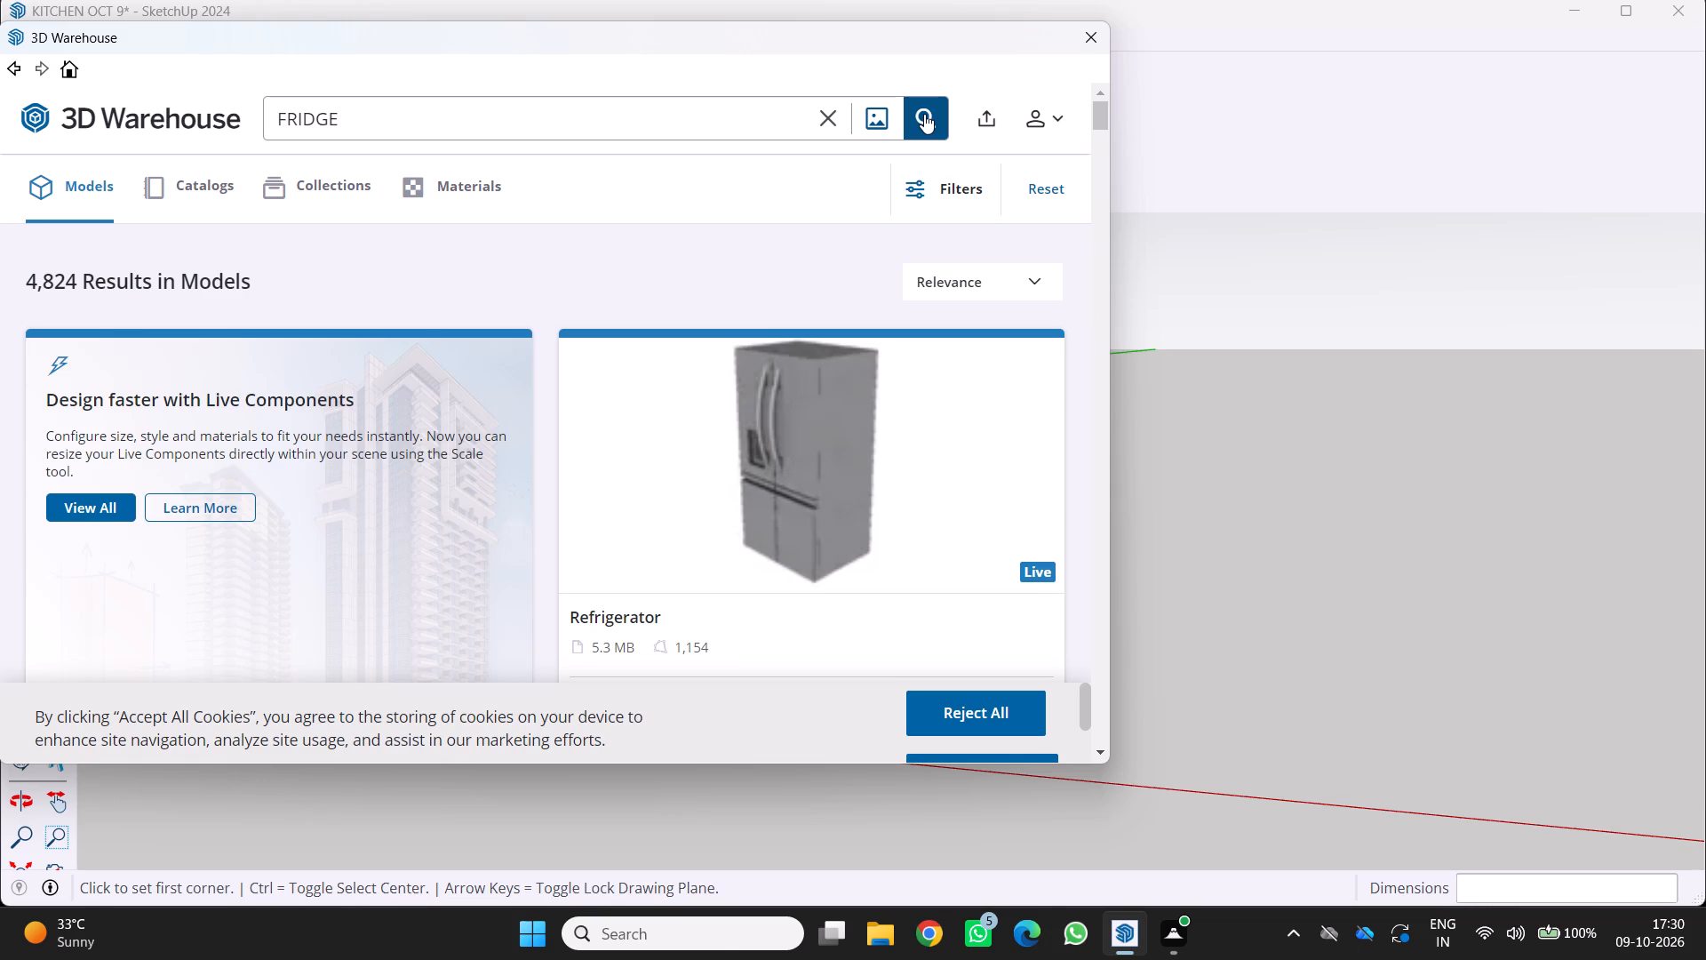
Browse the fridge models in the 3D Warehouse results, then close the library and return to the kitchen model.
scroll(731, 428, down, 4)
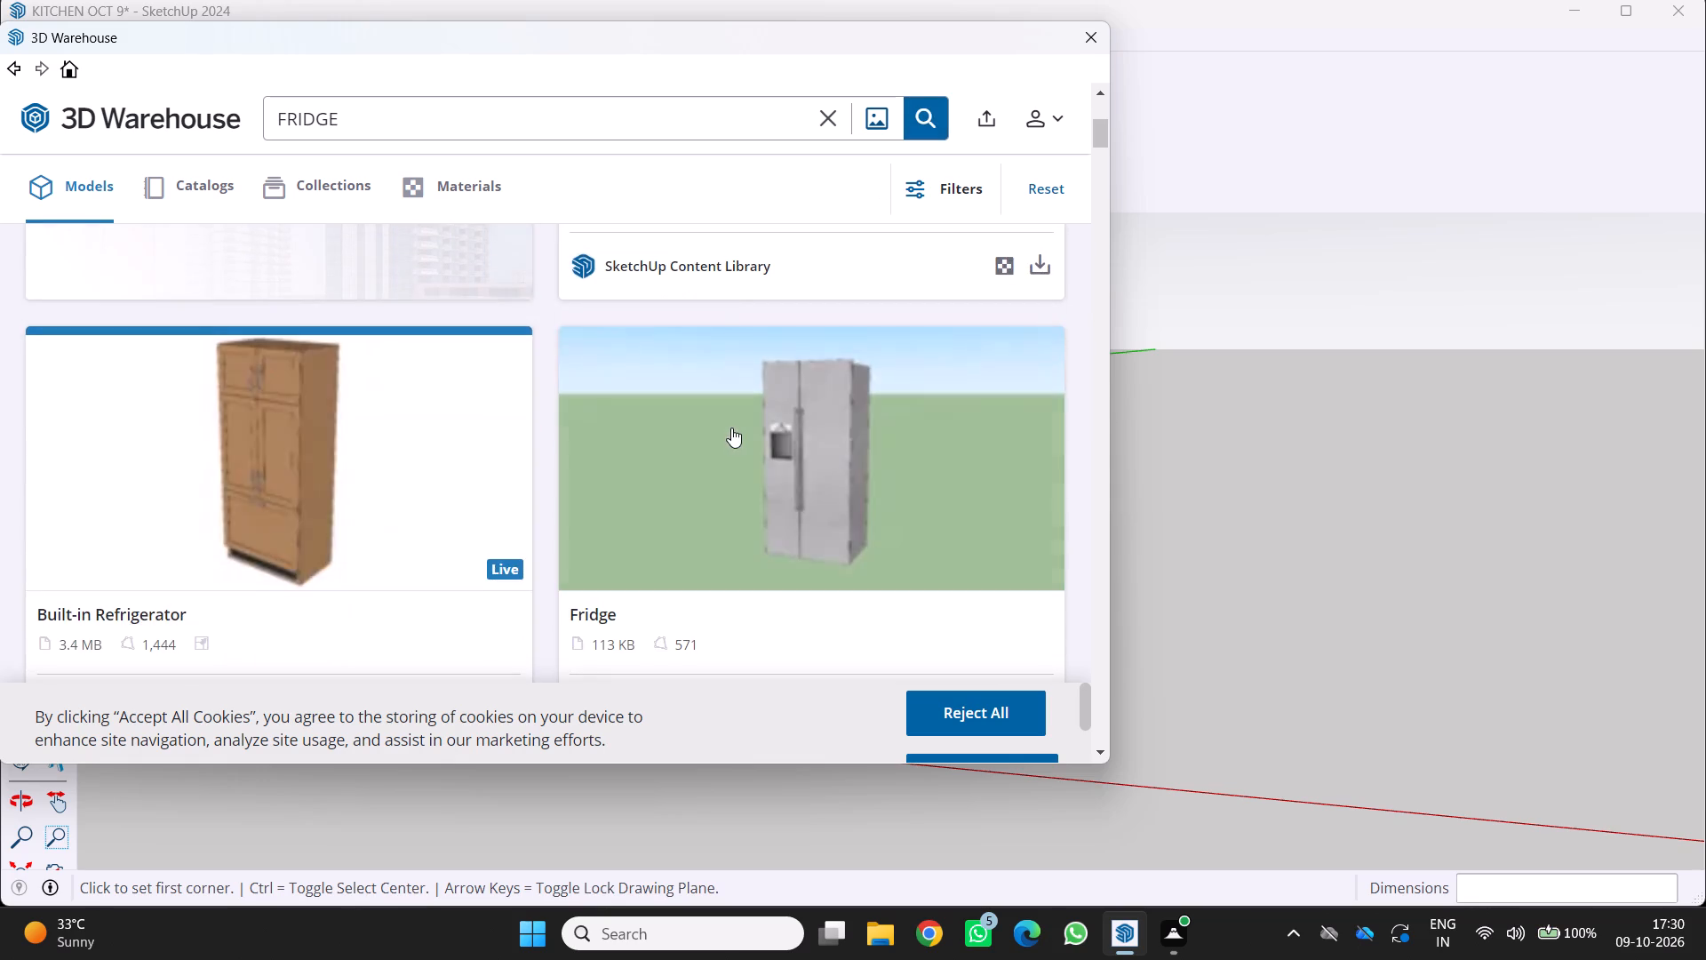
scroll(728, 429, down, 5)
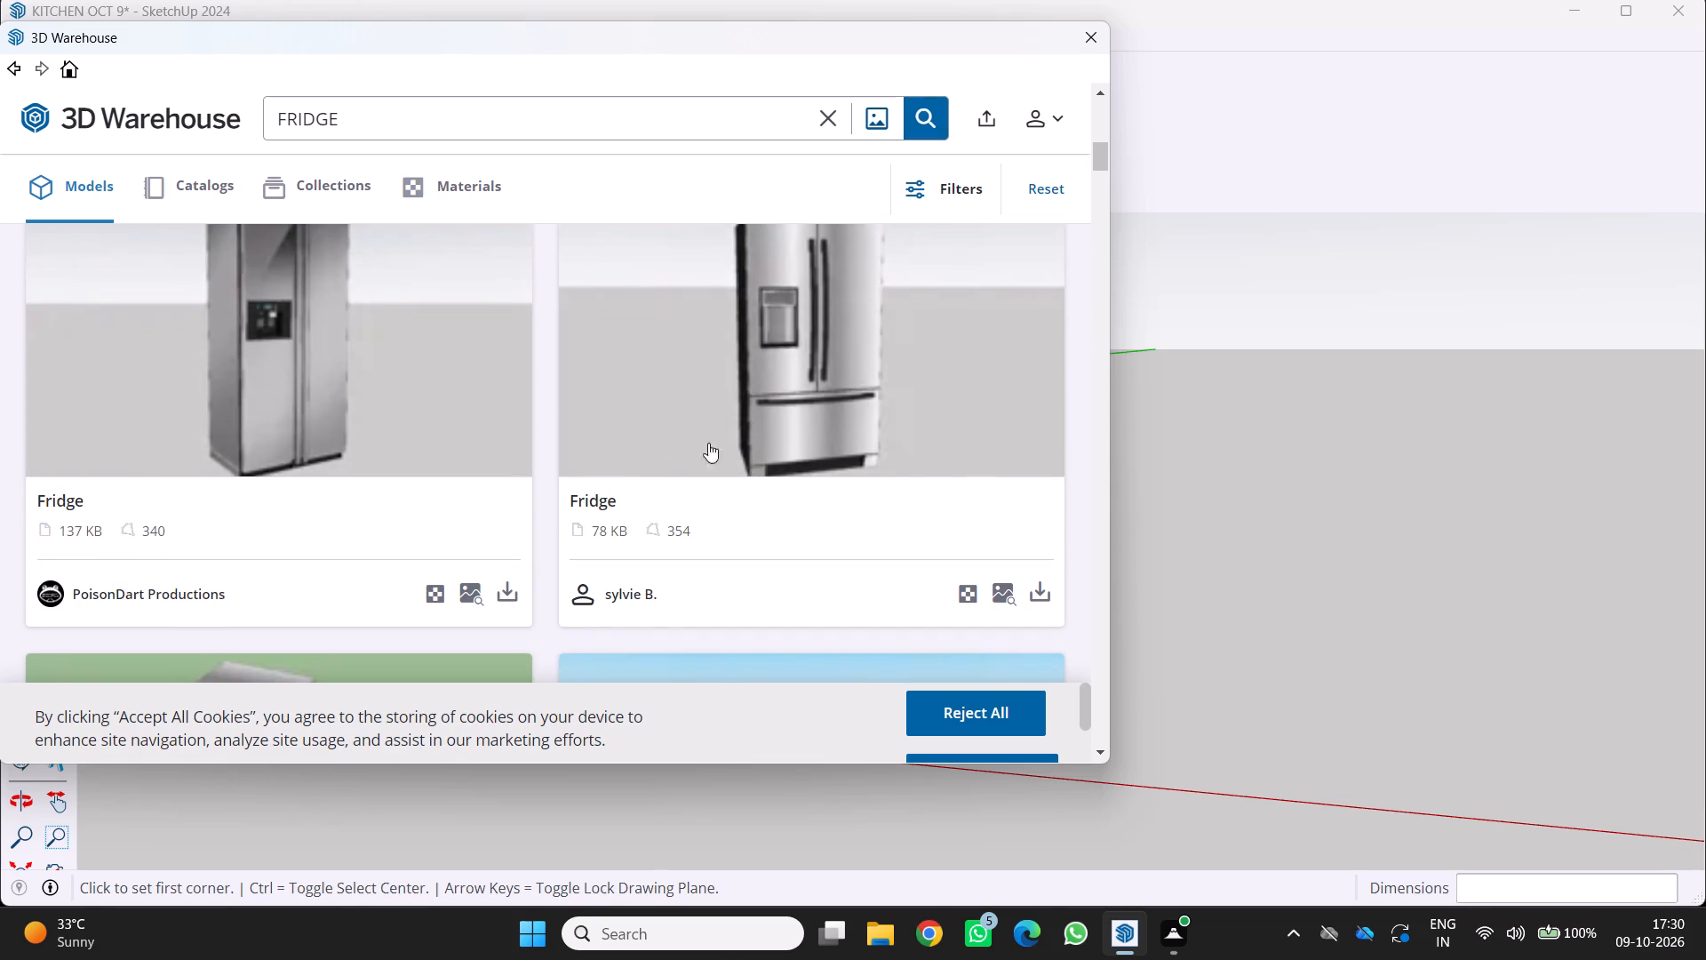
scroll(731, 444, down, 12)
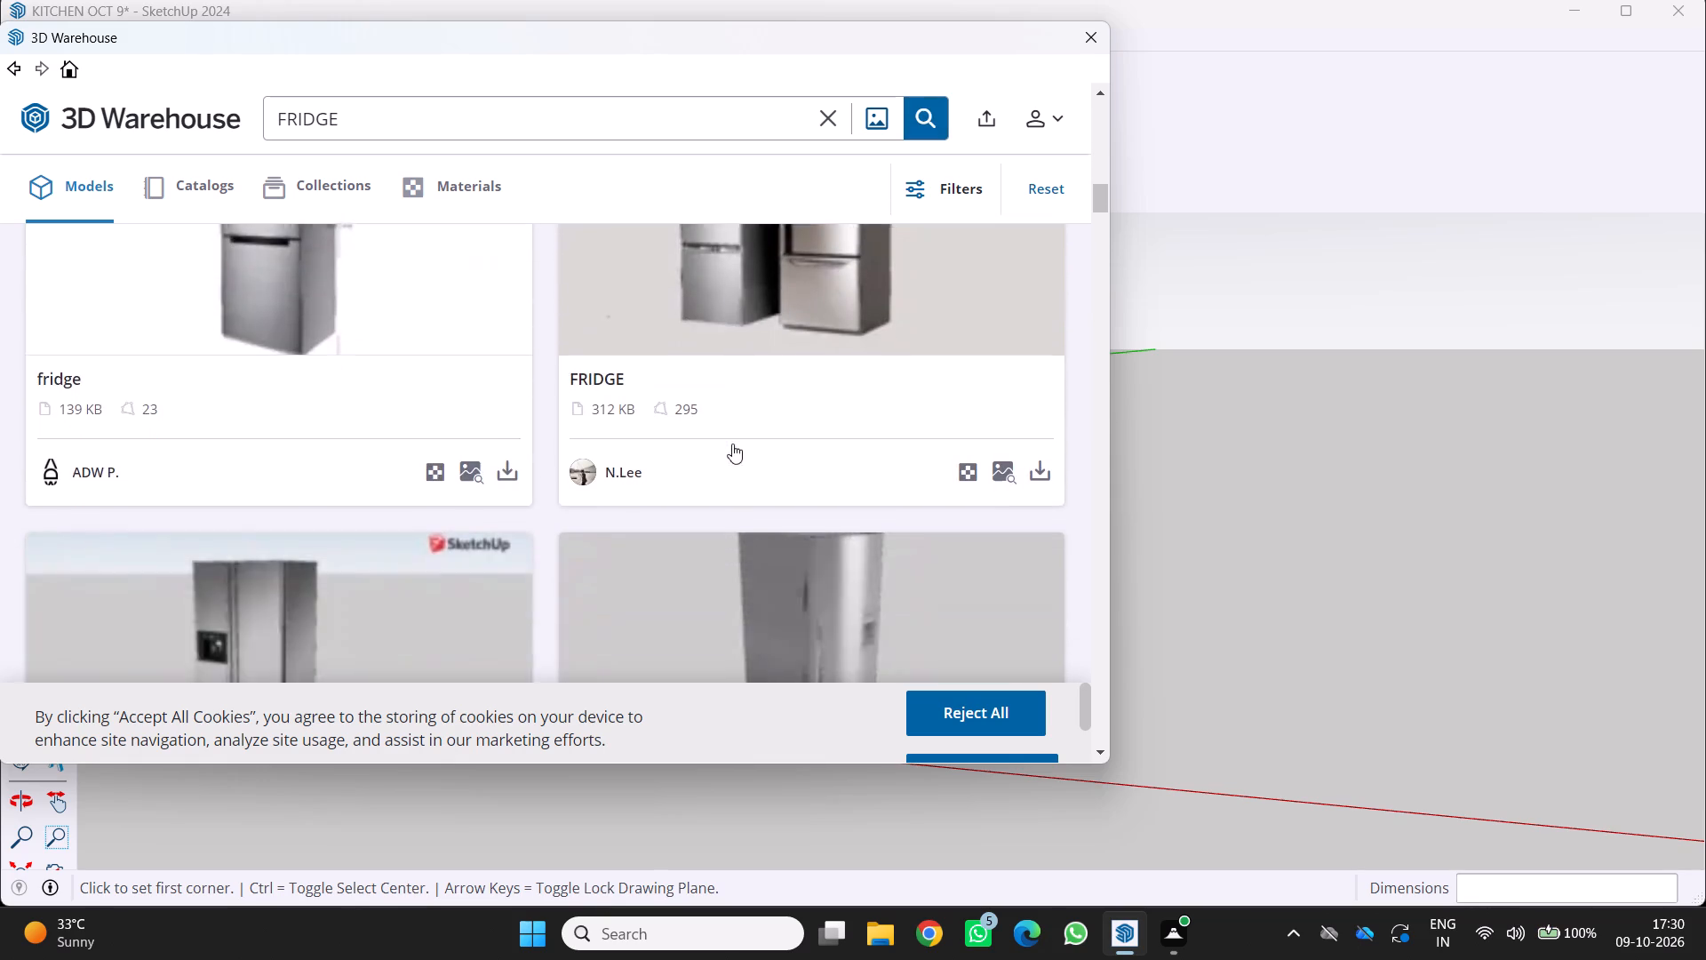
scroll(732, 444, down, 8)
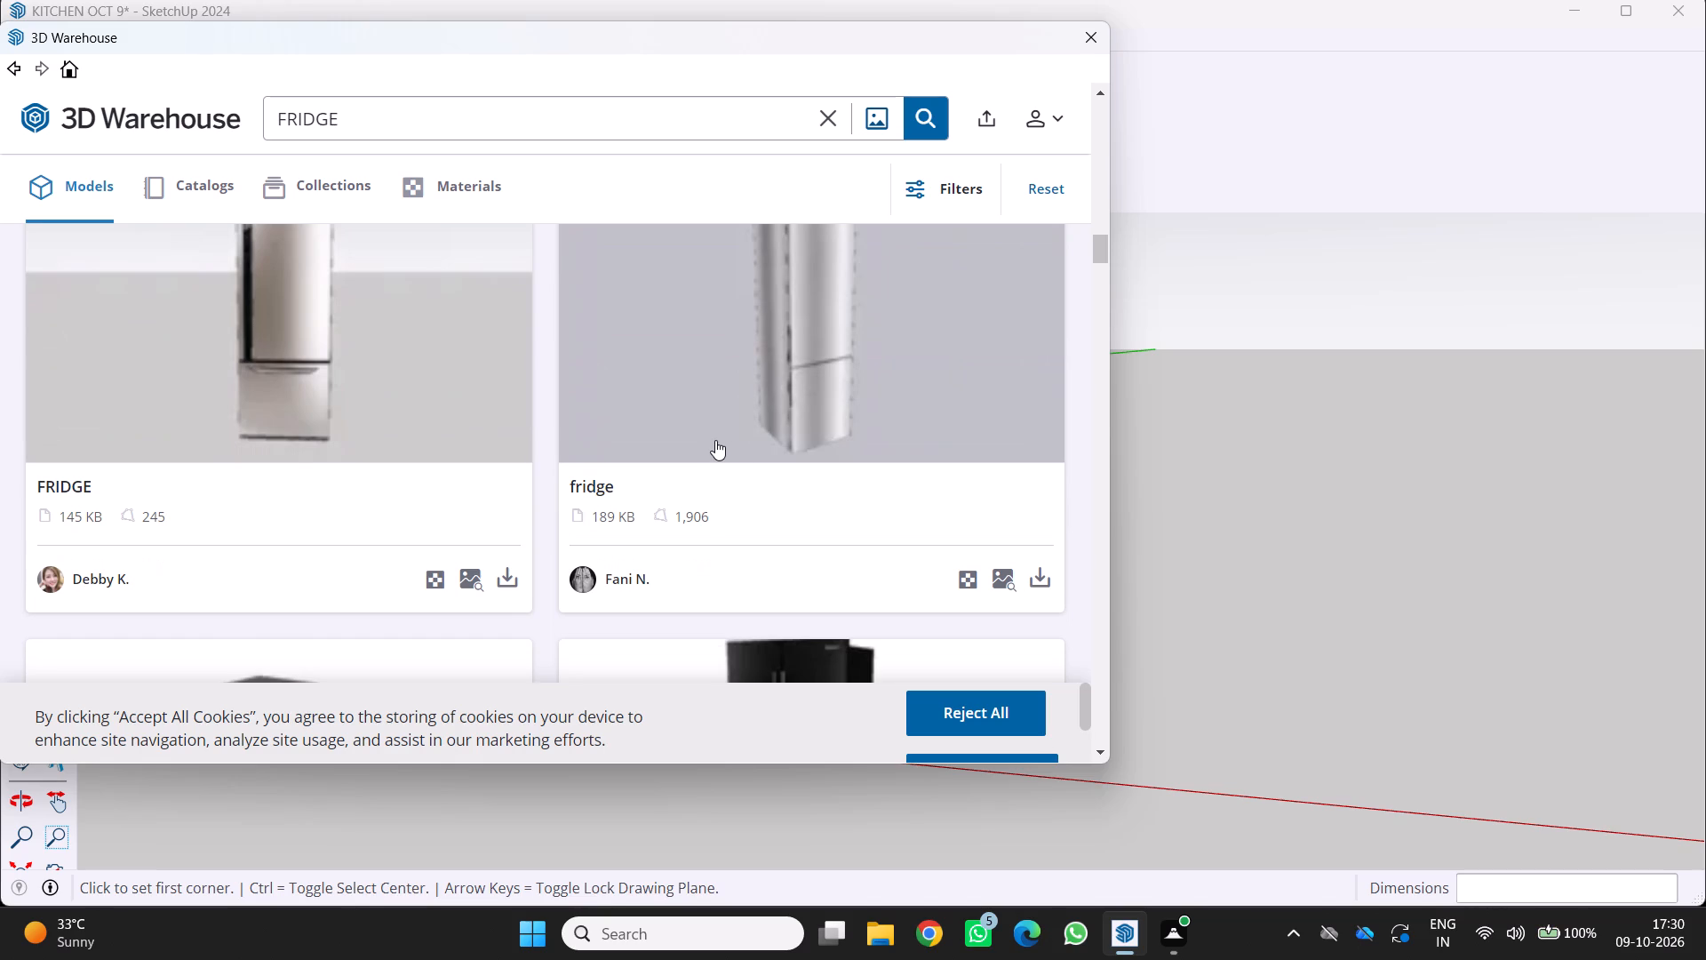
scroll(660, 443, down, 4)
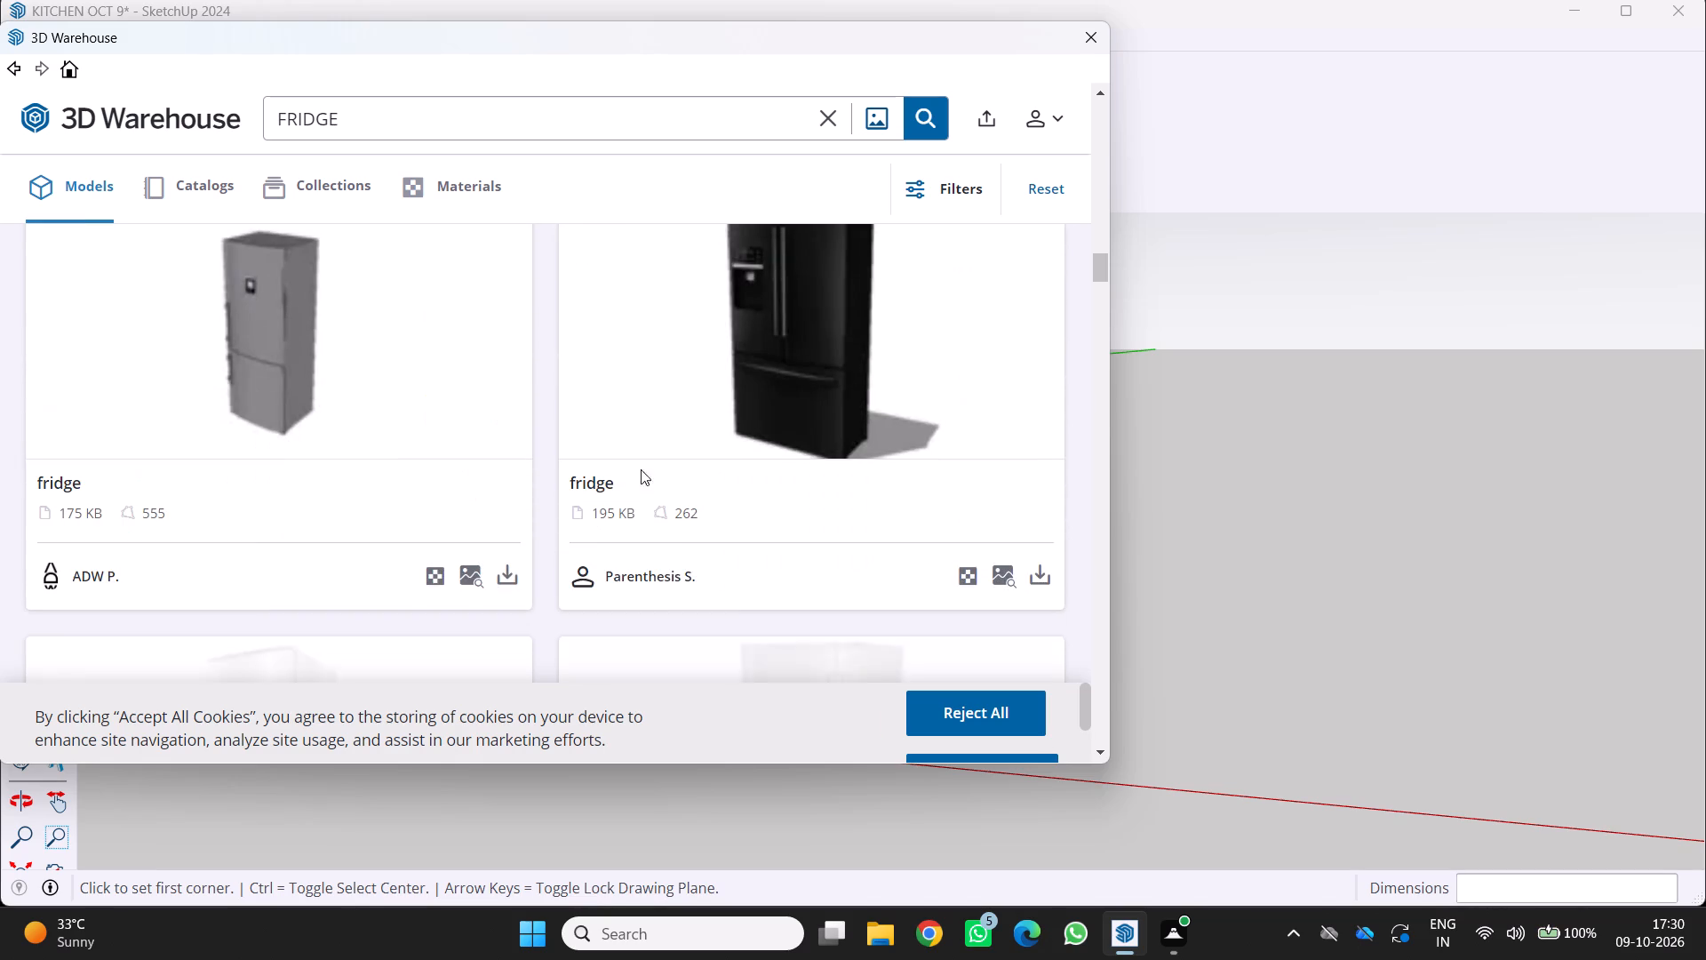
scroll(620, 494, down, 4)
scroll(455, 513, down, 3)
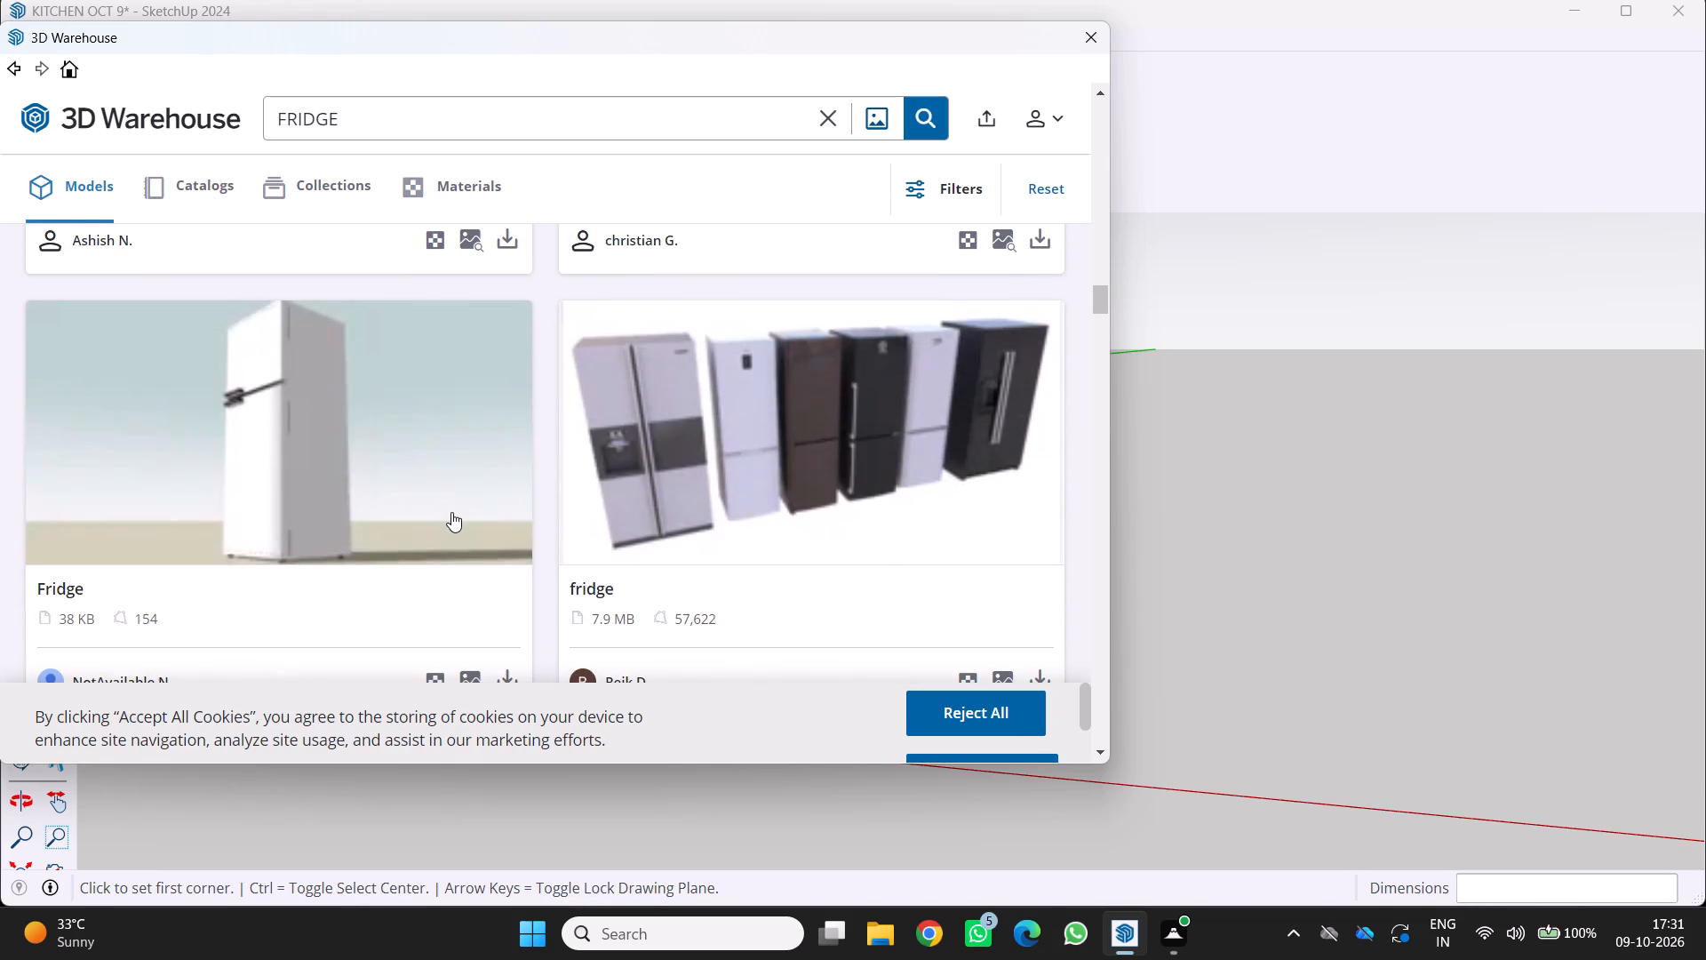
scroll(451, 512, down, 5)
scroll(304, 559, down, 4)
scroll(137, 503, down, 3)
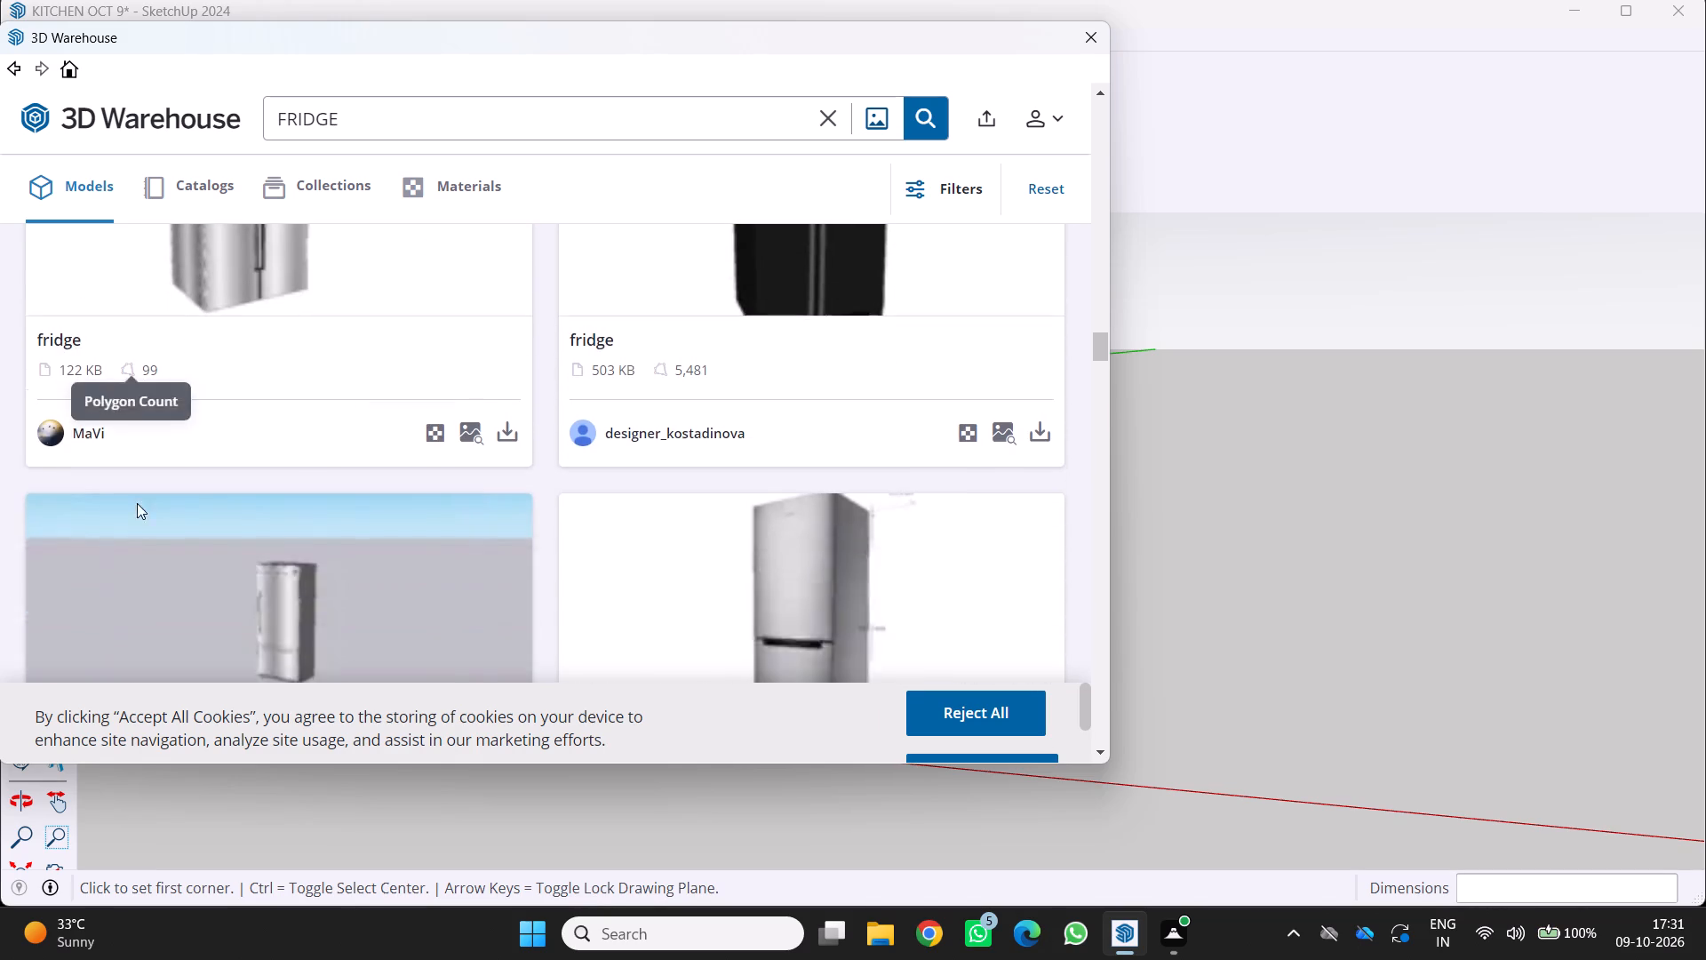
scroll(137, 503, down, 2)
scroll(219, 492, down, 8)
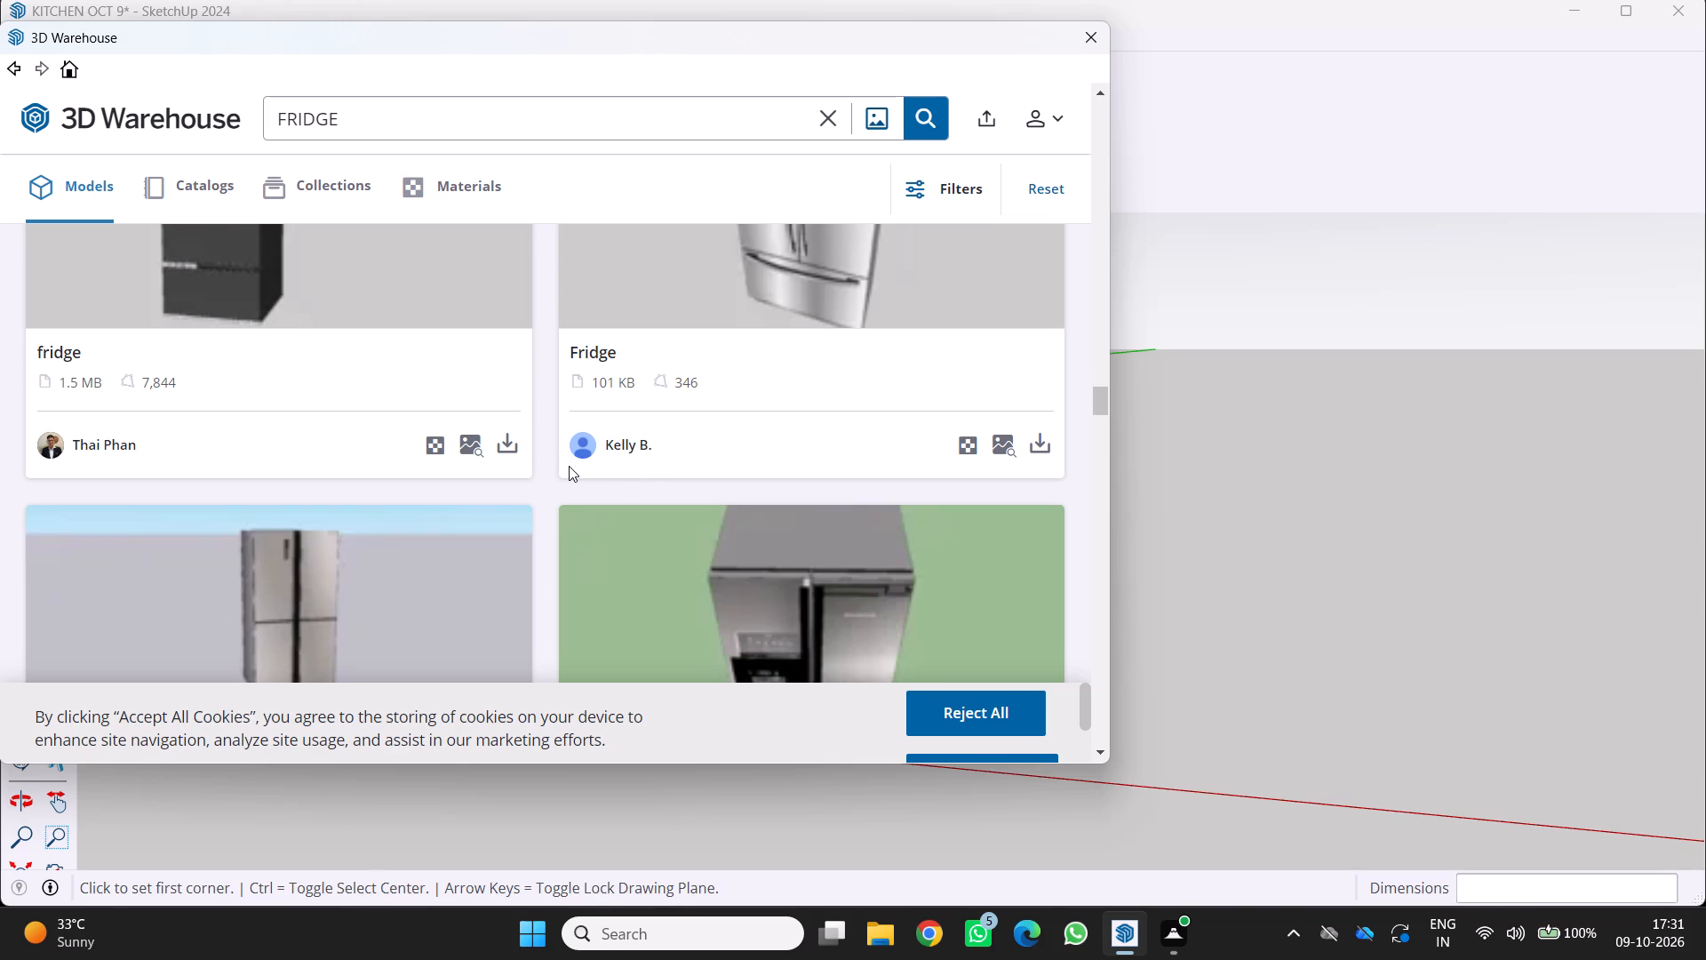
click(1088, 36)
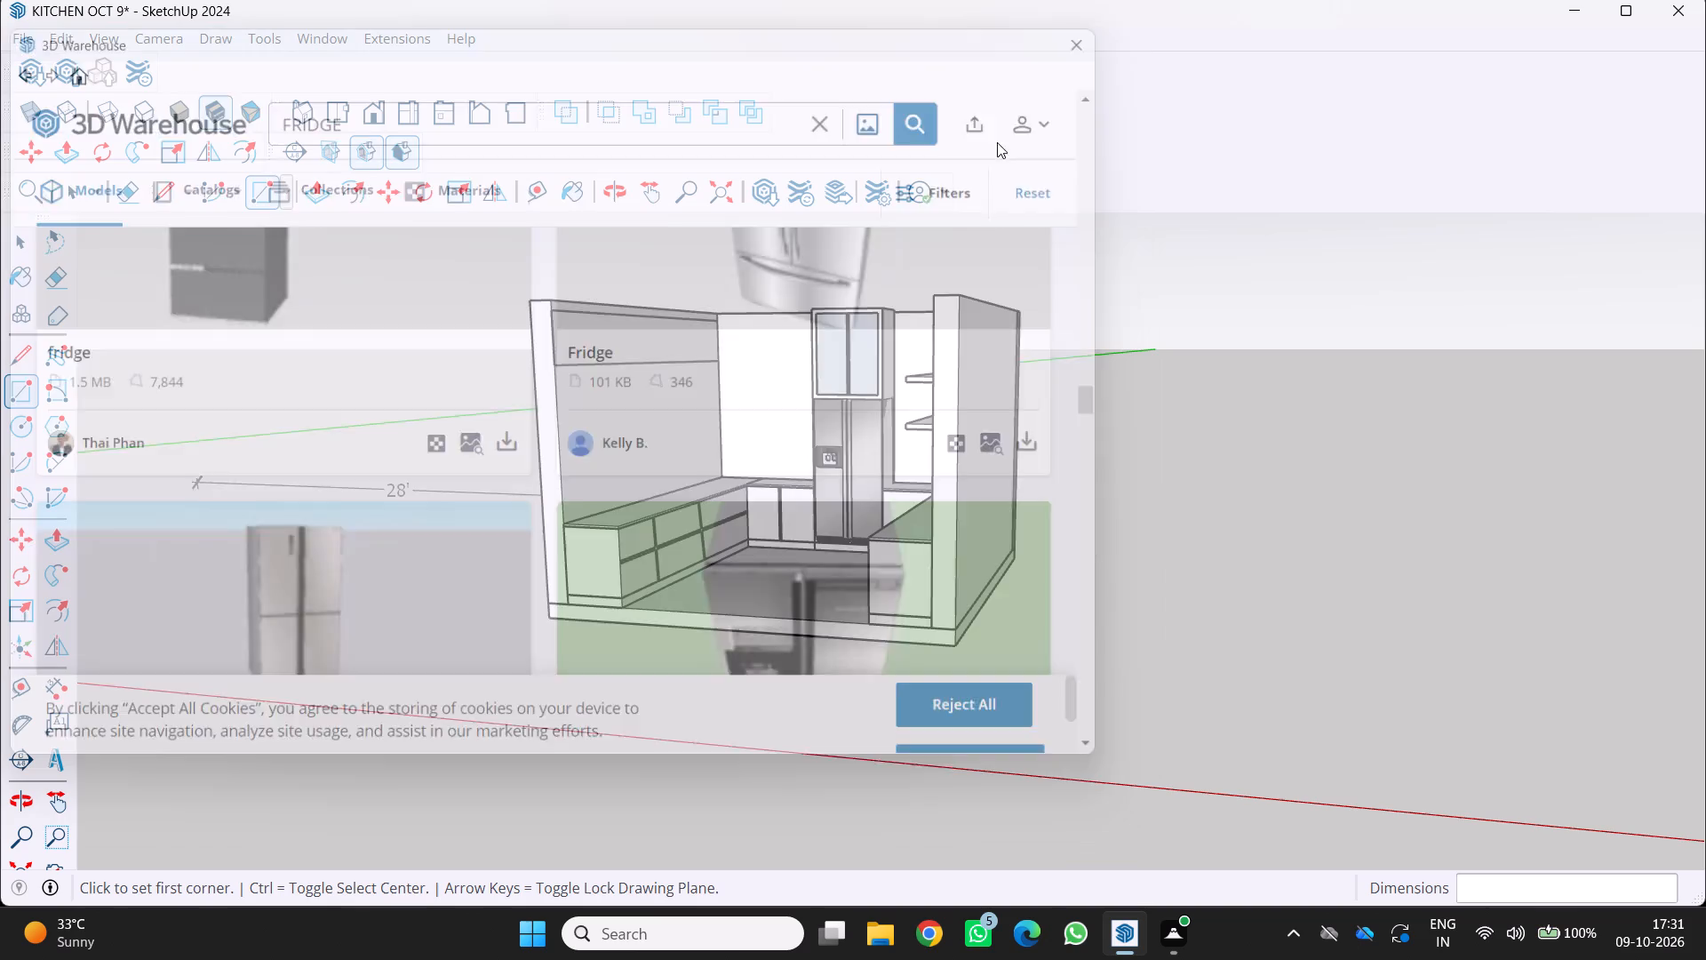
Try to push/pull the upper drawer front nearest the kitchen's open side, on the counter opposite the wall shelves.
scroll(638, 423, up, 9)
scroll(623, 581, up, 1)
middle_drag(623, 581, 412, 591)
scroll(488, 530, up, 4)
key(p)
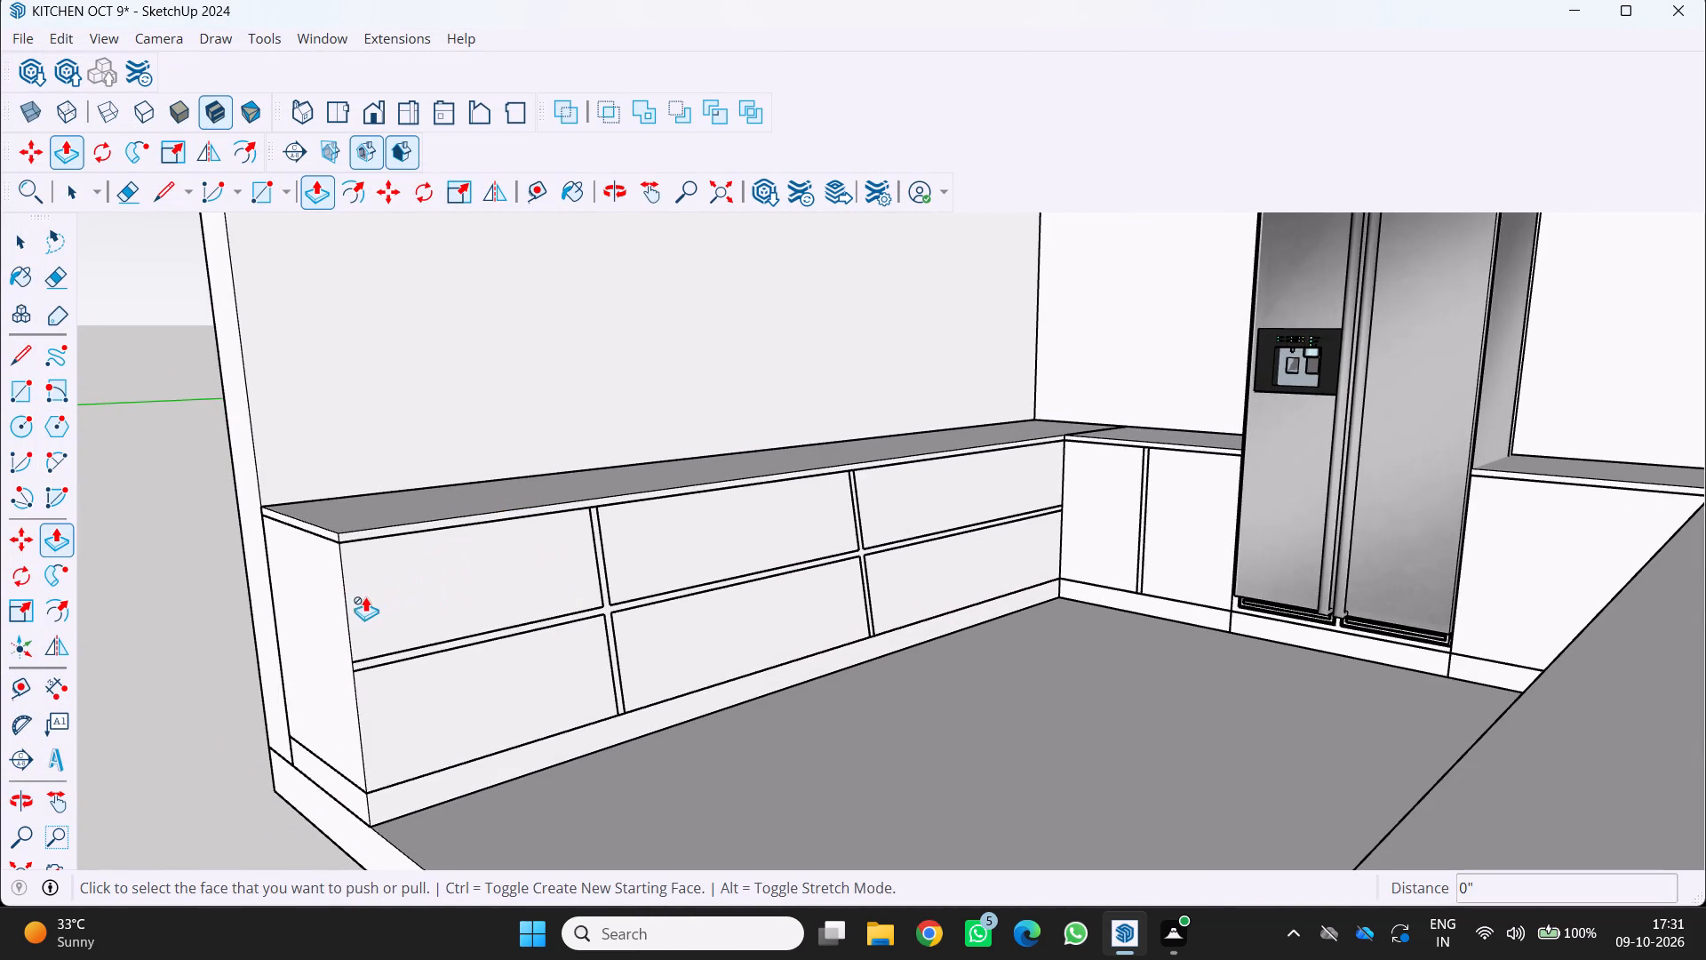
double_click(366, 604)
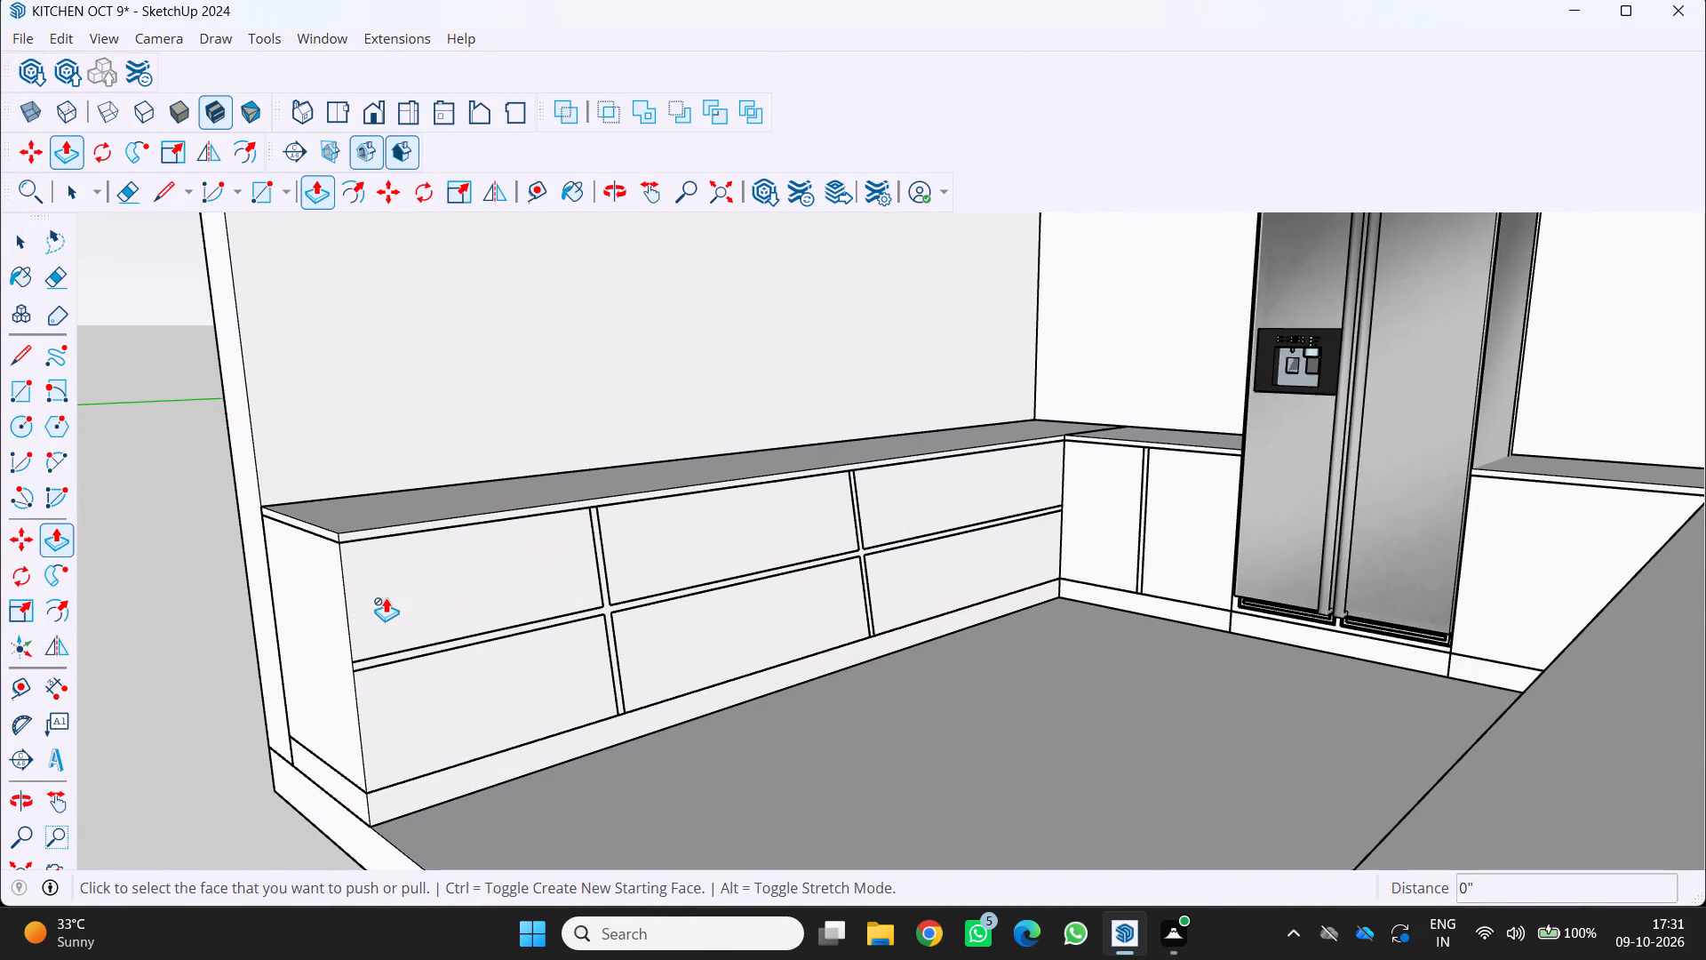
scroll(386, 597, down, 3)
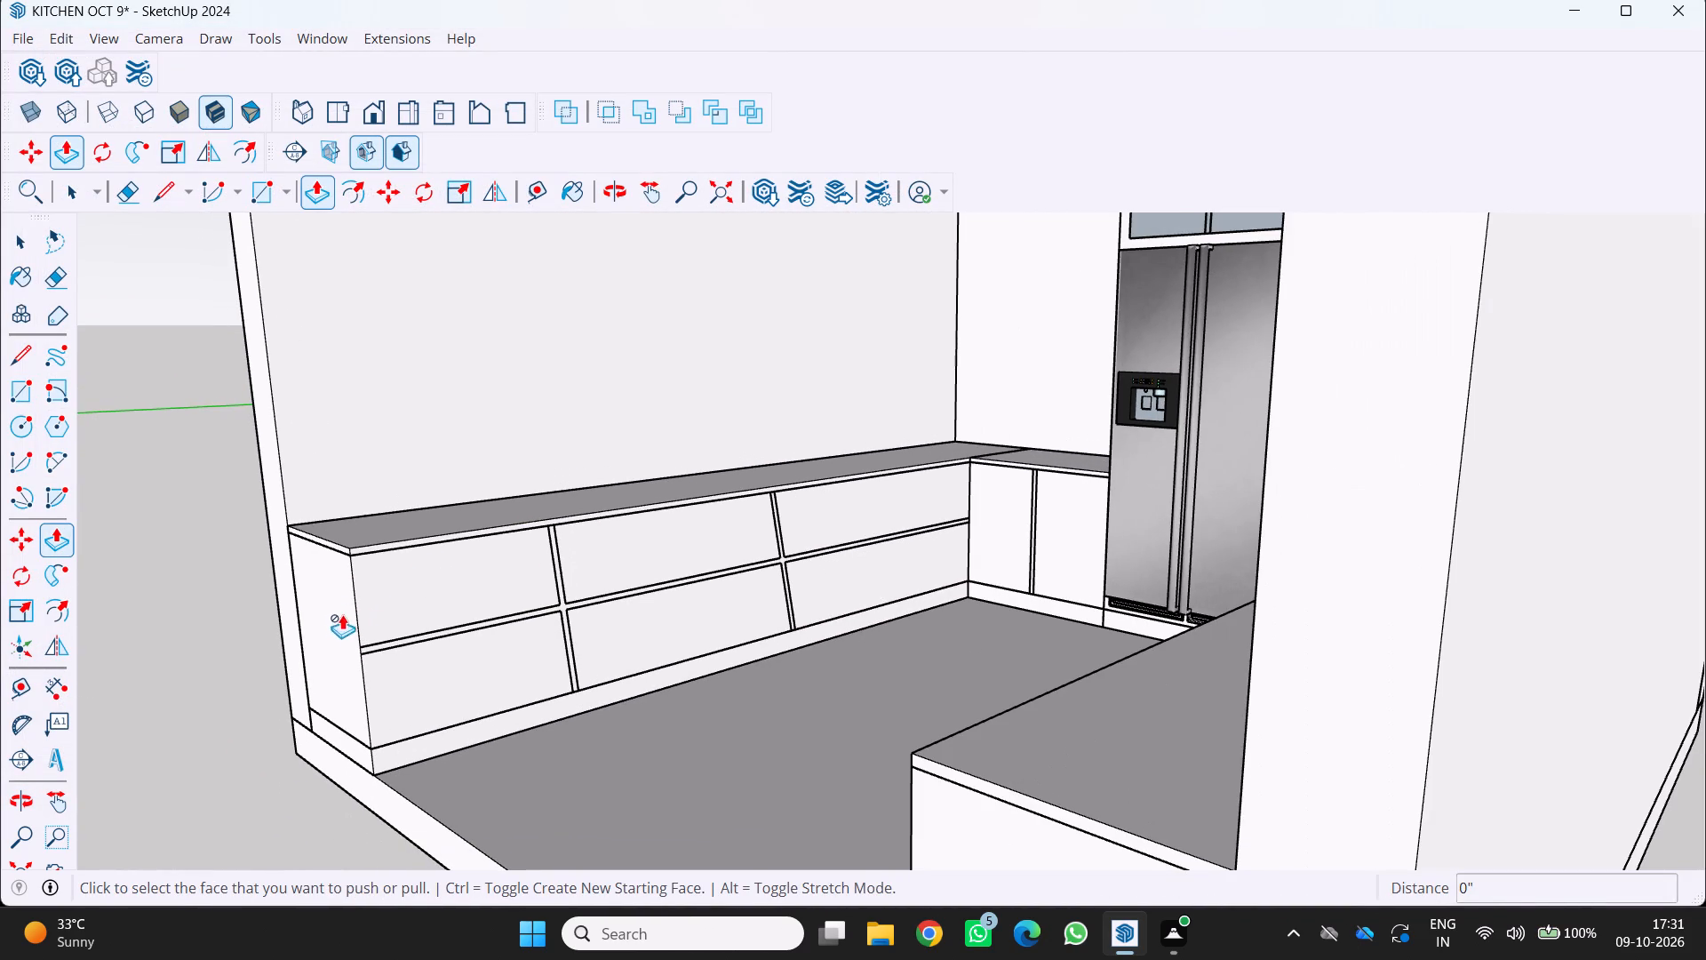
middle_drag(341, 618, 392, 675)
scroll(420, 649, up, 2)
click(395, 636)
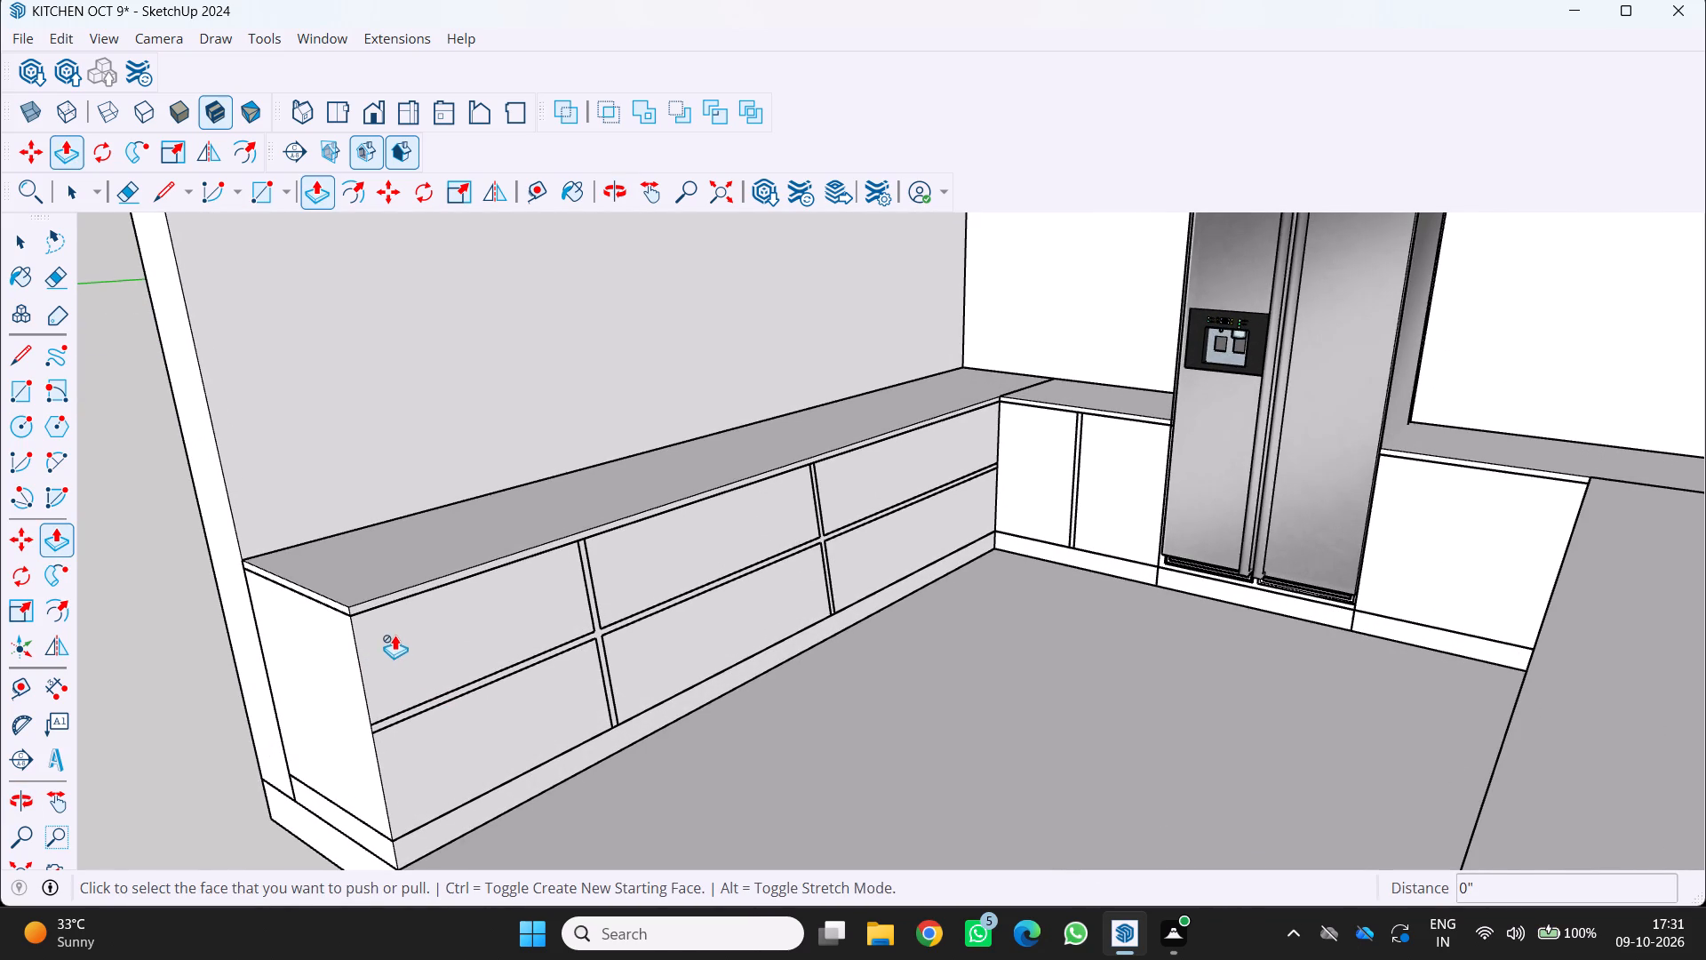
Push the open-side end face of the drawer cabinet body opposite the wall shelves inward by 3'.
middle_click(358, 657)
middle_drag(363, 658, 579, 586)
middle_click(581, 585)
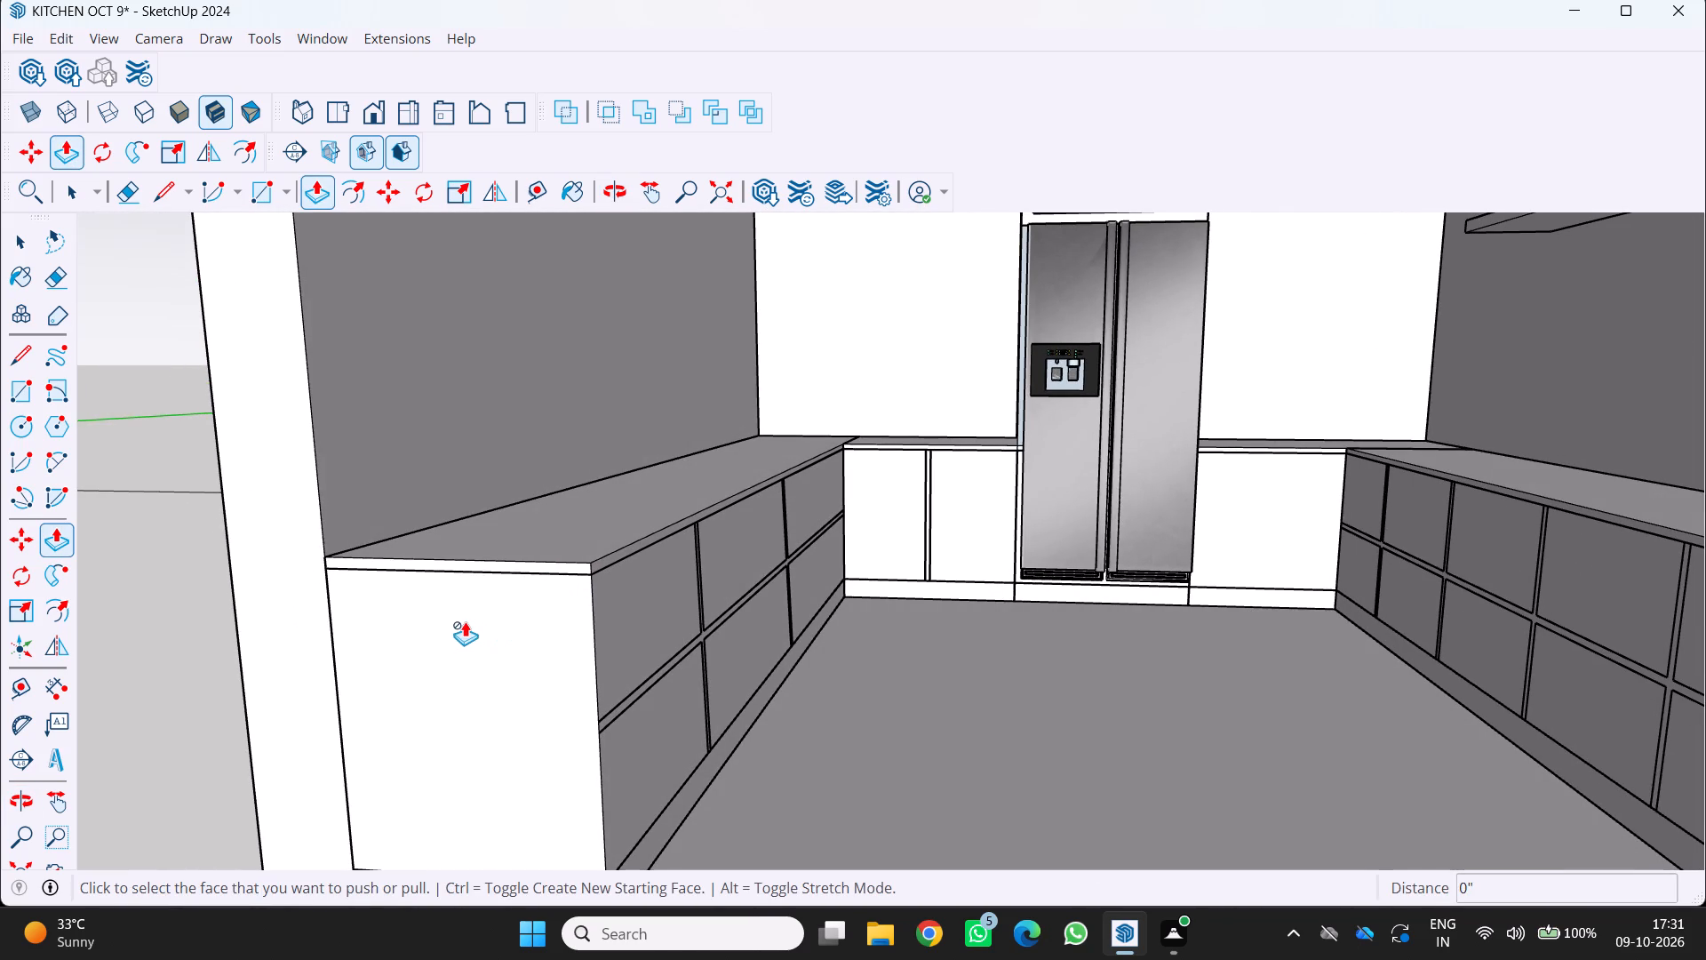
scroll(430, 607, down, 4)
key(space)
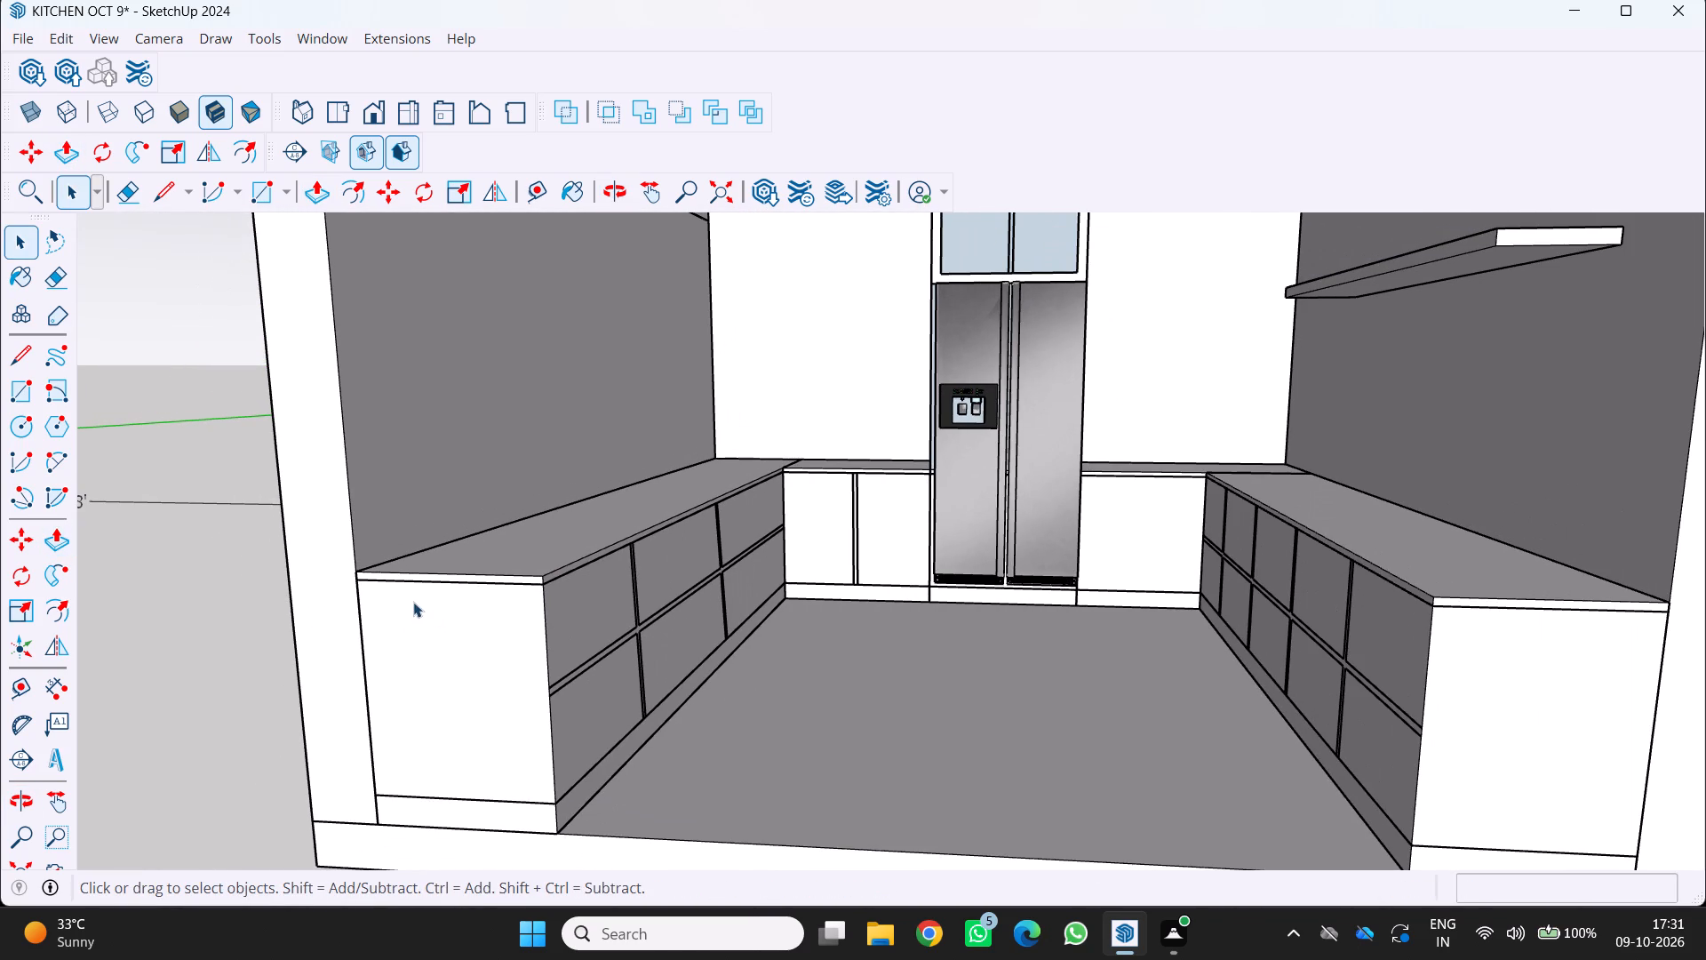
click(426, 610)
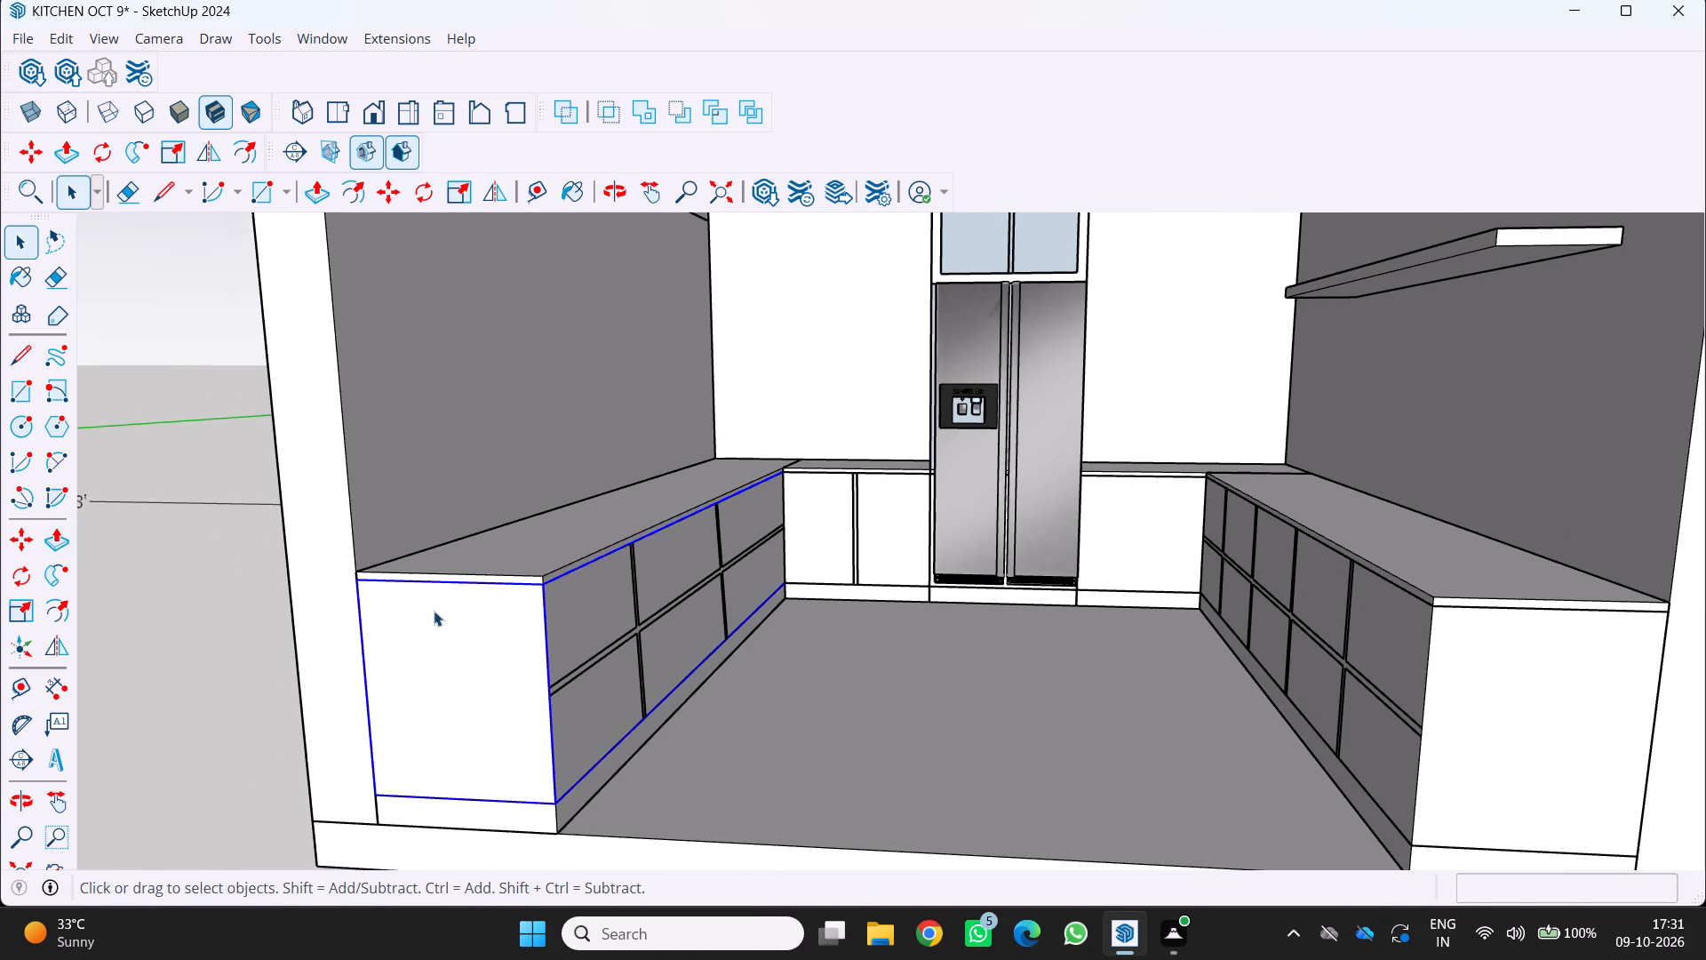
click(436, 612)
double_click(442, 614)
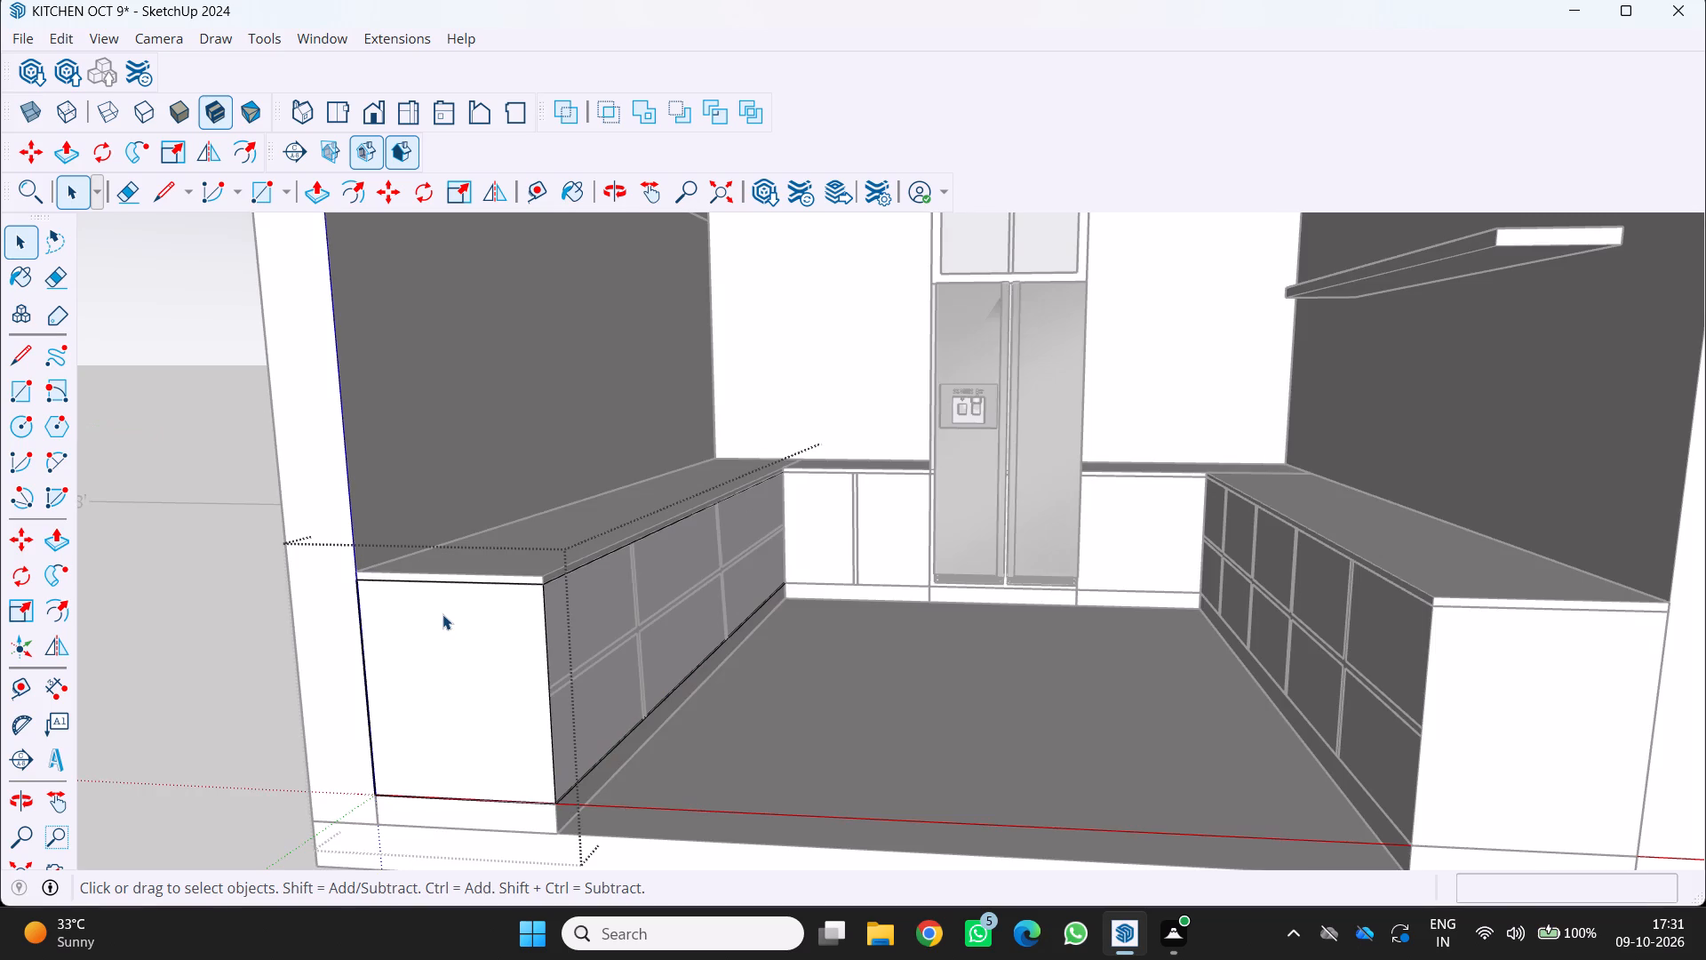
key(p)
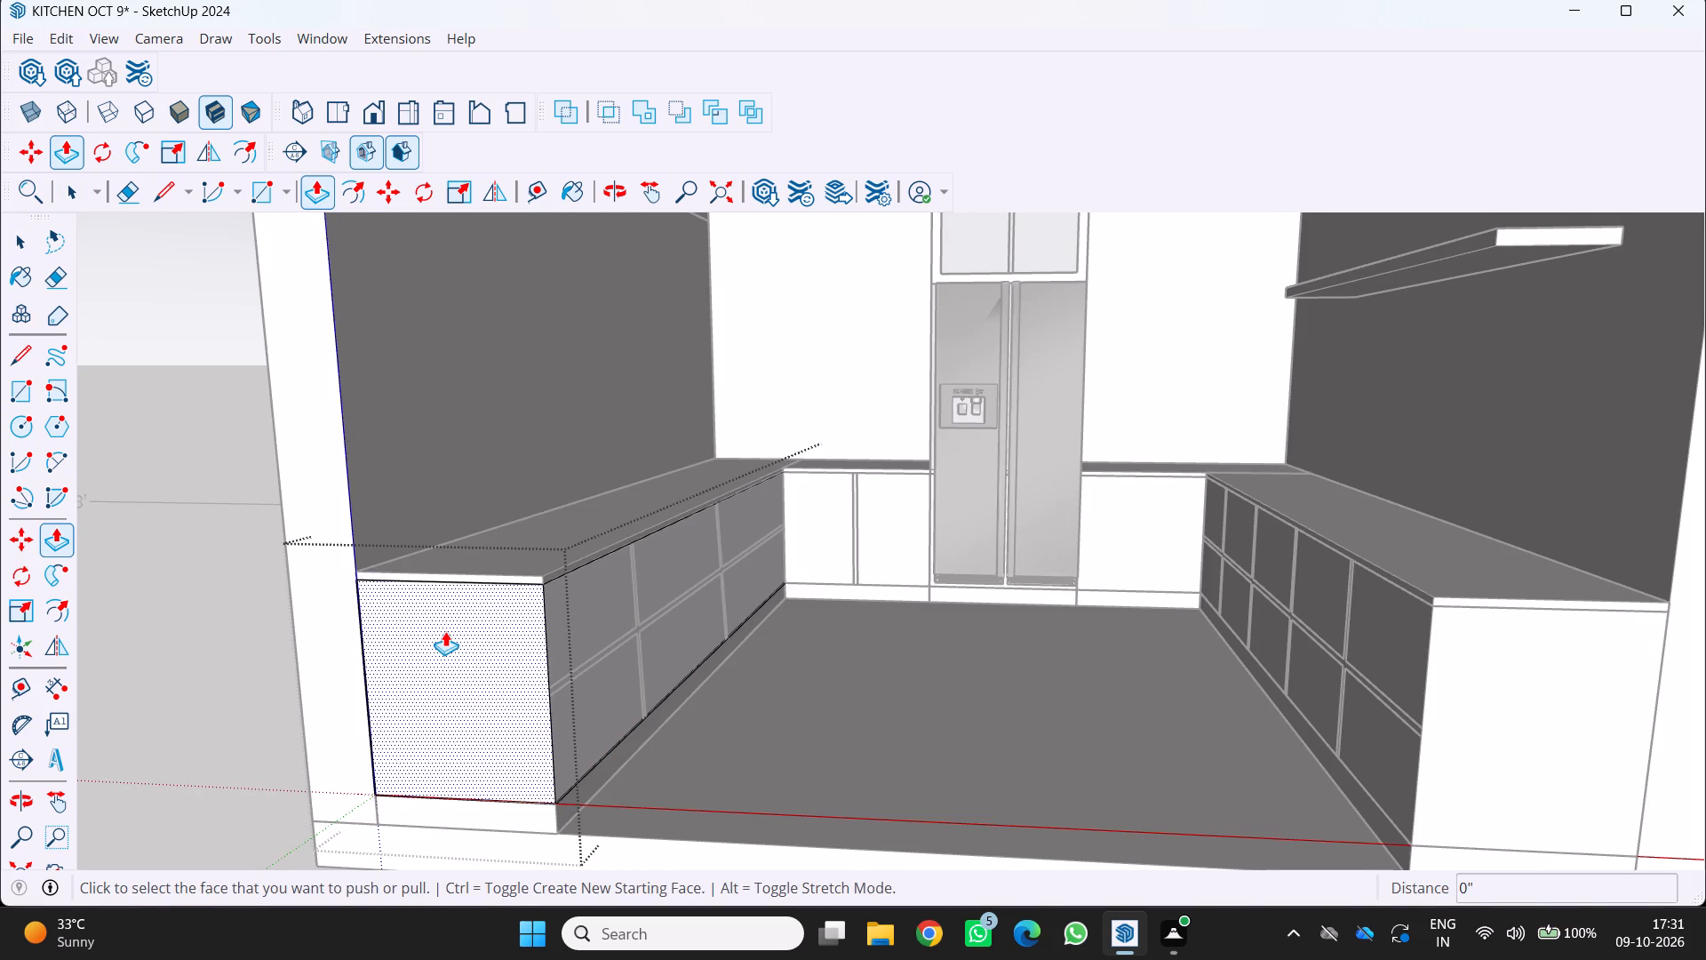
scroll(449, 634, up, 2)
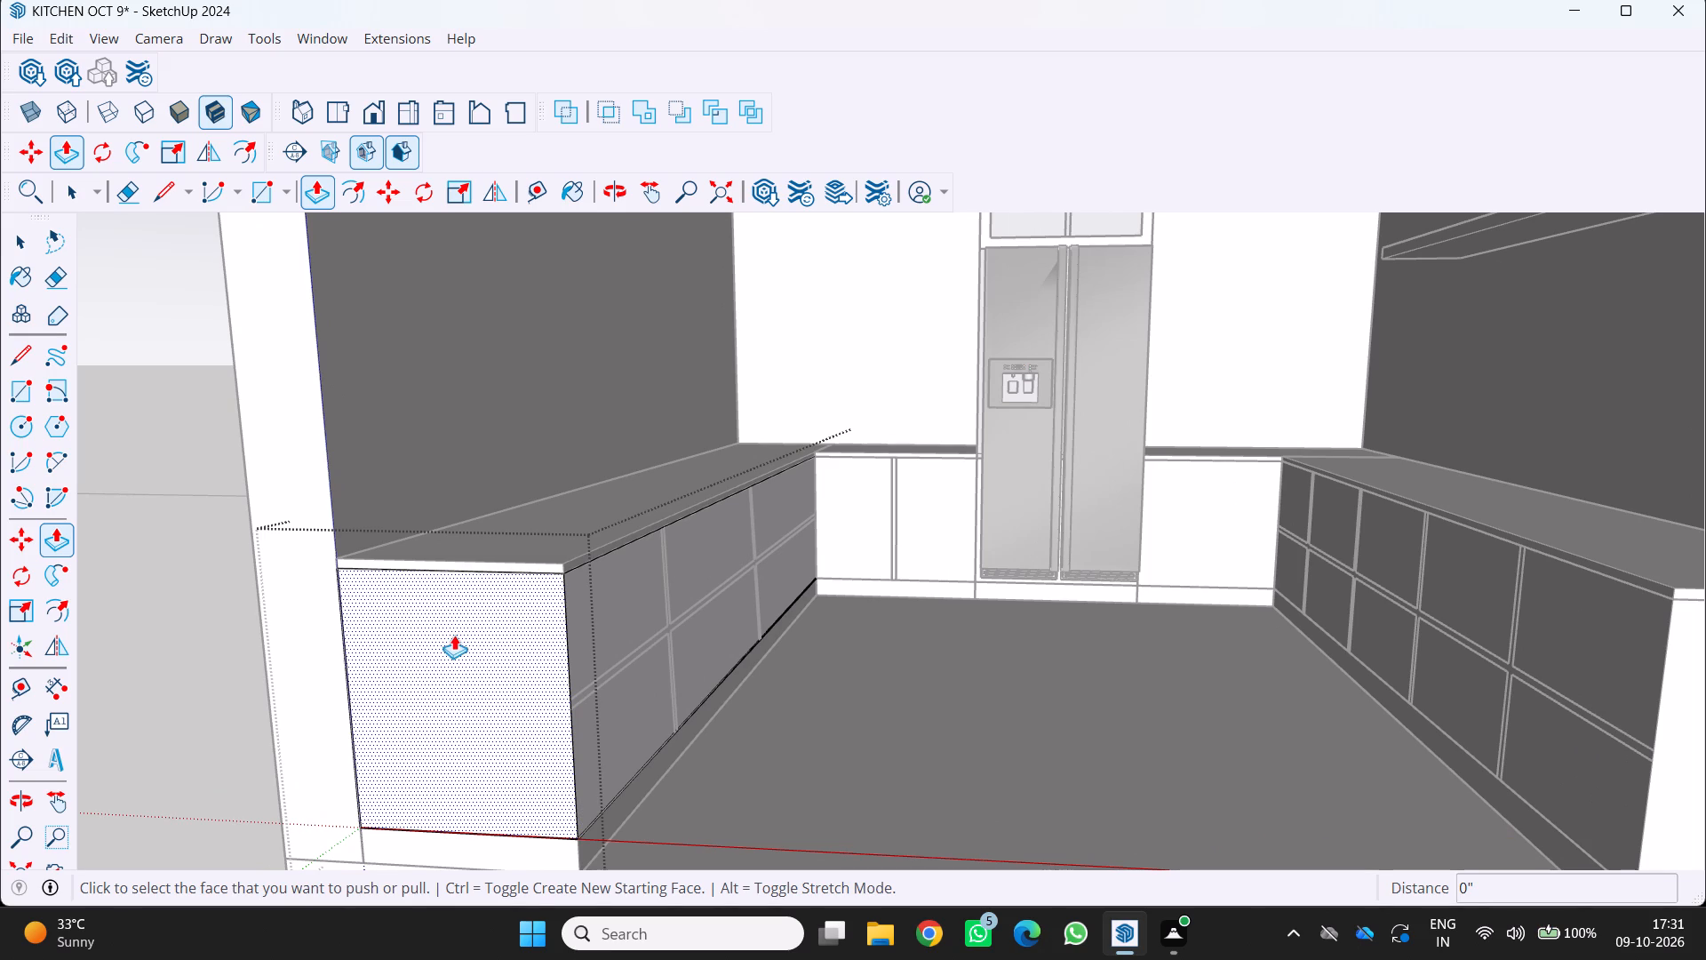
click(456, 636)
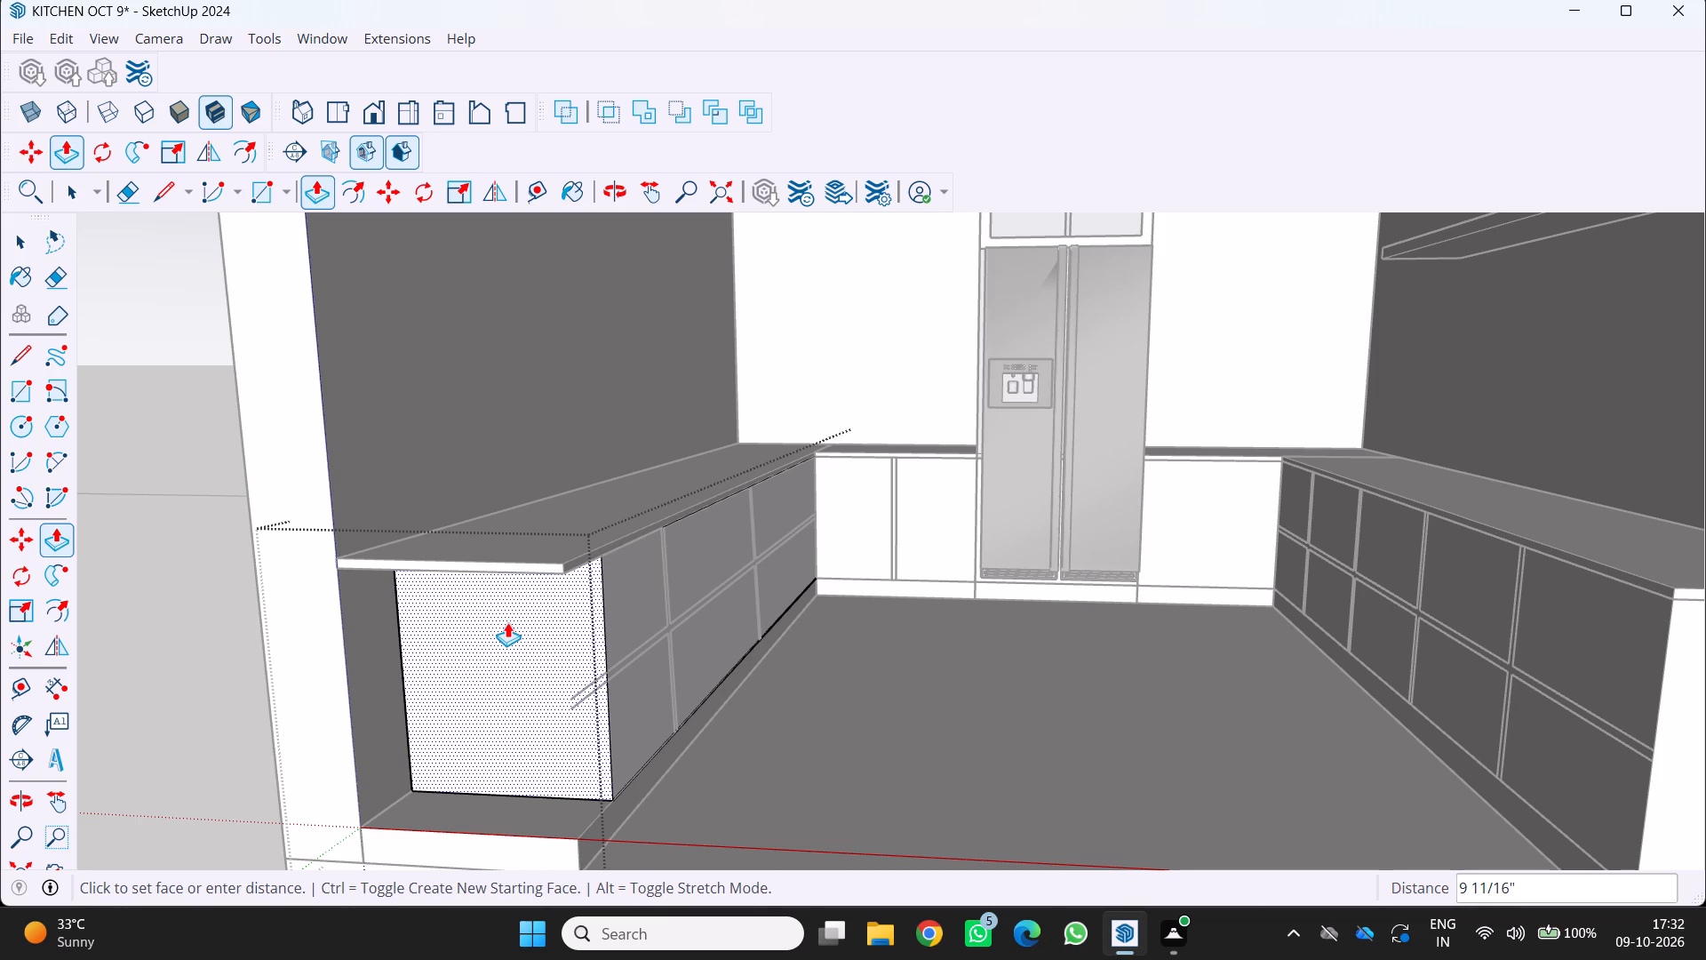
text(3')
key(Return)
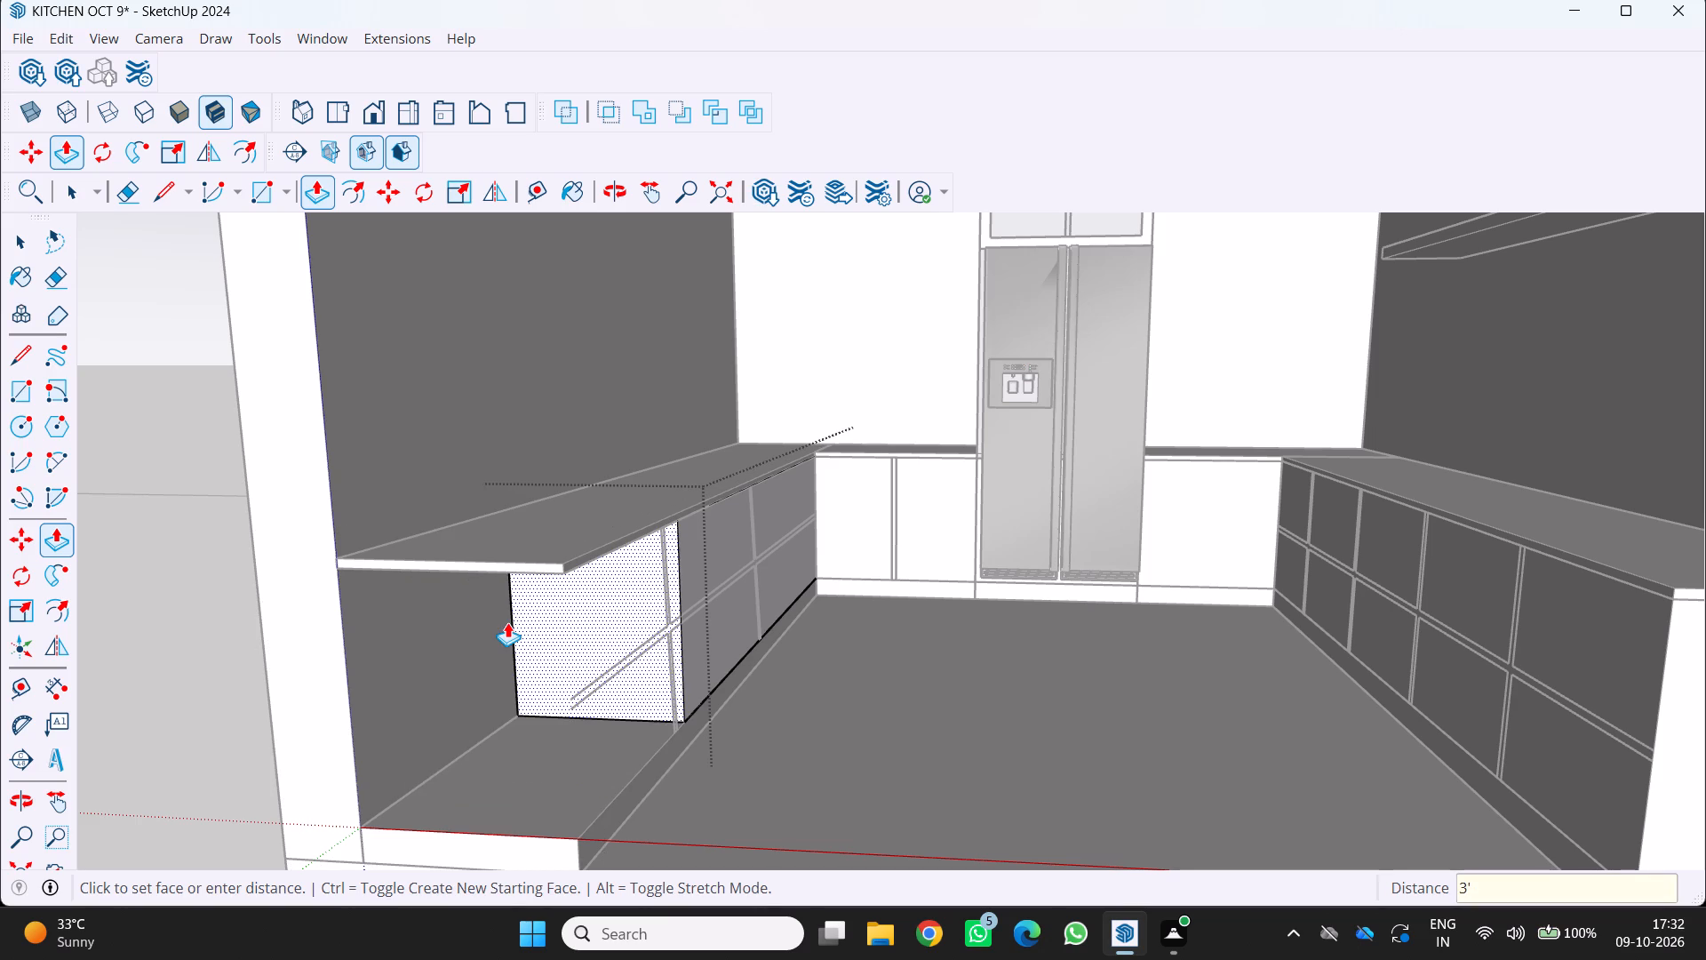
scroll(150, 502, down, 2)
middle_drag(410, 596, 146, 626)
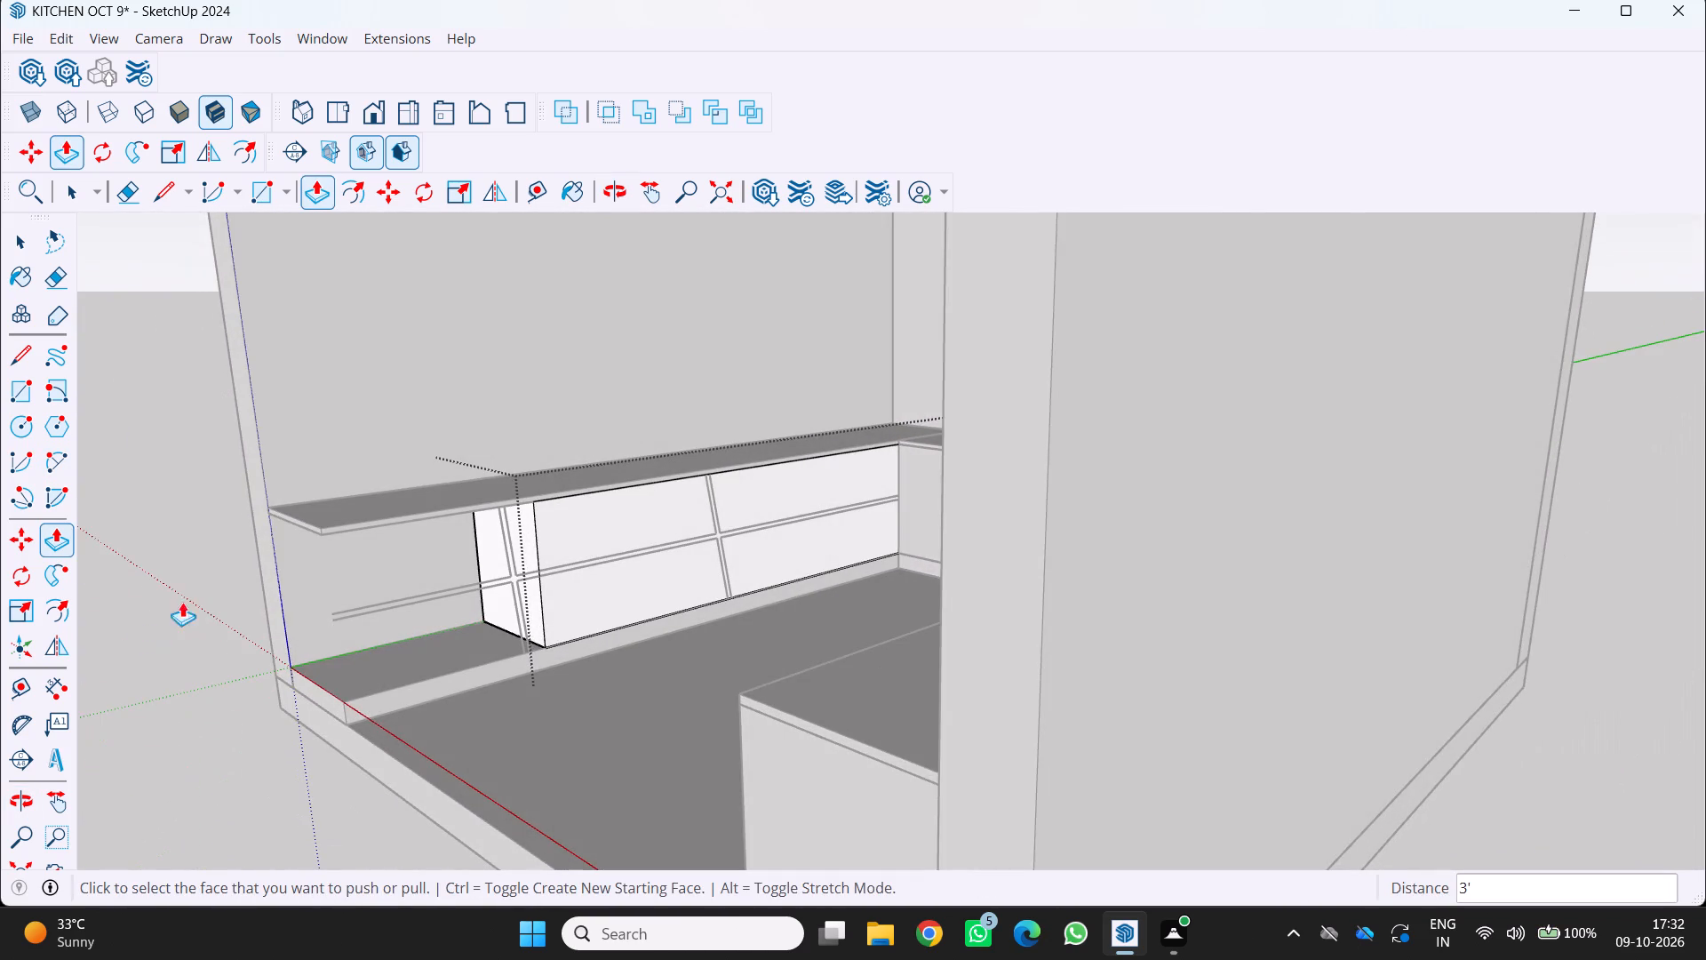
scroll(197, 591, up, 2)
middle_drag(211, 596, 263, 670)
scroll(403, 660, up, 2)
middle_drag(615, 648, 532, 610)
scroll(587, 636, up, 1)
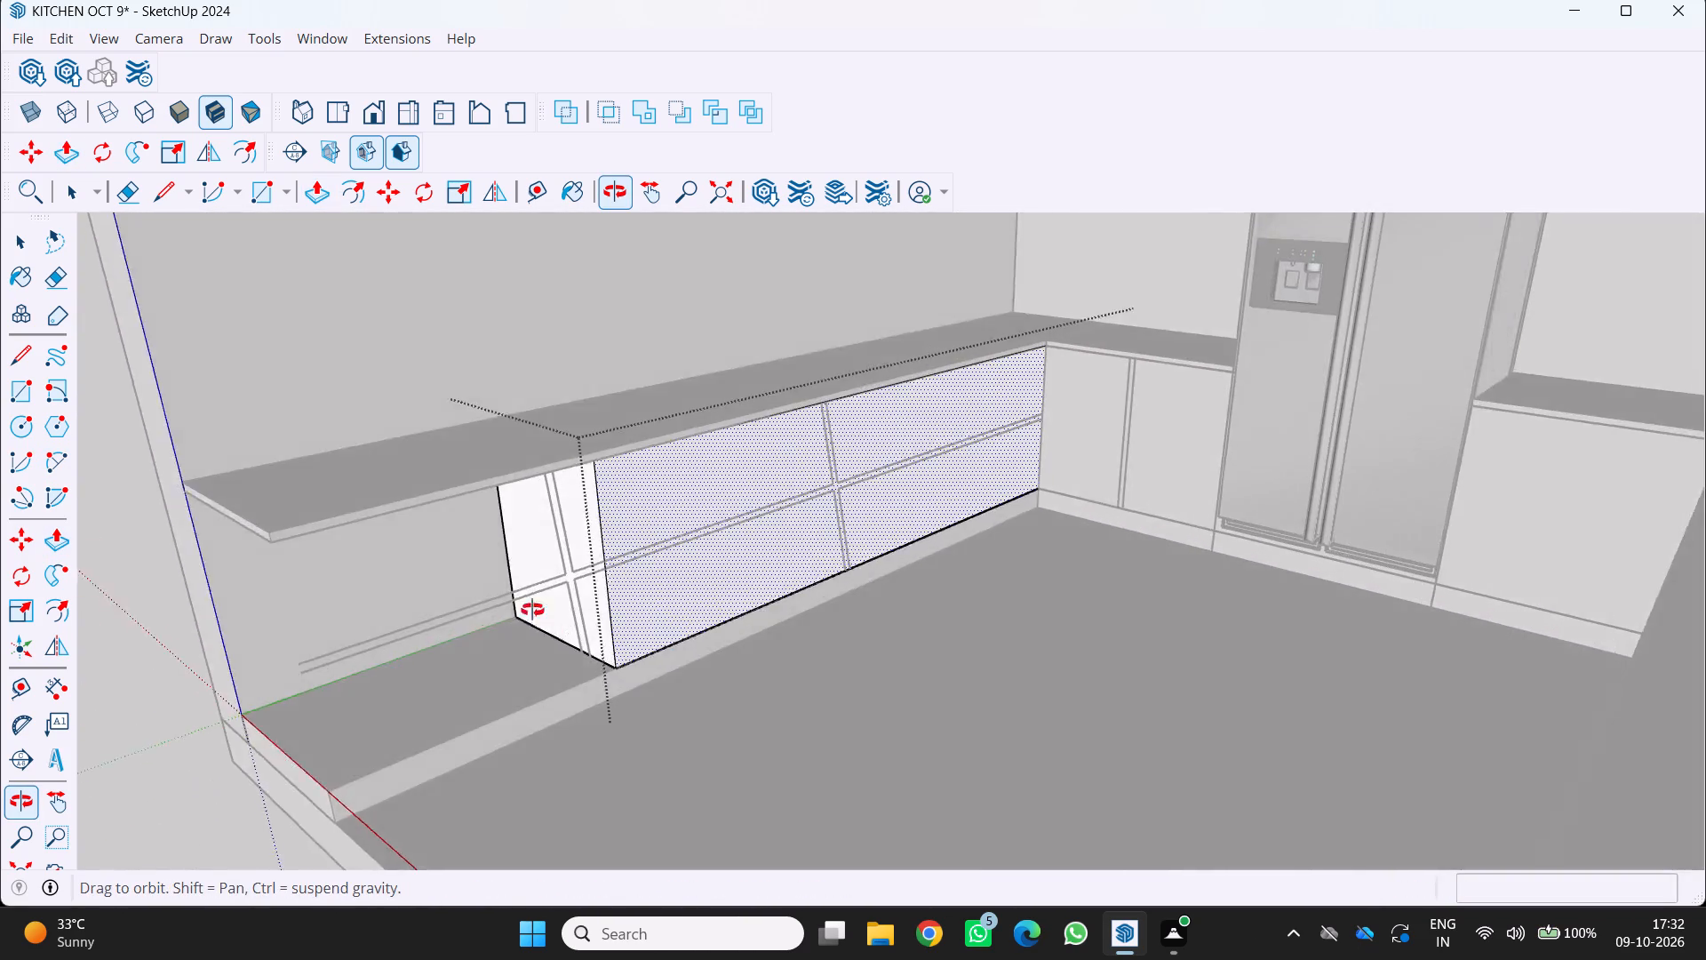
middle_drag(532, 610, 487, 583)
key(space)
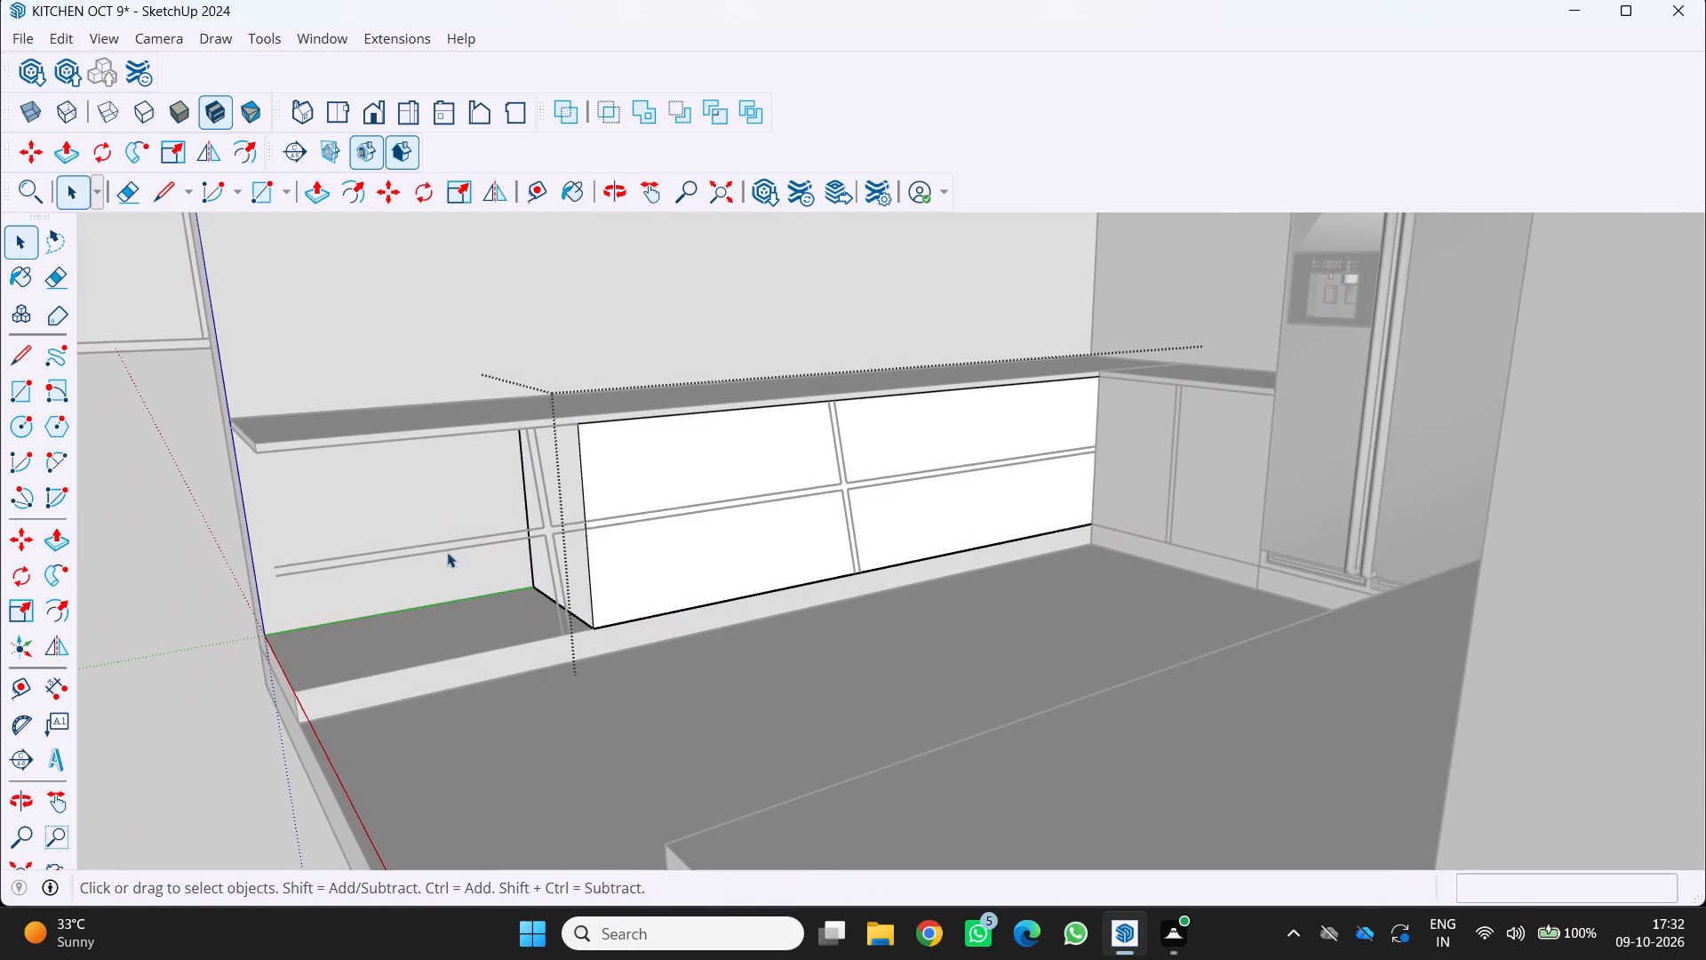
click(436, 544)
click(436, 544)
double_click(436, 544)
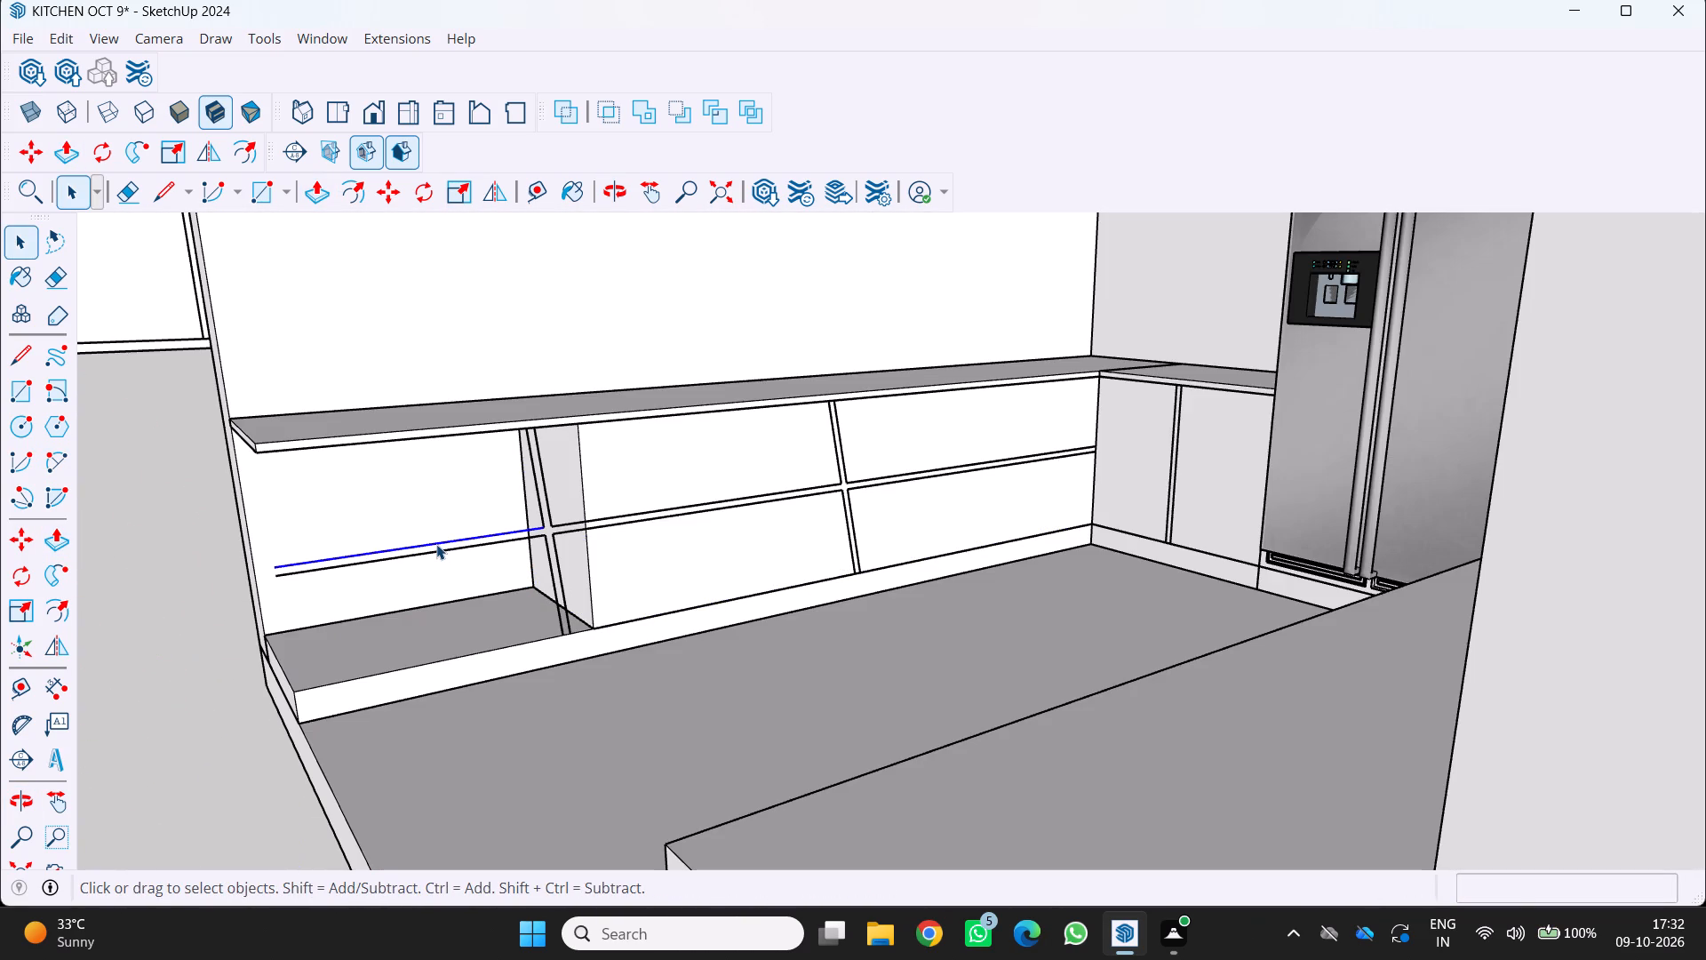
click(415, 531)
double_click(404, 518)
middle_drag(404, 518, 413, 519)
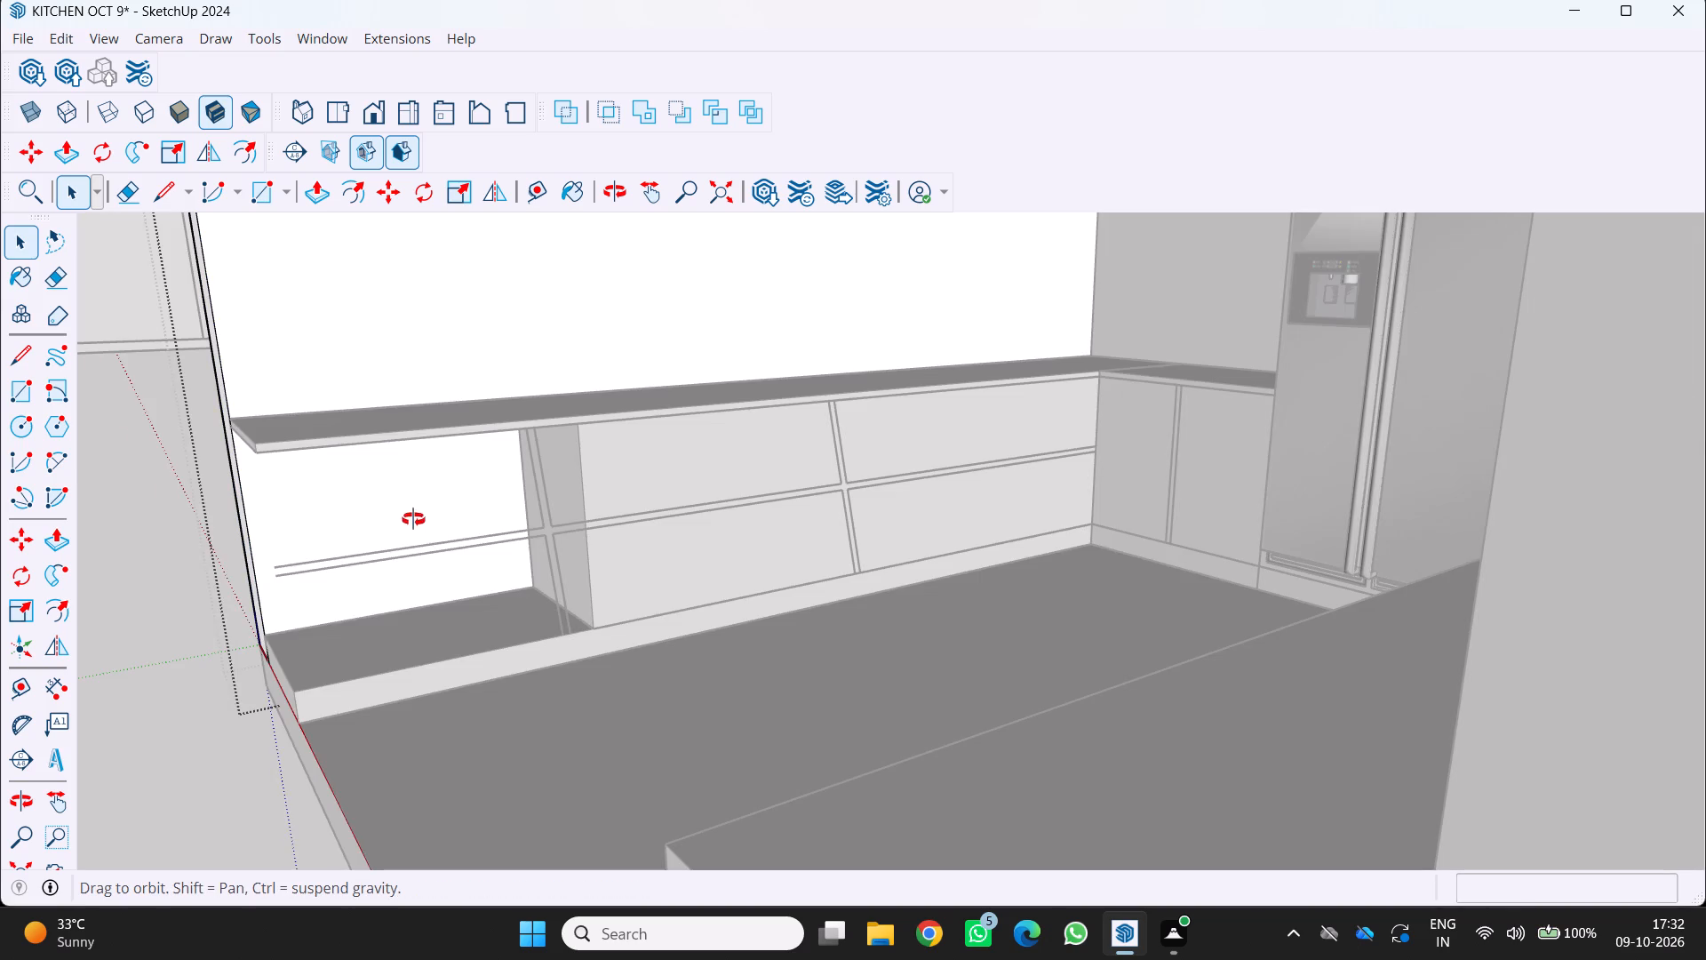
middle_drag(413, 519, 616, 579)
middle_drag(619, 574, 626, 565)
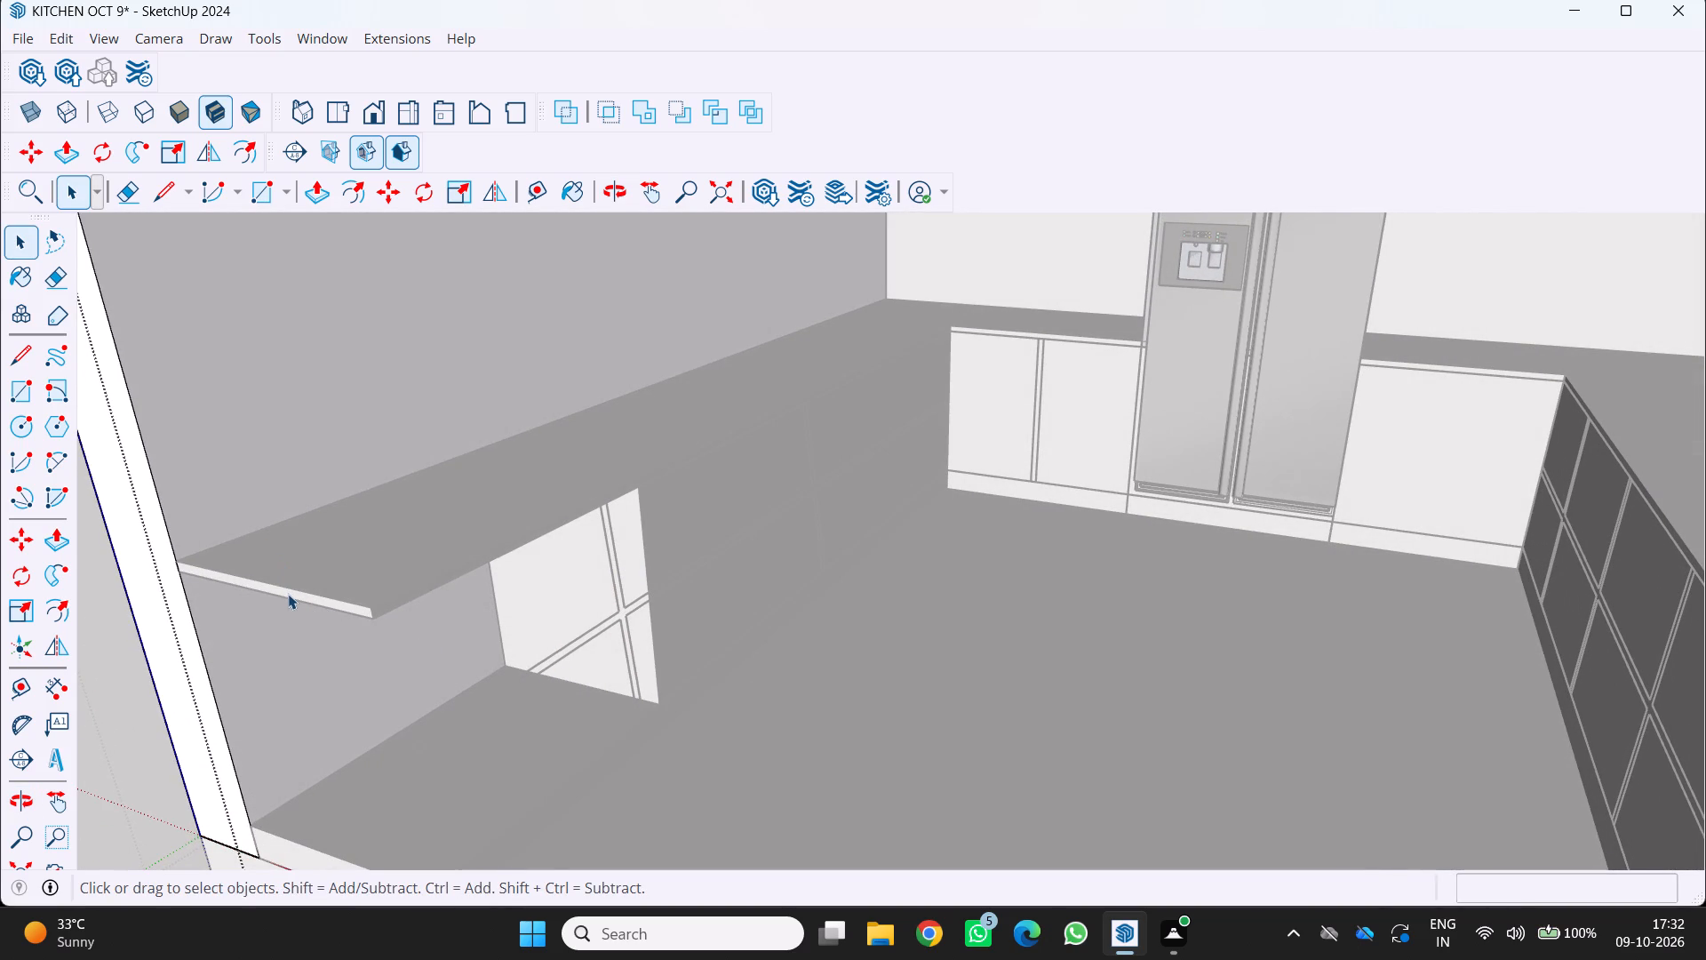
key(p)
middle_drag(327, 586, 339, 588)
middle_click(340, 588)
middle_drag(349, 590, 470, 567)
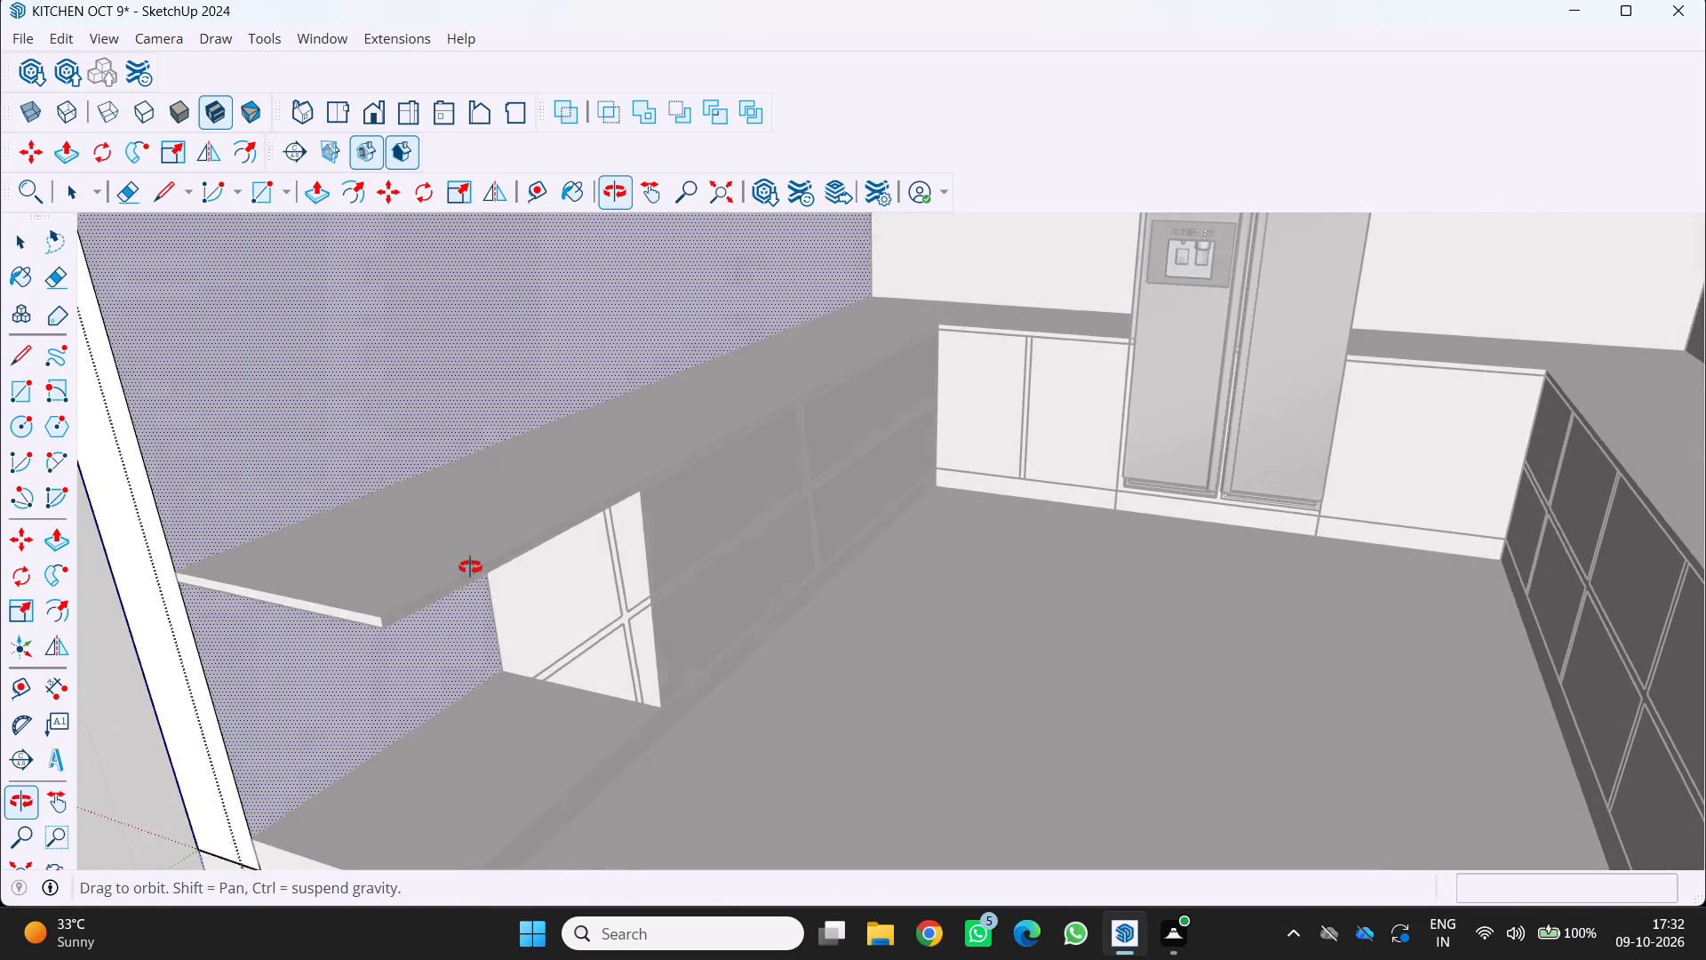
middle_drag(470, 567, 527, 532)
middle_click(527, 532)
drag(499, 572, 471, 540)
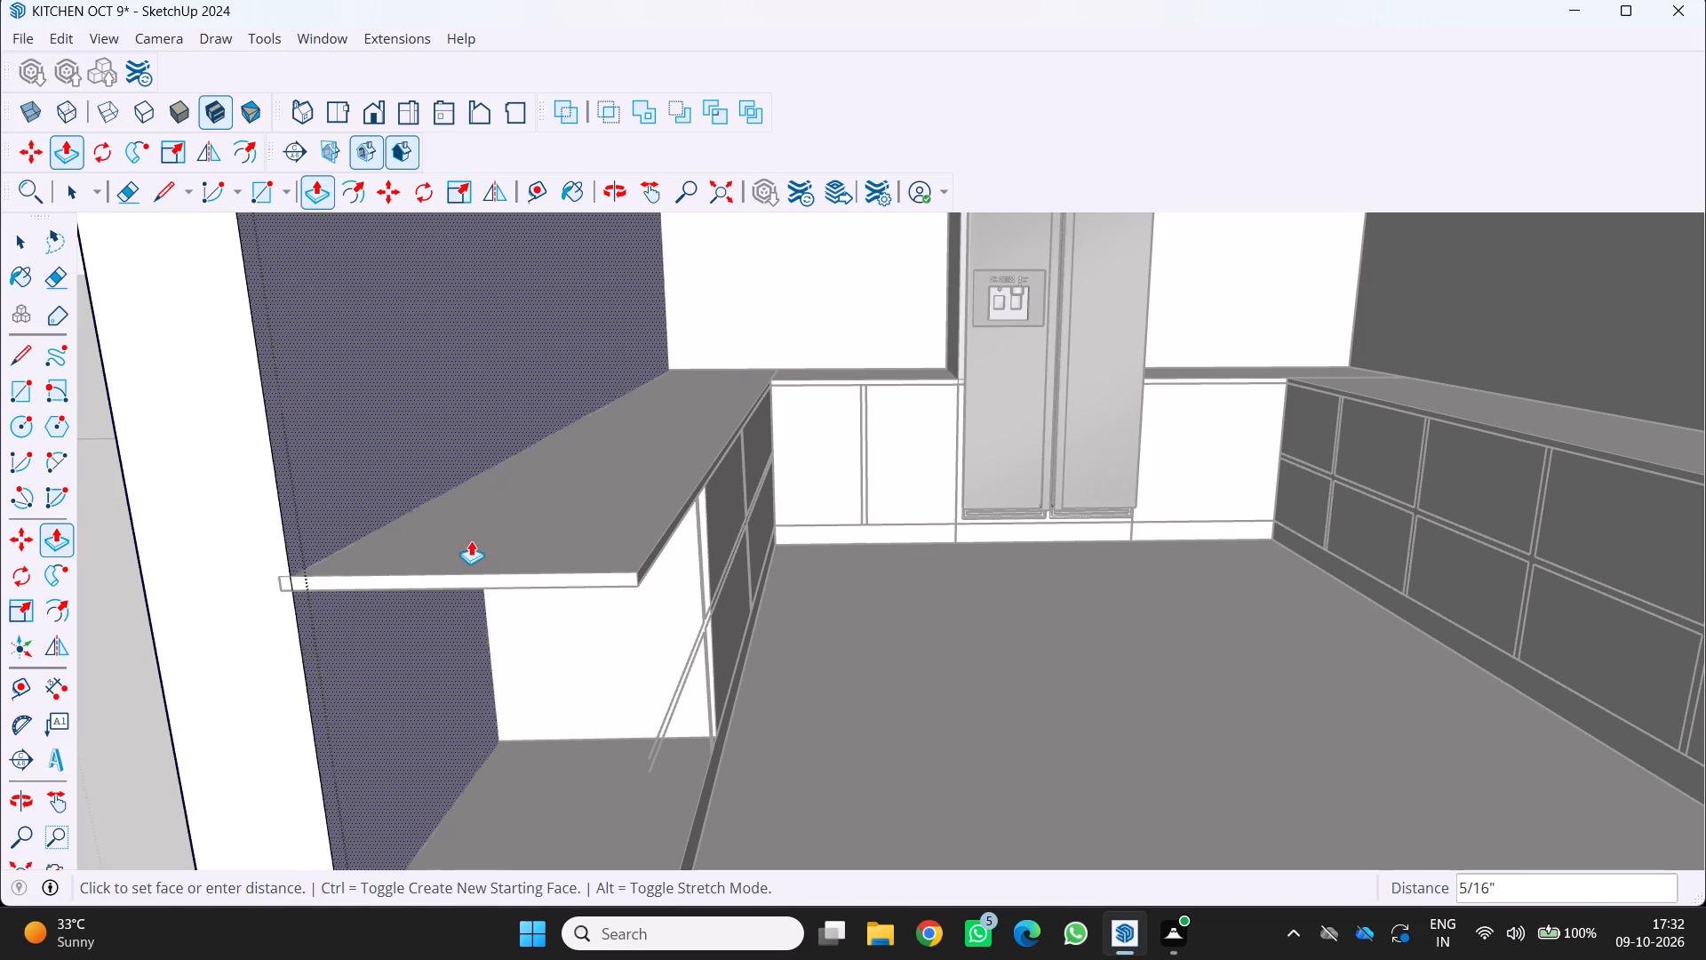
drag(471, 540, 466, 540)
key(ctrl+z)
Push the countertop's open-side end face back 3' so it lines up with the shortened drawer cabinet.
scroll(512, 564, down, 1)
middle_drag(506, 563, 495, 563)
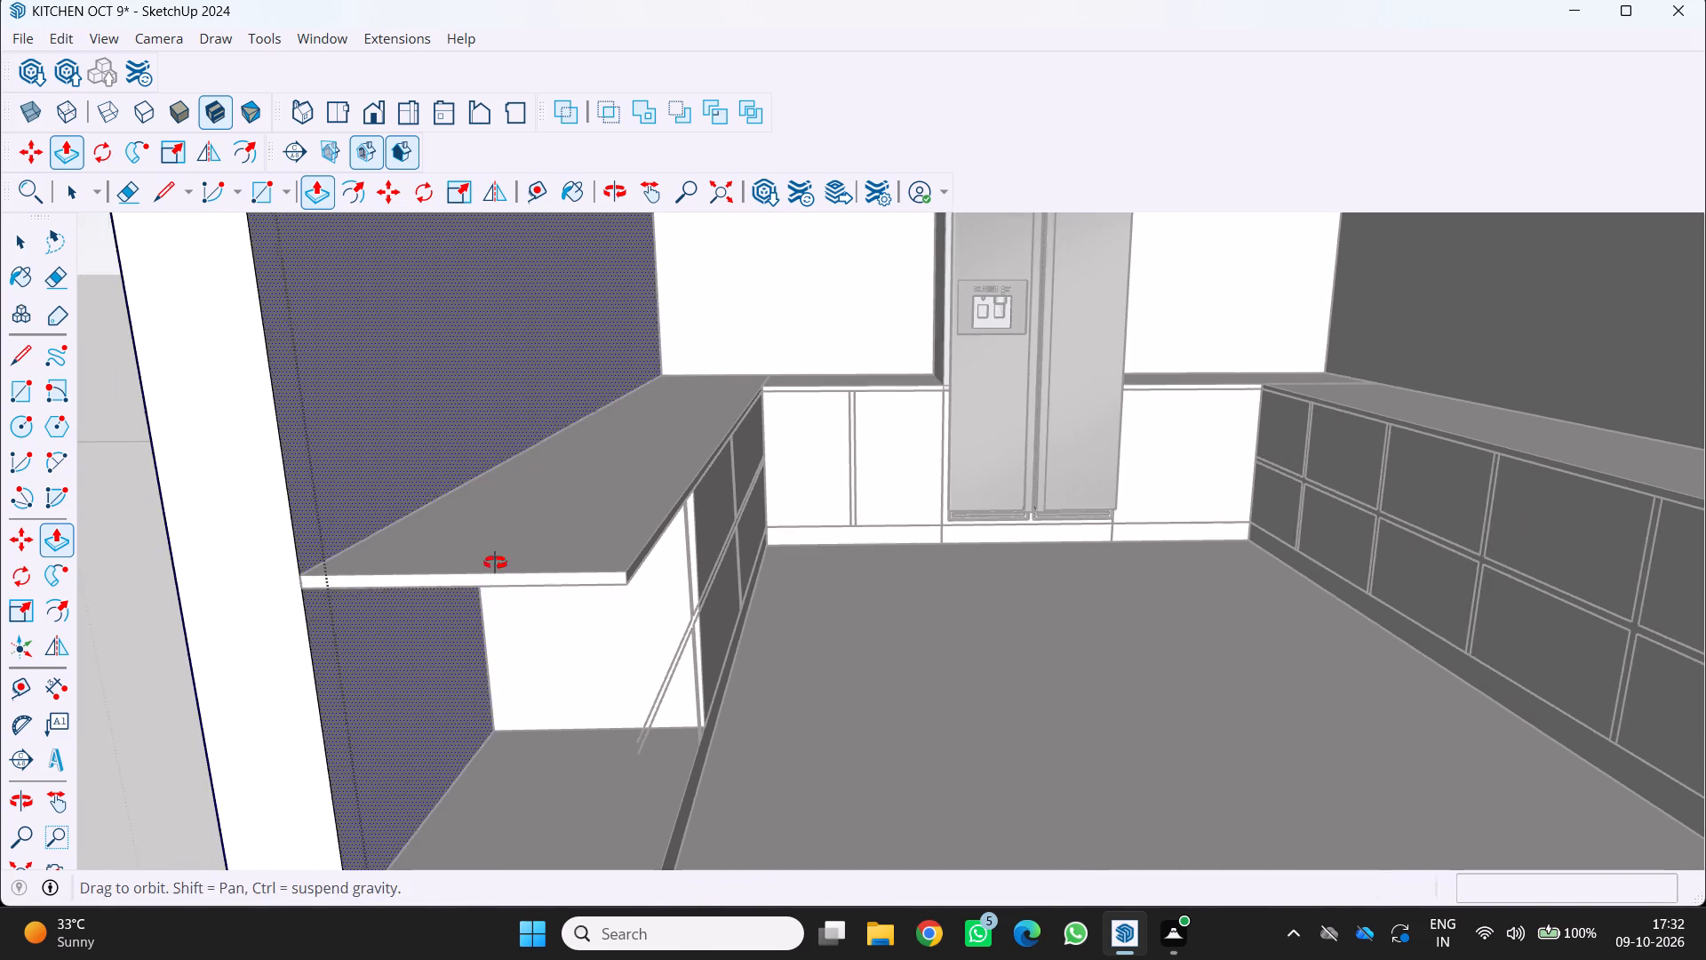
middle_drag(495, 563, 406, 572)
middle_click(406, 572)
click(514, 637)
key(space)
key(space)
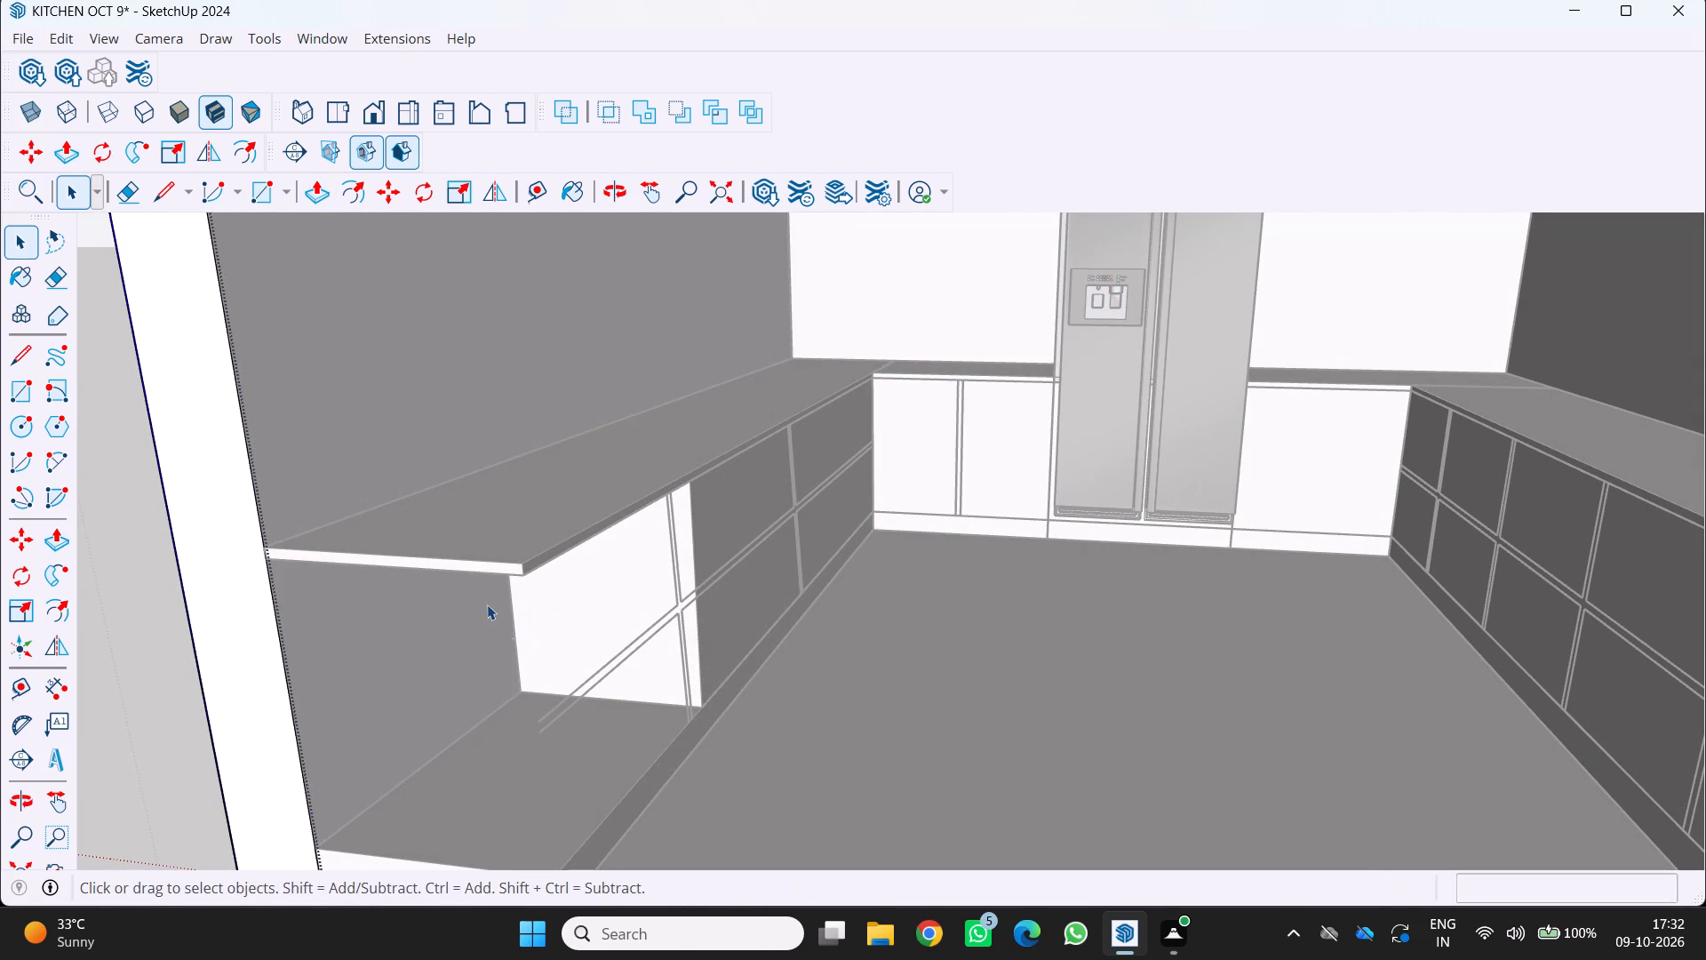
double_click(486, 604)
double_click(479, 601)
drag(542, 653, 544, 664)
triple_click(545, 664)
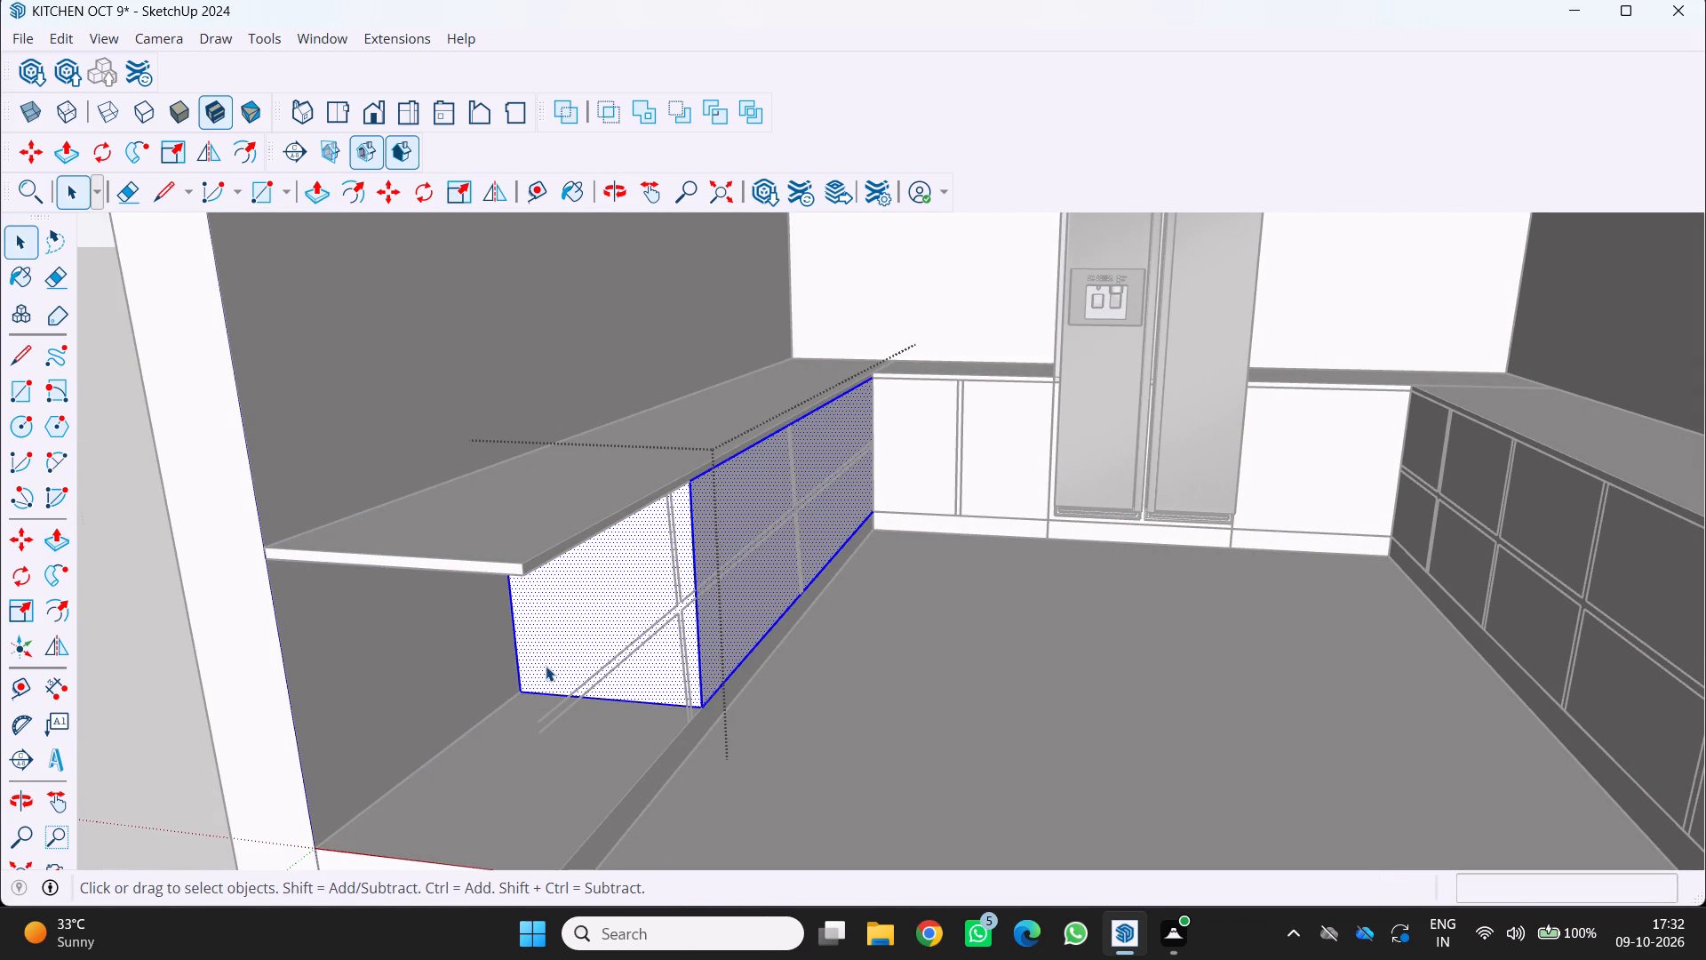
triple_click(497, 568)
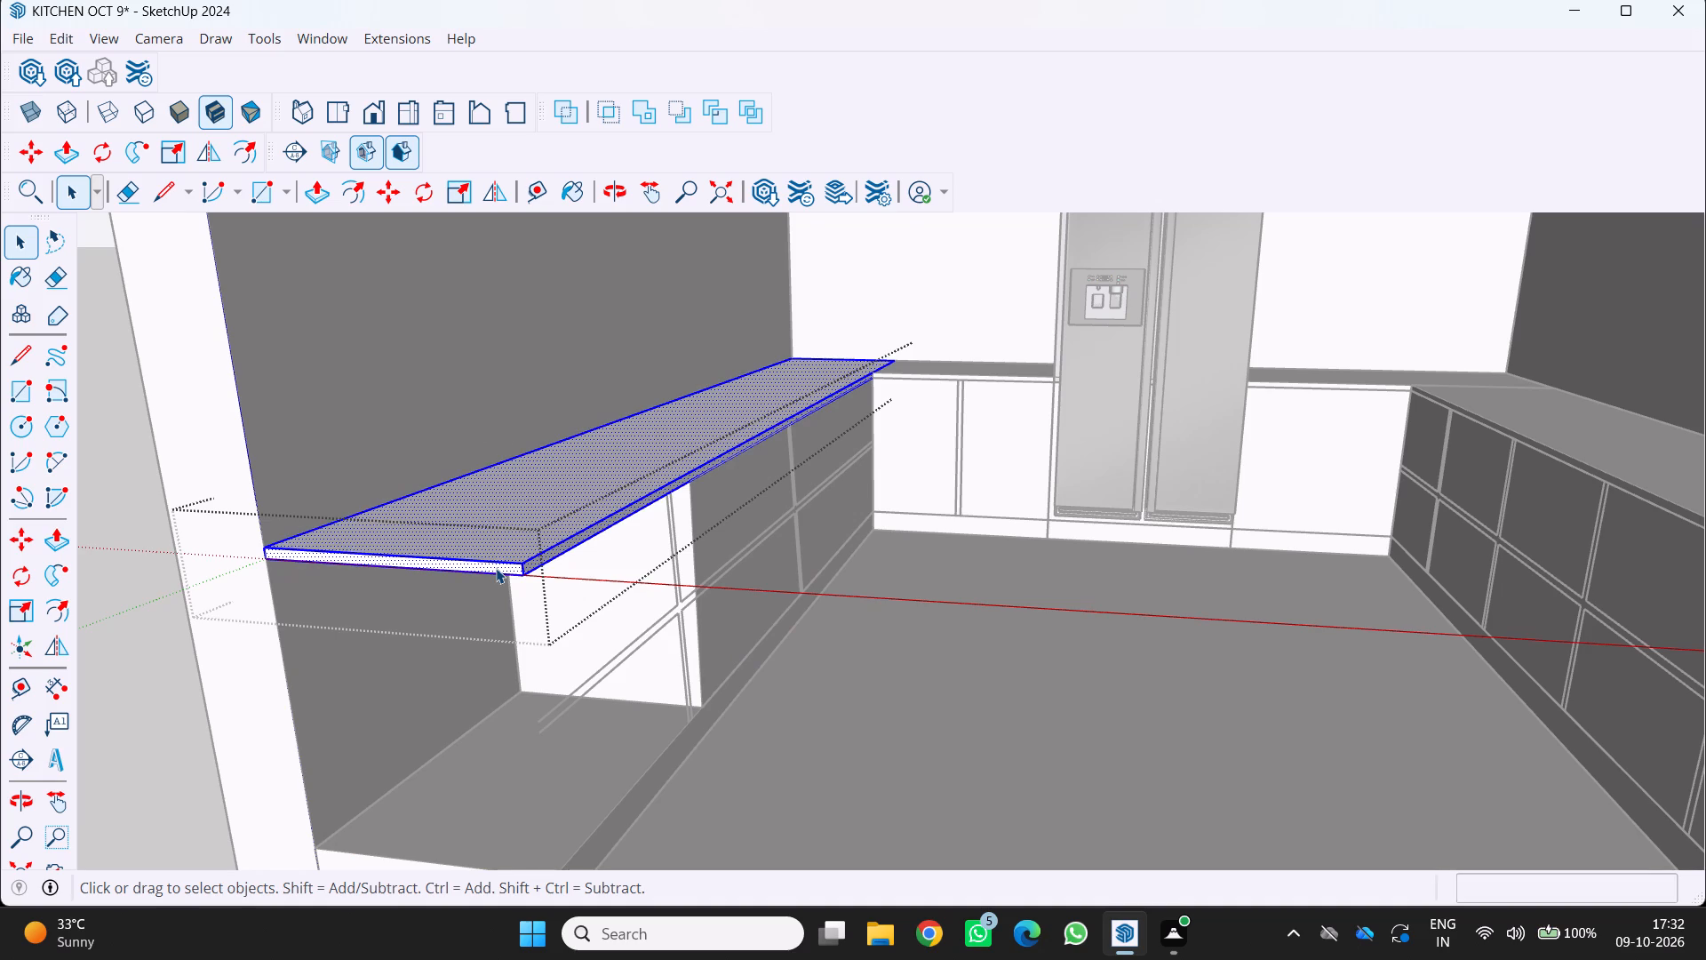
key(p)
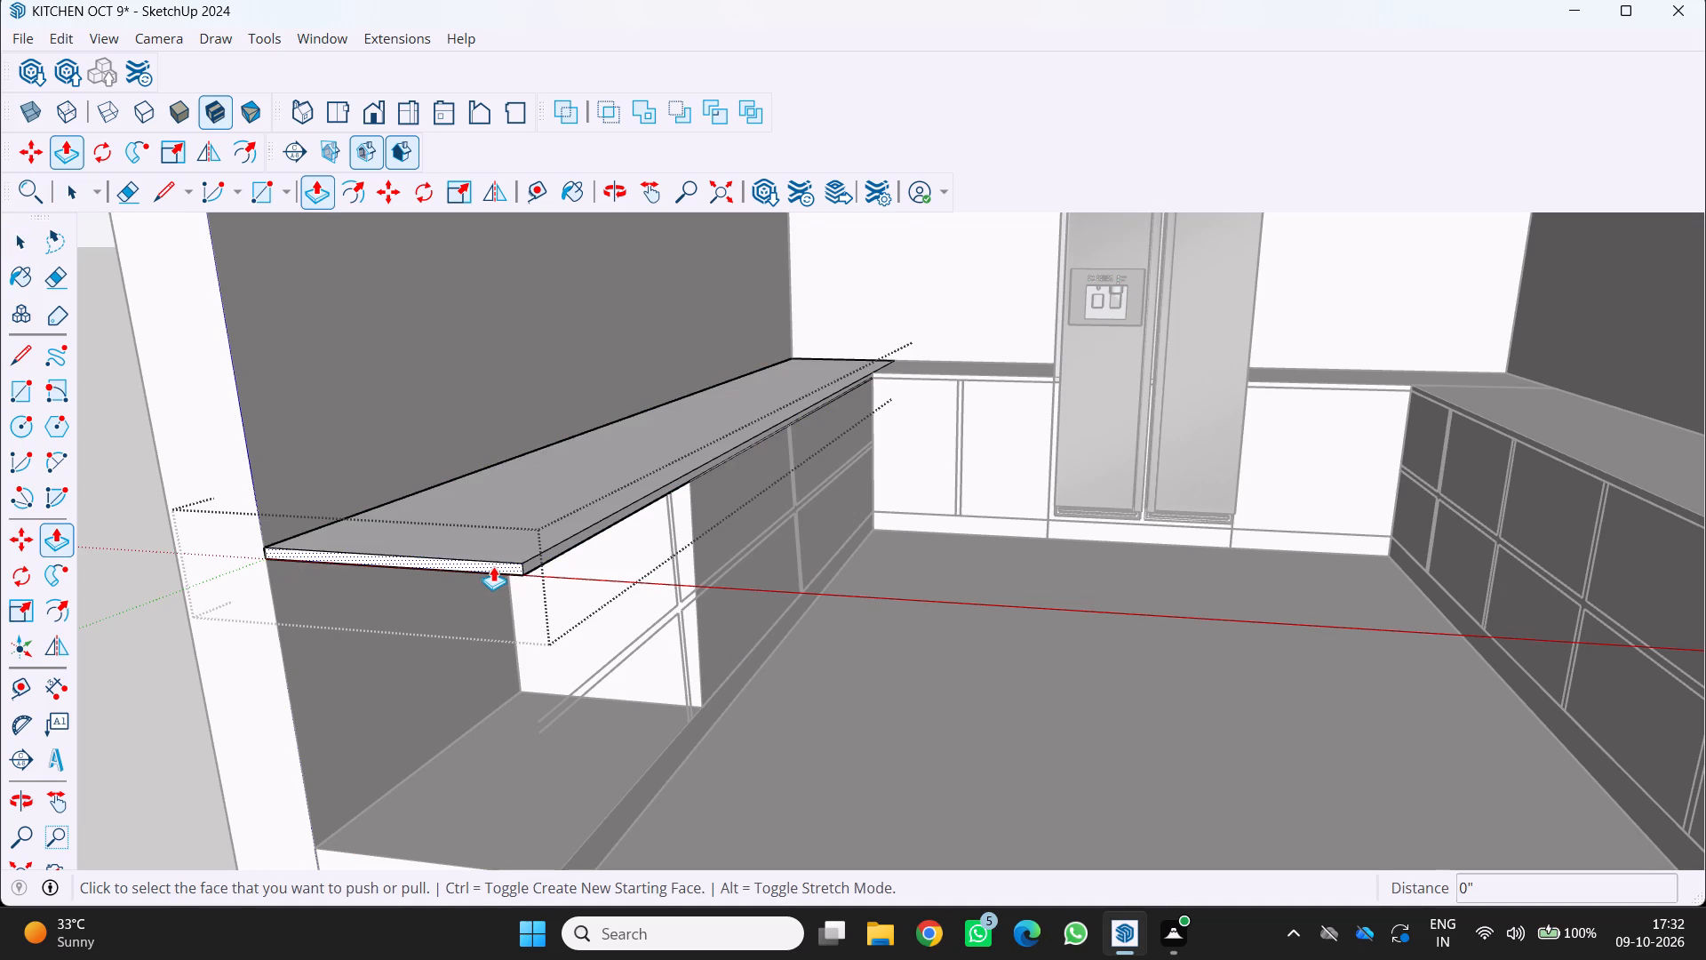
click(490, 564)
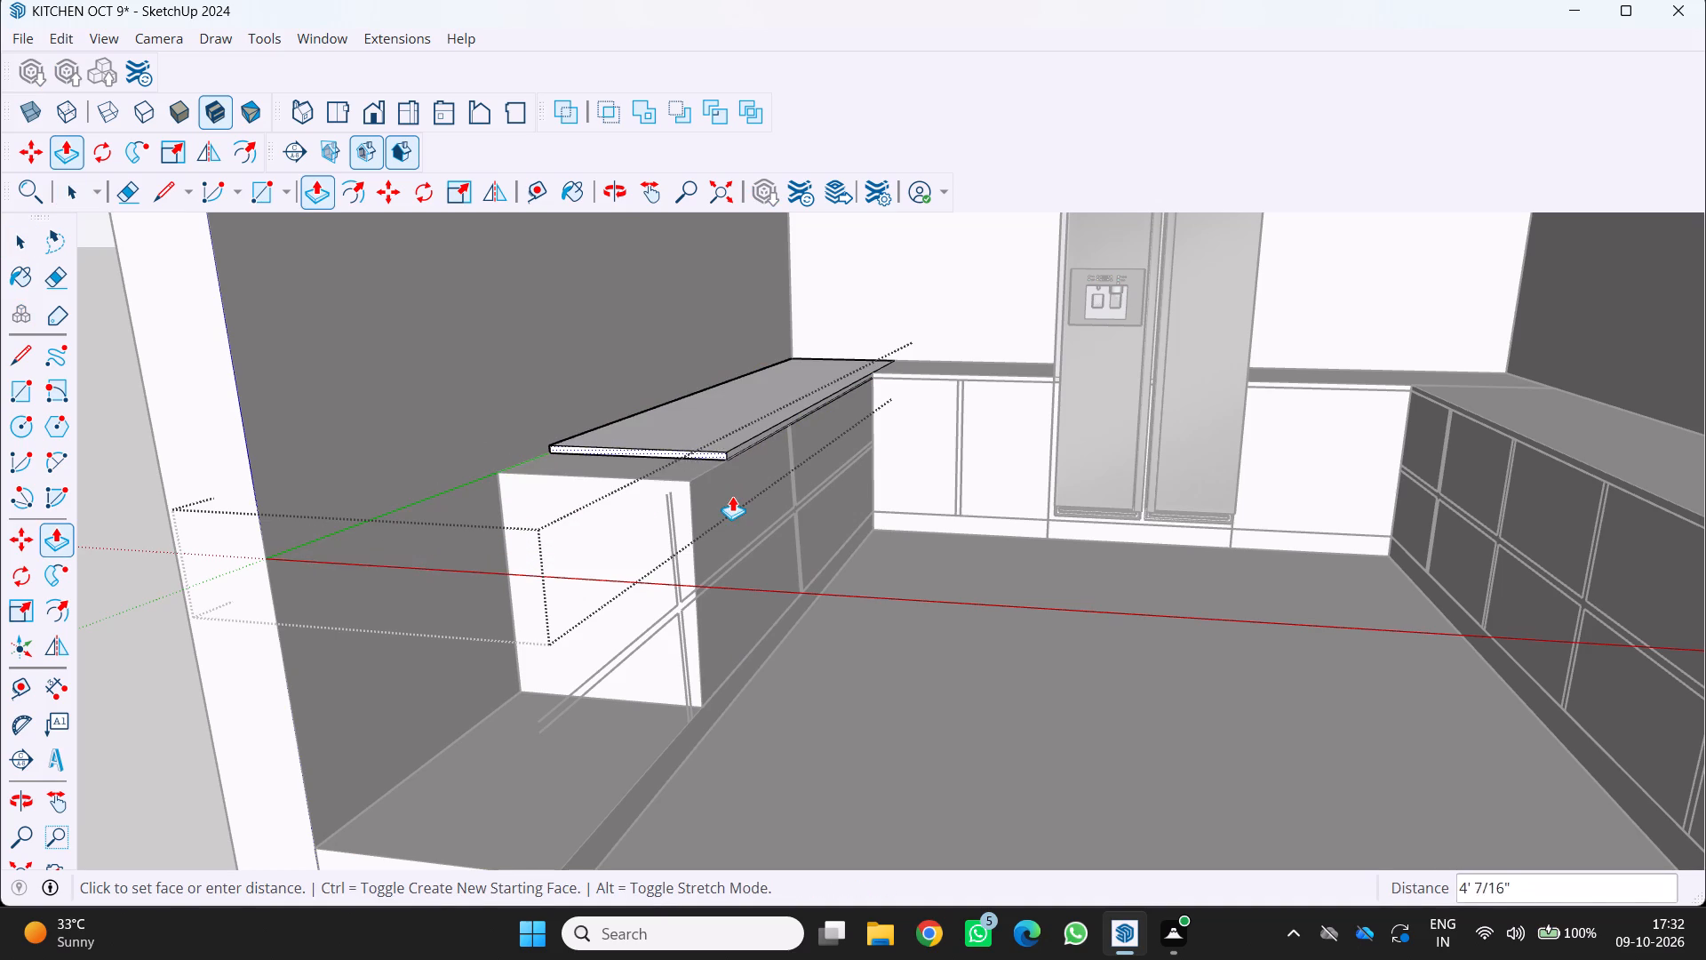
click(691, 493)
Push the plinth's open-side end face back 3' so it lines up with the shortened drawer cabinet.
scroll(602, 592, down, 3)
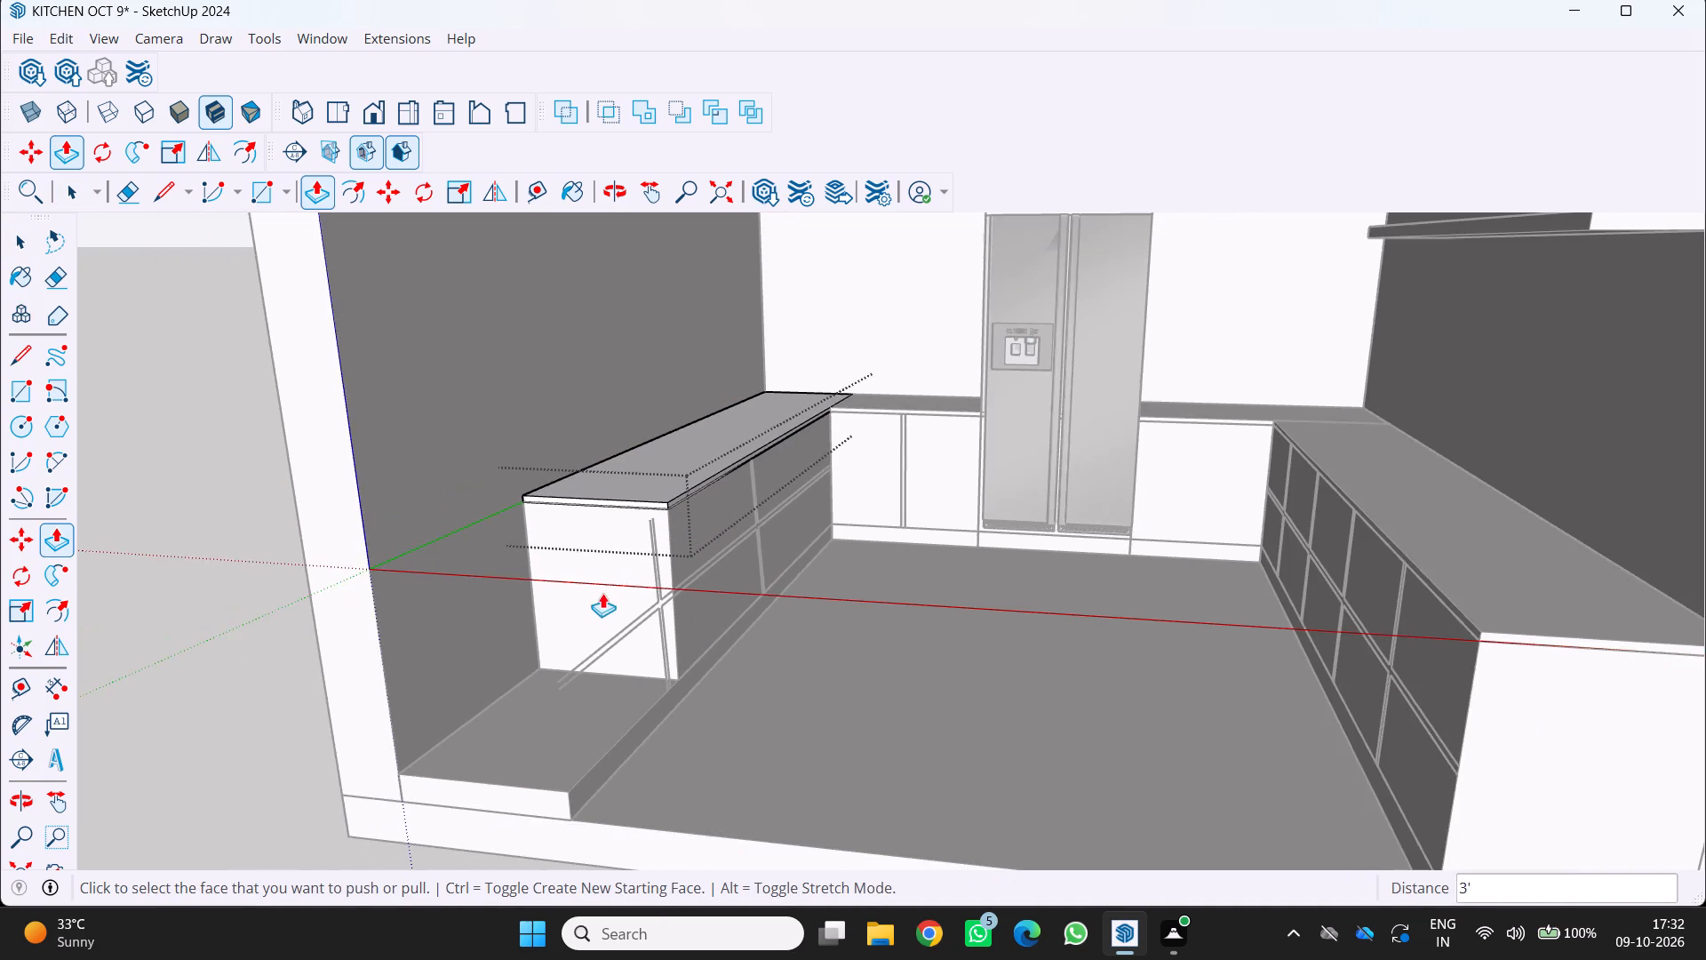
middle_click(594, 591)
middle_drag(589, 588, 537, 517)
middle_click(537, 516)
scroll(562, 604, up, 2)
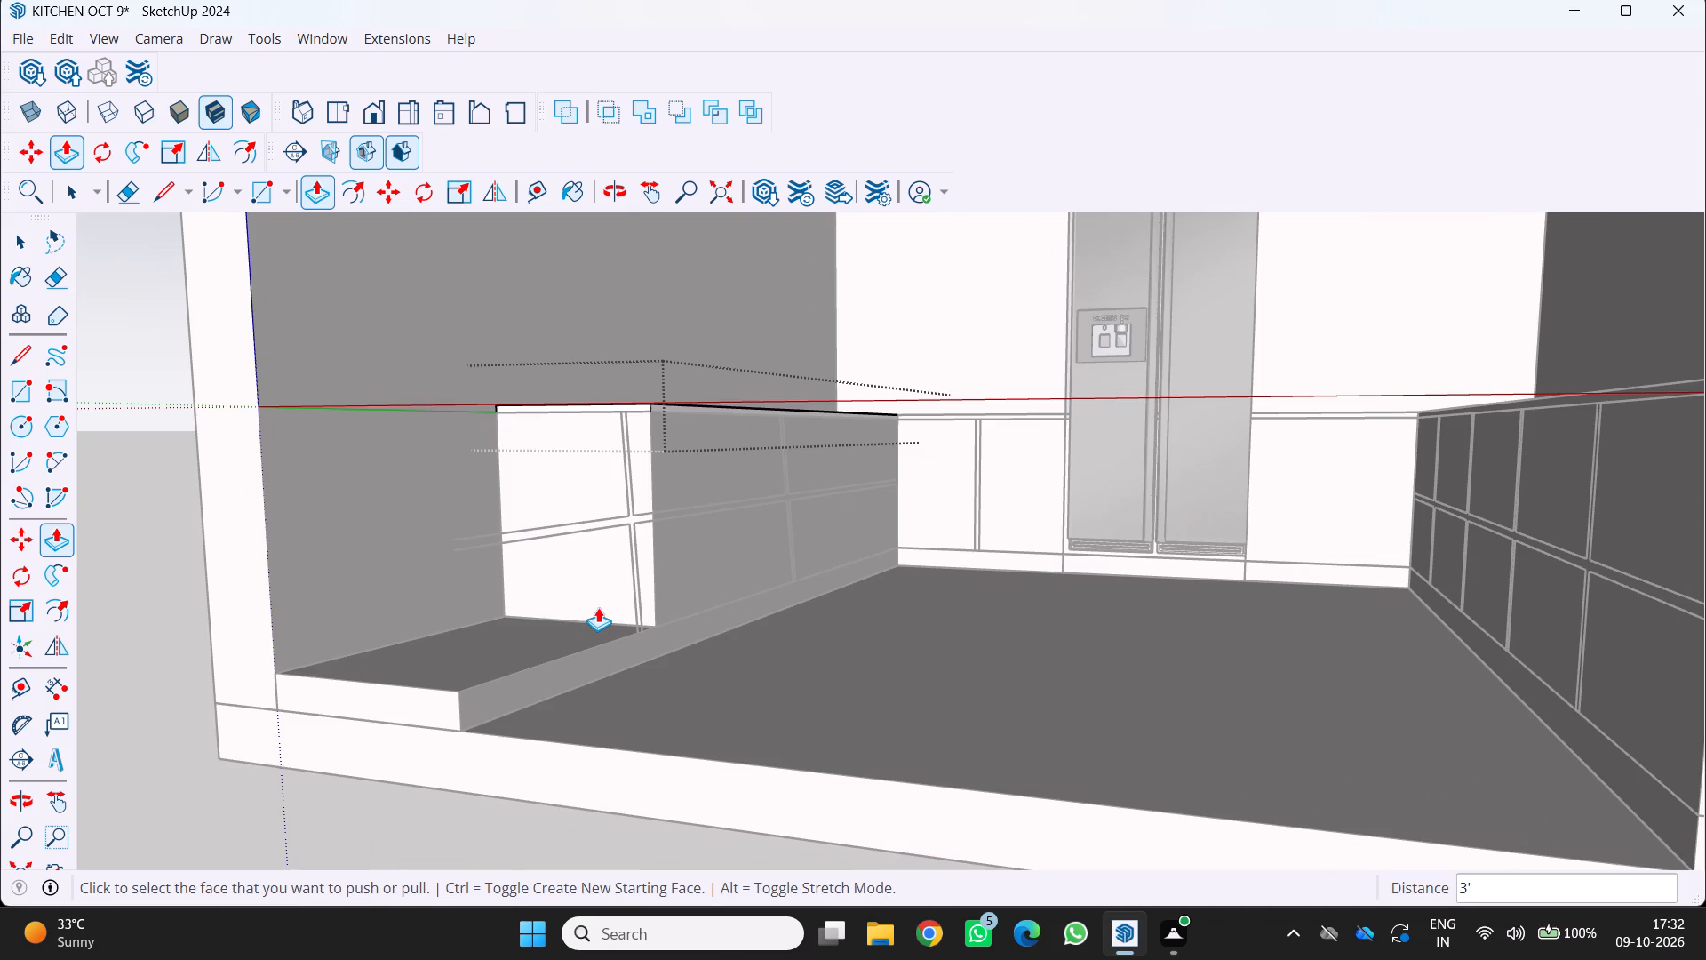
scroll(597, 605, up, 2)
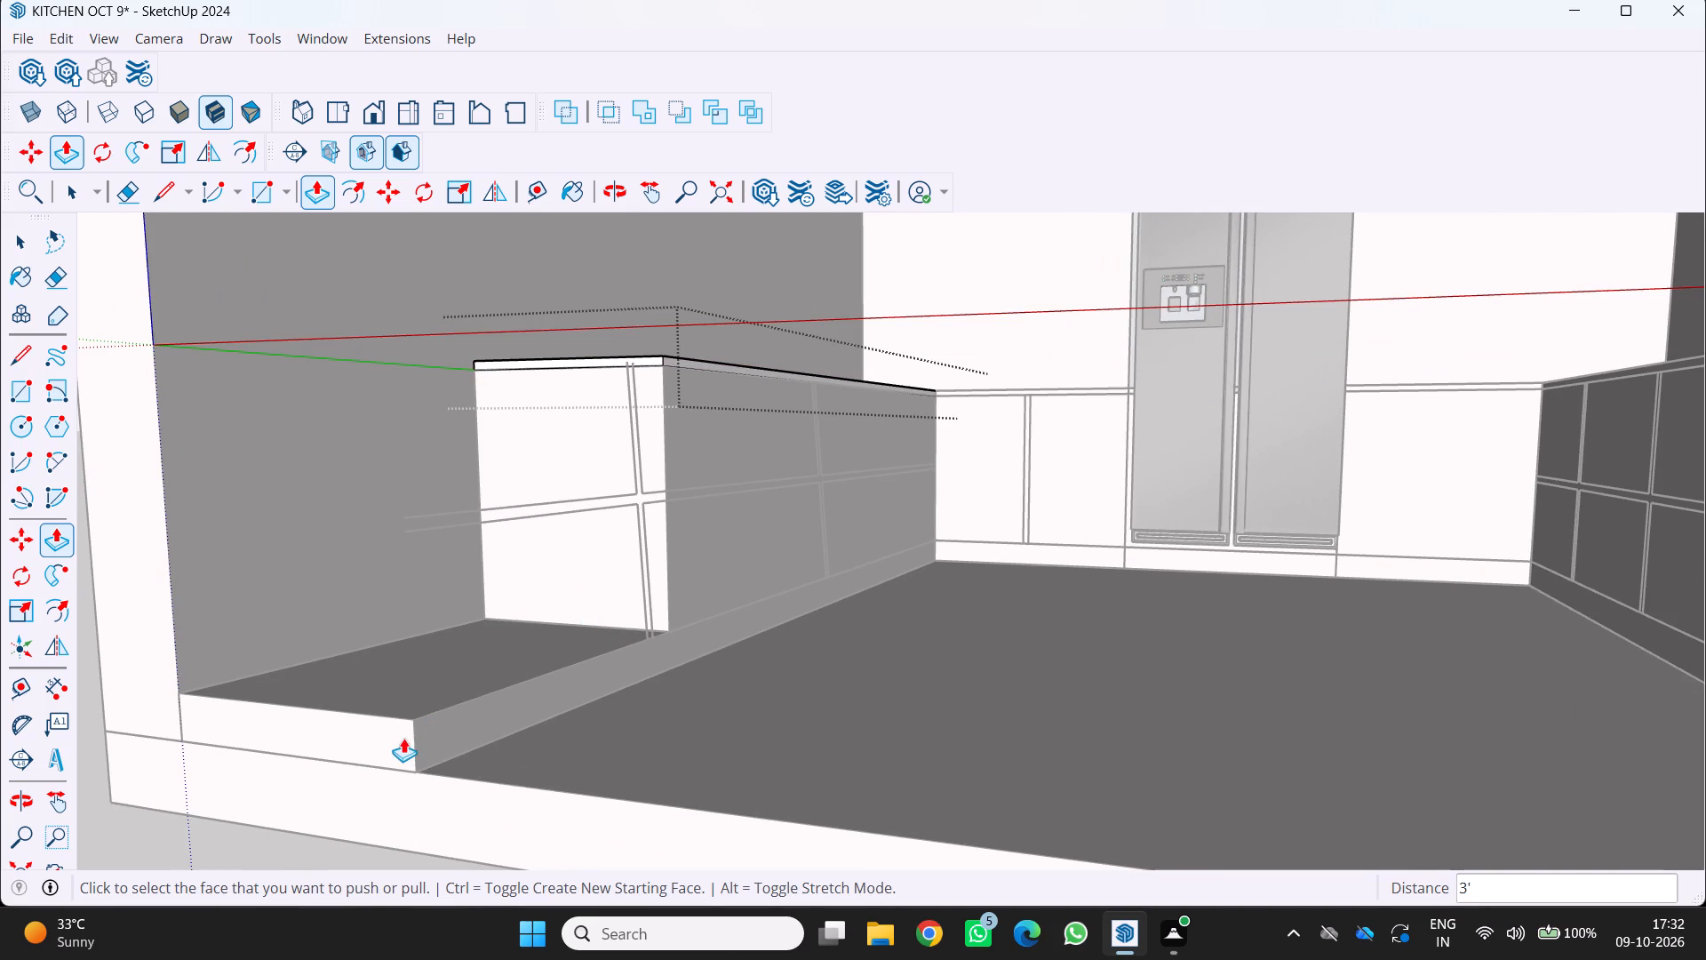
key(space)
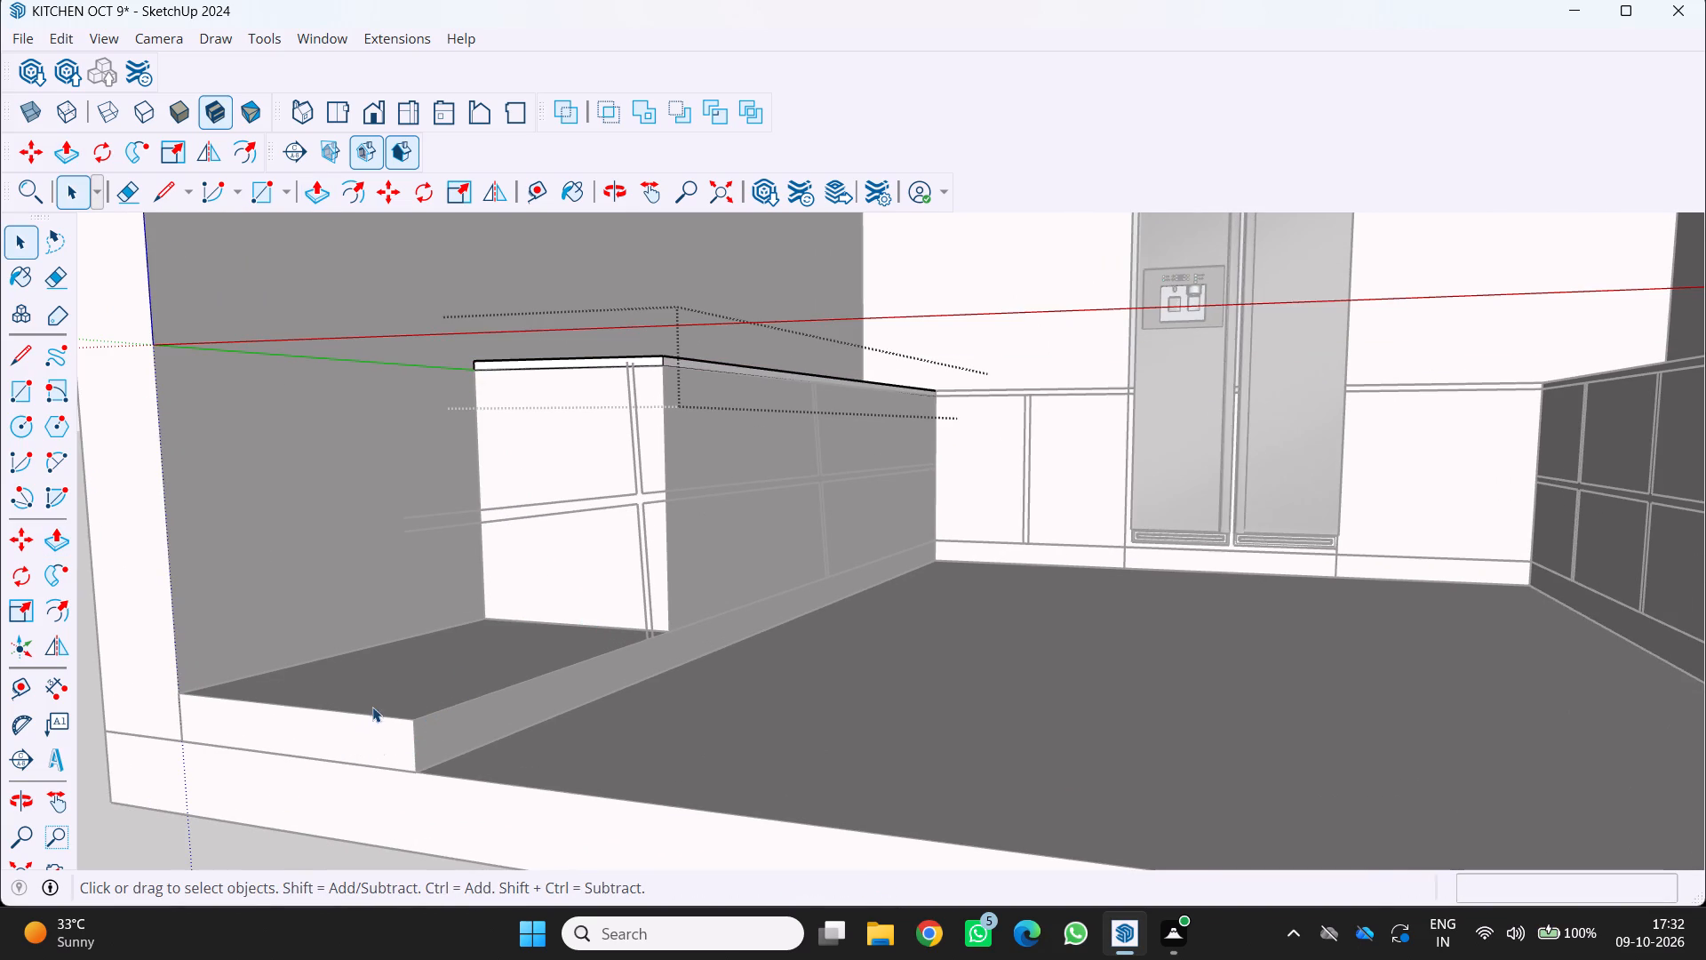
triple_click(371, 722)
double_click(368, 721)
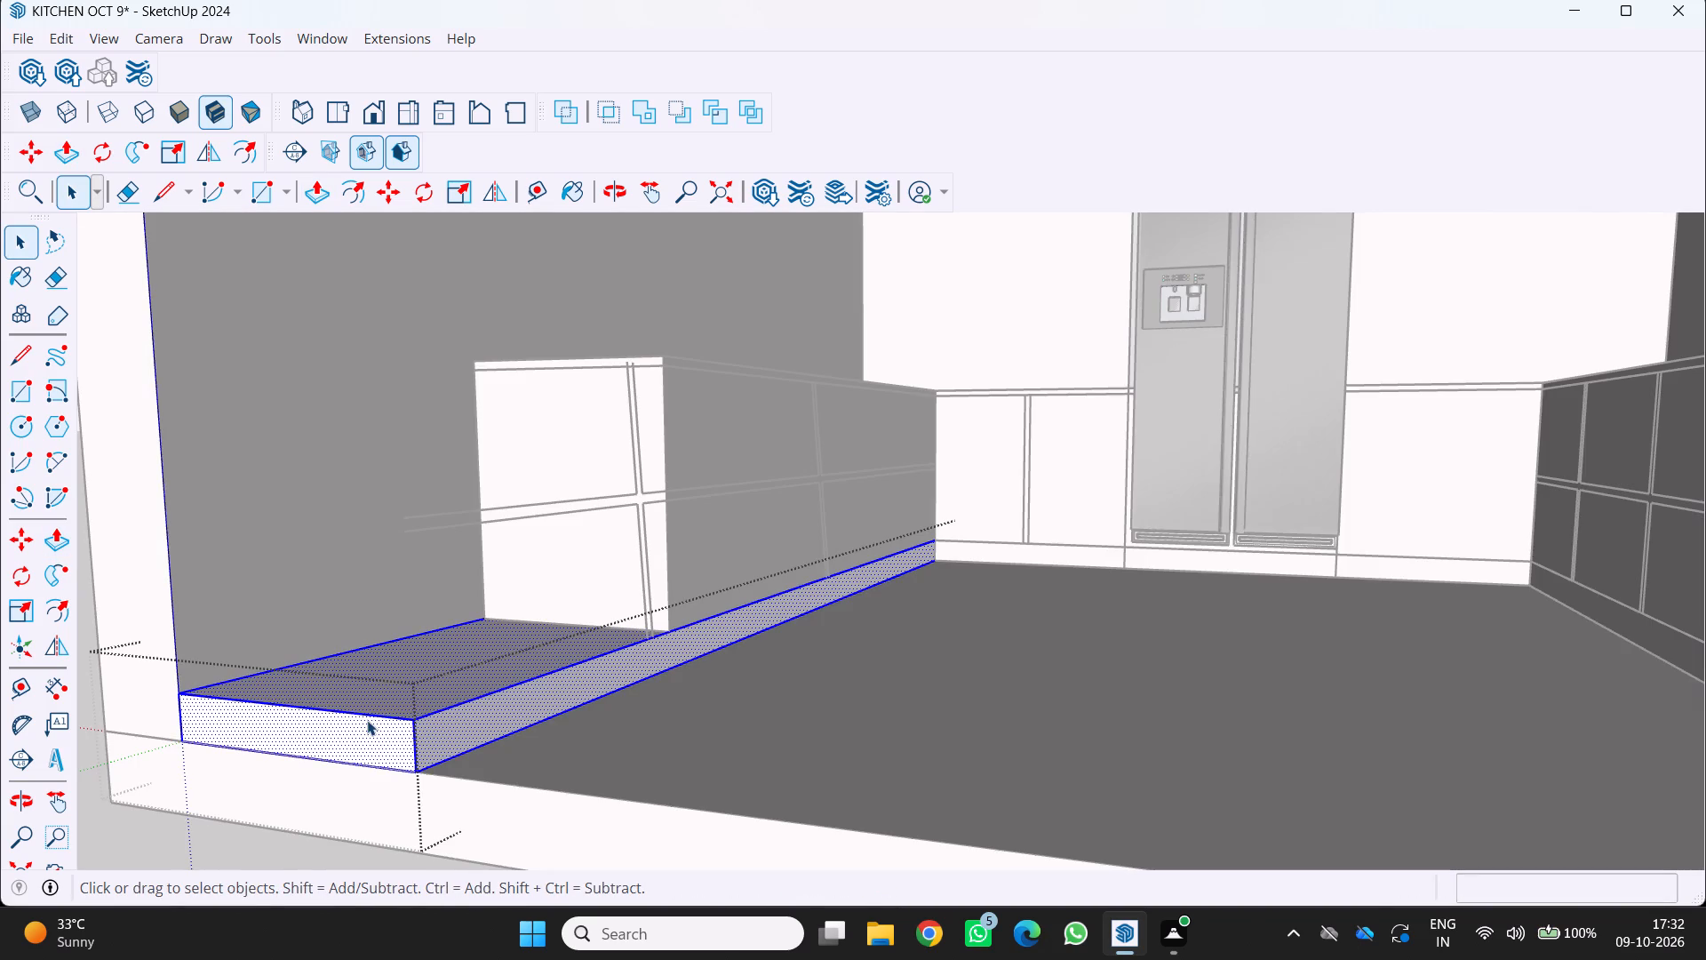
key(p)
click(375, 724)
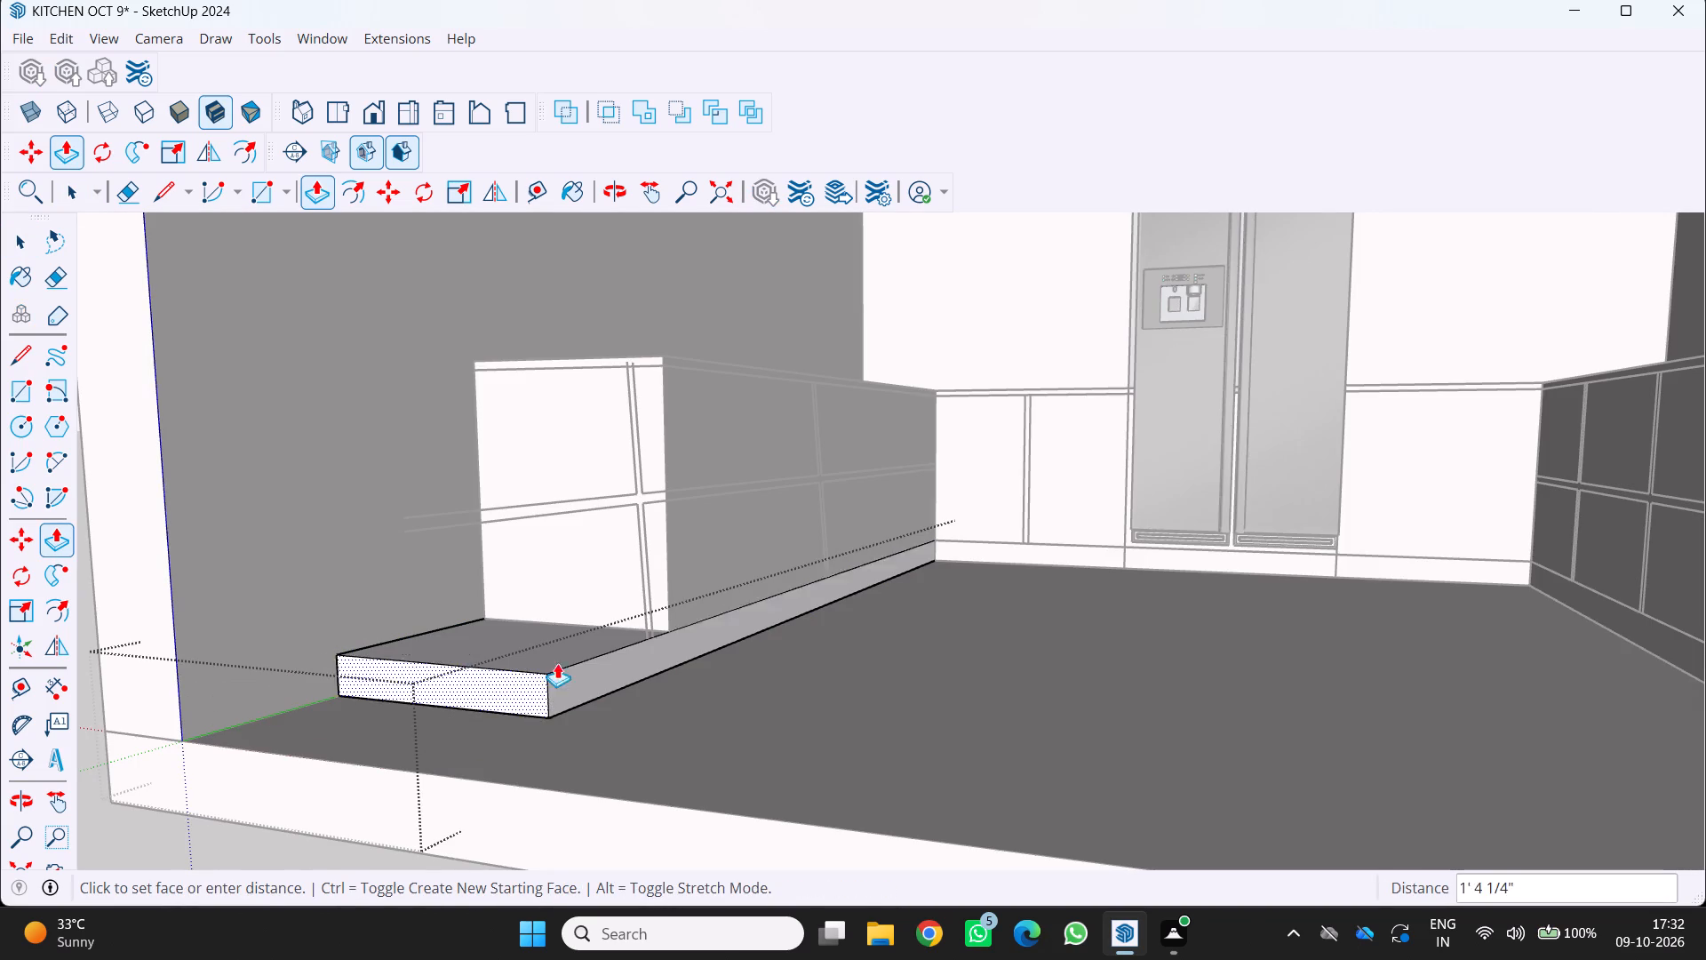
click(664, 615)
Delete the upper of the two leftover horizontal drawer divider lines extending past the shortened counter's end.
scroll(506, 721, down, 5)
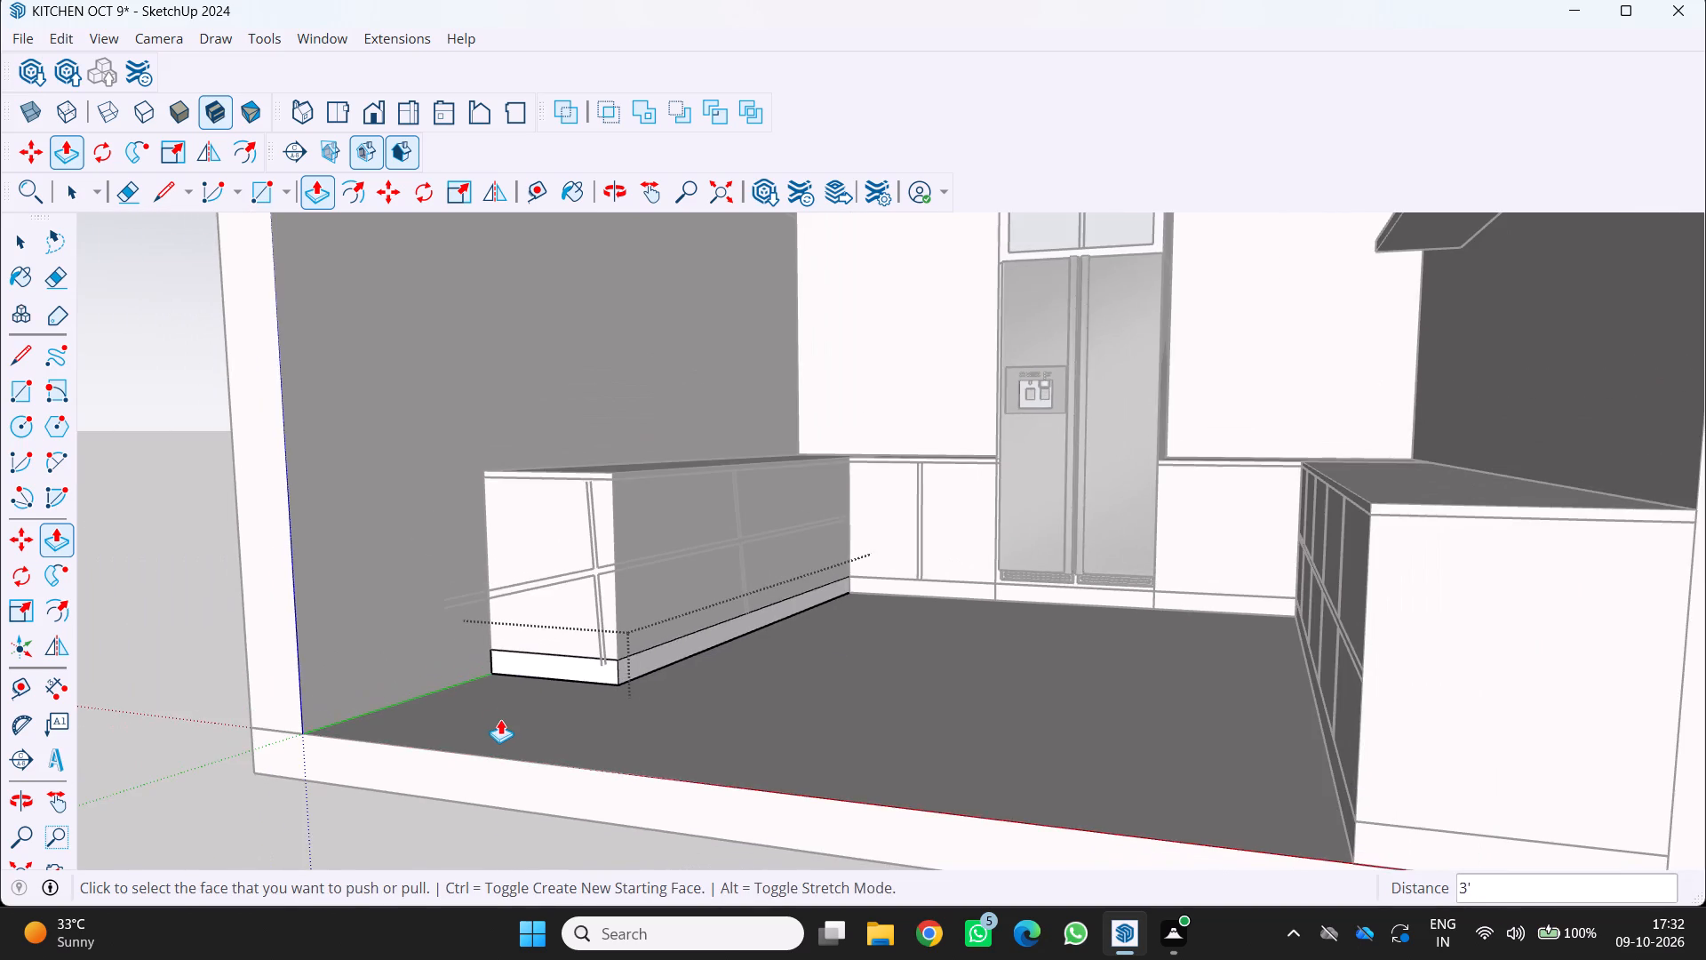
middle_drag(500, 719, 355, 749)
key(space)
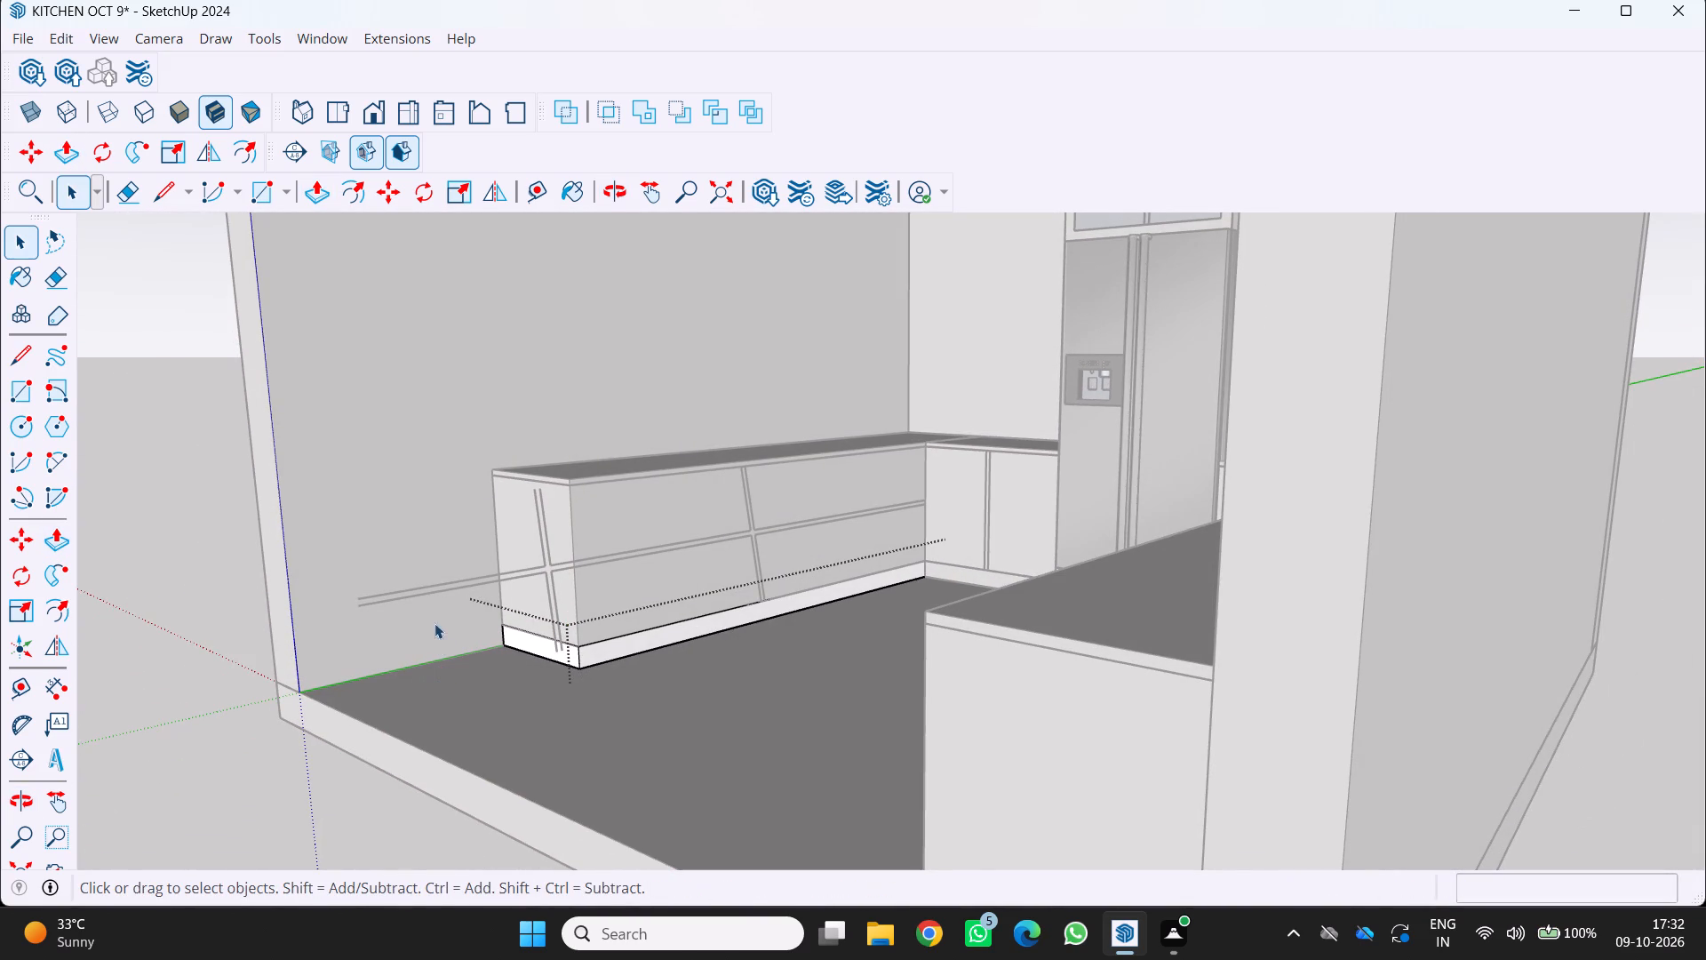
click(426, 587)
double_click(426, 587)
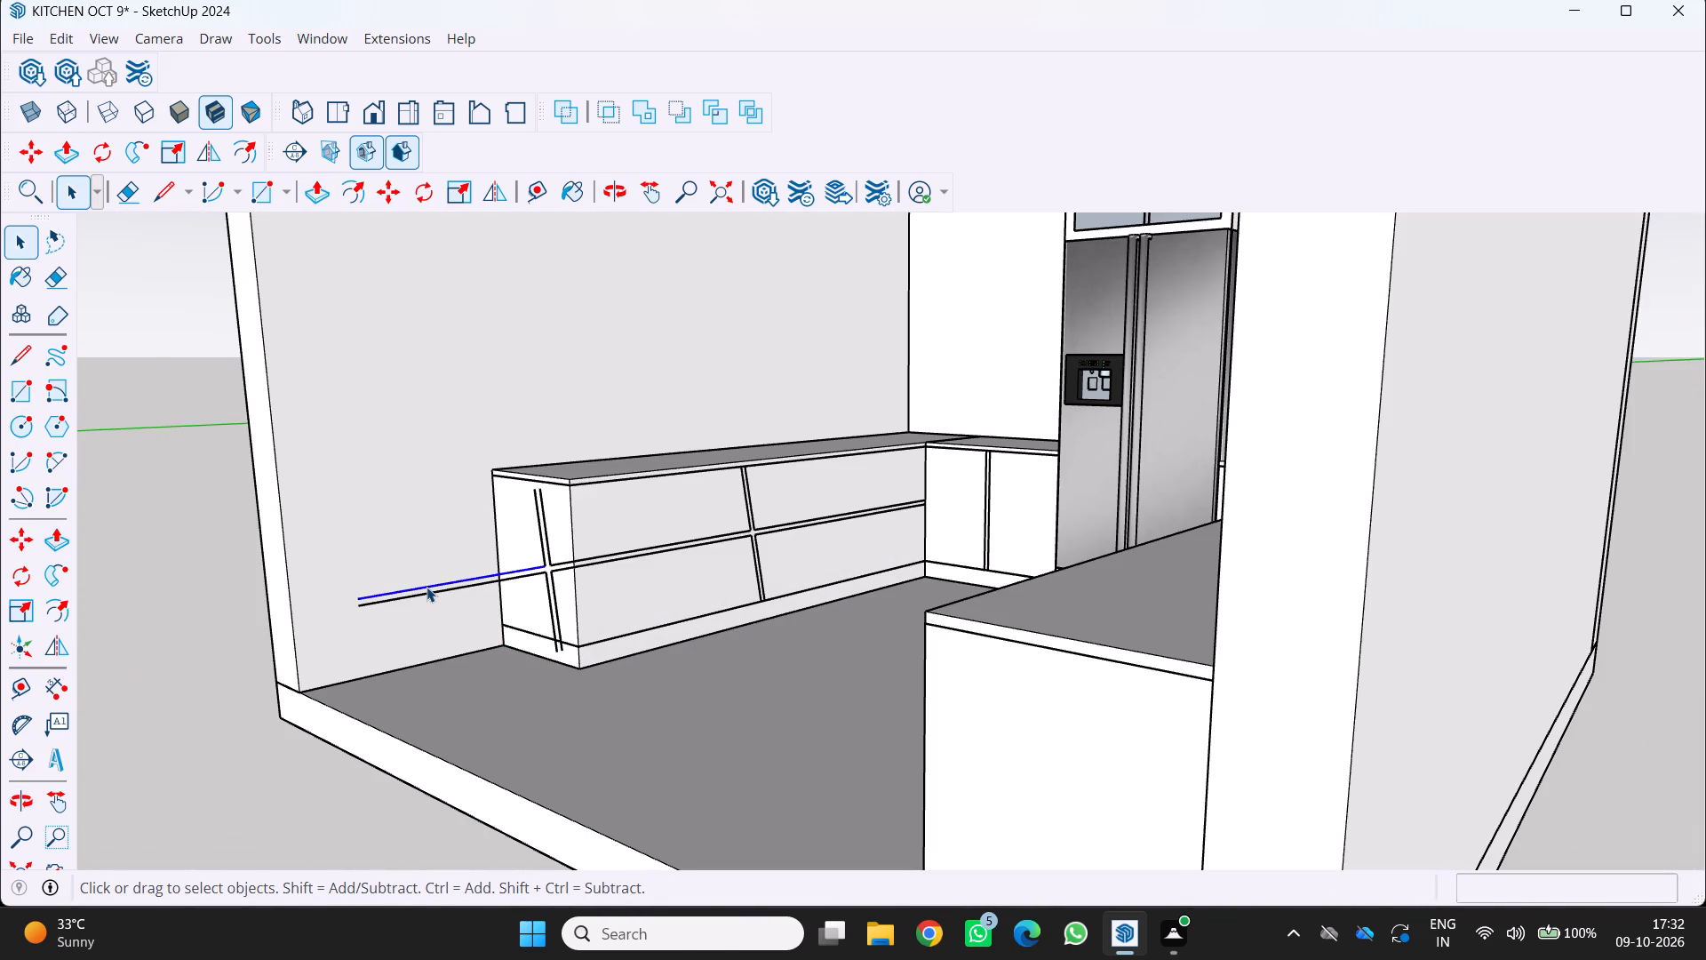
key(Delete)
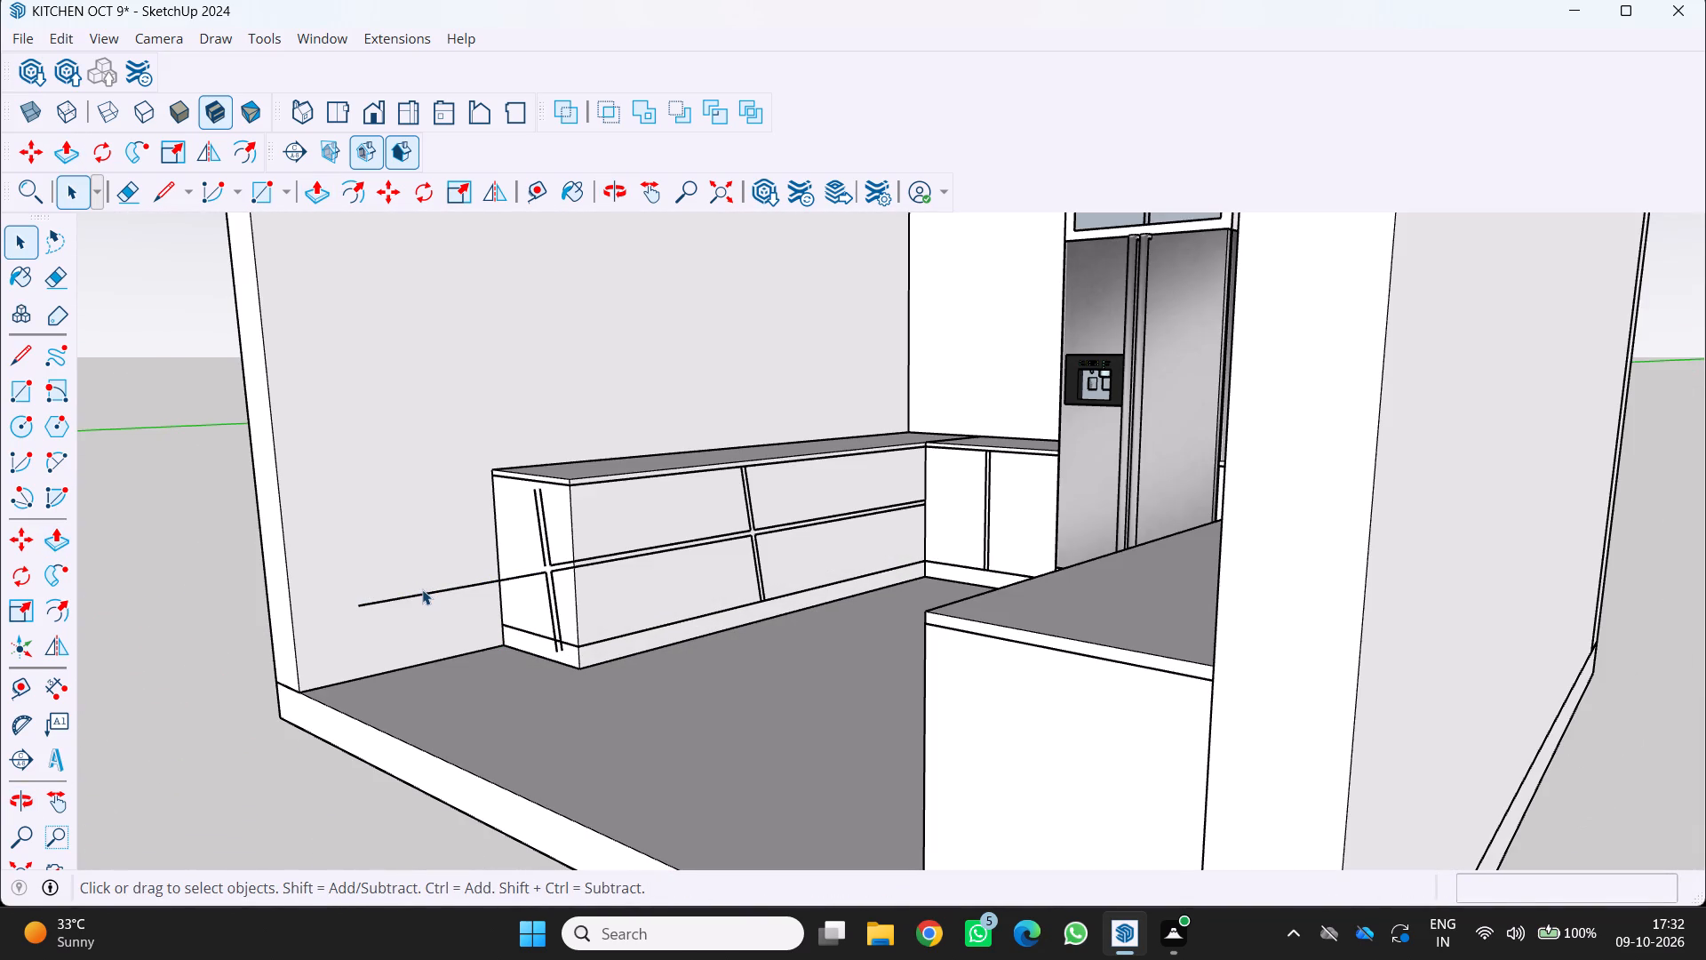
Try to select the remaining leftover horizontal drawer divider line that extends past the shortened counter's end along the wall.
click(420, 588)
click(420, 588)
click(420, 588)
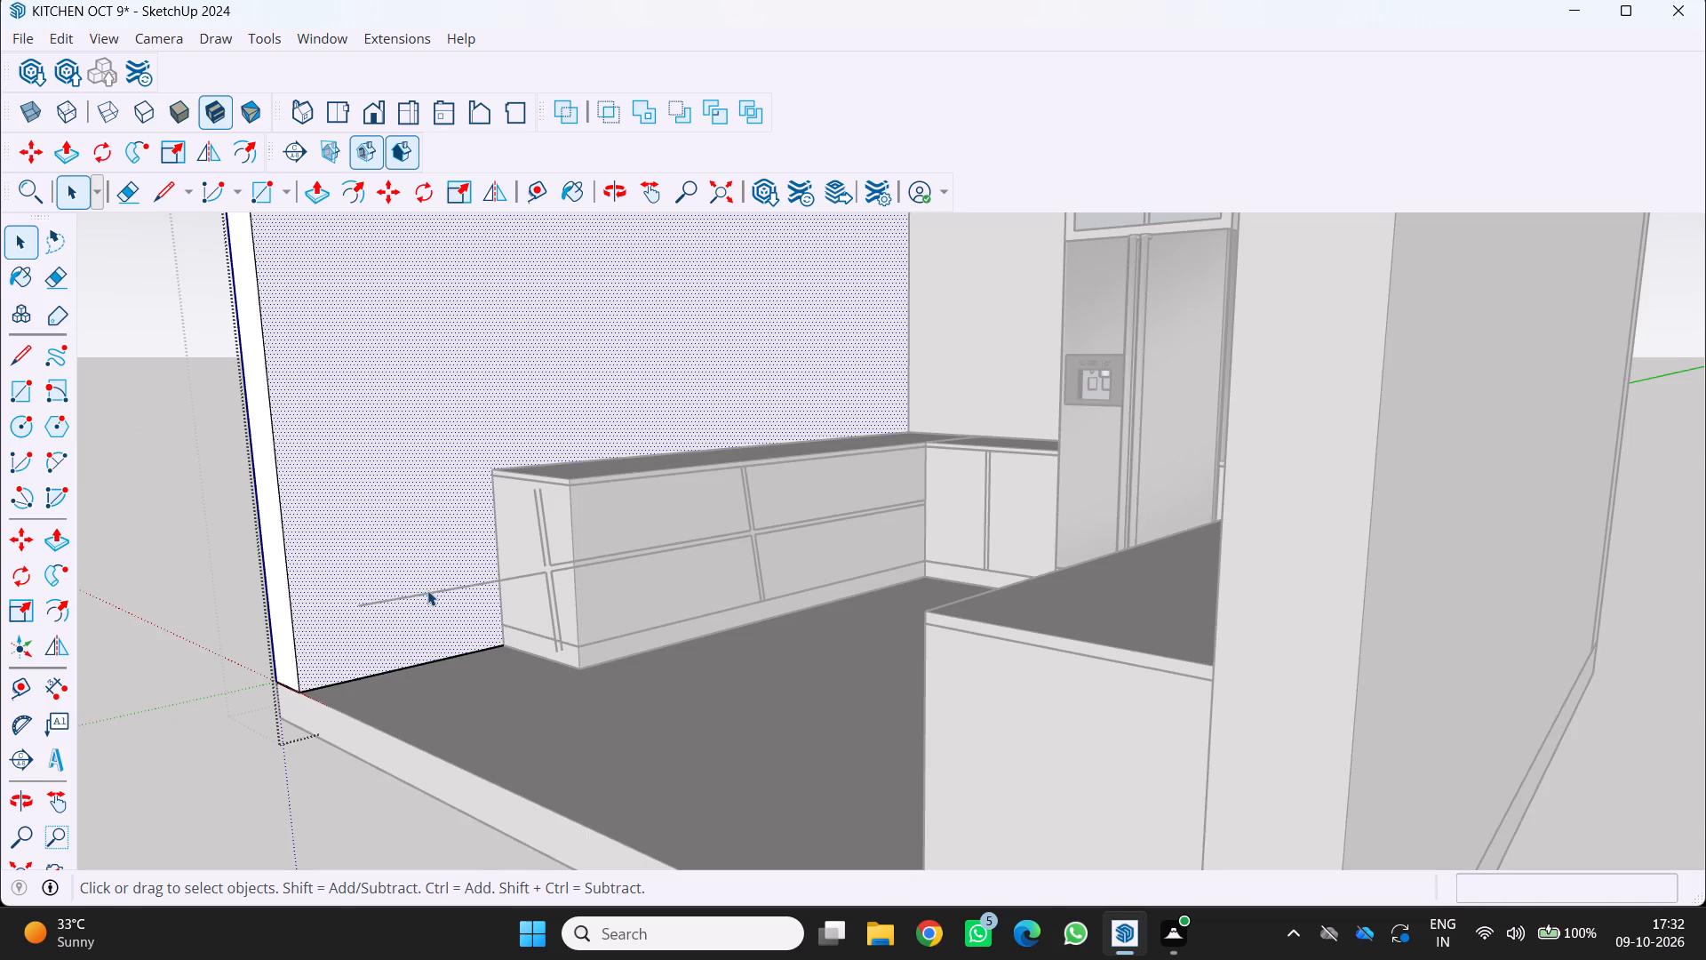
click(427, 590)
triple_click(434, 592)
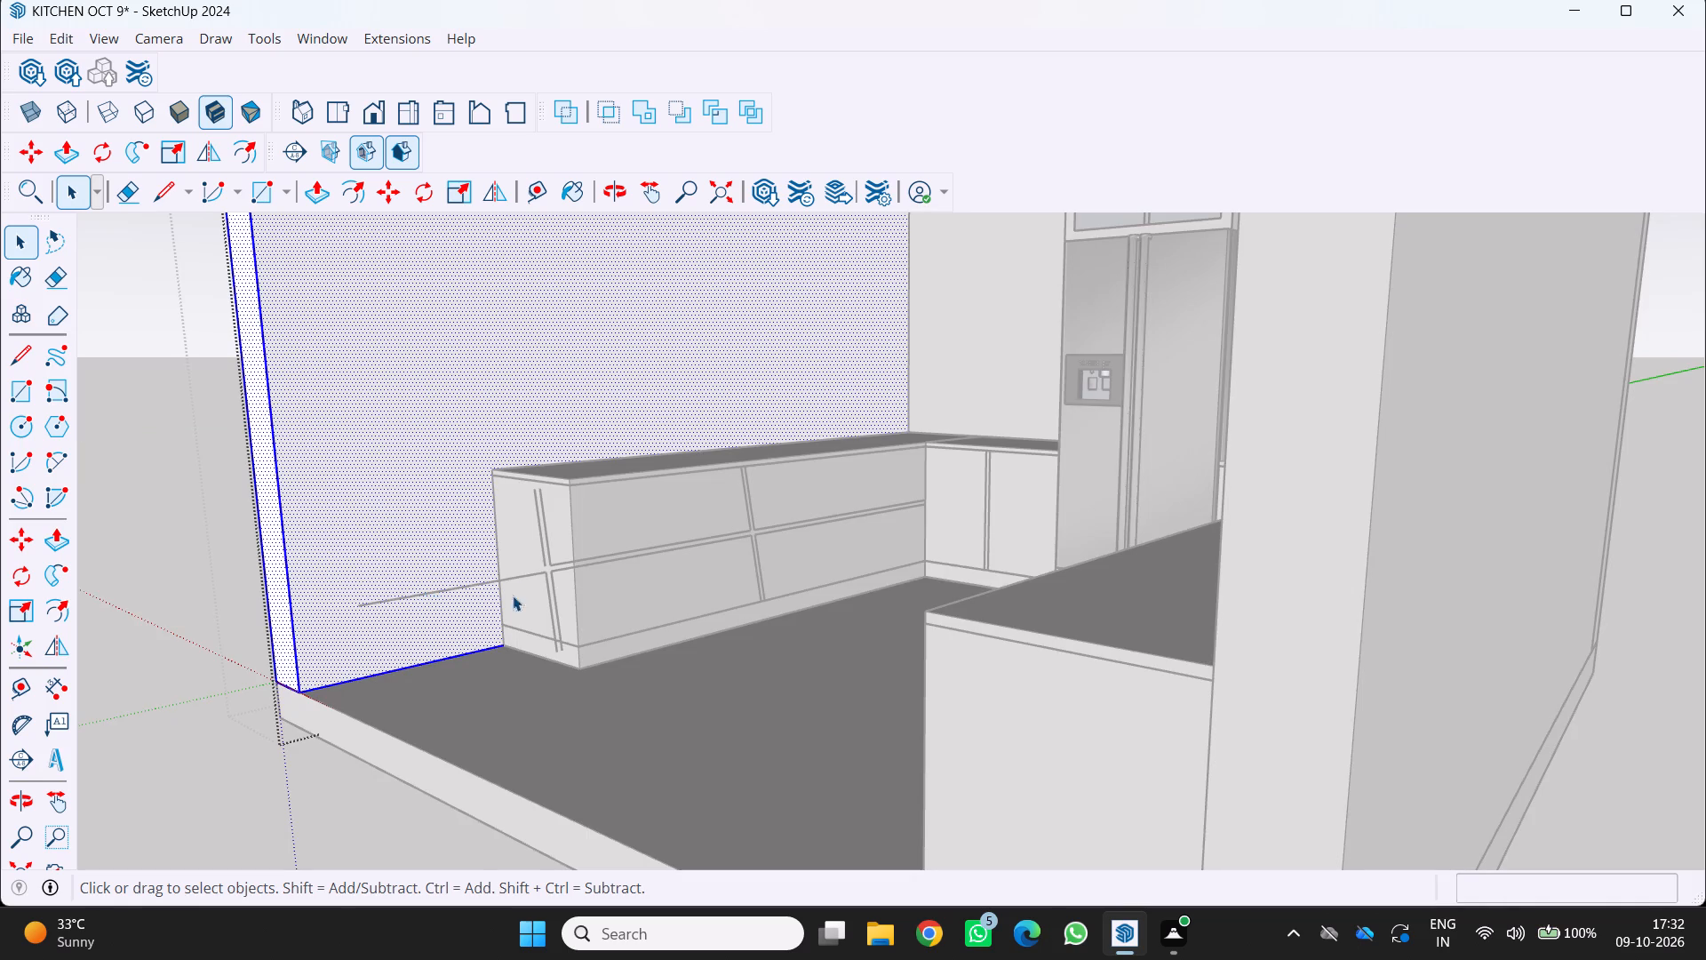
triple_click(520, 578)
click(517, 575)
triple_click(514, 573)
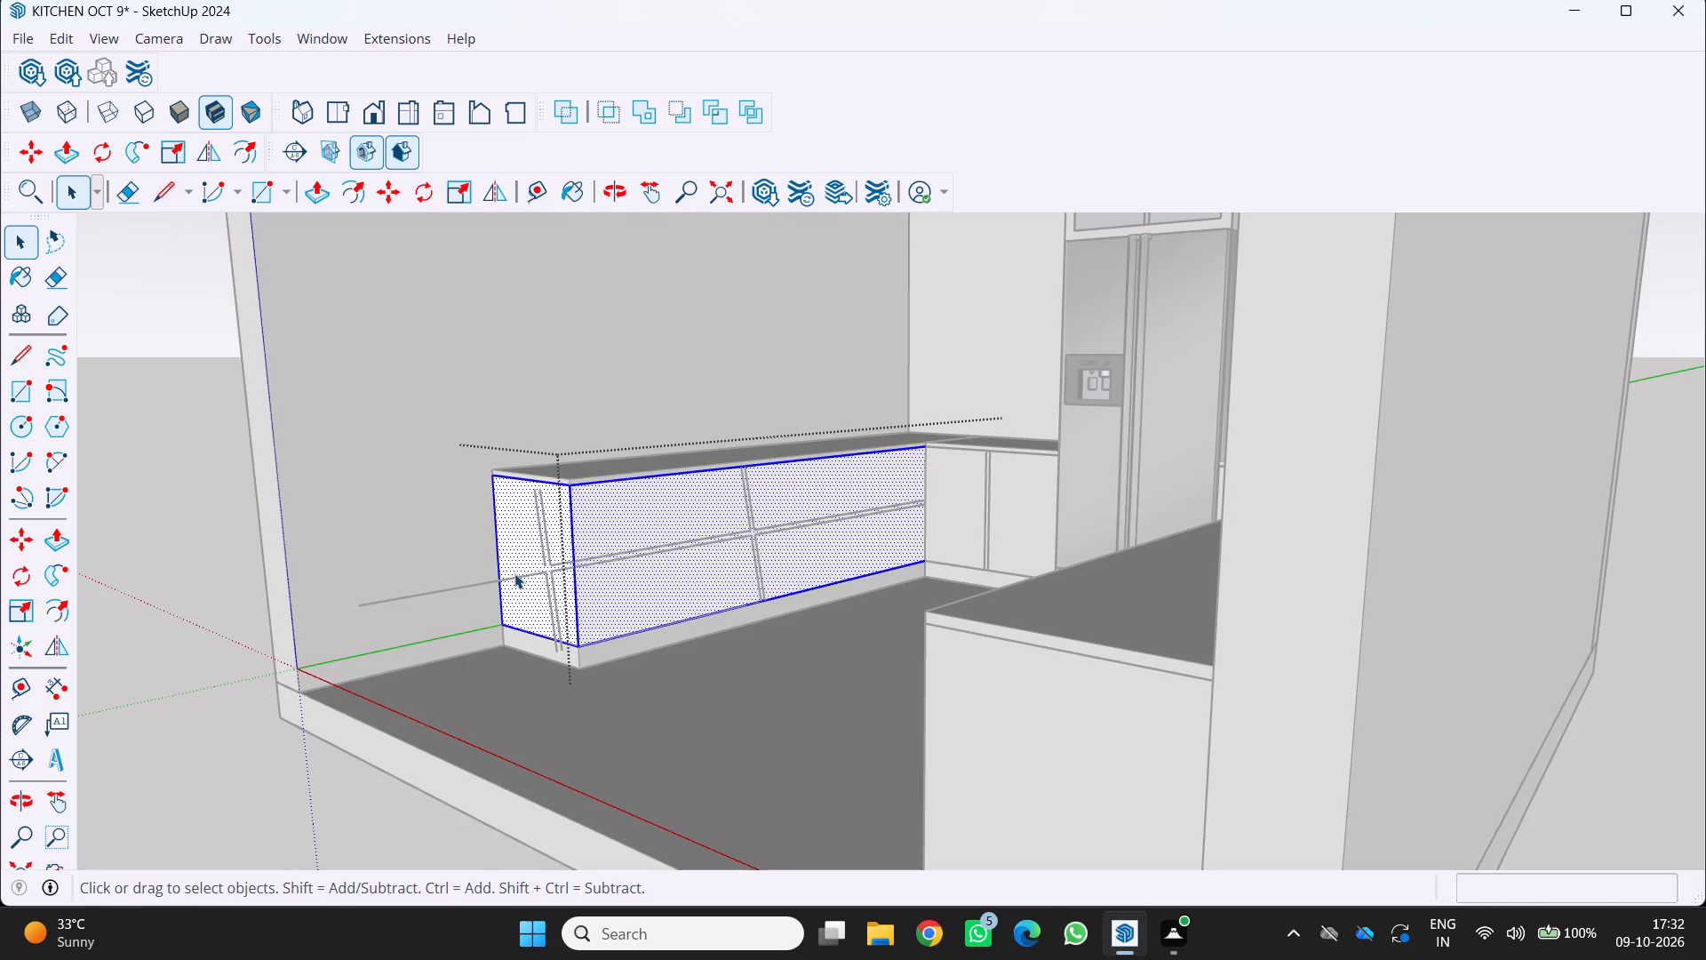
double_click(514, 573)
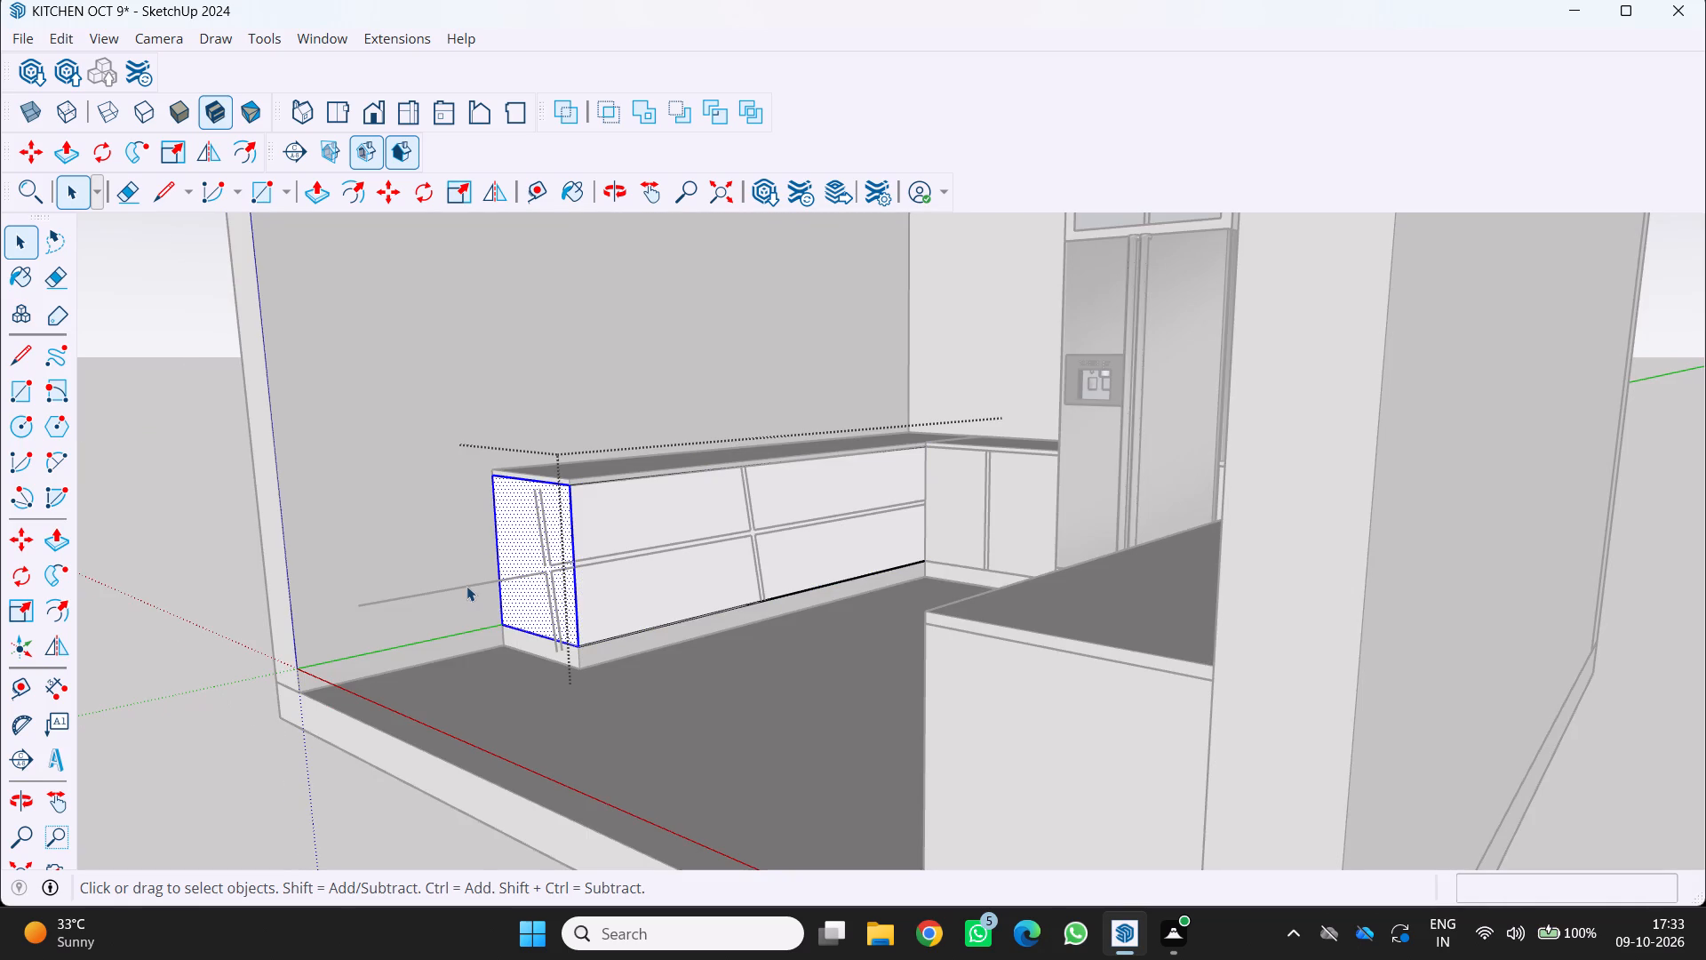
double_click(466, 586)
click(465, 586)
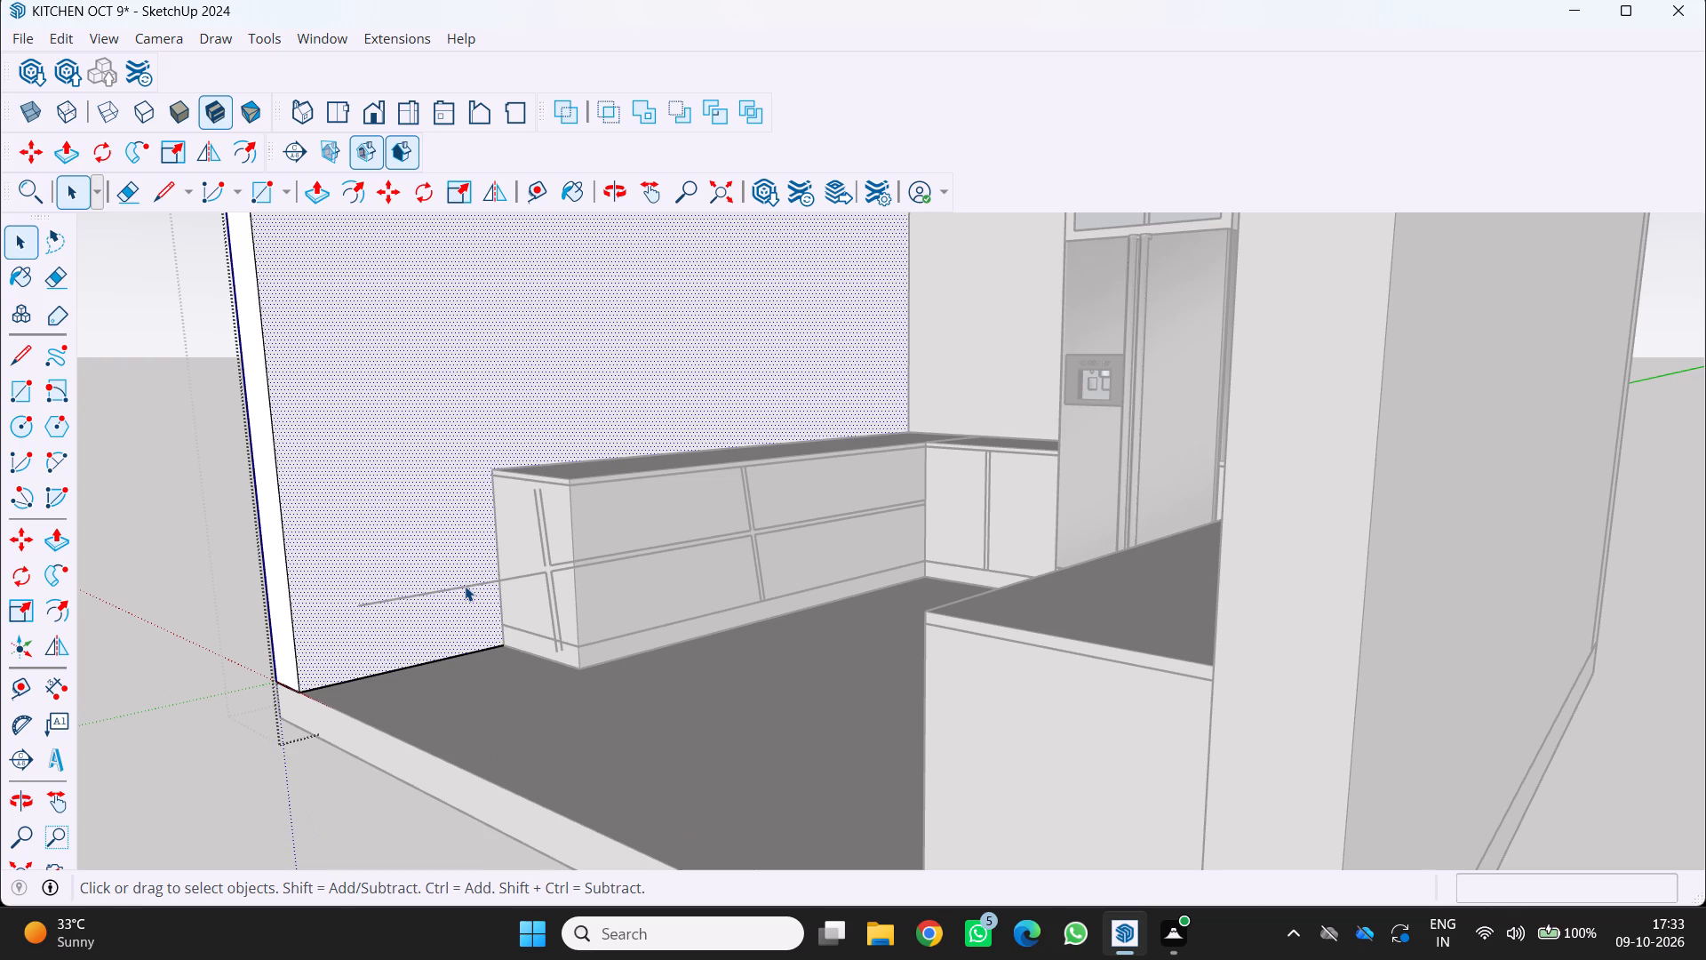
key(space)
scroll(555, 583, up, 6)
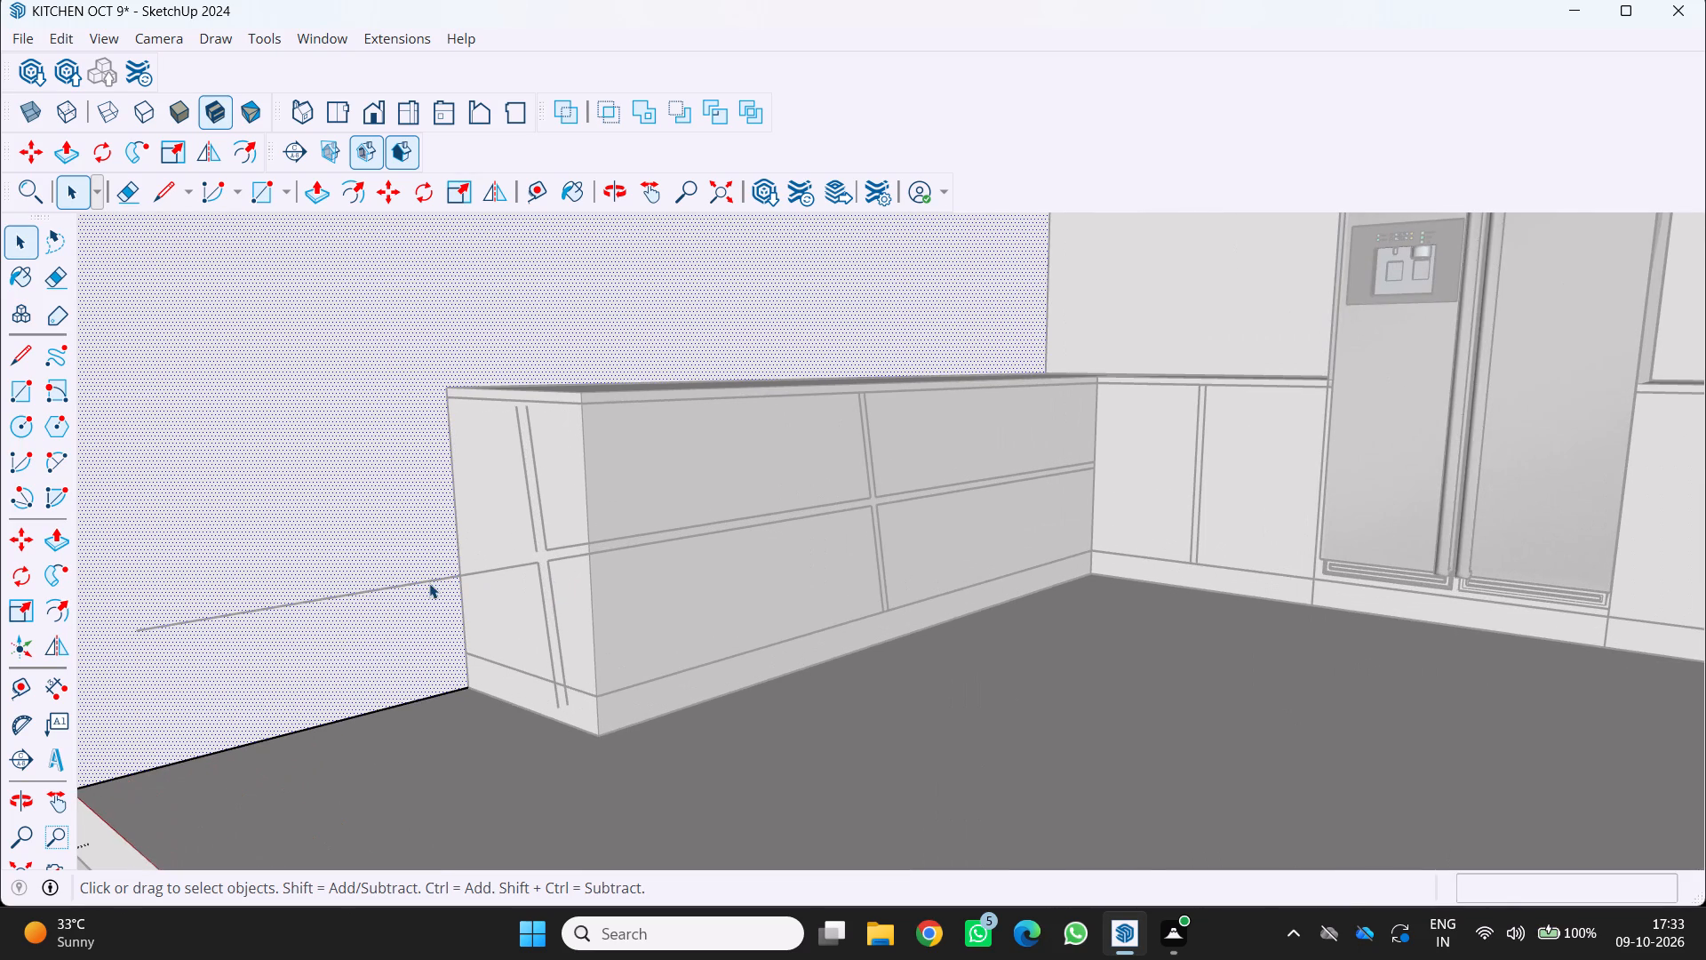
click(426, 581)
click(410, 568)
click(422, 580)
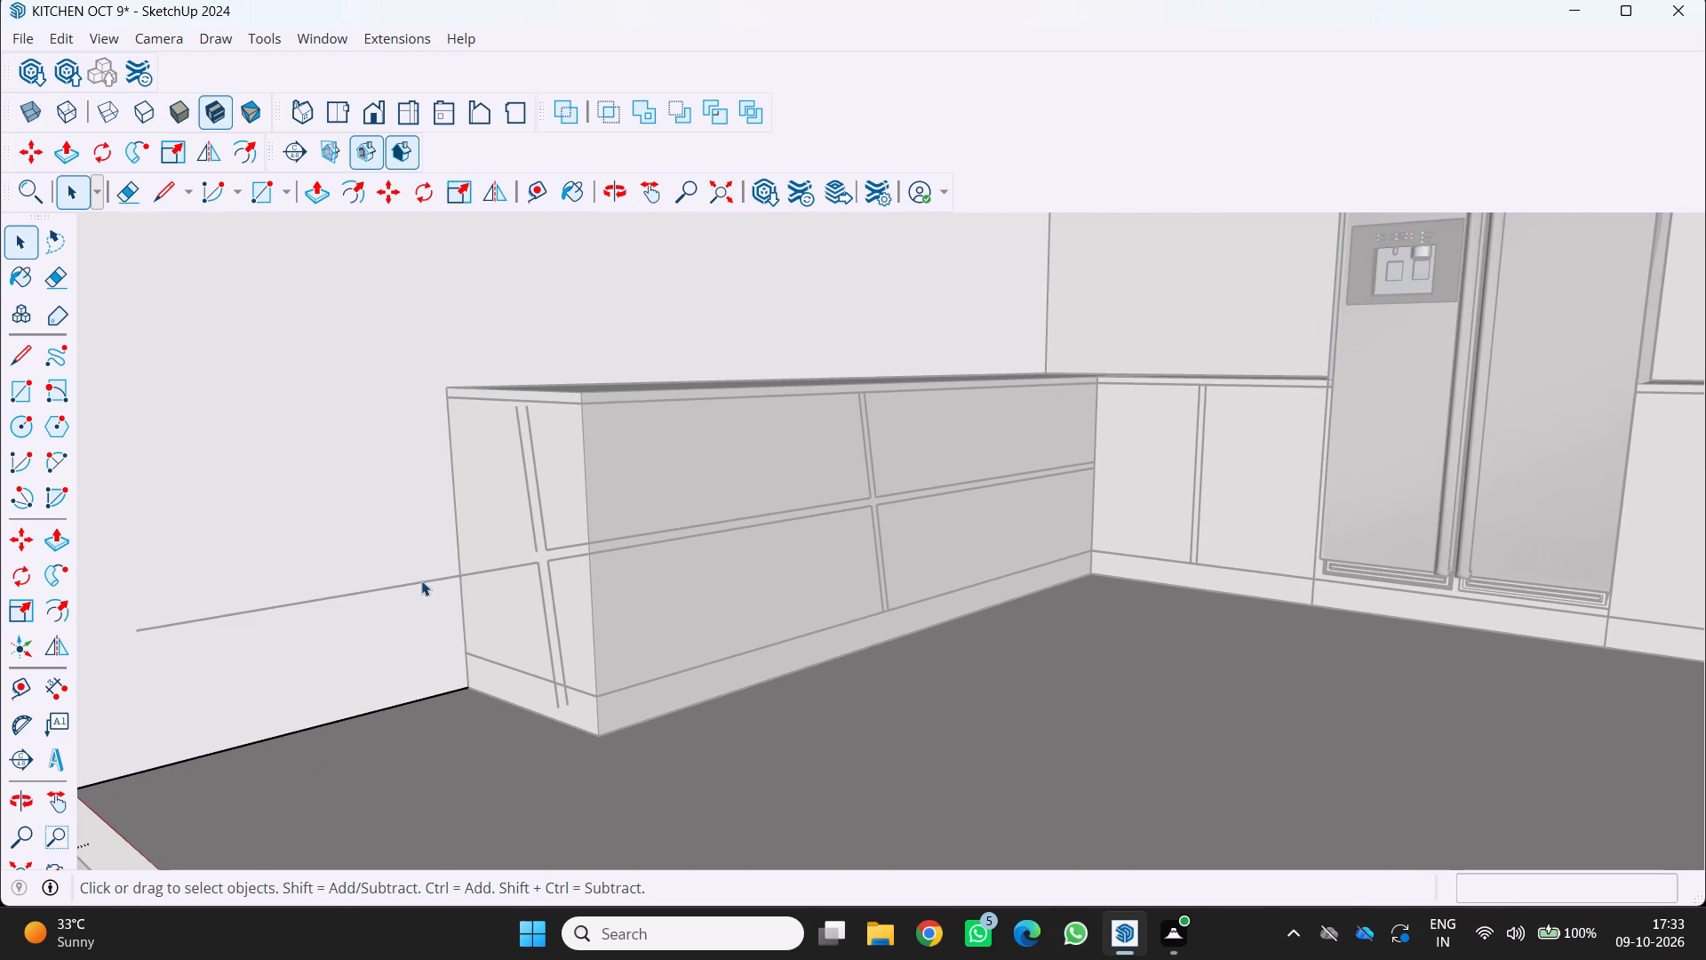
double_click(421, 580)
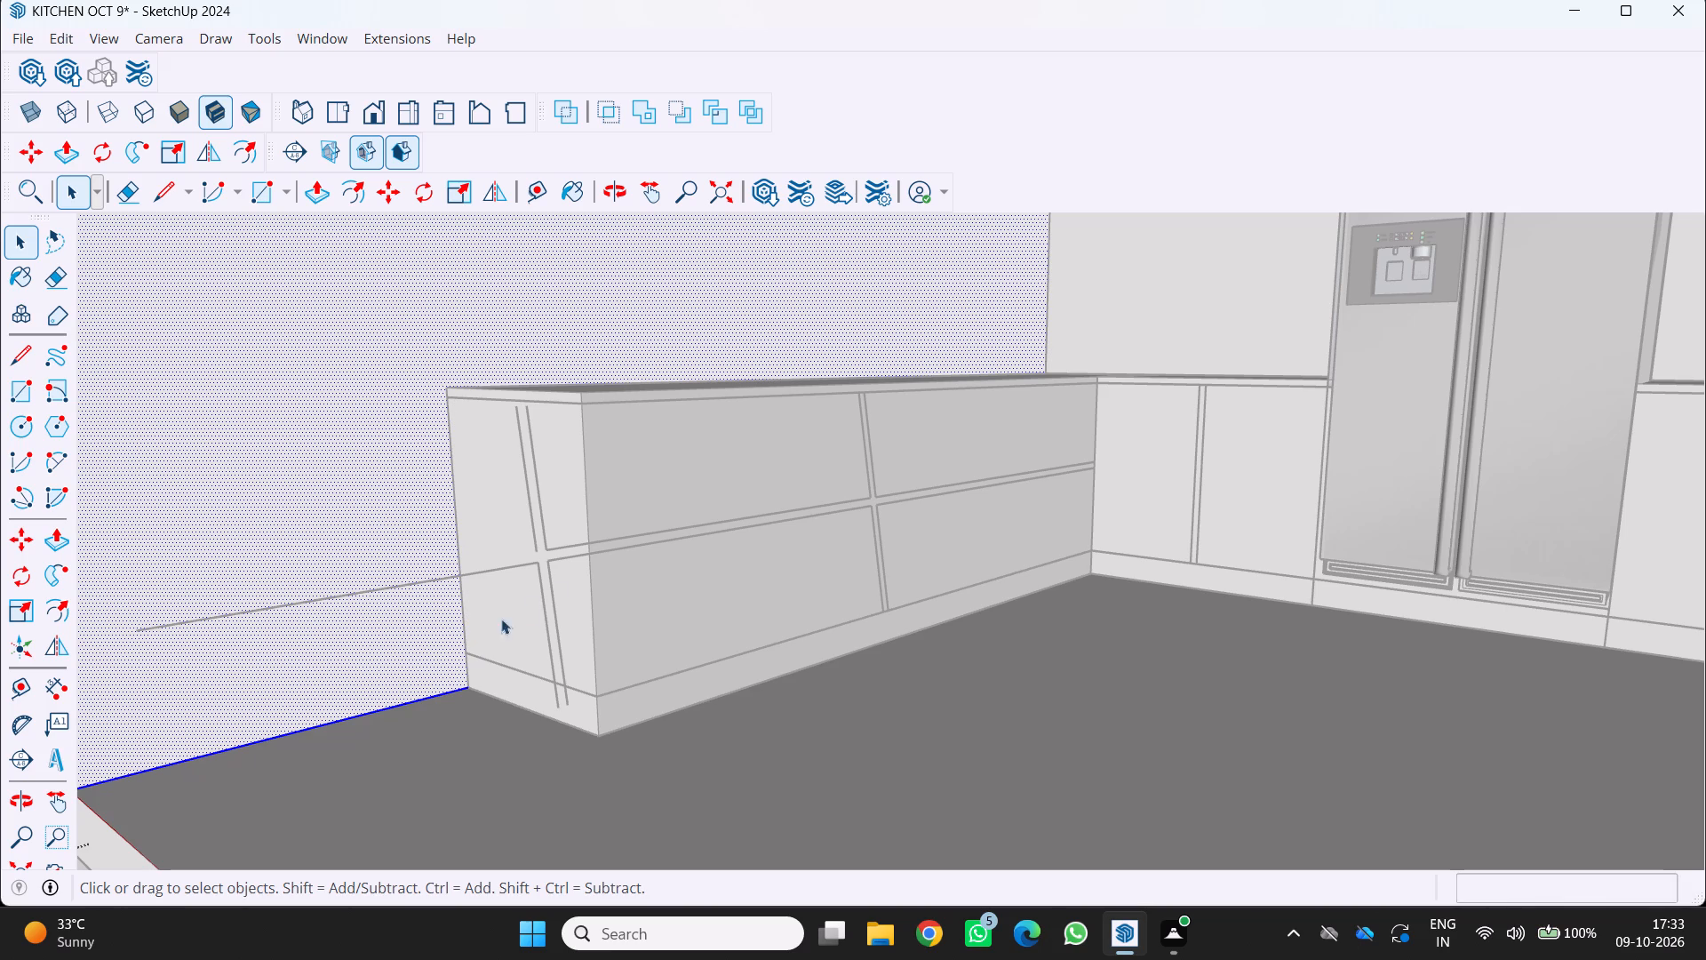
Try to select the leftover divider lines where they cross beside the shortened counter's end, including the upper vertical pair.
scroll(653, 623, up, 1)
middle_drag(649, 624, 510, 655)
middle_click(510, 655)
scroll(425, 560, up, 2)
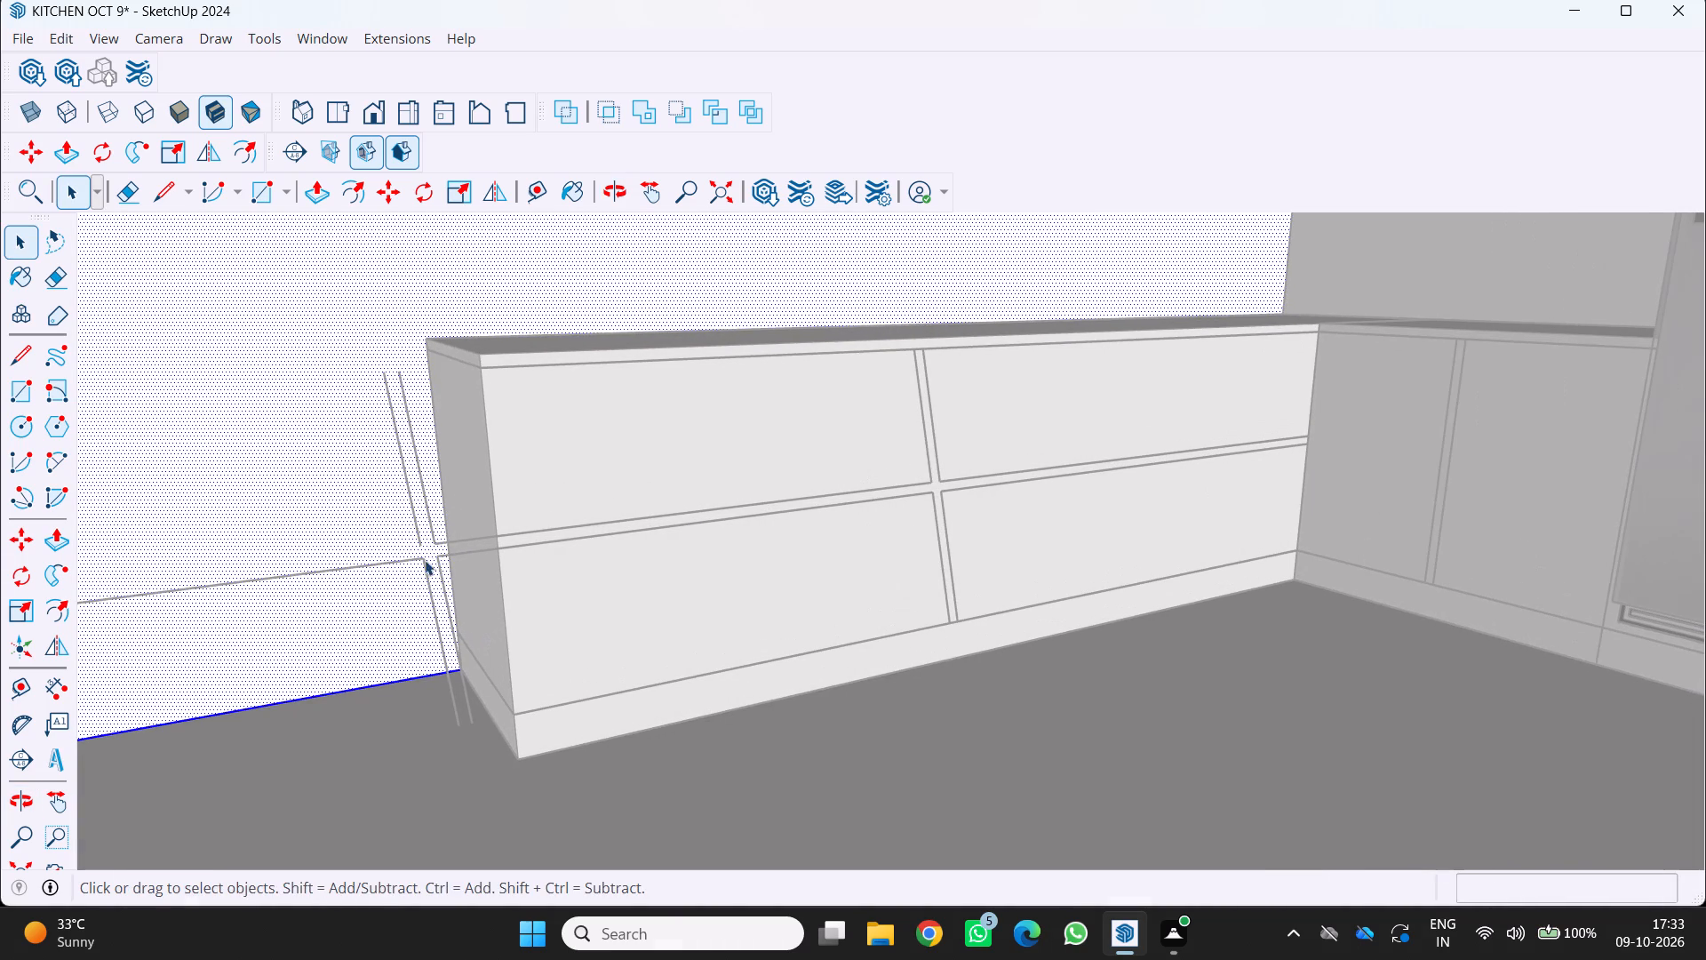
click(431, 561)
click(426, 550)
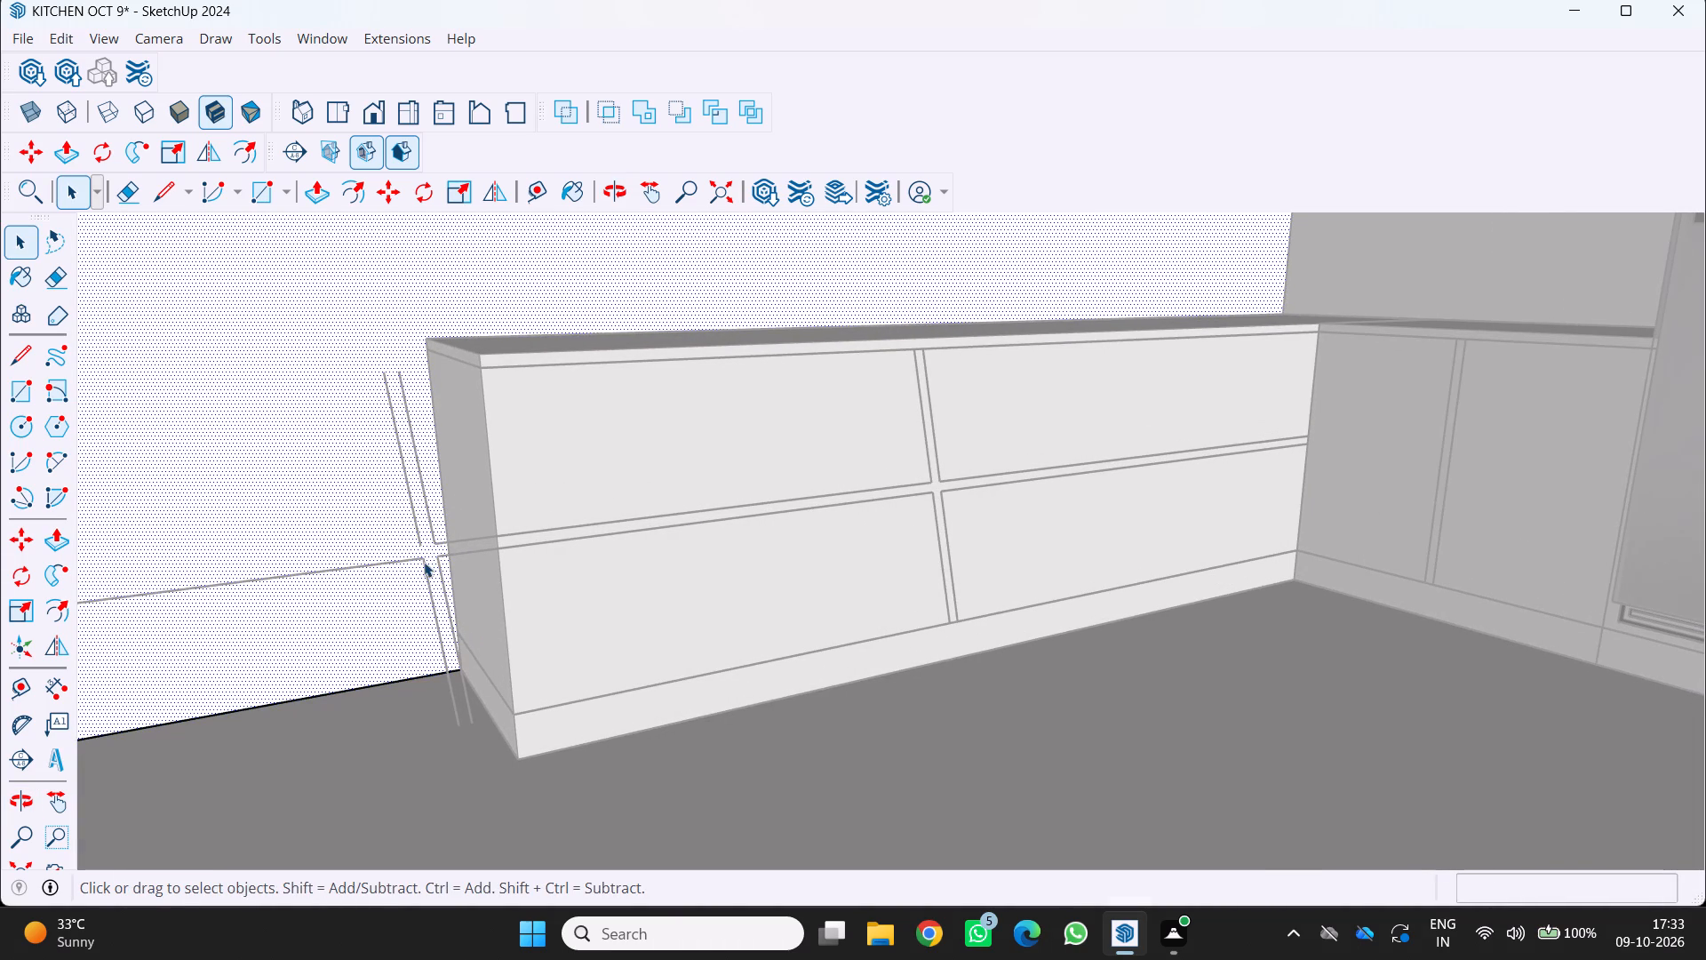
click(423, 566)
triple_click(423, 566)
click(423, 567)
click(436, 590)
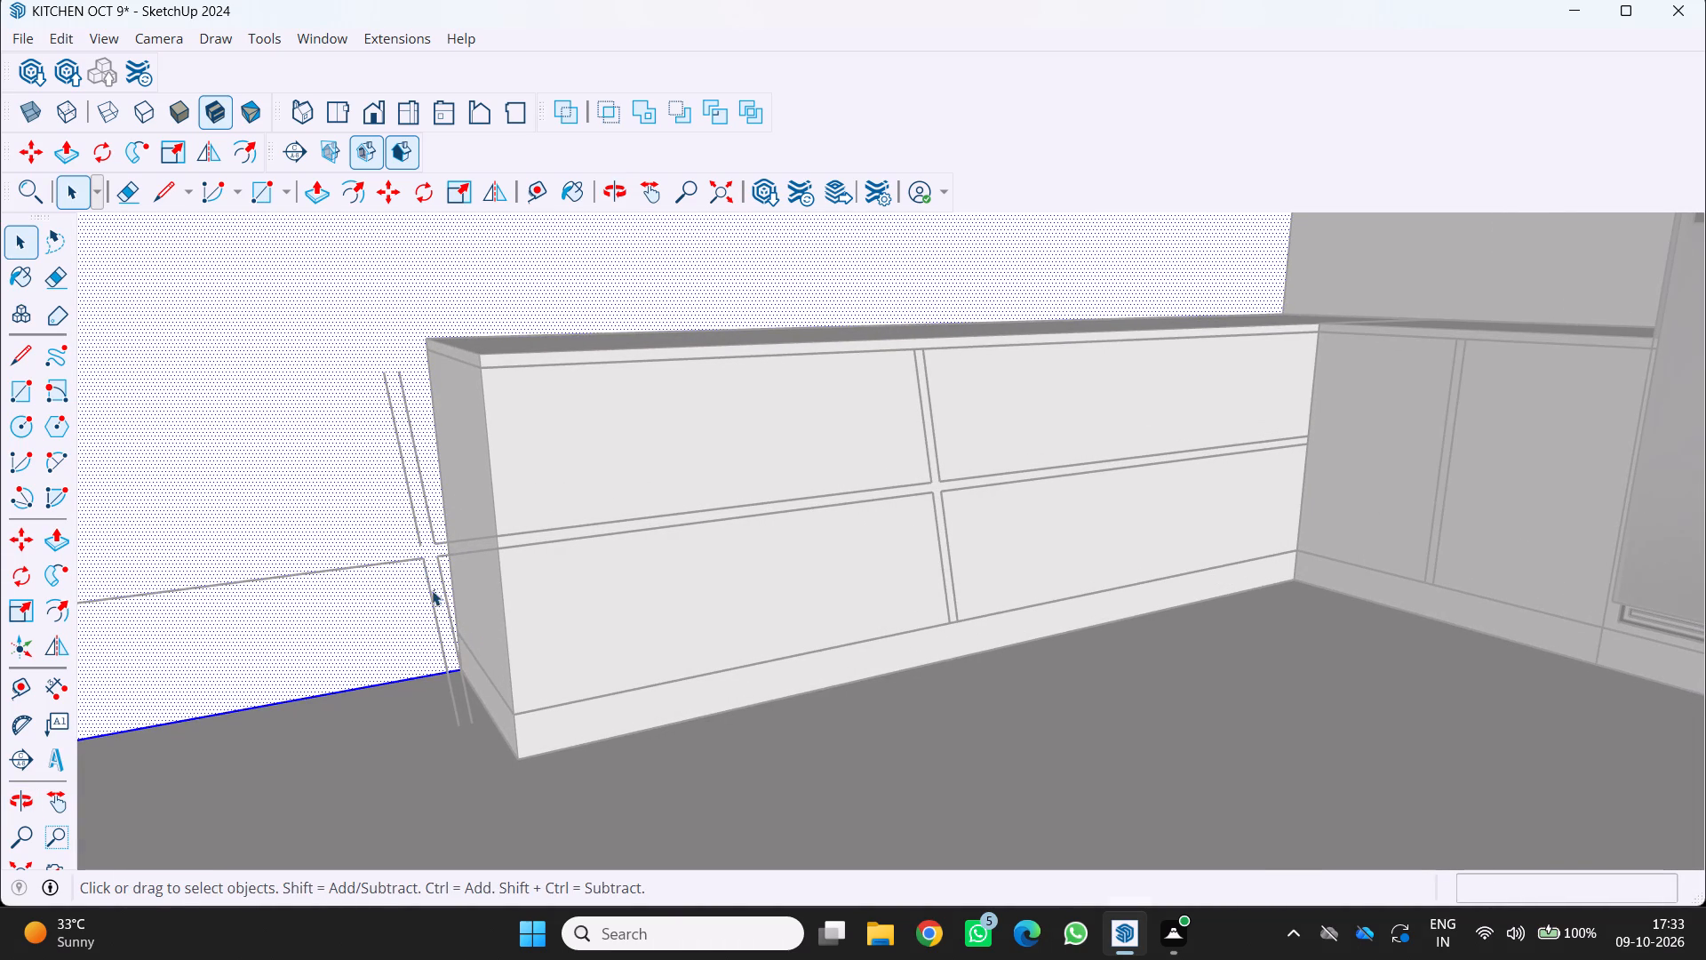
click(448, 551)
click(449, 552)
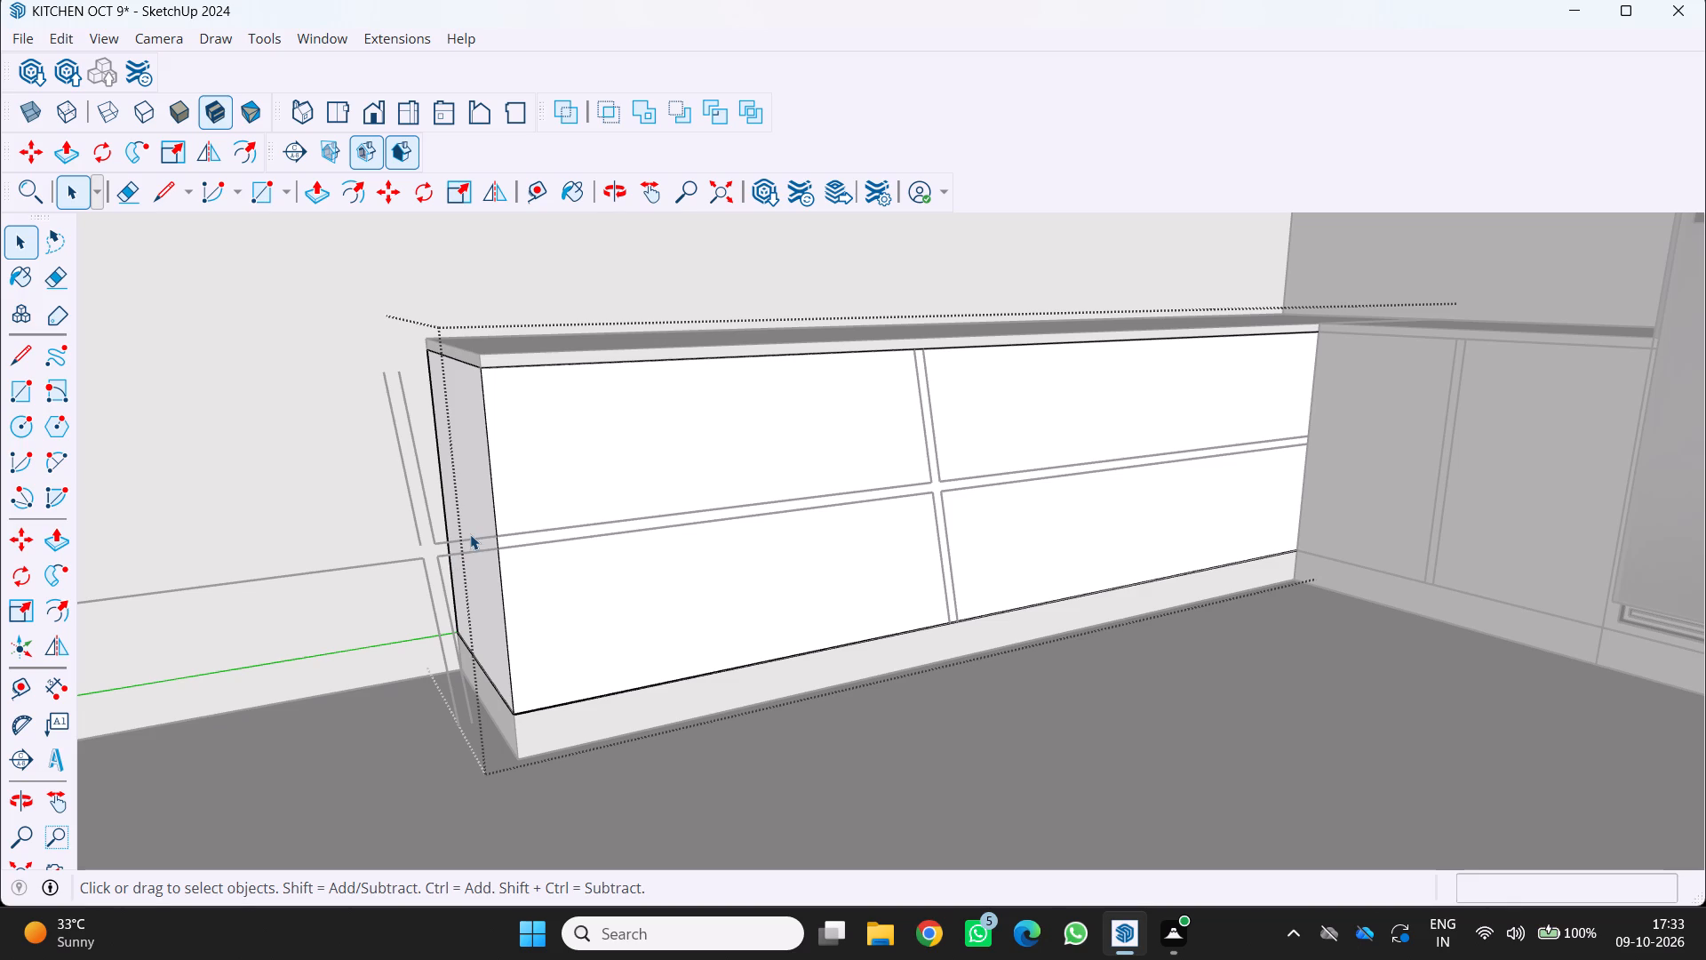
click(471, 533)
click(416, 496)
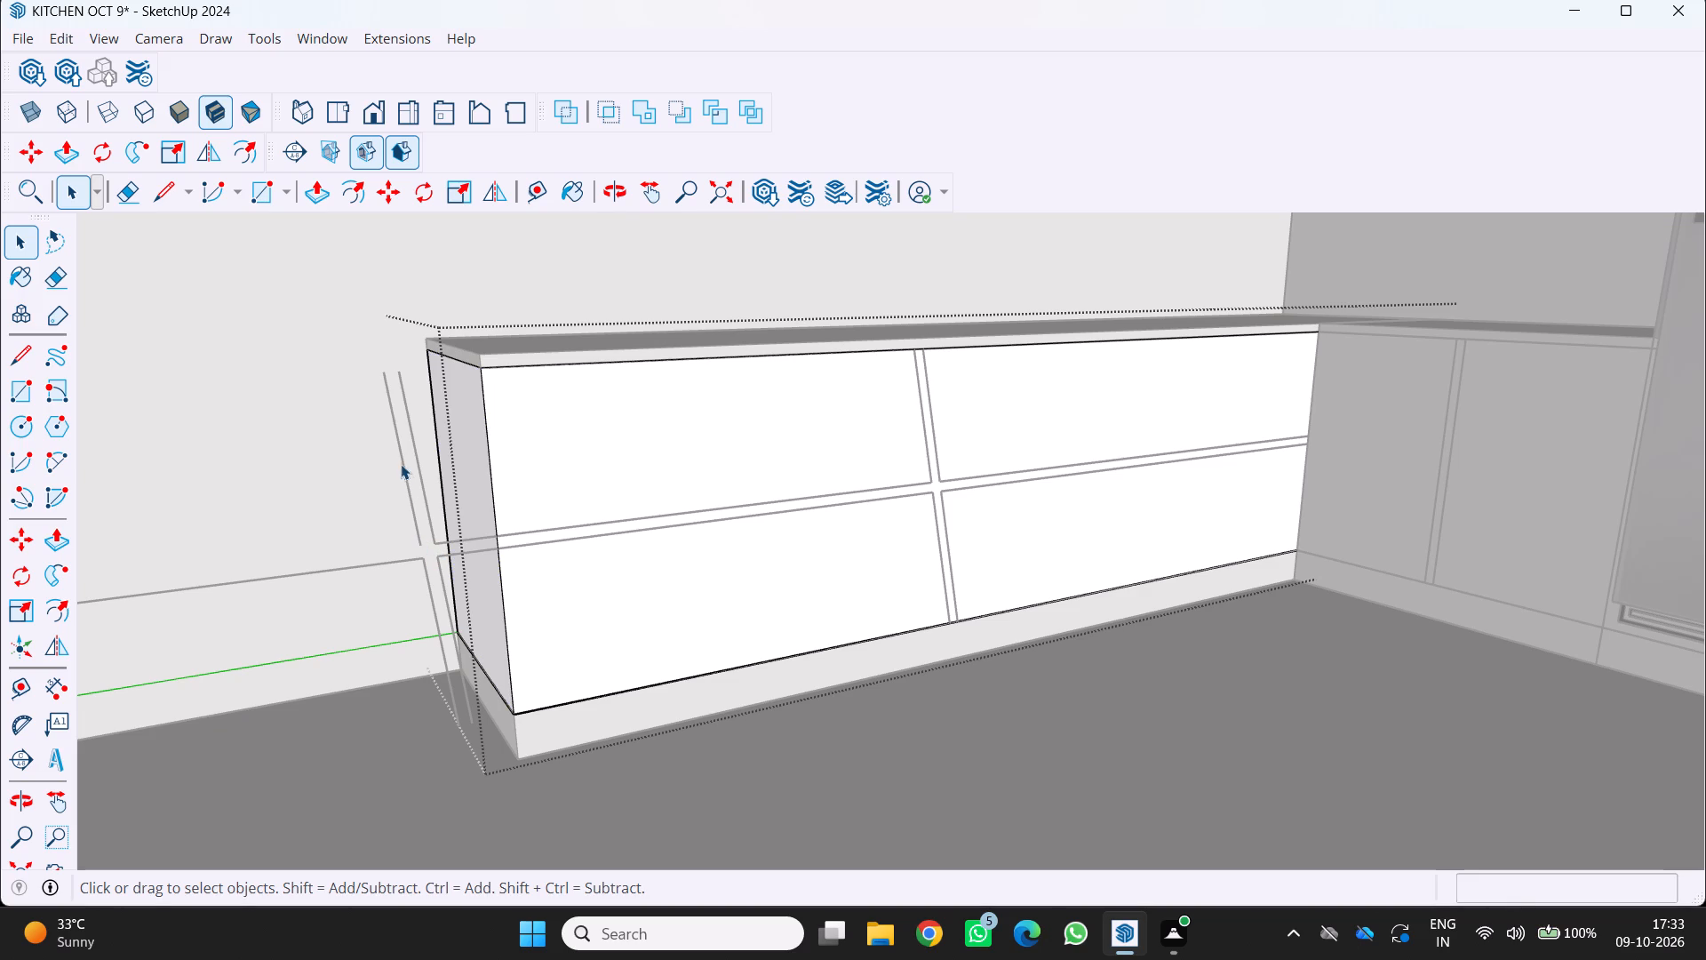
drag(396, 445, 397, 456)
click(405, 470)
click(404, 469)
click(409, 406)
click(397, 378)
Examine the shortened drawer counter's end and its leftover divider lines from several angles.
scroll(371, 438, down, 3)
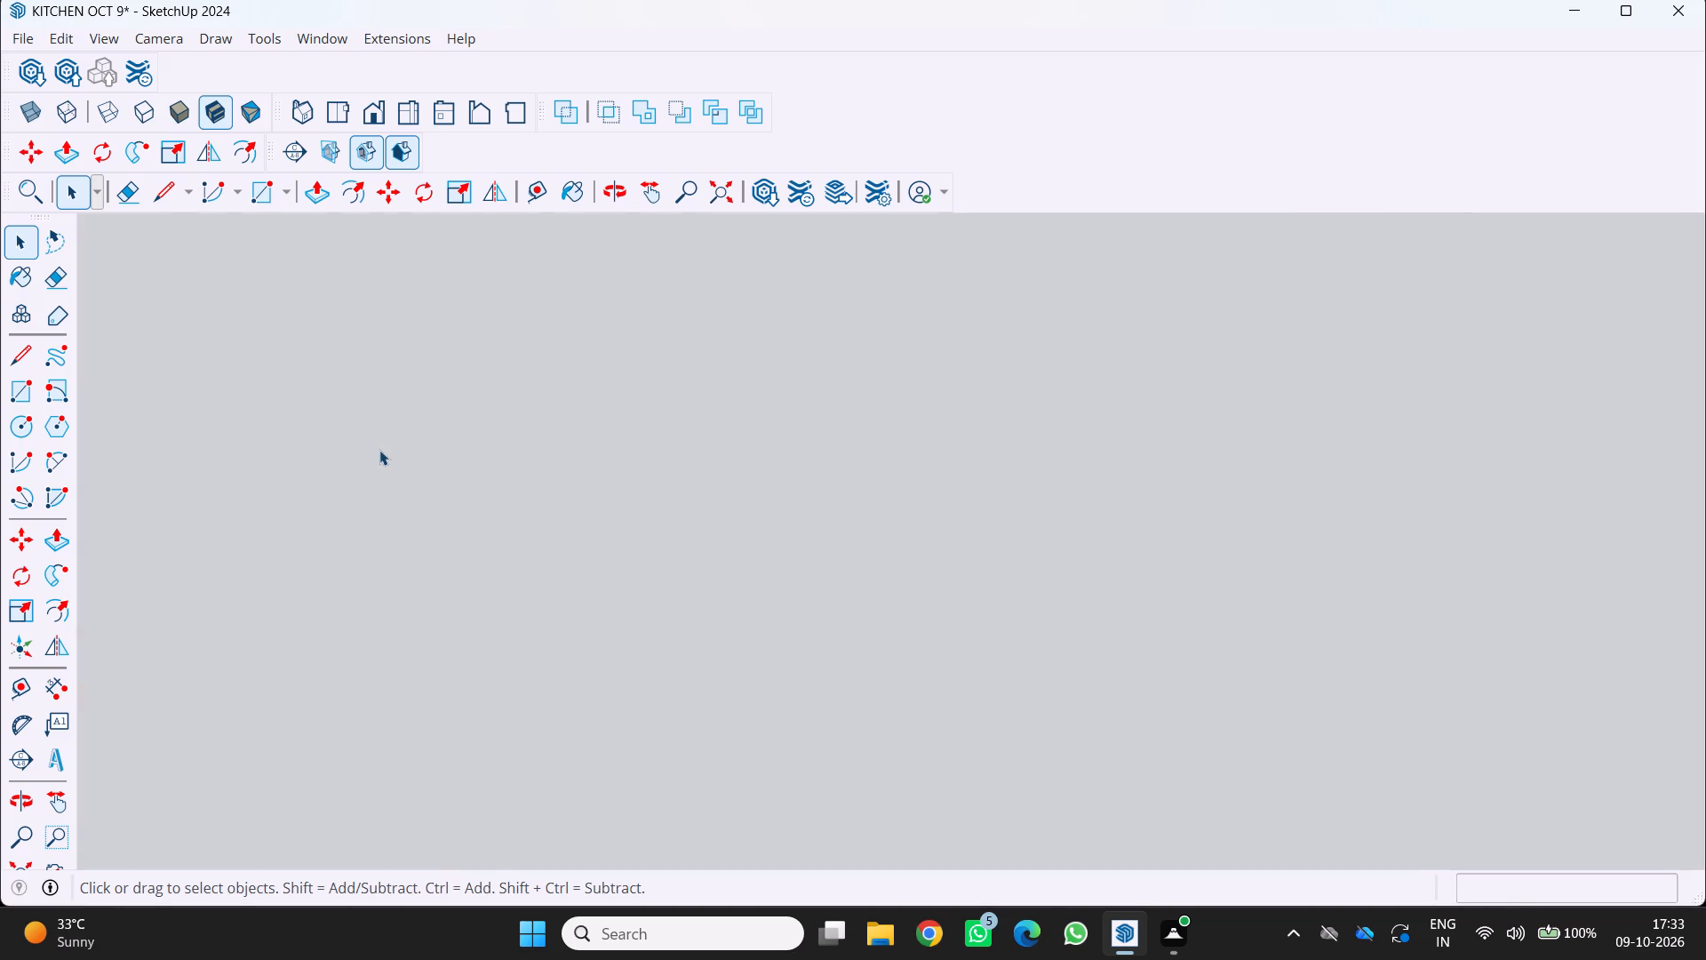
scroll(379, 450, down, 12)
scroll(574, 572, down, 10)
scroll(571, 568, down, 20)
scroll(571, 568, down, 11)
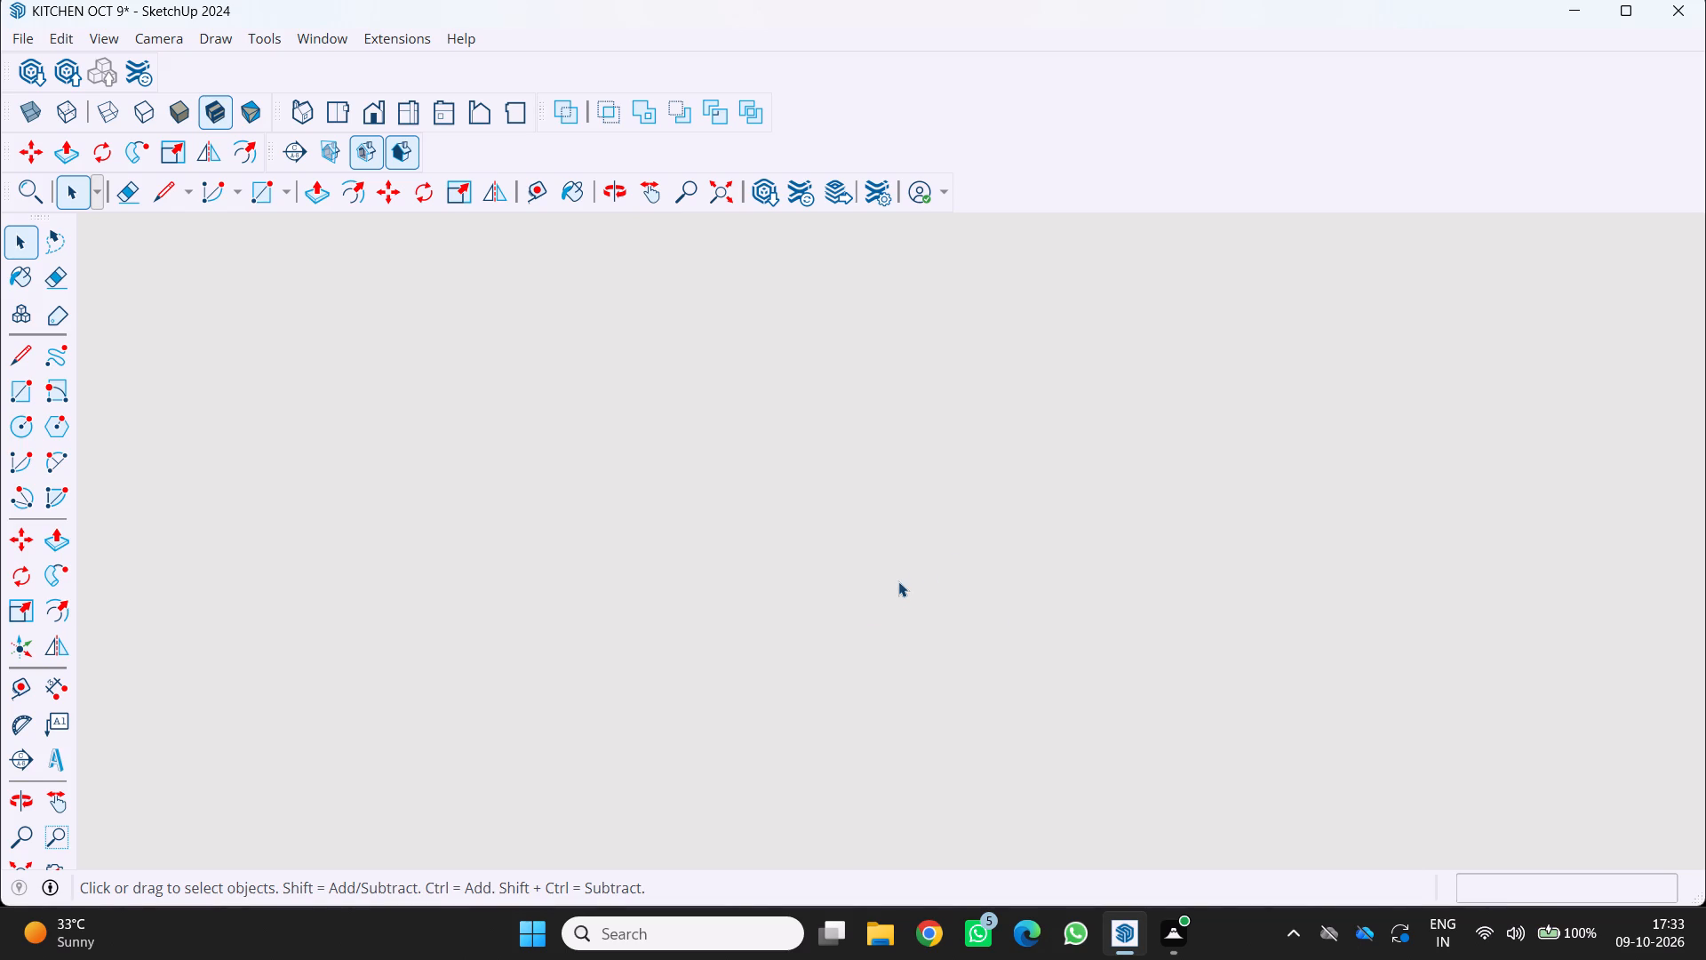
scroll(898, 581, down, 20)
scroll(898, 581, down, 11)
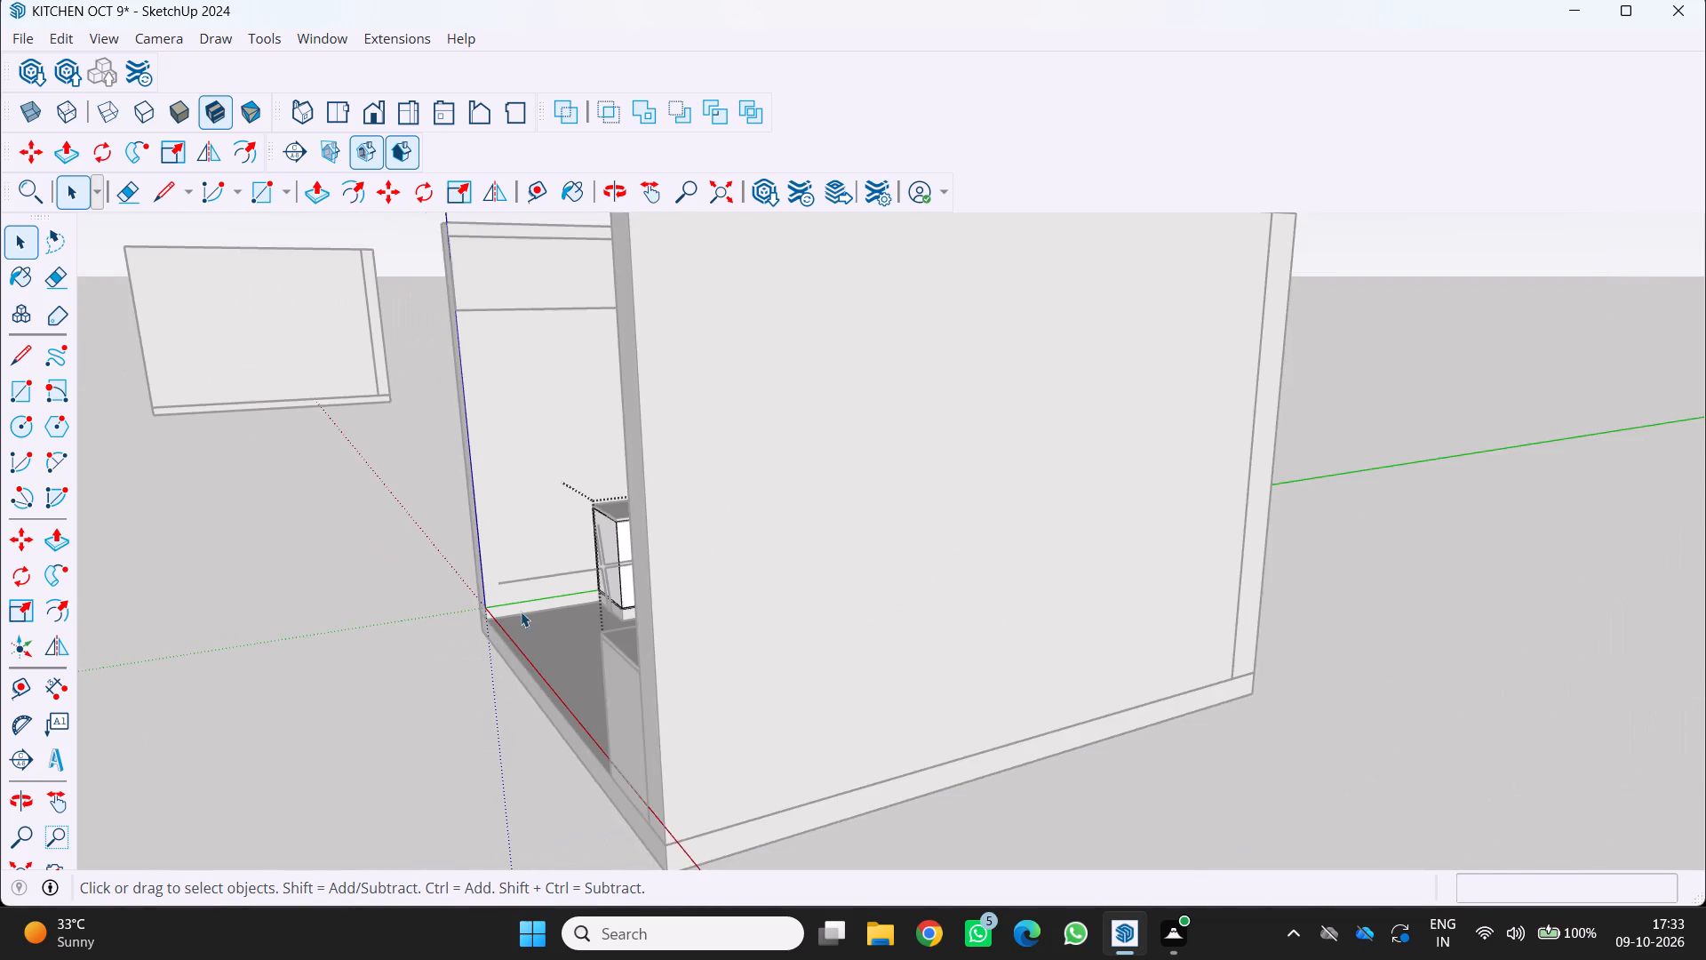
middle_drag(532, 612, 763, 682)
scroll(603, 641, up, 7)
middle_drag(763, 599, 655, 564)
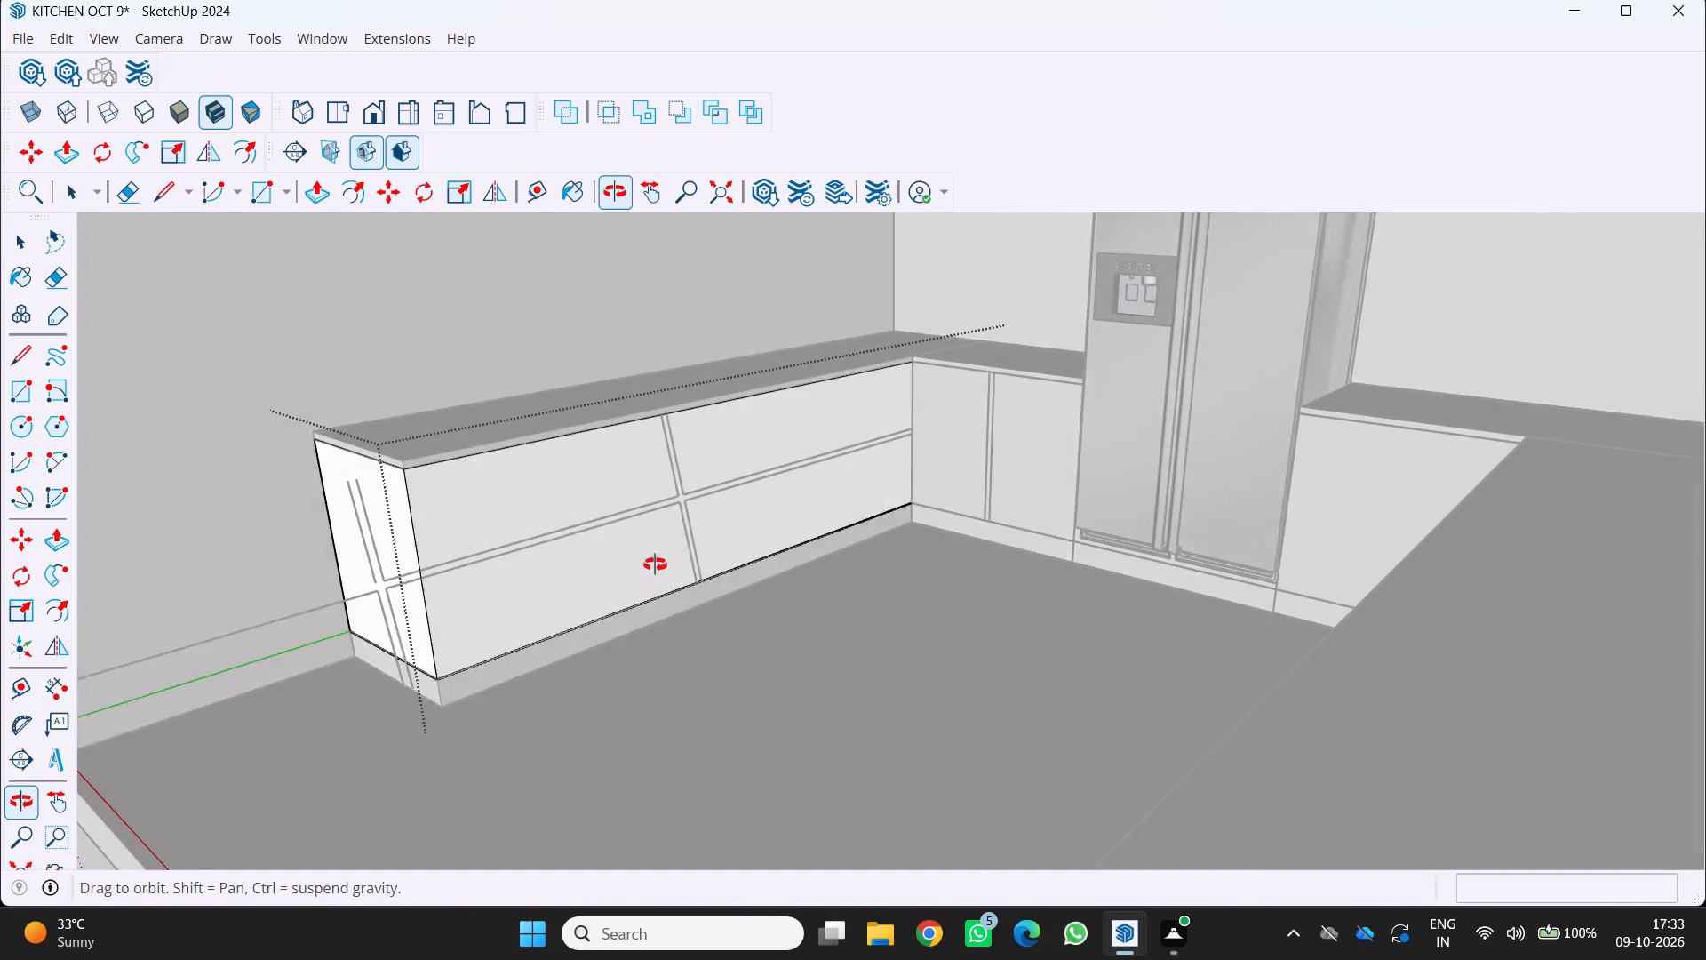
middle_drag(655, 564, 645, 563)
scroll(335, 450, up, 6)
middle_drag(561, 711, 394, 665)
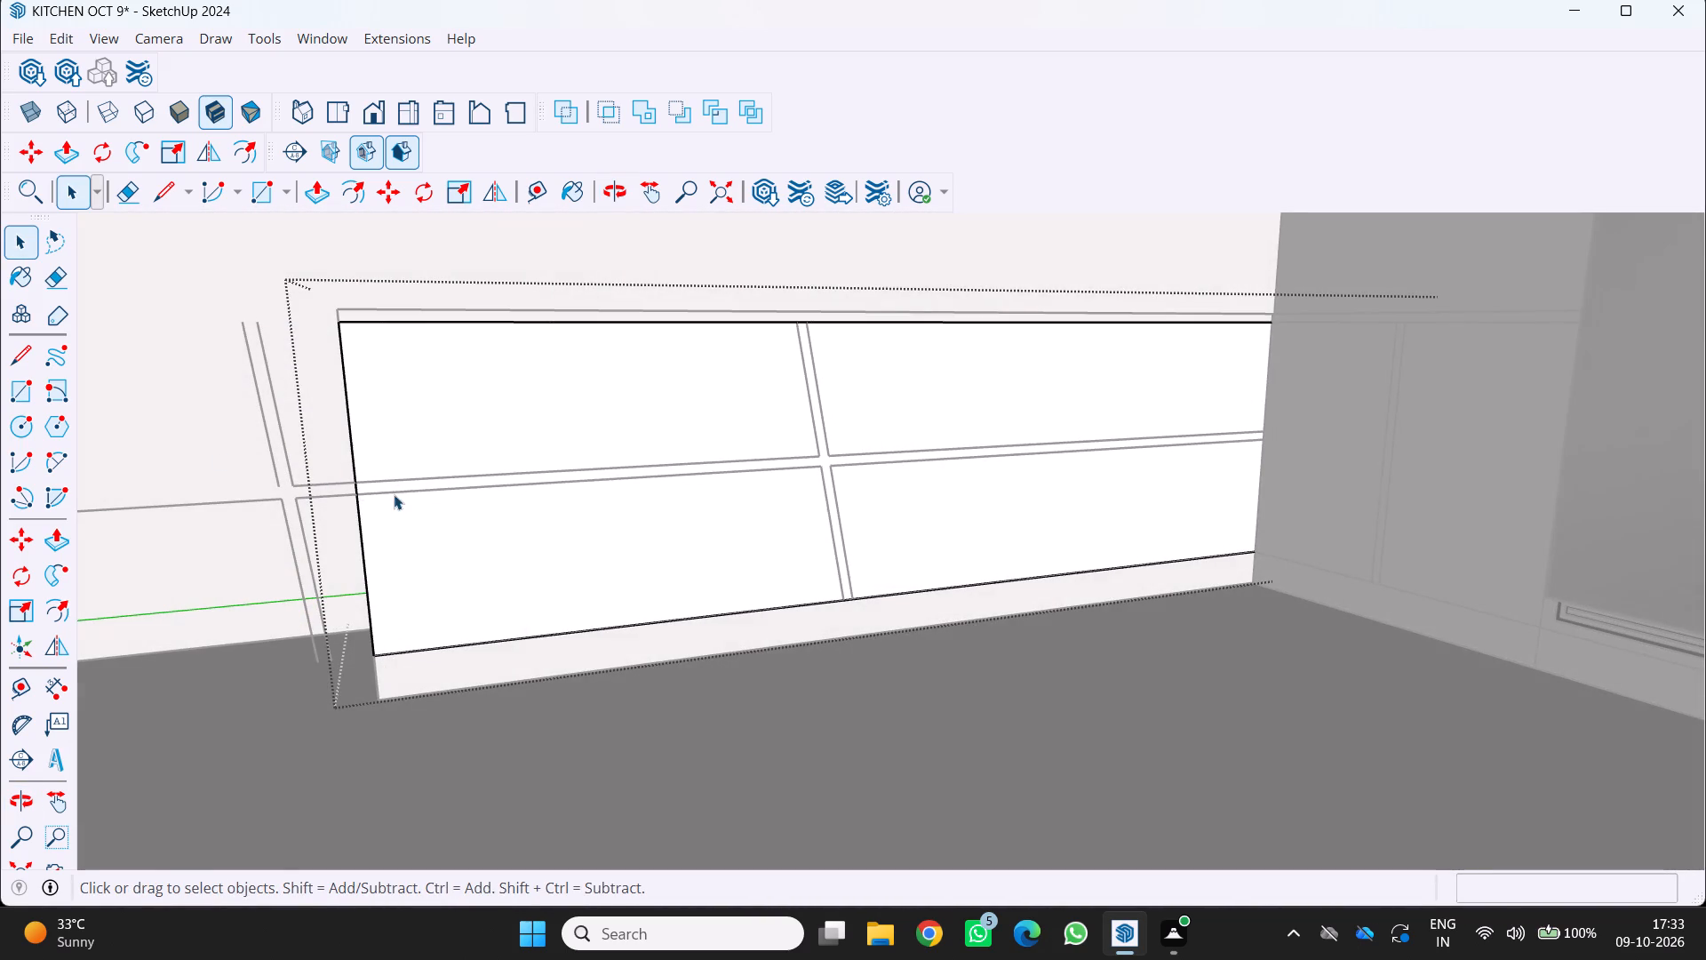
scroll(394, 494, down, 2)
scroll(600, 369, down, 5)
middle_drag(599, 383, 775, 543)
scroll(775, 543, down, 4)
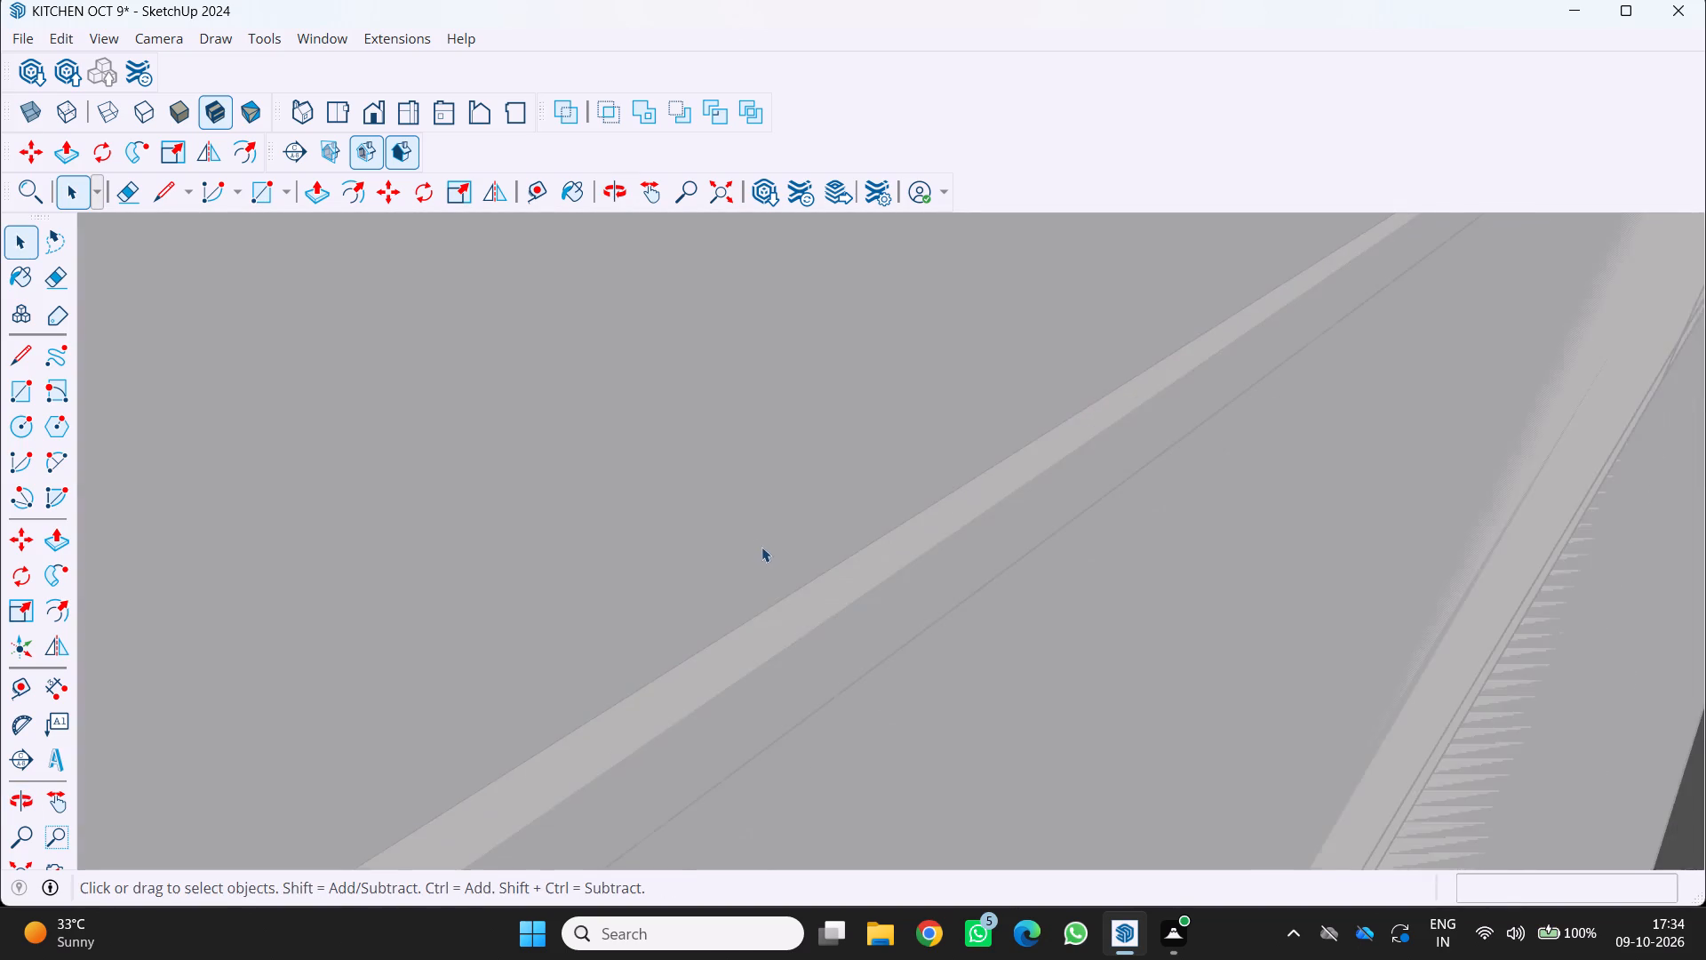
scroll(761, 547, down, 8)
scroll(1403, 539, down, 20)
scroll(1403, 539, down, 2)
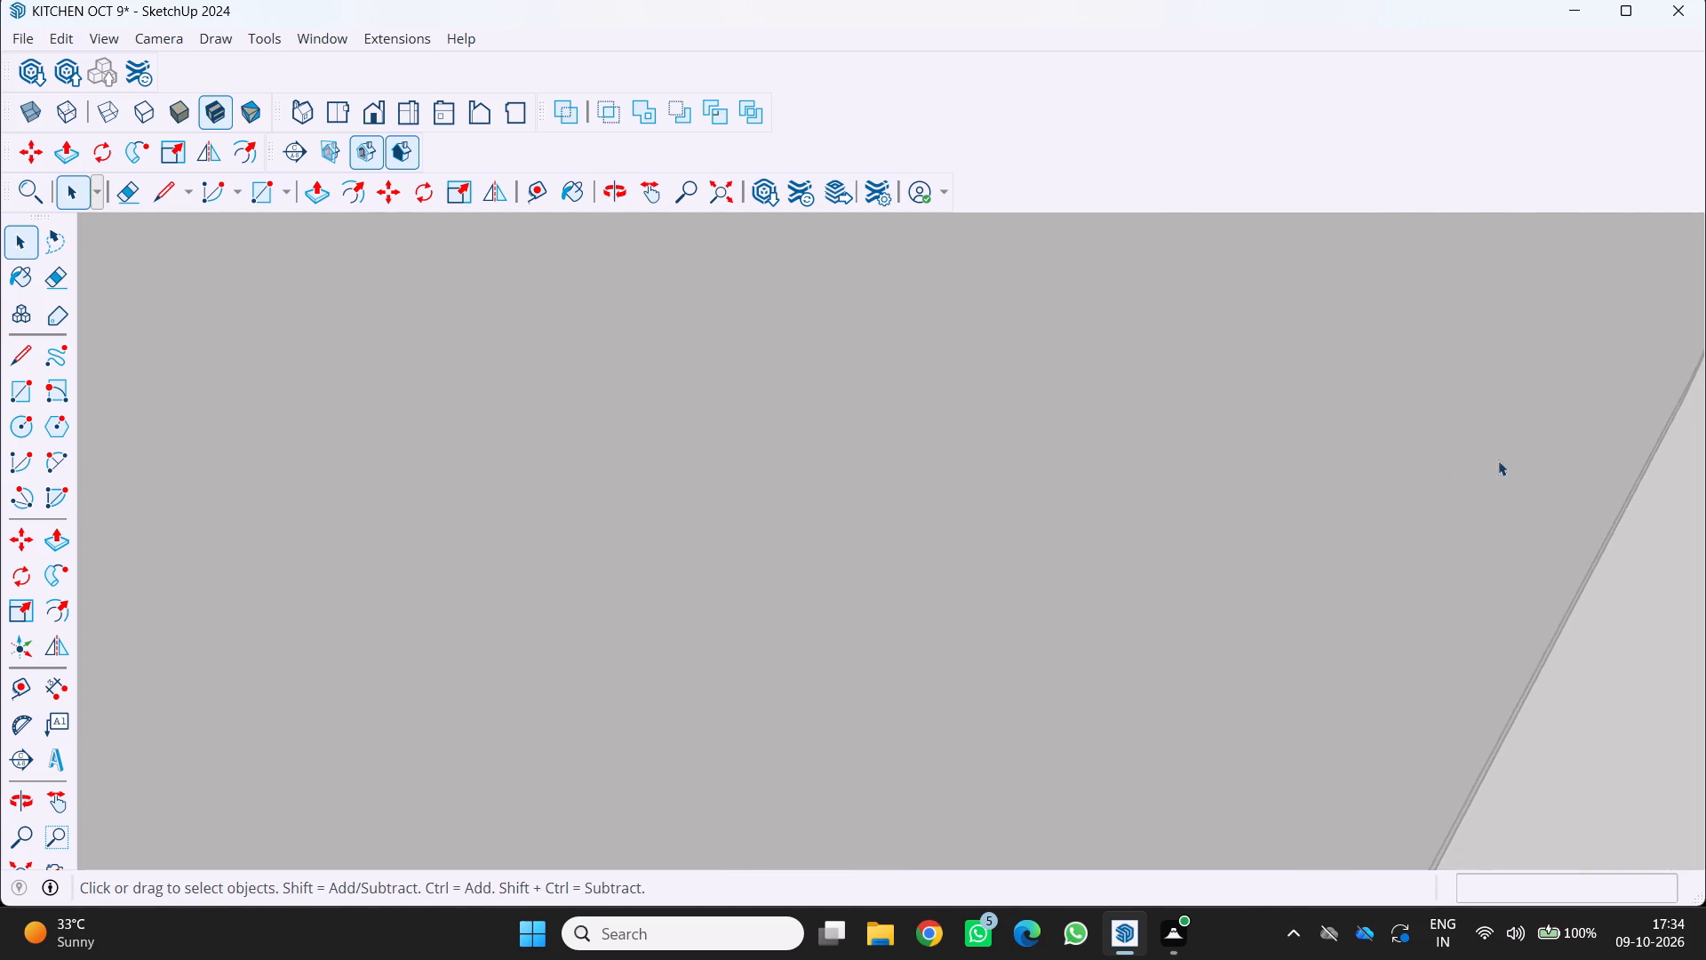
scroll(1498, 460, down, 12)
scroll(724, 509, down, 11)
middle_drag(631, 474, 651, 477)
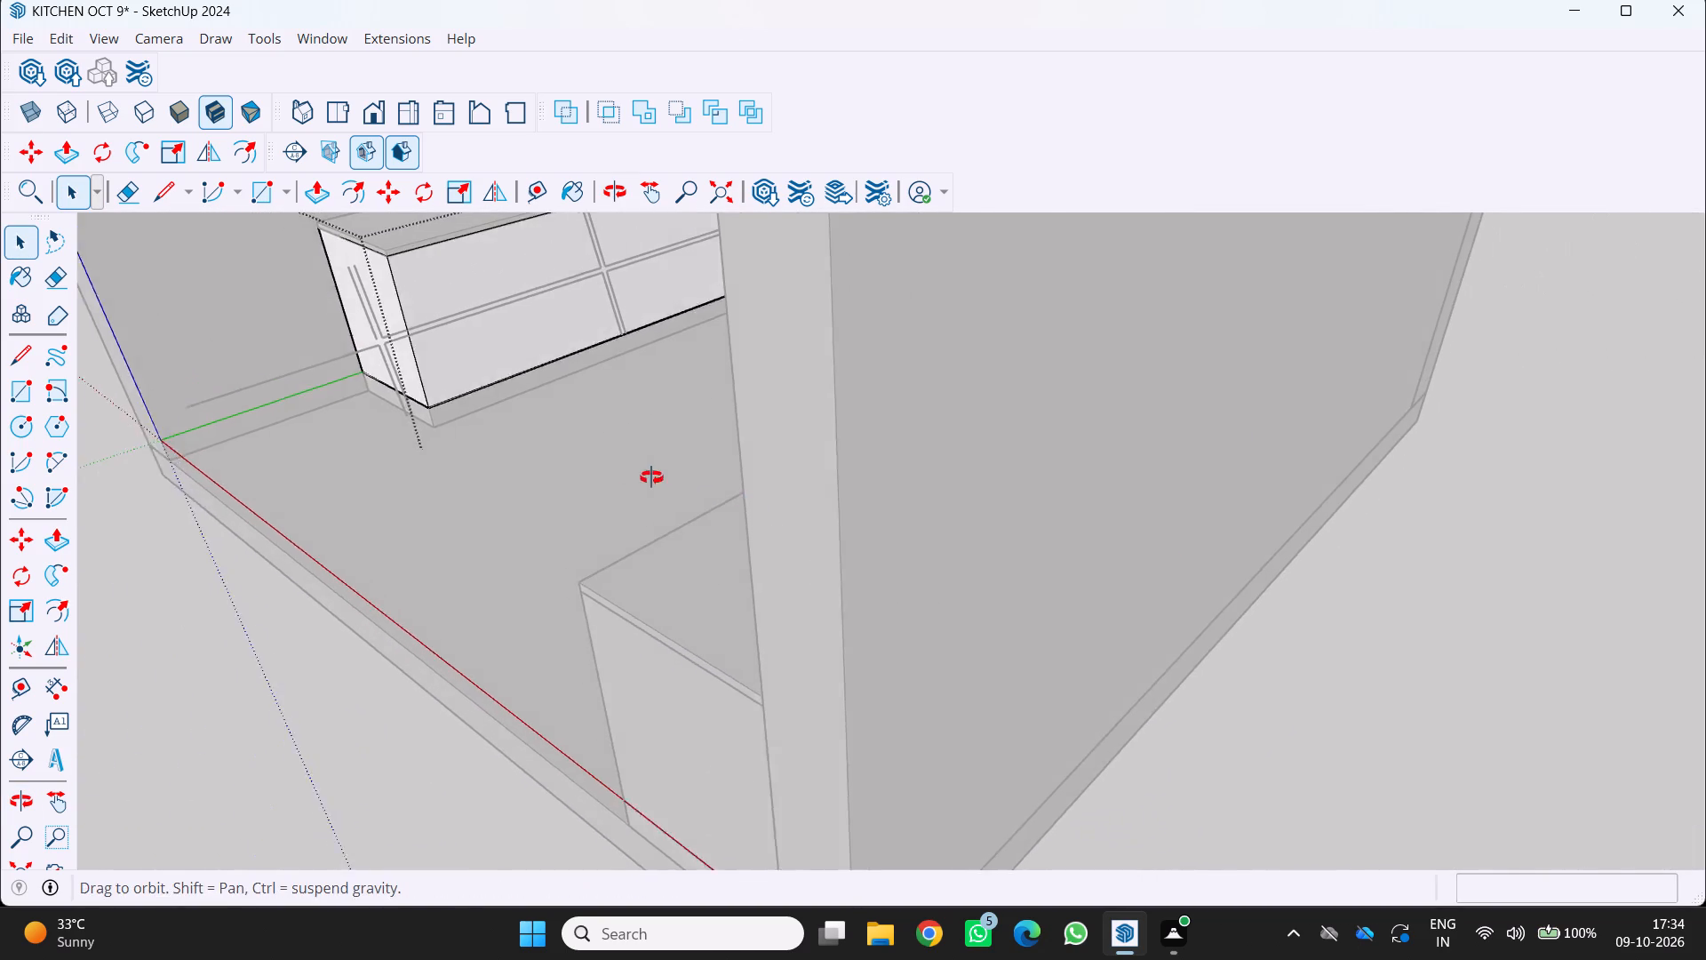
middle_drag(651, 477, 850, 428)
middle_click(850, 428)
middle_click(850, 428)
scroll(849, 428, down, 4)
middle_drag(541, 487, 532, 388)
scroll(536, 413, up, 3)
scroll(379, 513, up, 1)
middle_click(379, 513)
middle_click(379, 513)
middle_click(346, 486)
scroll(1055, 579, down, 2)
middle_drag(1050, 591, 825, 521)
middle_click(825, 521)
scroll(817, 518, up, 3)
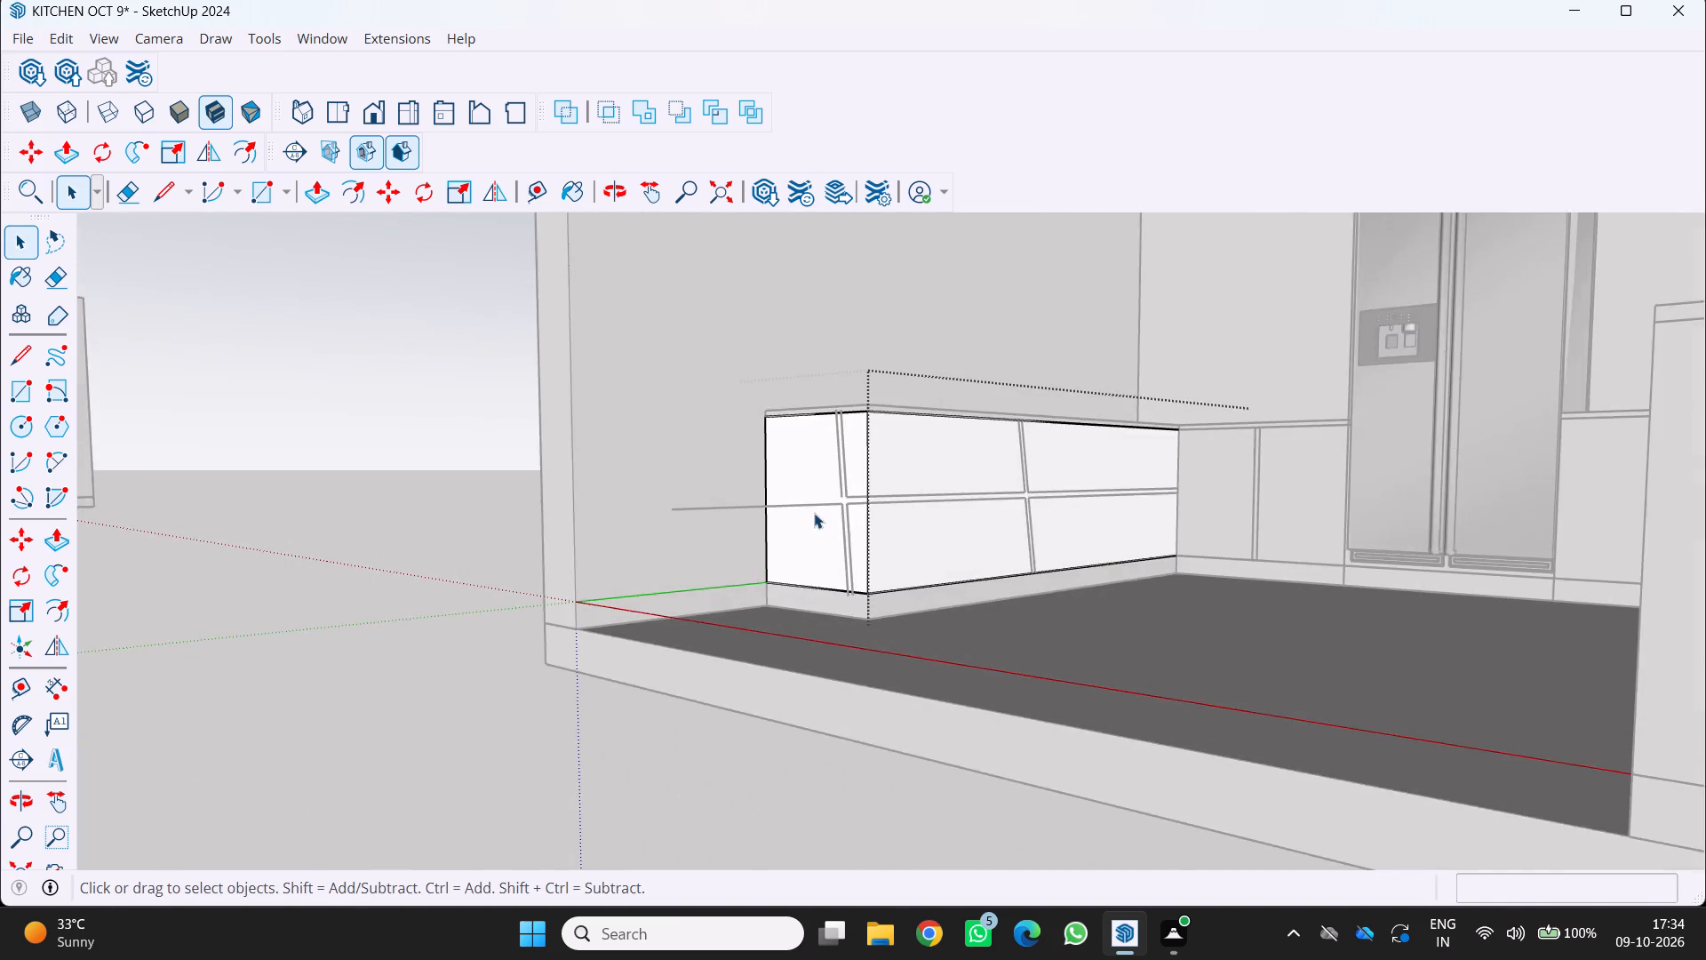
scroll(814, 513, up, 7)
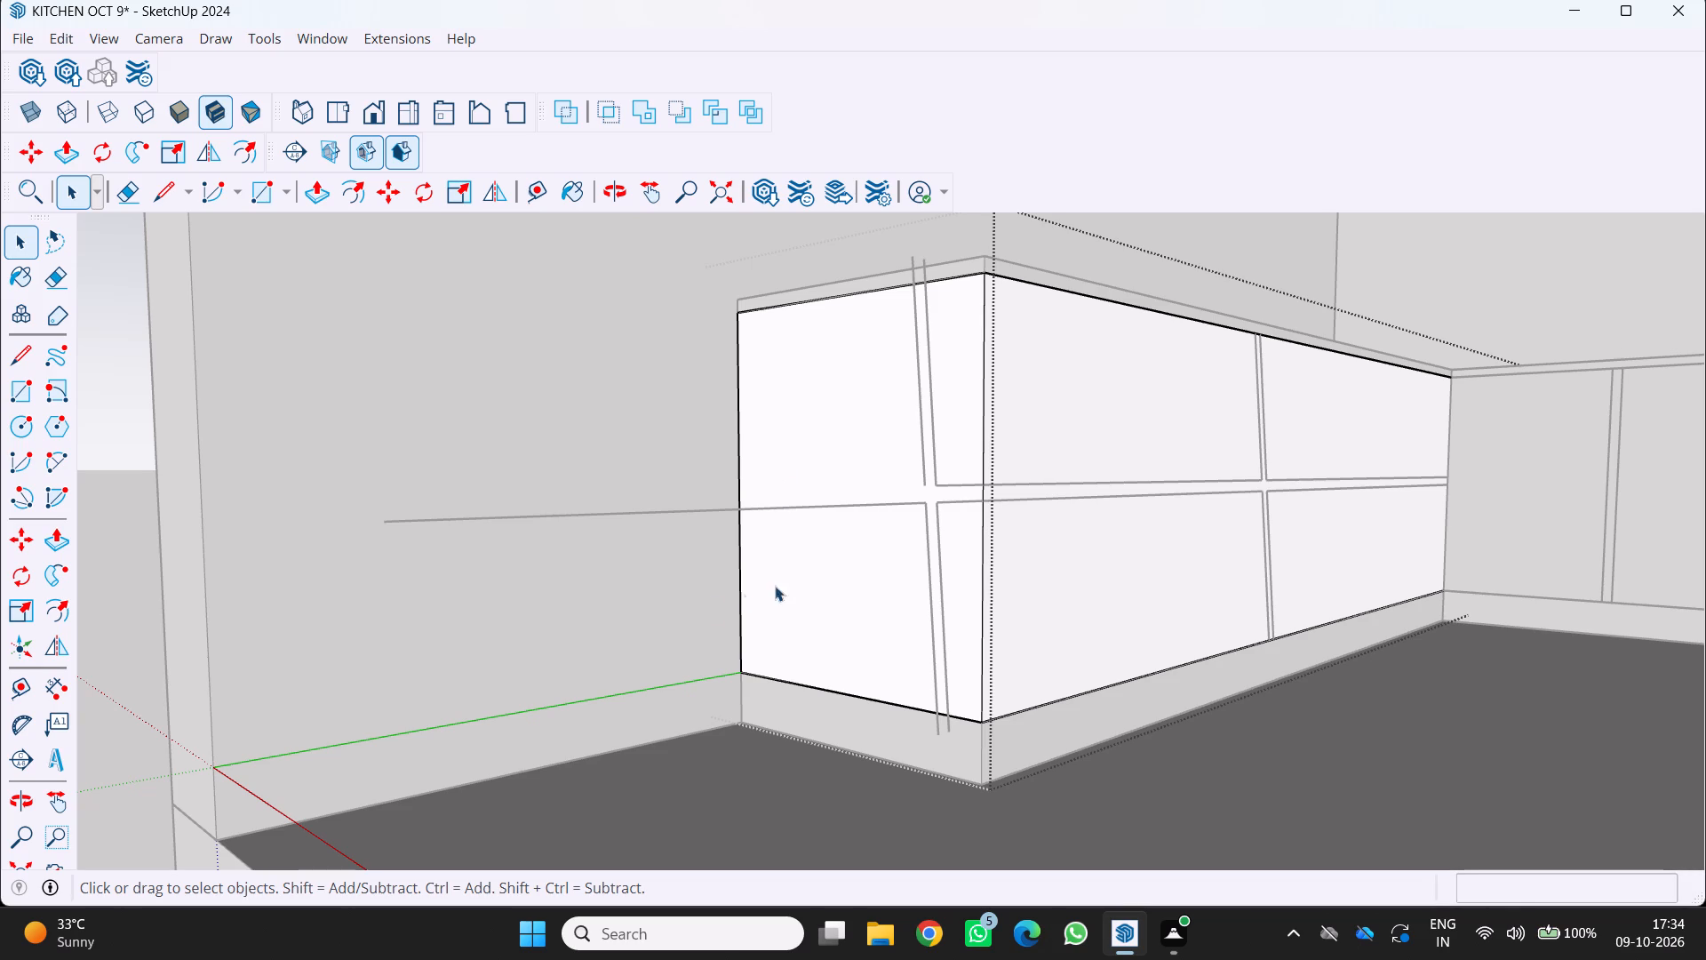
scroll(923, 564, down, 3)
middle_drag(905, 571, 841, 670)
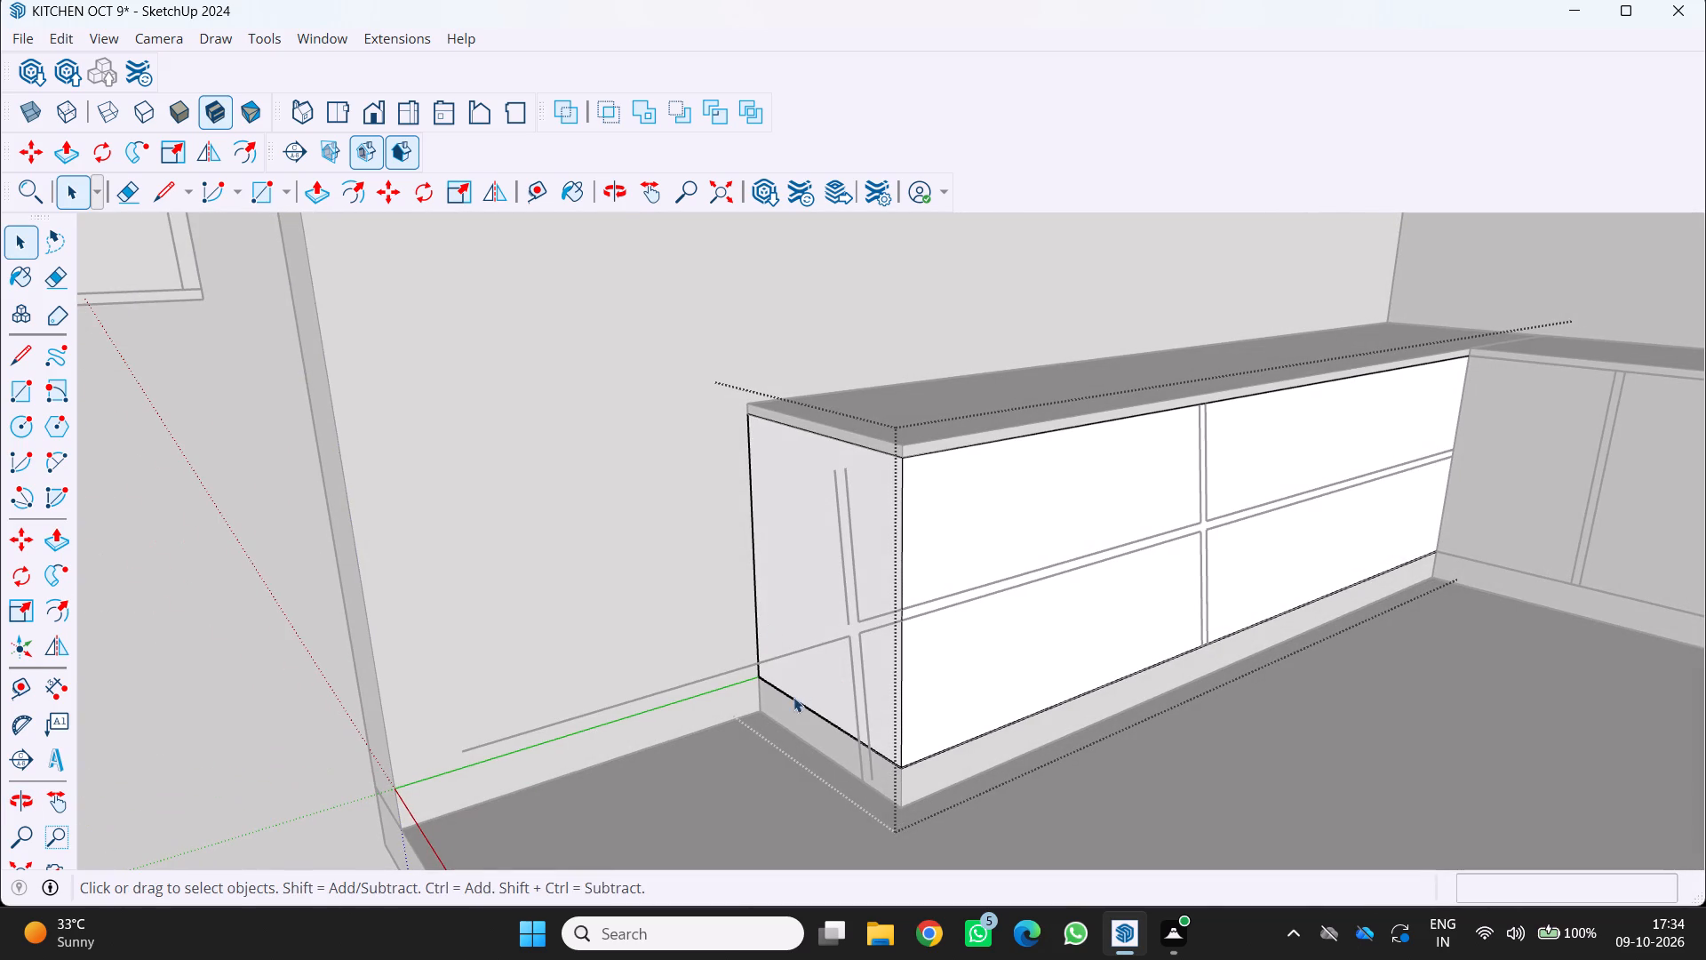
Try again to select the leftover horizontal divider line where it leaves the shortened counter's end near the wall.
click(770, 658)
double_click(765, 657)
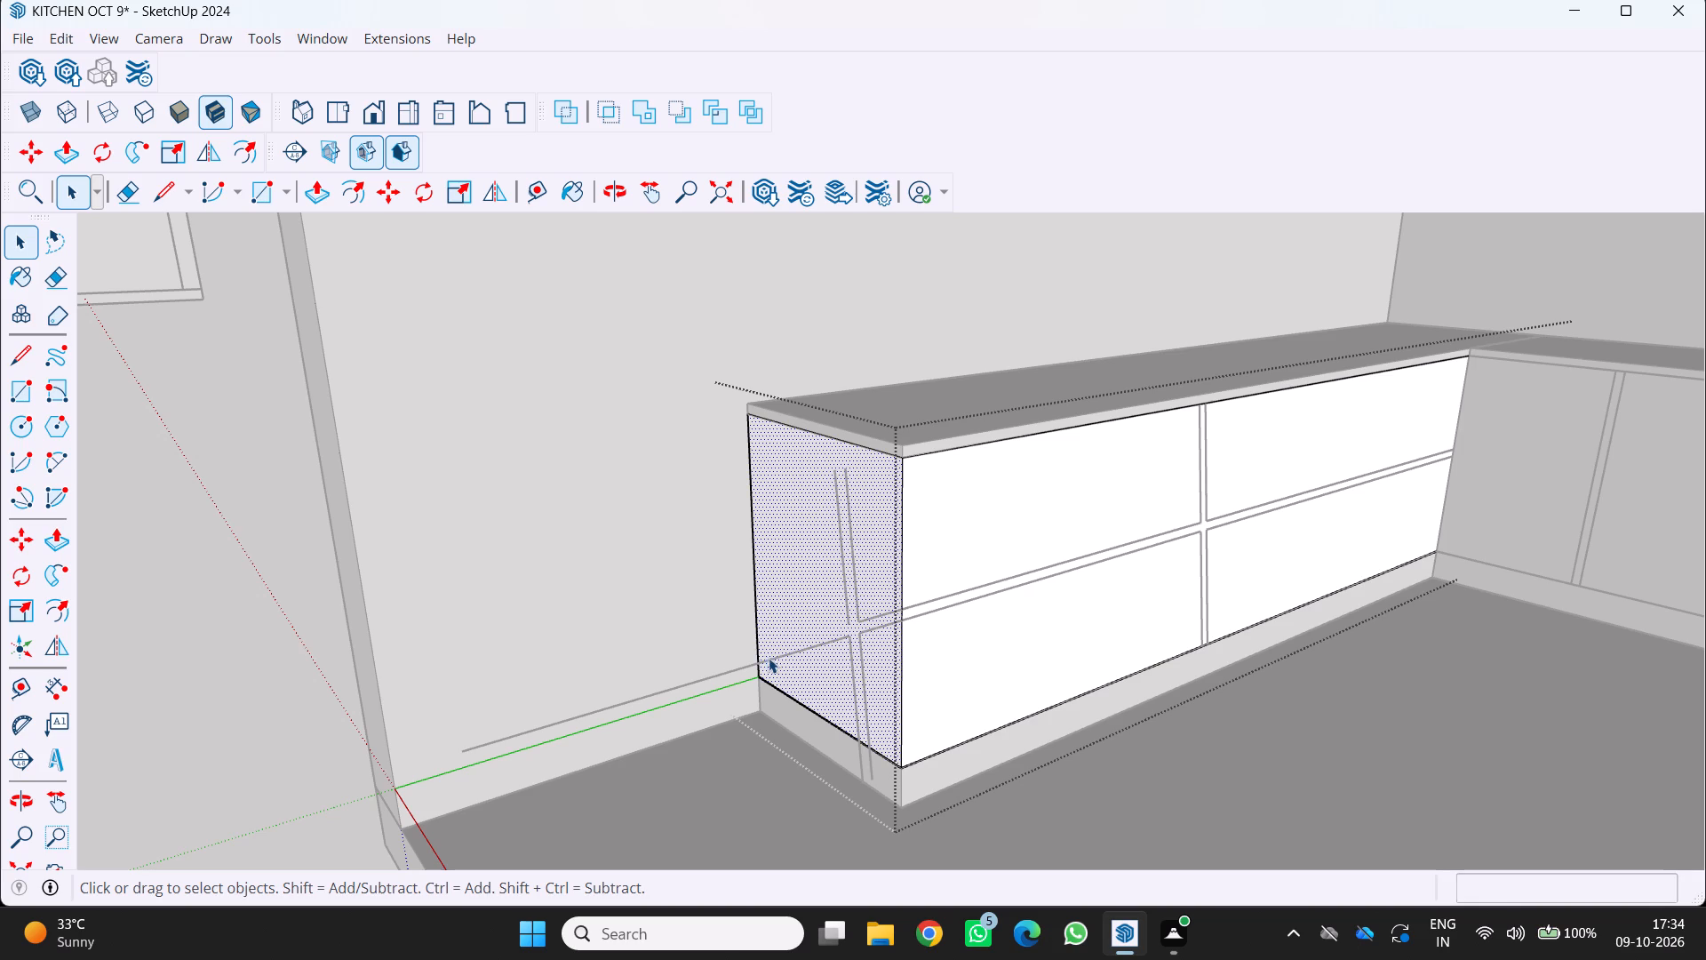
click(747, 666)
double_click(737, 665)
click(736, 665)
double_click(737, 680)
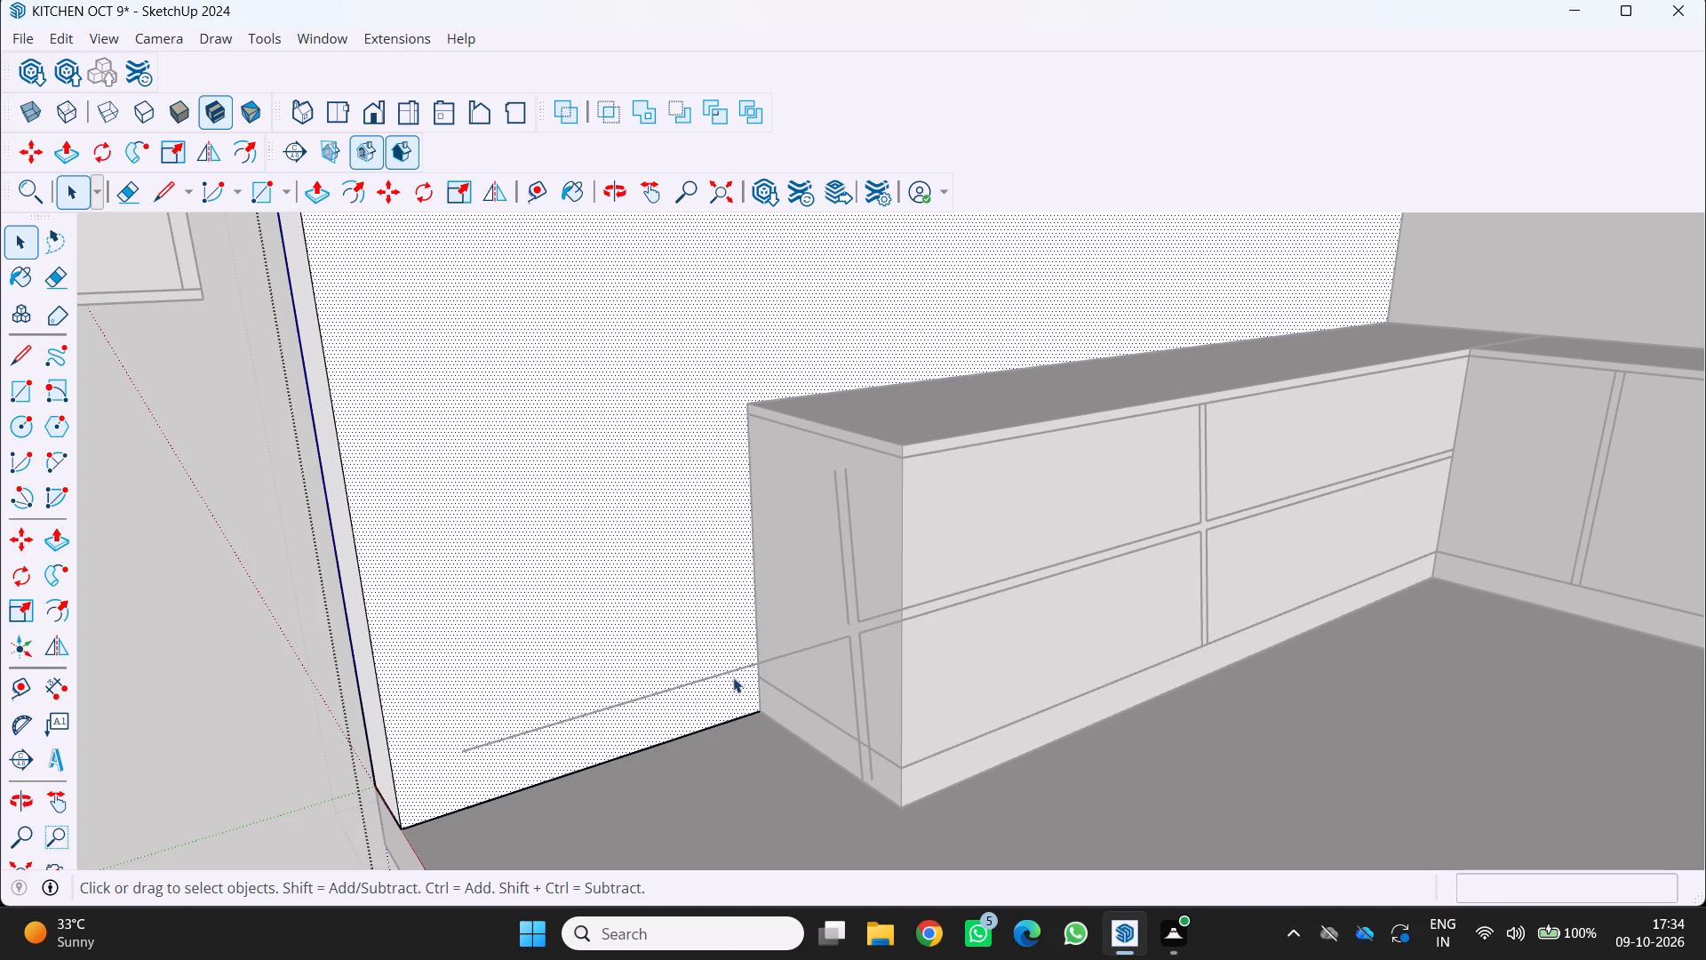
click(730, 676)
Examine the whole kitchen from outside, close the open wall group, and return to the leftover divider lines at the counter's end.
scroll(727, 671, down, 9)
middle_drag(727, 670, 775, 699)
scroll(775, 701, down, 1)
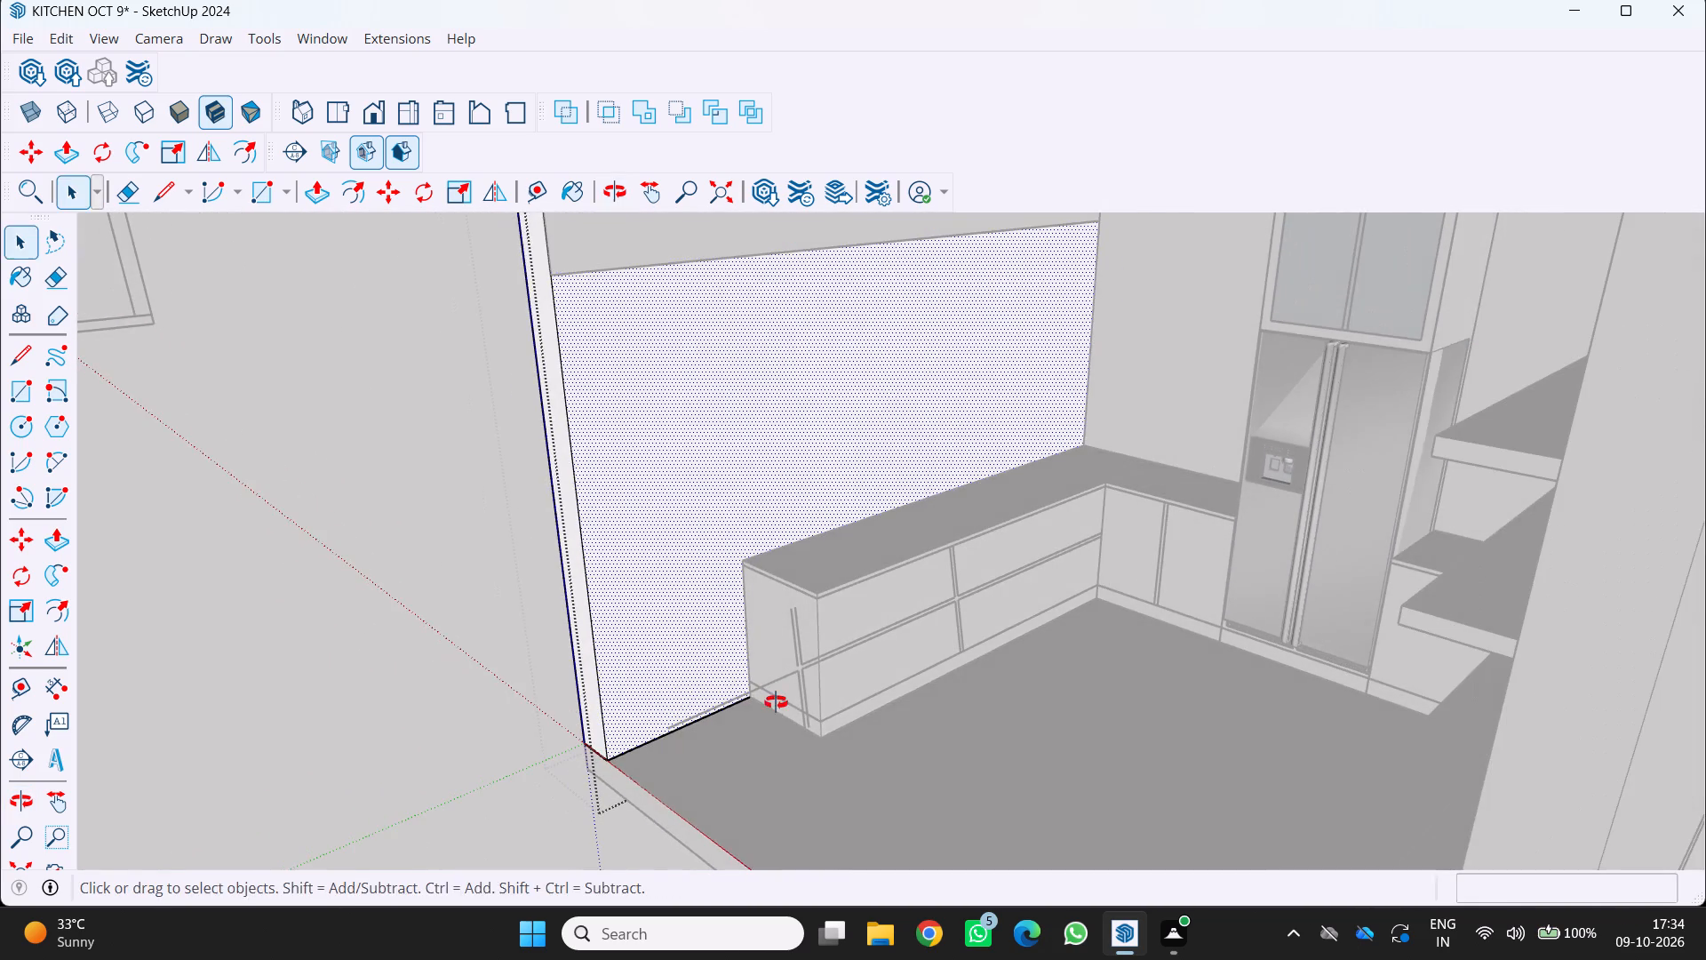
middle_drag(776, 702, 953, 639)
middle_drag(959, 638, 1076, 610)
middle_click(1083, 607)
scroll(1093, 604, down, 6)
middle_drag(1033, 604, 984, 517)
middle_click(983, 516)
middle_click(981, 516)
middle_drag(981, 516, 954, 518)
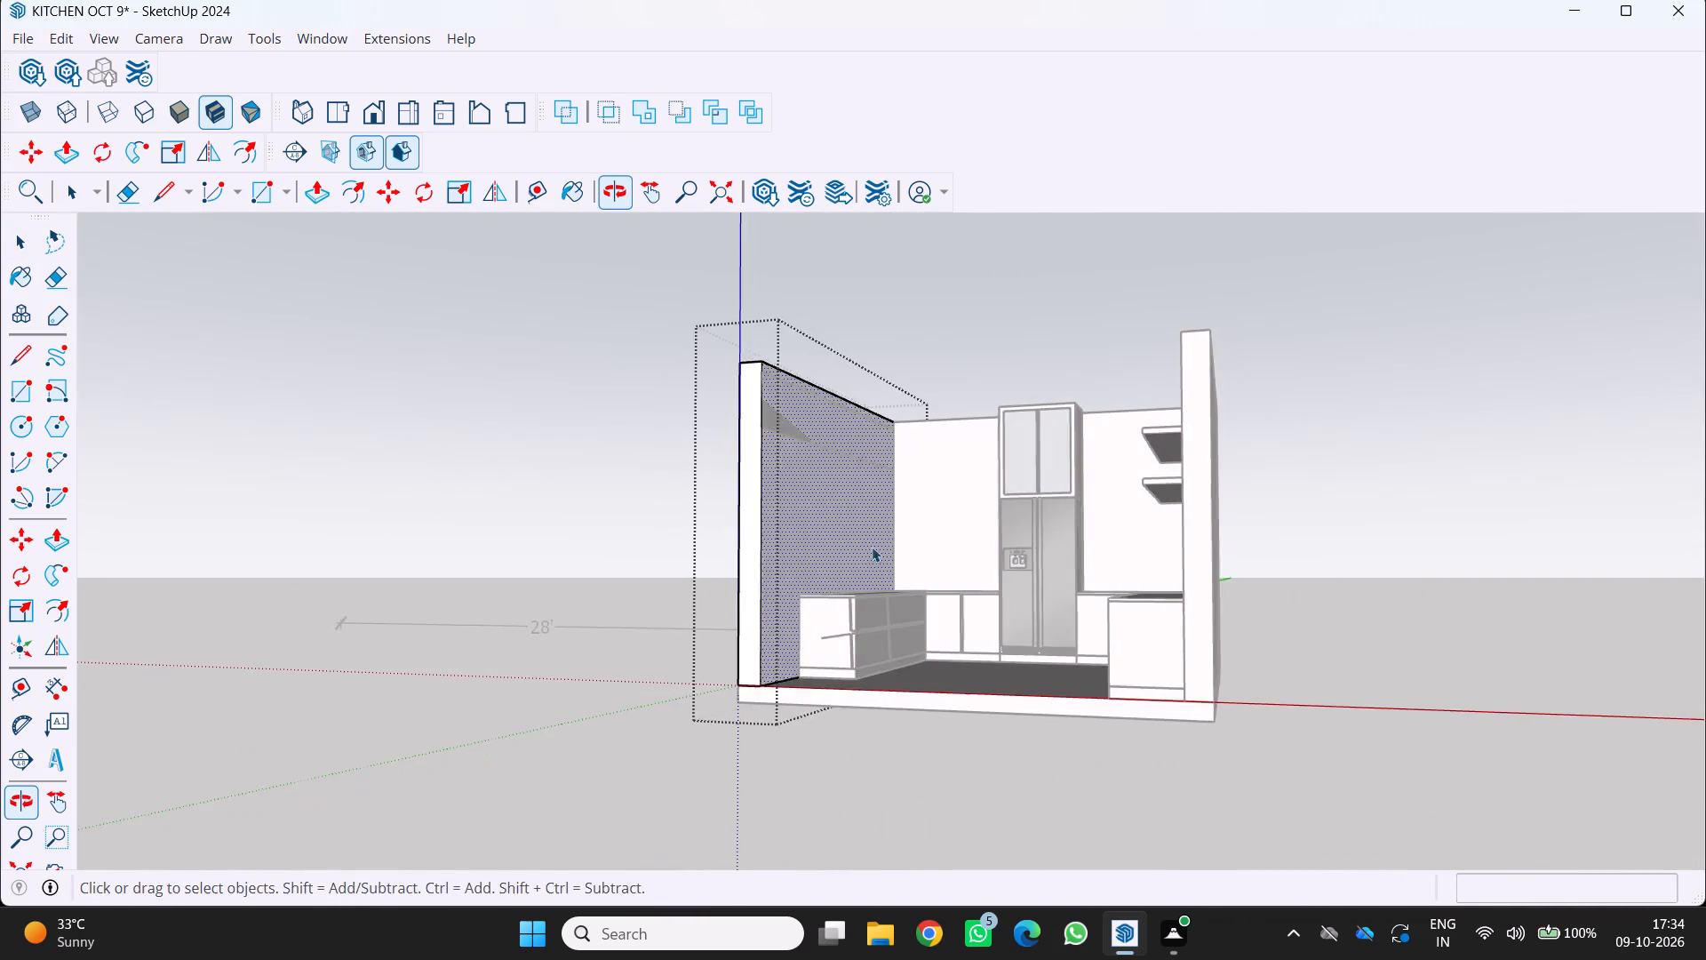
scroll(856, 552, down, 3)
middle_drag(852, 557, 738, 654)
middle_drag(688, 650, 912, 710)
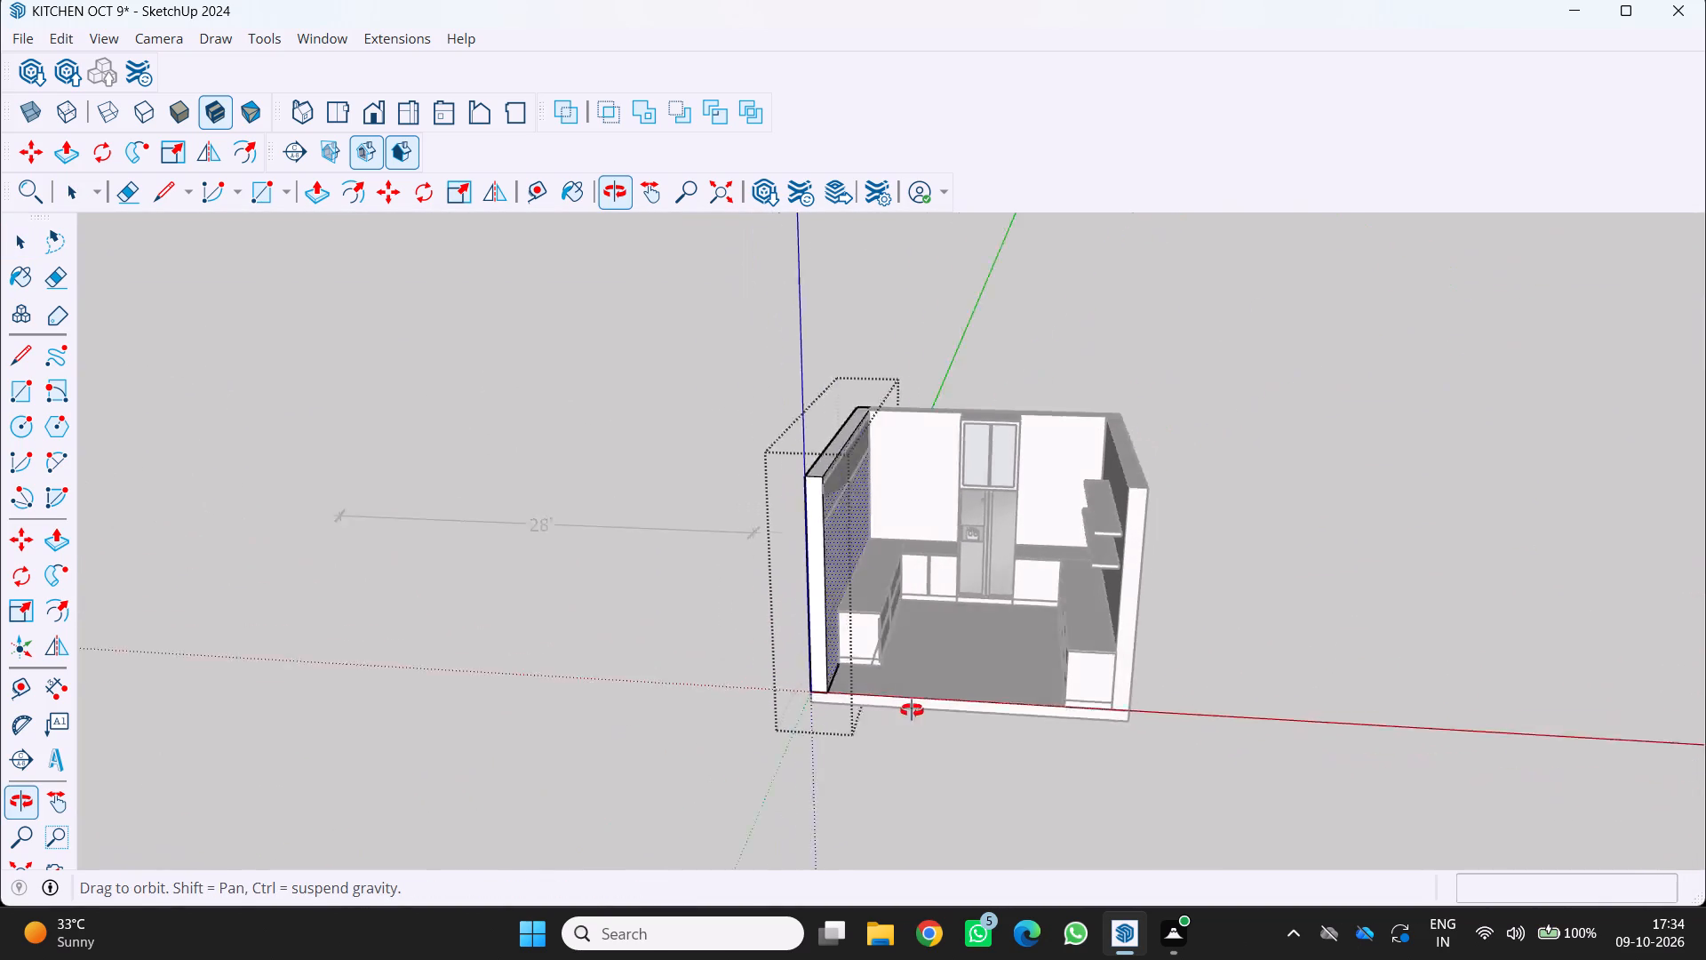
middle_drag(912, 710, 921, 708)
scroll(921, 708, down, 1)
middle_click(921, 708)
scroll(927, 668, up, 2)
middle_drag(922, 665, 773, 634)
middle_click(772, 634)
middle_click(764, 633)
middle_drag(761, 633, 719, 631)
middle_click(714, 629)
middle_click(710, 629)
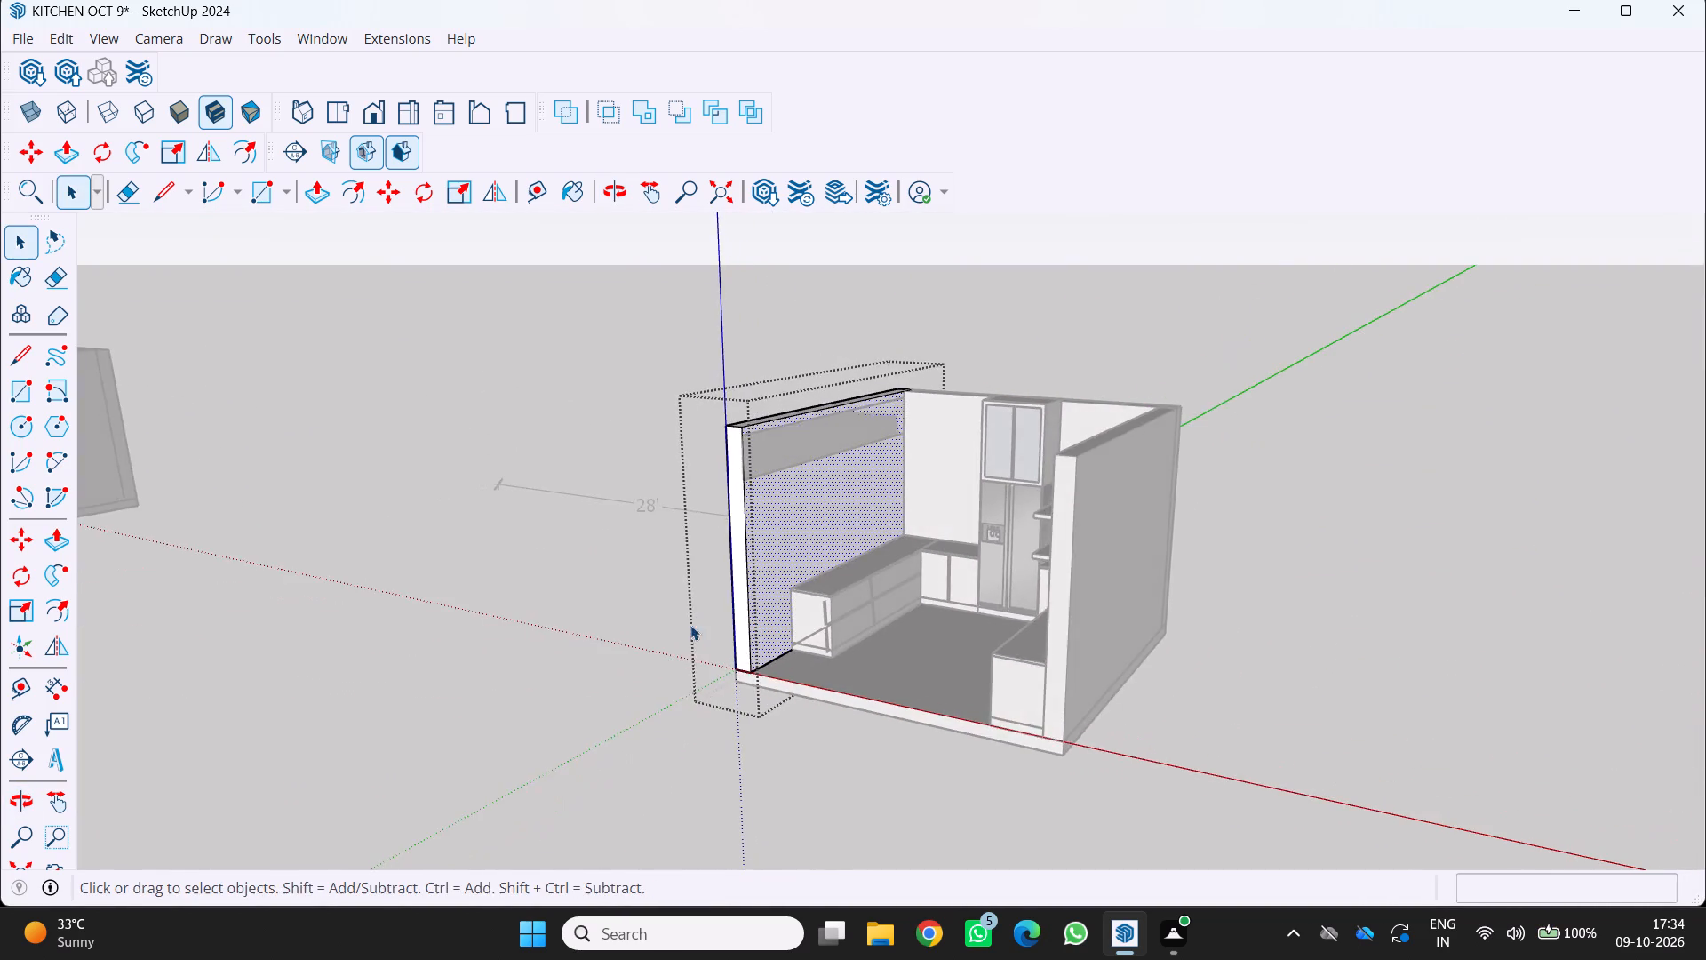
scroll(797, 677, up, 3)
middle_drag(784, 663, 655, 668)
middle_click(655, 668)
scroll(746, 646, up, 4)
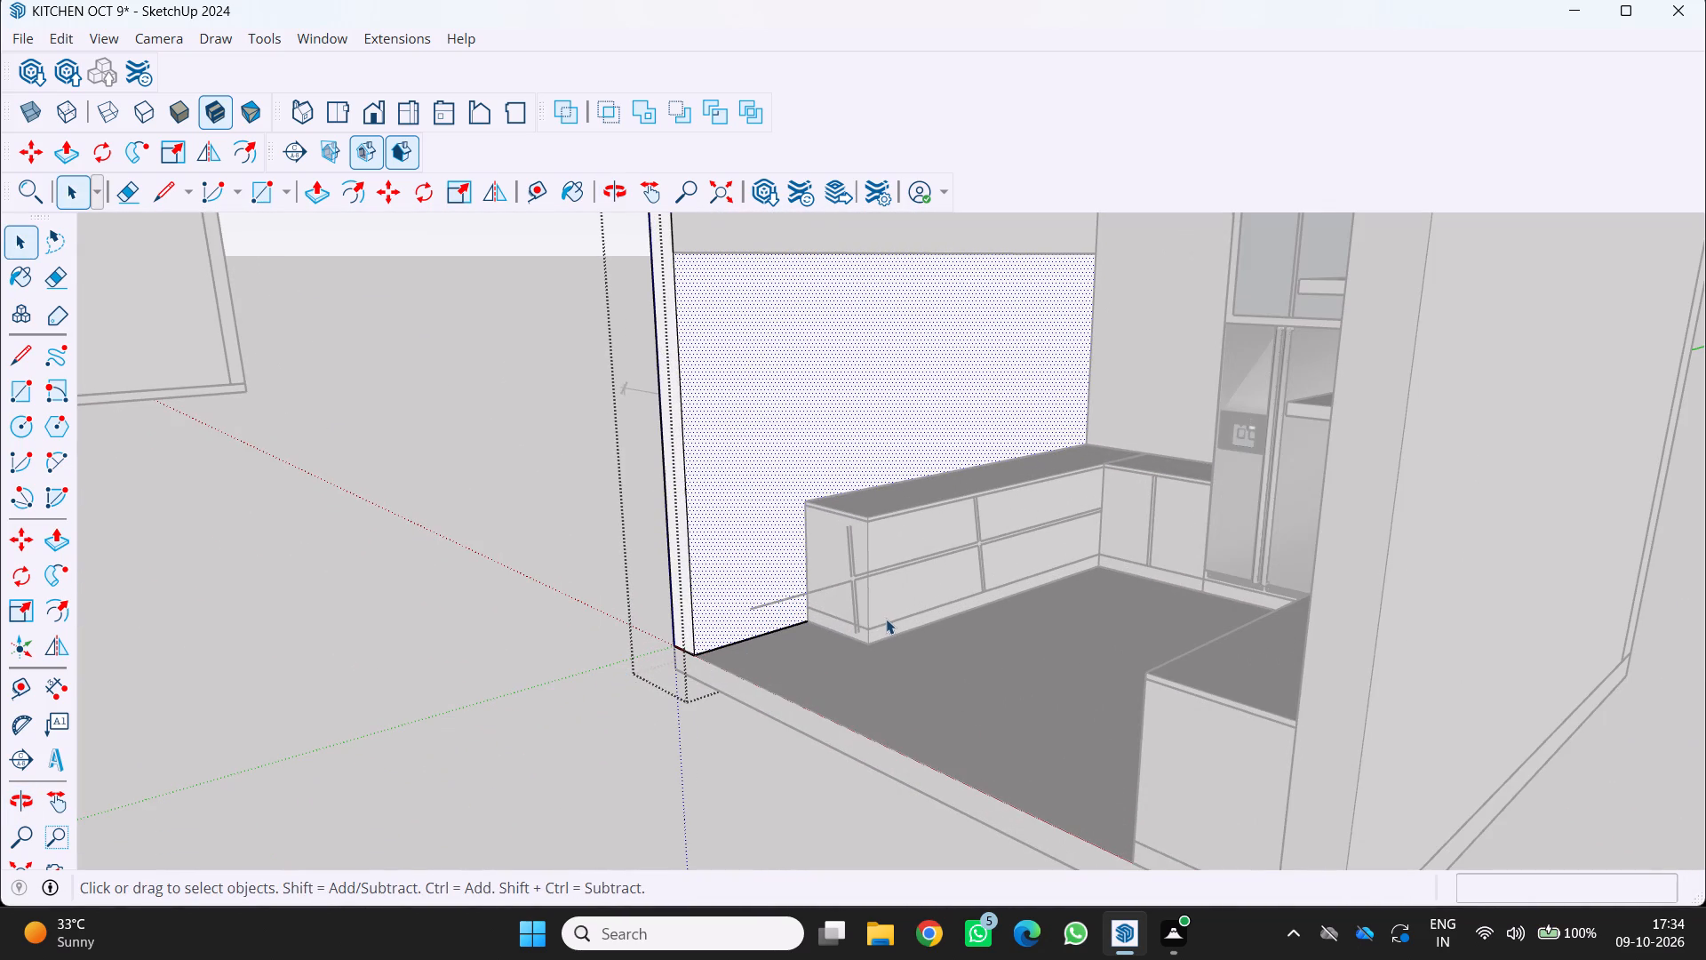
key(space)
key(space)
key(space)
click(501, 695)
scroll(899, 616, up, 5)
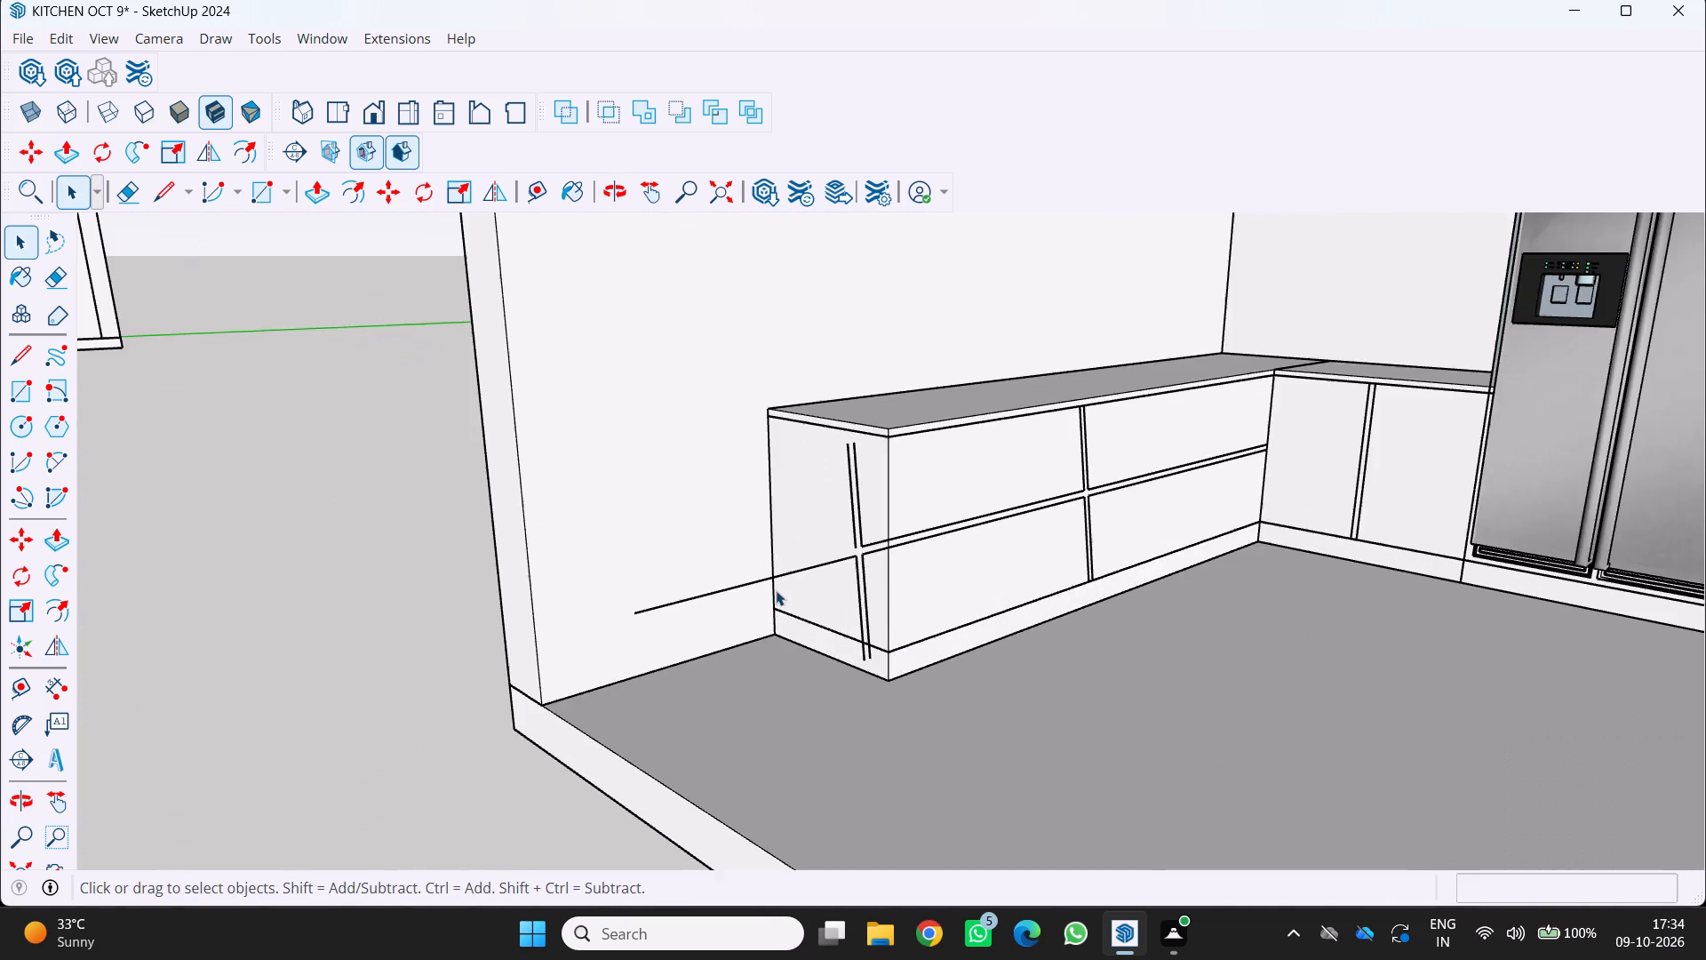
Delete the leftover horizontal divider line running toward the wall and the four vertical divider lines beyond the shortened counter's end.
scroll(776, 590, up, 4)
click(812, 564)
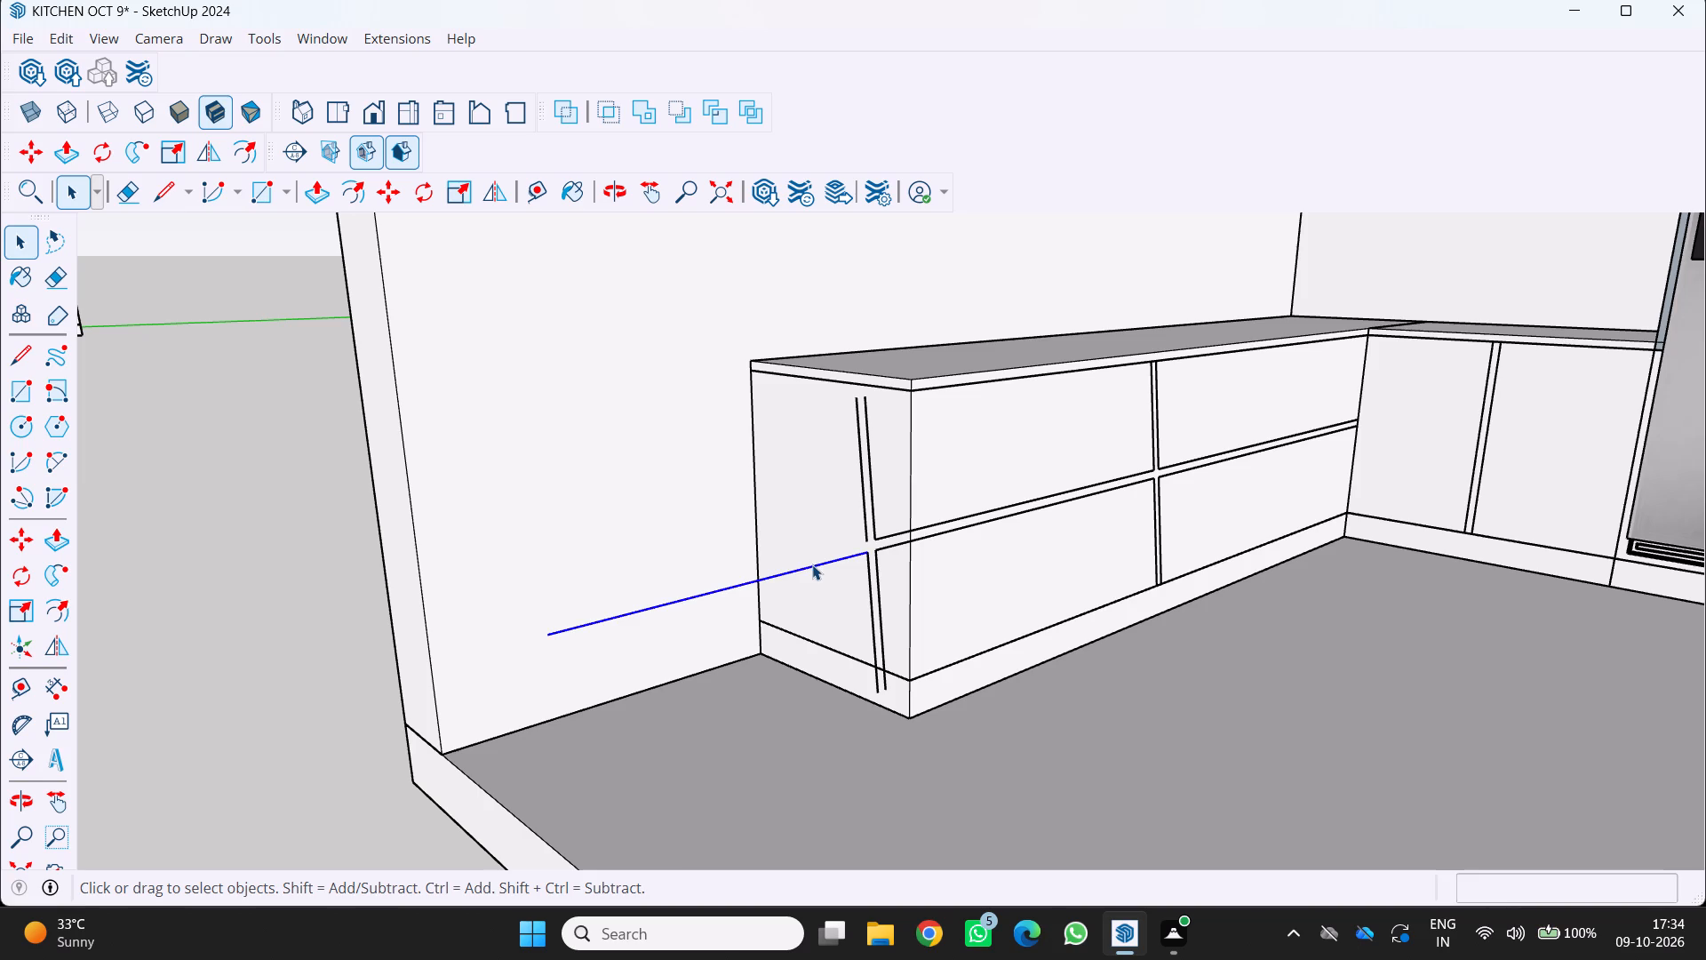
key(Delete)
scroll(1002, 578, up, 4)
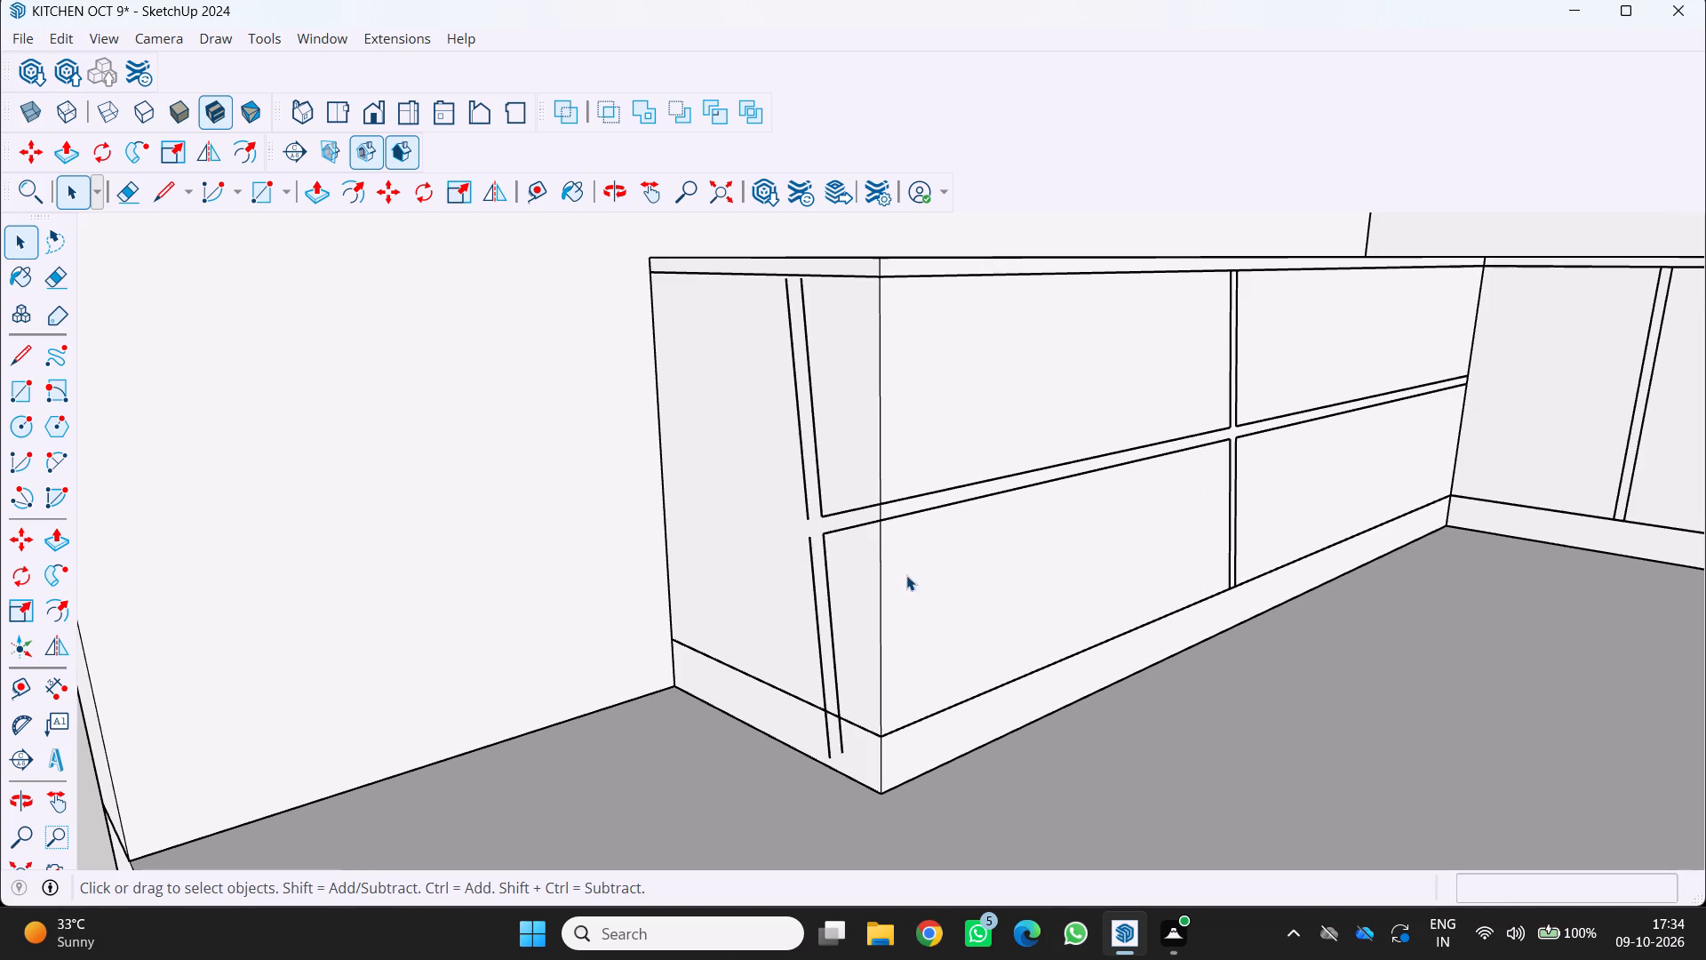
click(811, 570)
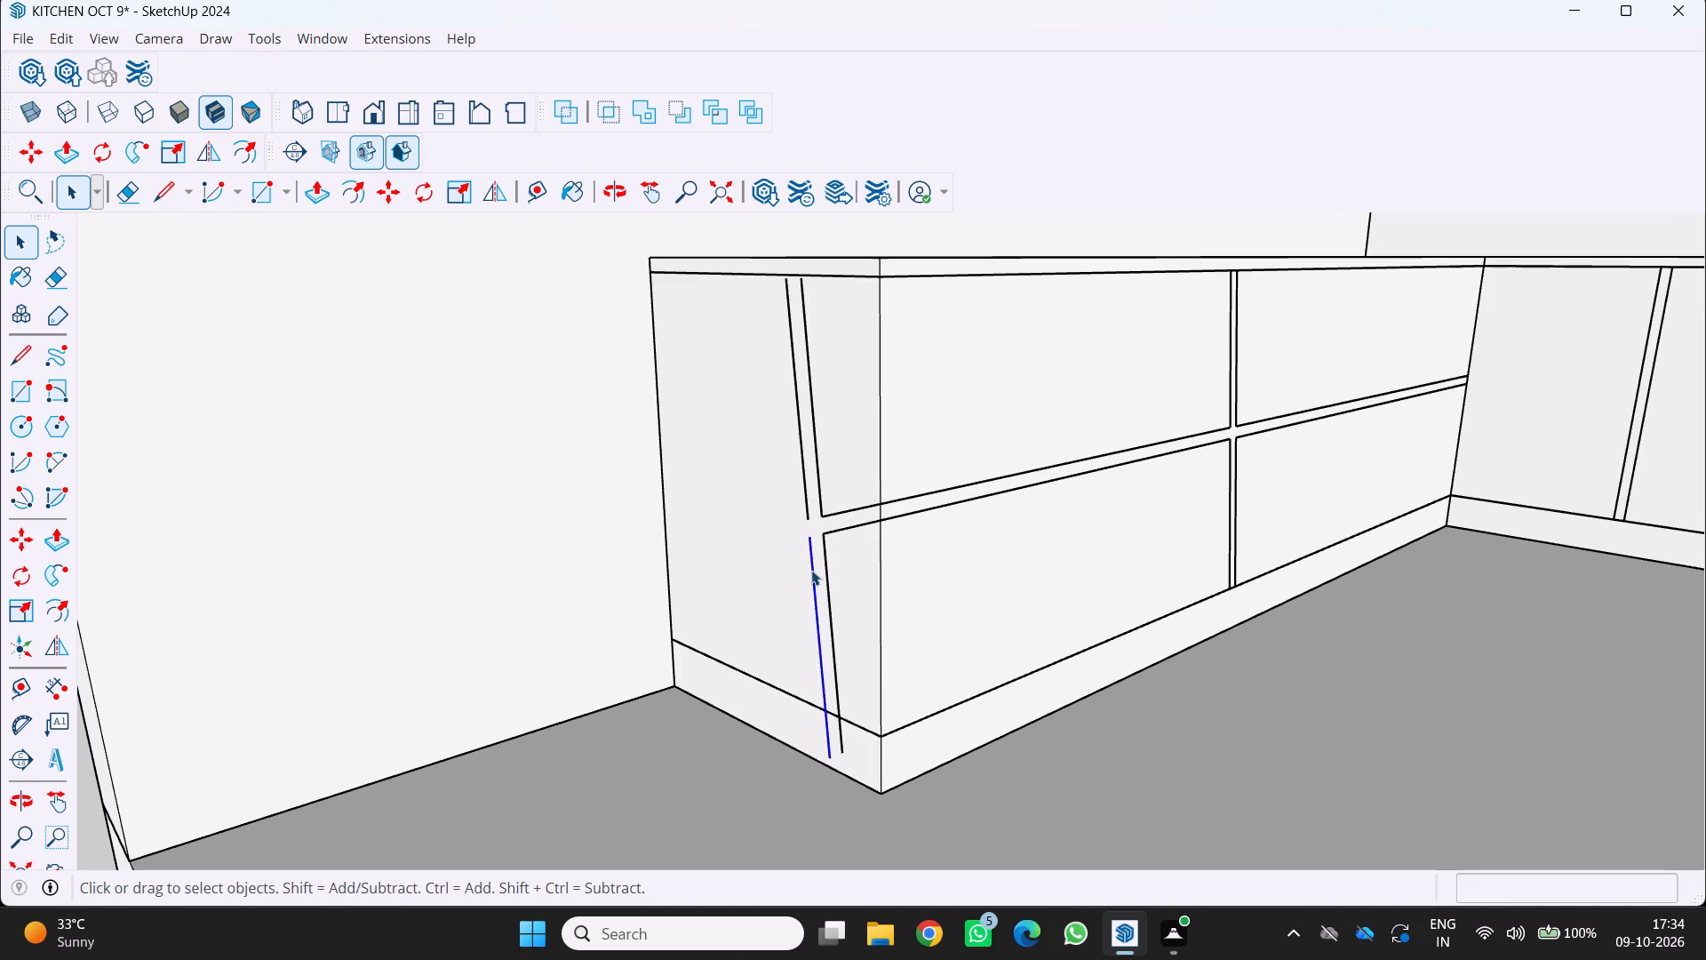
key(Delete)
click(799, 463)
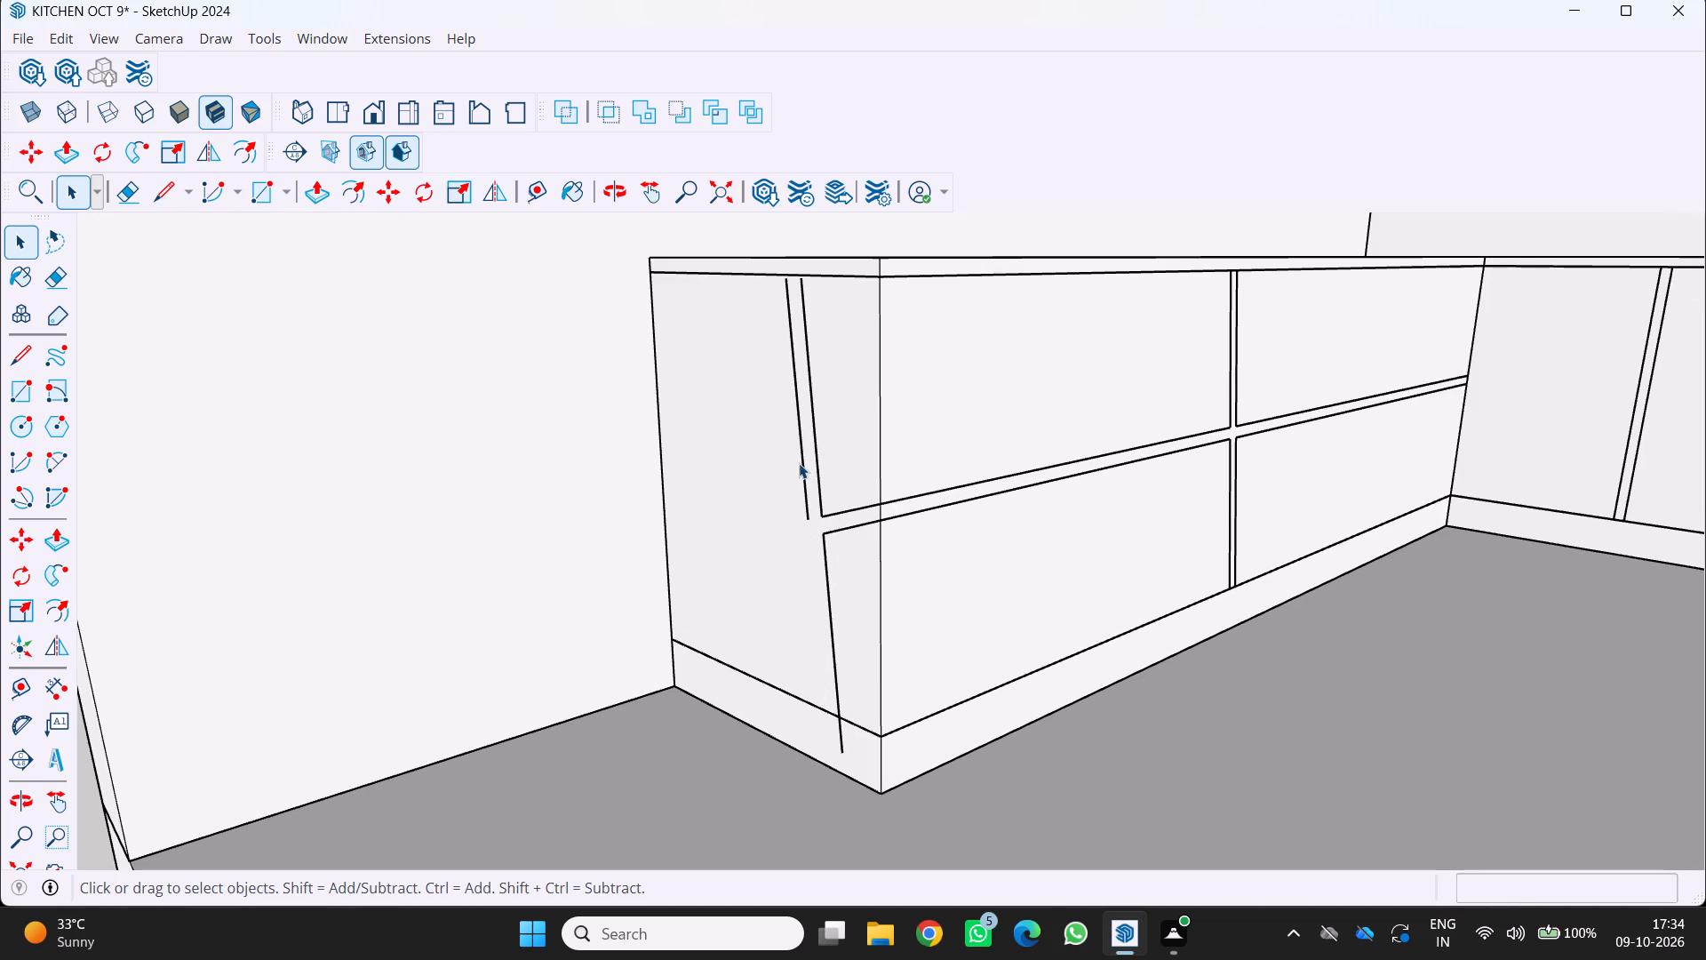
click(809, 483)
key(Delete)
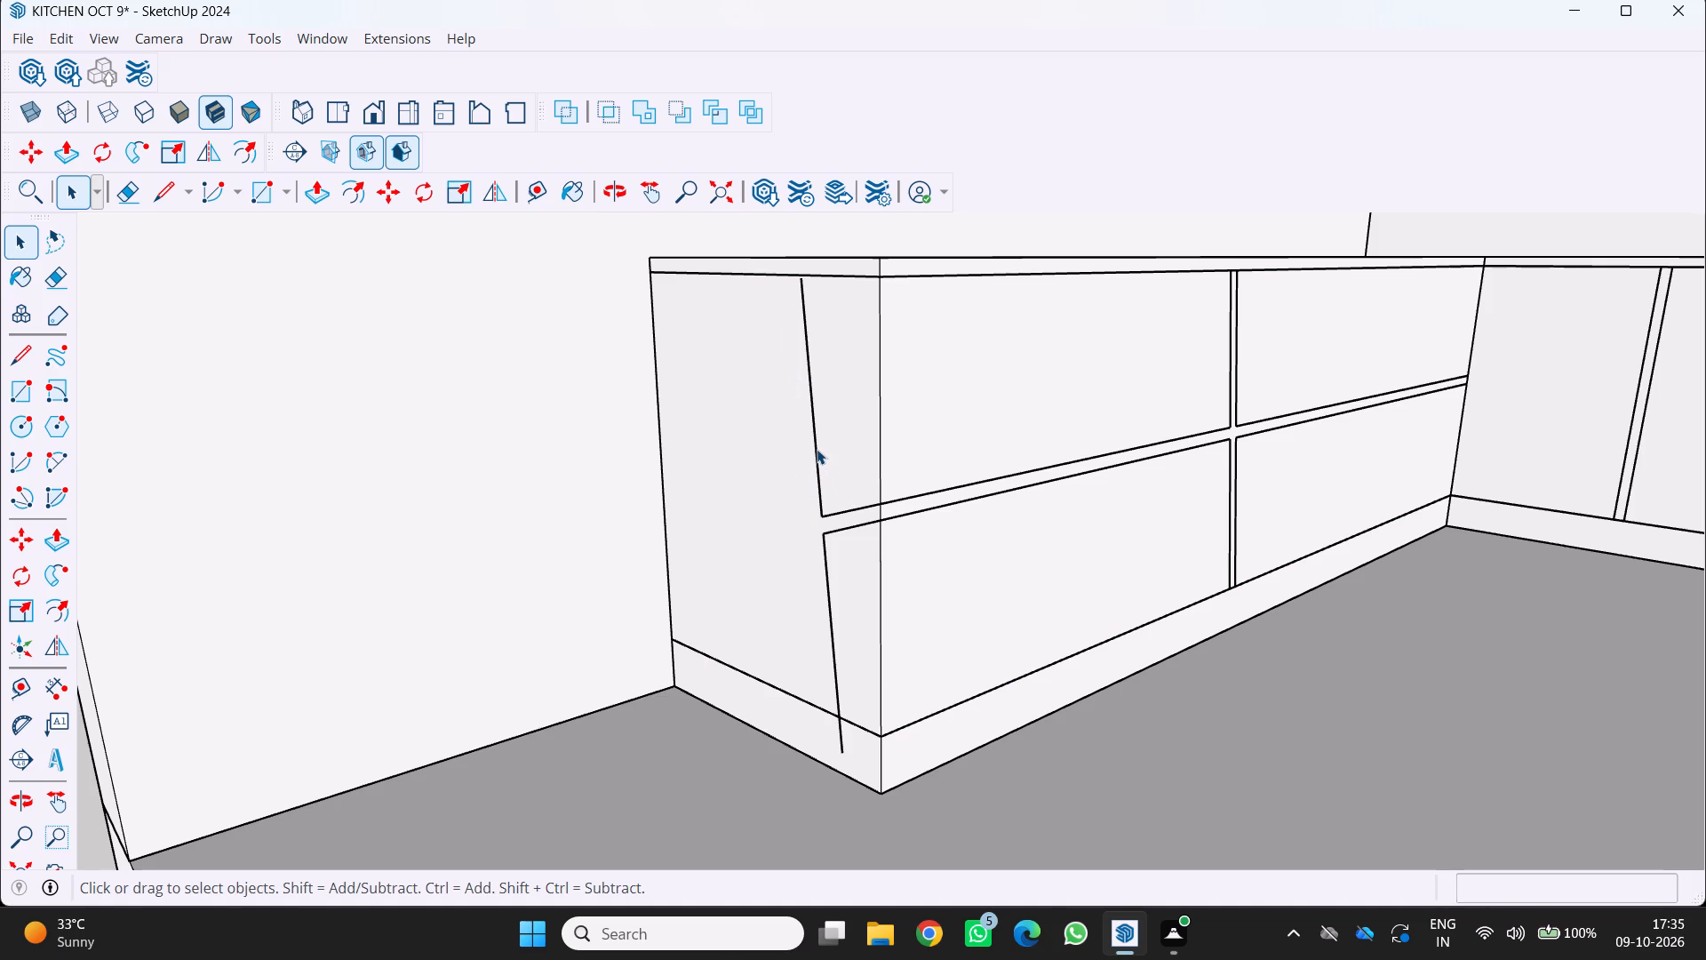
click(817, 449)
key(Delete)
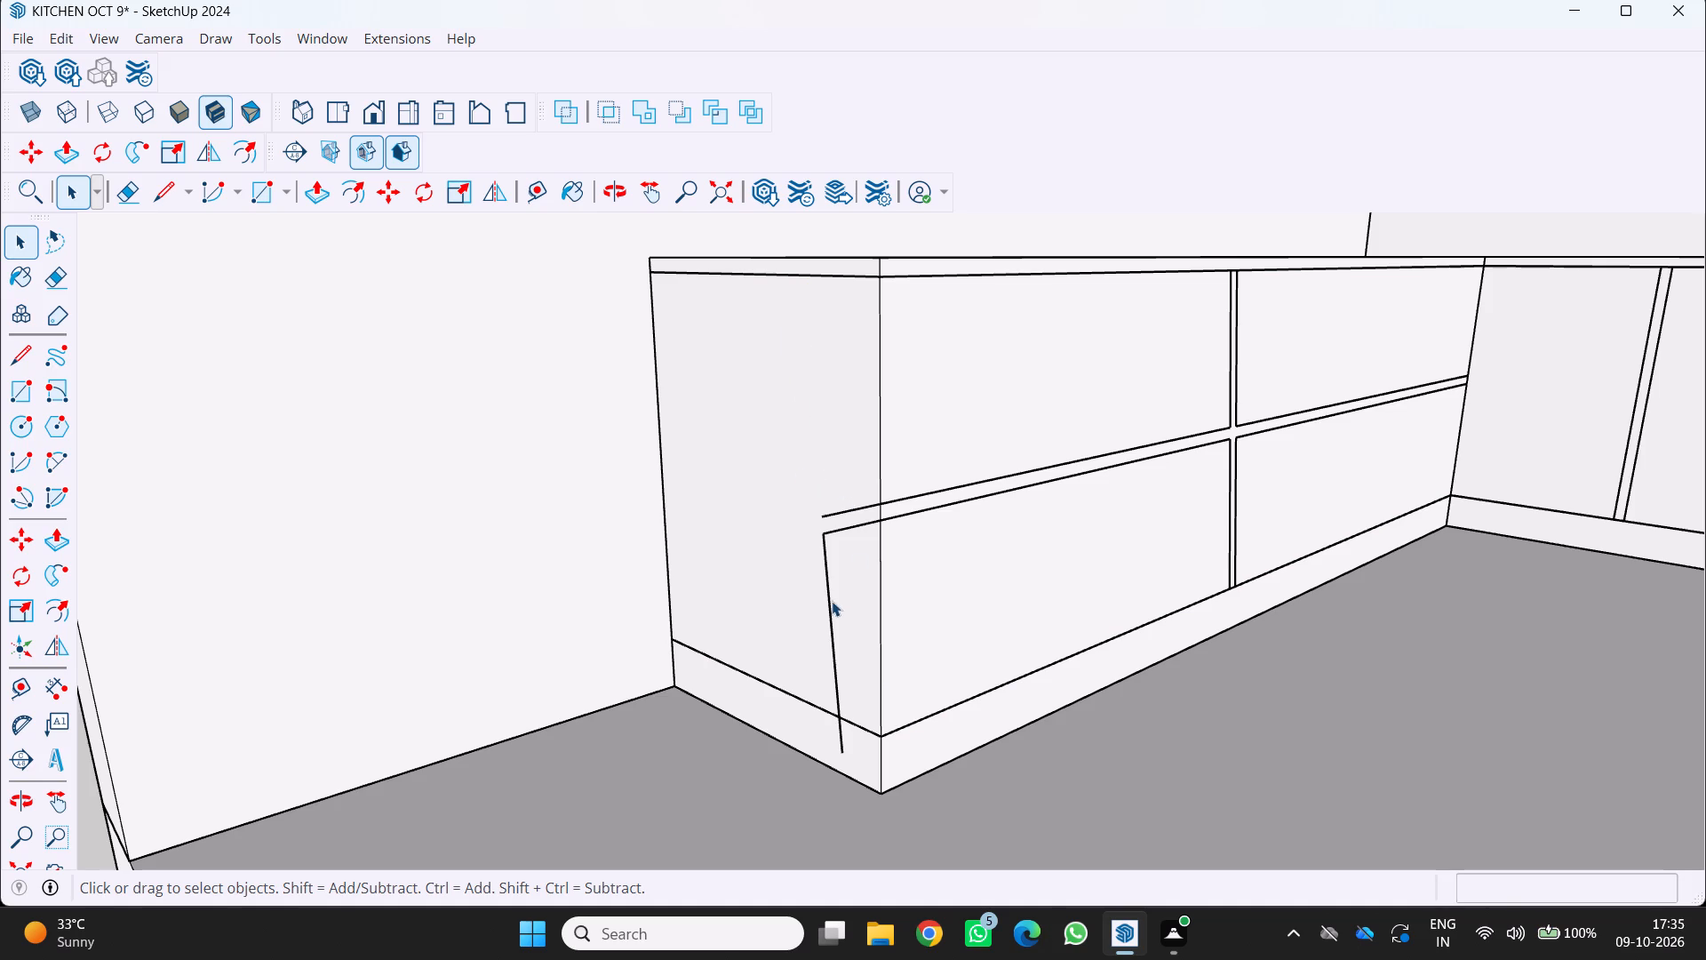
click(828, 615)
key(Delete)
Delete the two horizontal divider lines that overshoot the drawer counter's free end, from their tips to the middle vertical divider.
click(852, 523)
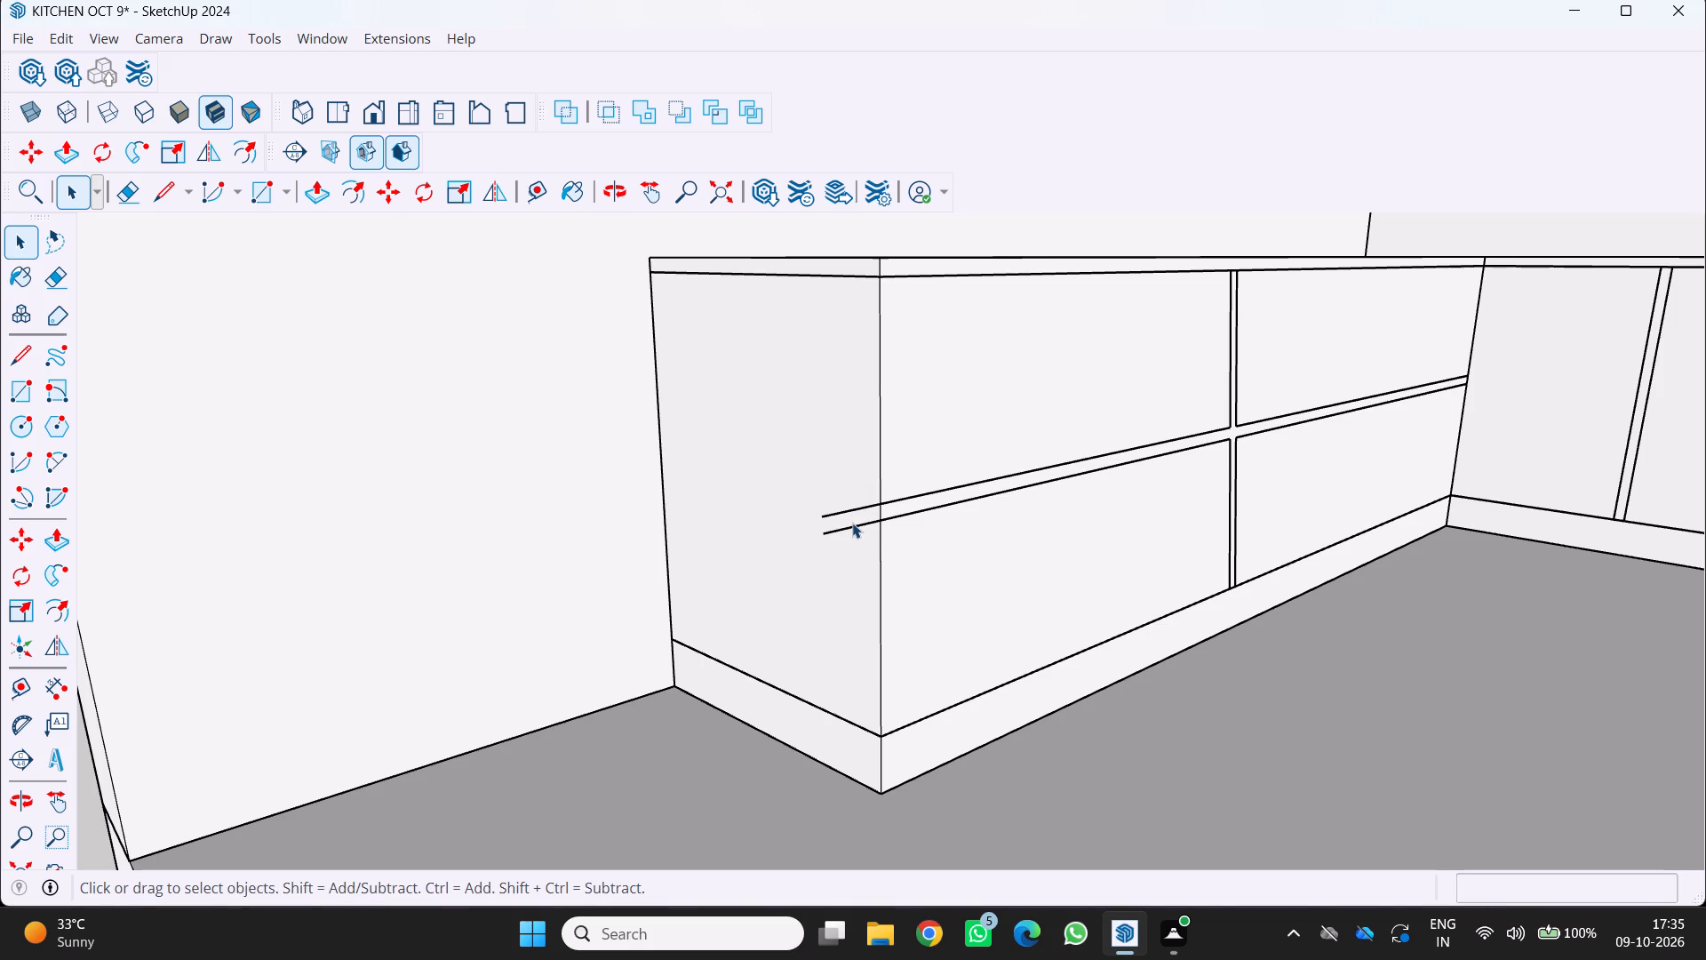
click(592, 763)
click(857, 525)
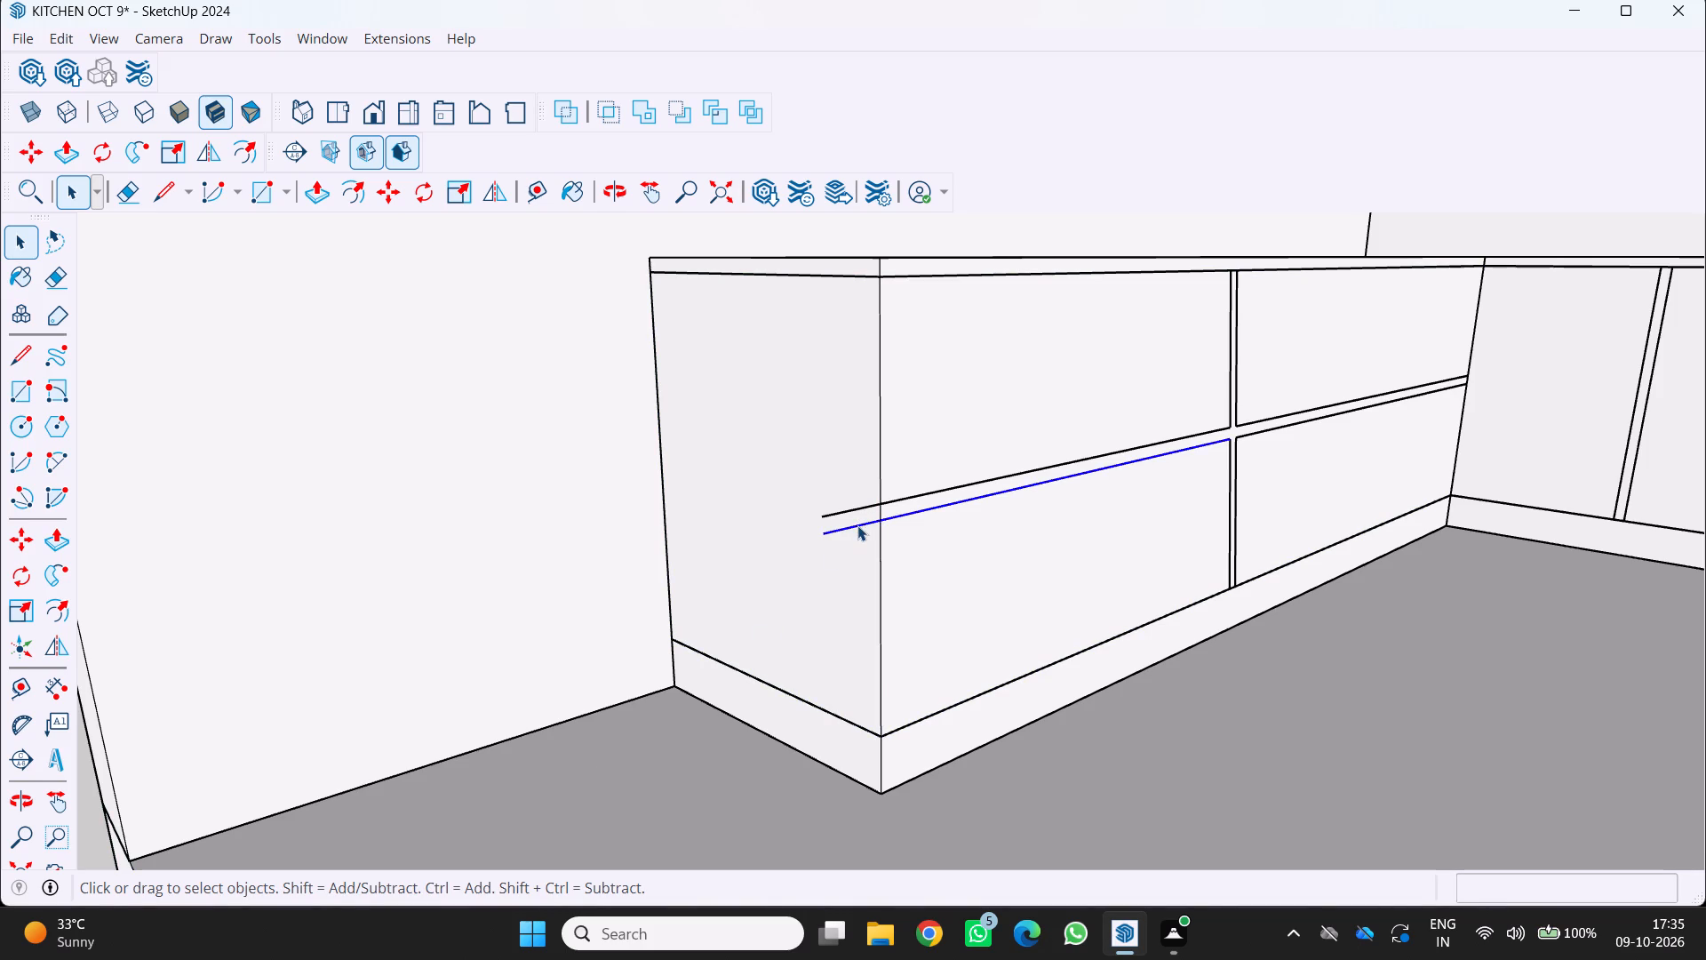
click(850, 524)
key(Delete)
click(833, 507)
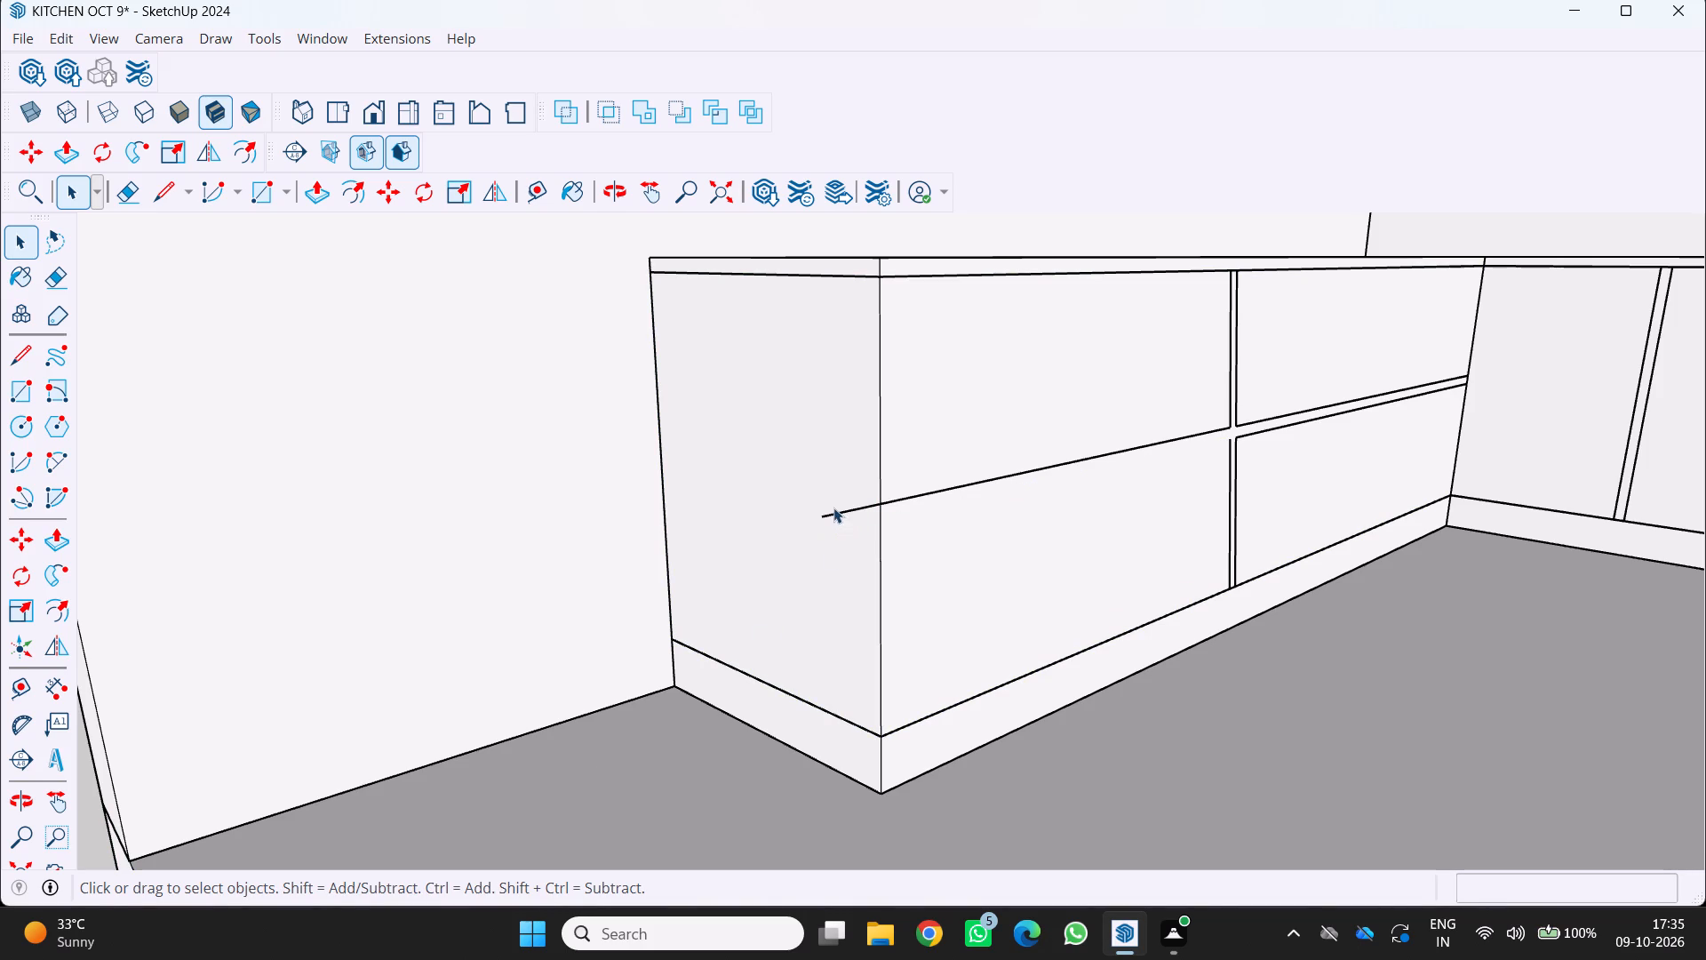
key(space)
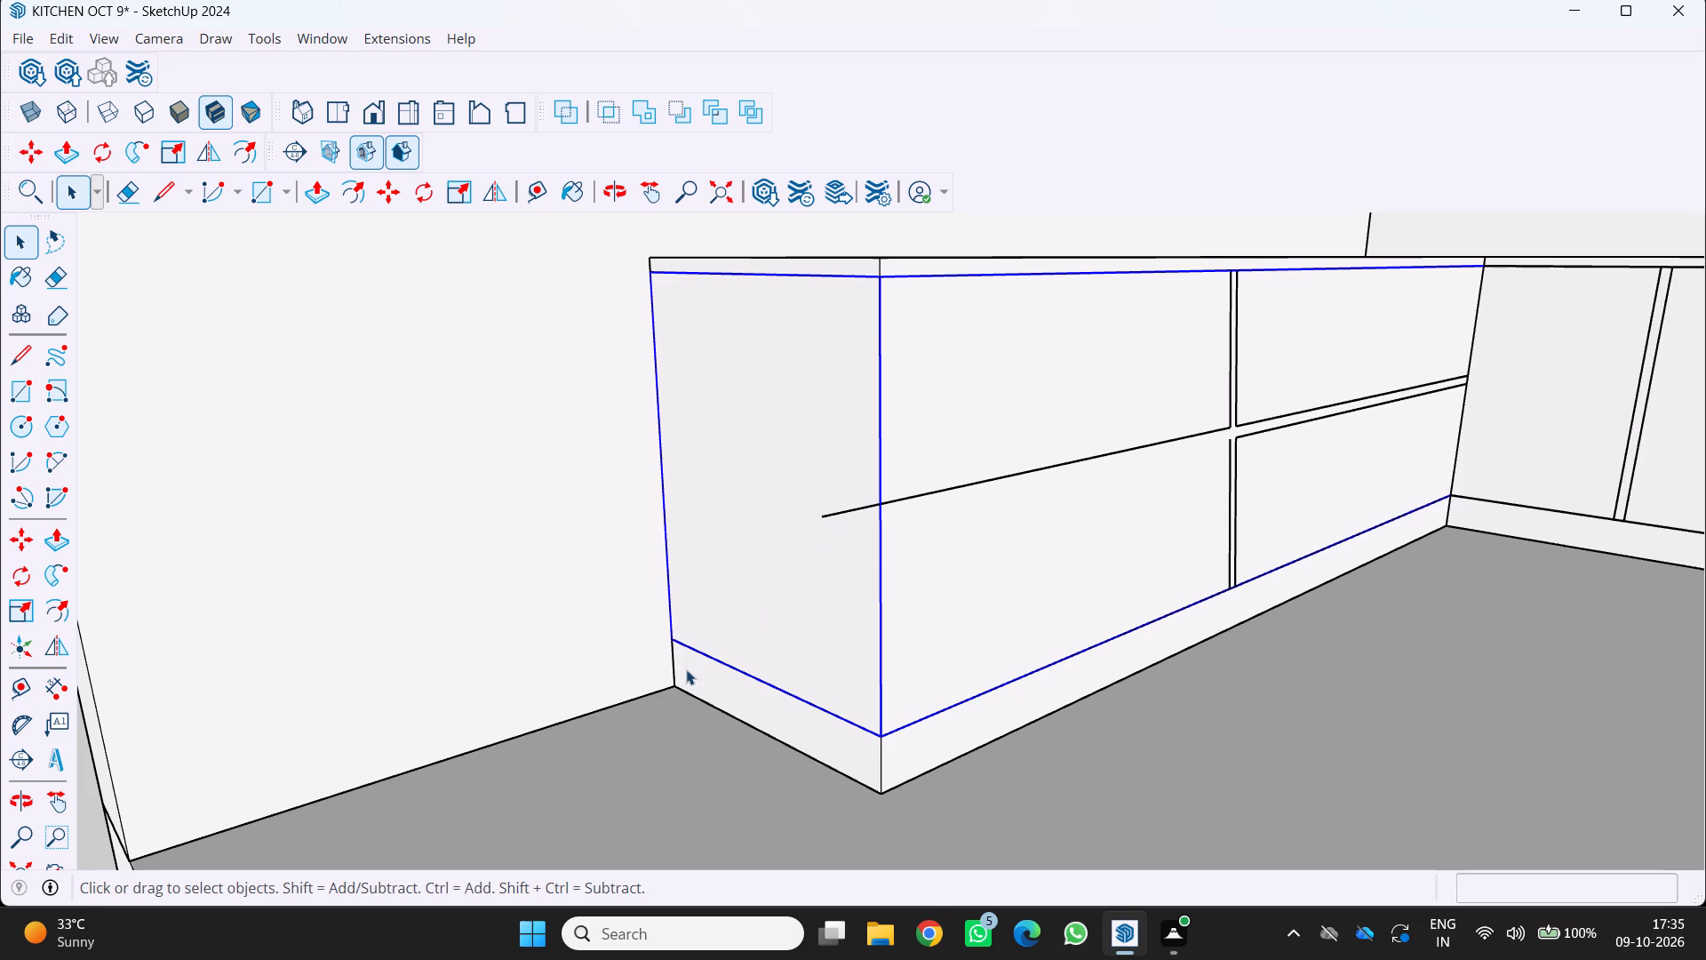
click(645, 696)
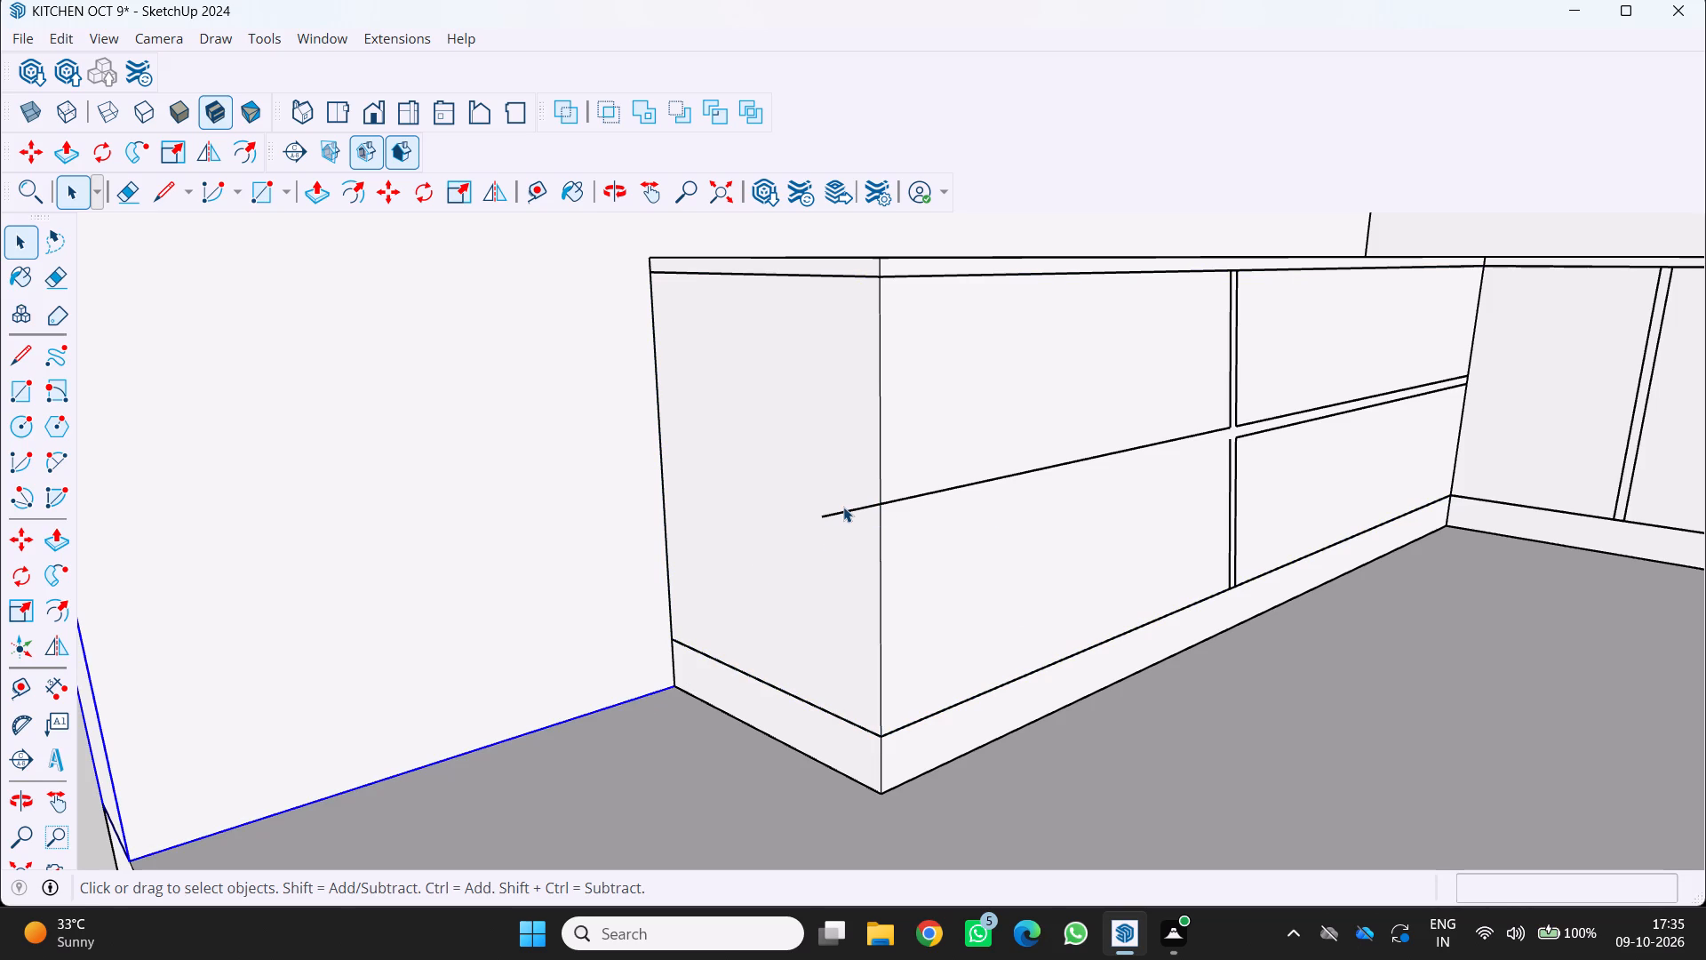
click(843, 507)
click(729, 652)
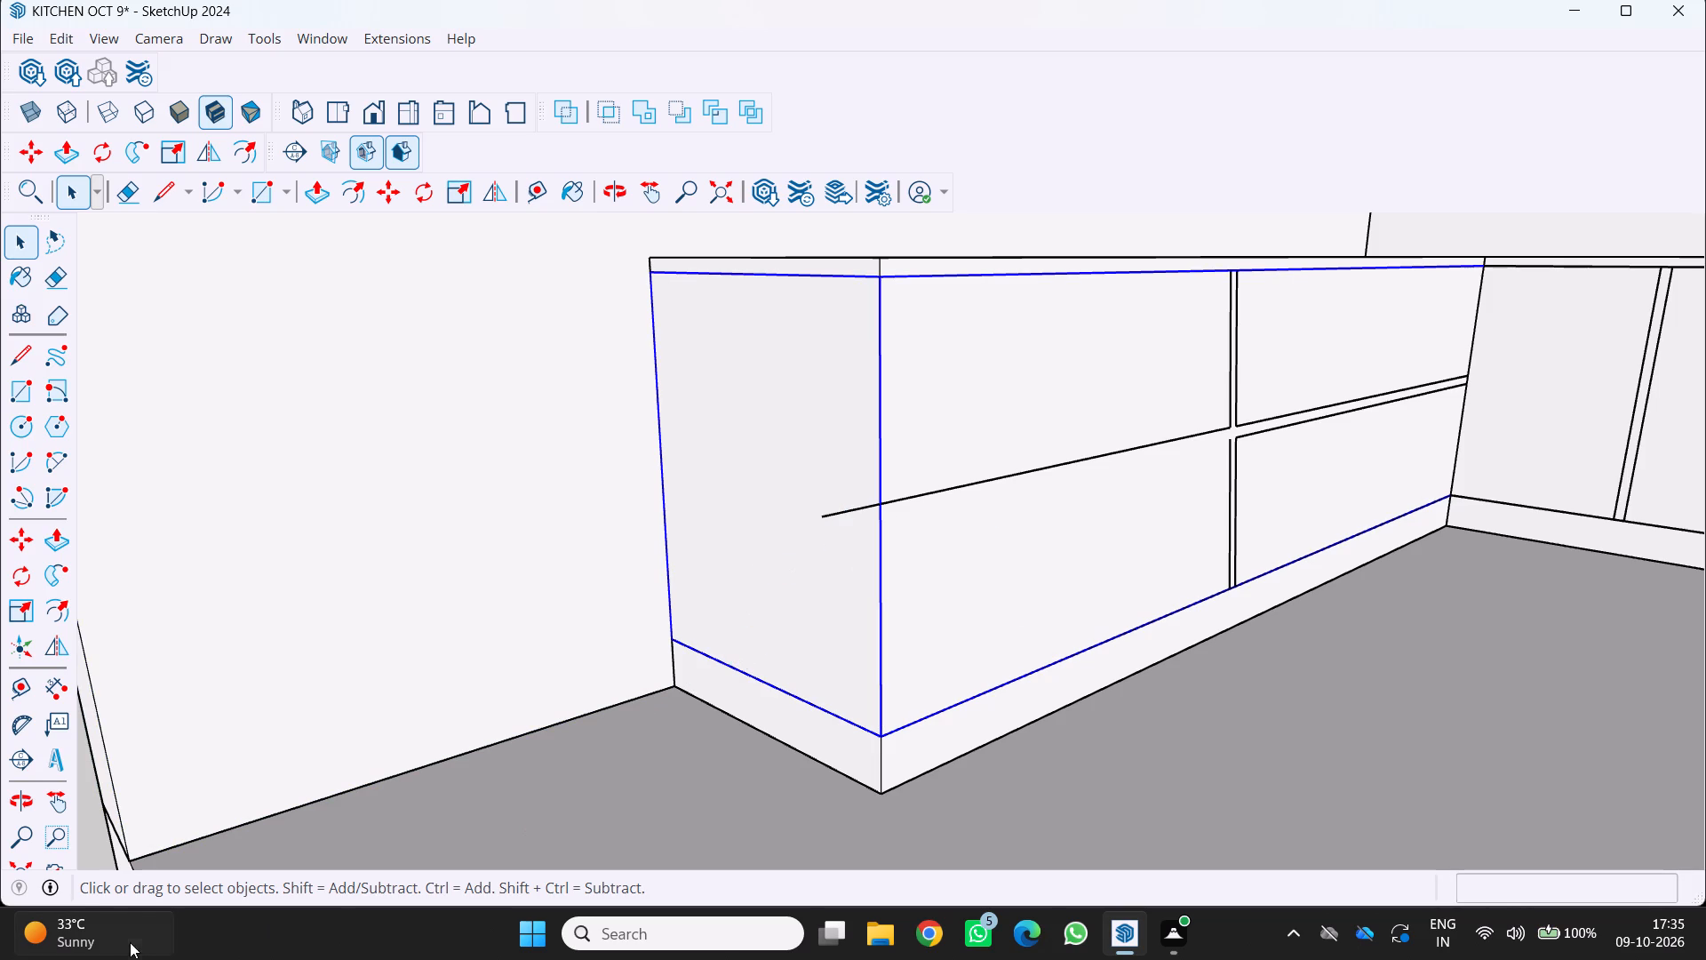
click(504, 771)
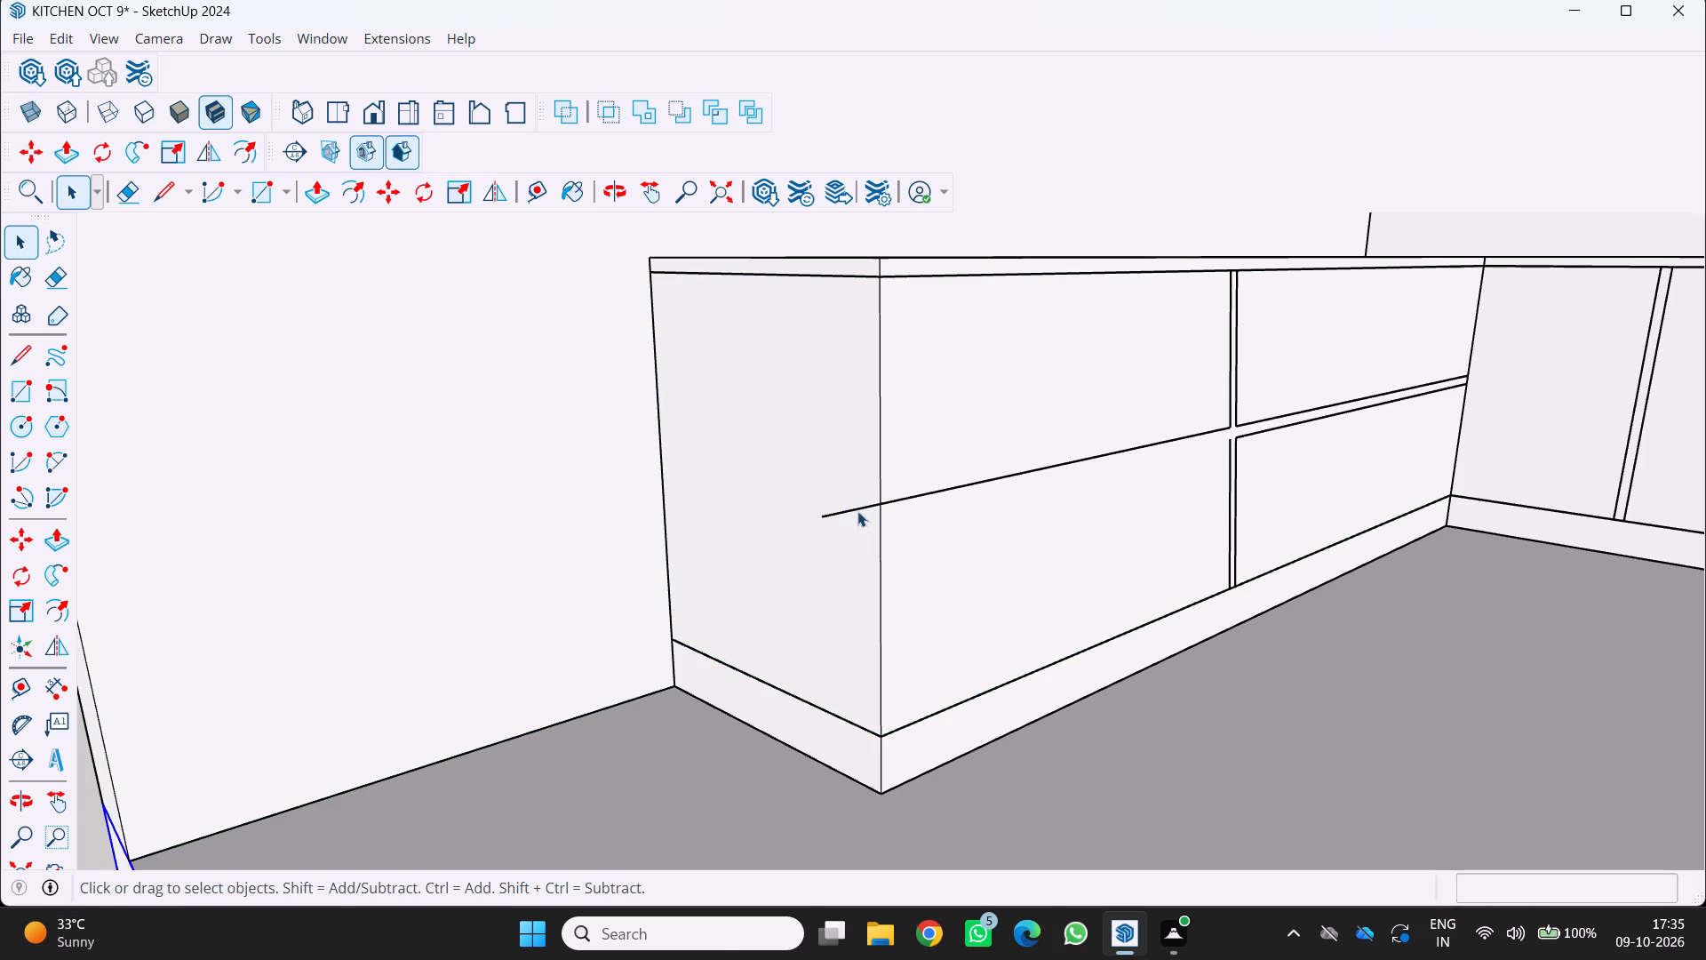
click(840, 510)
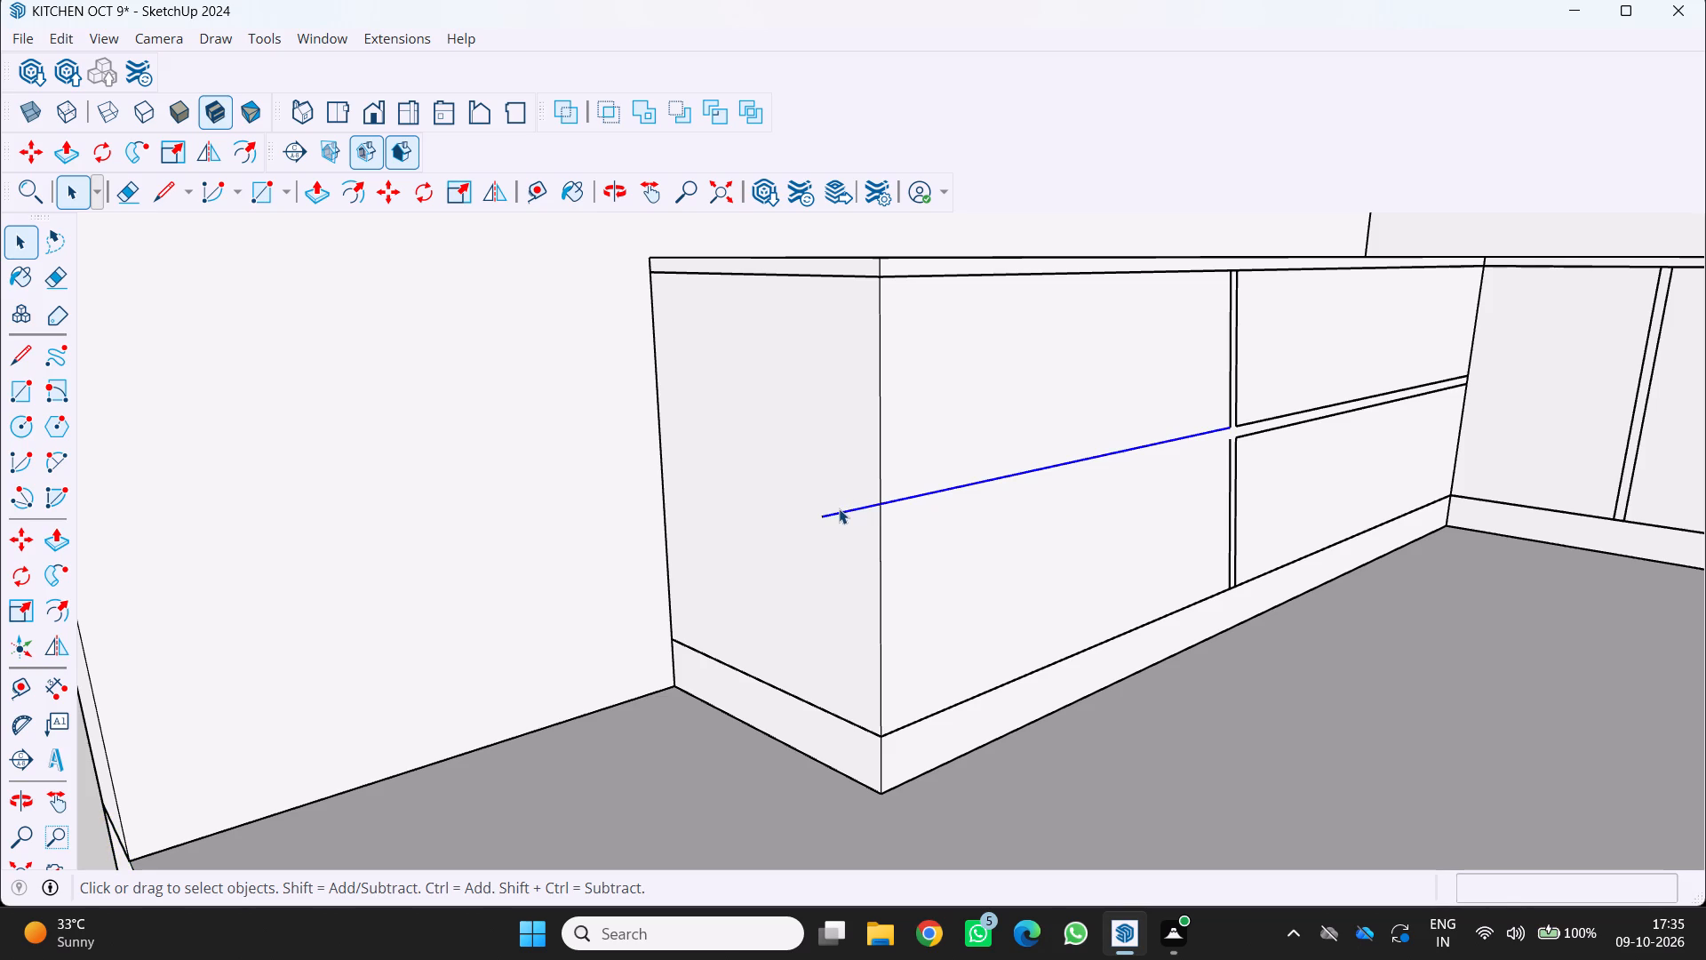
key(Delete)
Draw two parallel horizontal divider lines, each about 3' 5" long, from the middle vertical divider to the counter front's end edge.
middle_drag(1351, 480, 1167, 486)
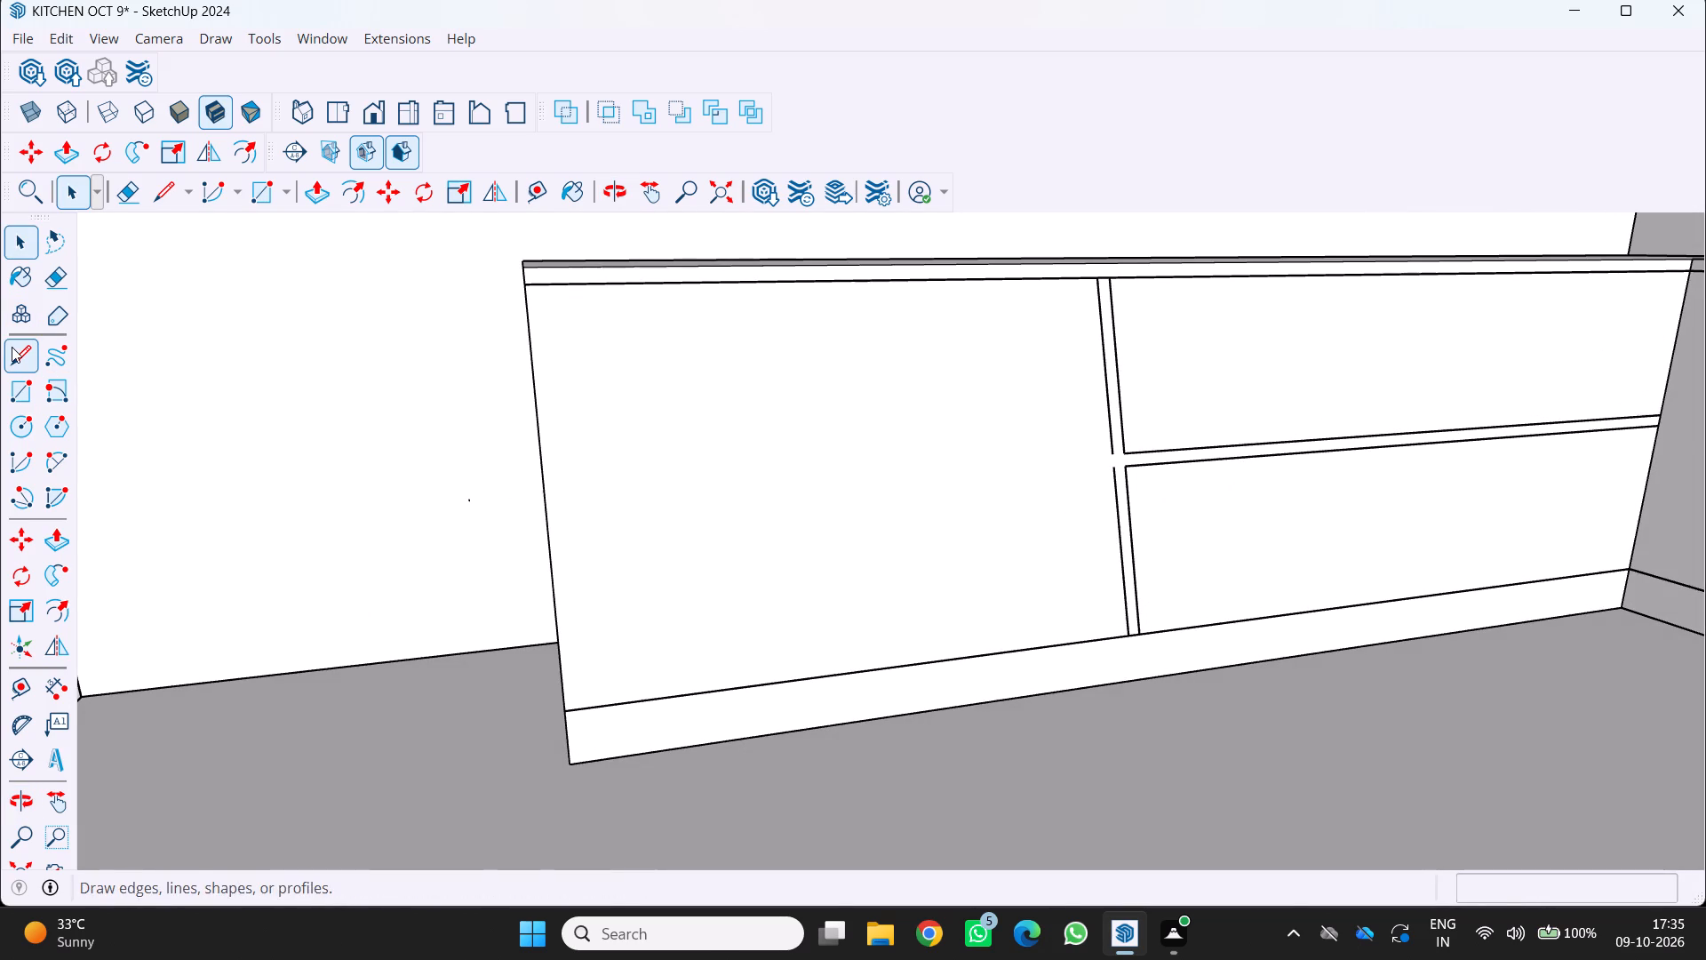
click(12, 347)
scroll(1232, 588, up, 1)
scroll(1120, 486, up, 1)
click(1096, 449)
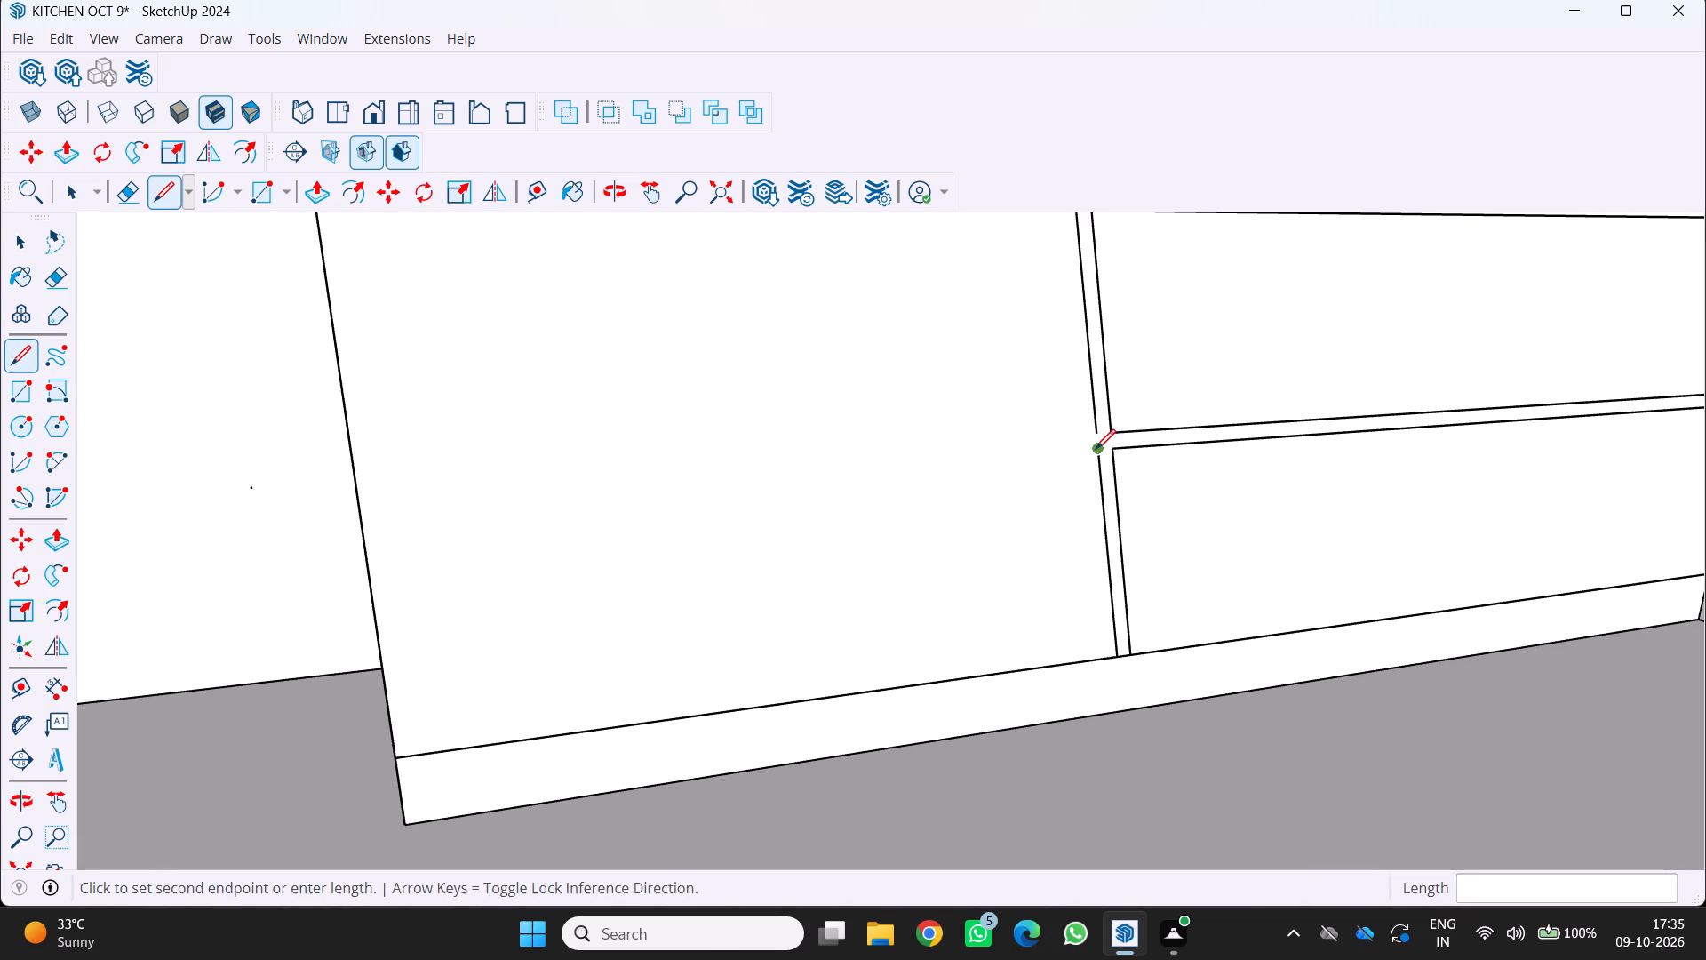
click(355, 503)
key(space)
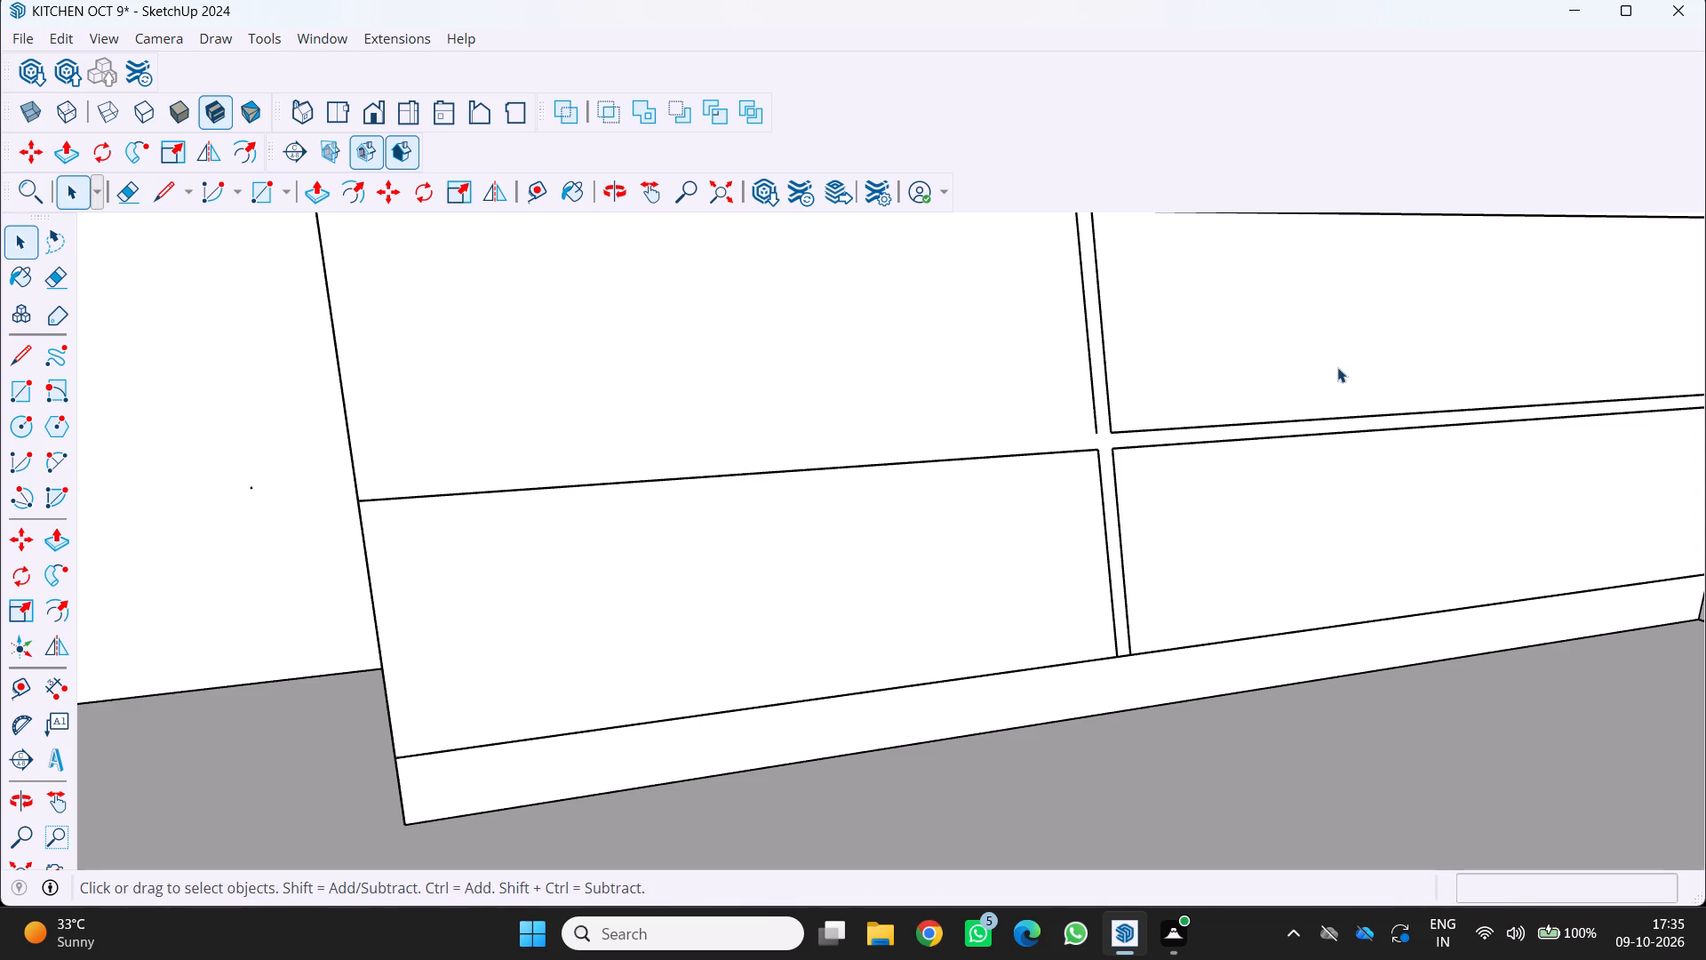
key(l)
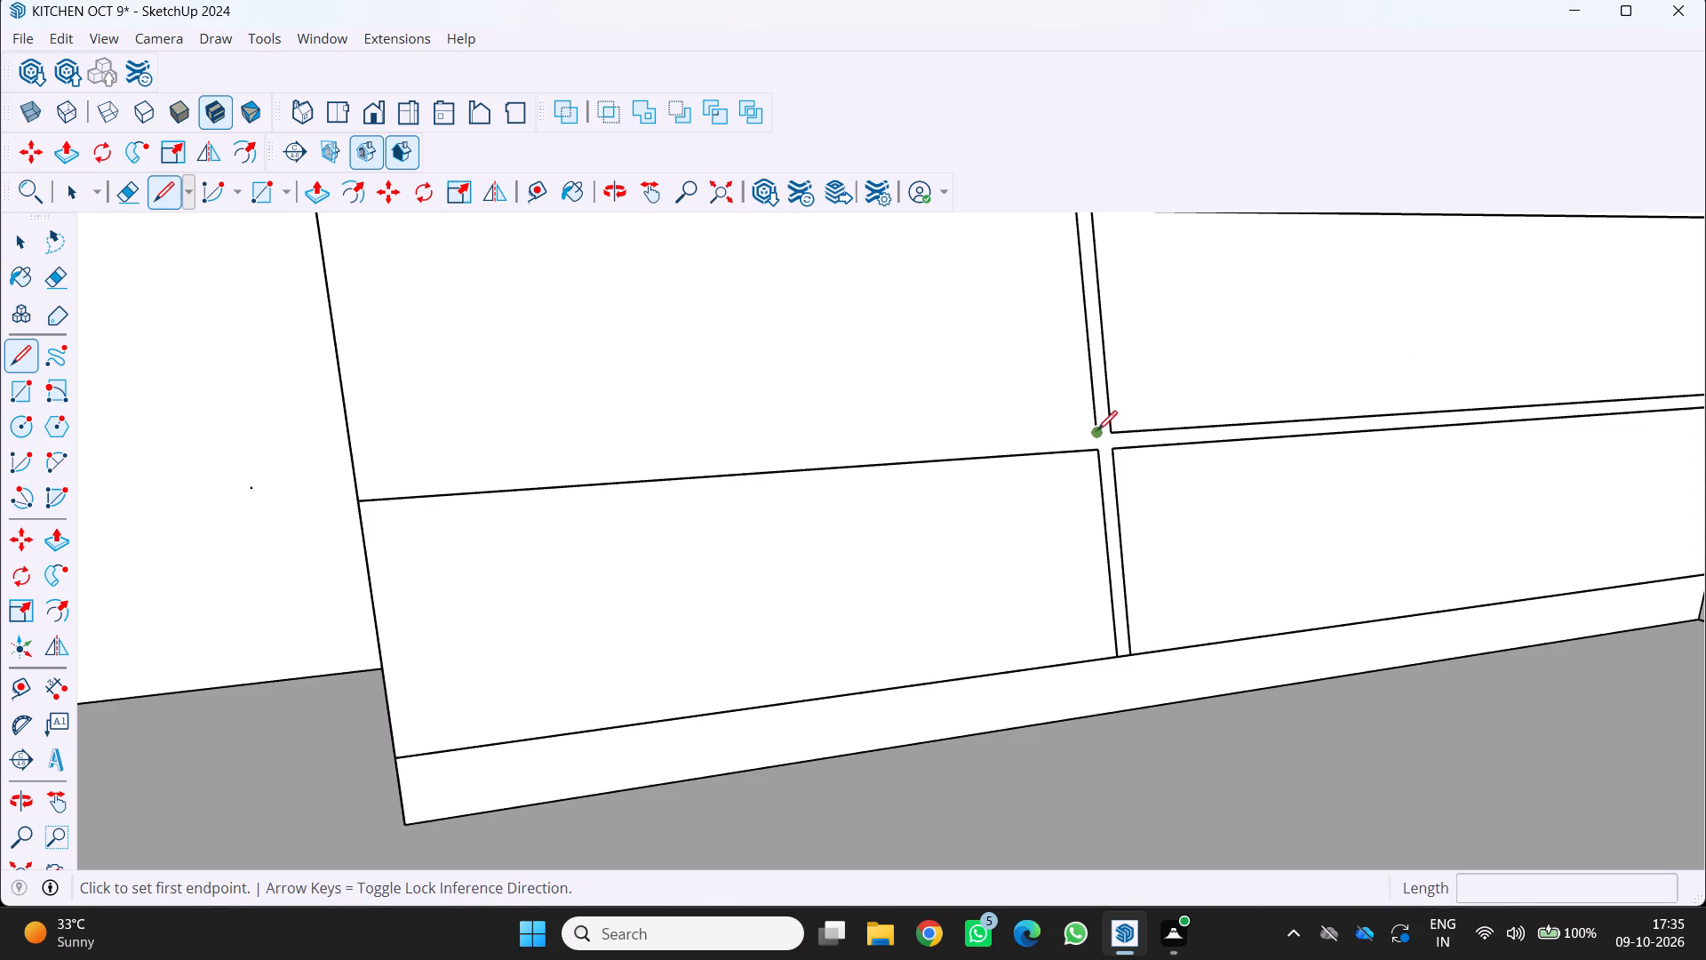
click(1095, 435)
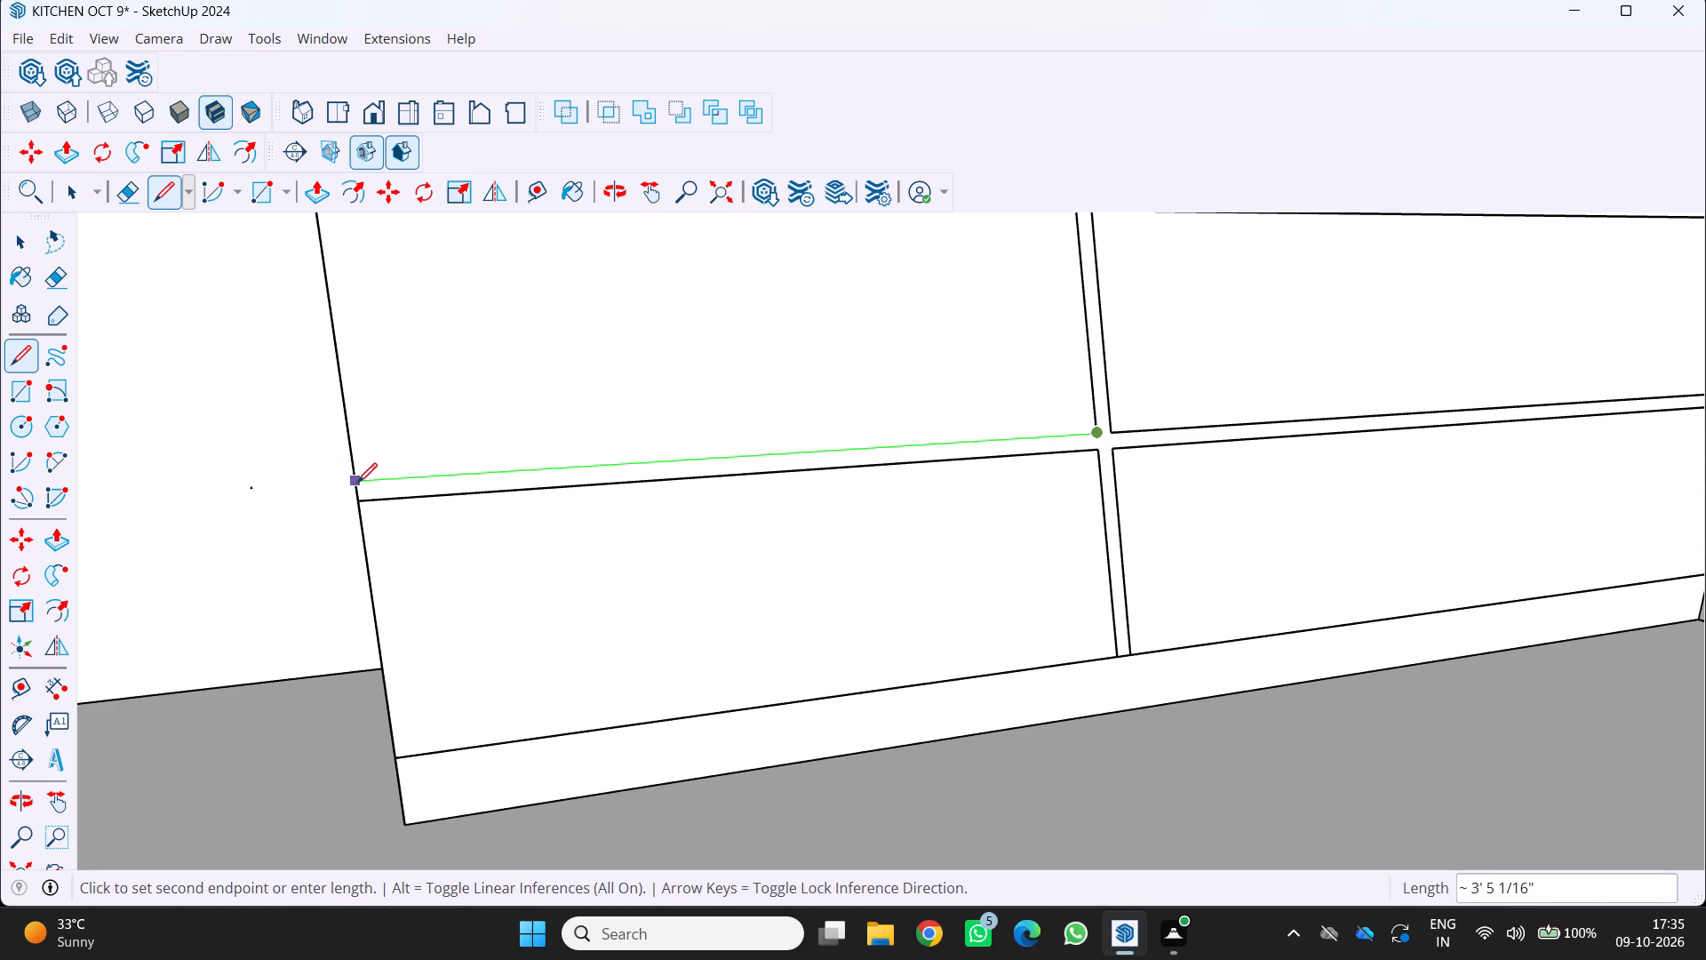
click(357, 483)
key(space)
Examine the shortened drawer counter and the whole kitchen layout from outside and above.
scroll(627, 684, down, 4)
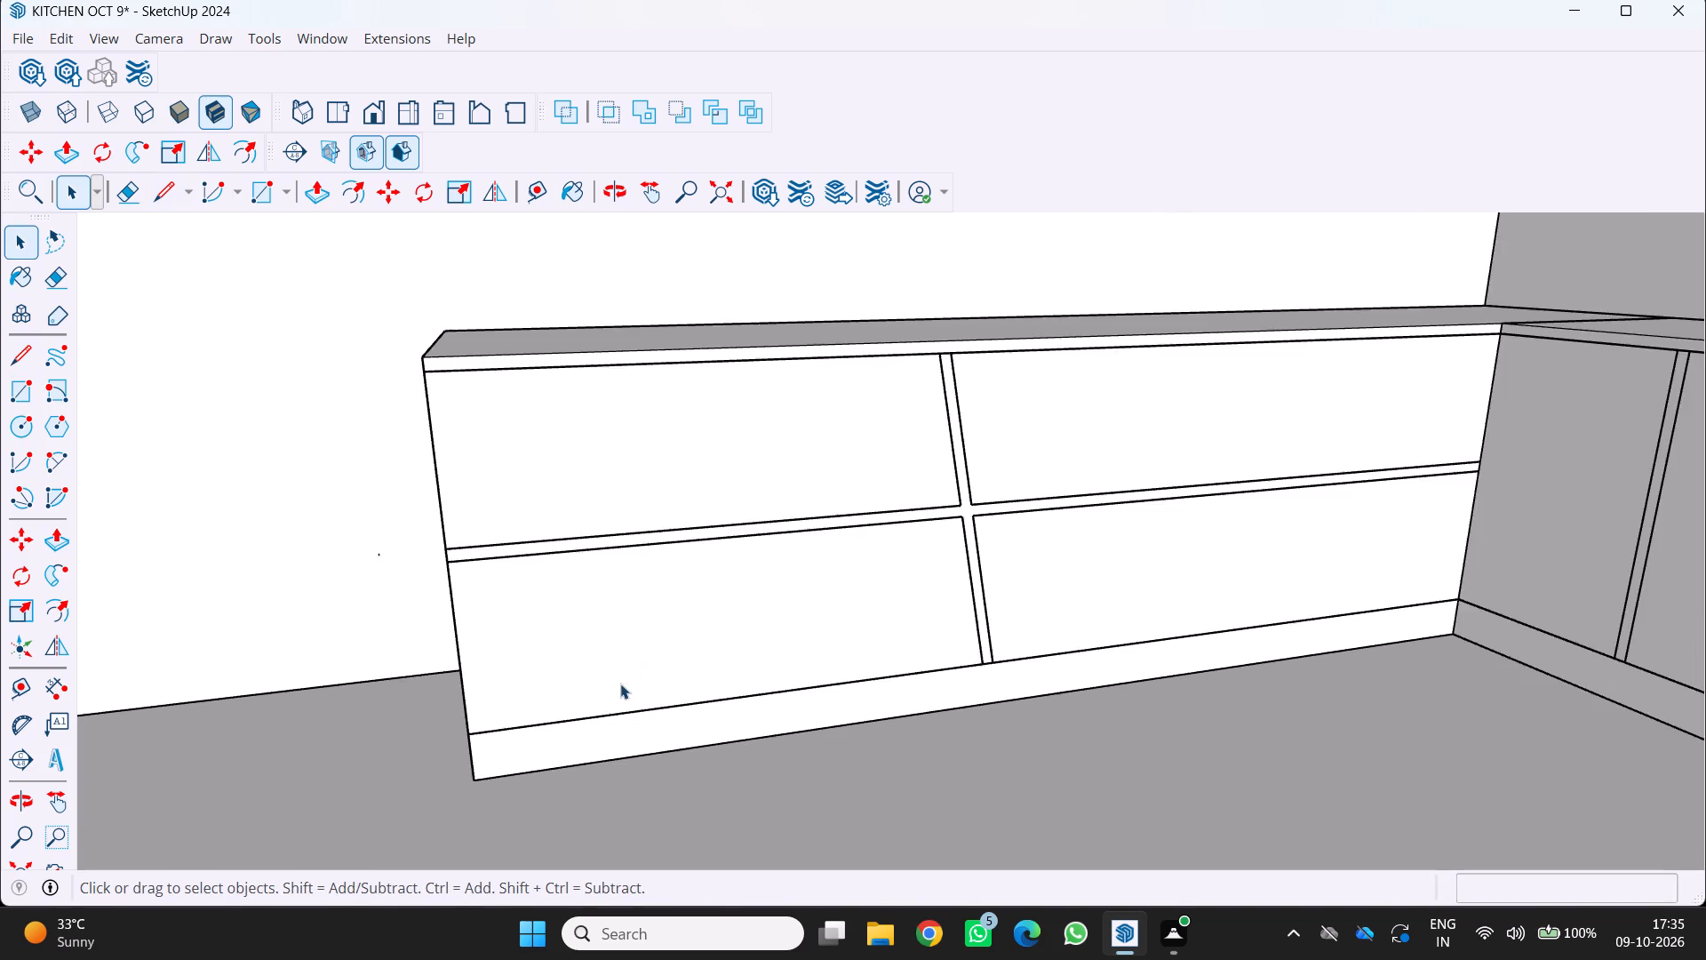
scroll(621, 684, down, 7)
scroll(723, 657, down, 5)
scroll(818, 631, down, 1)
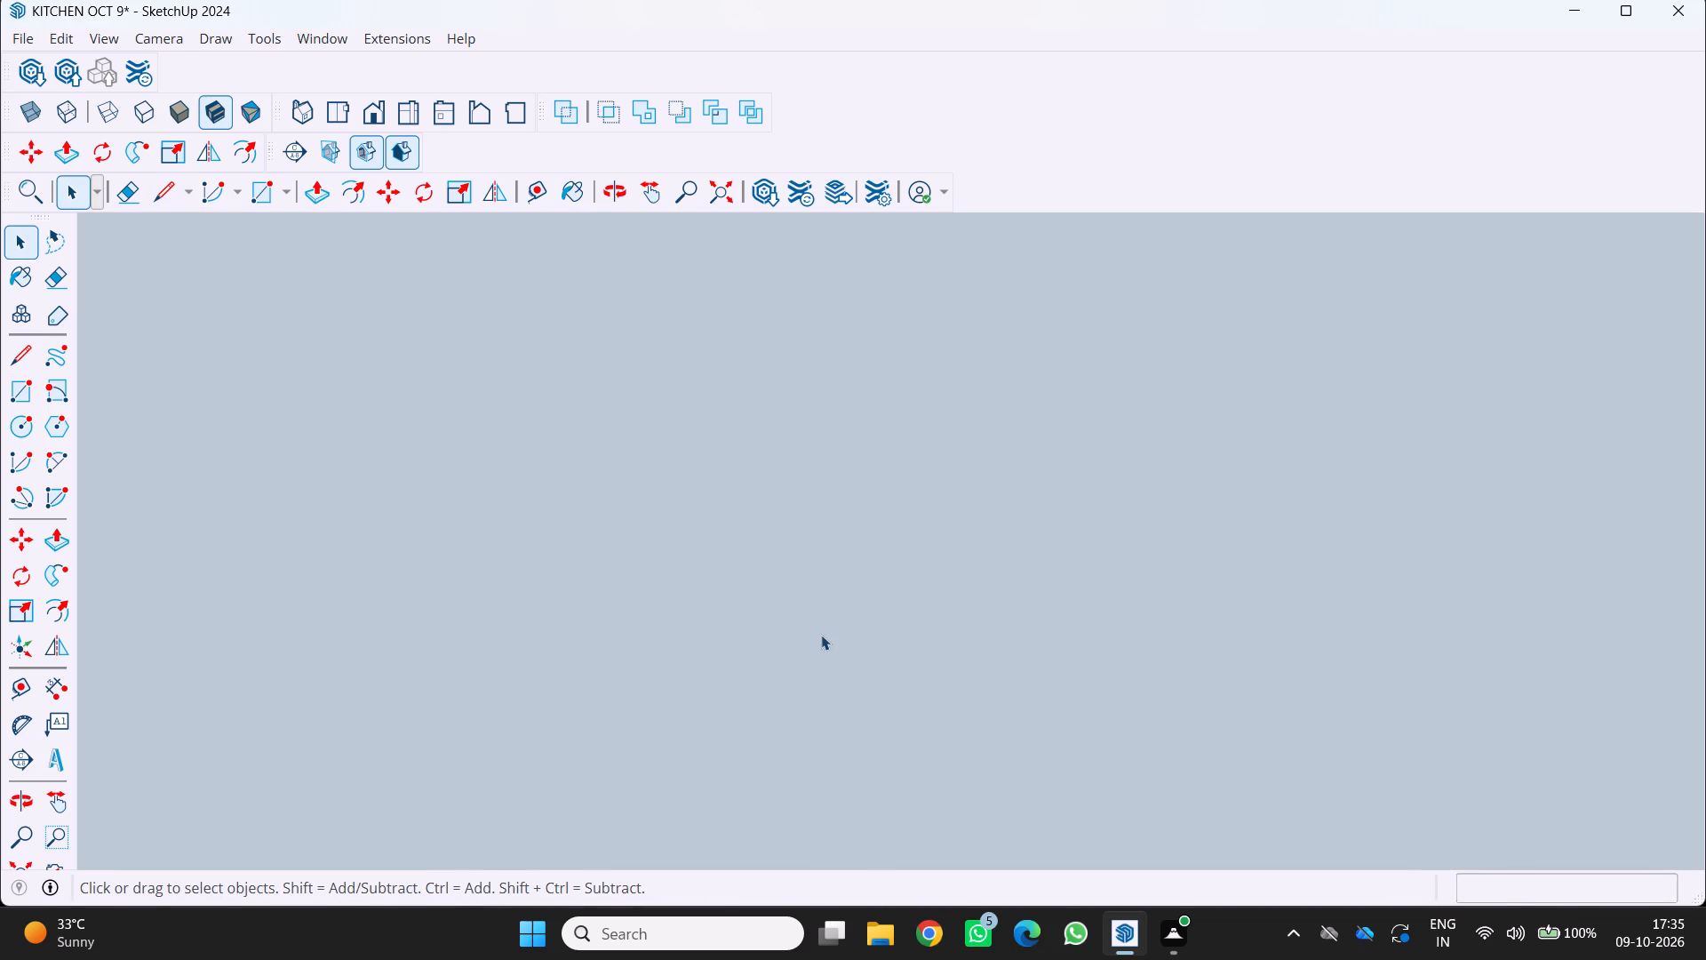
scroll(820, 635, down, 4)
scroll(784, 541, down, 5)
scroll(1126, 632, down, 10)
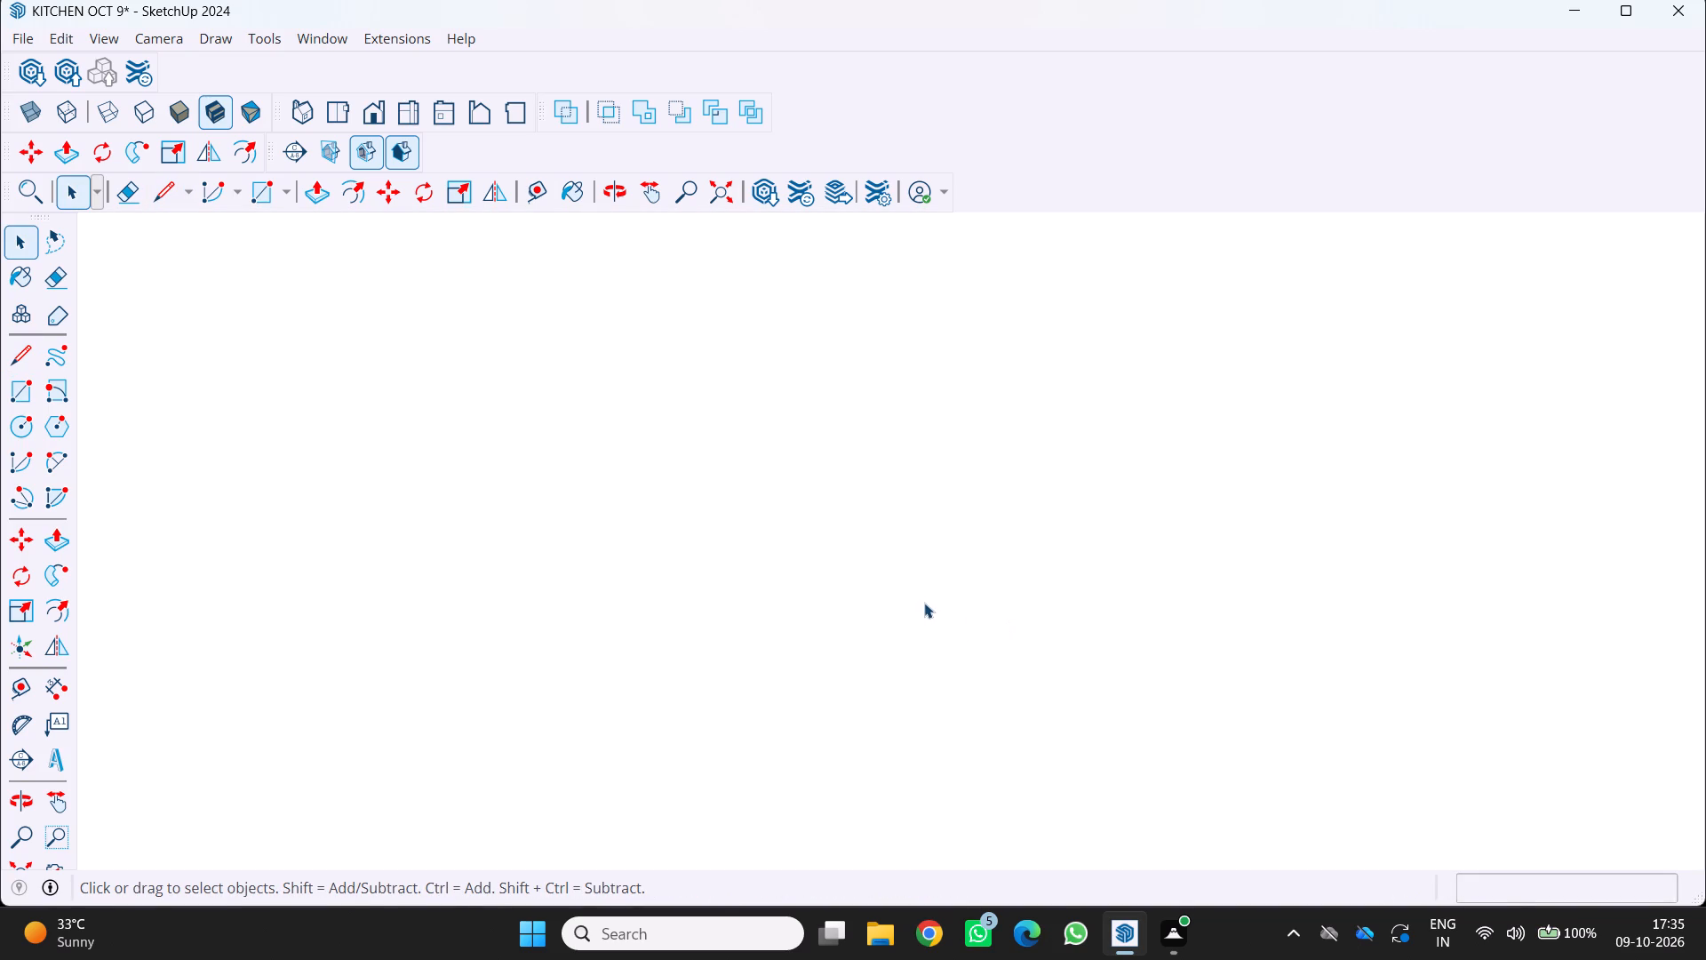
scroll(828, 620, down, 4)
scroll(1503, 950, down, 7)
scroll(1096, 808, down, 15)
scroll(1209, 702, down, 20)
scroll(1209, 702, down, 9)
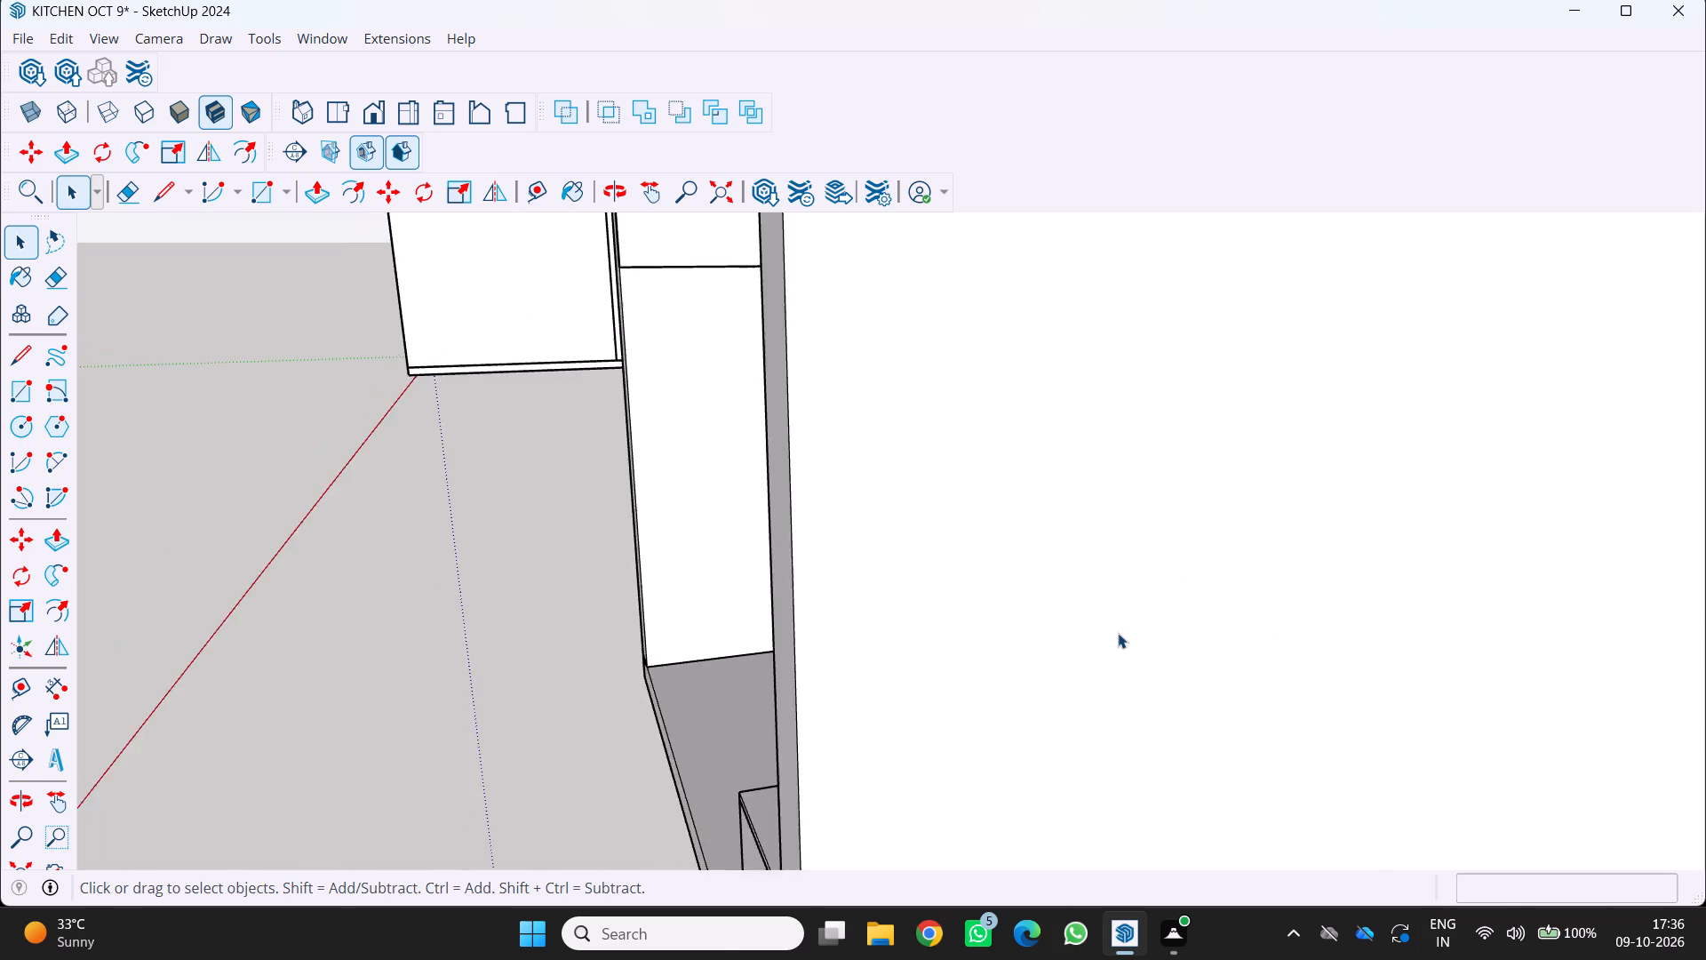
scroll(1118, 633, down, 10)
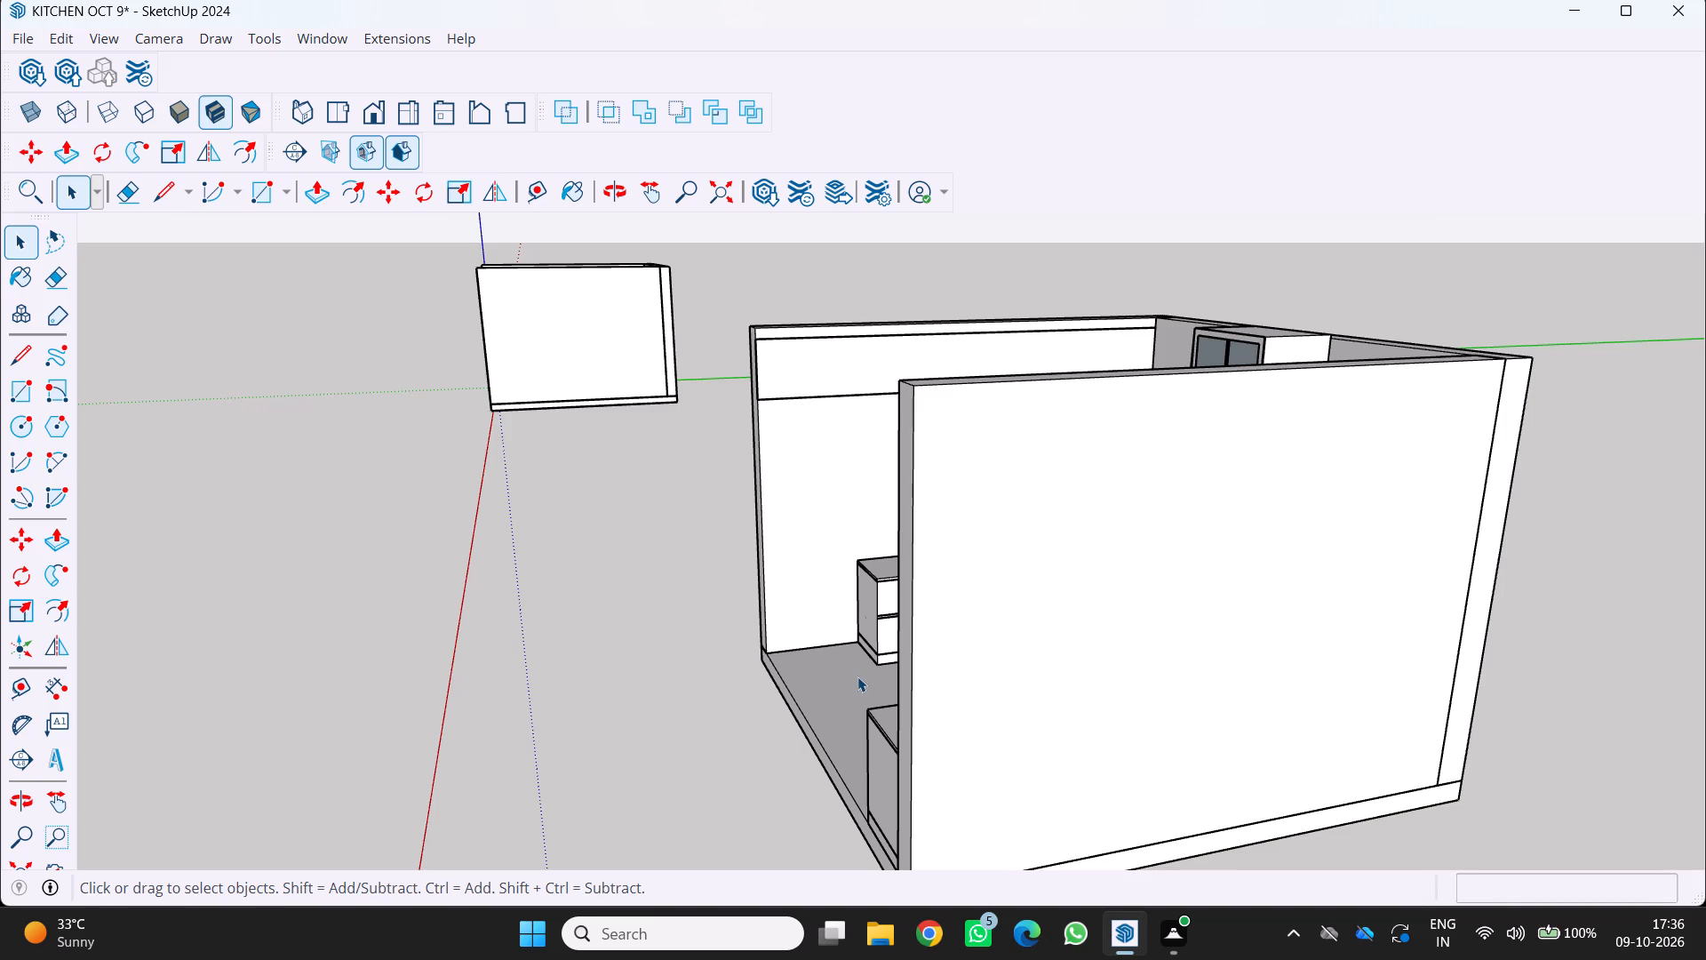
middle_drag(738, 631, 825, 752)
scroll(821, 653, up, 2)
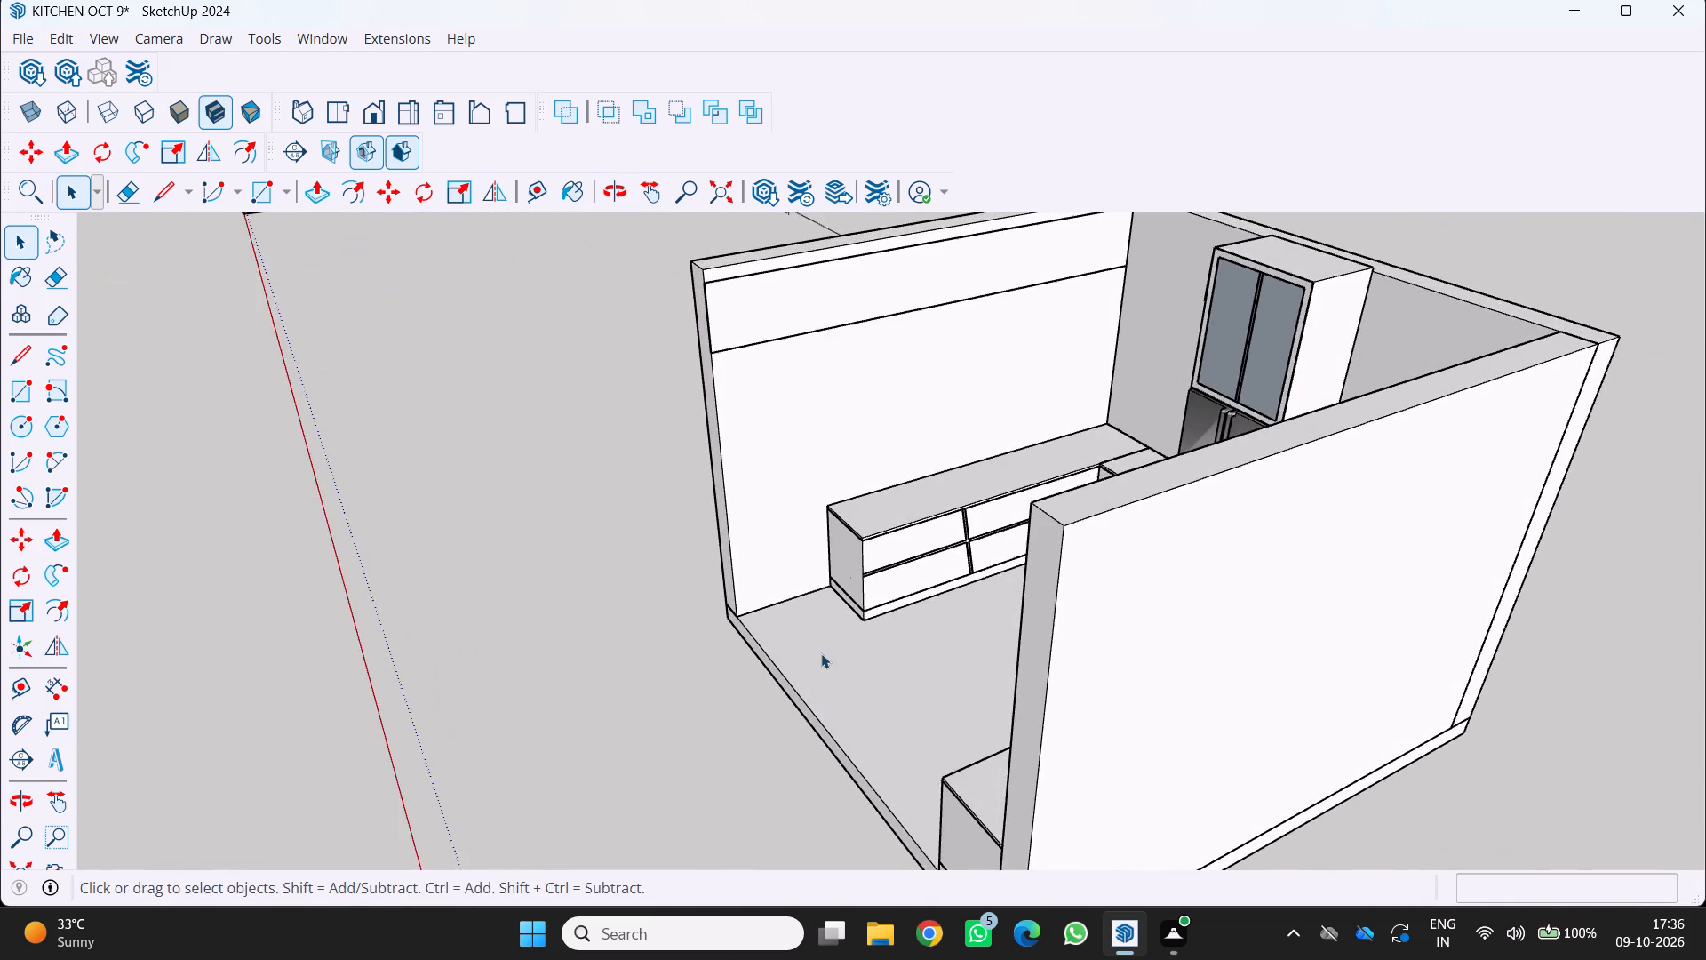
scroll(885, 638, up, 3)
scroll(956, 554, up, 2)
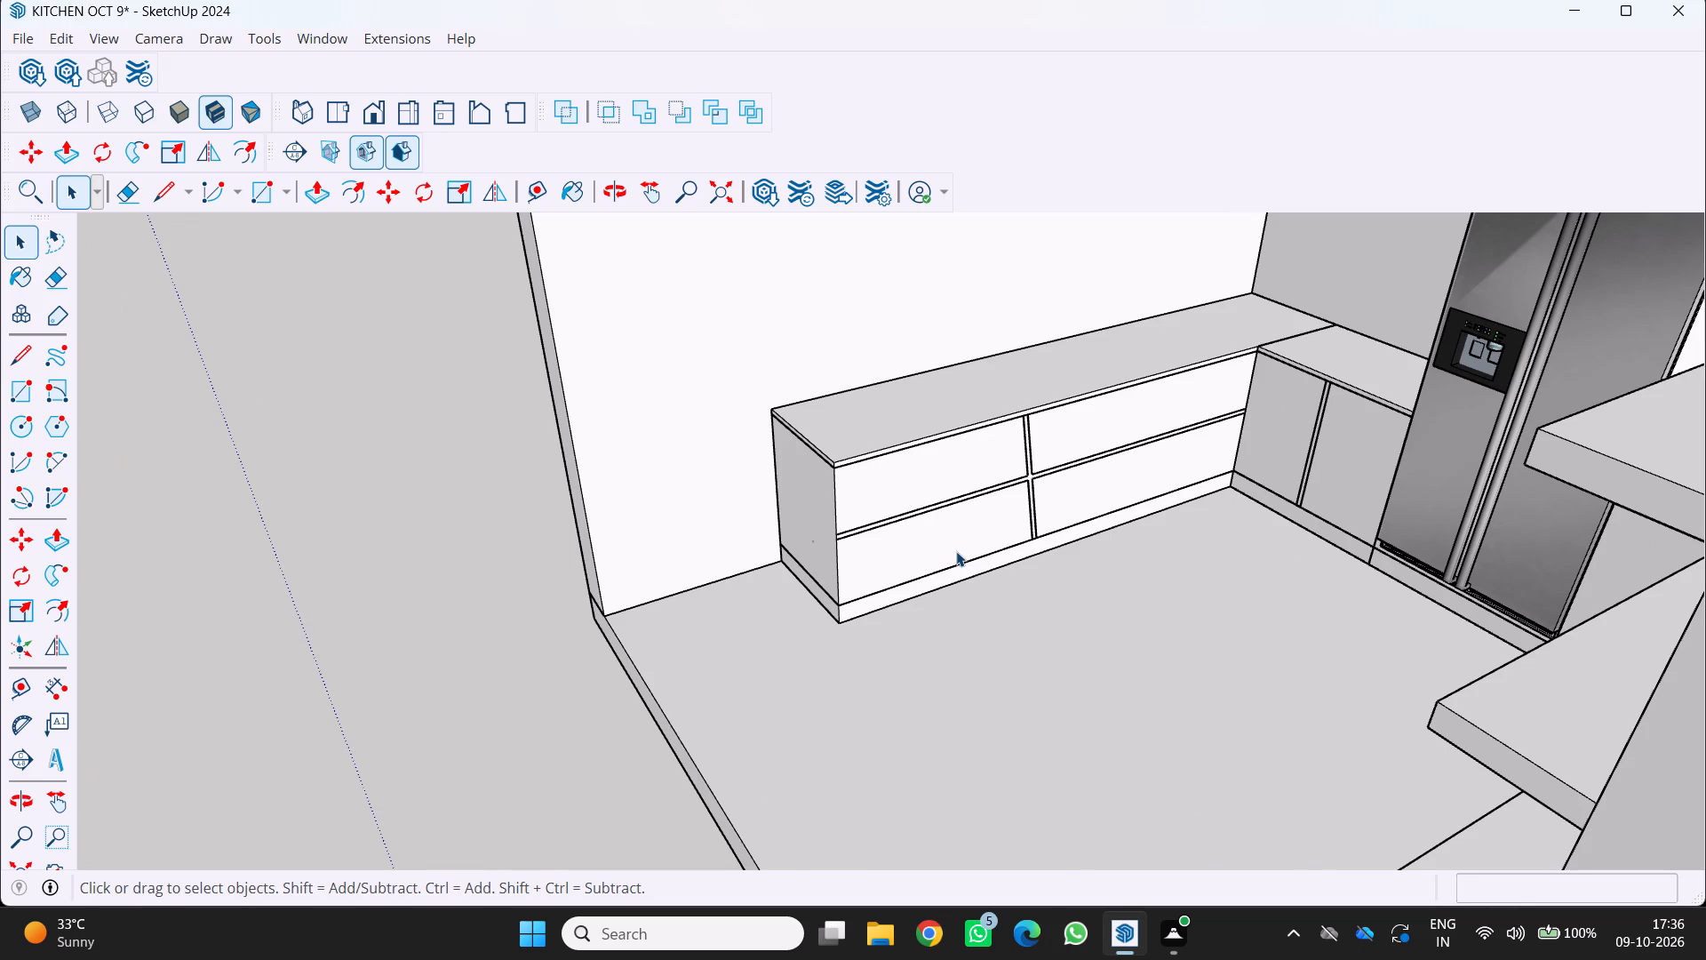
scroll(947, 549, down, 2)
middle_drag(913, 550, 883, 532)
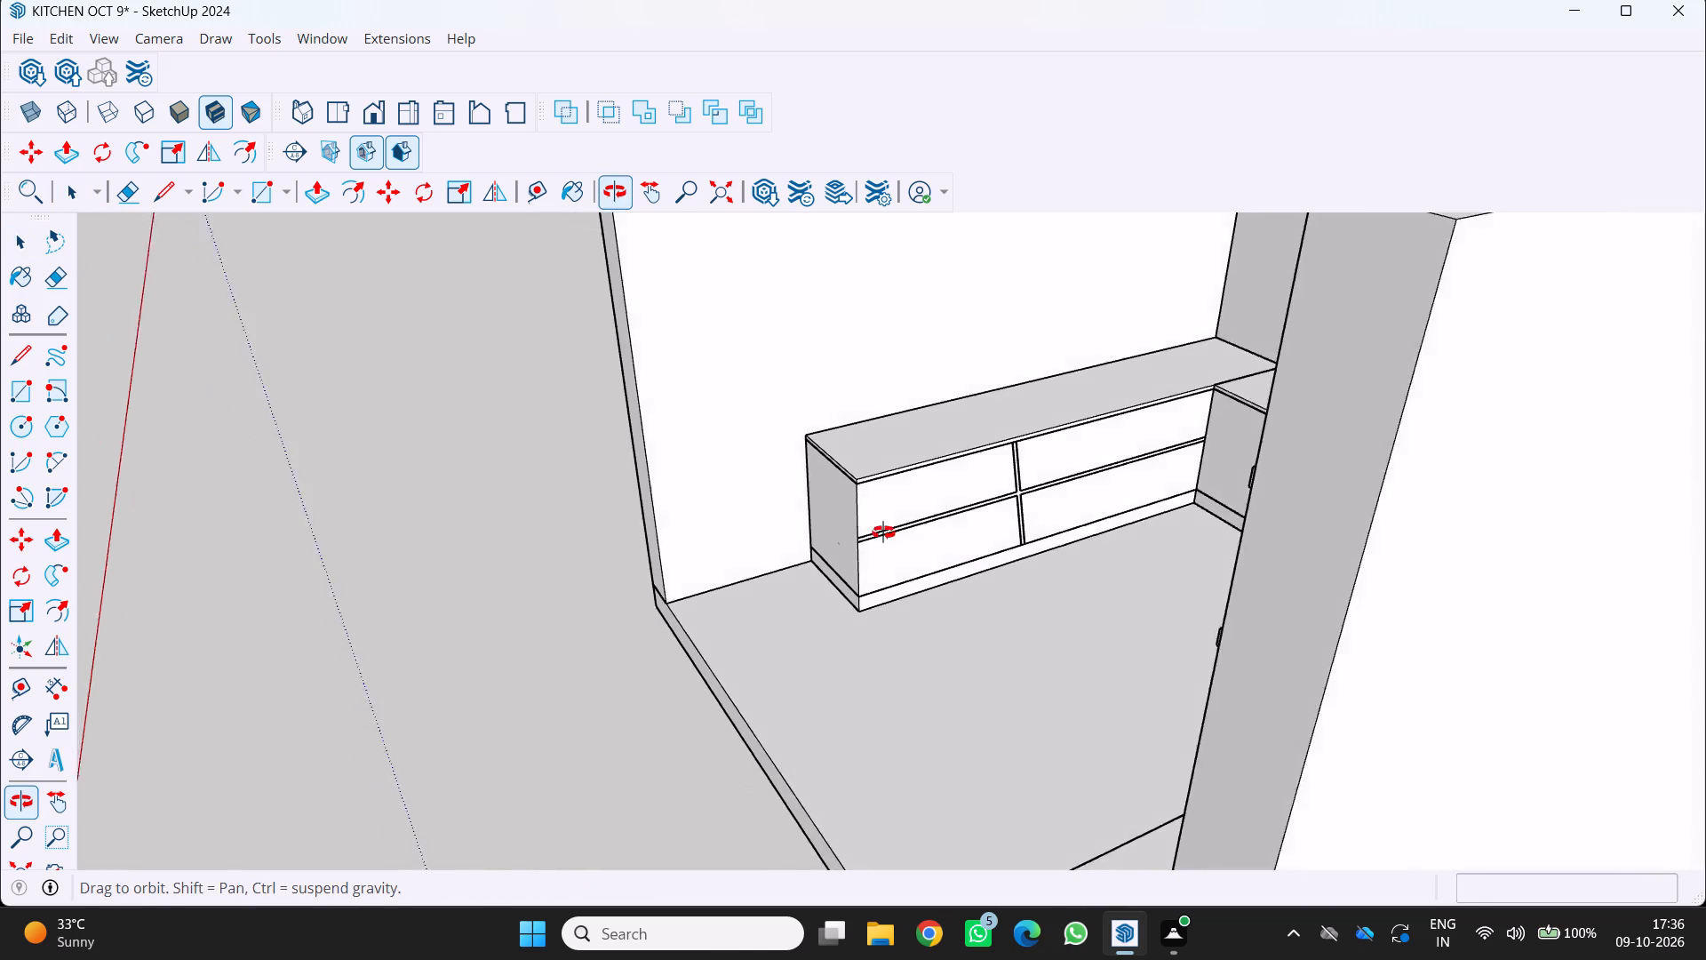
middle_drag(883, 532, 848, 514)
scroll(705, 532, up, 1)
scroll(1000, 524, down, 4)
middle_drag(904, 536, 1013, 626)
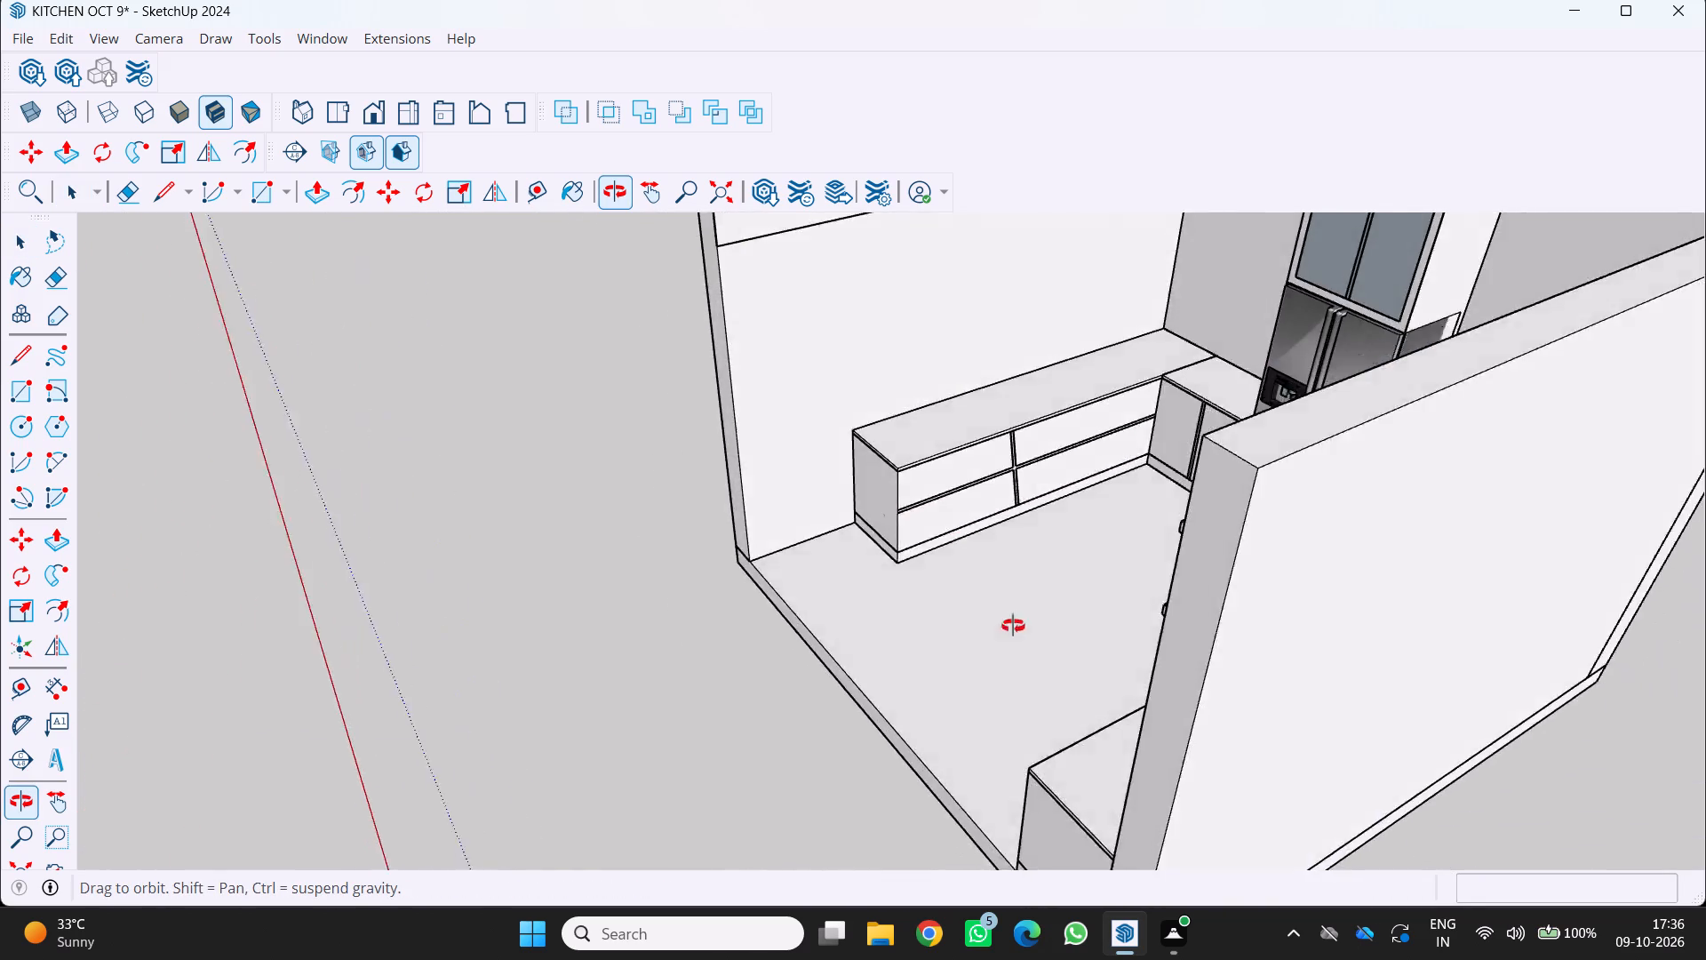
middle_drag(1013, 626, 1234, 624)
scroll(1168, 528, down, 4)
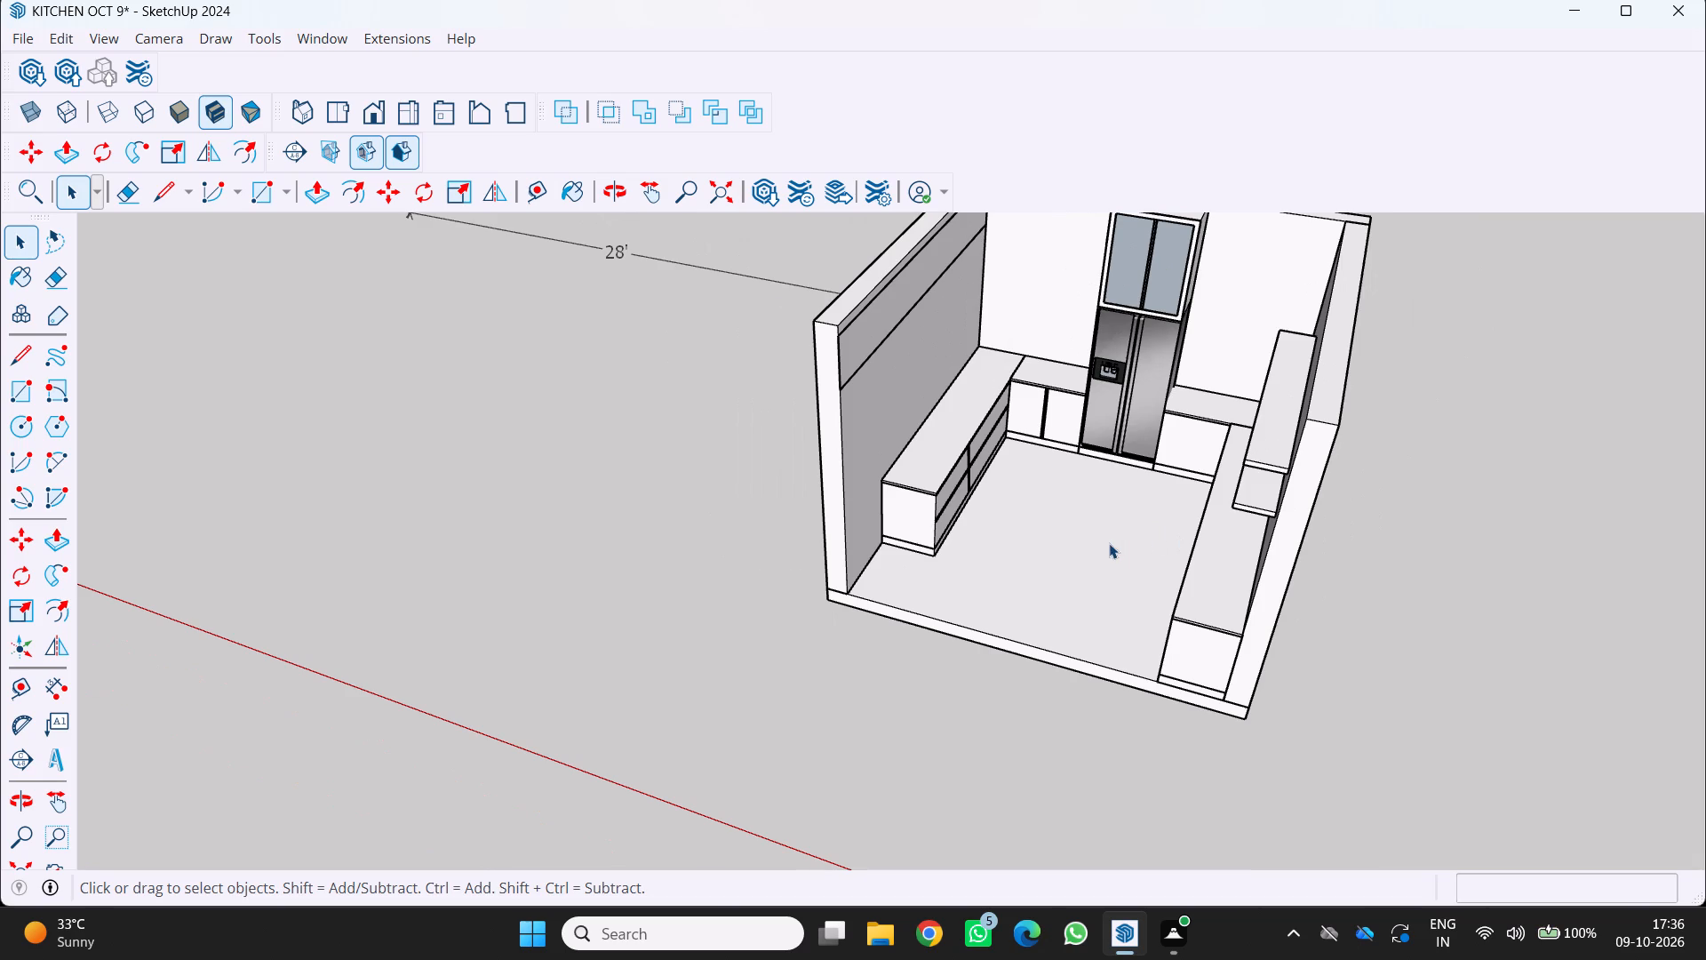
scroll(981, 509, down, 1)
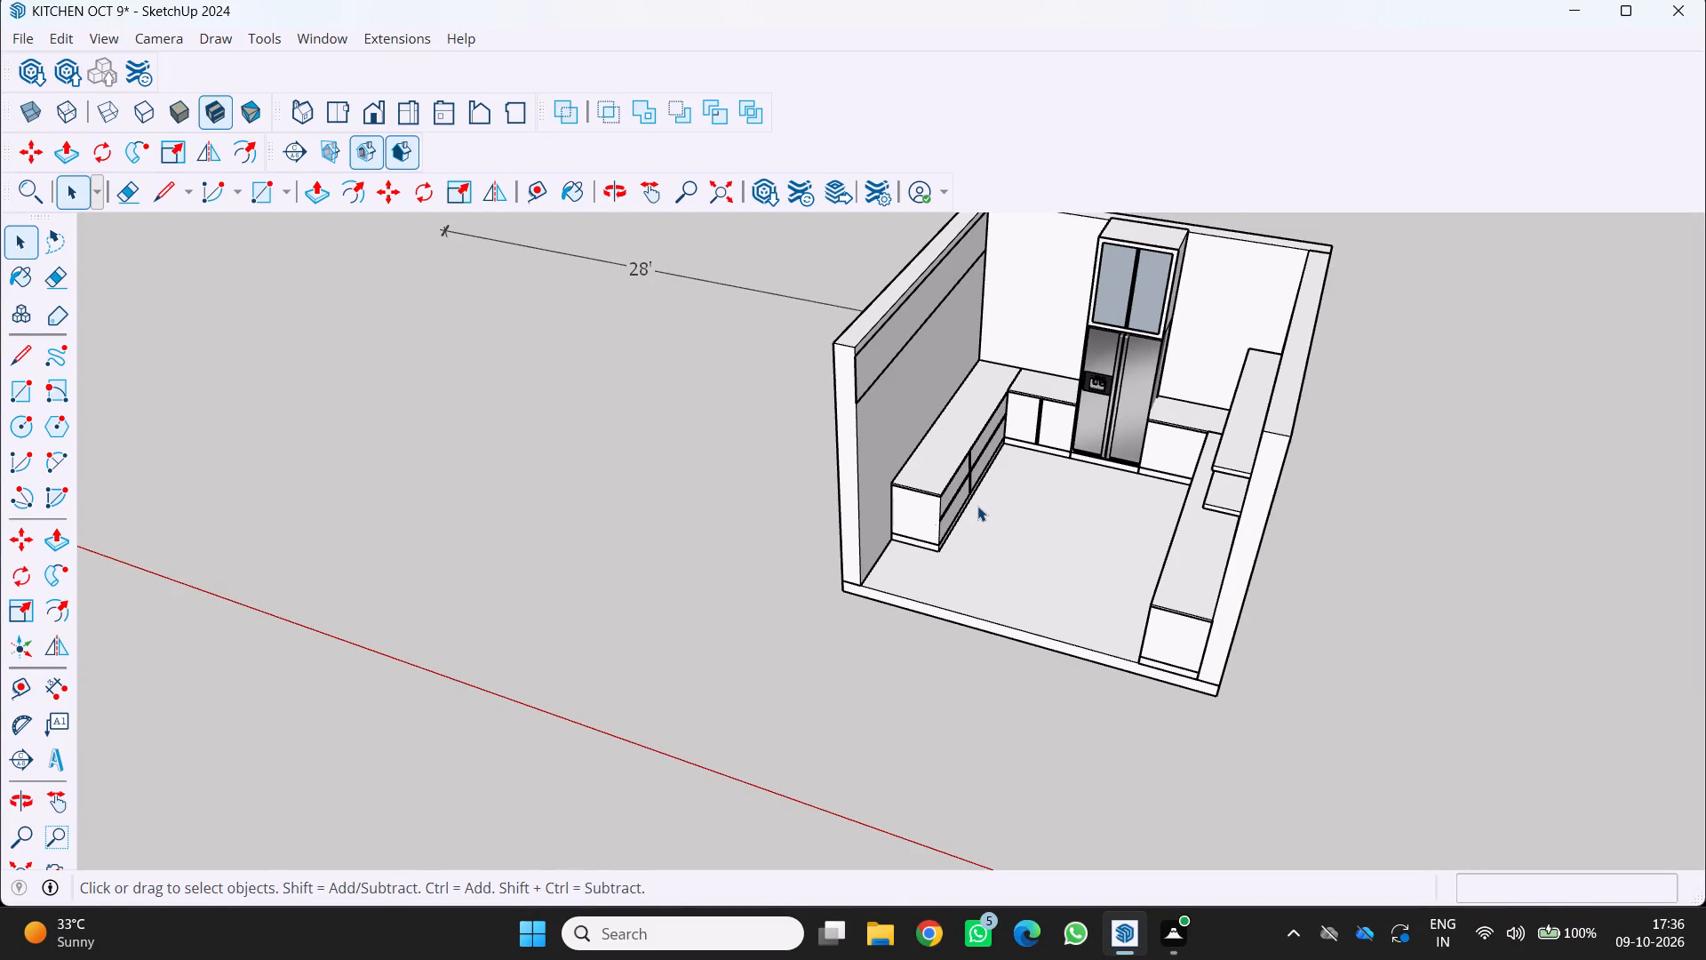
Examine the kitchen from outside, above and the open front, covering both counters, the wall shelves and the fridge wall.
scroll(977, 506, down, 1)
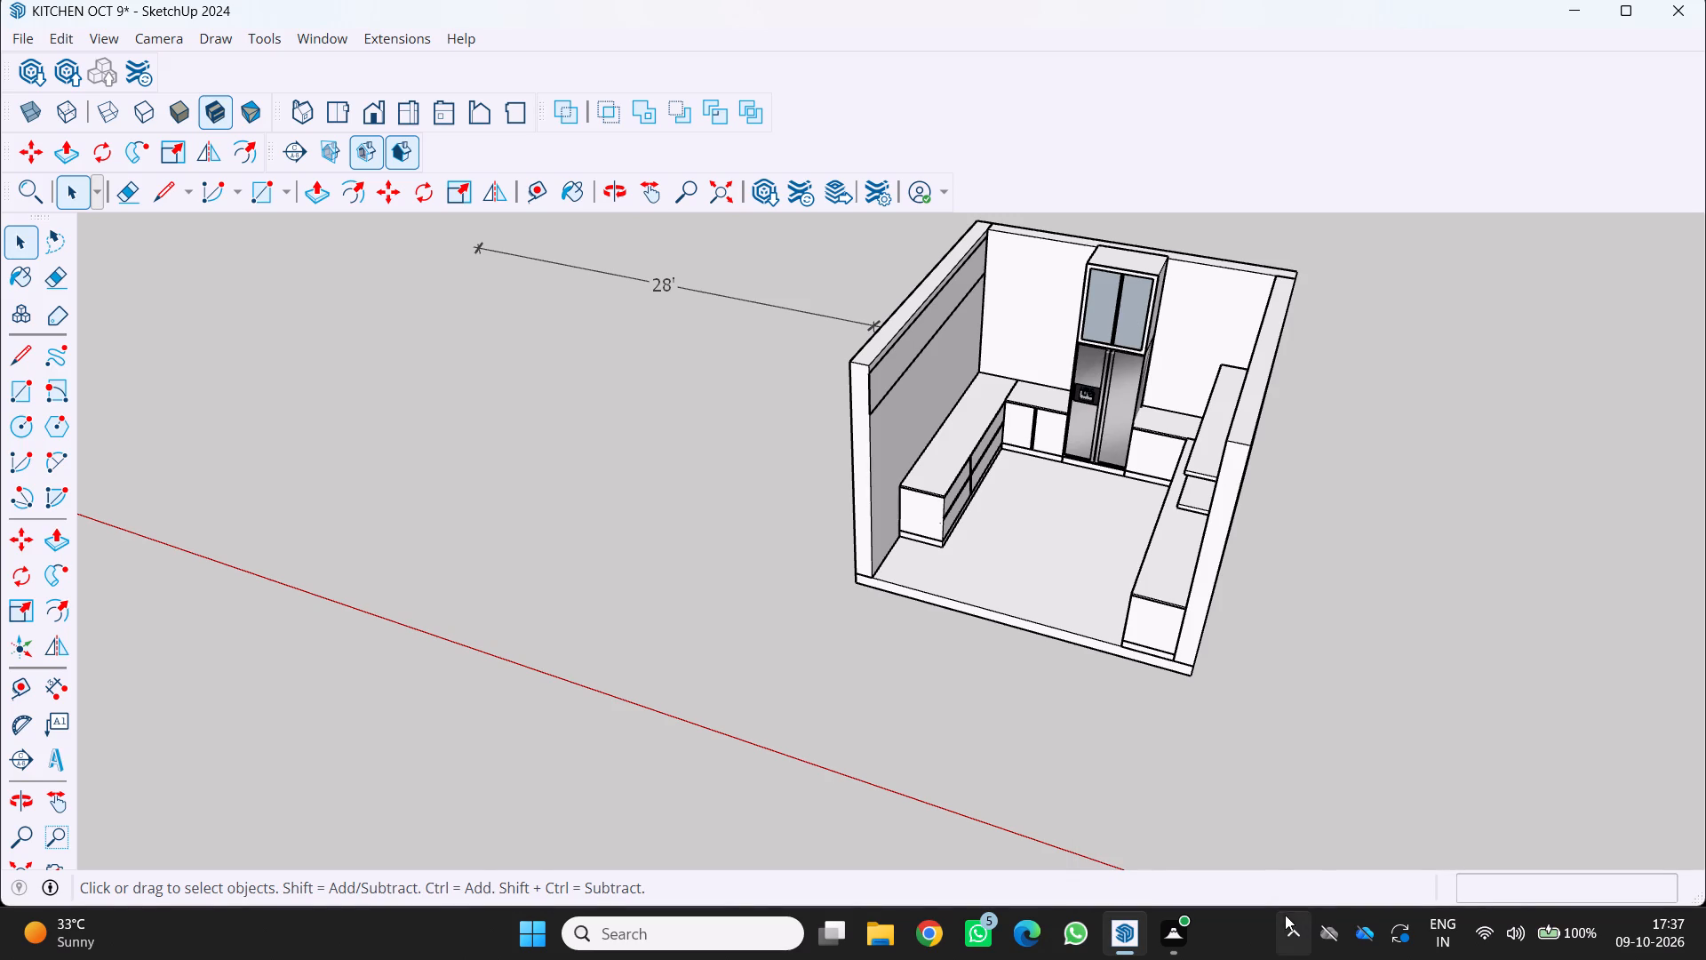
scroll(816, 557, down, 2)
middle_click(816, 557)
middle_drag(817, 558, 846, 534)
middle_drag(906, 479, 1017, 318)
scroll(1010, 335, up, 4)
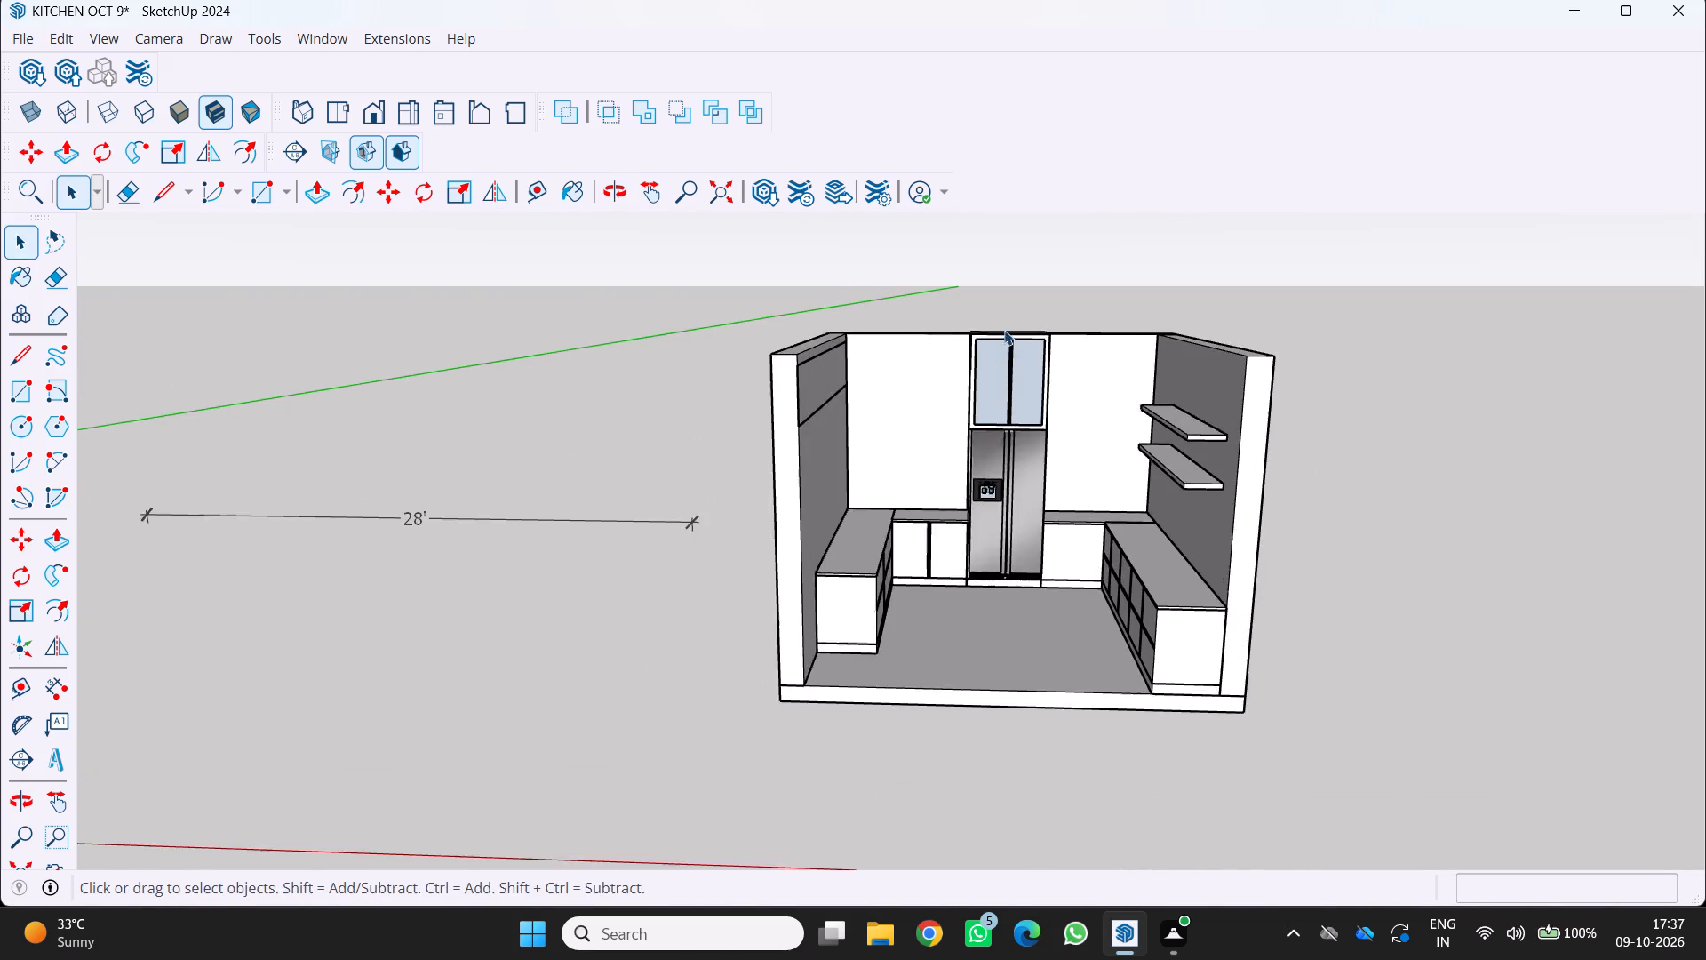
scroll(961, 400, up, 1)
middle_drag(961, 400, 810, 436)
scroll(937, 479, up, 1)
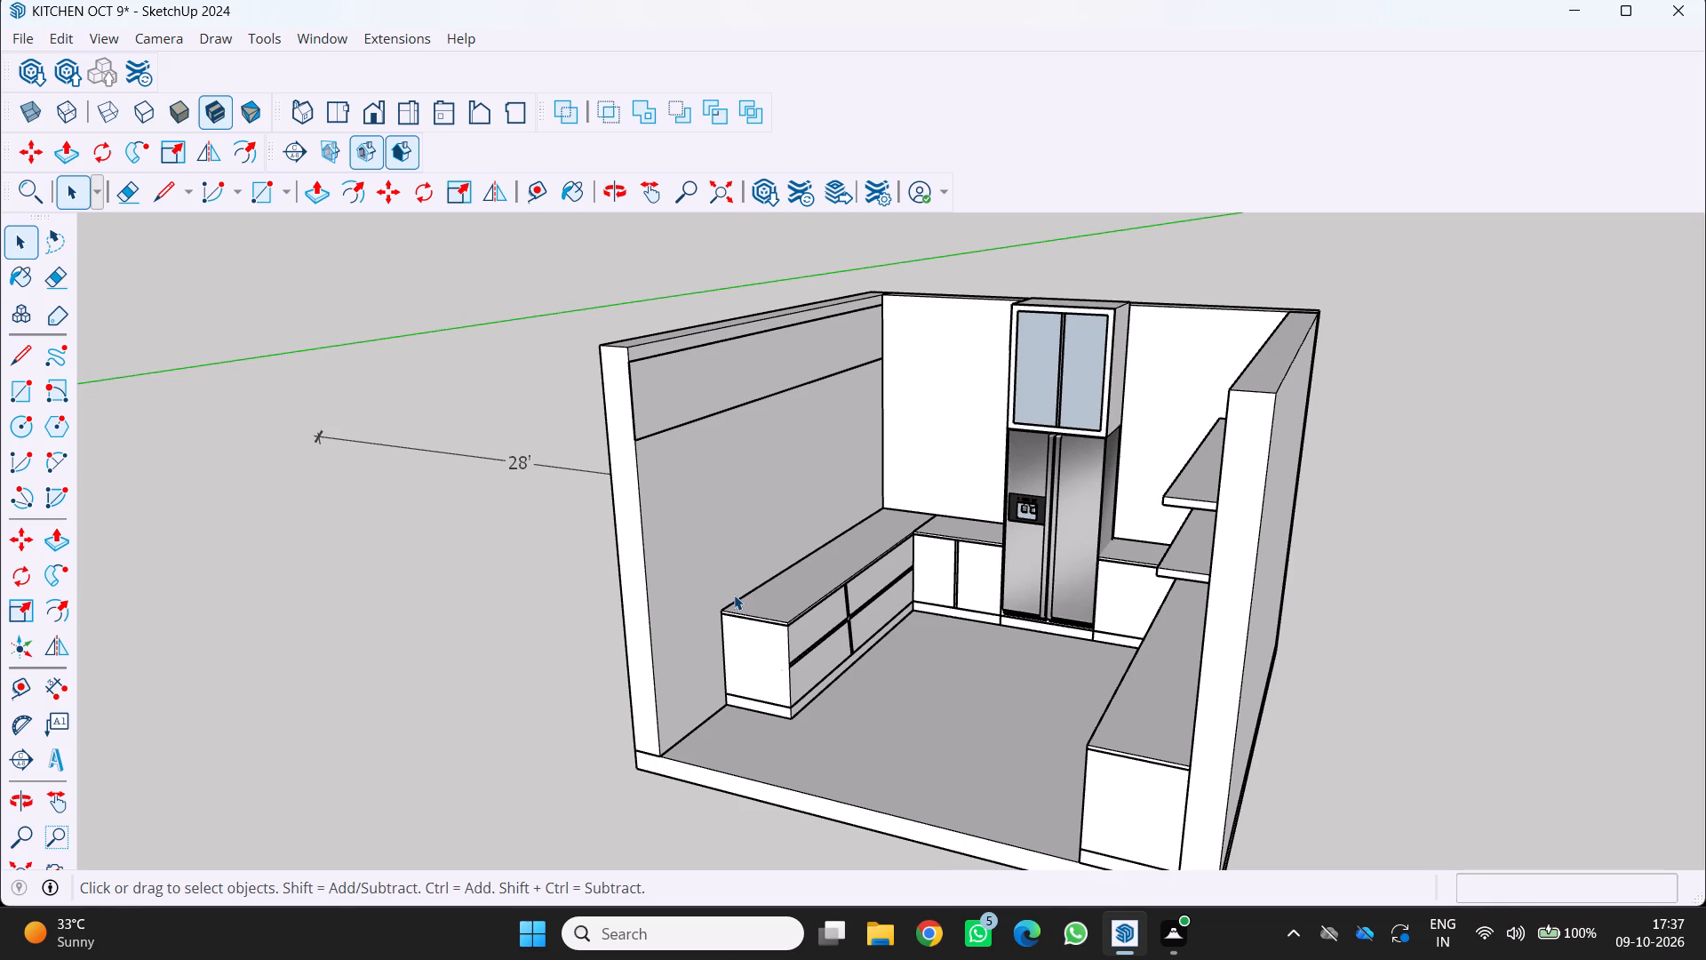
scroll(734, 595, down, 2)
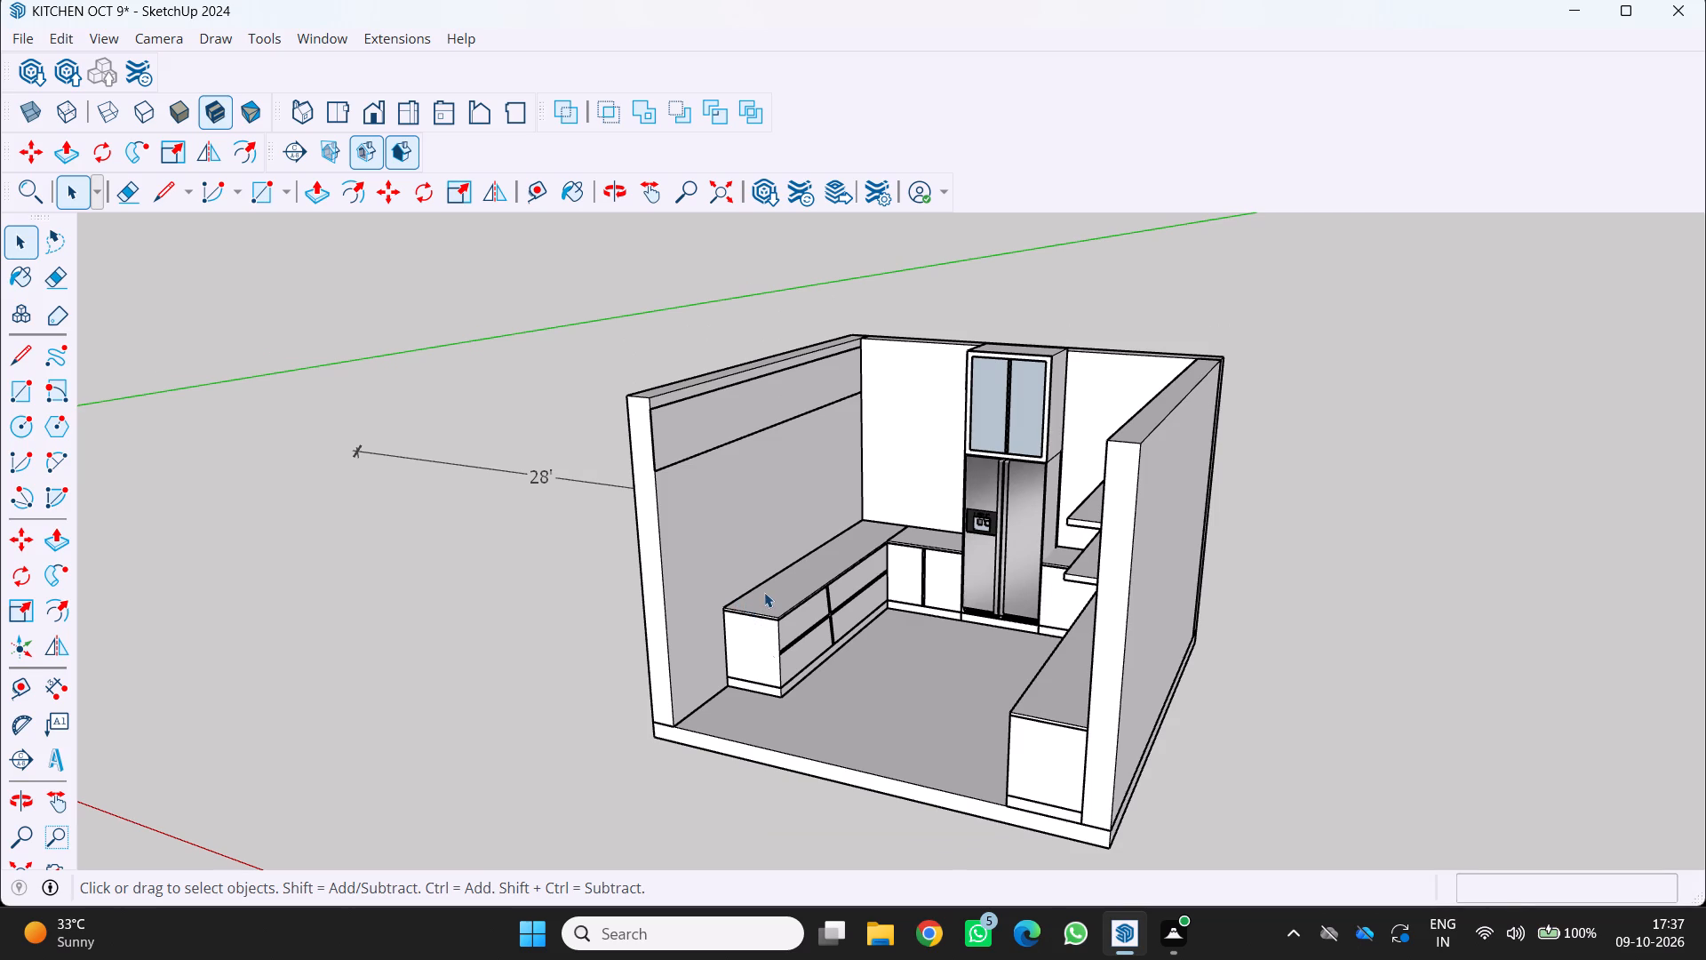
middle_drag(764, 589, 816, 620)
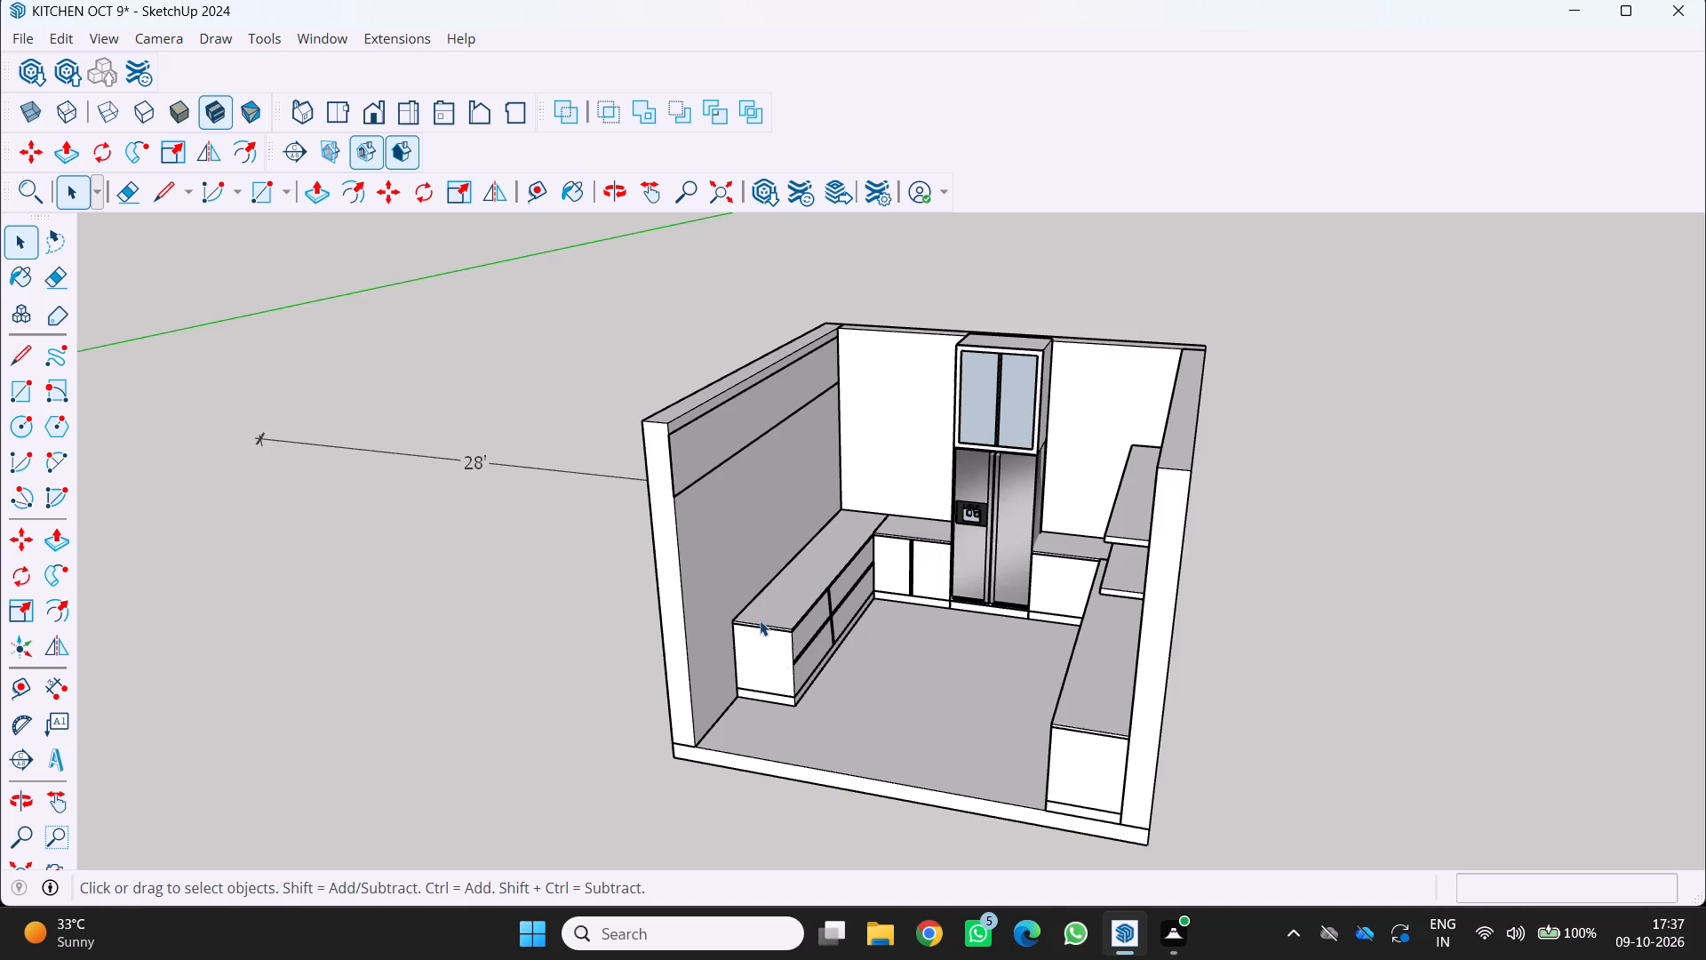
middle_drag(762, 667, 817, 694)
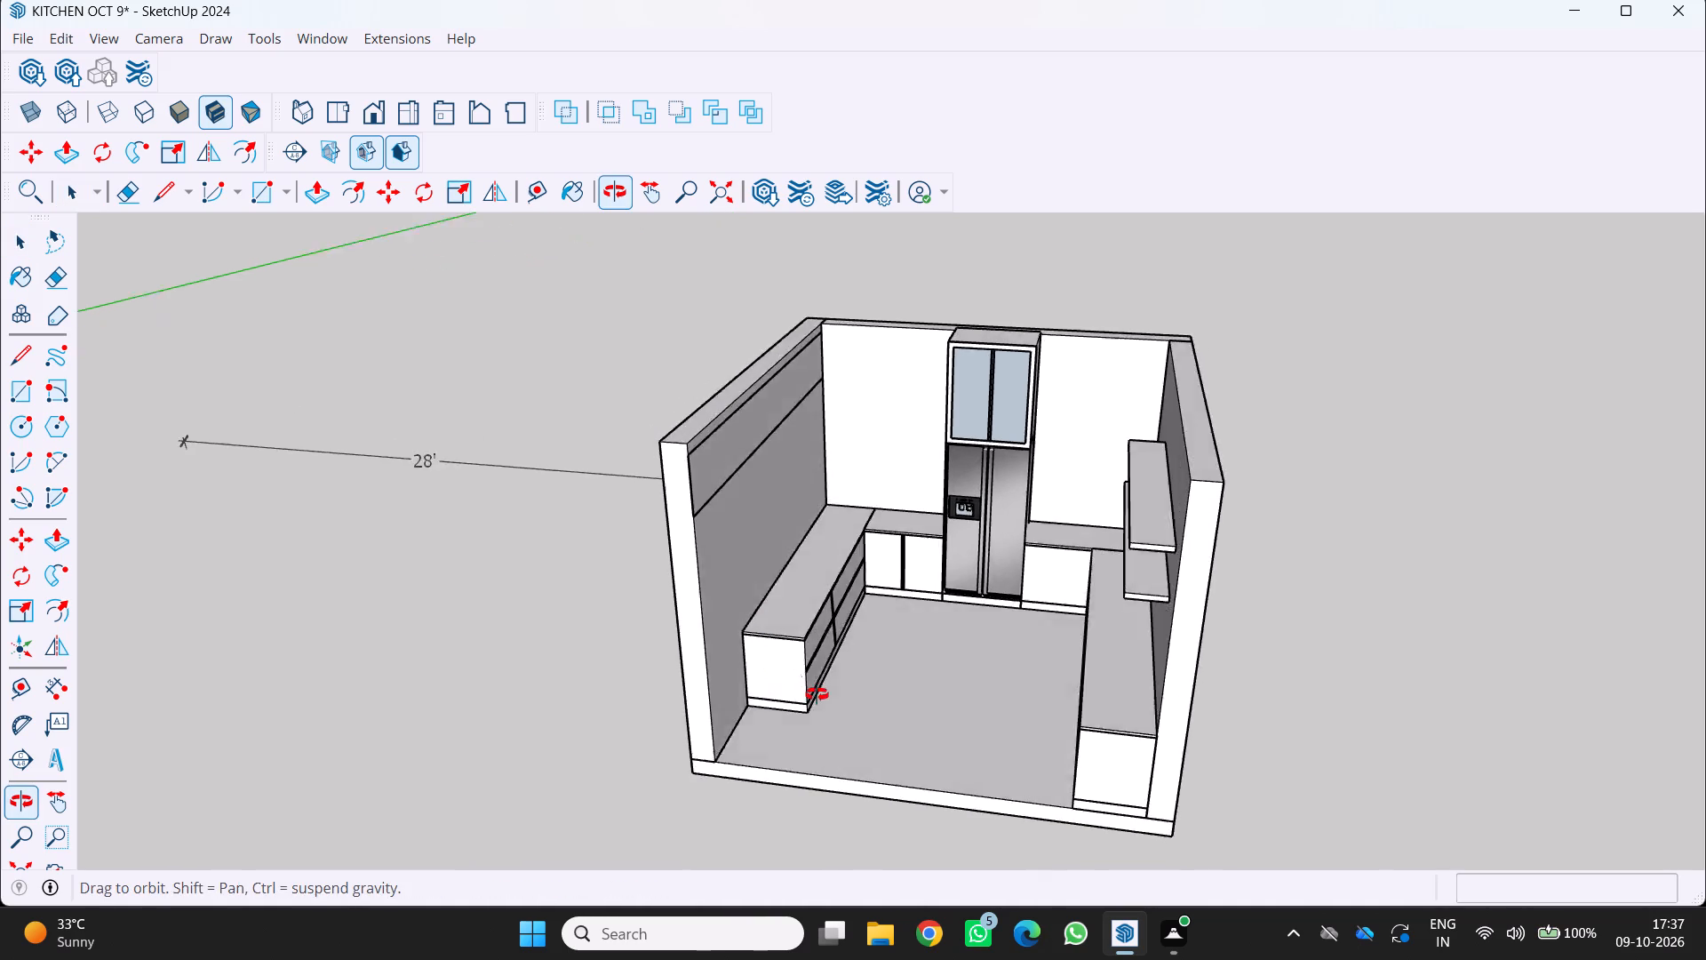
middle_drag(817, 694, 849, 692)
scroll(993, 593, up, 3)
middle_drag(936, 568, 1084, 472)
scroll(1170, 455, up, 2)
middle_drag(1171, 452, 1039, 515)
scroll(1076, 502, down, 1)
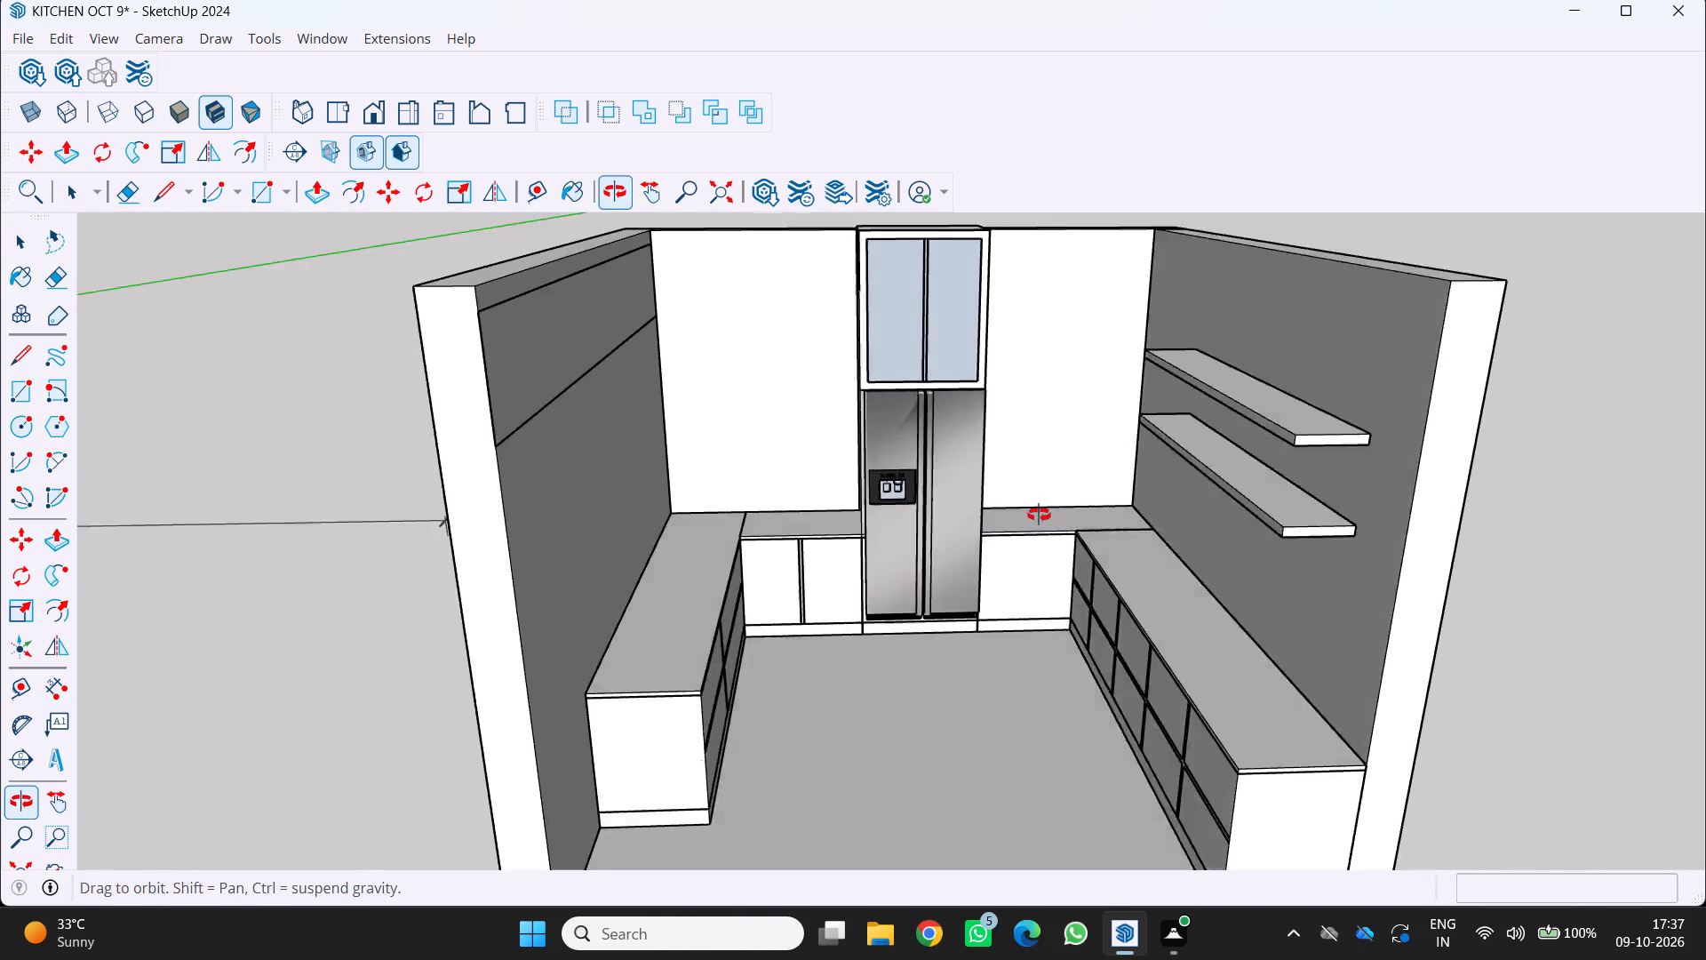
middle_drag(1039, 515, 1000, 525)
scroll(993, 524, down, 3)
middle_drag(964, 510, 1016, 408)
middle_drag(634, 491, 645, 524)
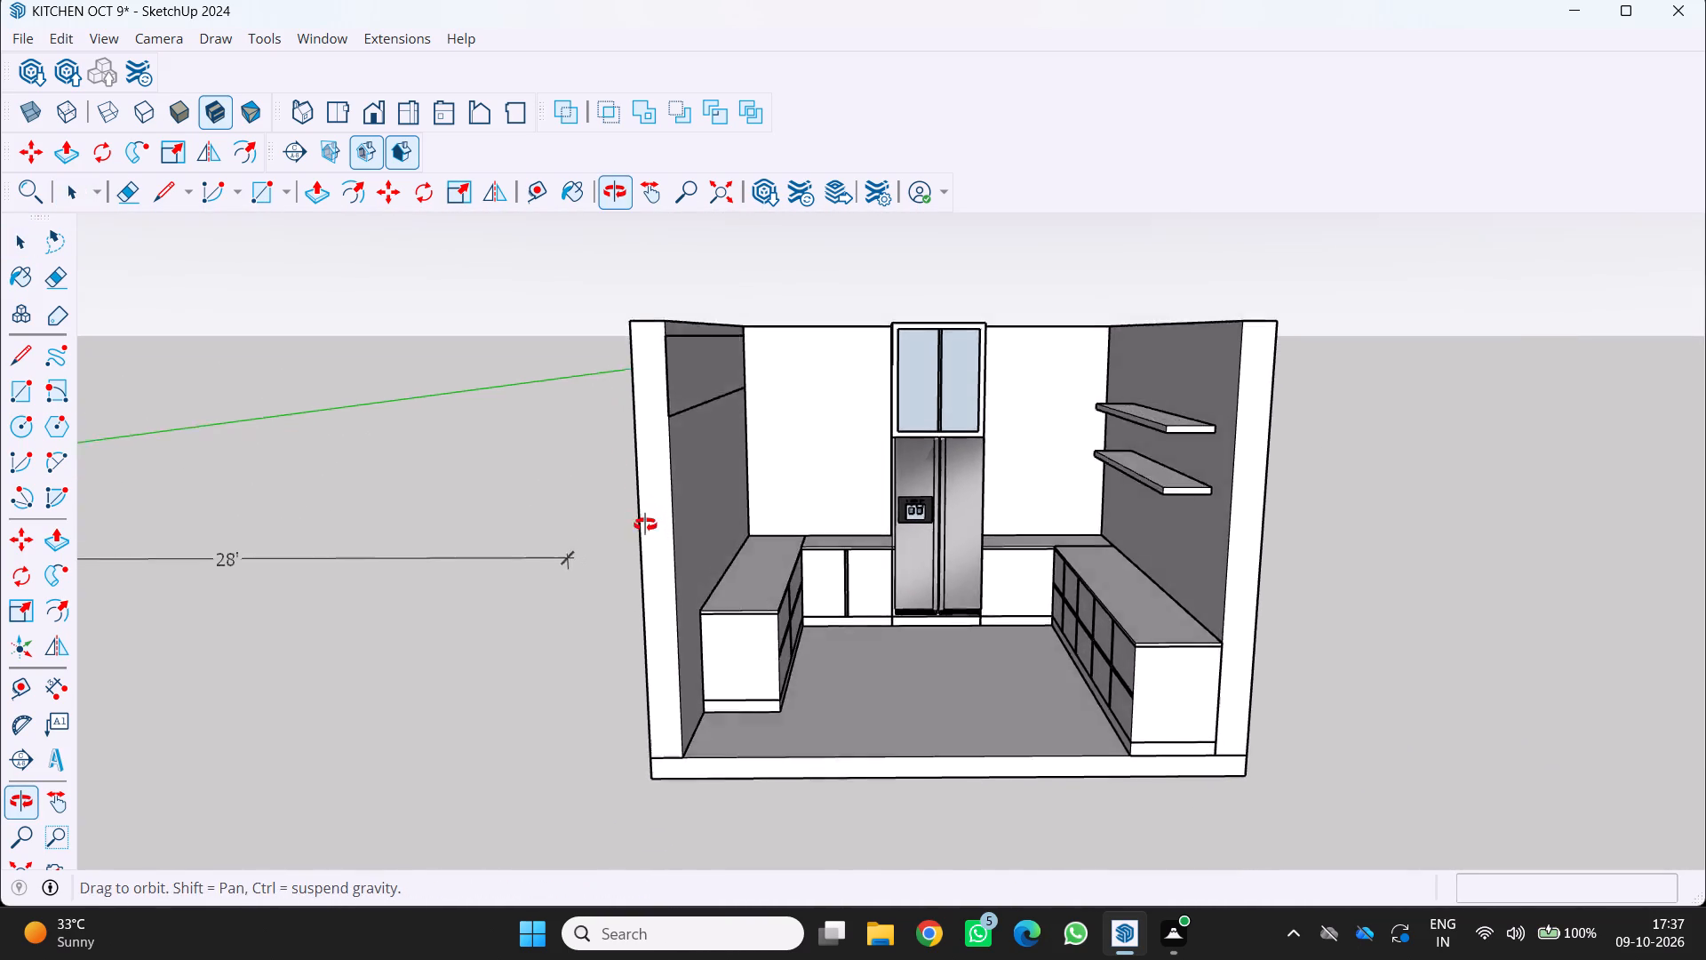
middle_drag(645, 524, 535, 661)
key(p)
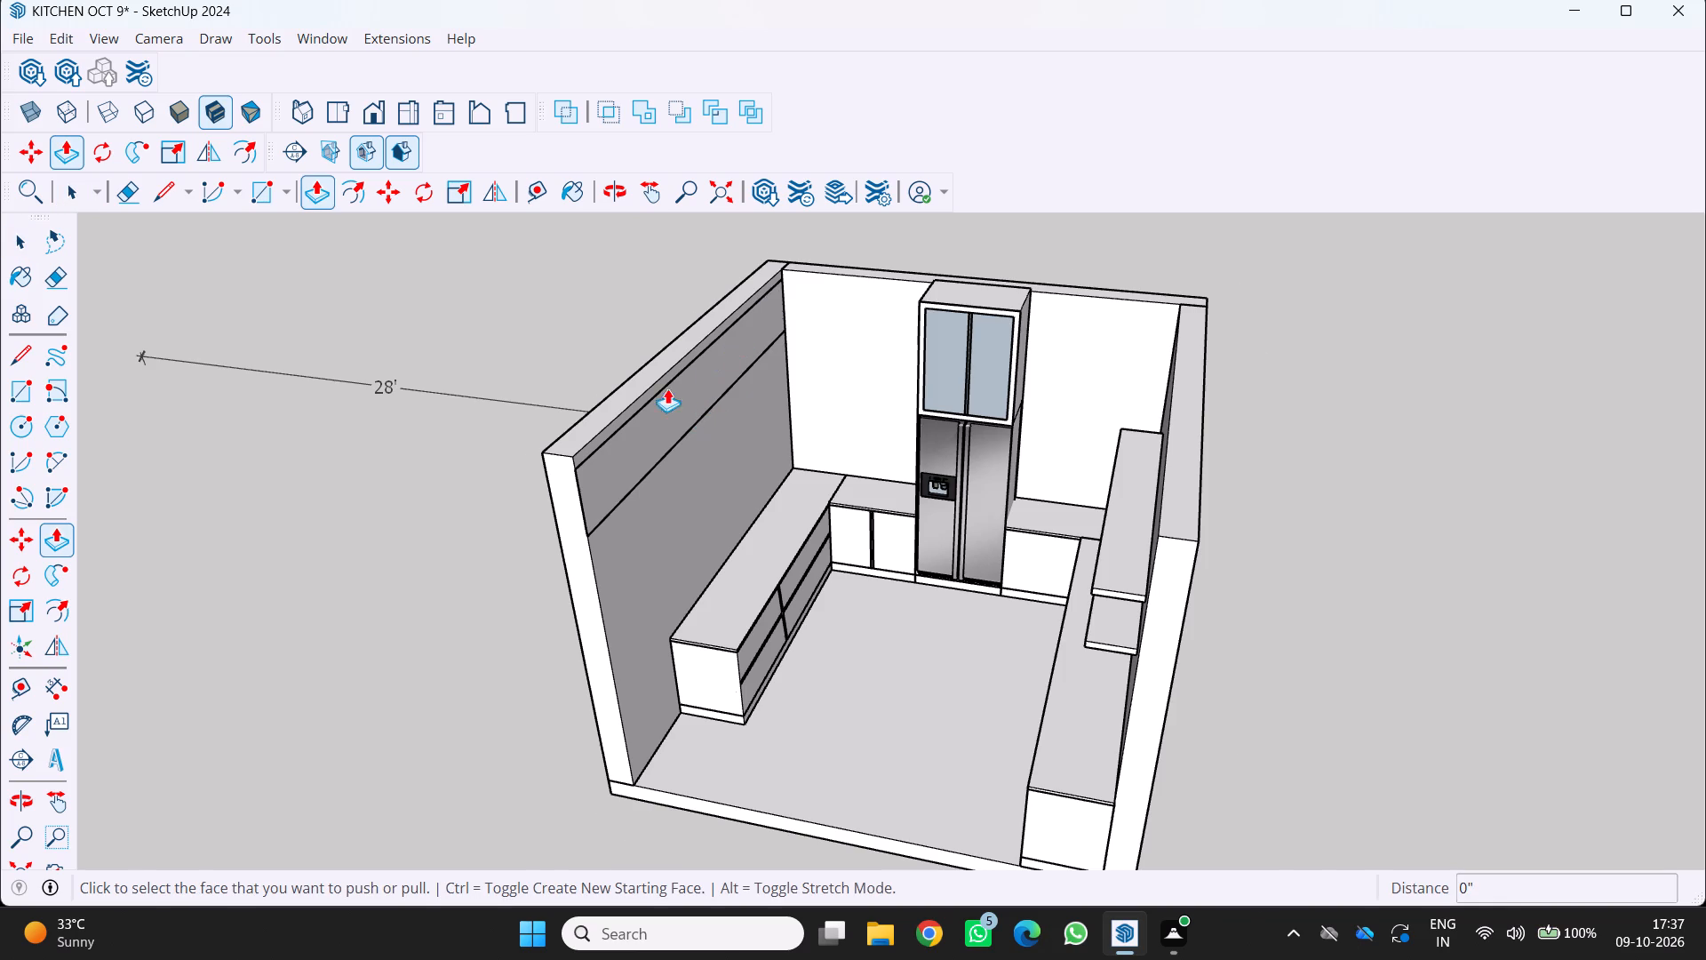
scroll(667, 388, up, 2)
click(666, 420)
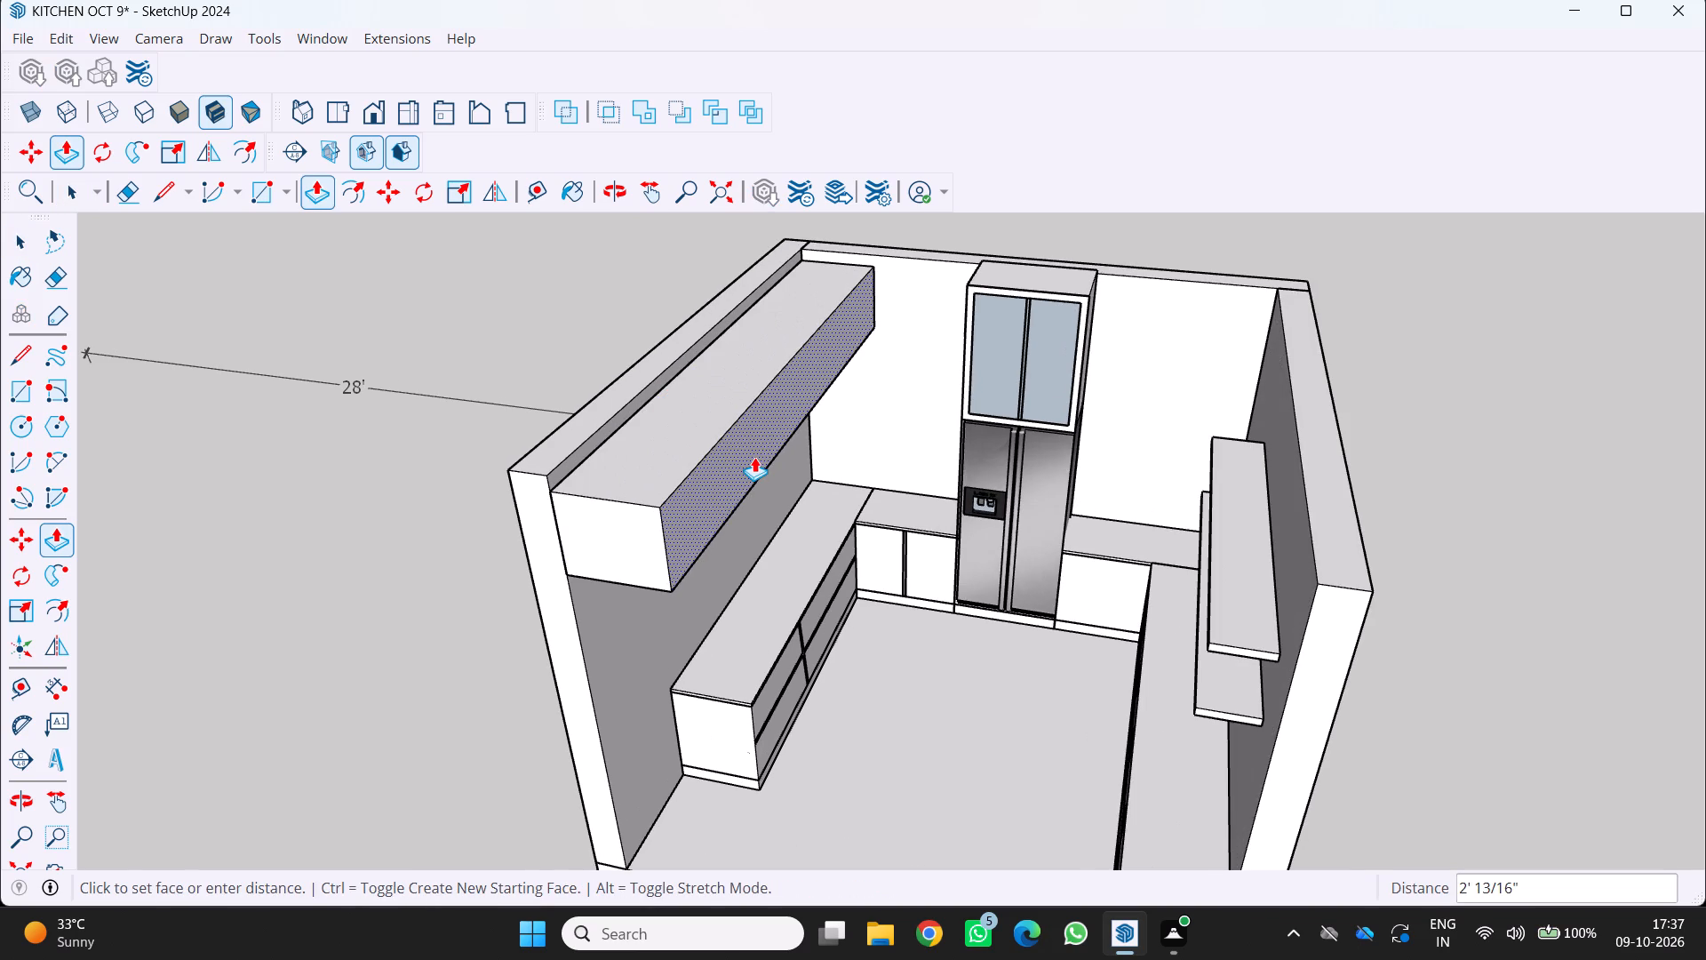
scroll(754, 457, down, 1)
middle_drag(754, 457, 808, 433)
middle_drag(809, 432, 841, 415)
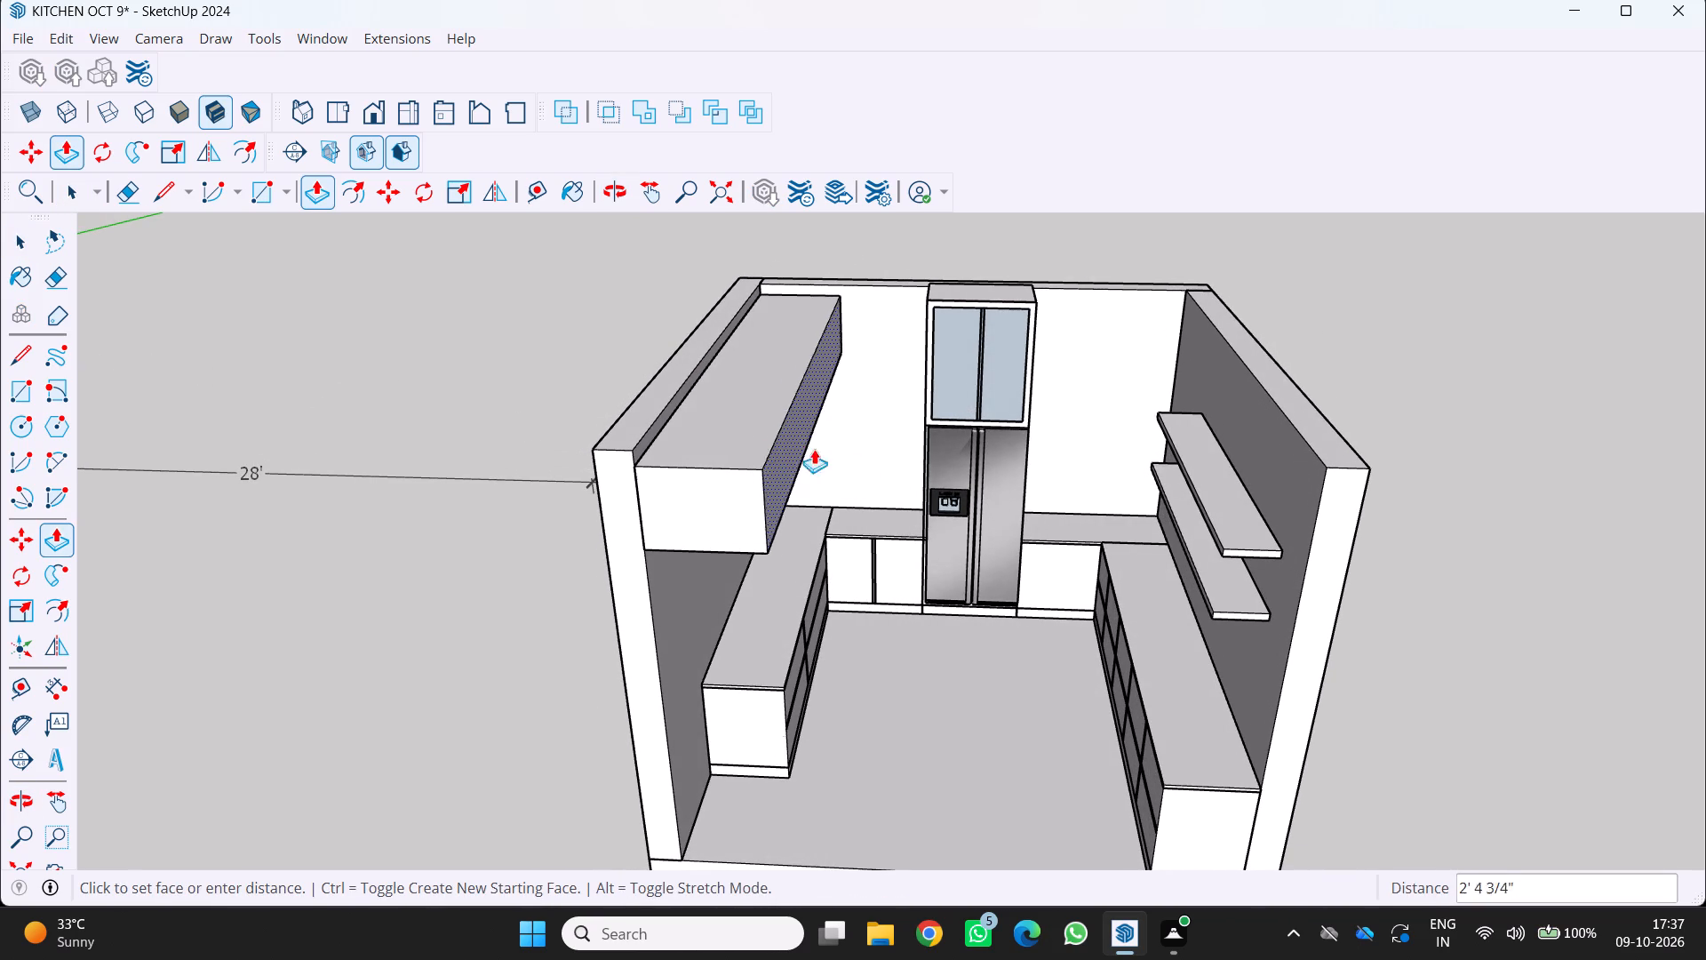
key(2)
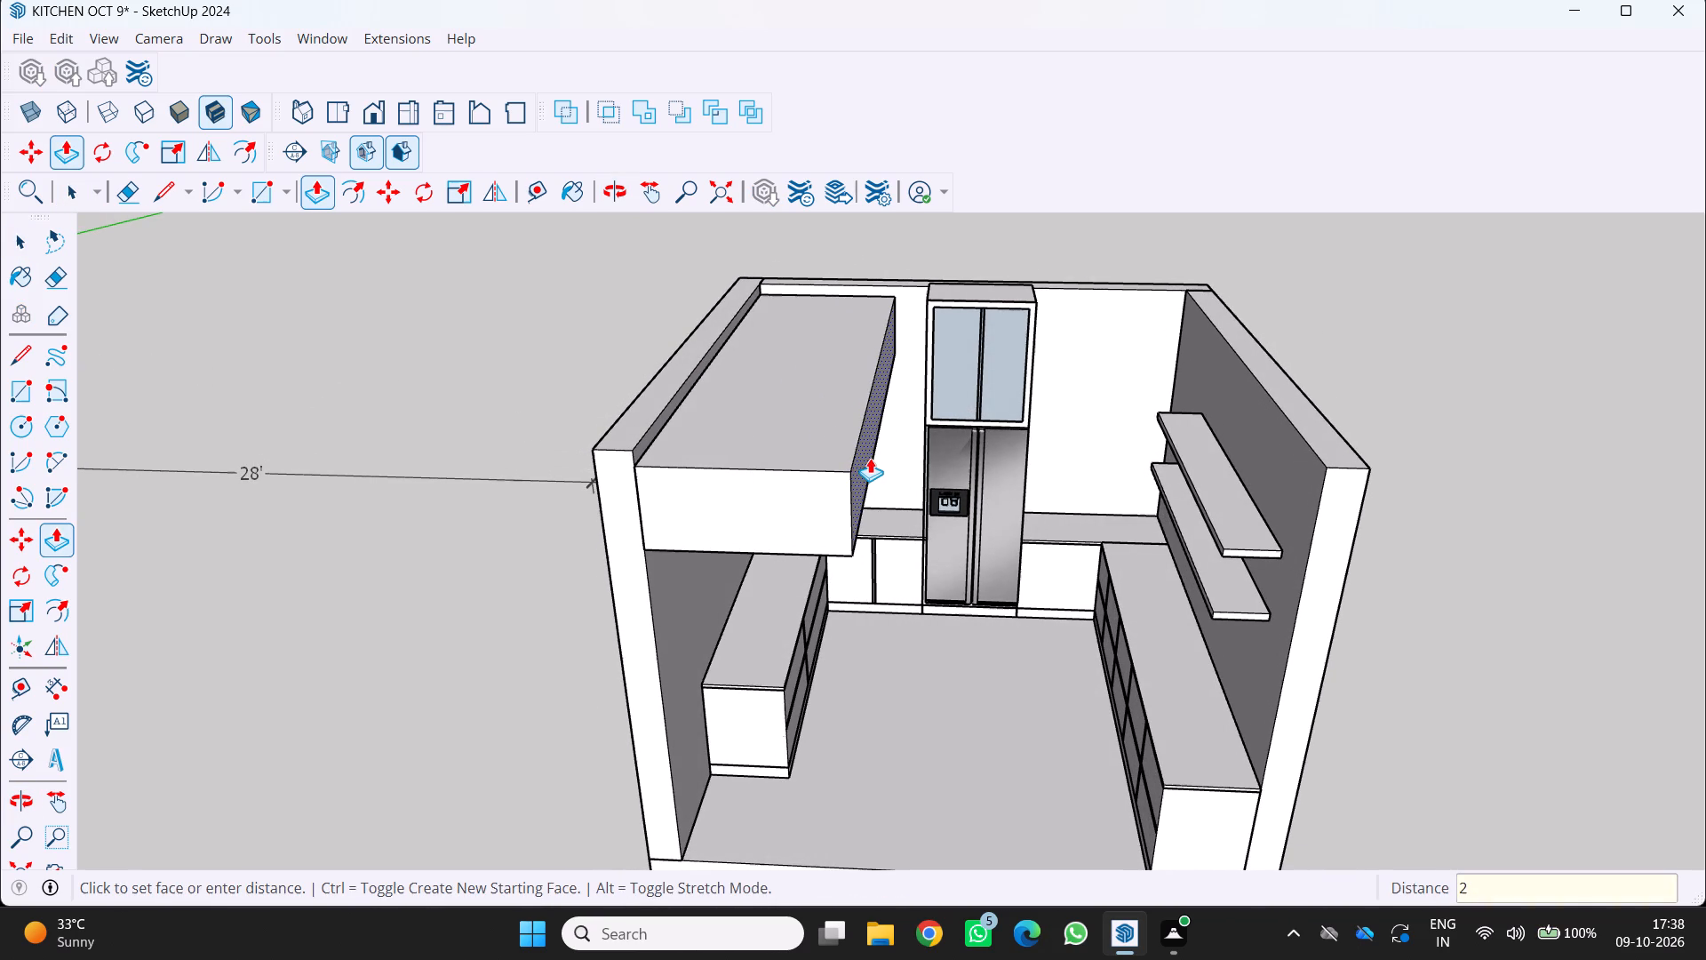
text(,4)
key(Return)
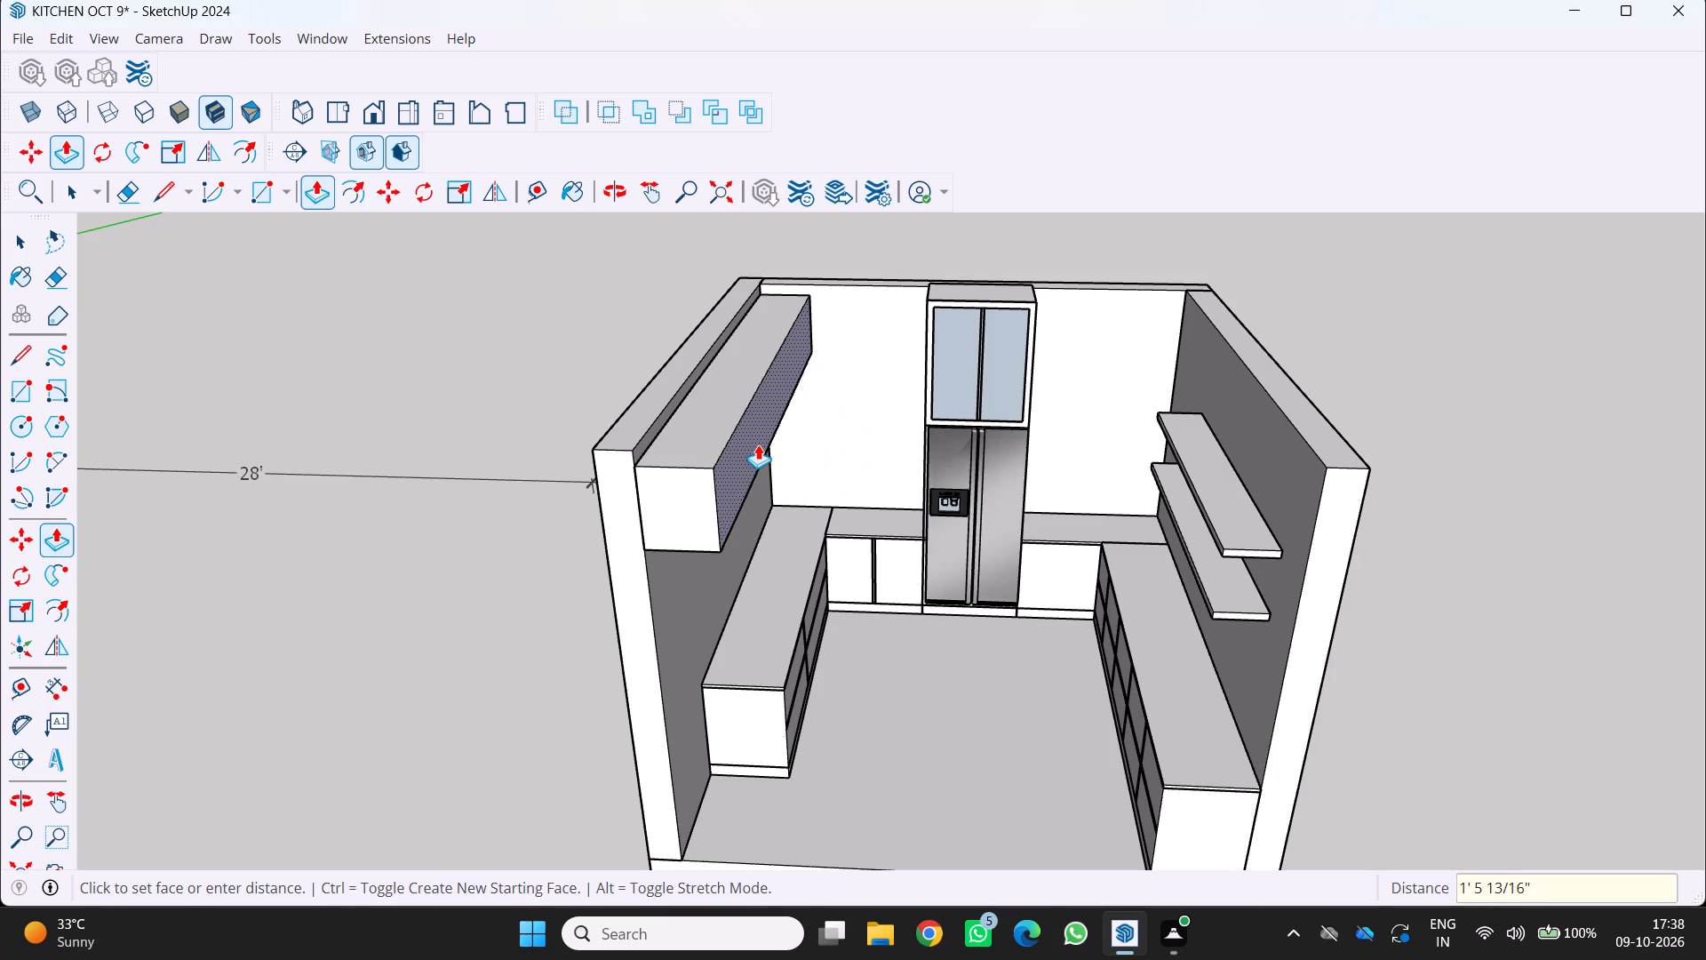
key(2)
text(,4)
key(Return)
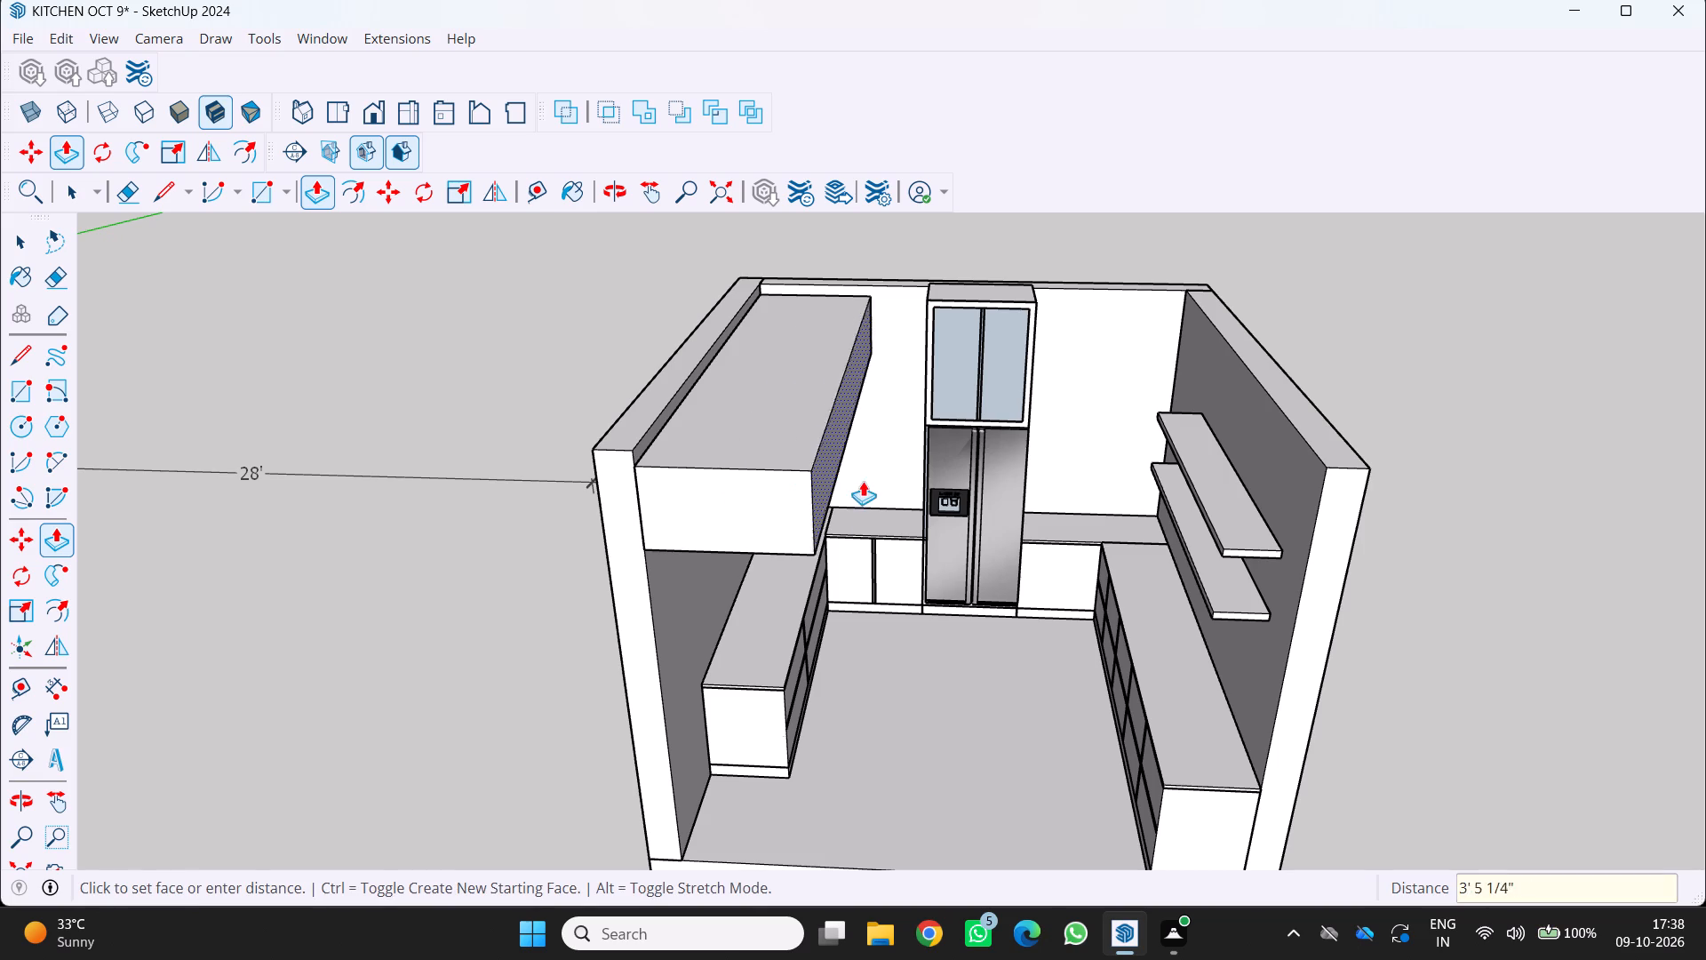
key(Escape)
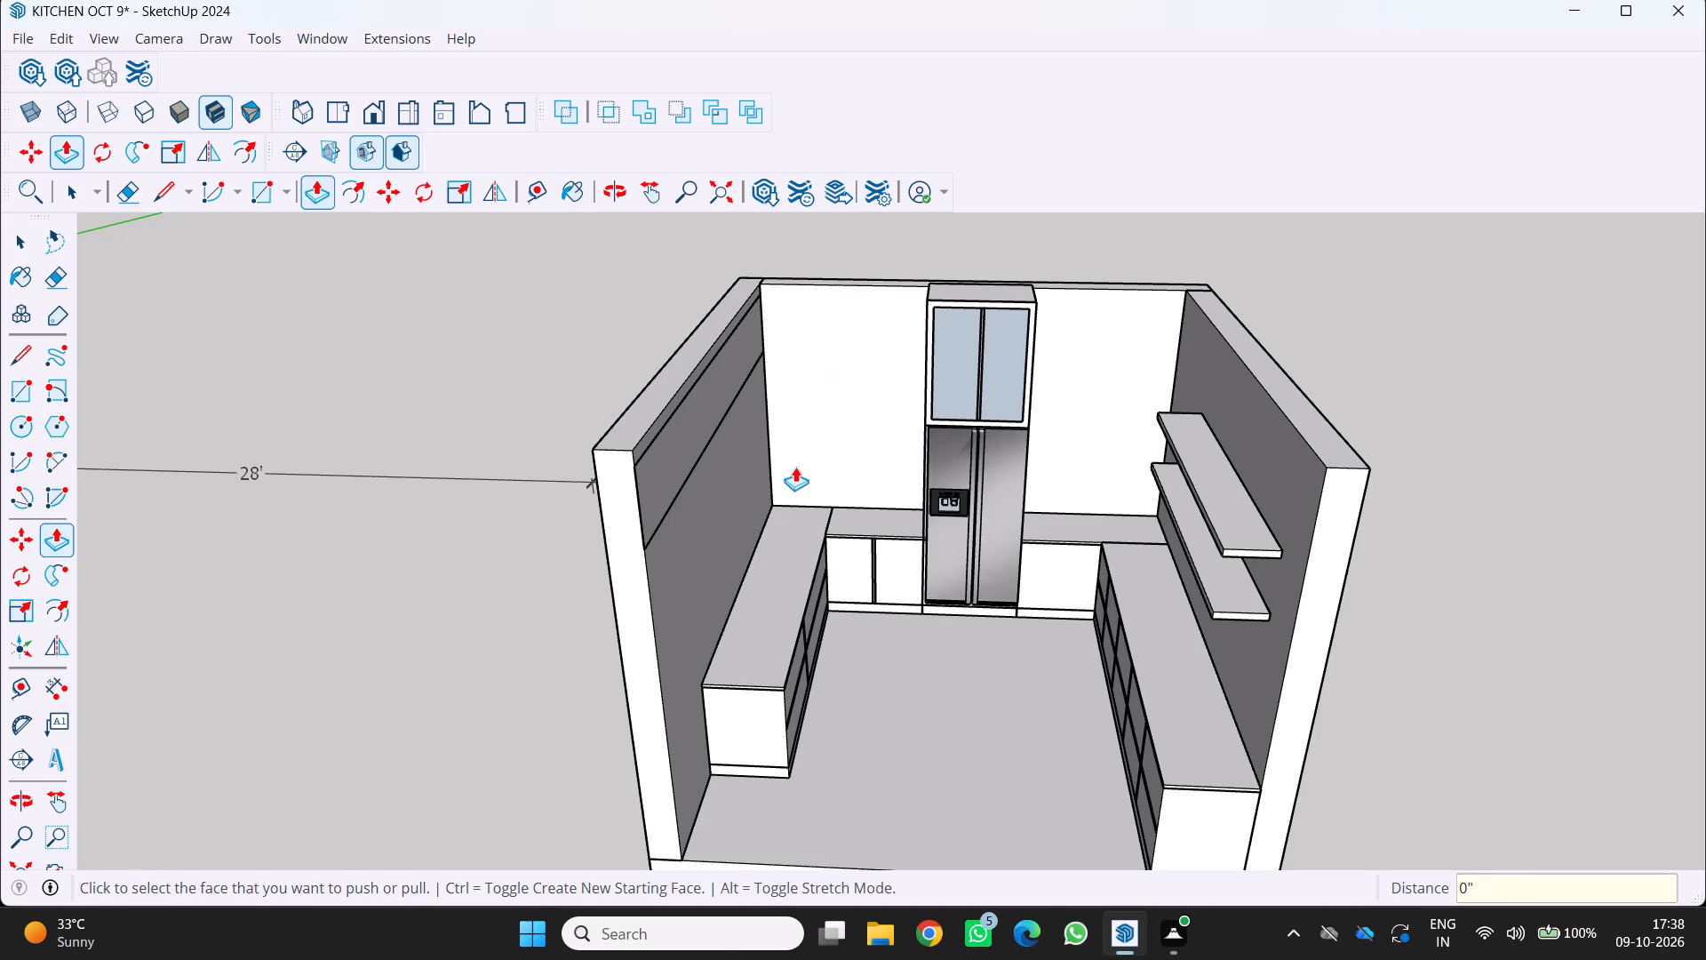
Push/Pull the upper wall band above the shortened drawer counter outward about 2' 4 1/2" into an overhead cabinet block.
click(687, 458)
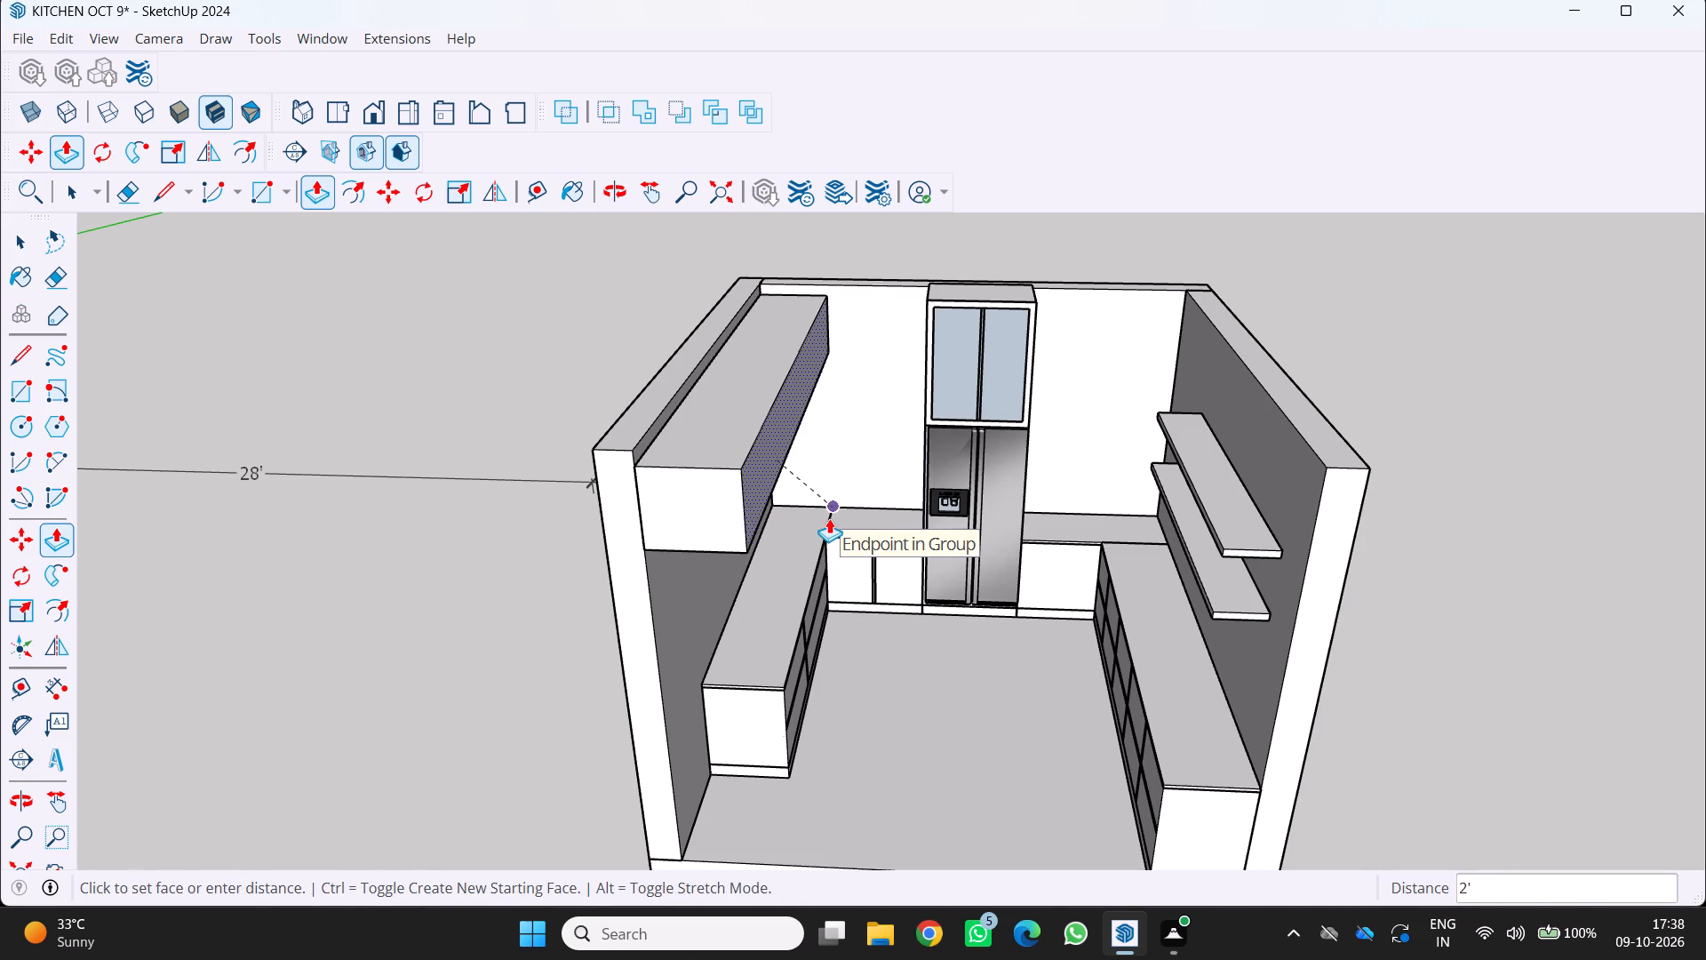
key(2)
text(,4)
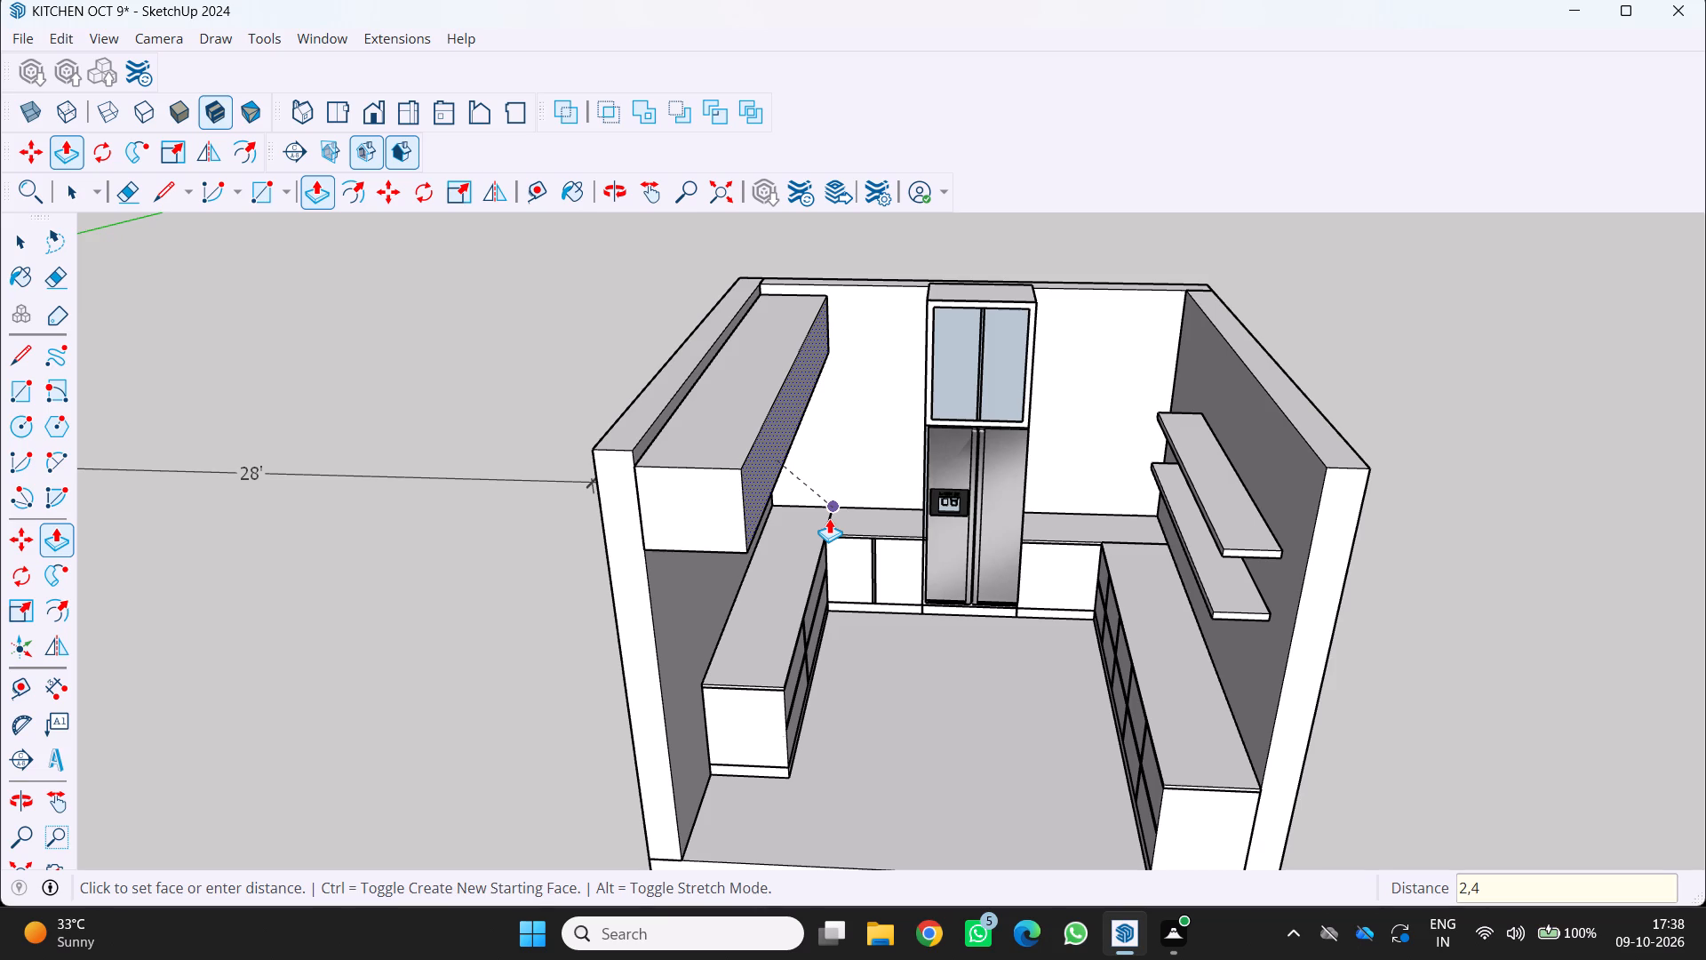
key(Return)
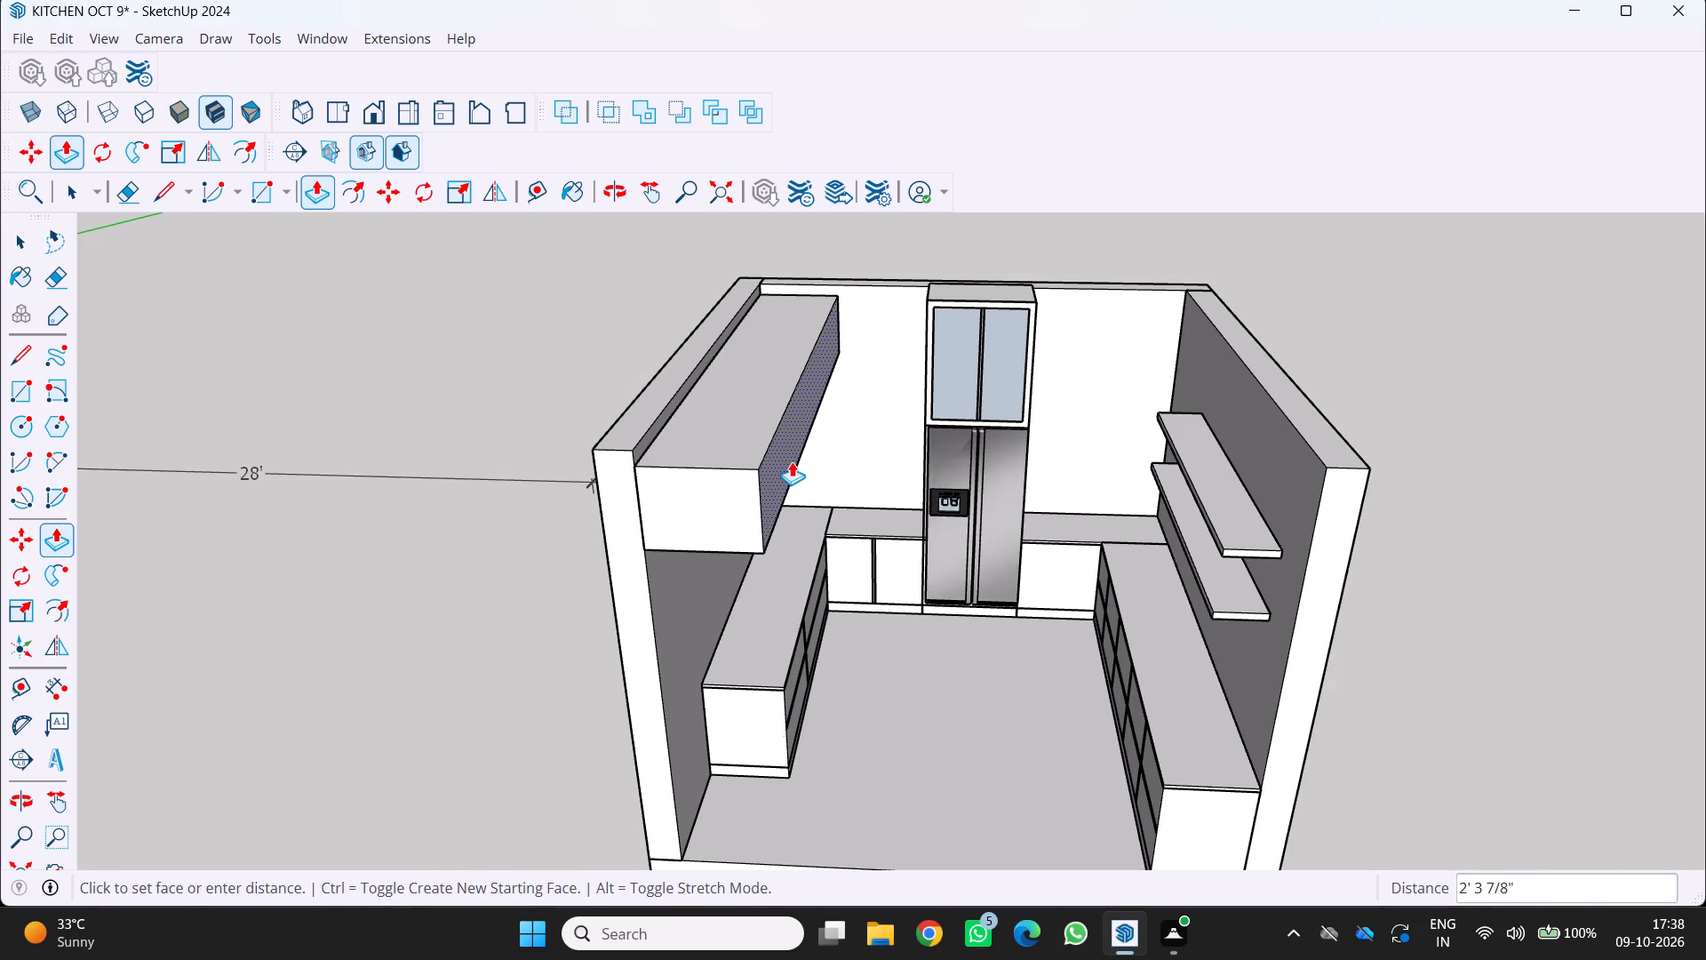
click(793, 461)
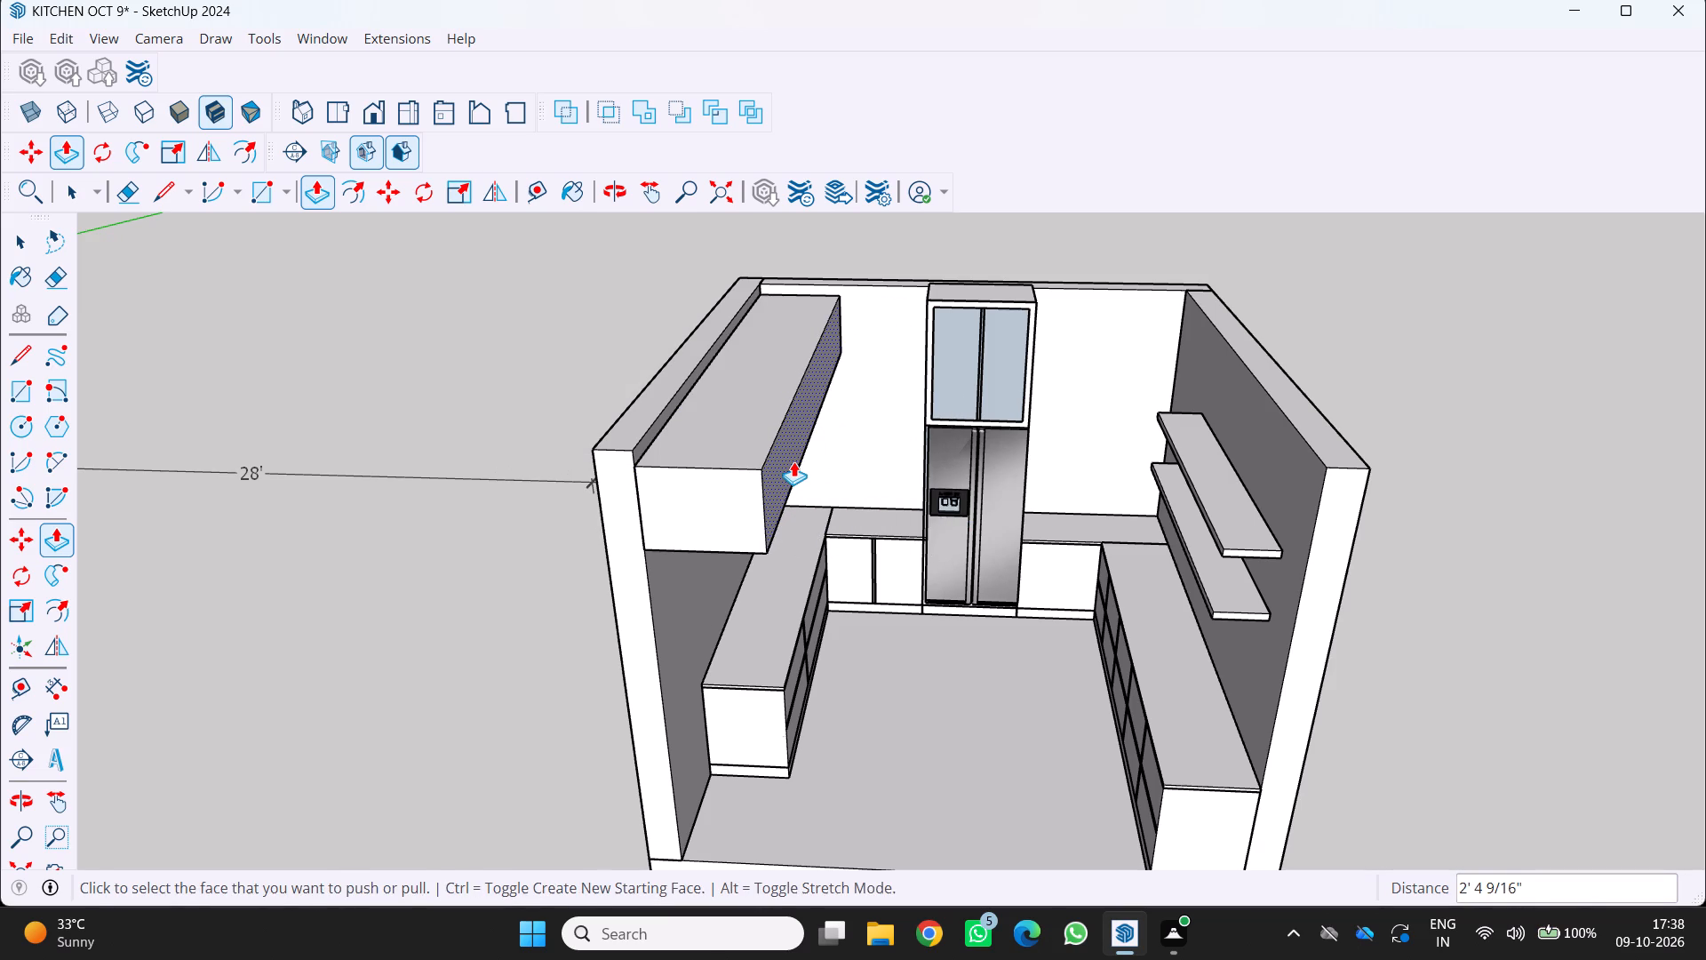
scroll(764, 556, down, 2)
middle_drag(752, 556, 643, 531)
key(space)
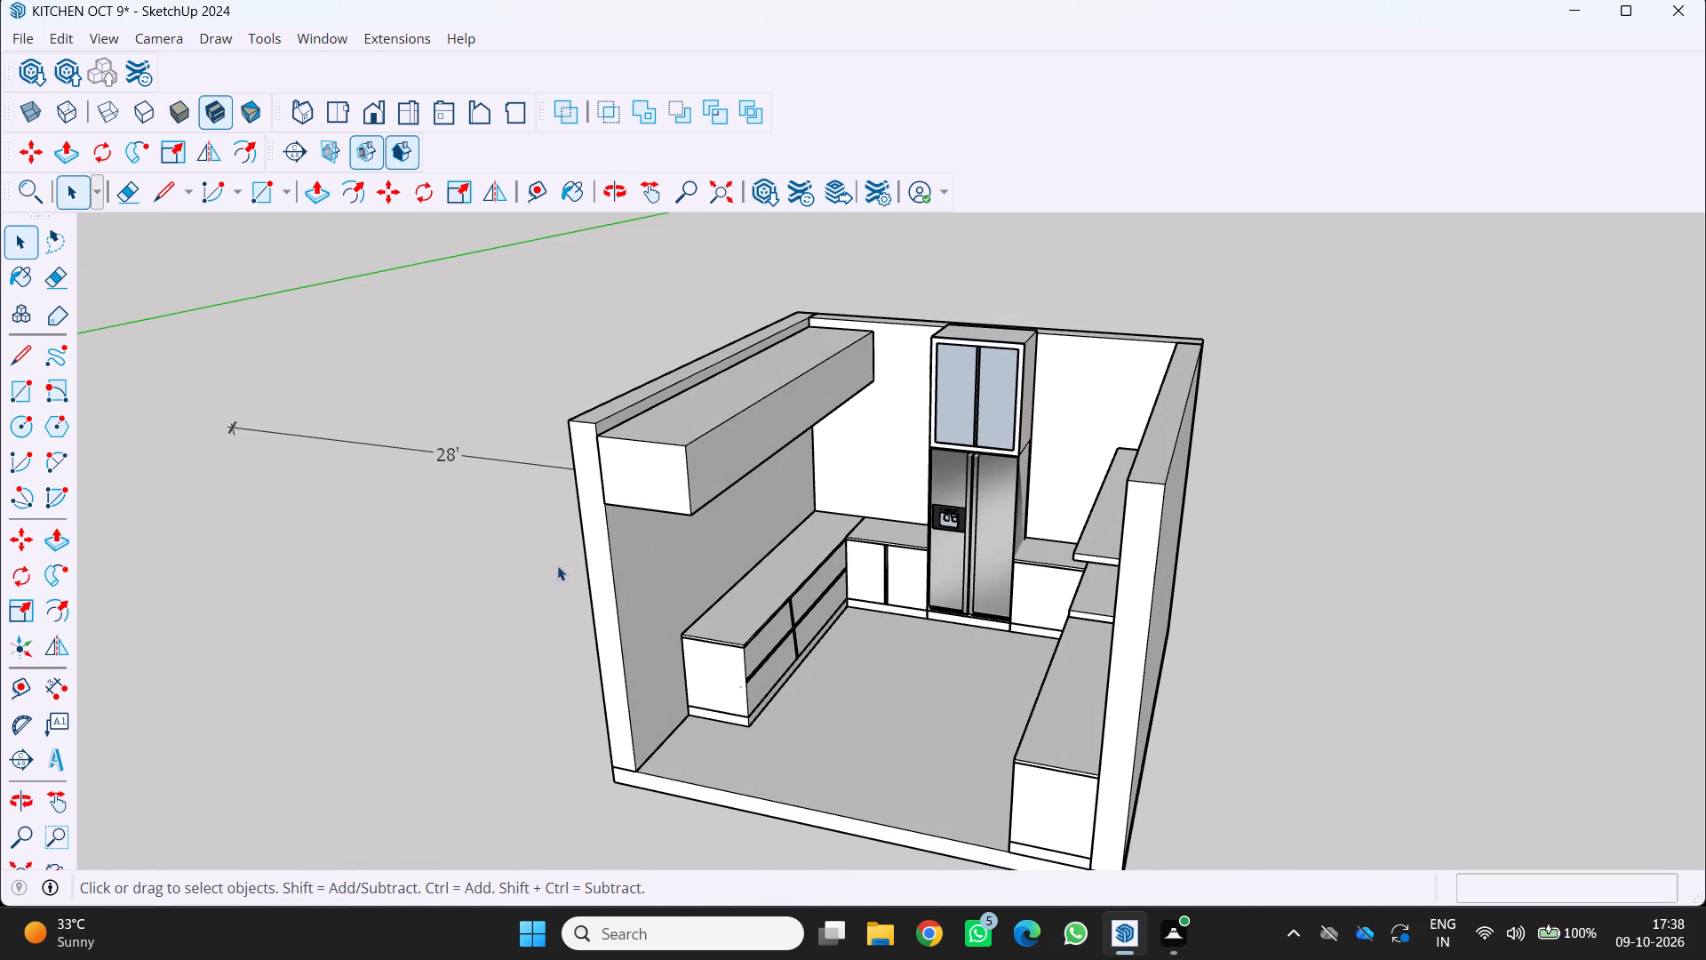
click(507, 566)
click(459, 579)
Move the whole overhead cabinet block up about 3 3/4" so its top edge meets the top of the wall.
middle_drag(518, 595, 504, 523)
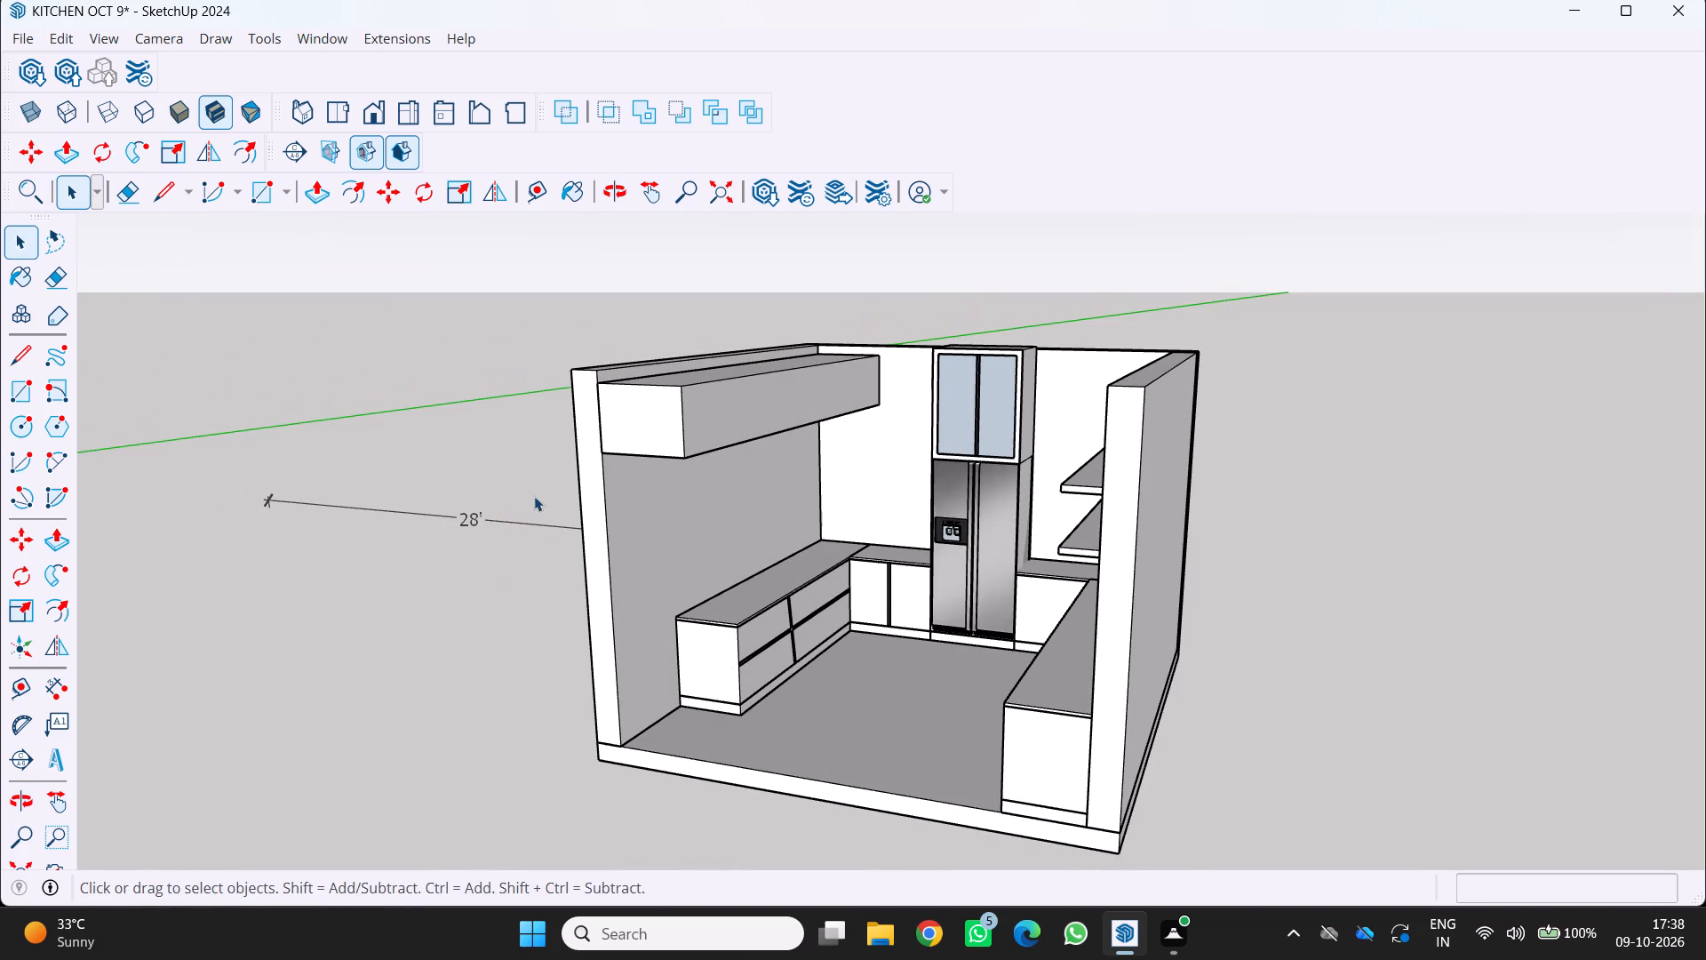
scroll(553, 512, down, 1)
middle_drag(559, 517, 577, 534)
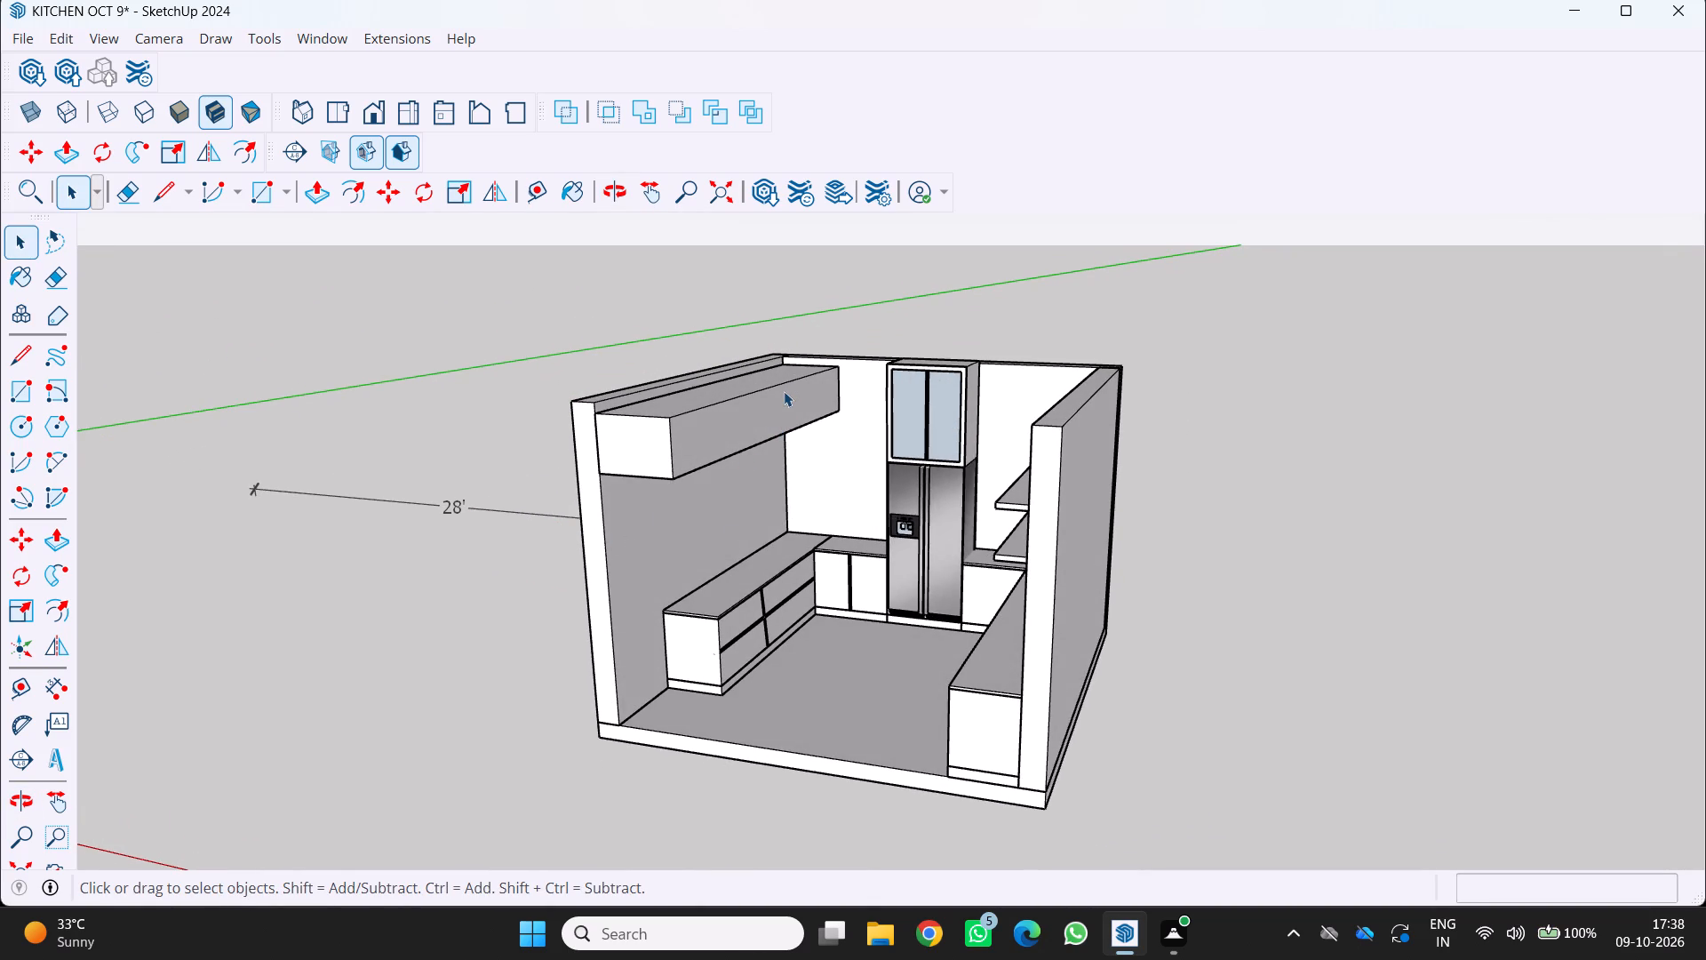
middle_drag(788, 393, 1000, 488)
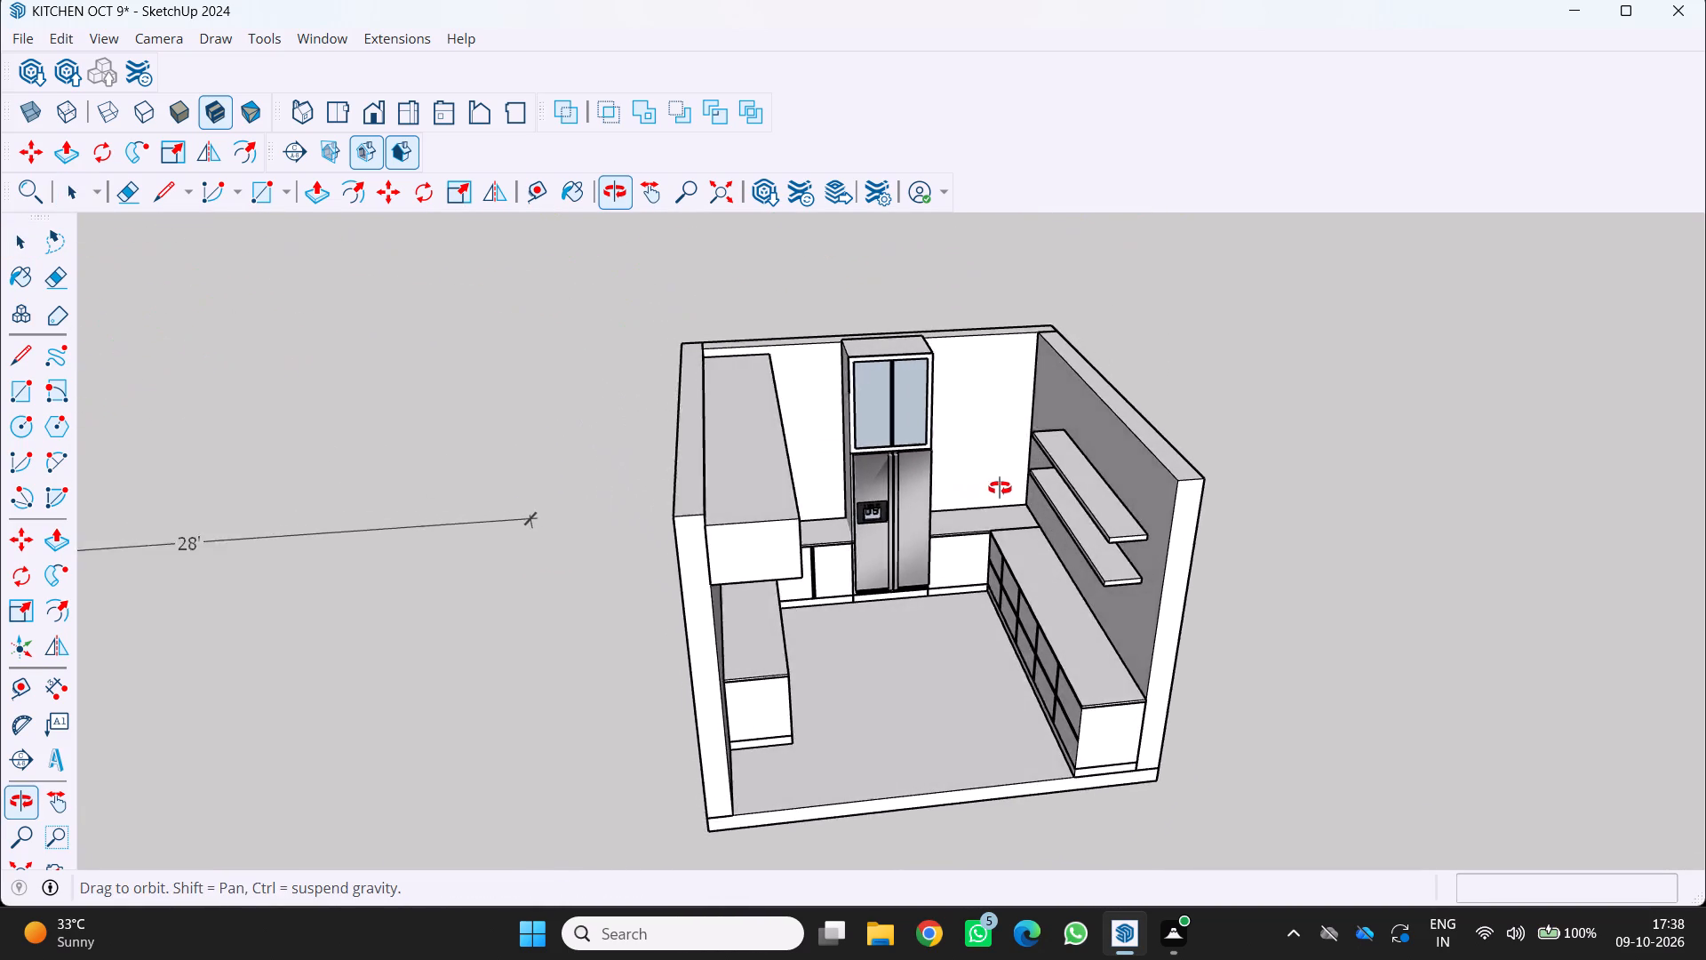
middle_drag(1000, 488, 1047, 490)
scroll(830, 365, up, 1)
scroll(731, 382, up, 1)
middle_drag(731, 382, 649, 347)
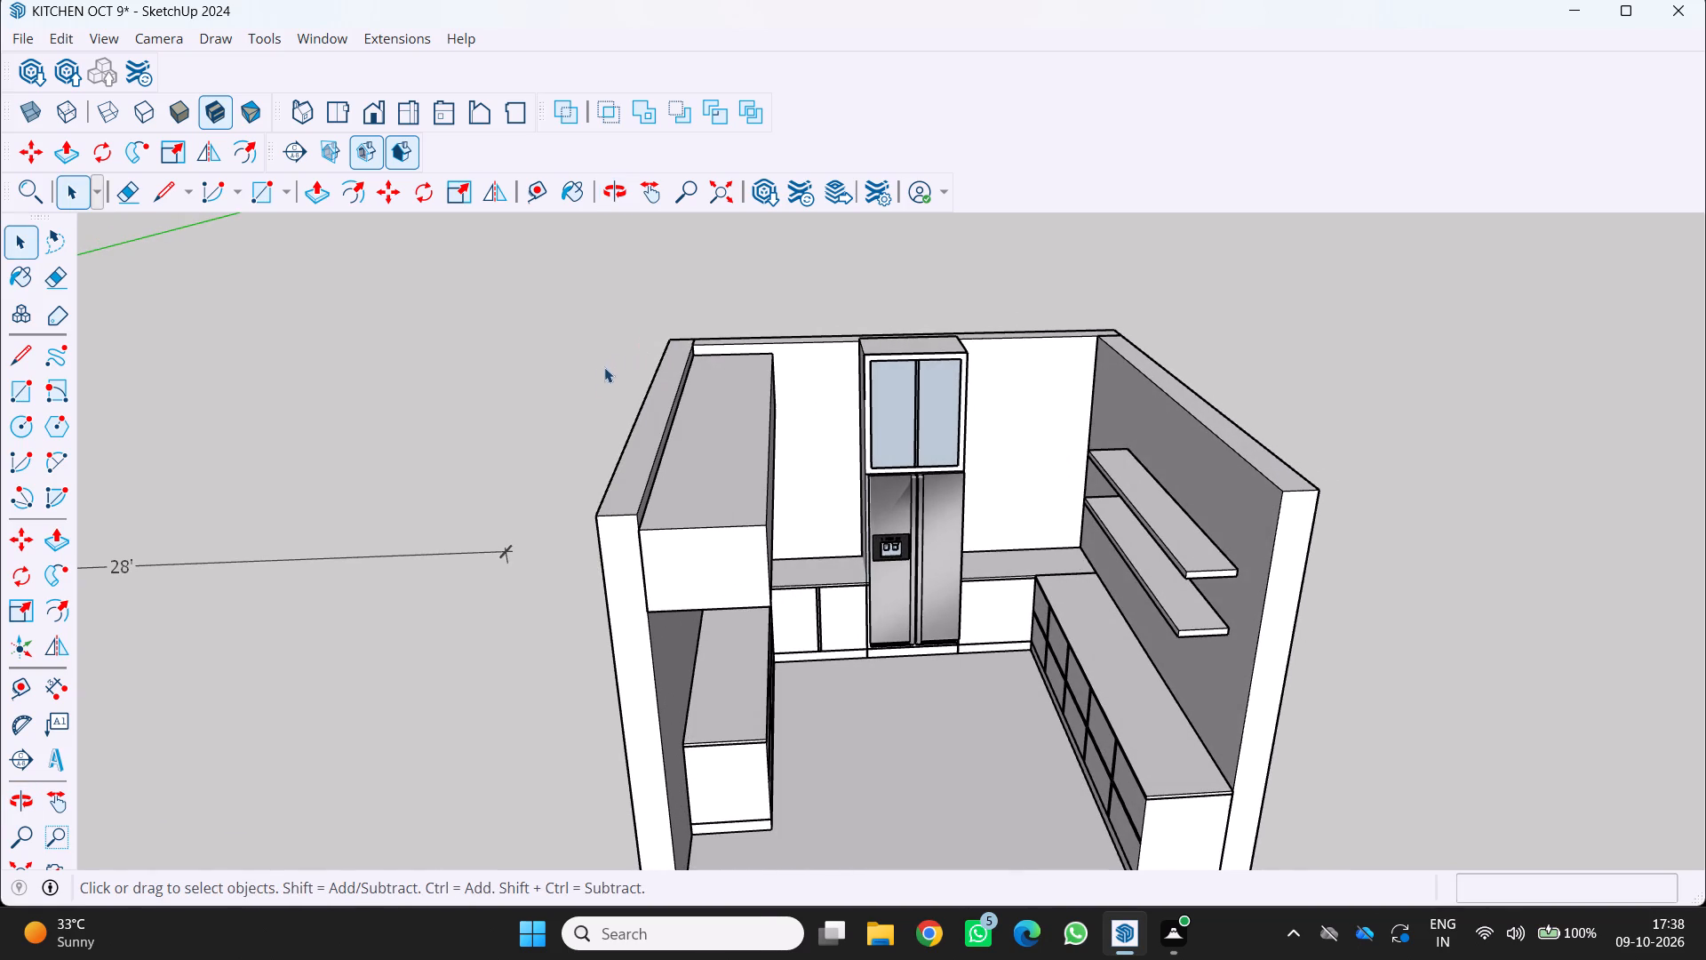
scroll(609, 394, up, 1)
middle_drag(609, 394, 518, 356)
scroll(554, 421, up, 1)
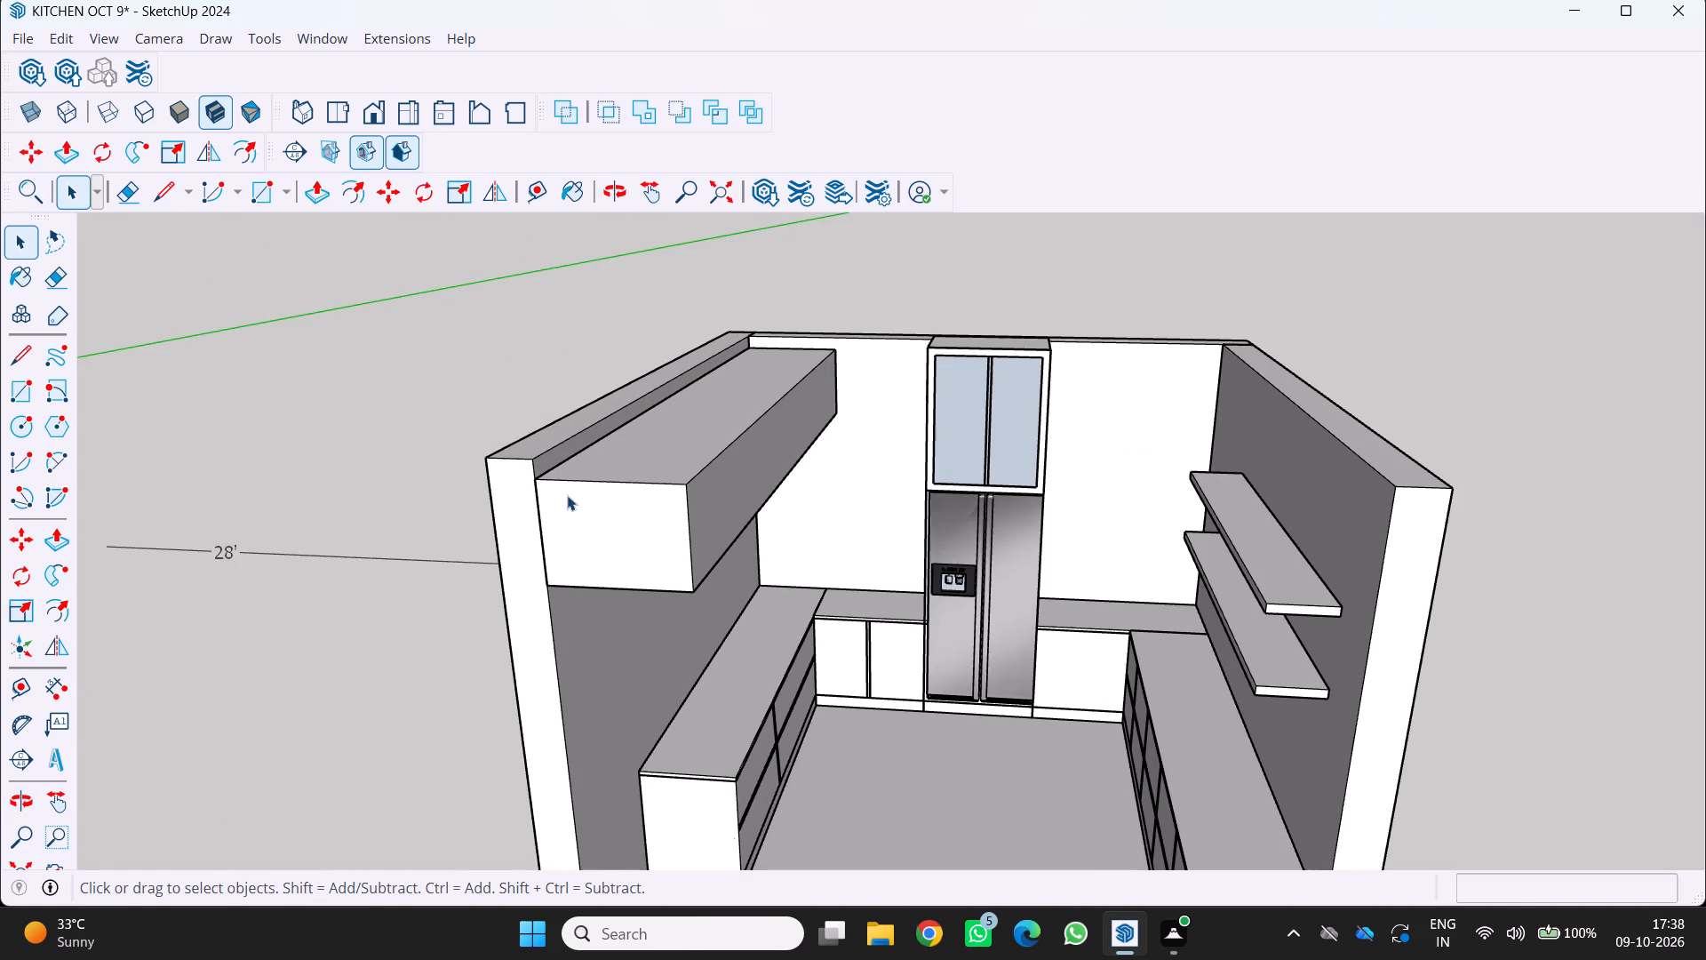
triple_click(638, 474)
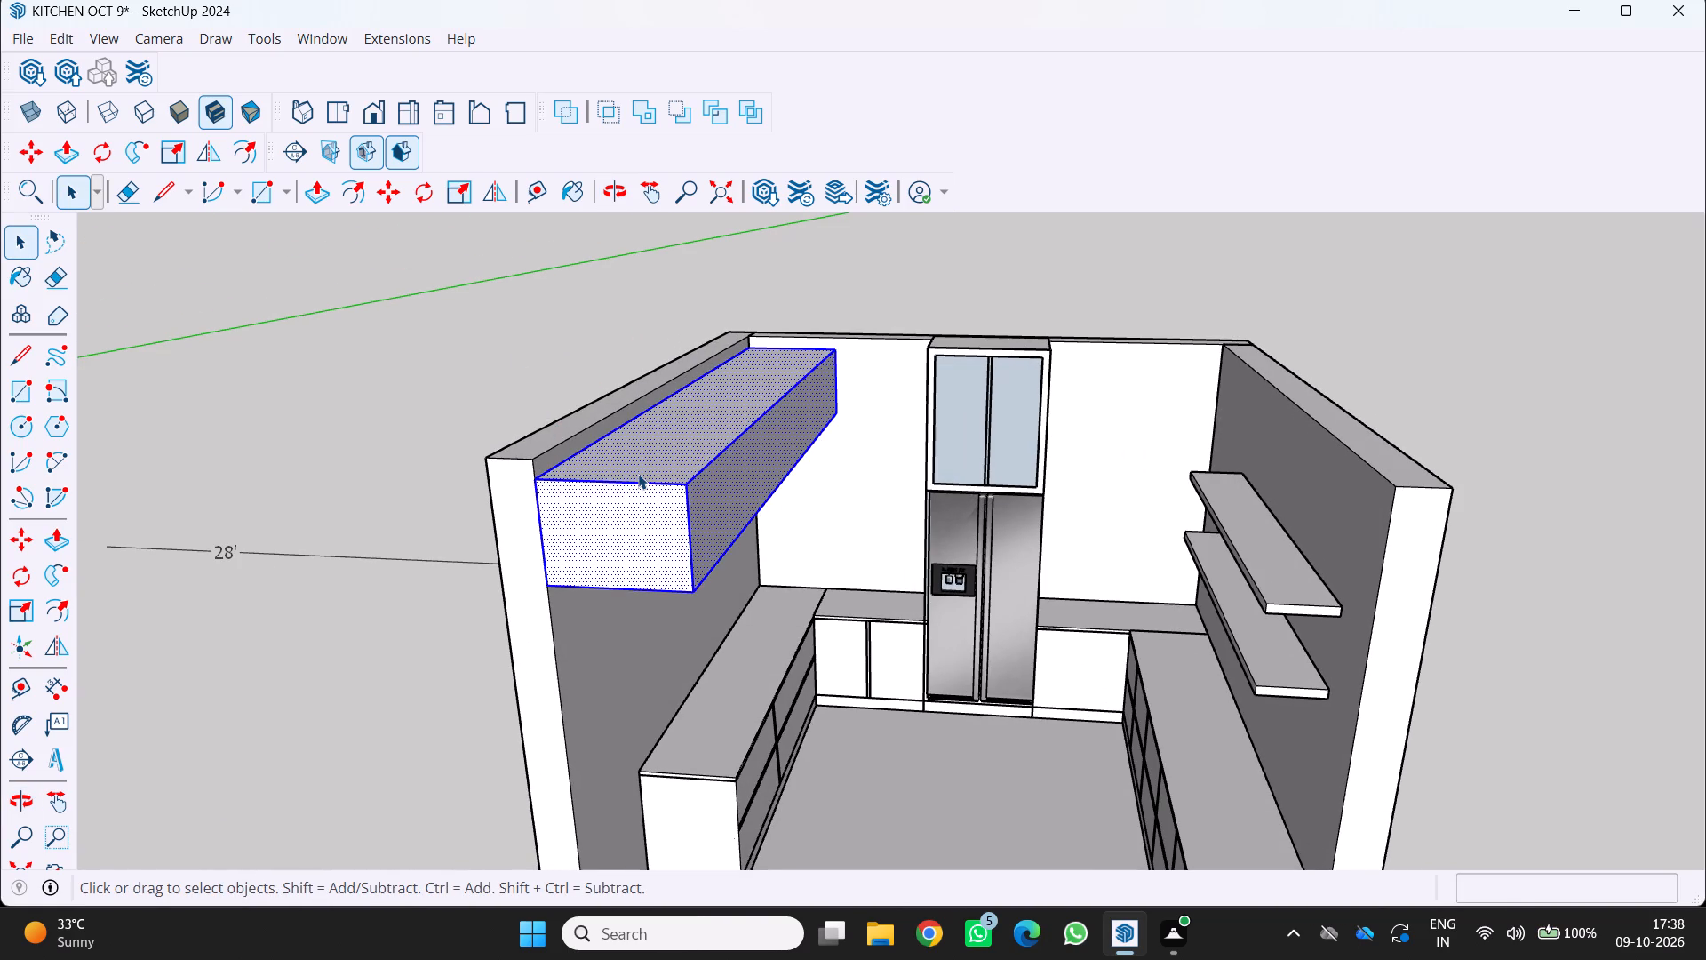
key(m)
scroll(538, 479, up, 7)
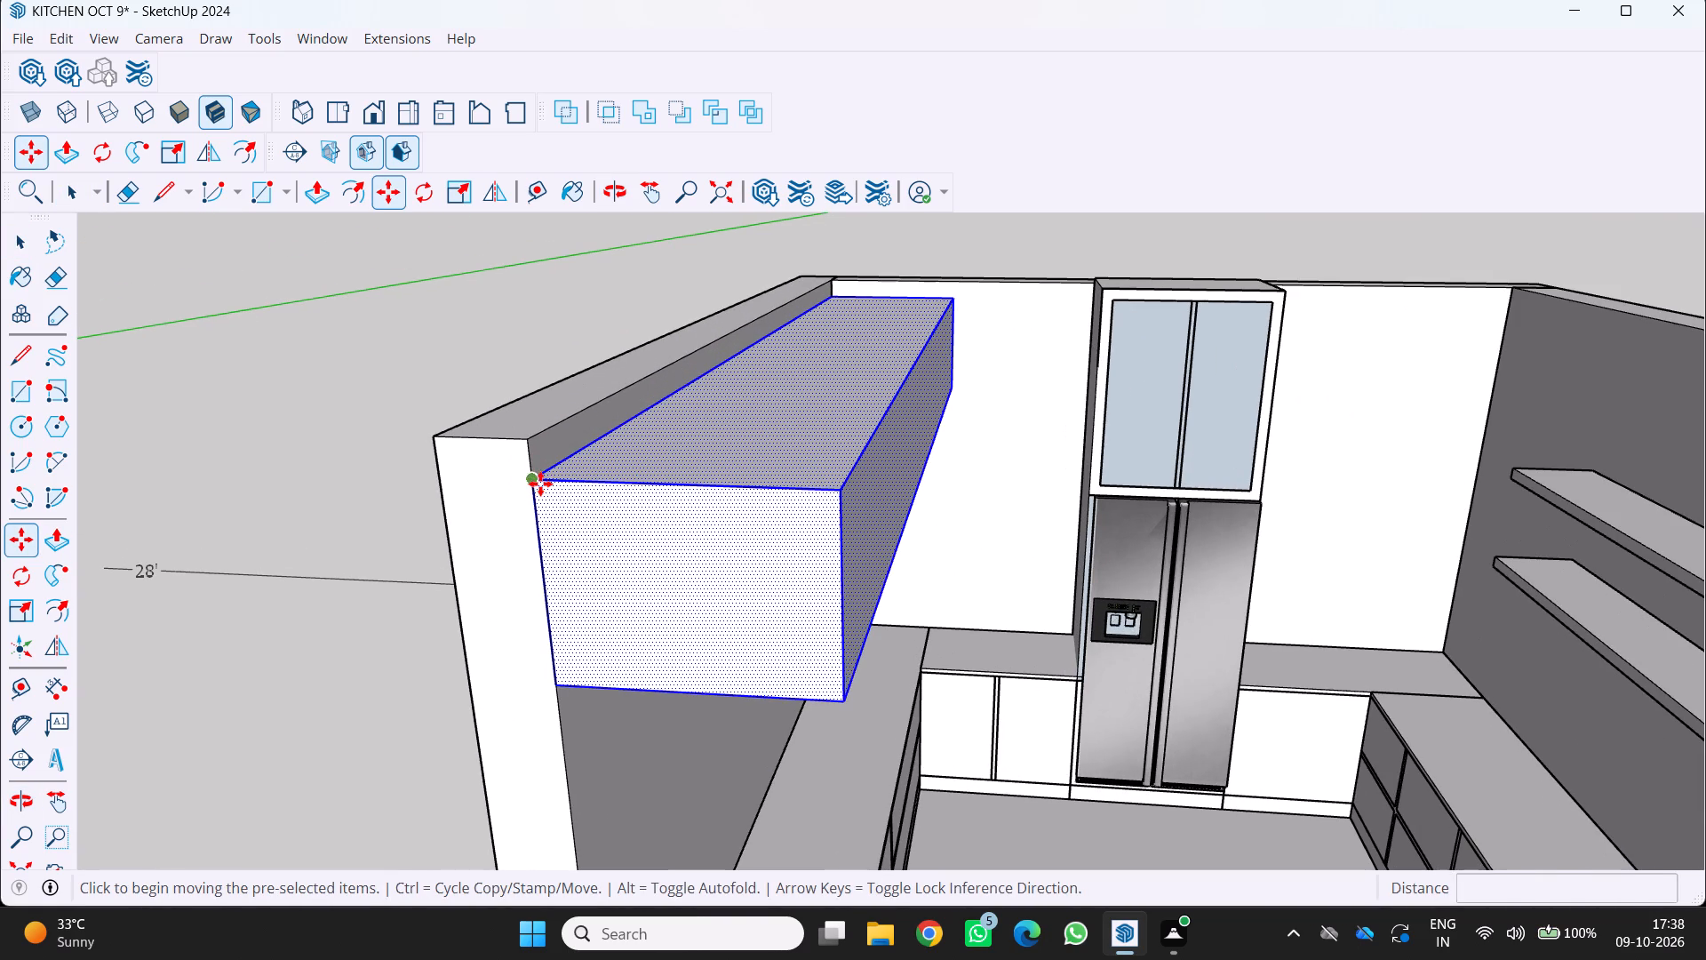
click(534, 479)
click(520, 441)
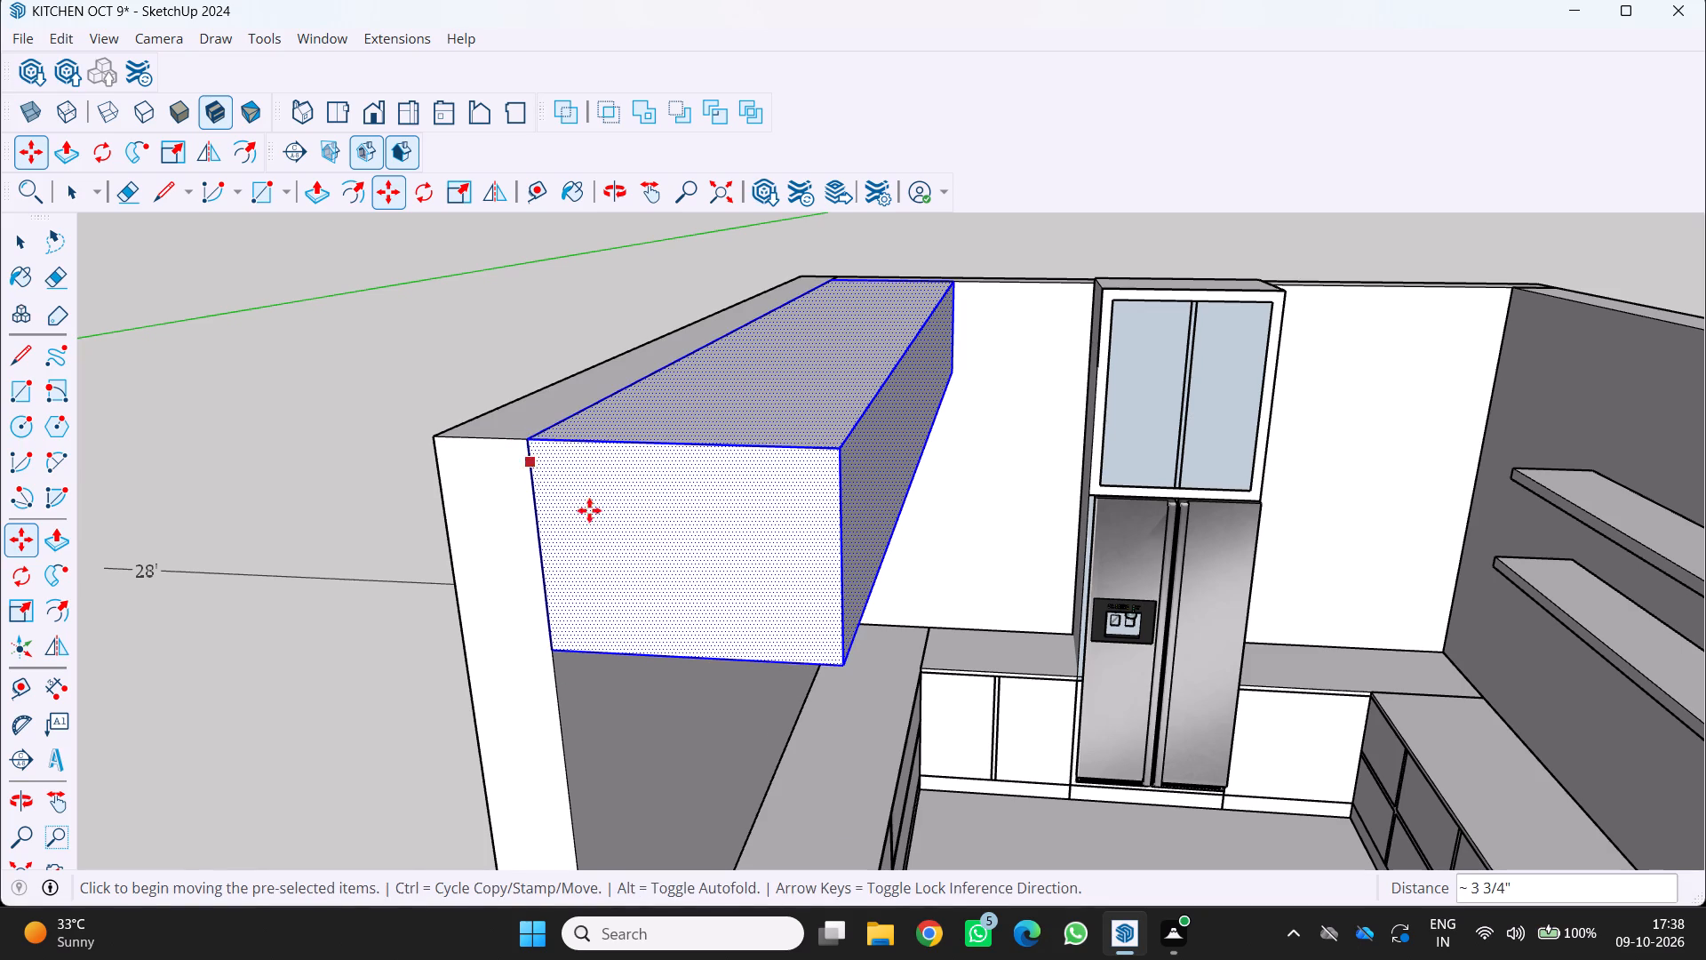
Make the selected overhead cabinet block a group.
scroll(672, 535, down, 4)
middle_drag(658, 531, 554, 519)
scroll(904, 412, up, 1)
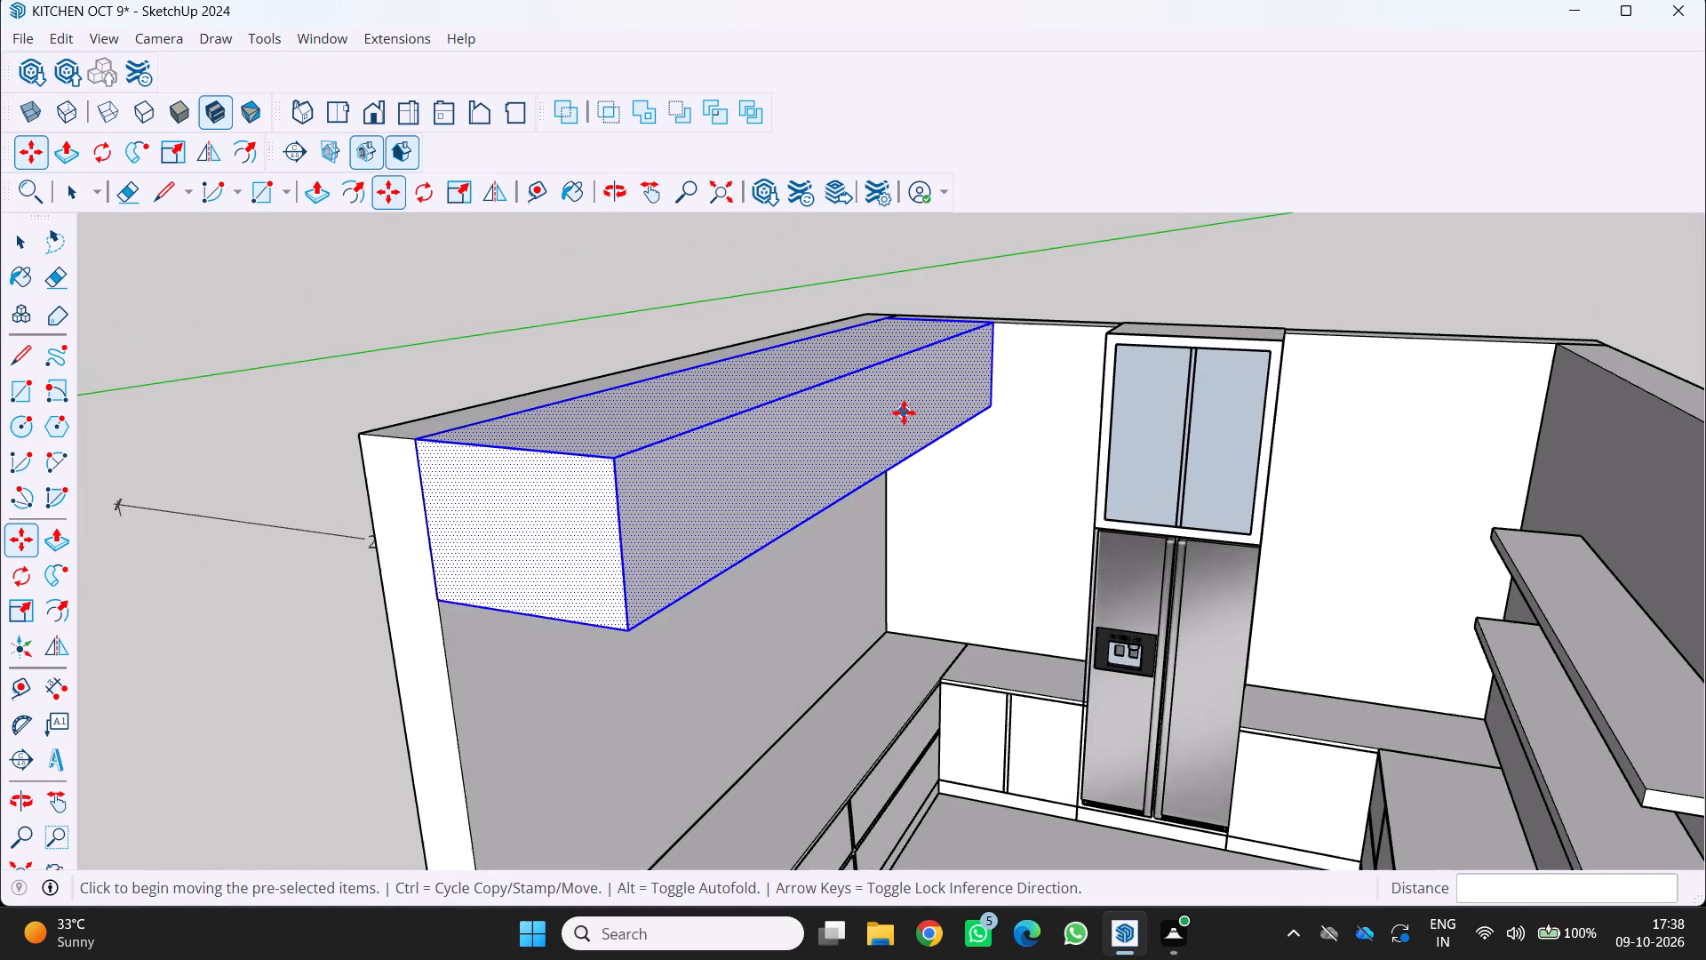
scroll(916, 400, up, 3)
middle_drag(927, 401, 988, 467)
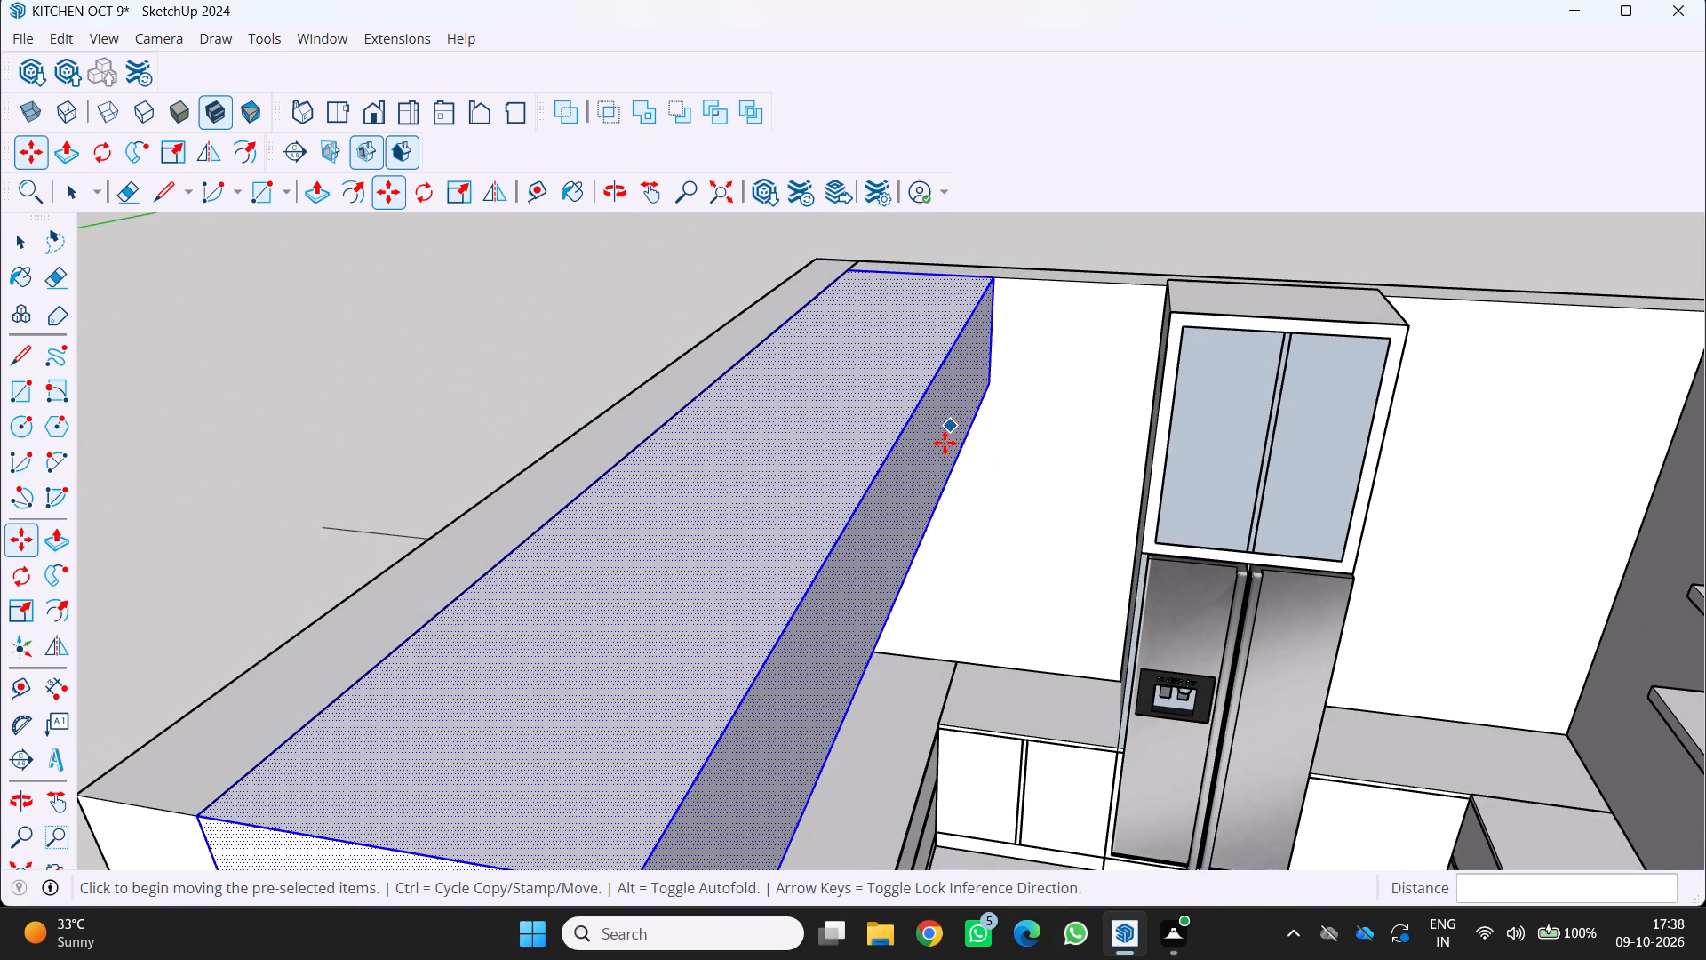
key(space)
right_click(799, 518)
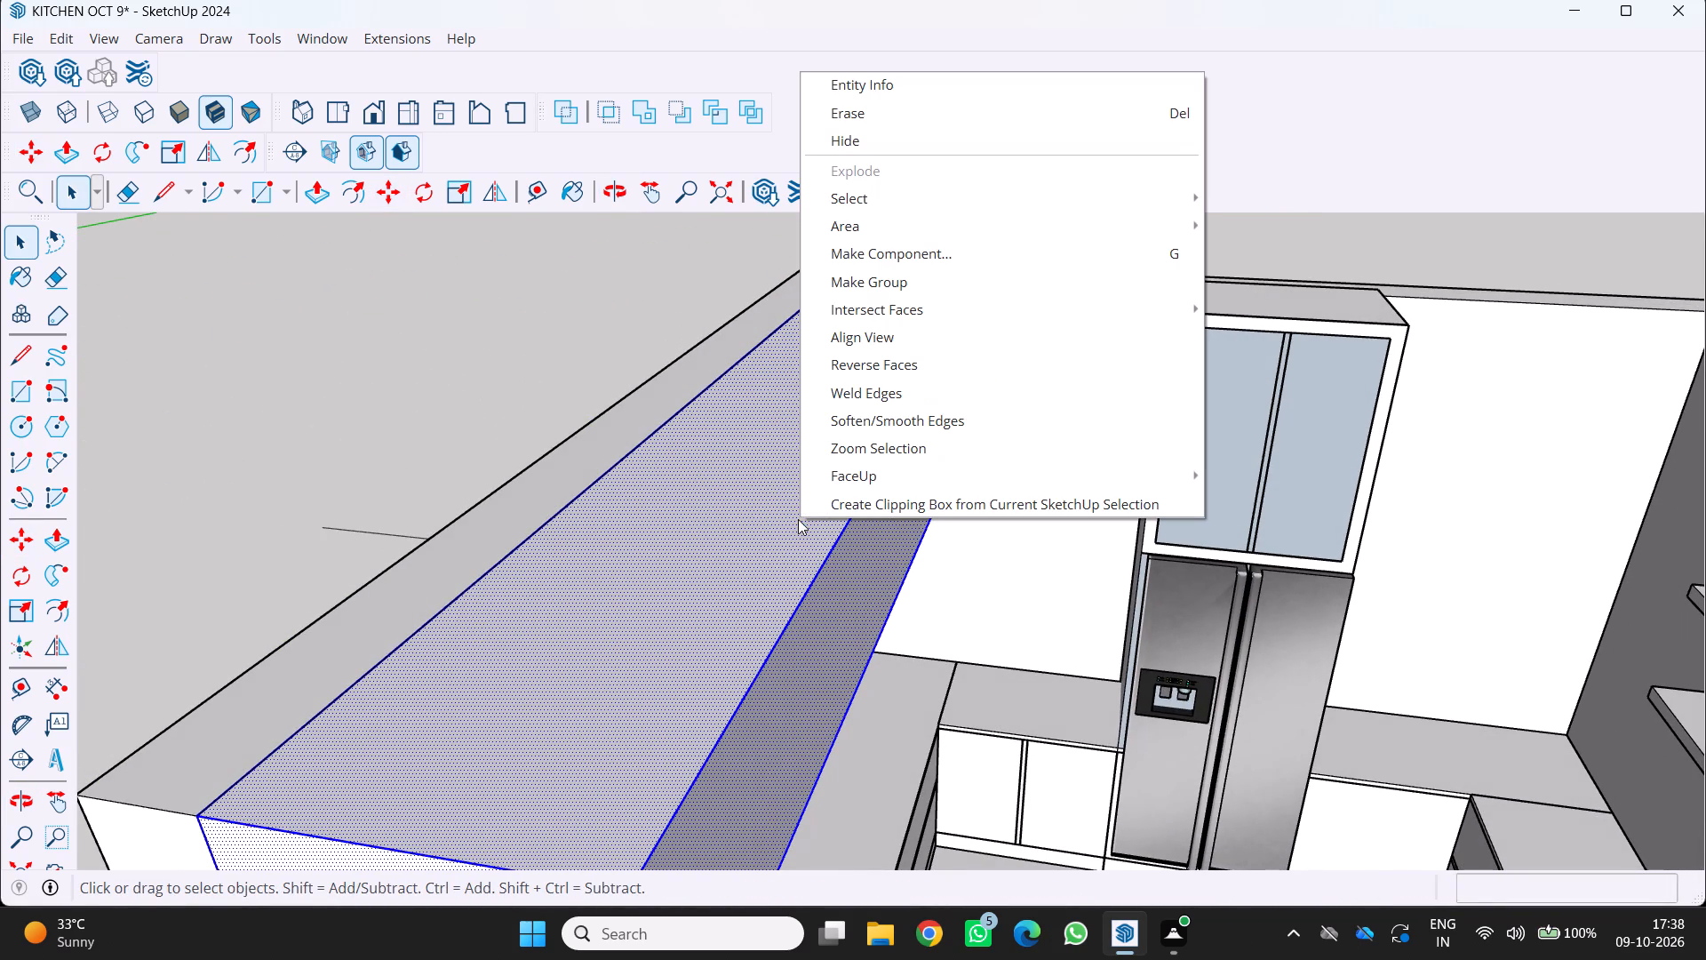
click(881, 269)
Examine the grouped overhead cabinet and the wall space between its inner end and the fridge cabinet.
scroll(737, 396, down, 1)
middle_drag(729, 398, 616, 355)
middle_click(616, 355)
scroll(616, 355, down, 2)
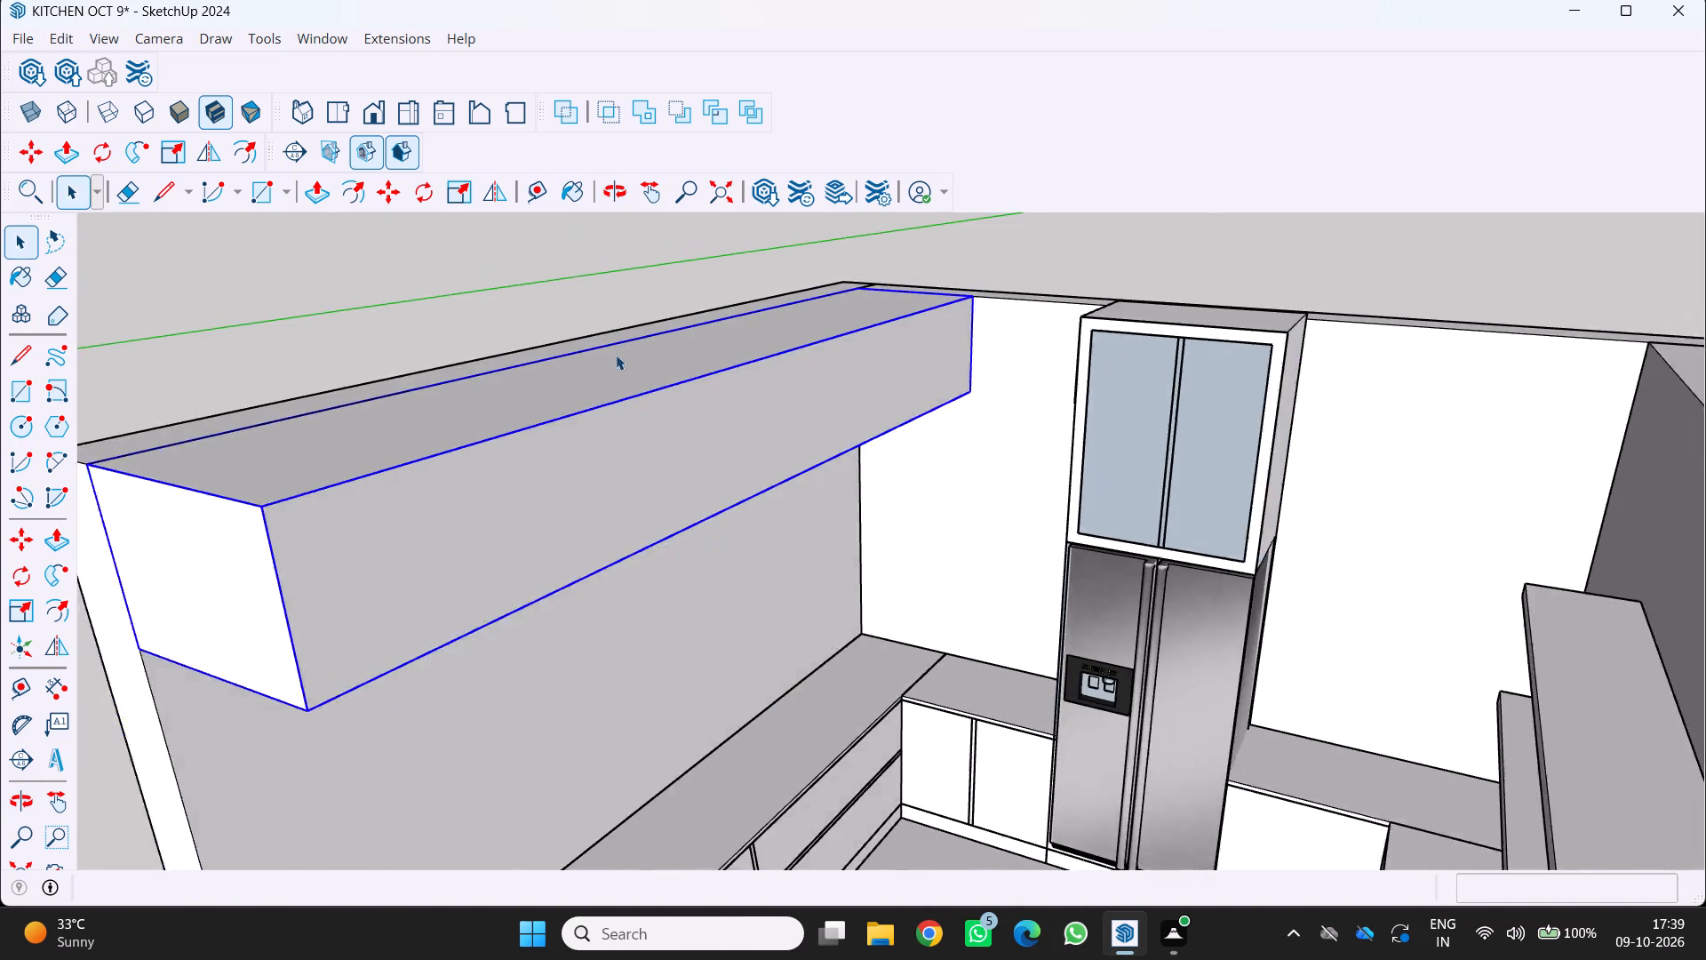
scroll(616, 355, down, 1)
scroll(767, 337, up, 1)
middle_drag(775, 338, 825, 362)
scroll(993, 361, up, 3)
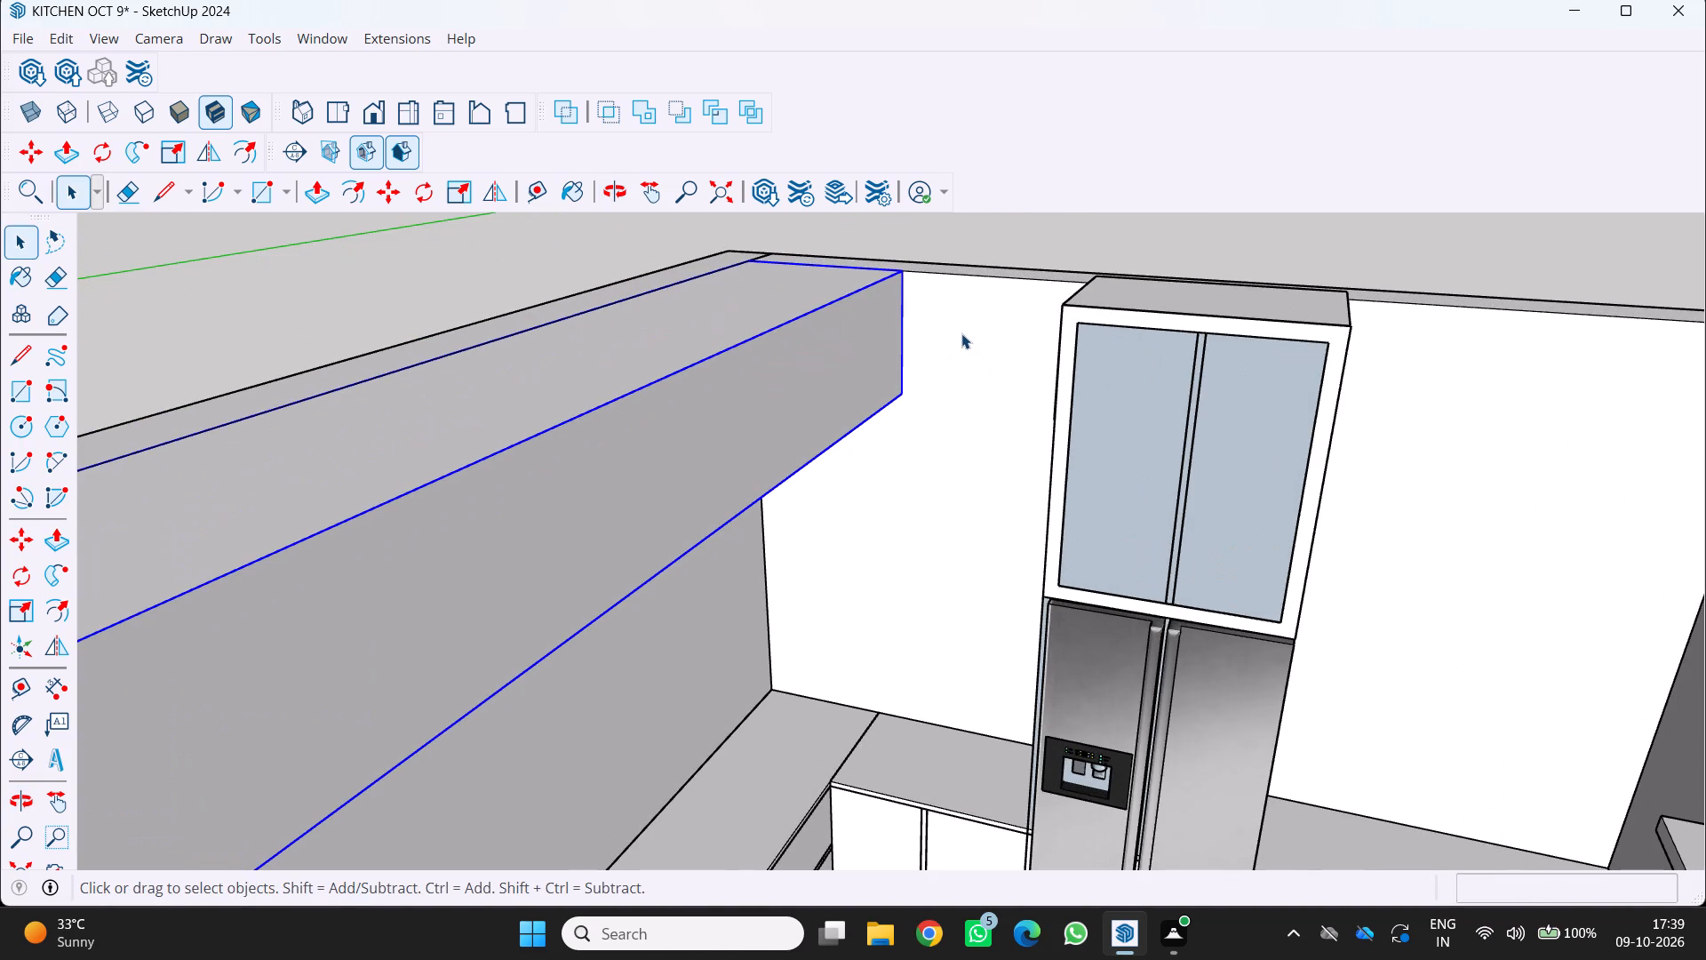
Draw a rectangle about 2' 7 5/8" by 1' 8 13/16" on the wall between the overhead cabinet's inner end and the fridge cabinet.
scroll(957, 333, down, 2)
scroll(957, 333, up, 1)
middle_drag(957, 333, 988, 344)
middle_click(988, 344)
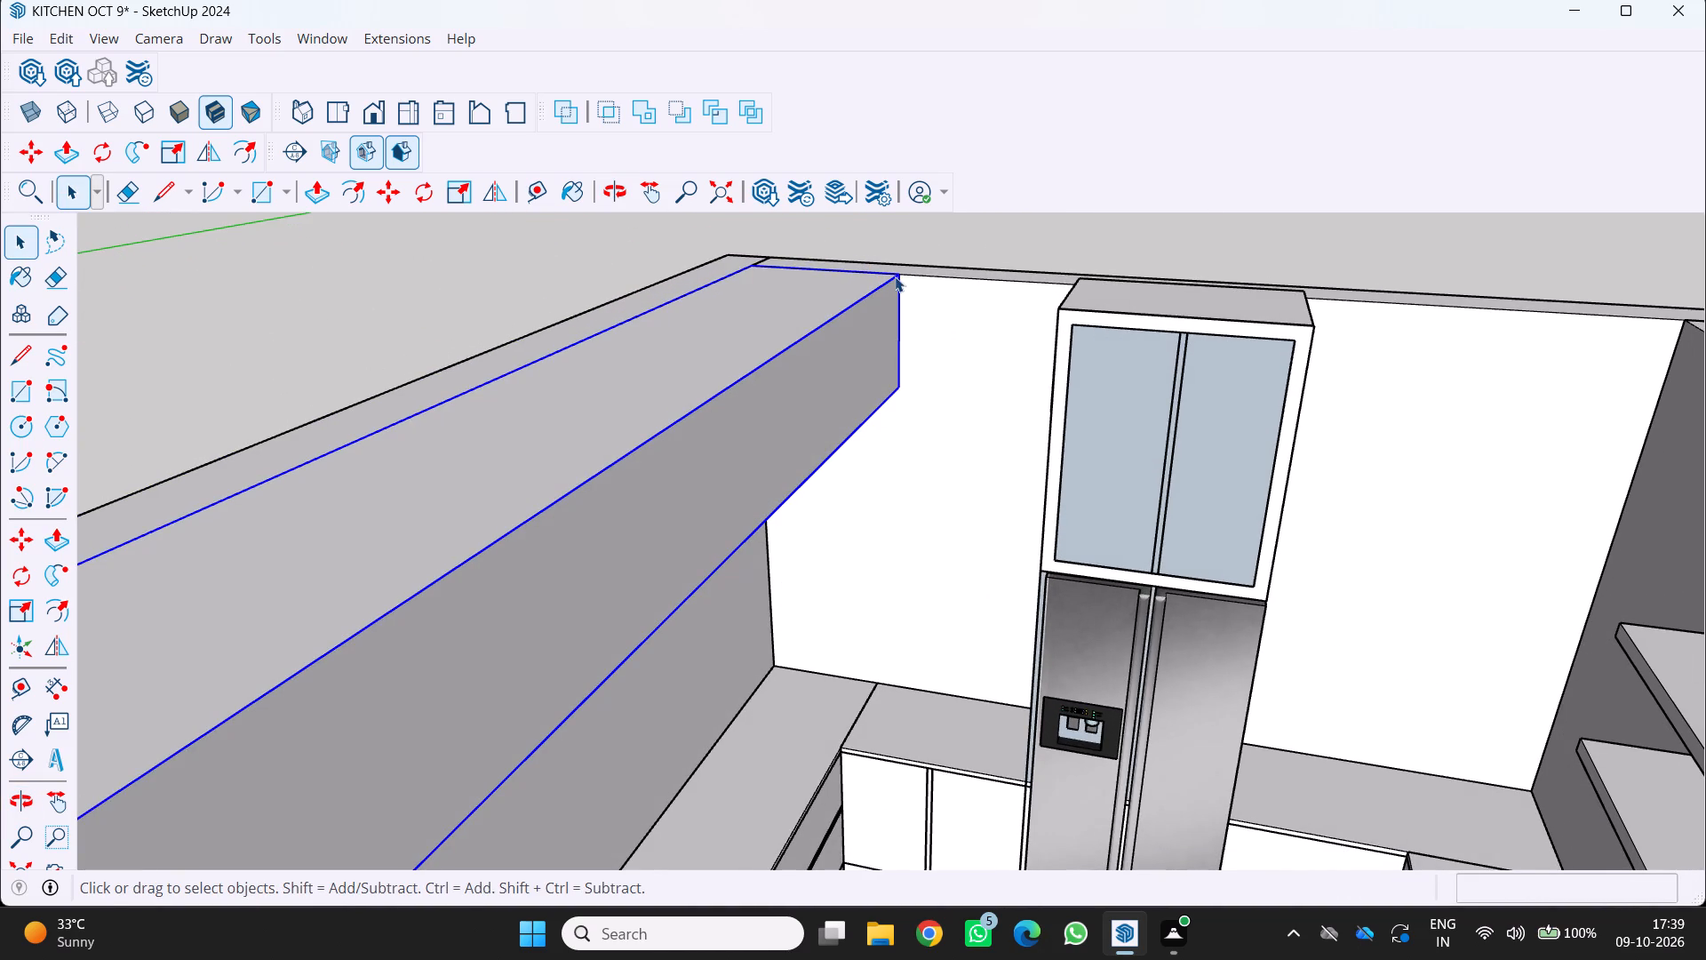
key(r)
click(901, 276)
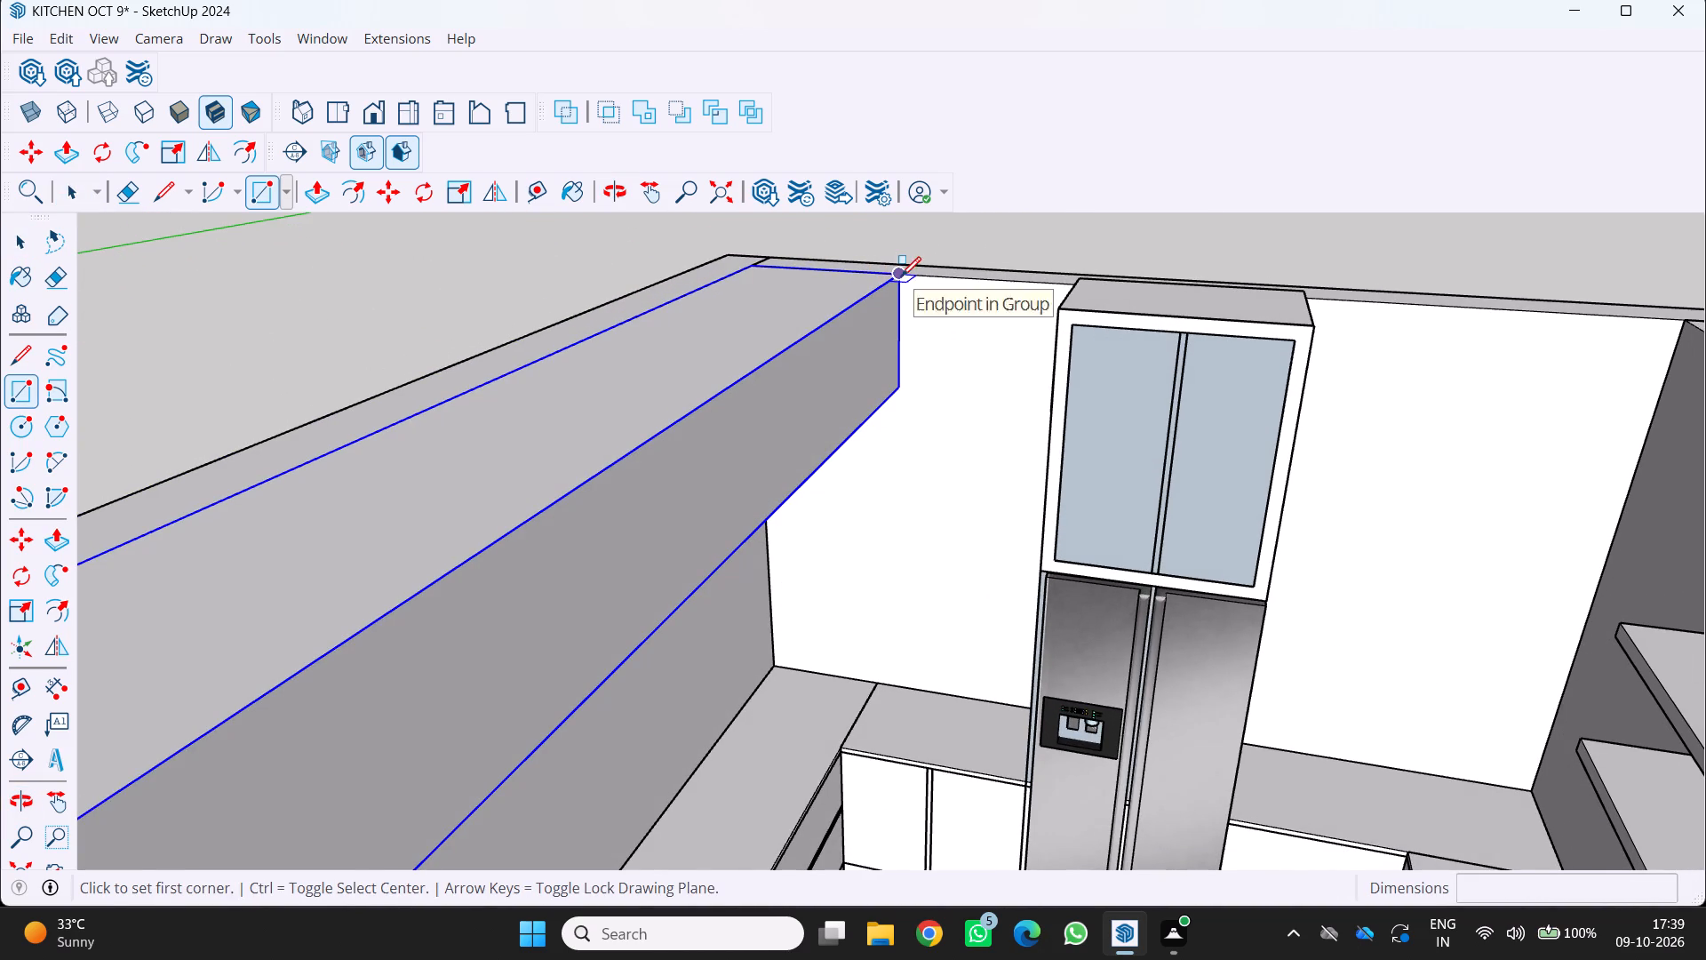
scroll(985, 437, up, 3)
middle_drag(1002, 445, 1119, 473)
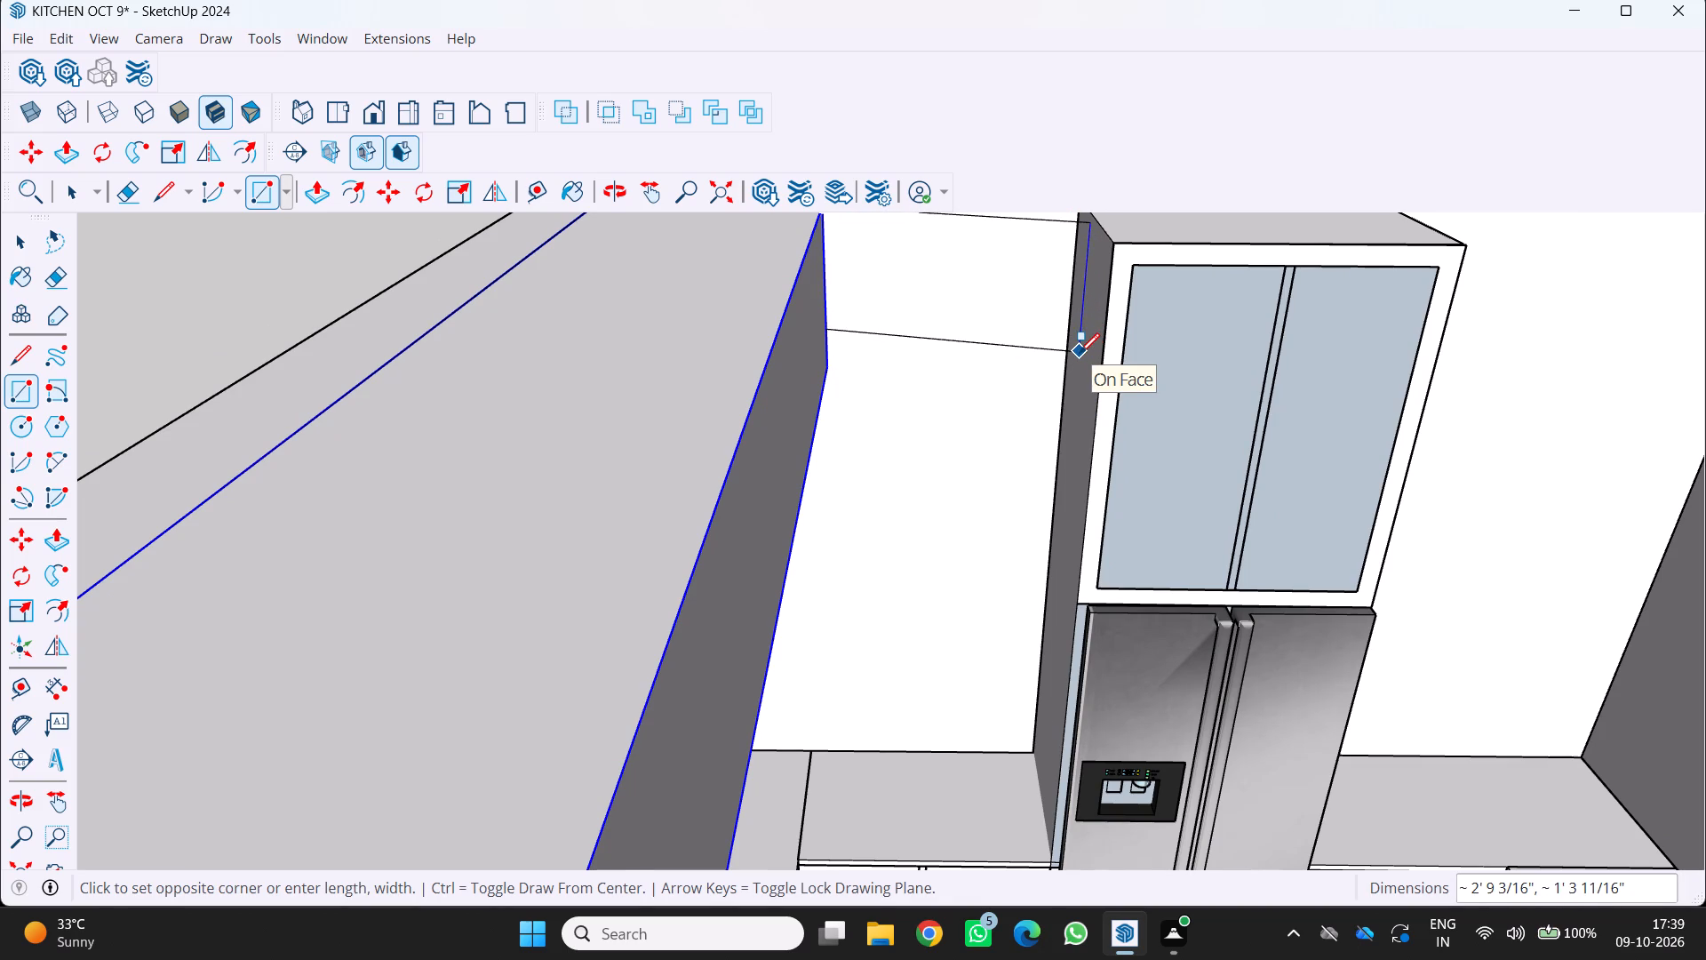
scroll(1074, 352, up, 4)
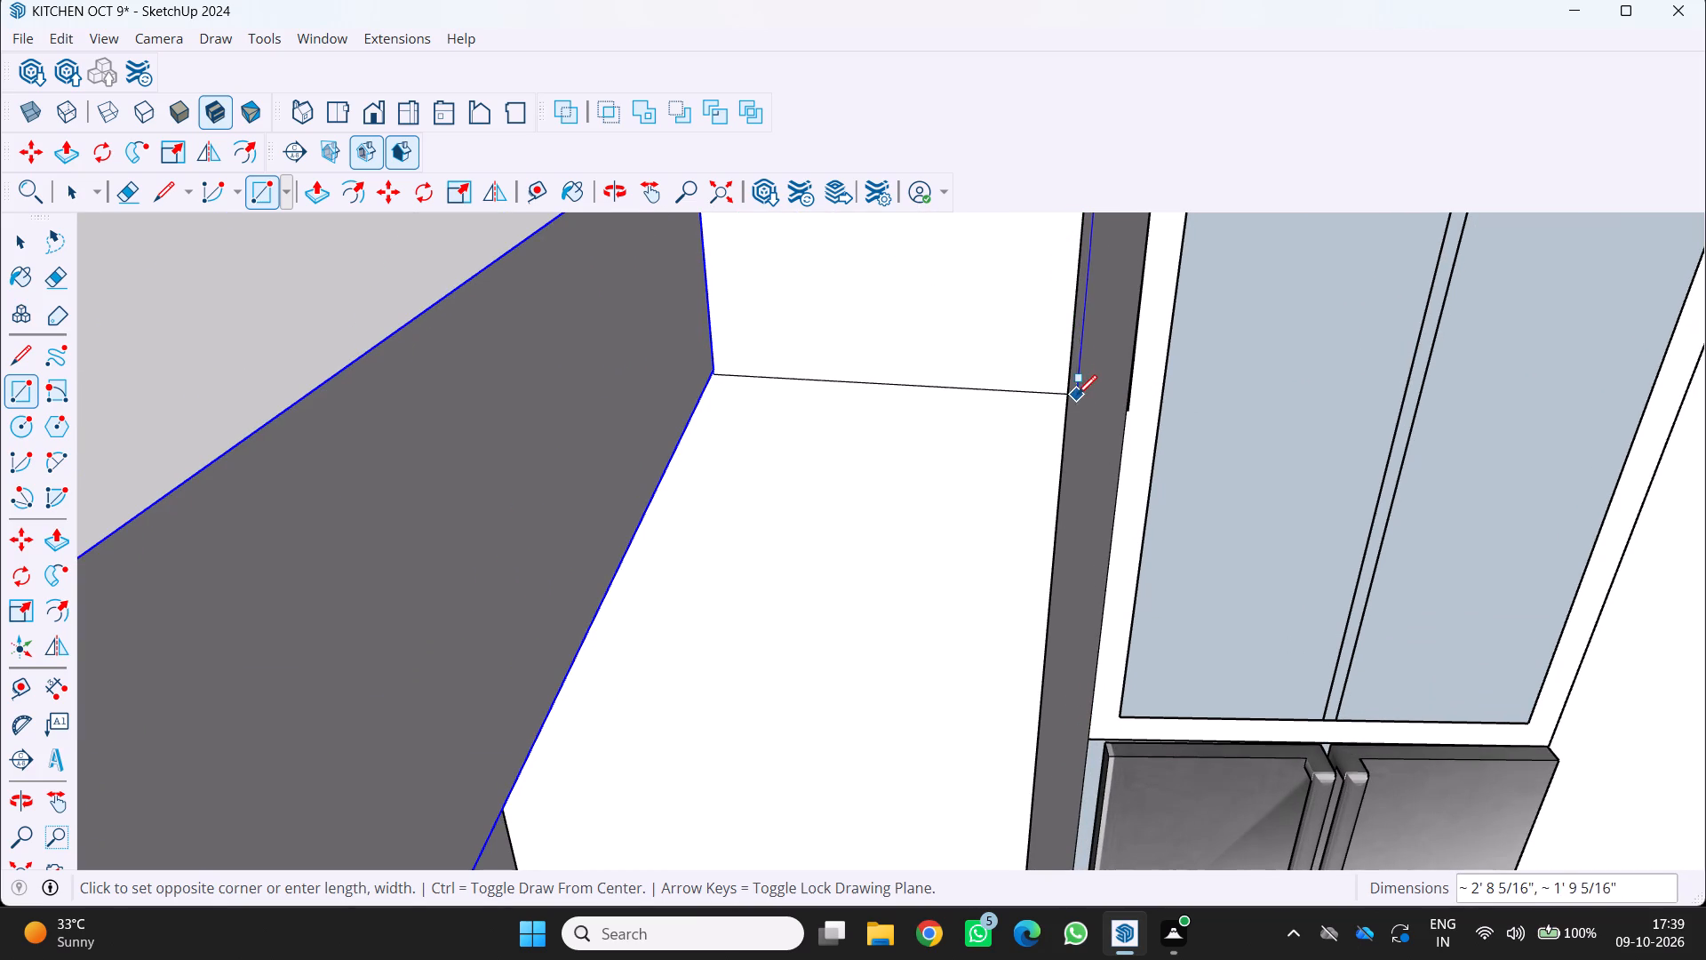
scroll(1063, 379, up, 7)
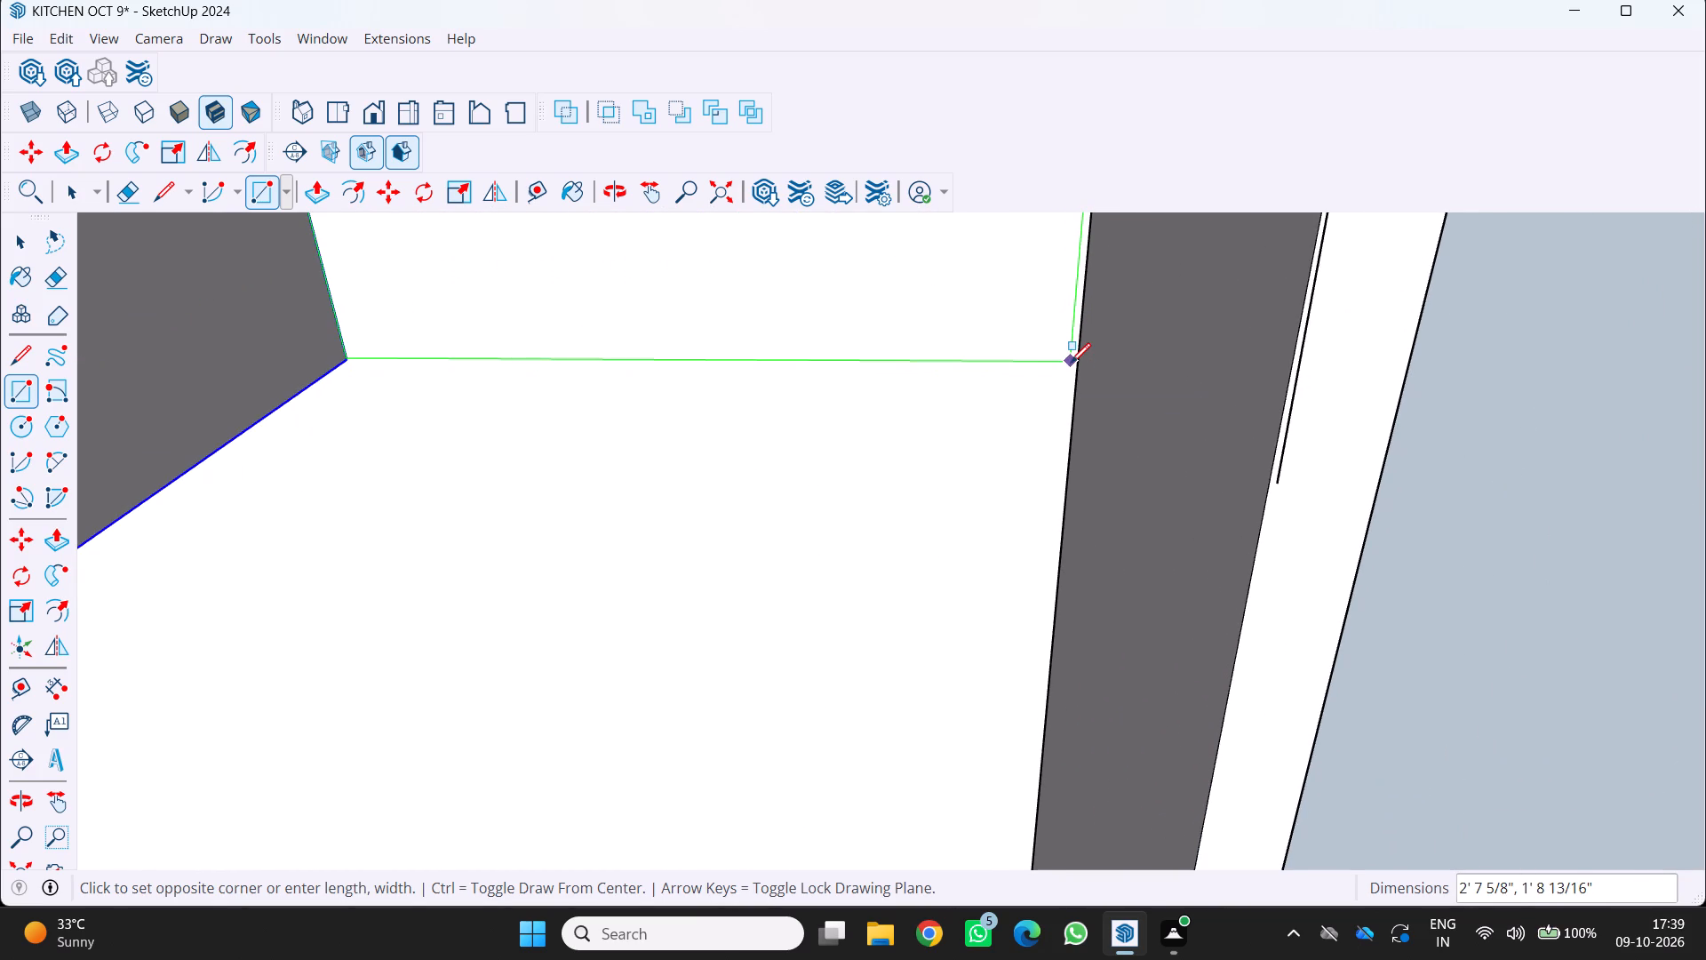
click(1071, 363)
Push/Pull the new wall rectangle outward about 1' 4" into a short overhead block beside the fridge cabinet.
scroll(1046, 382, down, 12)
middle_drag(1015, 360, 1006, 289)
key(p)
click(982, 318)
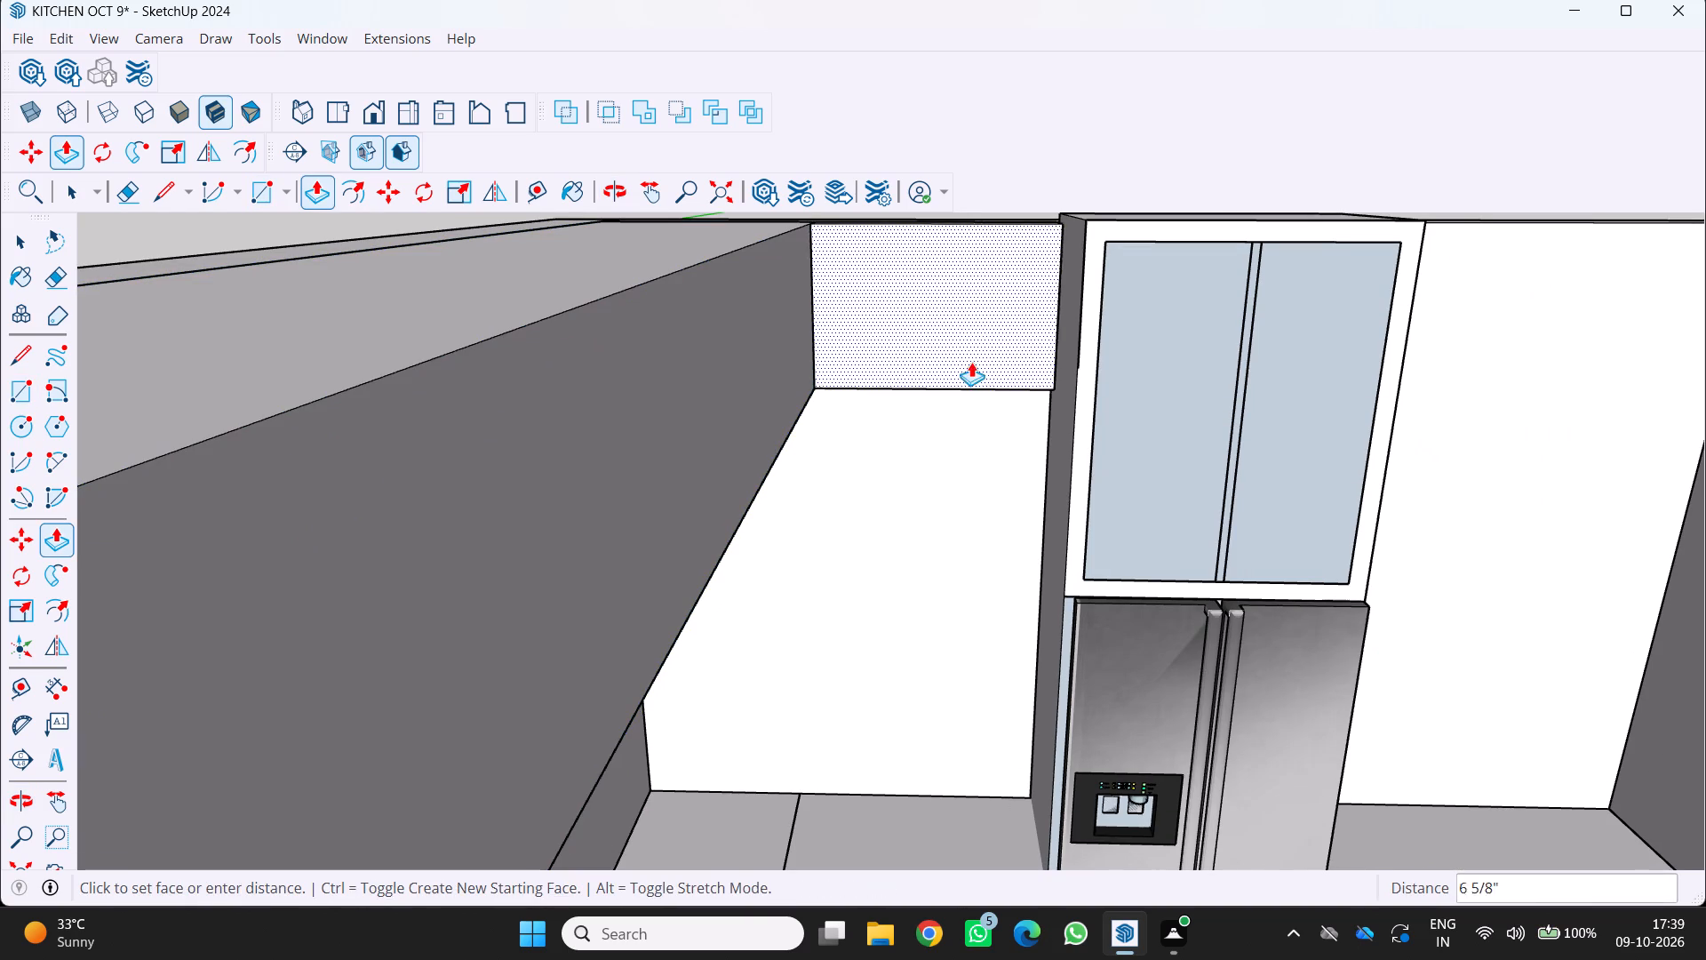
scroll(969, 388, down, 5)
scroll(967, 388, up, 2)
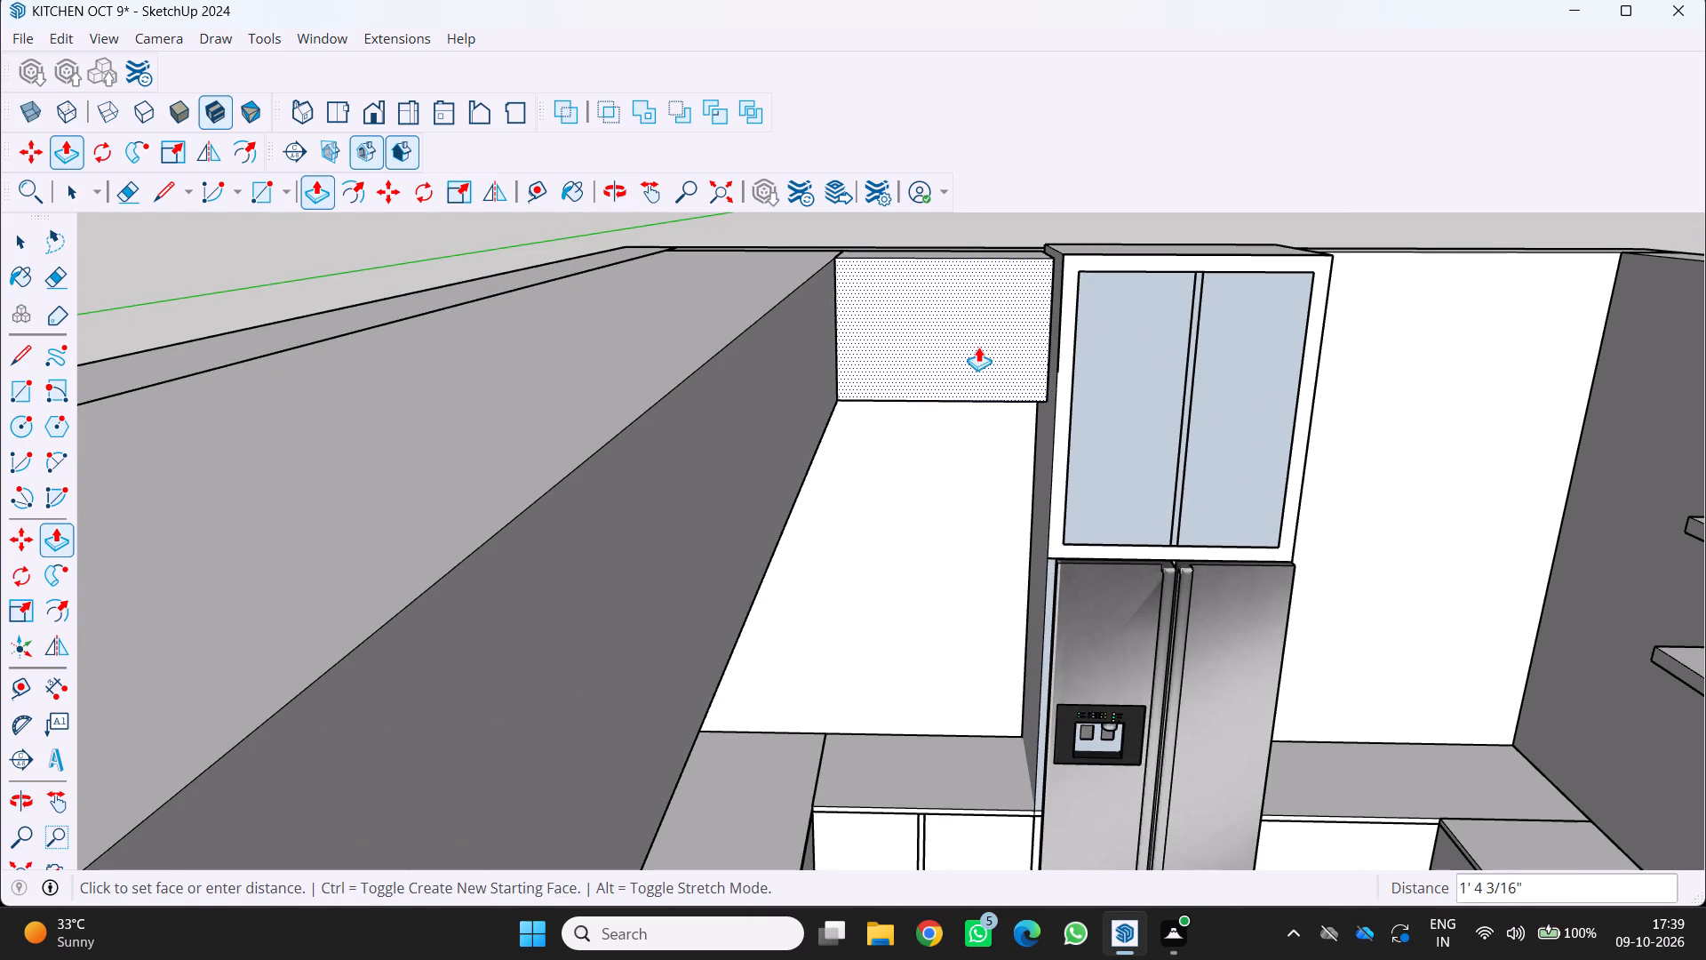
click(978, 347)
middle_drag(867, 507, 634, 472)
key(space)
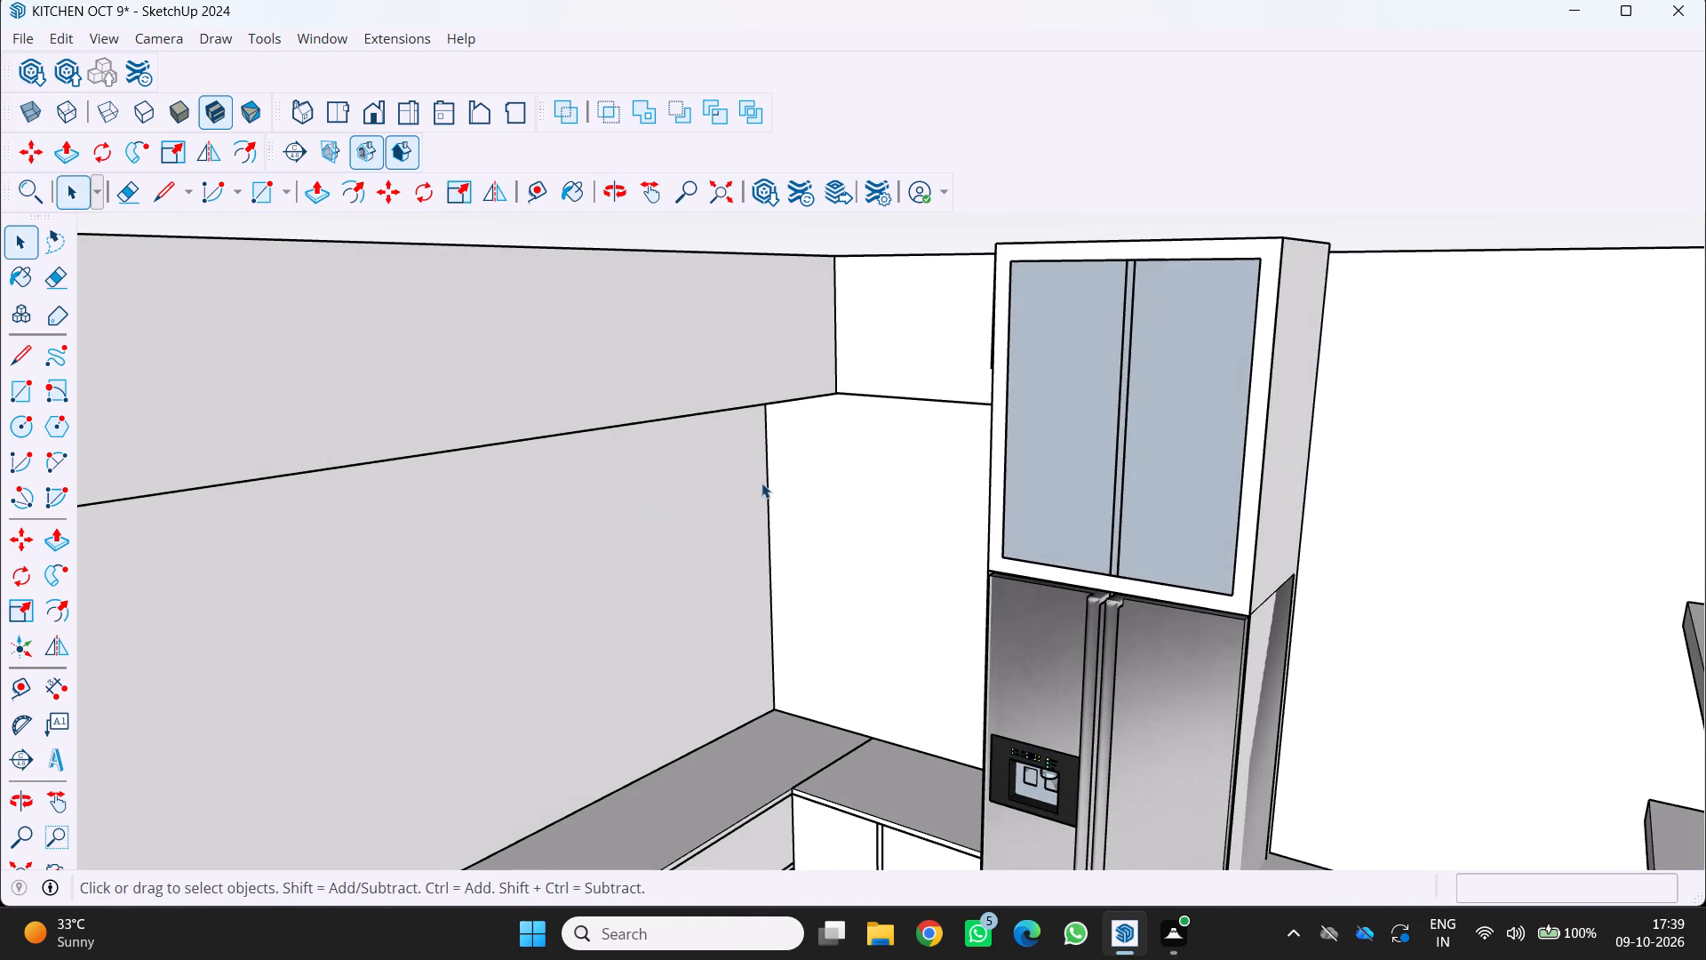
Draw a rectangle about 2' 8 5/8" by 13' 3" on the wall directly beneath the long overhead cabinet, spanning its full length.
scroll(761, 483, down, 5)
middle_drag(759, 485, 861, 594)
middle_click(861, 594)
scroll(673, 526, down, 1)
middle_drag(669, 527, 610, 465)
middle_drag(544, 465, 666, 547)
middle_drag(638, 497, 535, 390)
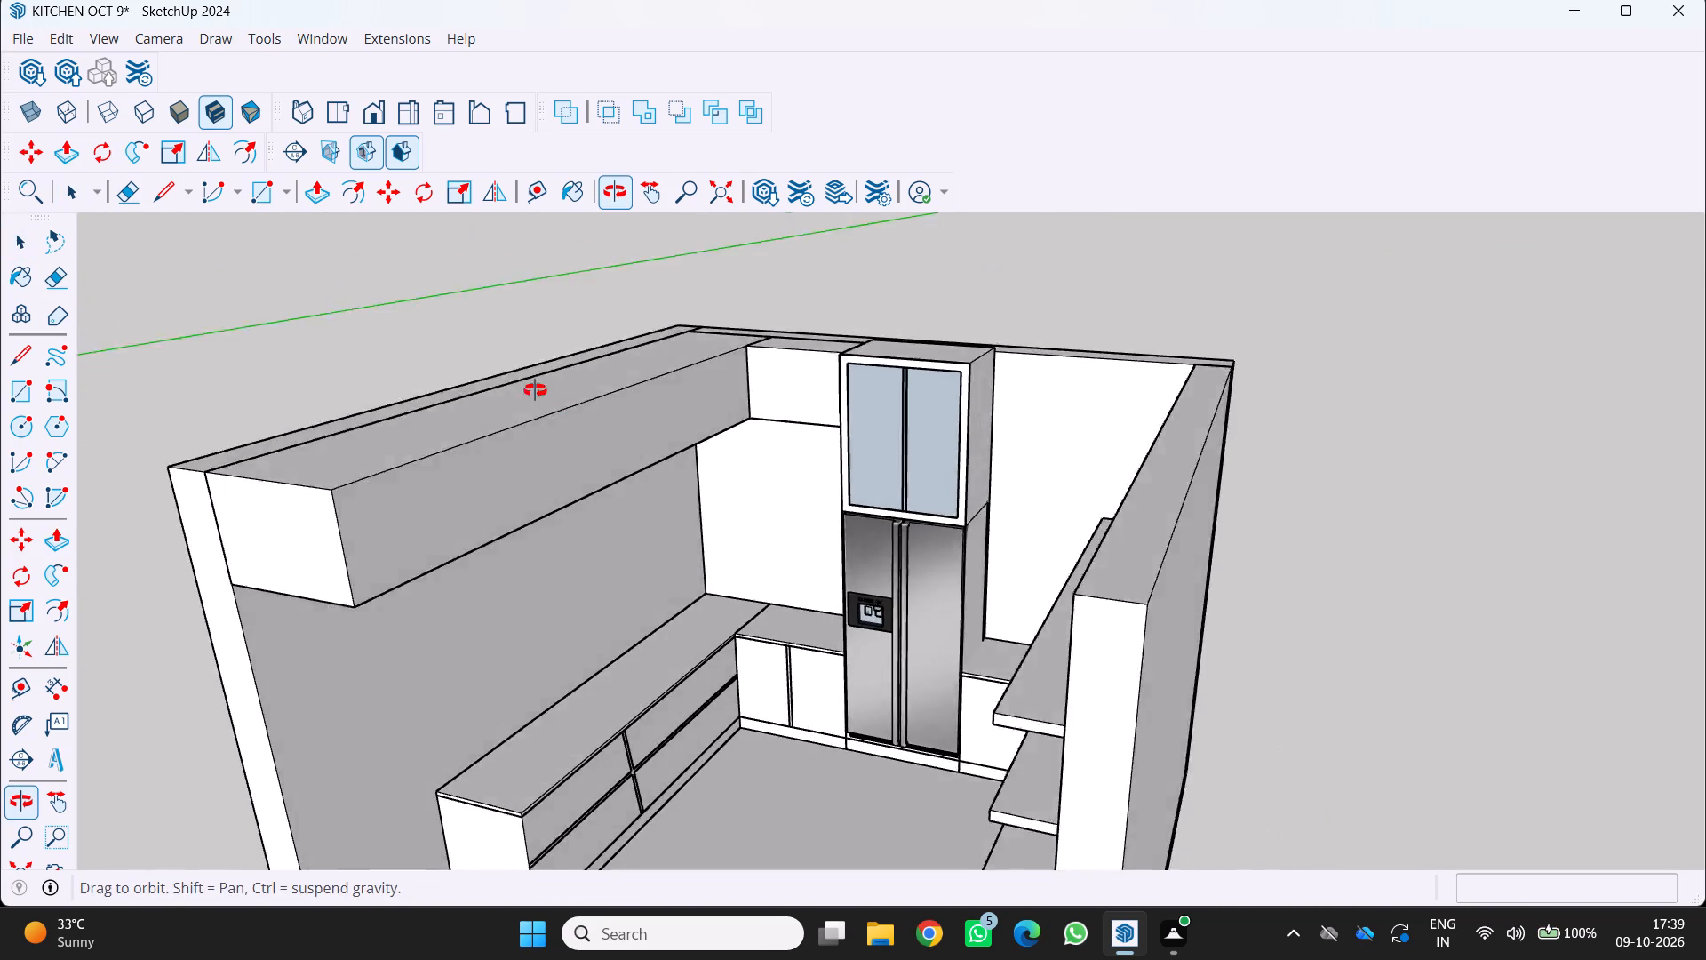
middle_drag(535, 390, 522, 375)
middle_click(521, 374)
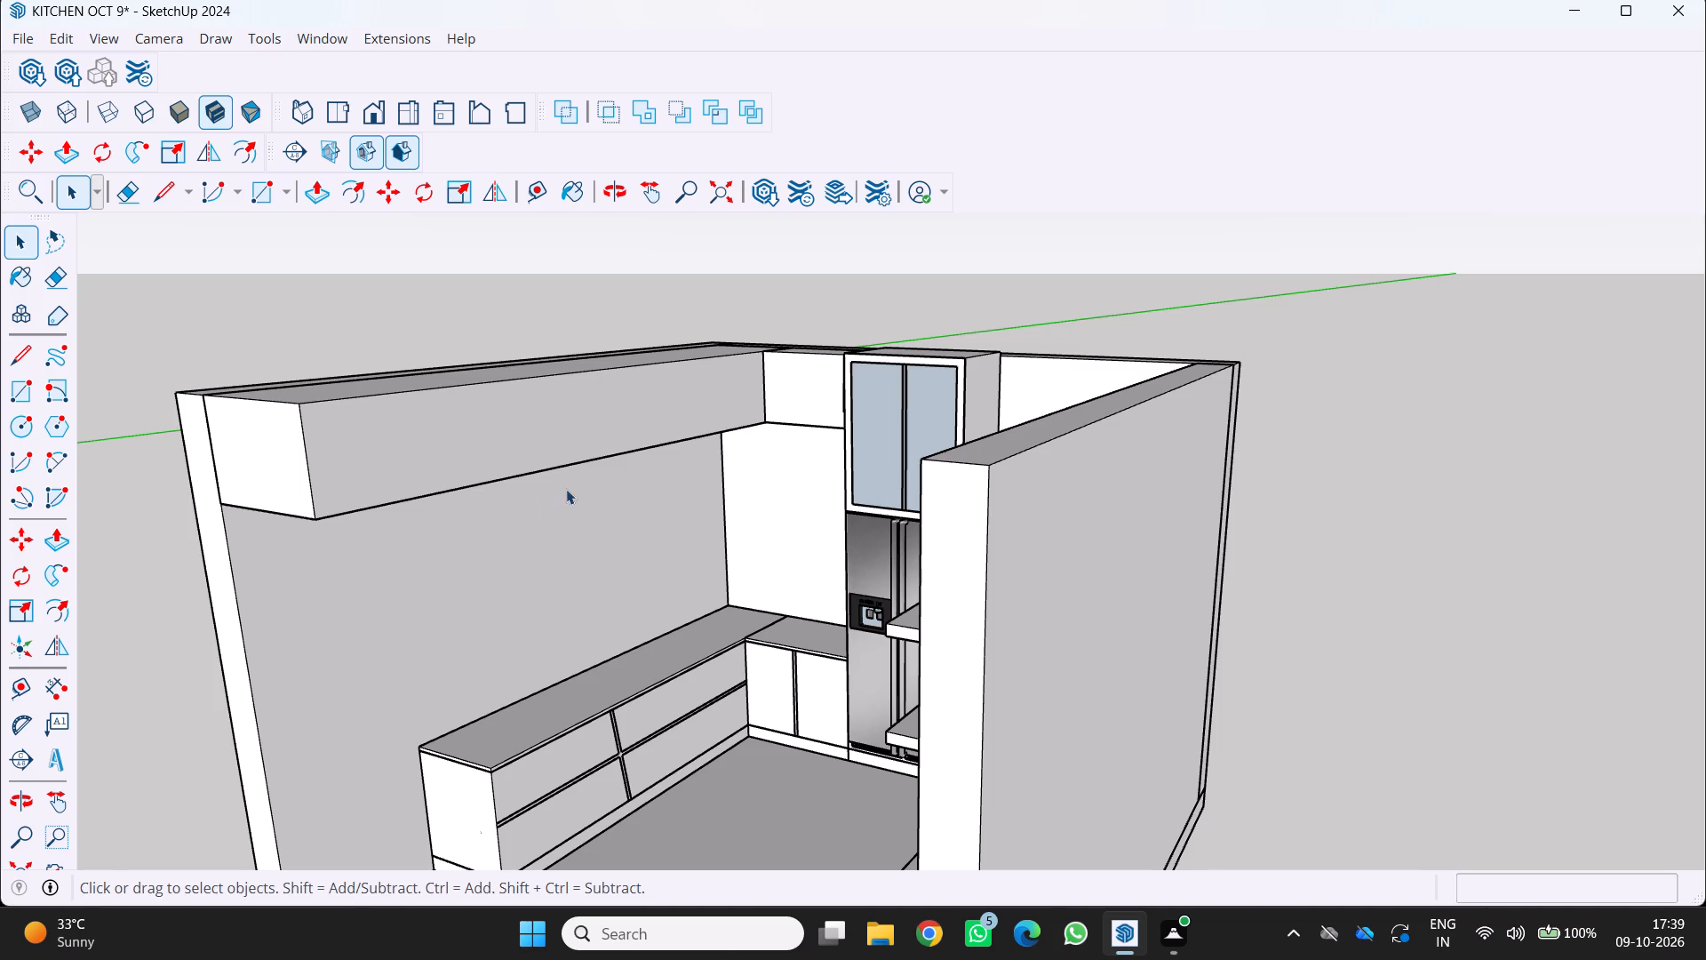
middle_drag(566, 489, 449, 454)
middle_click(447, 454)
middle_drag(443, 468, 510, 539)
scroll(510, 539, down, 1)
key(r)
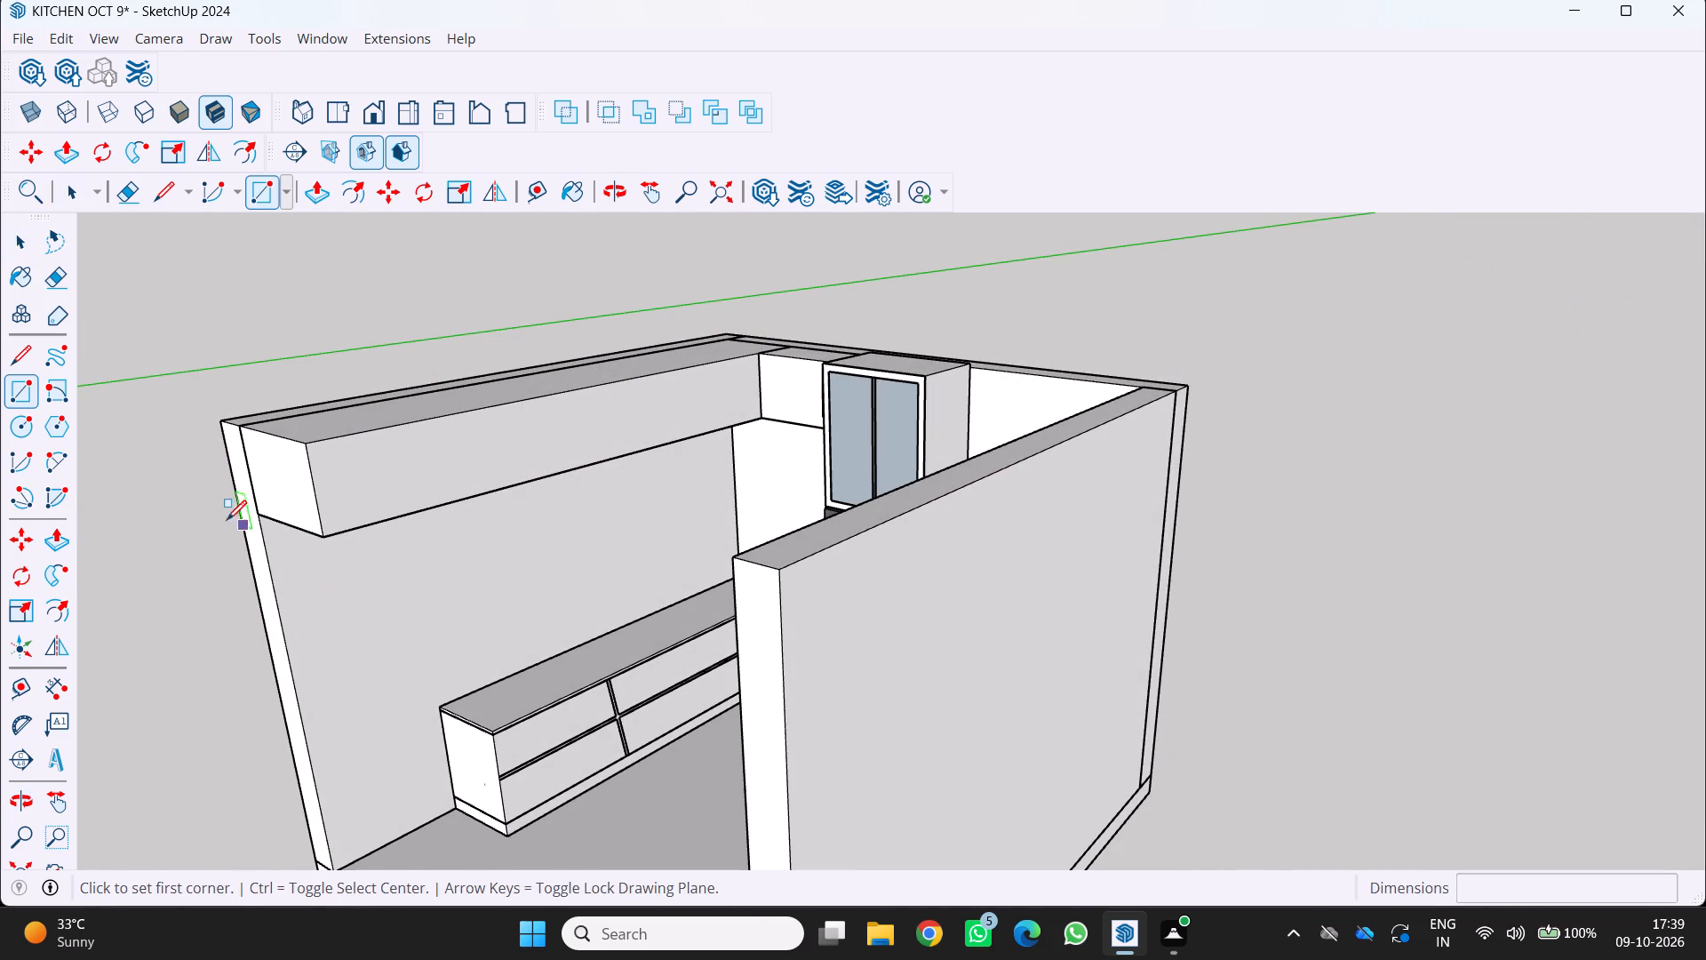
scroll(227, 520, up, 1)
click(267, 517)
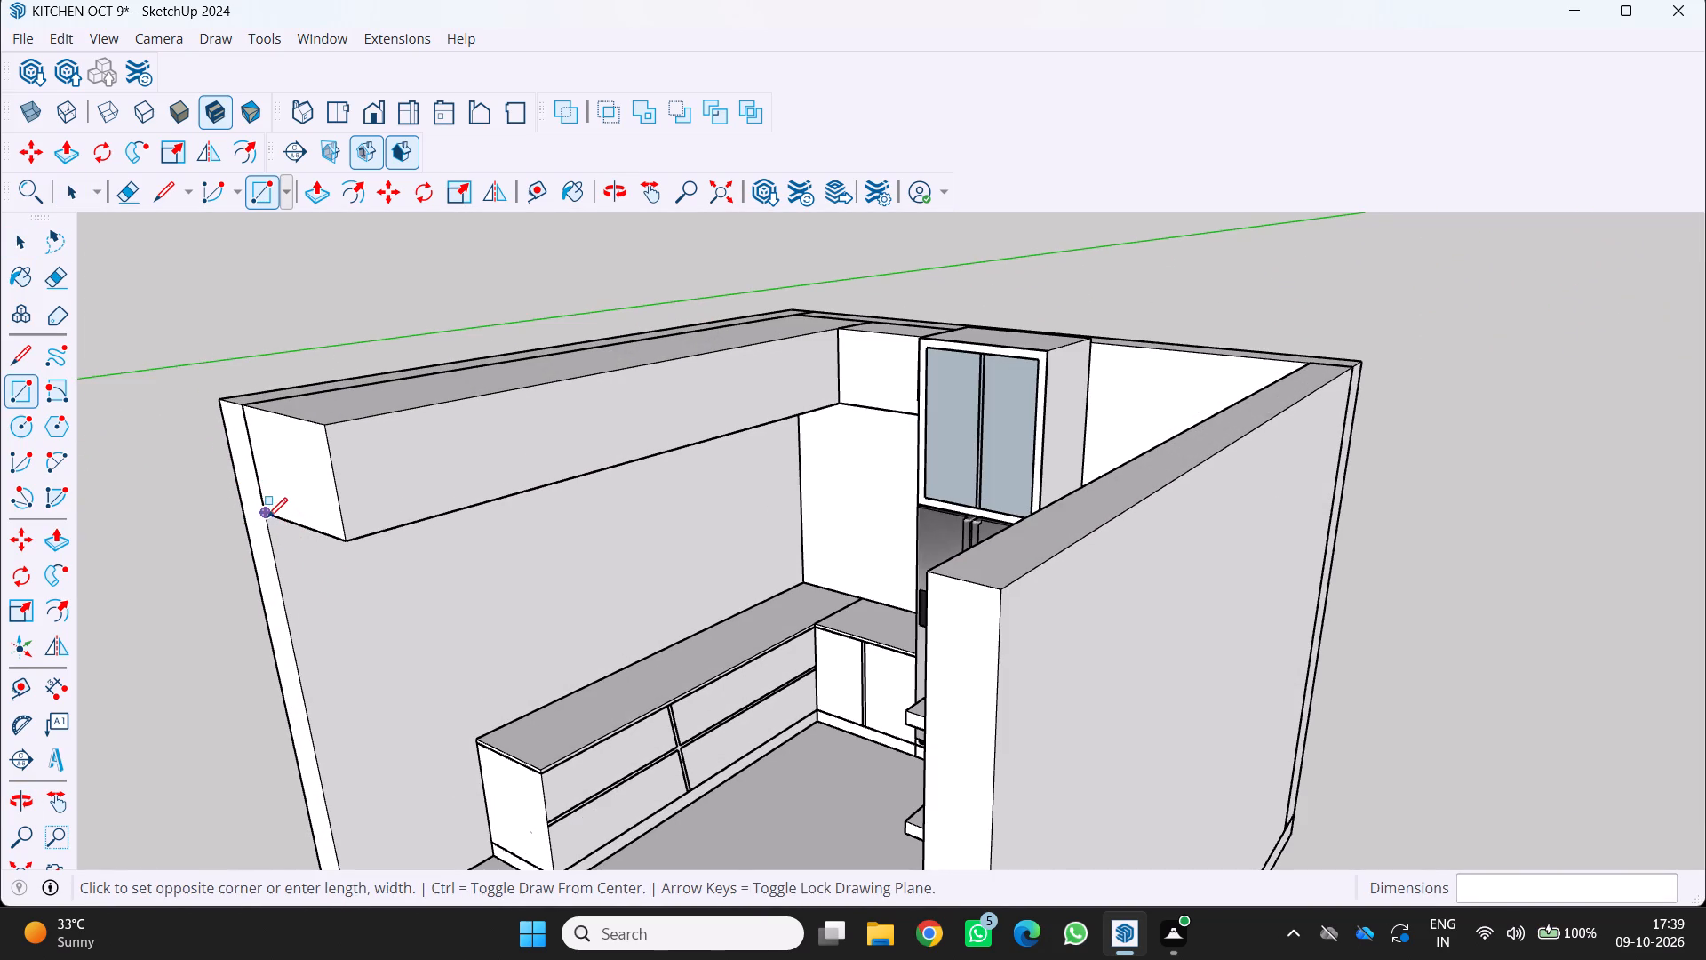
middle_drag(701, 519, 762, 455)
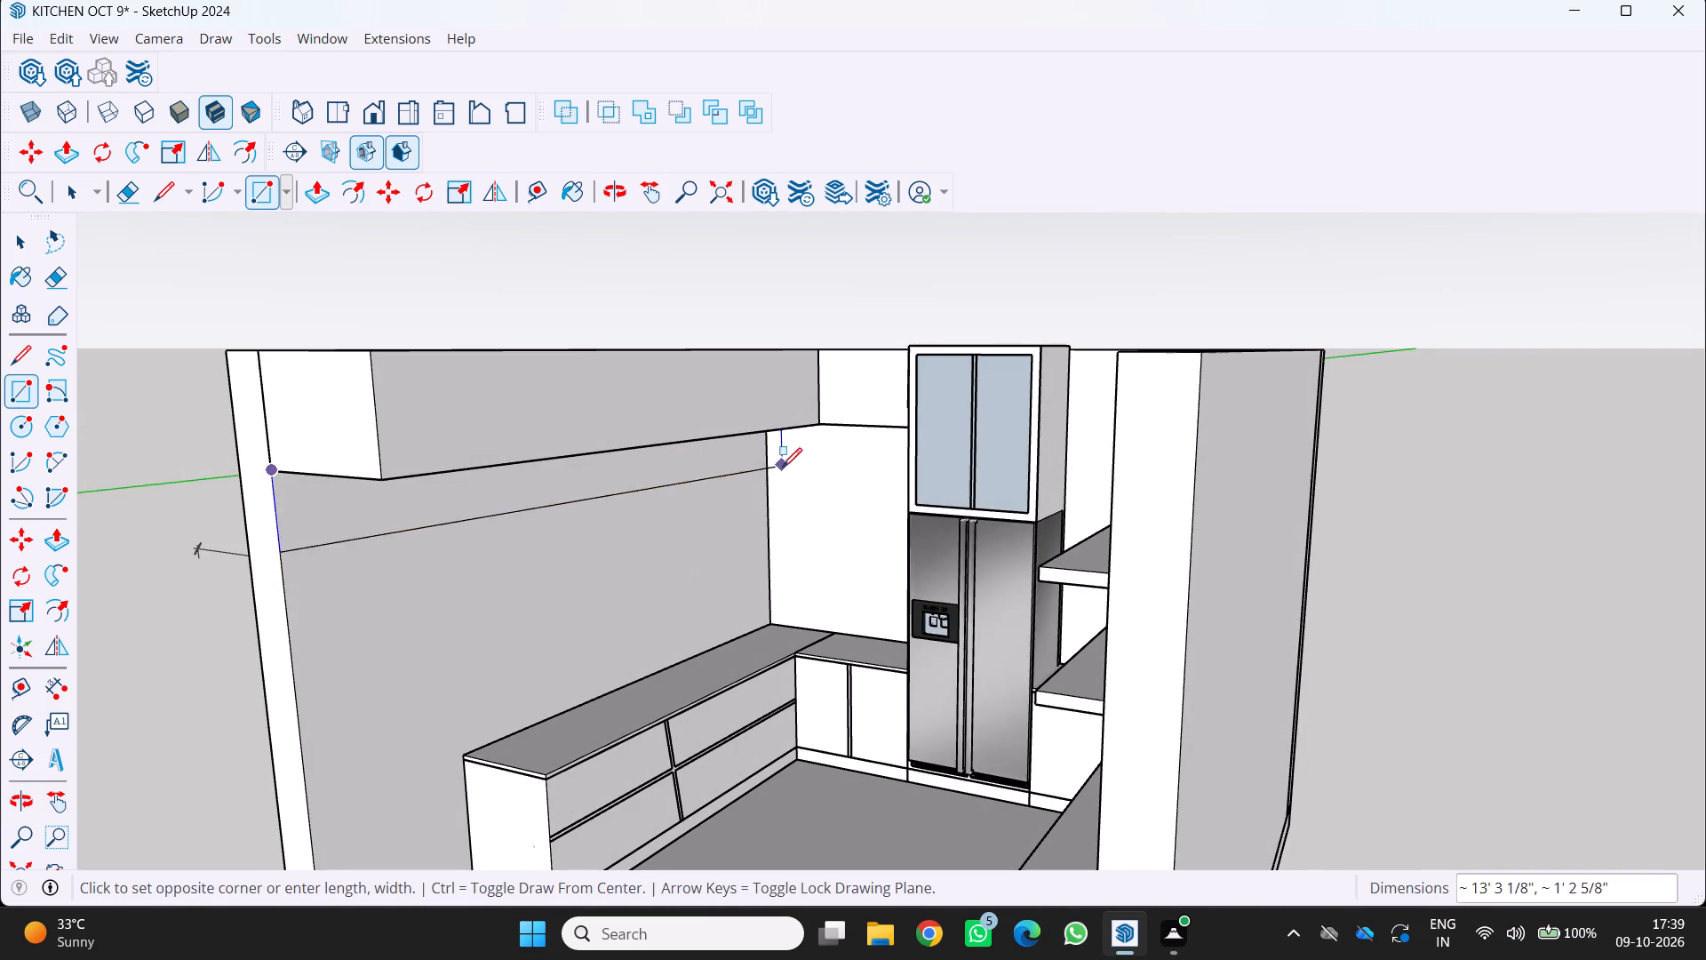
click(763, 523)
Push/Pull the wall rectangle beneath the long overhead cabinet outward about 2' 4 9/16", flush with the cabinet above.
key(p)
click(628, 473)
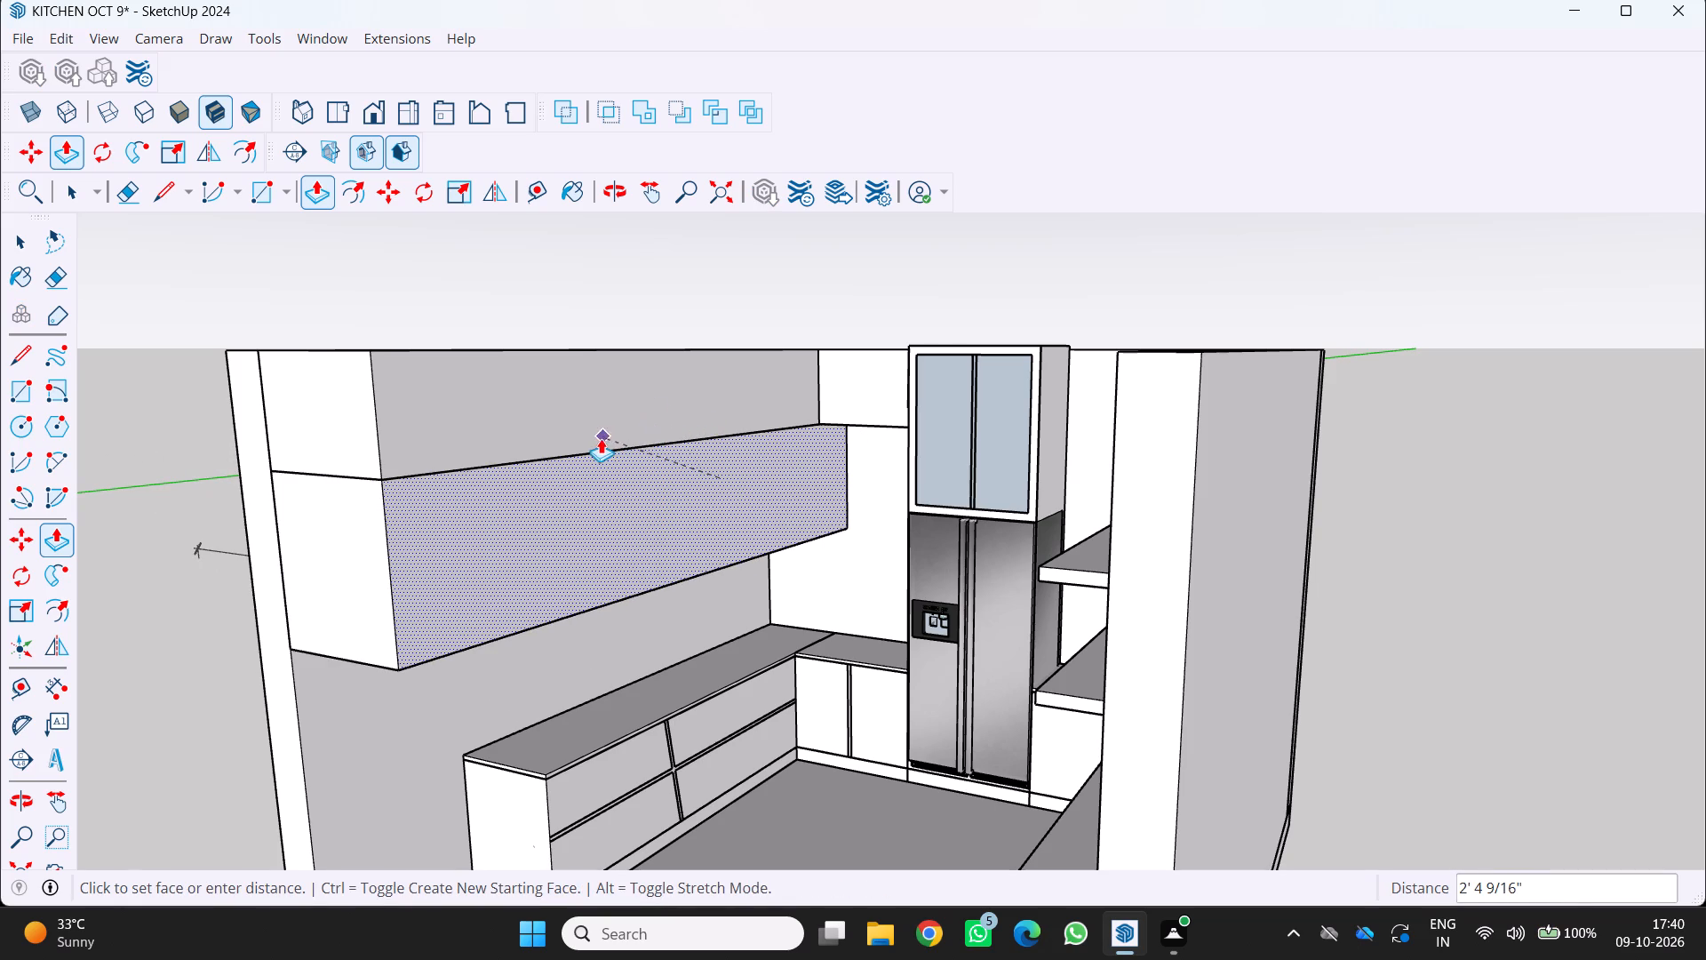
scroll(599, 438, up, 1)
middle_drag(605, 440, 672, 468)
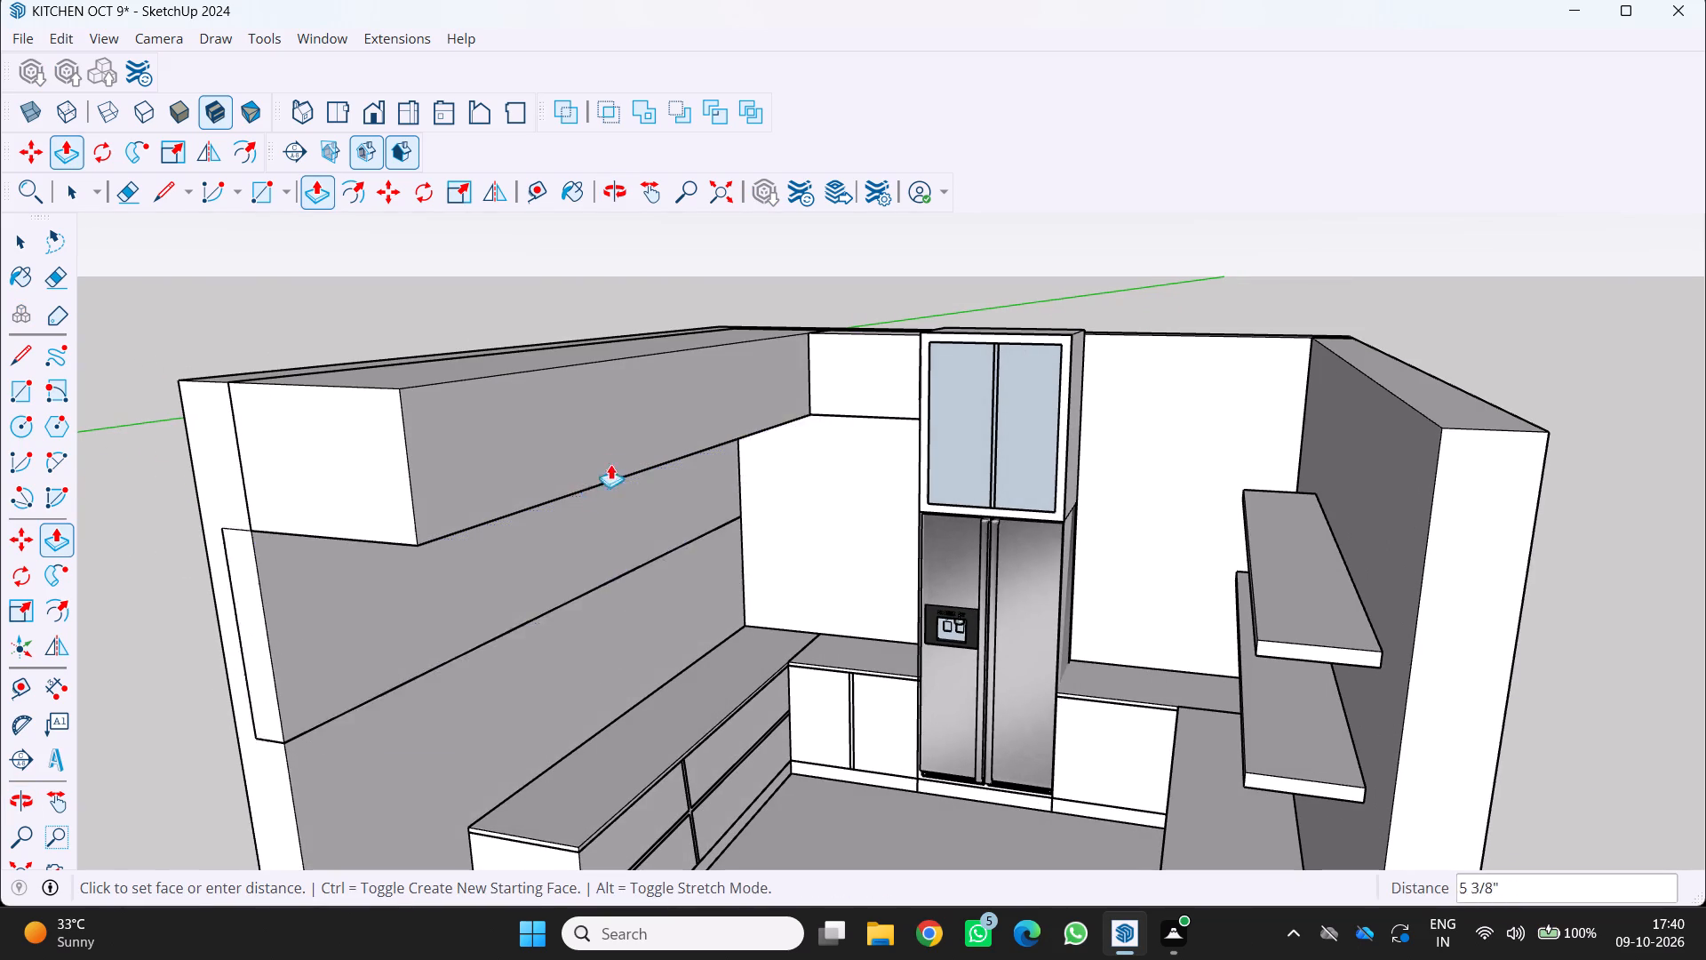
click(611, 464)
Examine the stacked upper and lower cabinet blocks and how they meet the counter, corner and fridge cabinet.
middle_drag(614, 580, 643, 701)
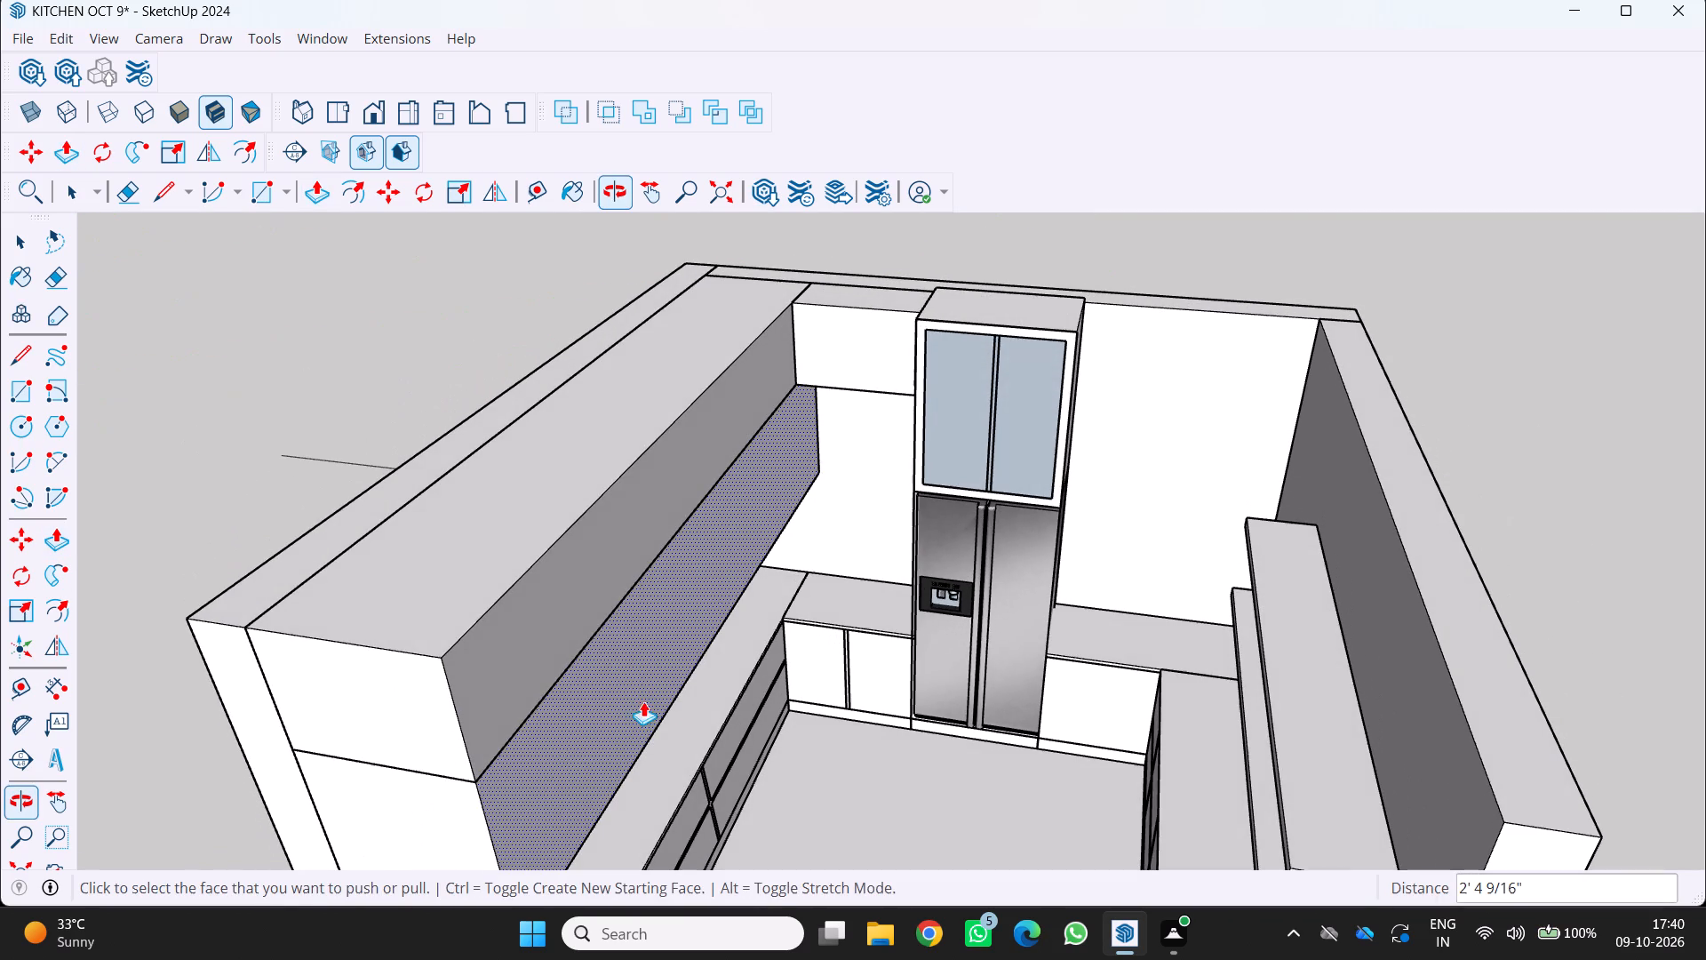
middle_drag(626, 555, 591, 499)
scroll(591, 499, up, 3)
middle_click(592, 498)
middle_drag(731, 428, 730, 415)
scroll(732, 429, up, 1)
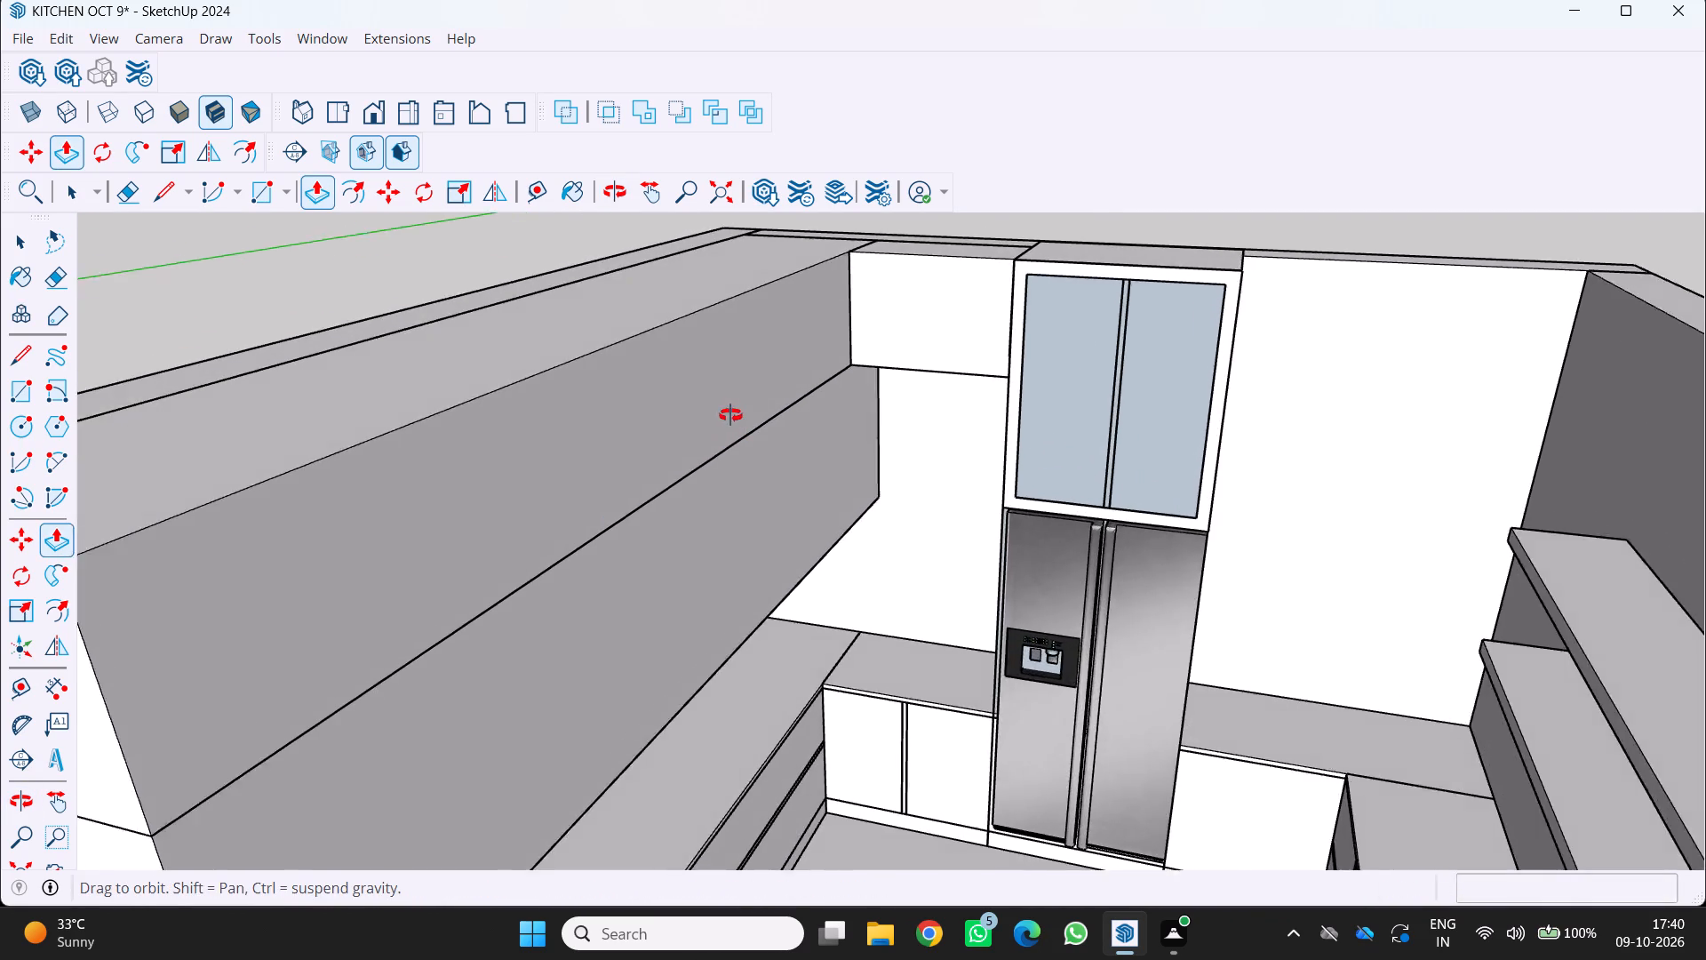
middle_drag(730, 415, 737, 344)
middle_click(737, 344)
scroll(812, 365, down, 2)
scroll(833, 379, up, 3)
scroll(833, 379, down, 5)
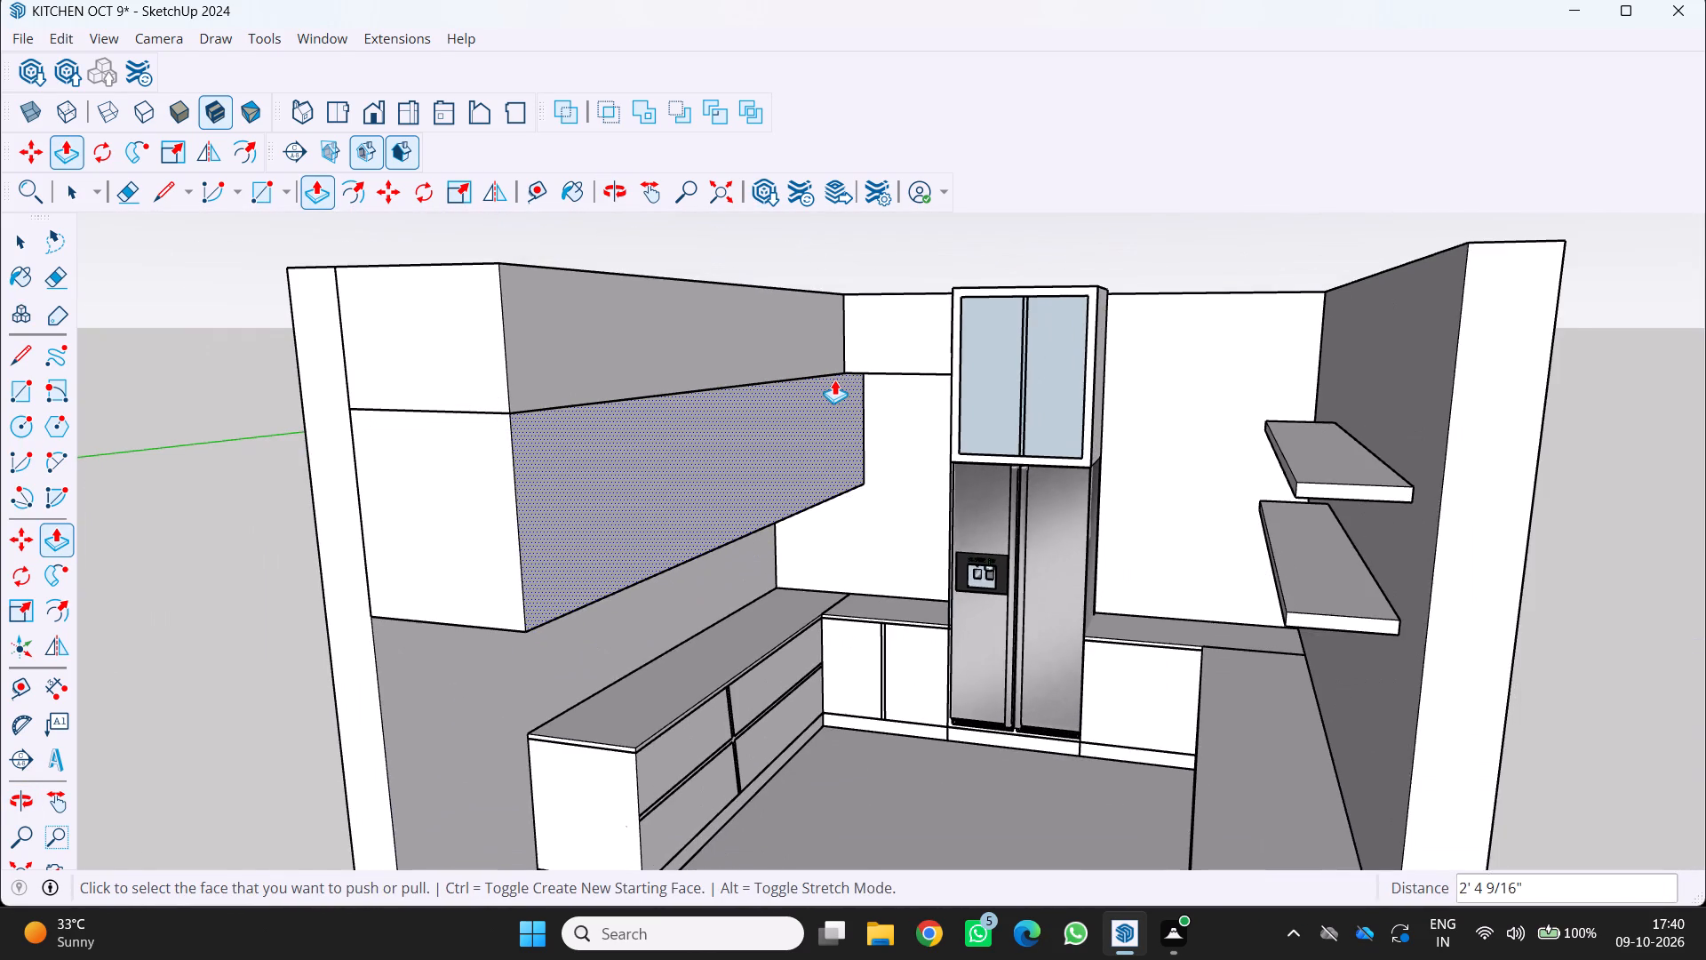
middle_drag(839, 380, 882, 440)
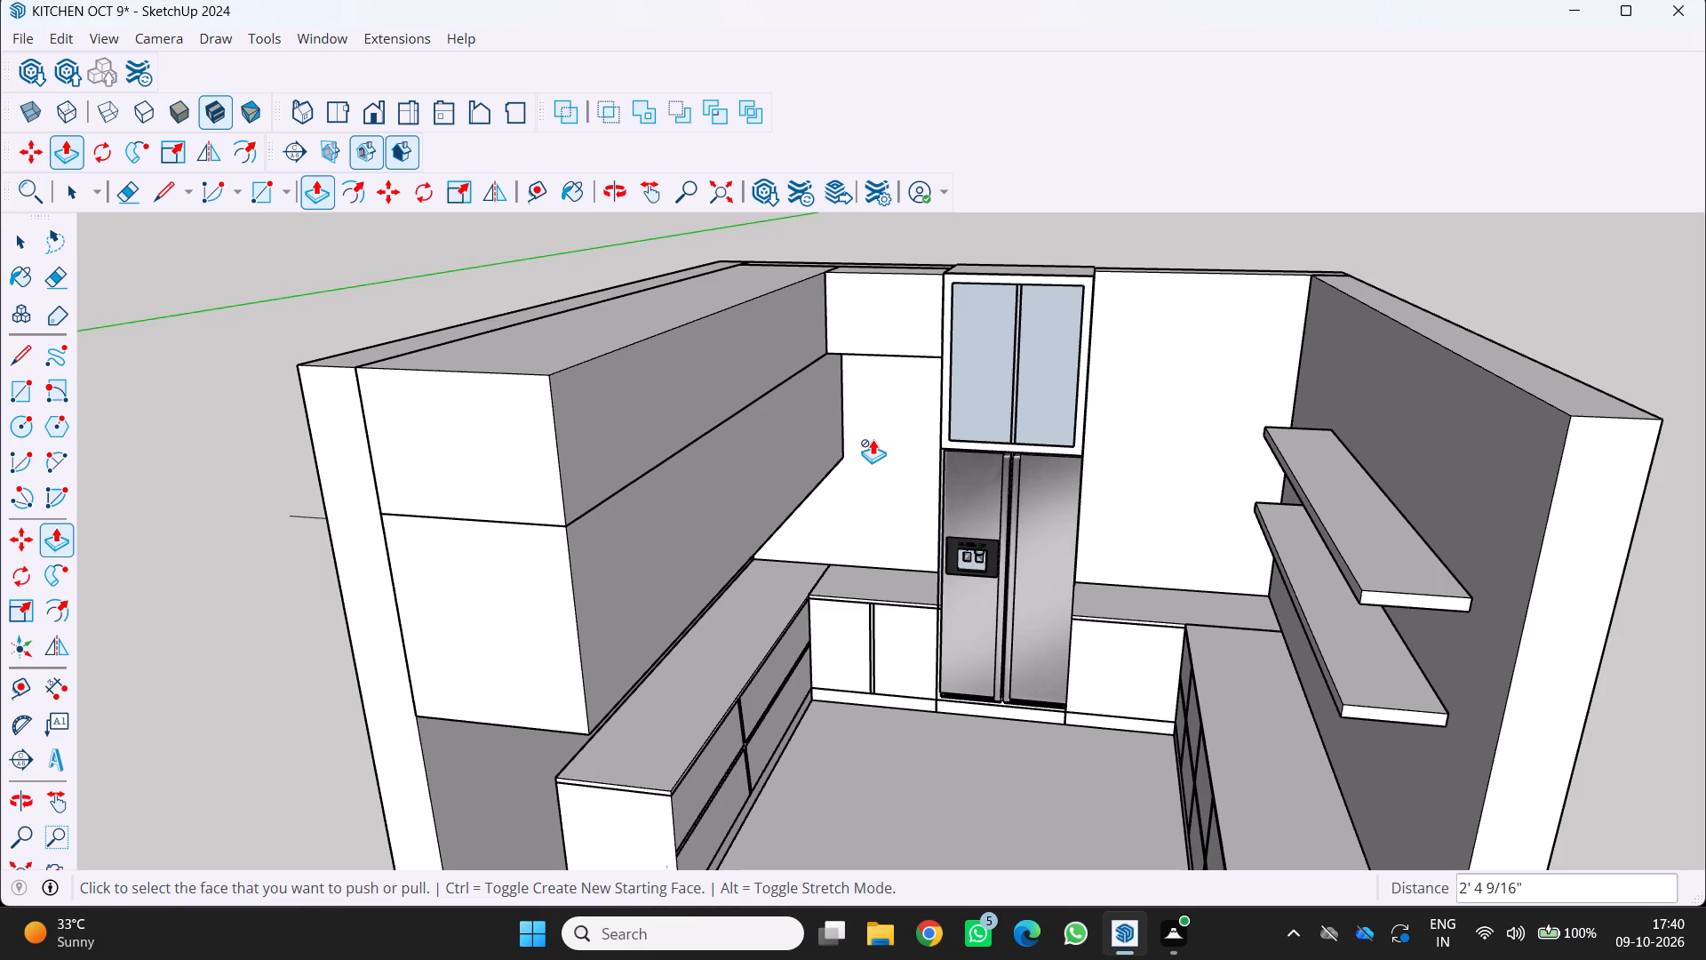
scroll(858, 441, down, 1)
middle_drag(766, 439, 773, 458)
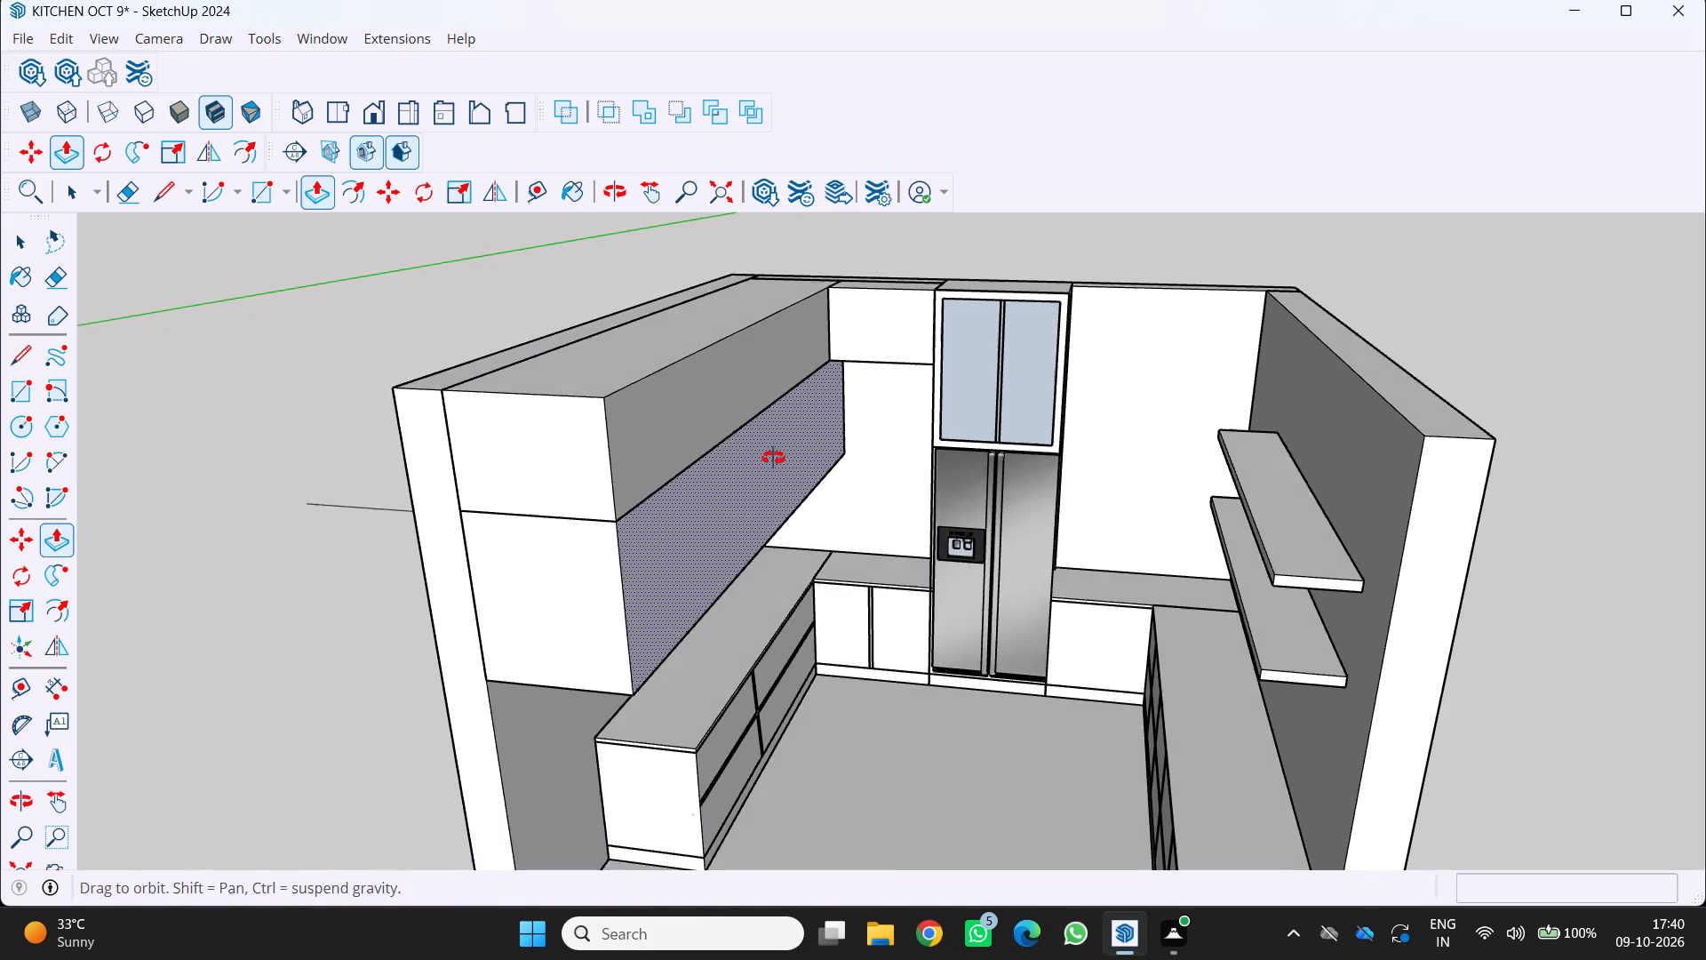
middle_drag(773, 458, 776, 475)
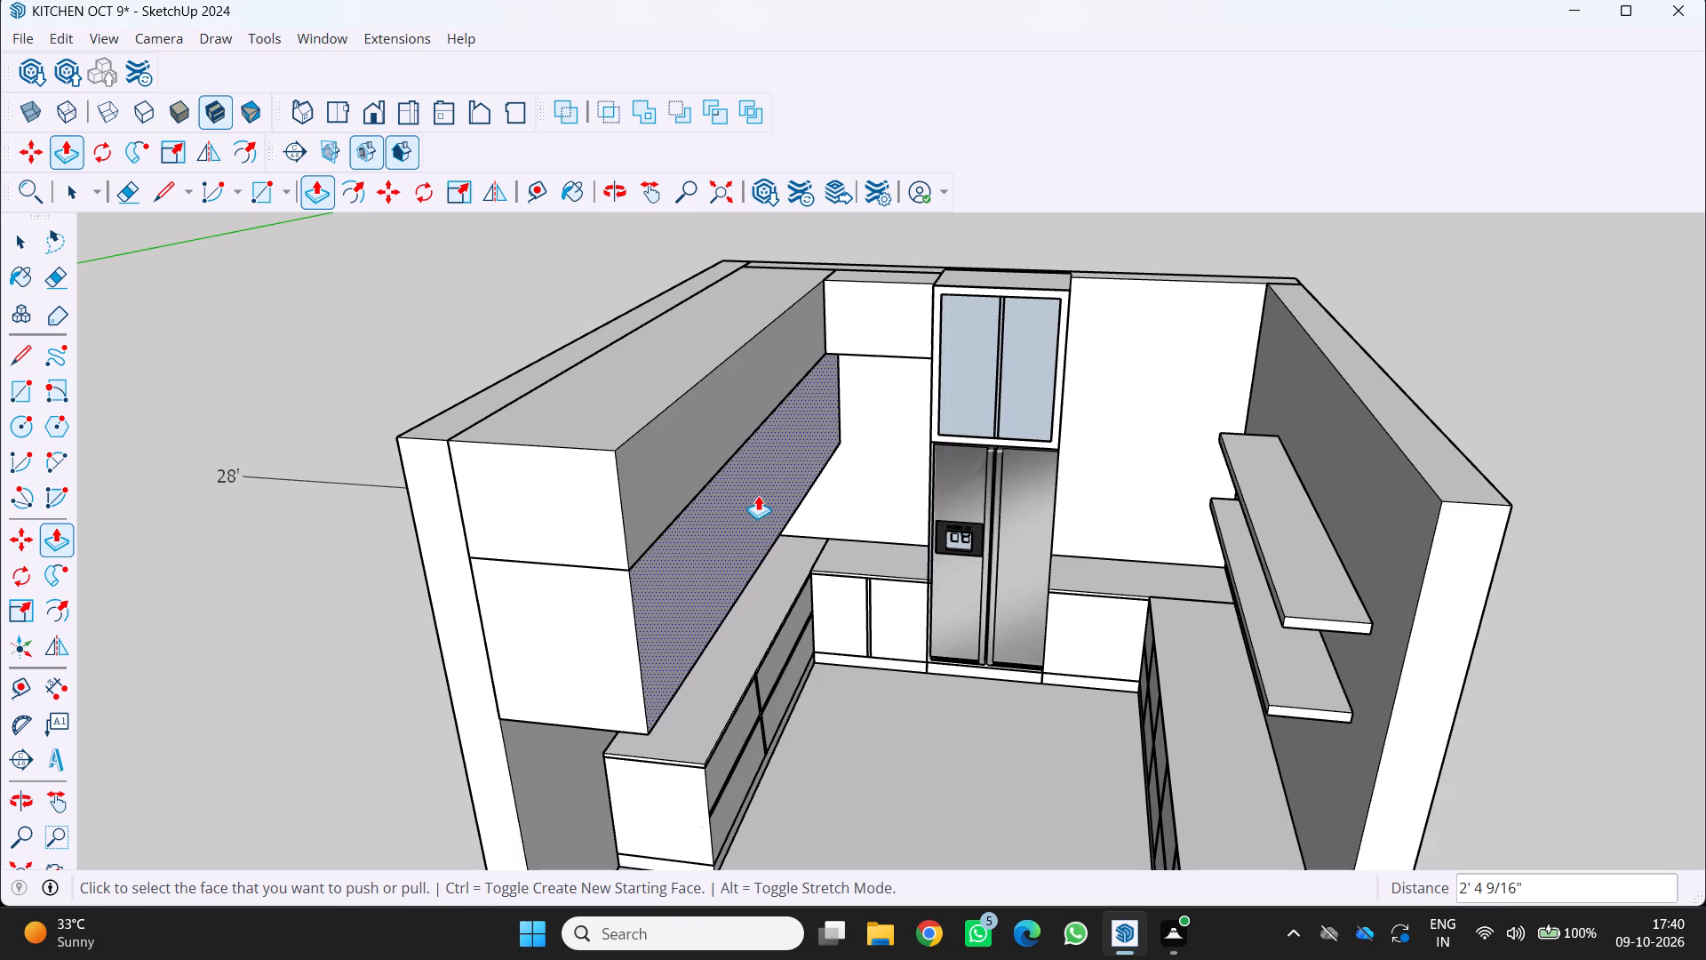
middle_drag(744, 490, 491, 475)
scroll(515, 466, up, 2)
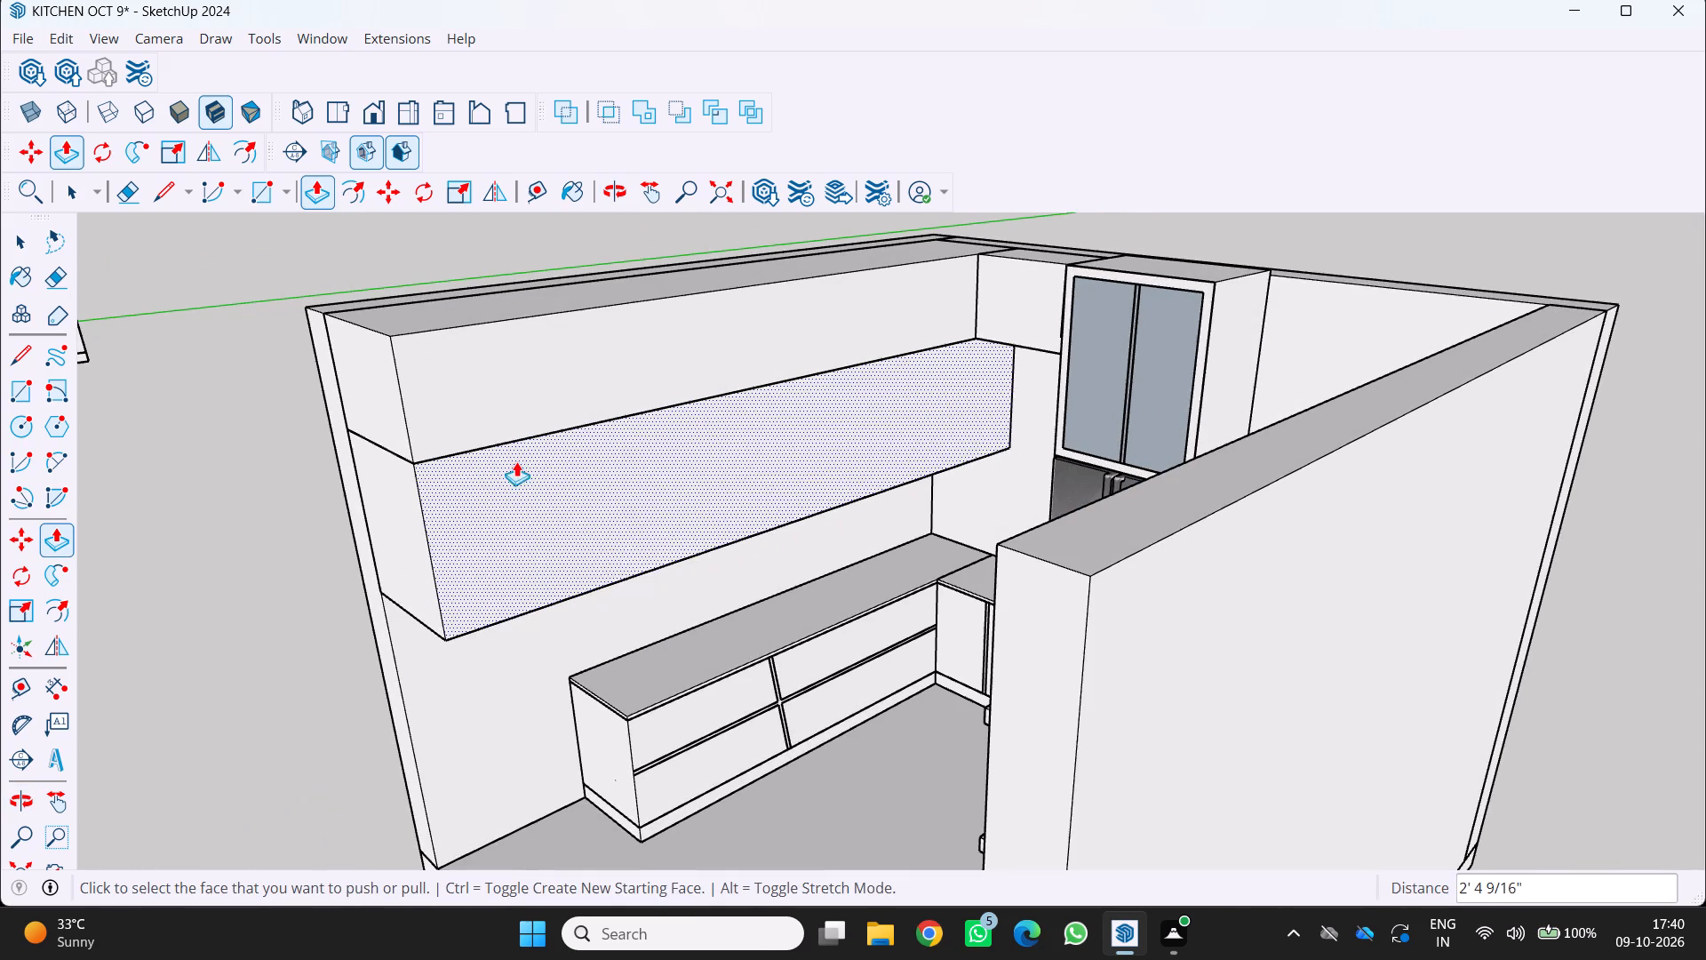
middle_drag(872, 498, 1040, 576)
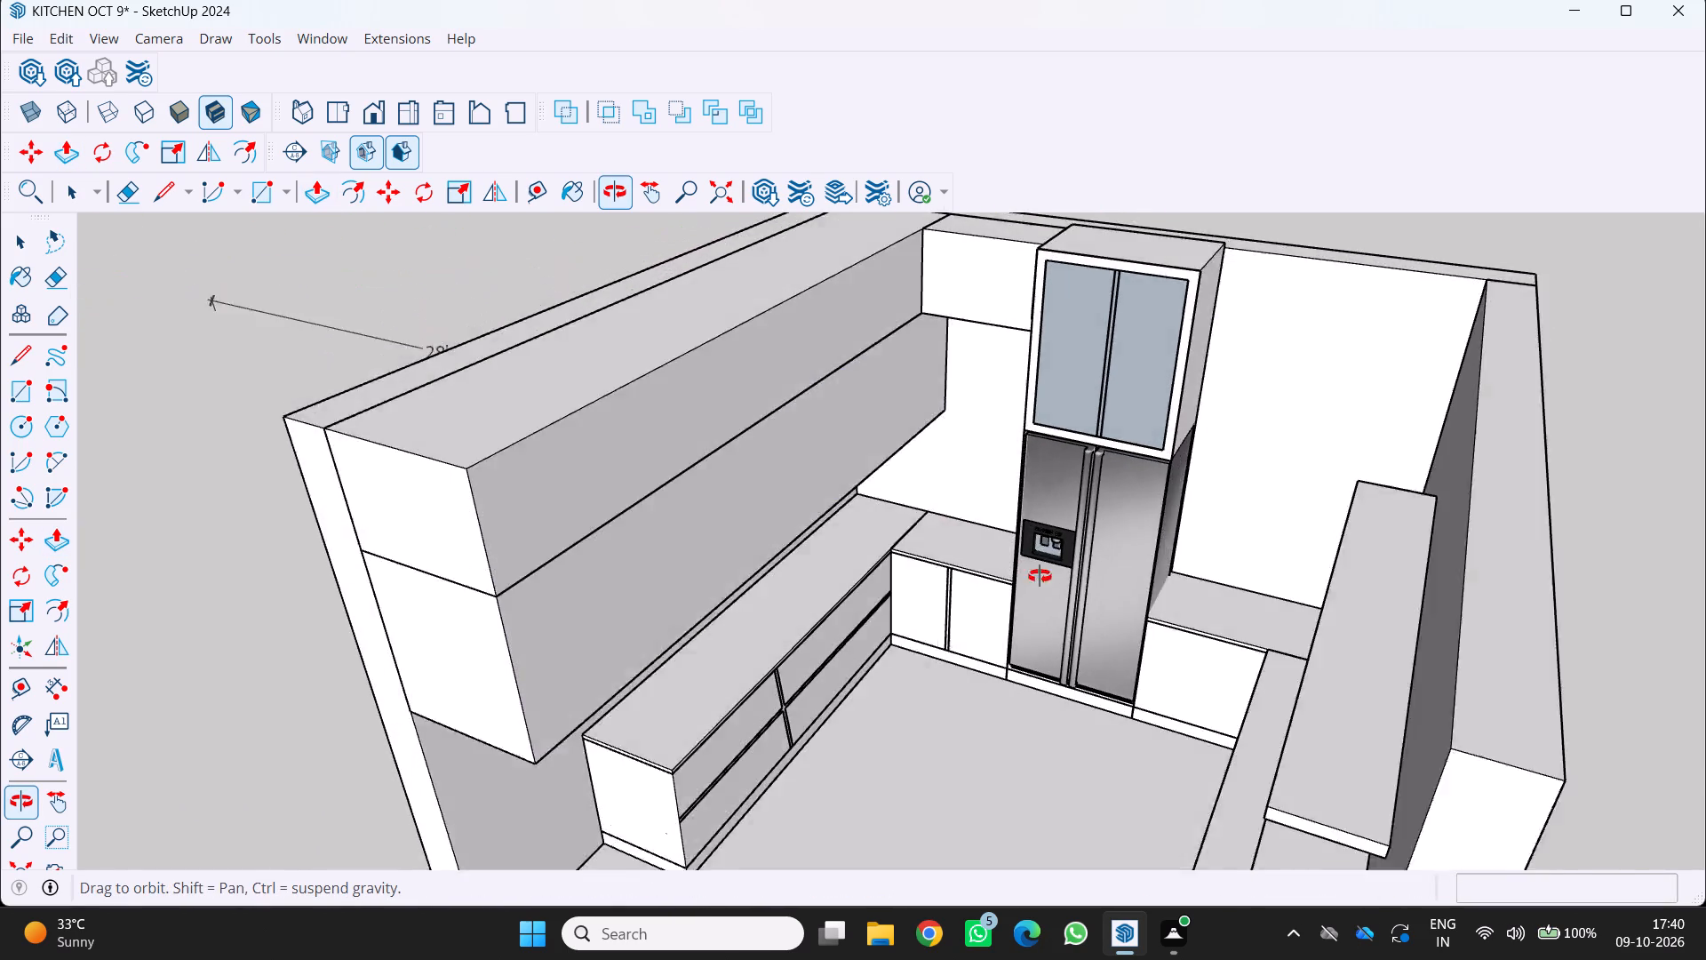
middle_drag(1040, 576, 1056, 572)
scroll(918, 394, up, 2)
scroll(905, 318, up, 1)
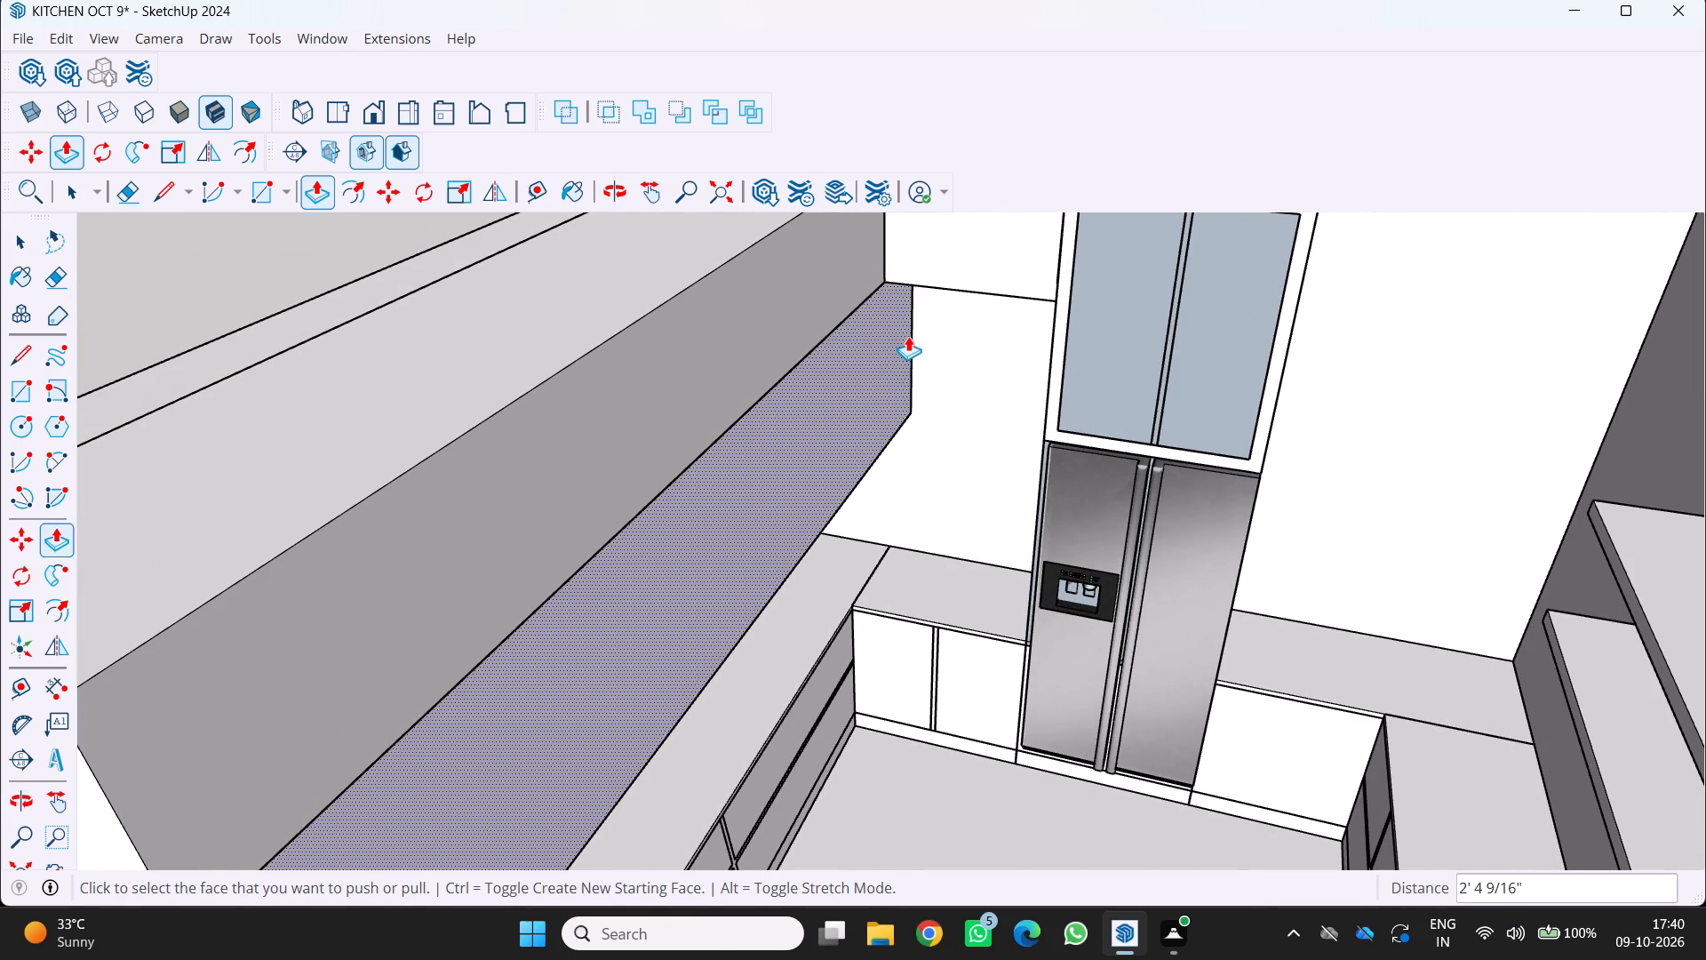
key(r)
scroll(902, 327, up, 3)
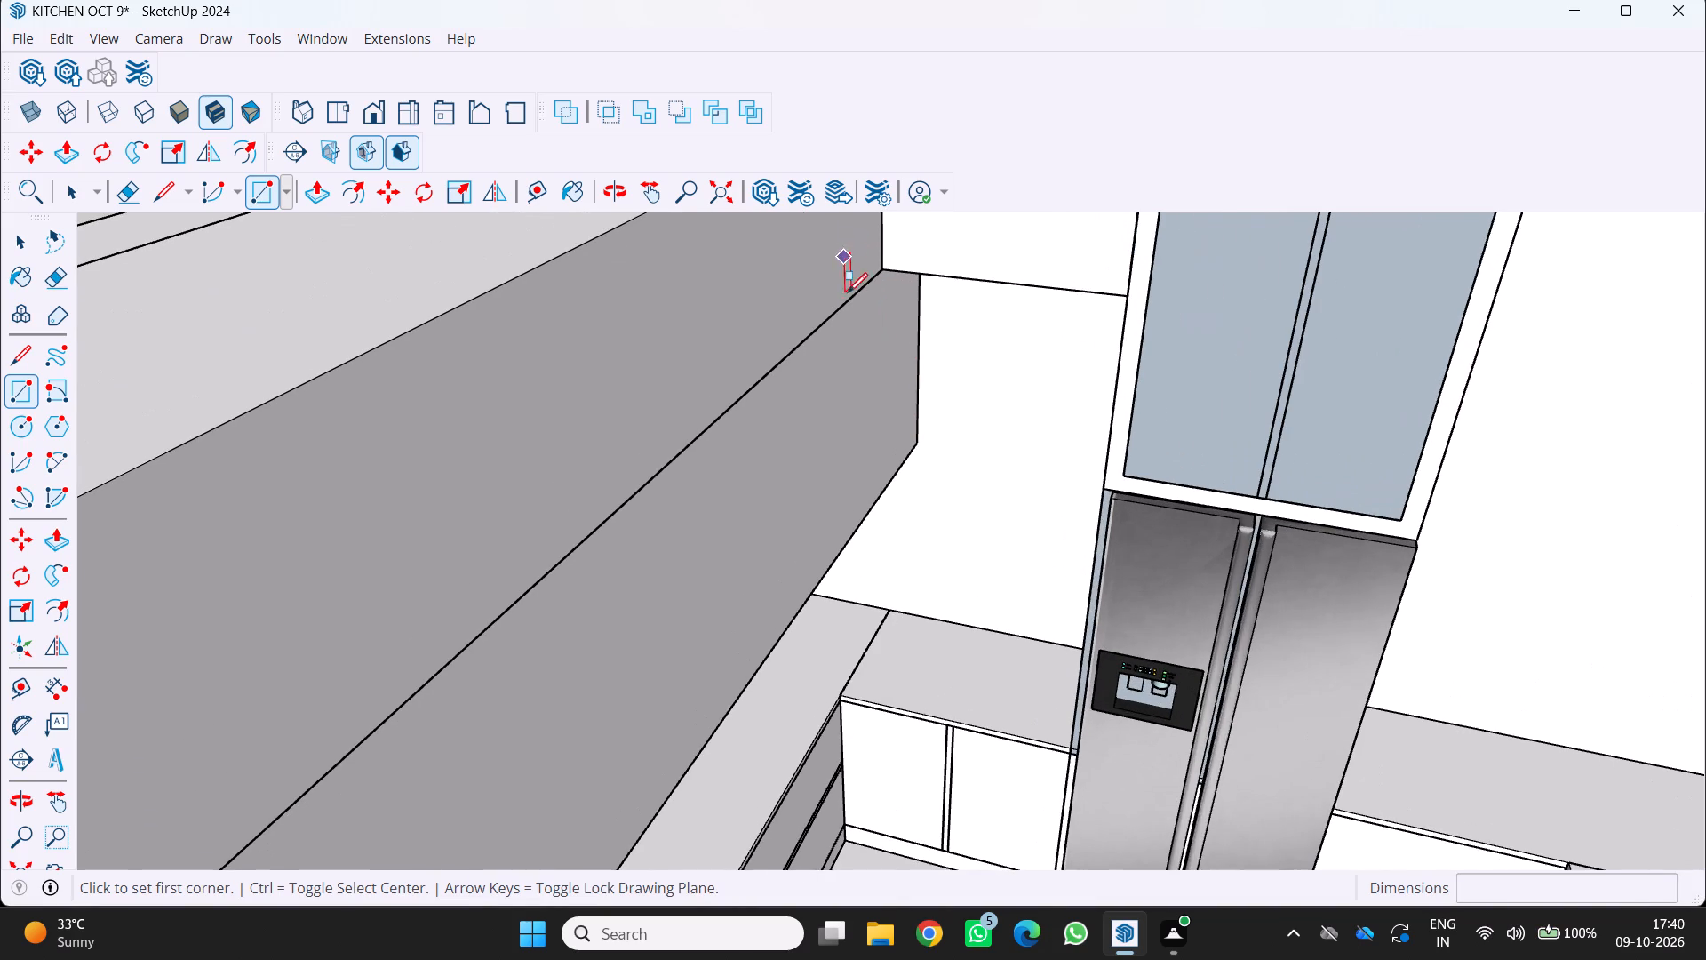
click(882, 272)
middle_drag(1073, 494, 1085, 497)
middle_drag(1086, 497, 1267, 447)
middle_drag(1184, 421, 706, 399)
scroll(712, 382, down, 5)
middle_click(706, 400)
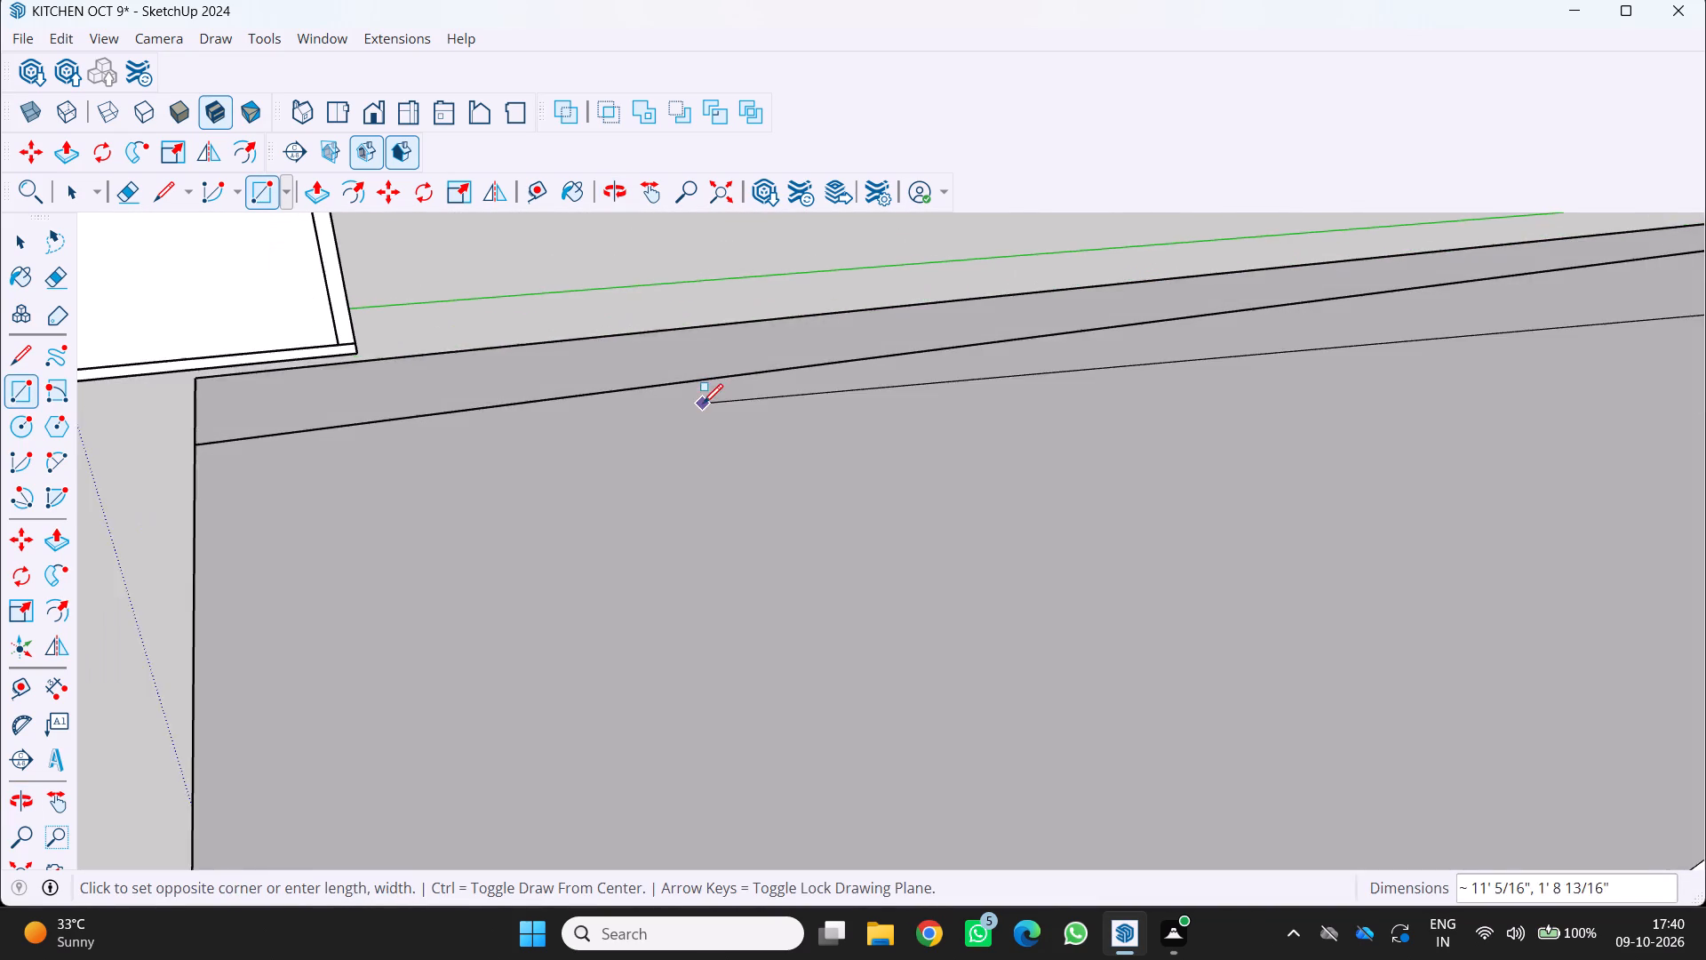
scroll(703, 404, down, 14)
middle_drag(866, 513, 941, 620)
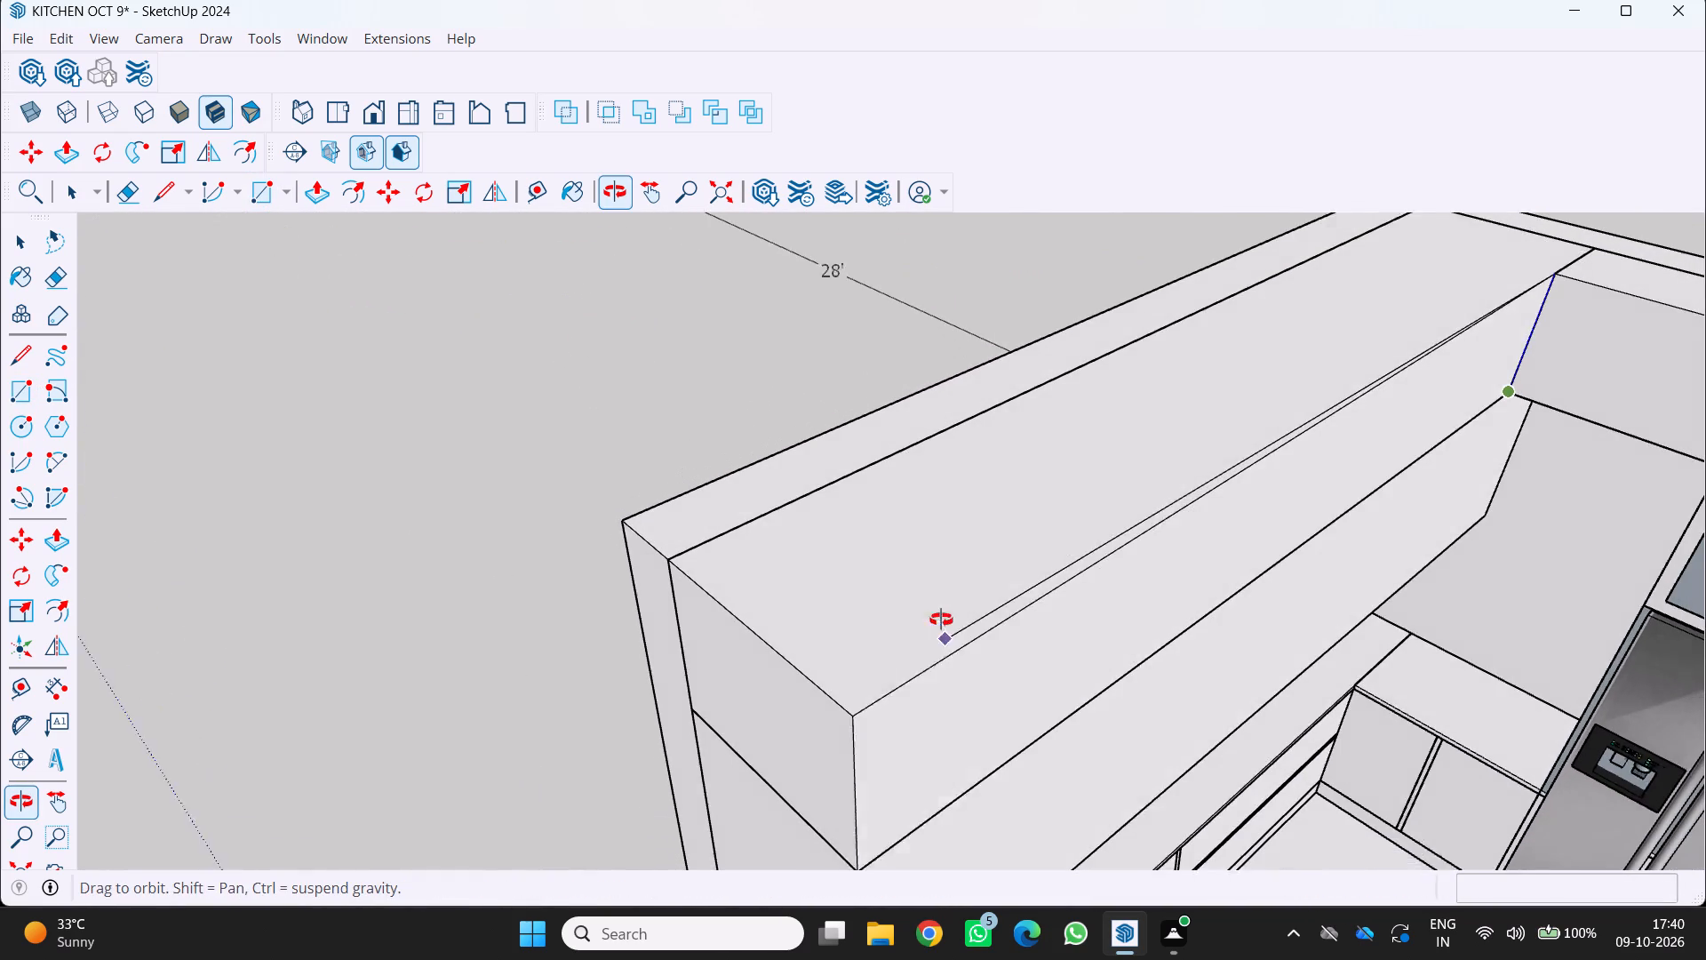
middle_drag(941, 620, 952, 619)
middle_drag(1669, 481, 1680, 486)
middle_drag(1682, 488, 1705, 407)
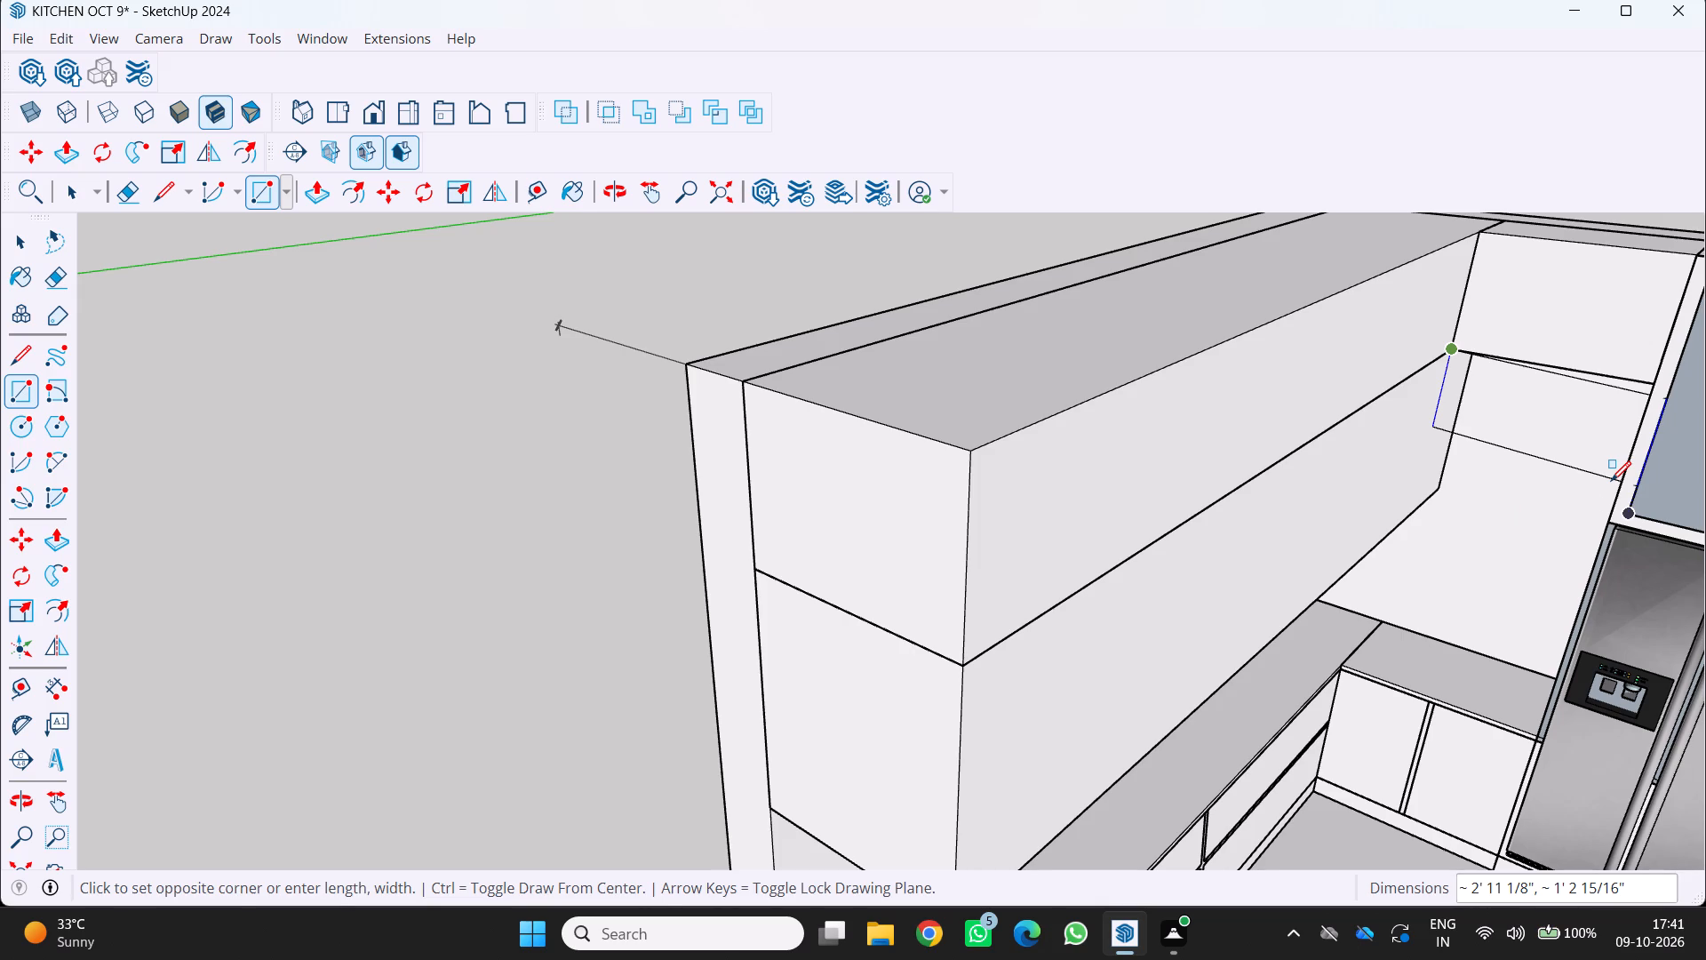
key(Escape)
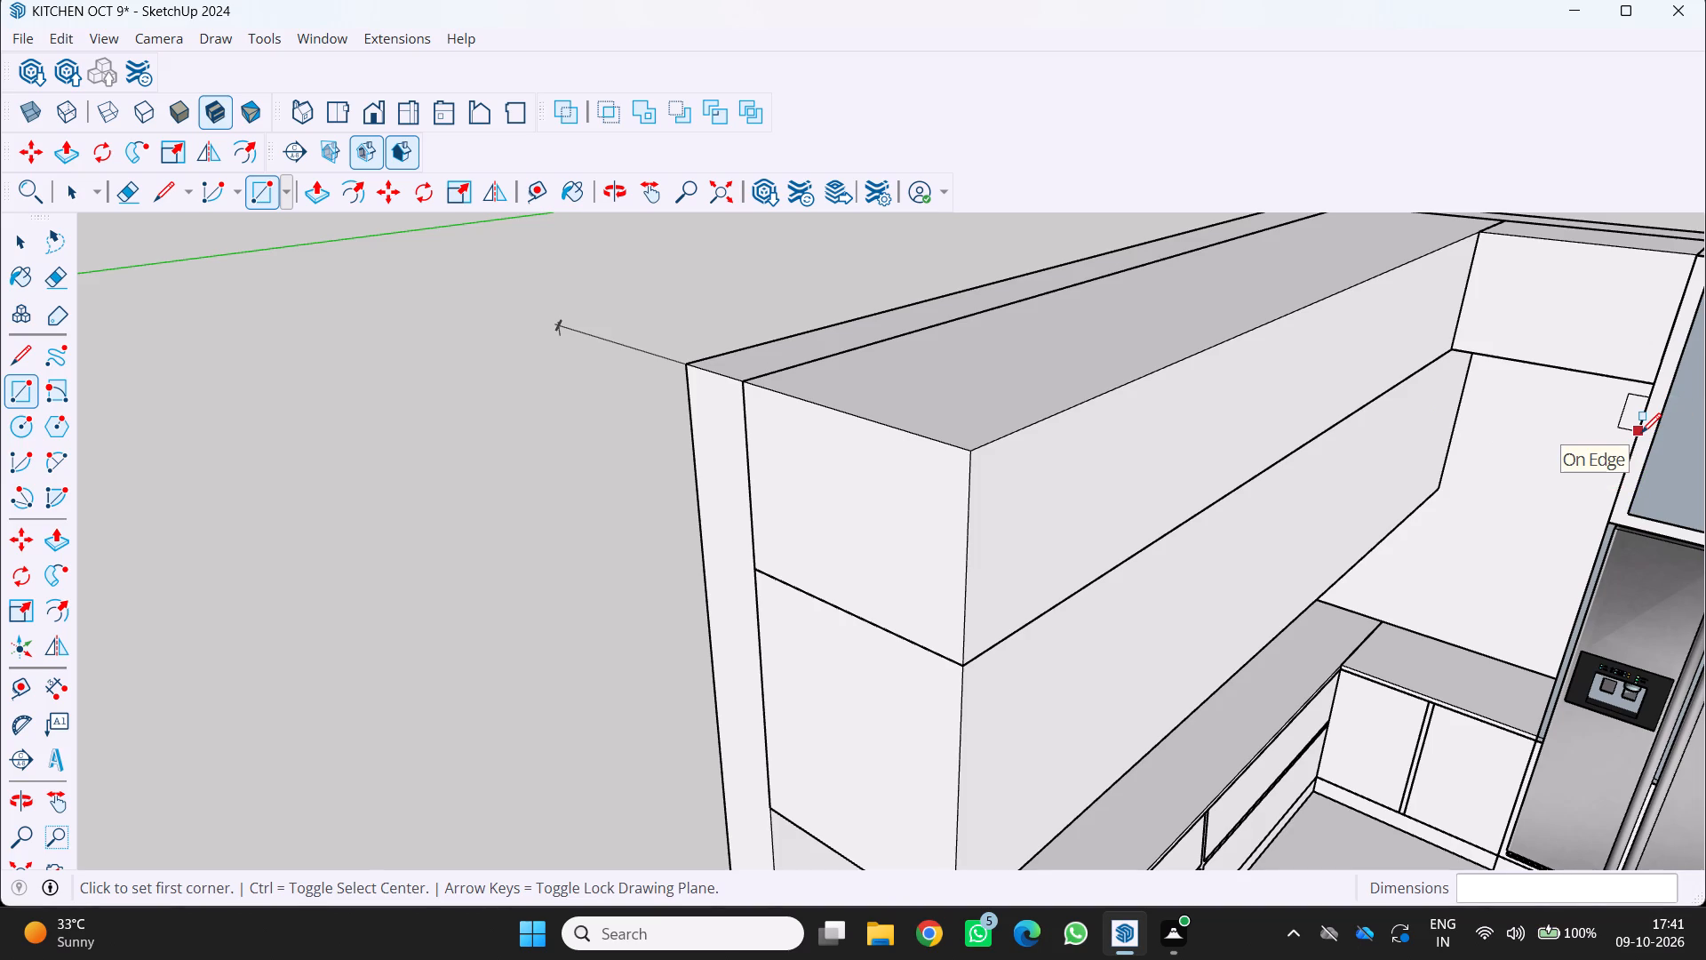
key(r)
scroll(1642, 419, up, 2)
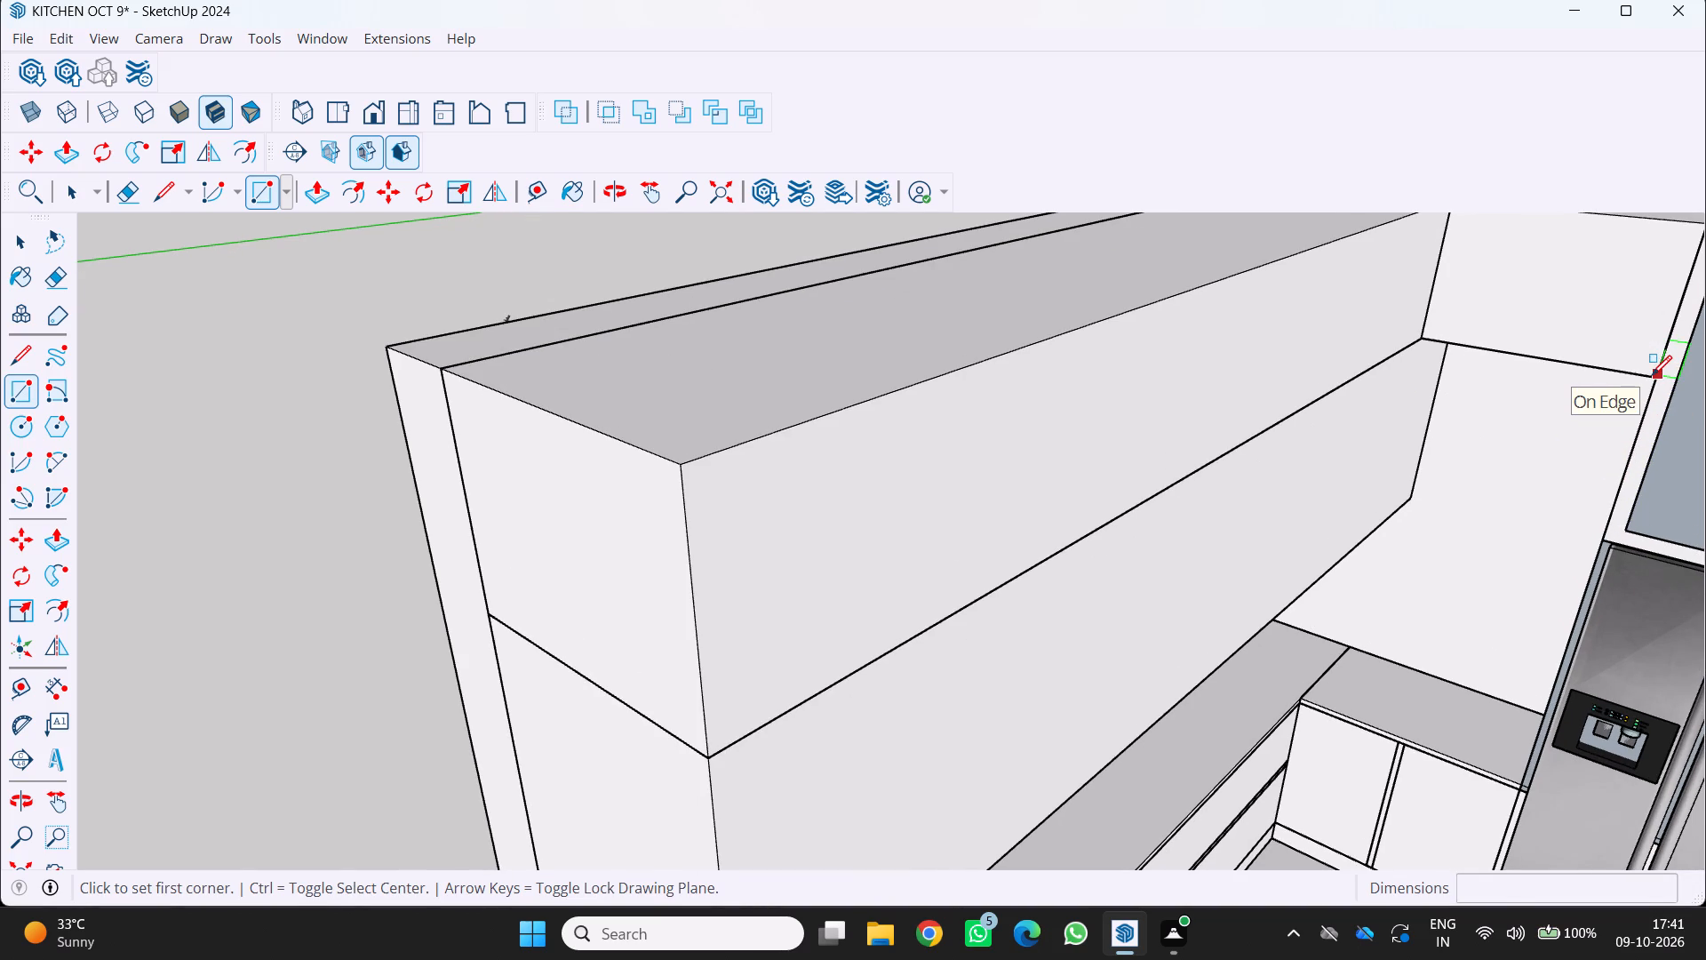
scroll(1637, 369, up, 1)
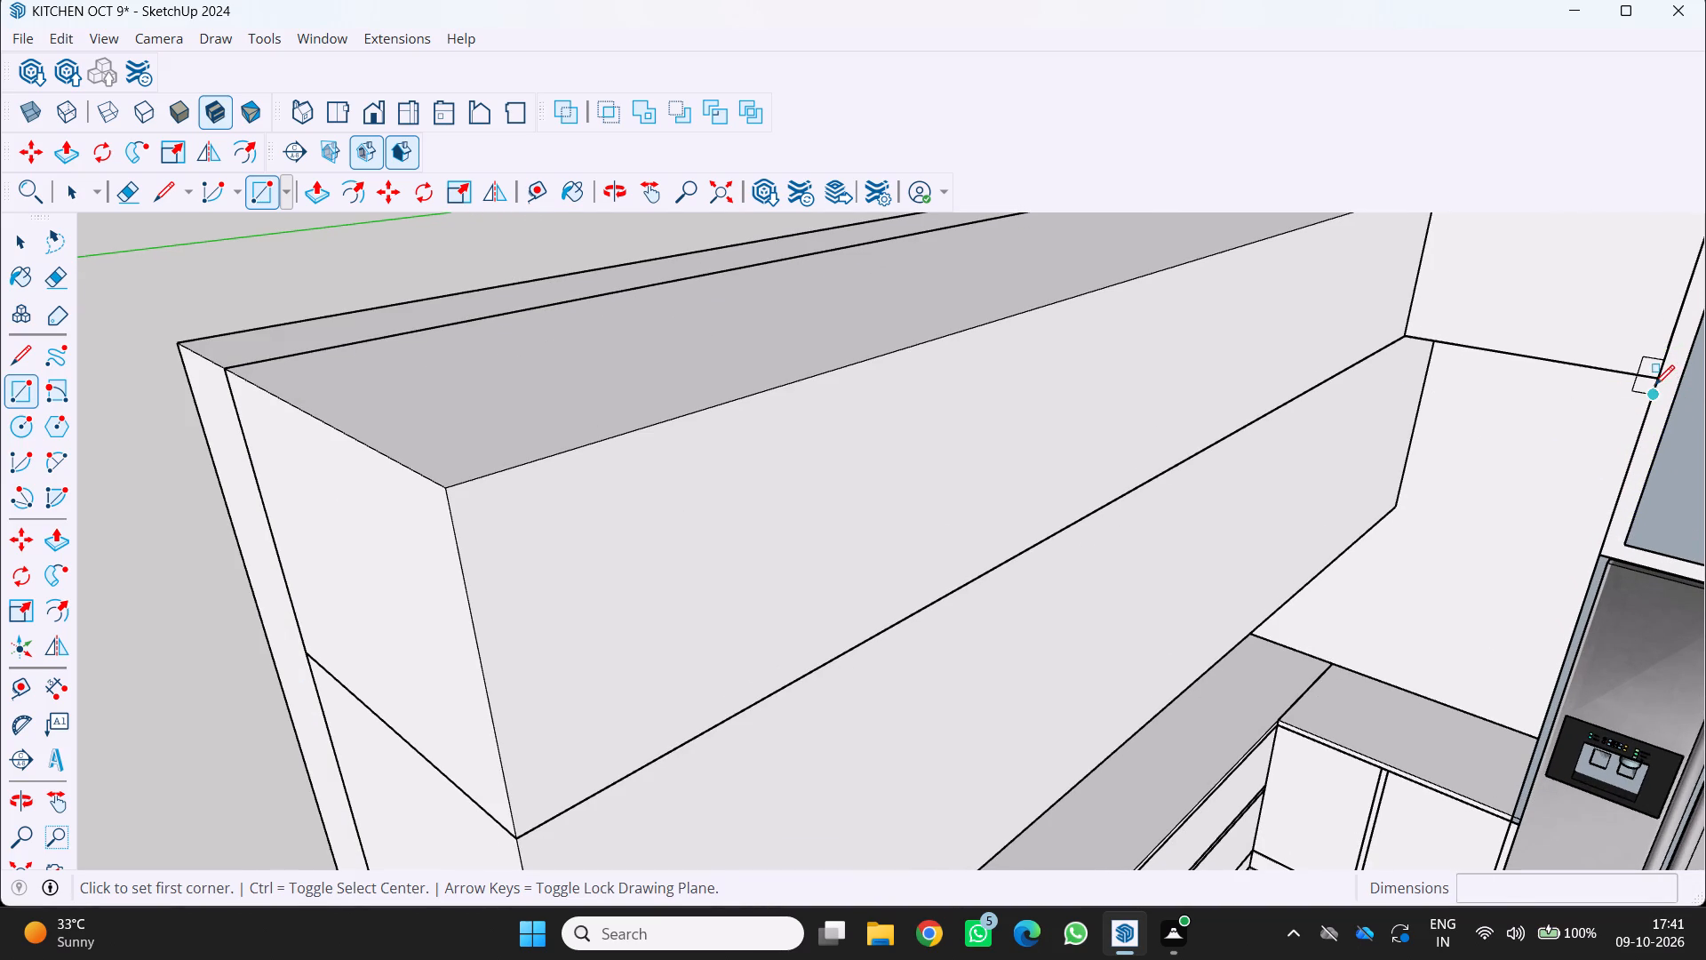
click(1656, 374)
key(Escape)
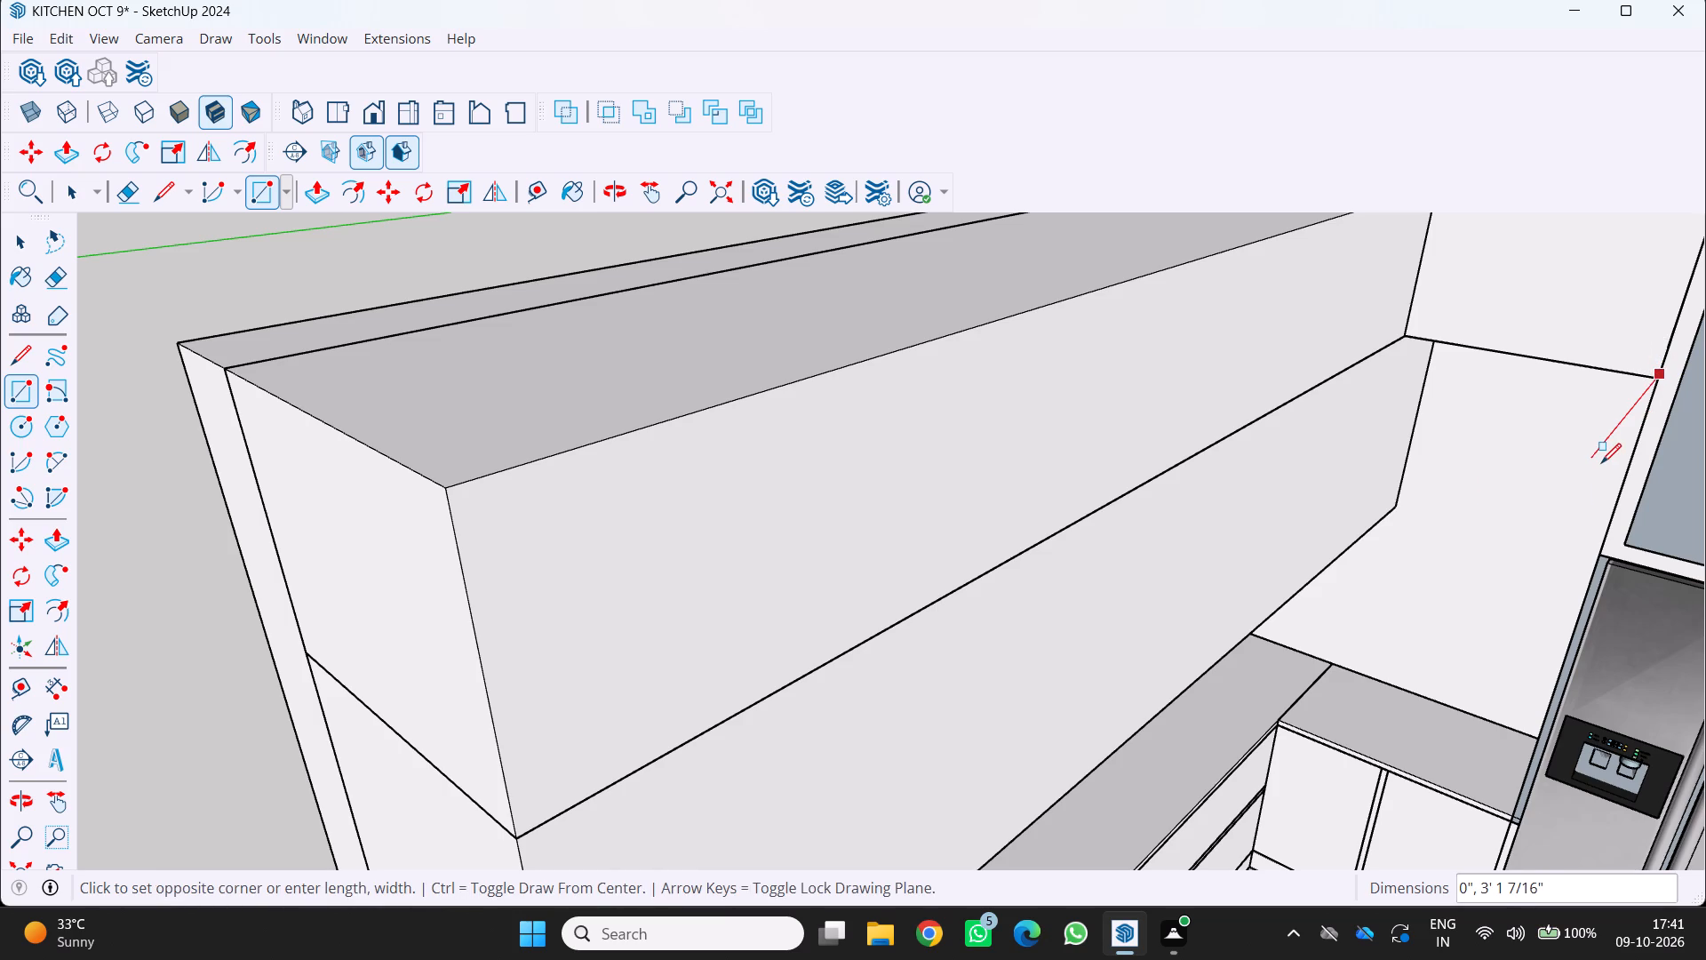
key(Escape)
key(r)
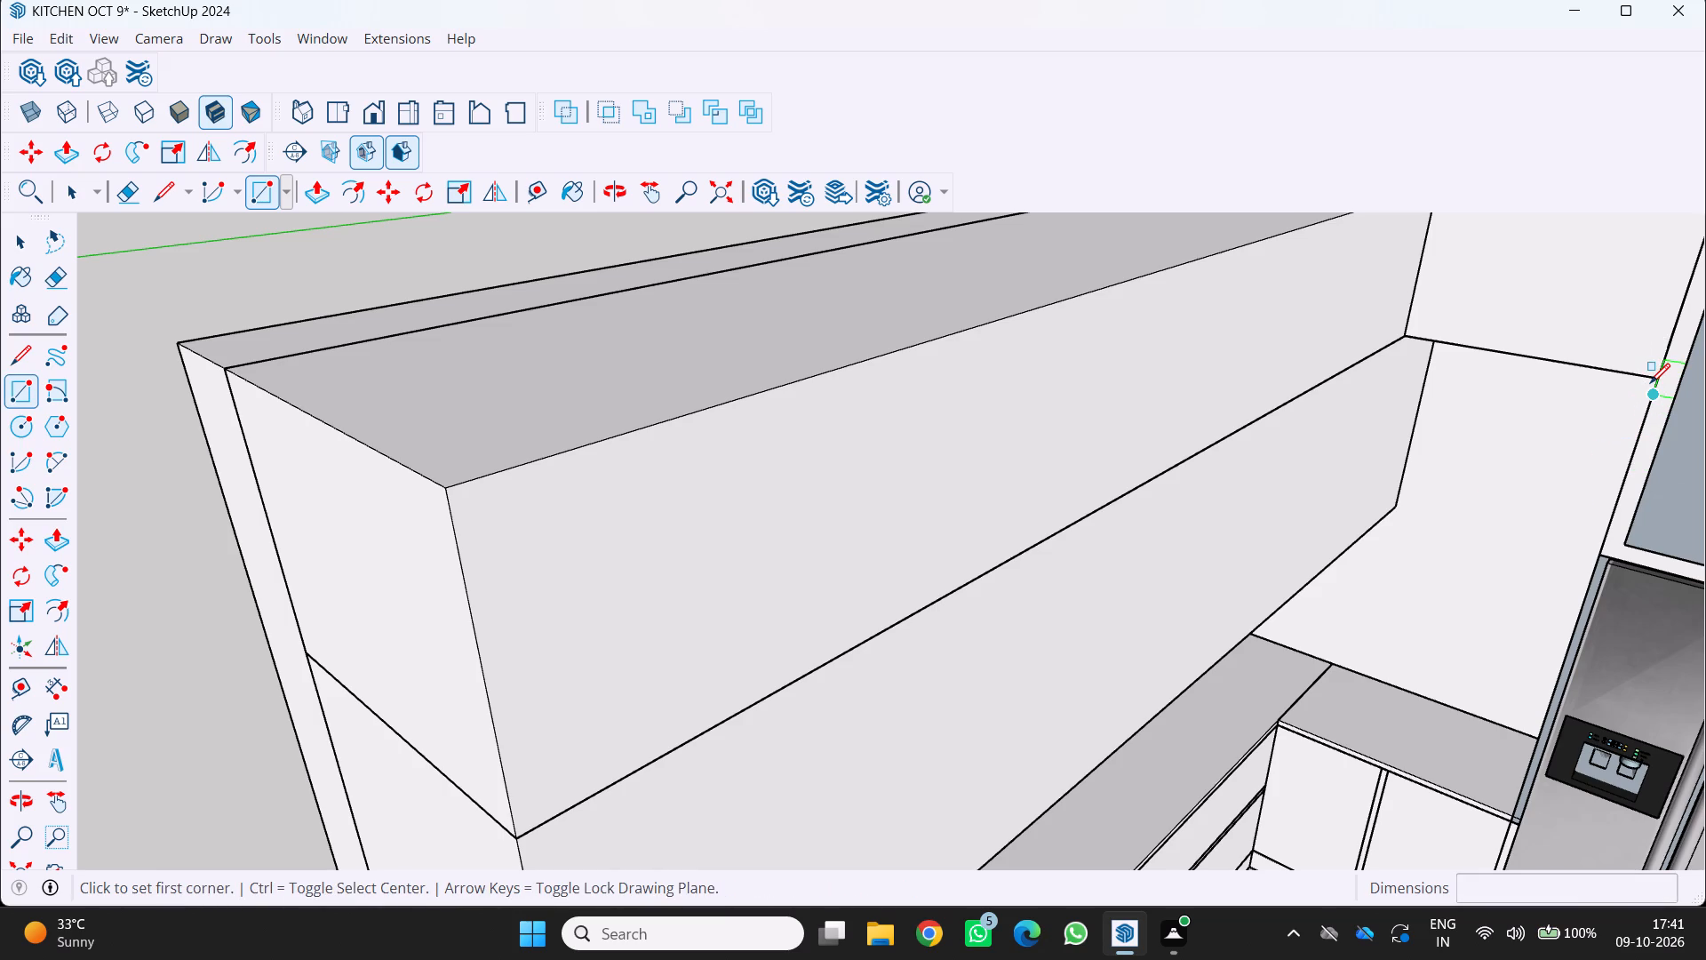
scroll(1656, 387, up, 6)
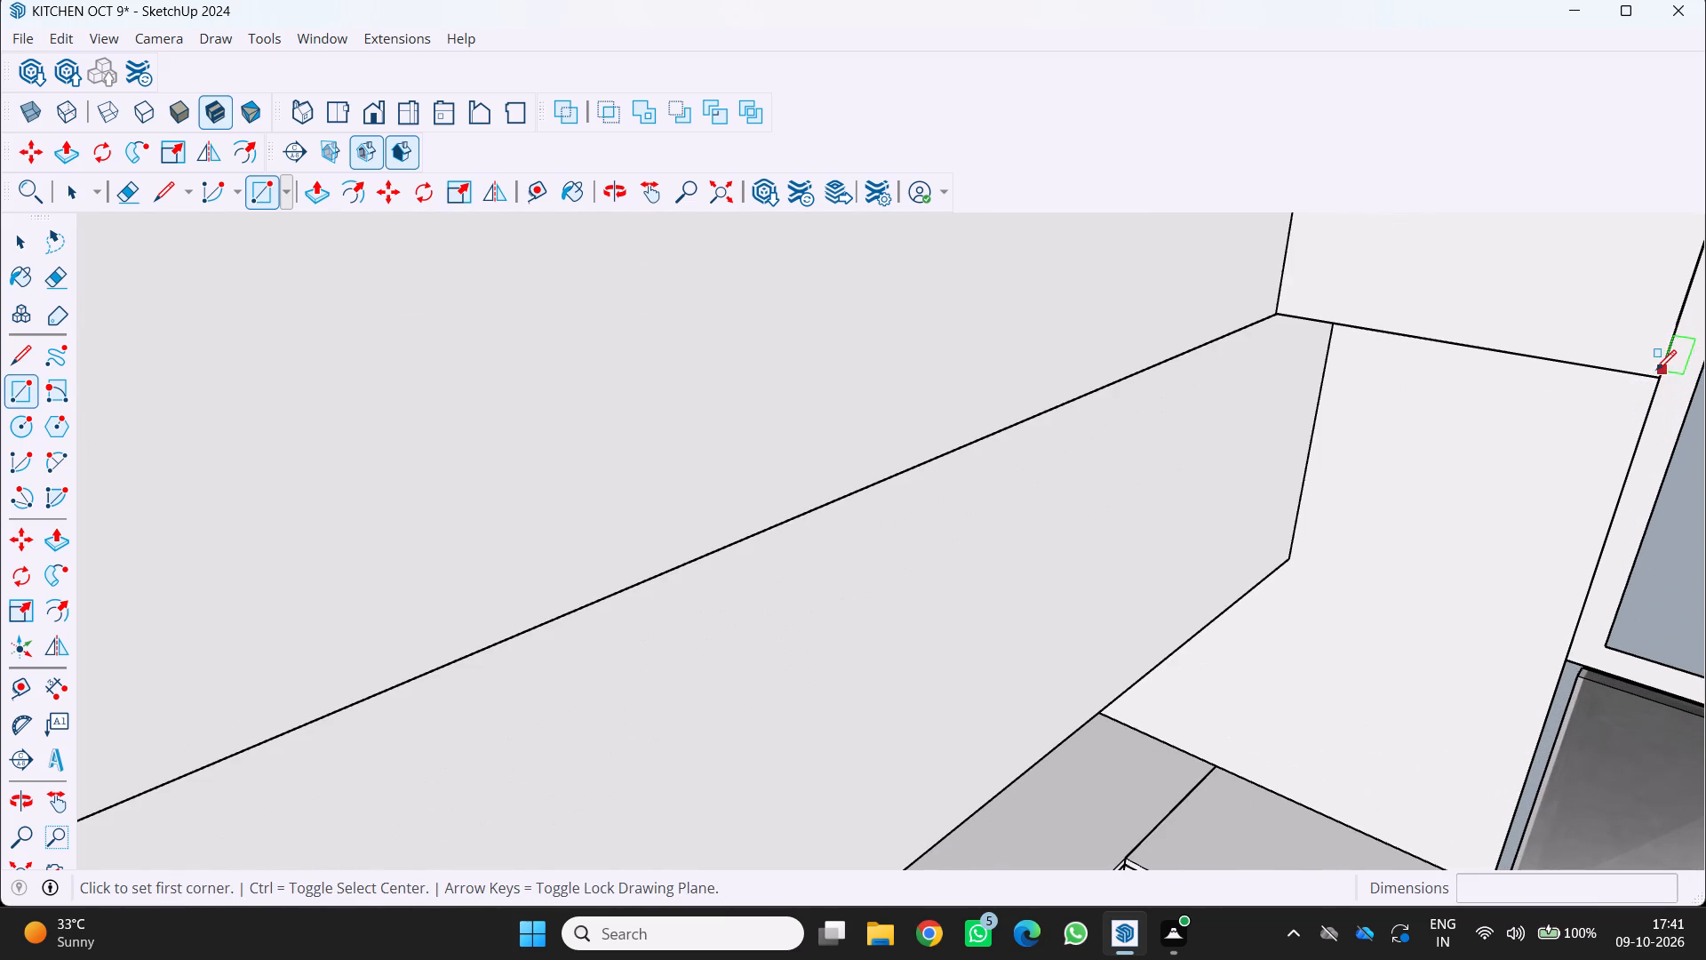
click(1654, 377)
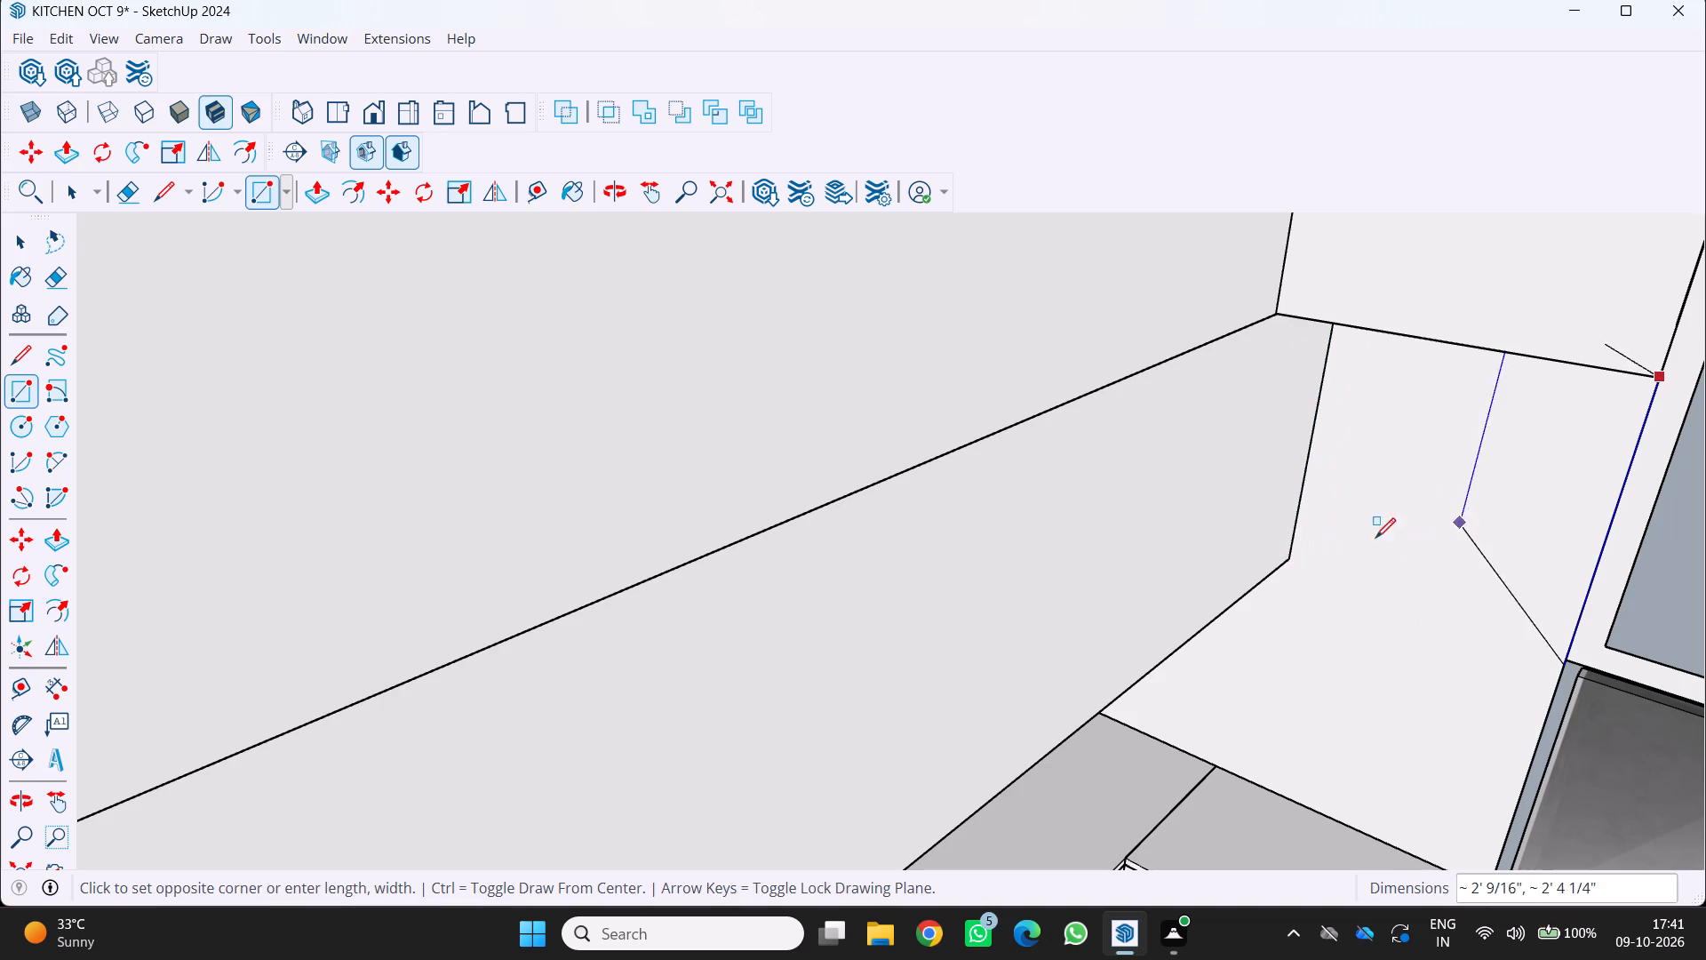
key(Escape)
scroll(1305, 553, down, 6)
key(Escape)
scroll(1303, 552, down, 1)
Draw a rectangle about 2' 8 9/16" by 2' 8" on the back wall directly beneath the short overhead block beside the fridge cabinet.
middle_click(1303, 552)
middle_drag(1303, 552, 1327, 530)
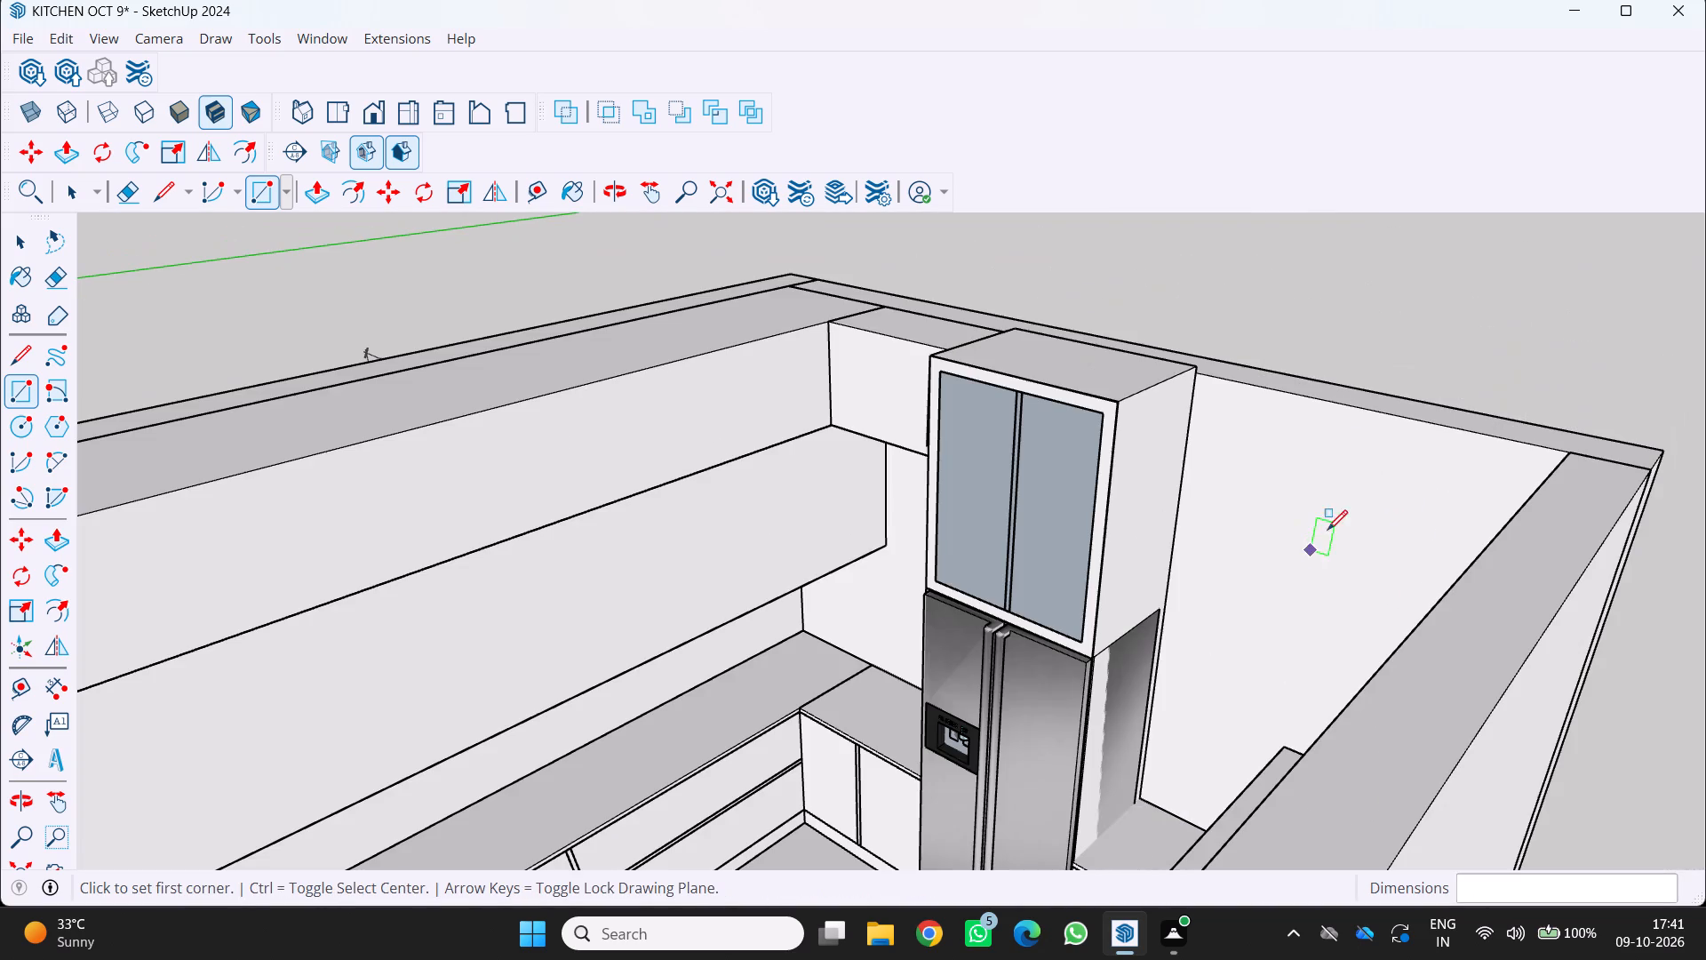
middle_drag(1327, 530, 1396, 466)
middle_click(1396, 466)
scroll(679, 530, down, 2)
middle_click(687, 527)
middle_click(696, 527)
middle_drag(706, 526, 928, 339)
middle_click(929, 338)
scroll(784, 507, up, 2)
click(806, 617)
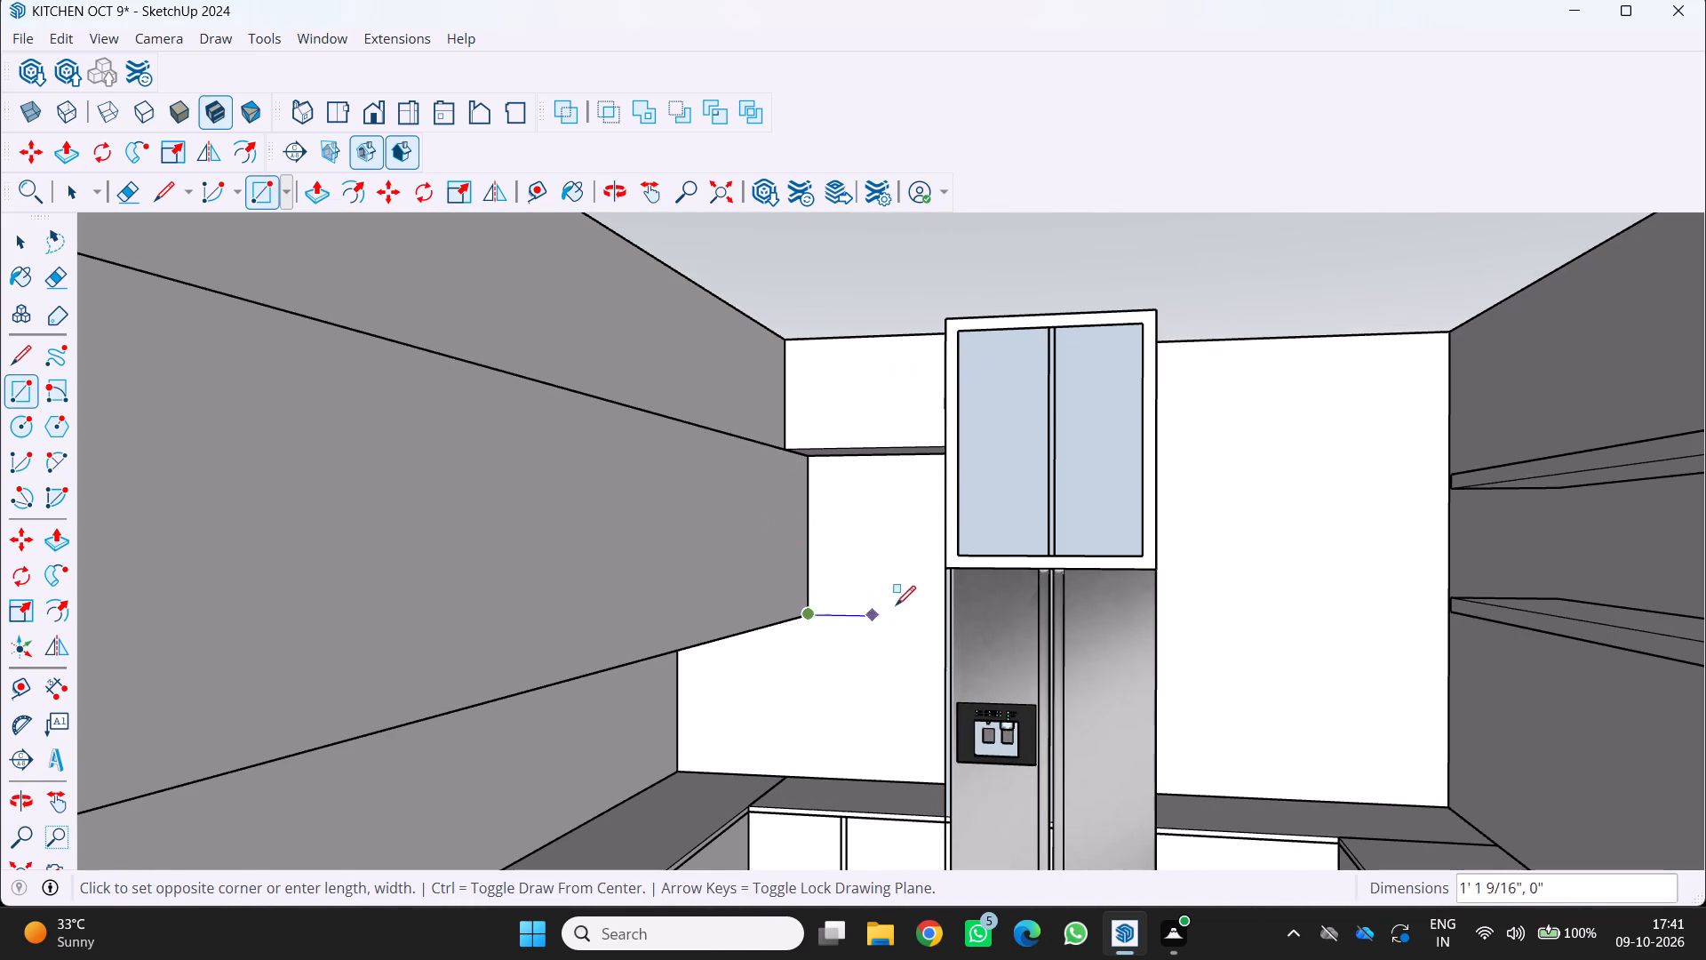
middle_click(916, 465)
middle_drag(923, 468, 1014, 436)
middle_click(1014, 436)
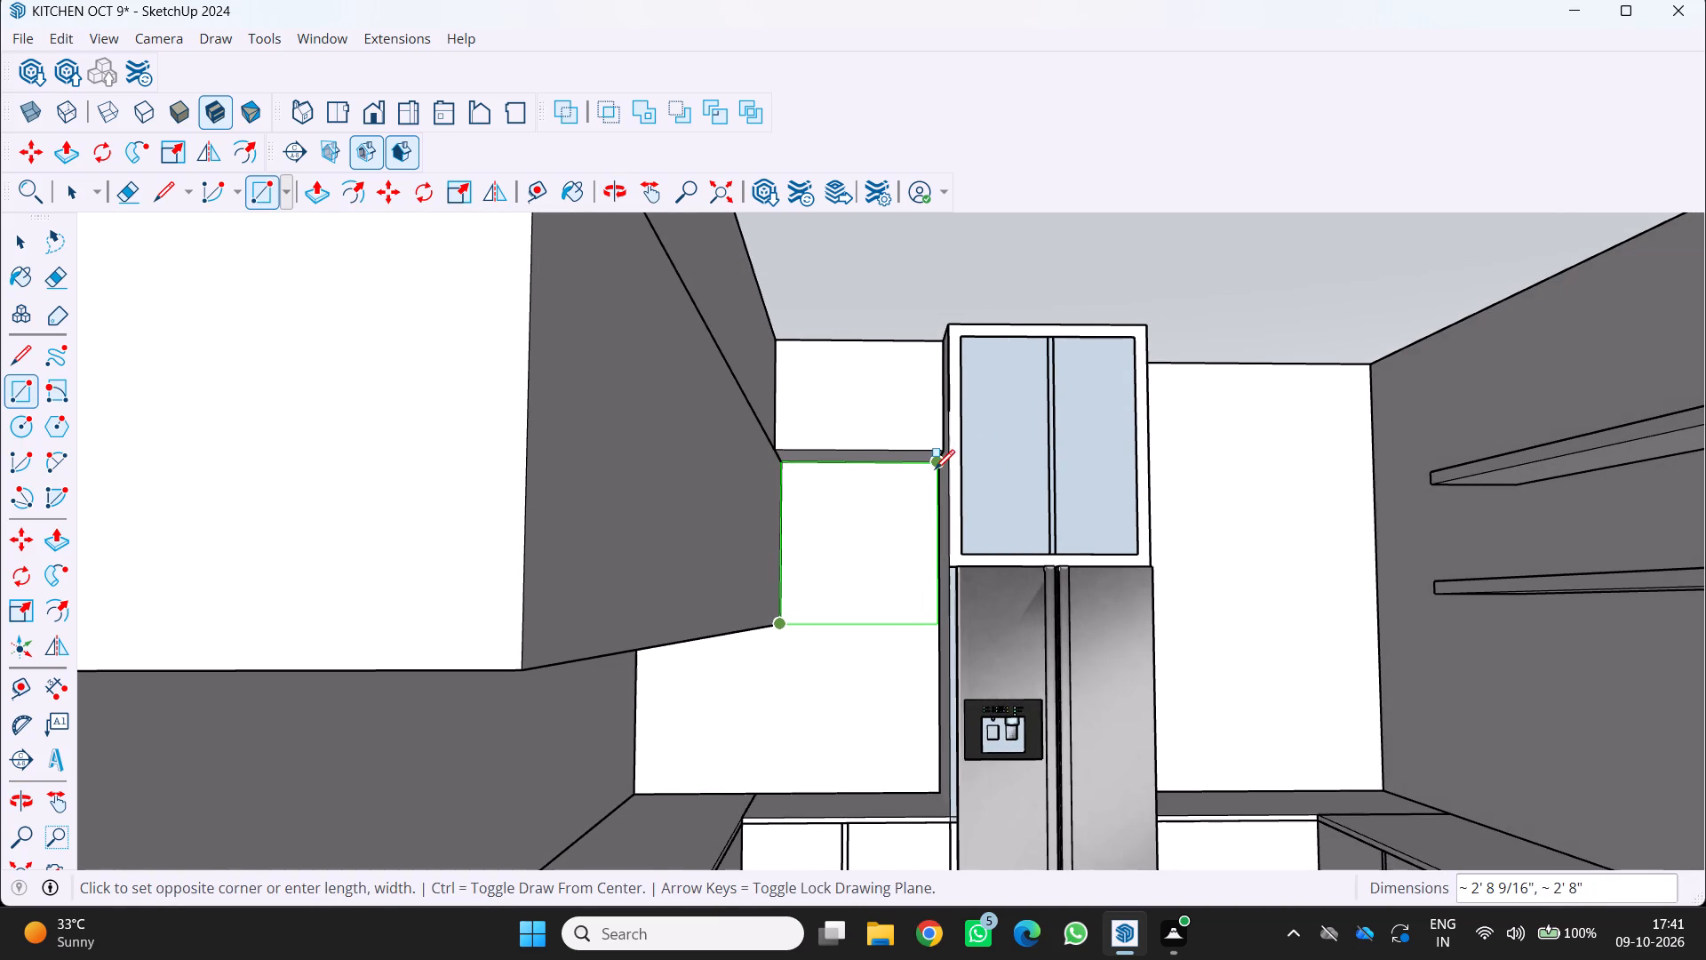
click(932, 469)
Push/Pull the new back-wall rectangle outward, finishing with a 5" pull, until it is flush with the short overhead block above.
key(p)
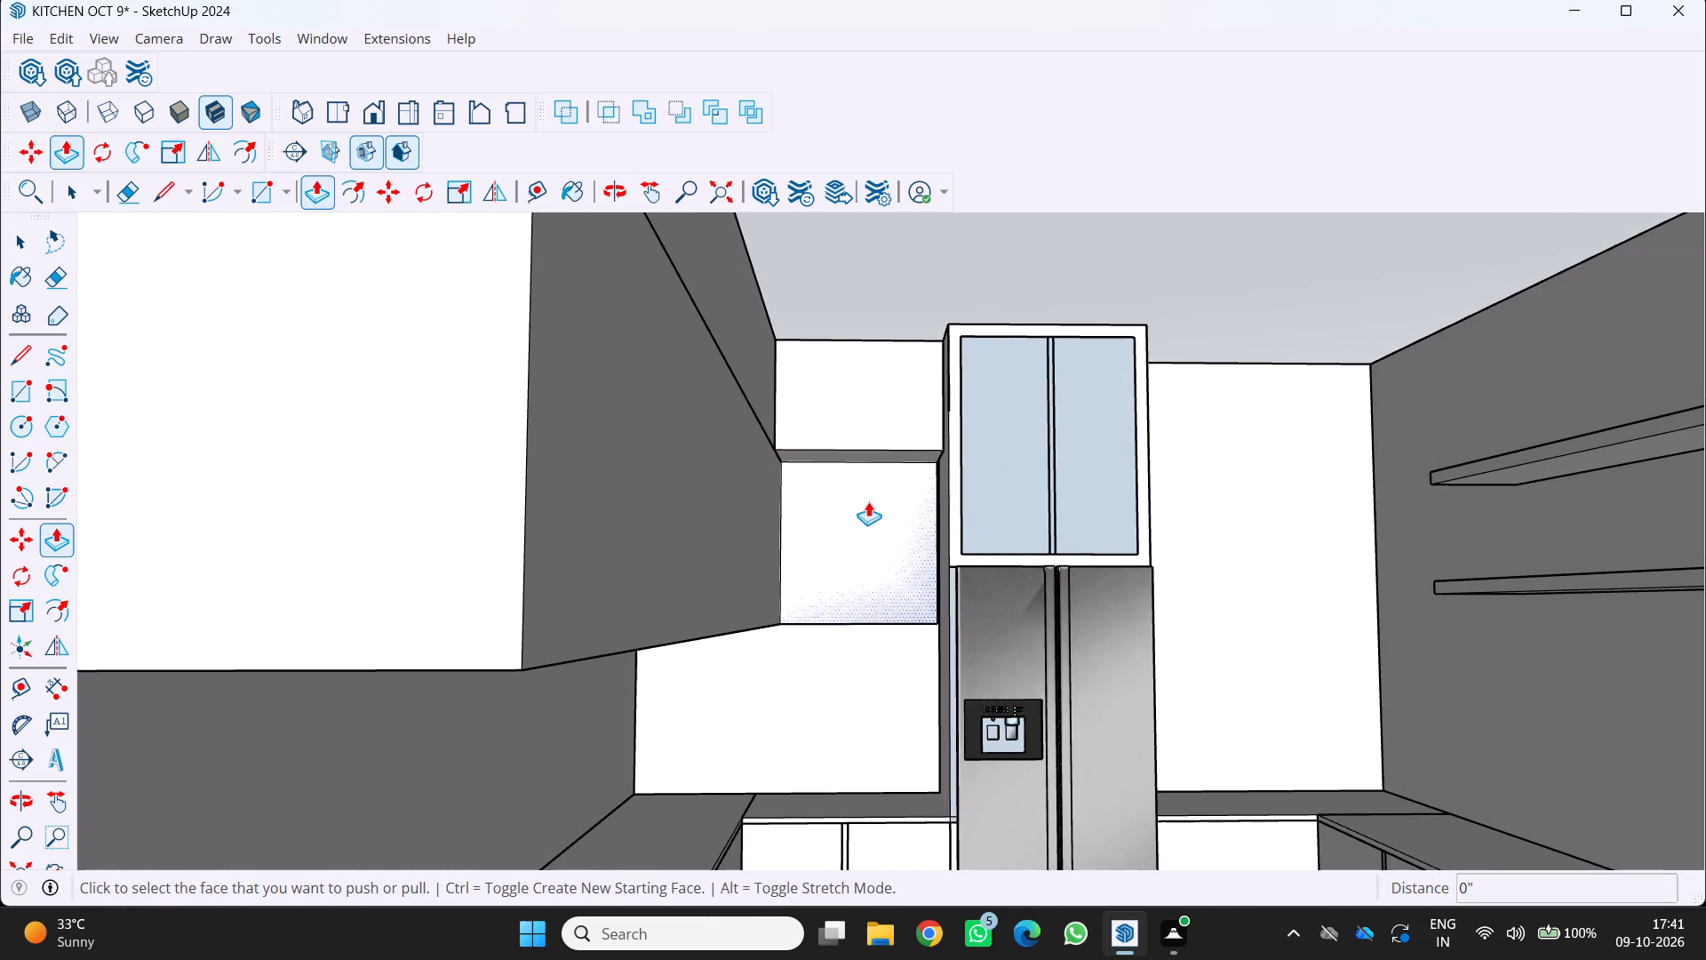
click(868, 501)
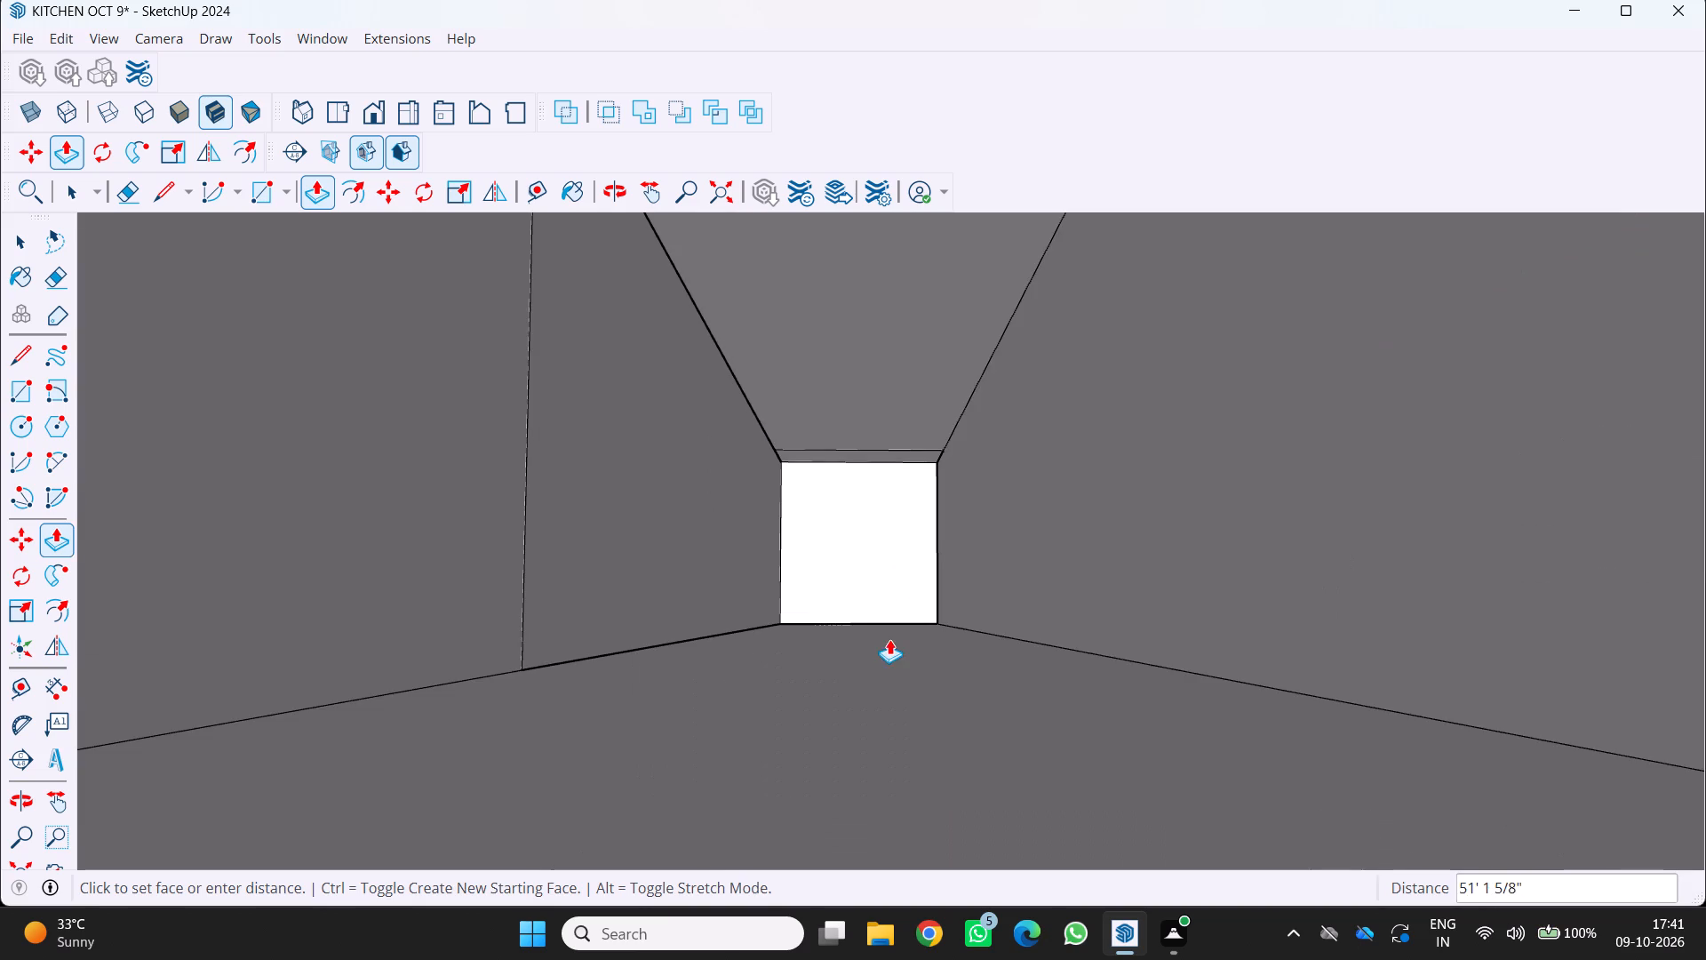
scroll(881, 610, down, 8)
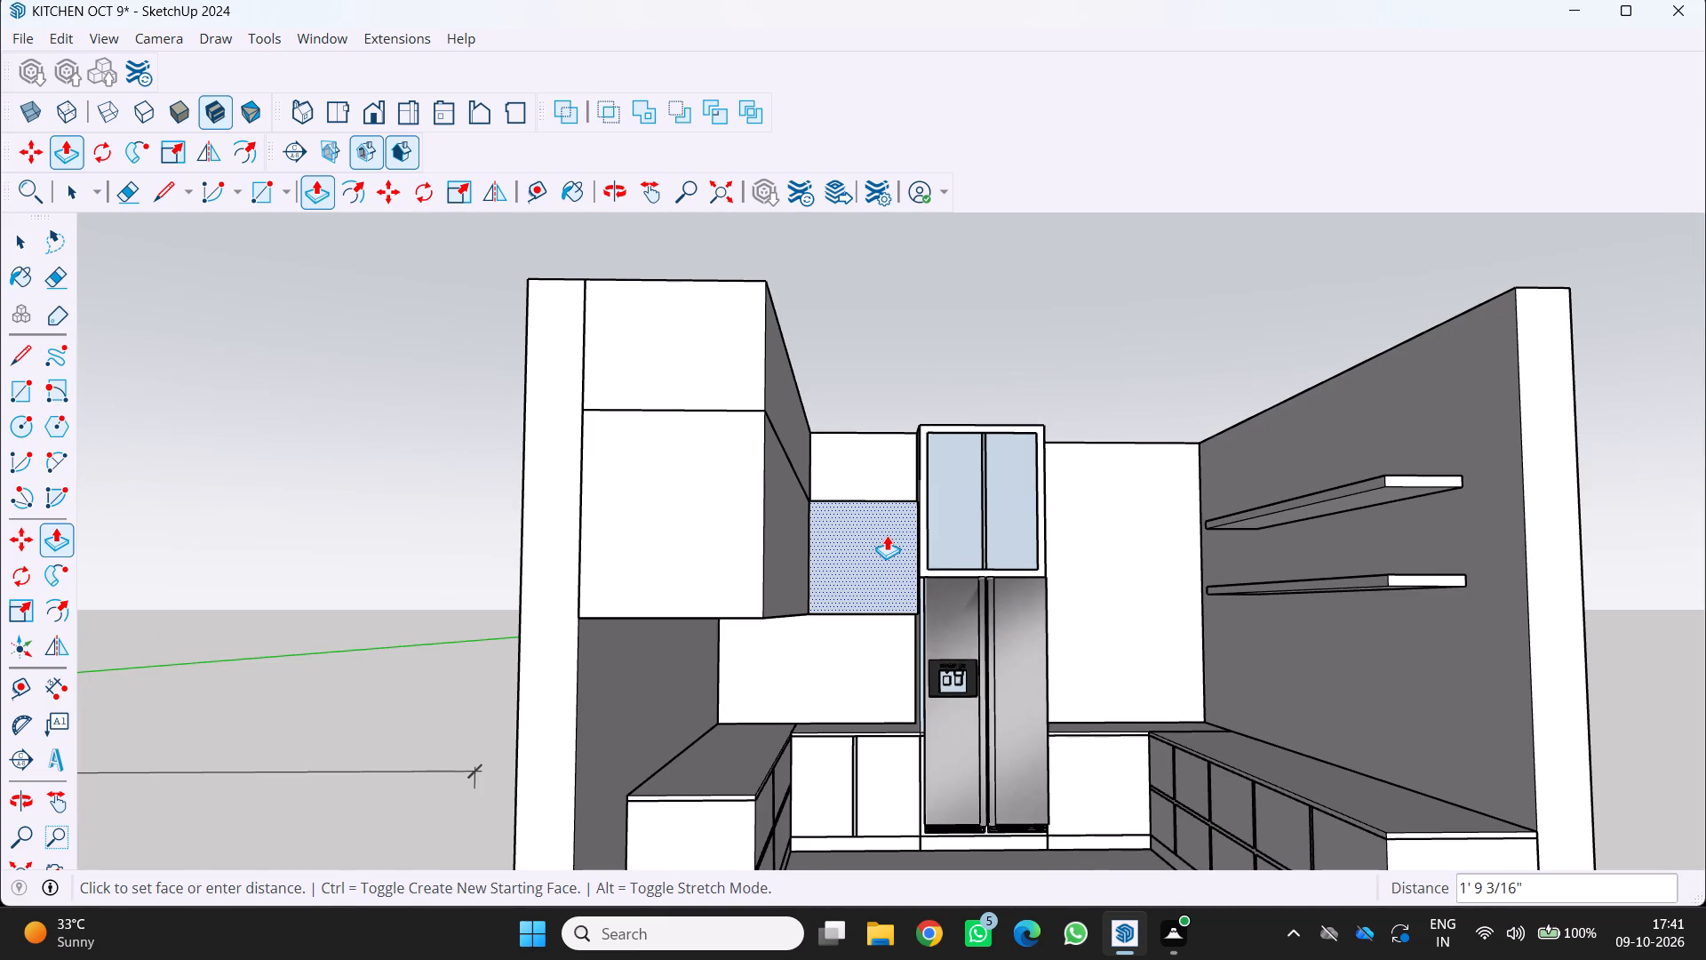
click(887, 535)
middle_drag(818, 651, 755, 748)
middle_drag(838, 616, 837, 617)
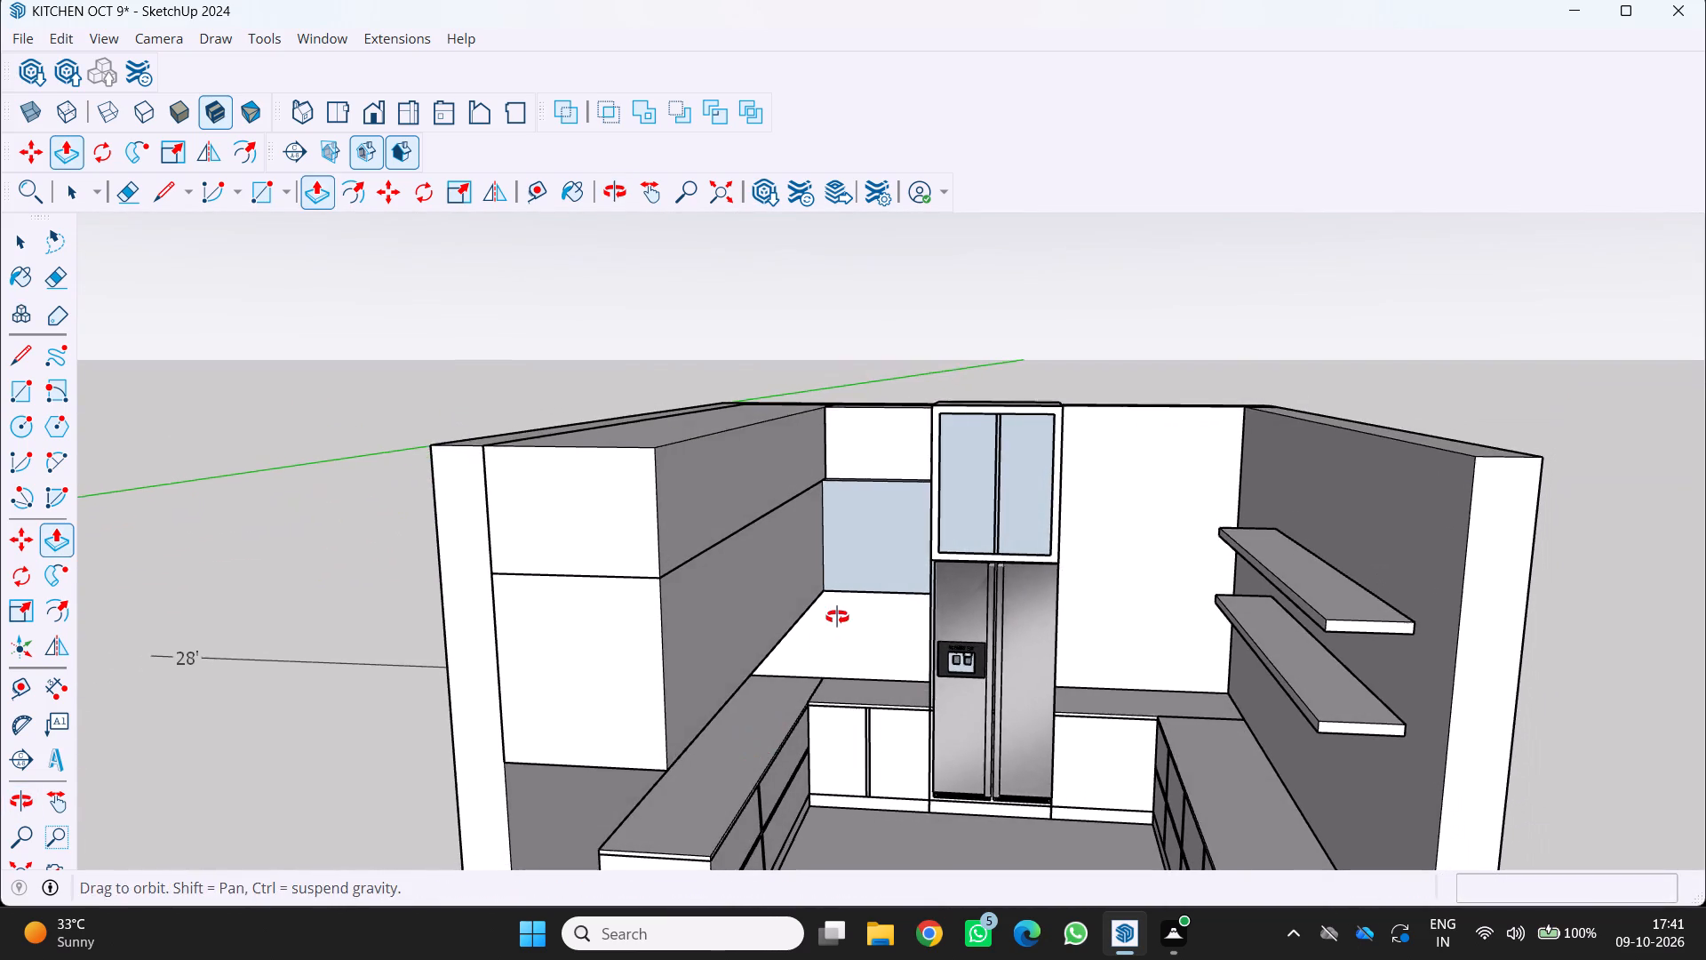
middle_drag(837, 617, 753, 636)
scroll(832, 464, up, 1)
middle_drag(833, 464, 792, 556)
scroll(862, 461, up, 5)
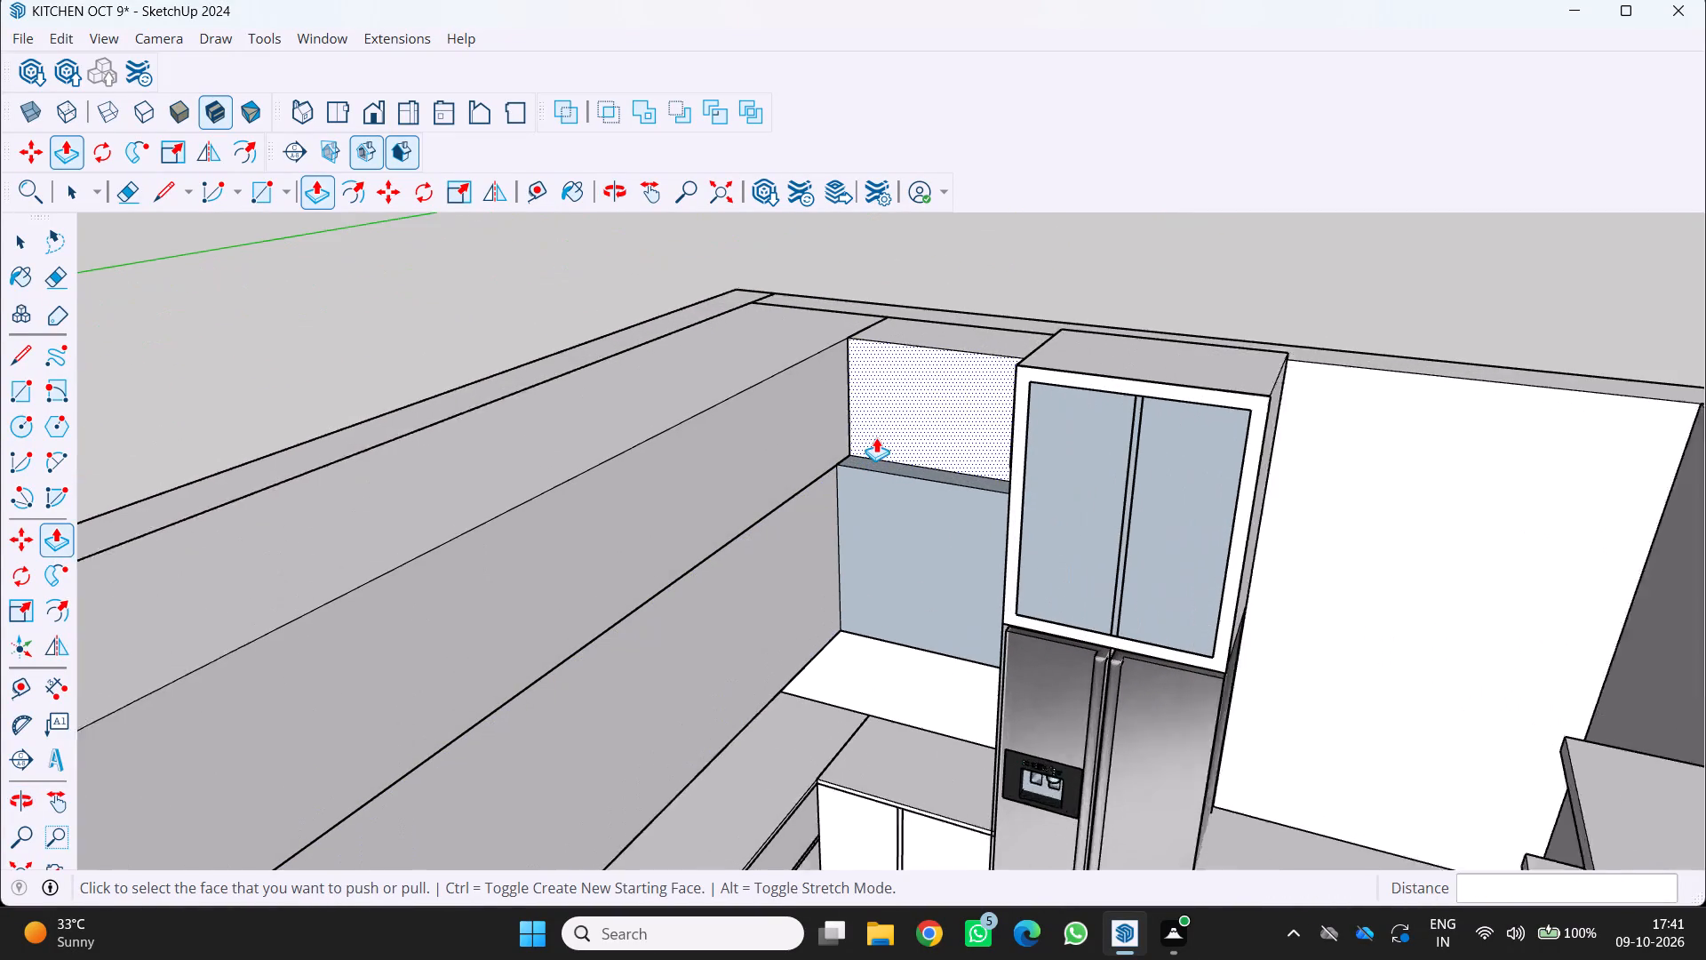
click(935, 499)
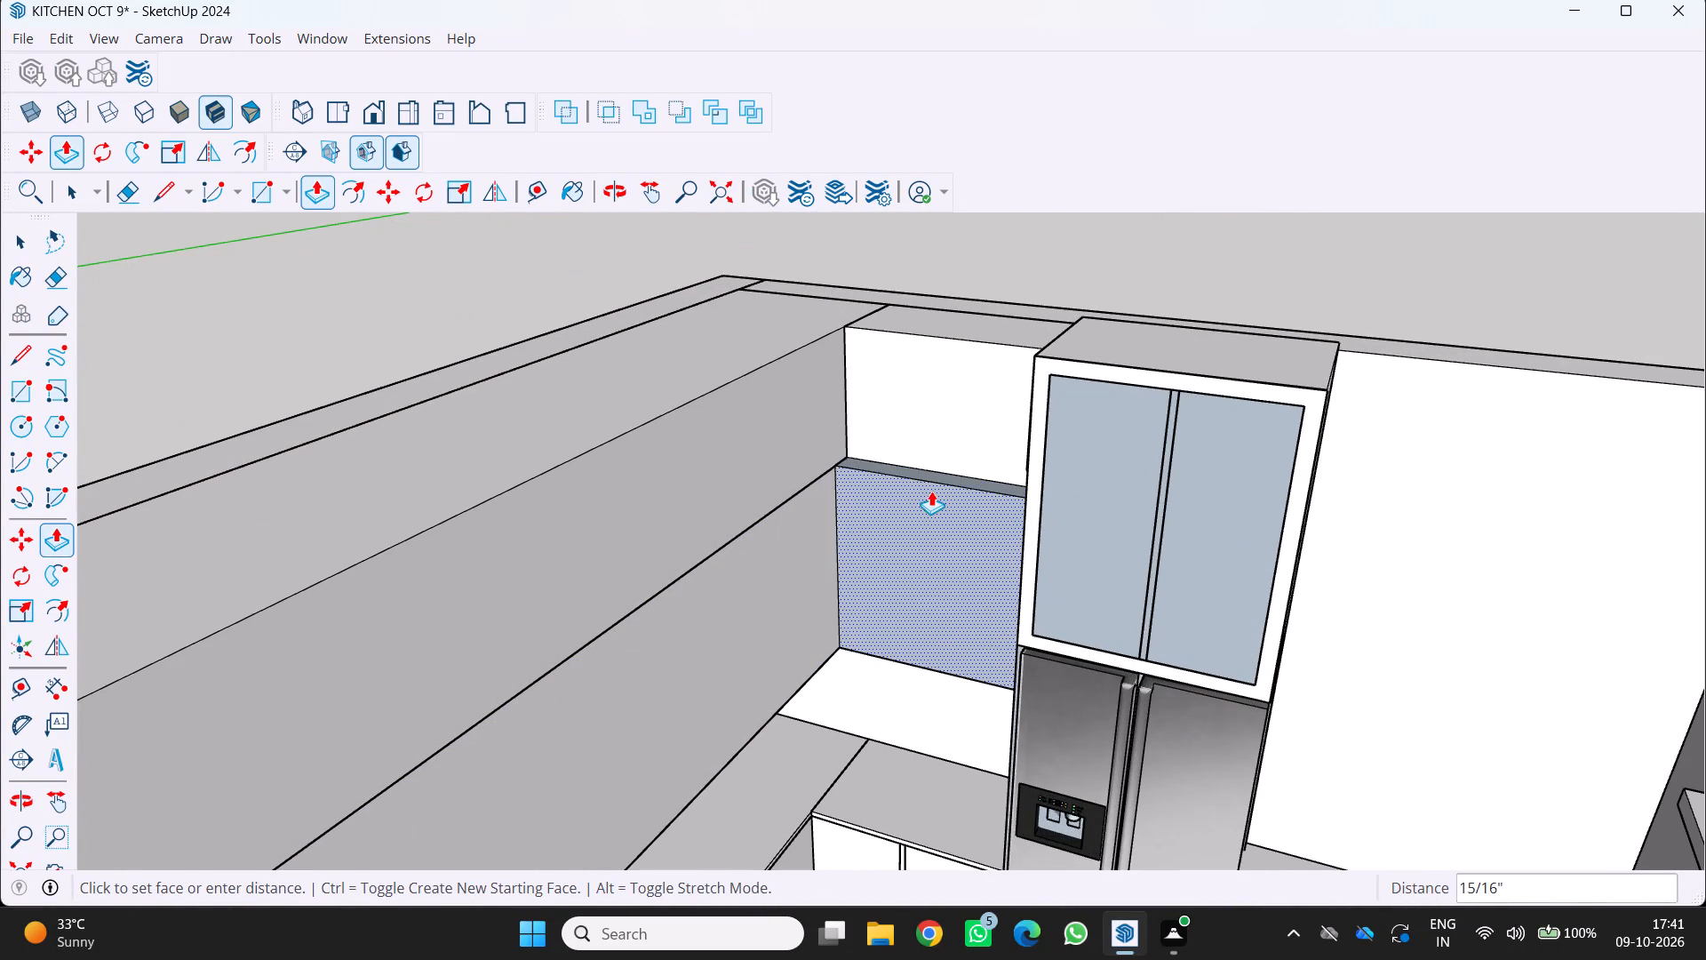
click(941, 466)
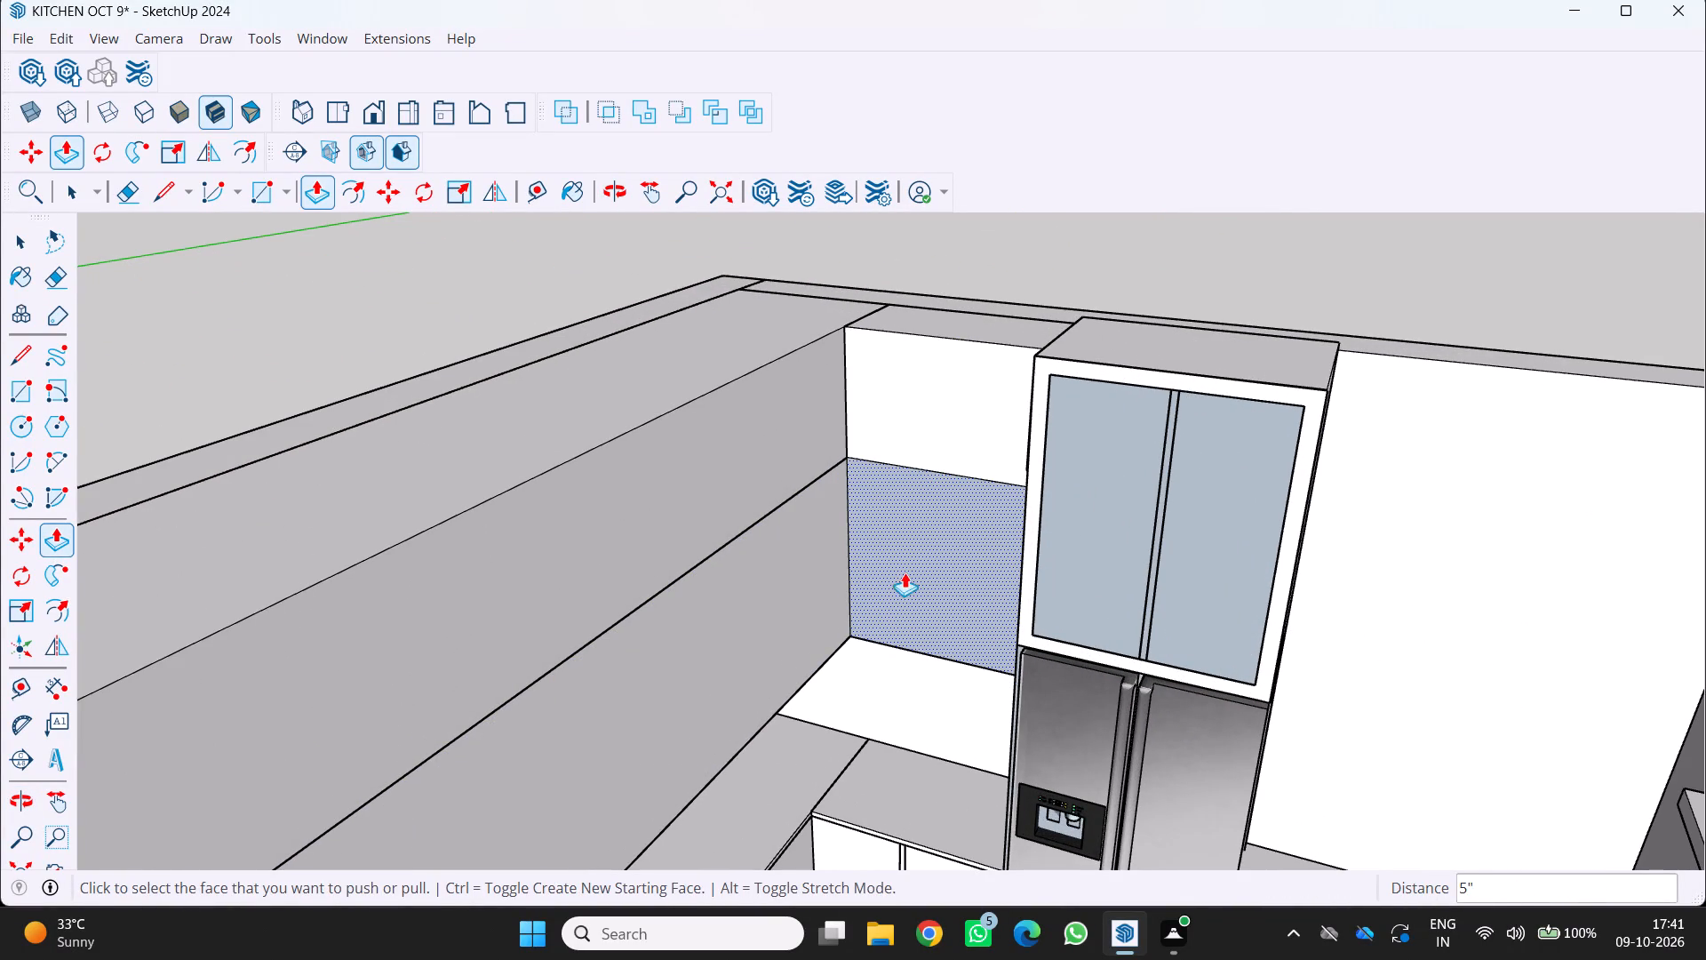
Reverse the front face of the new lower block beside the fridge cabinet.
key(space)
key(space)
click(909, 572)
right_click(909, 572)
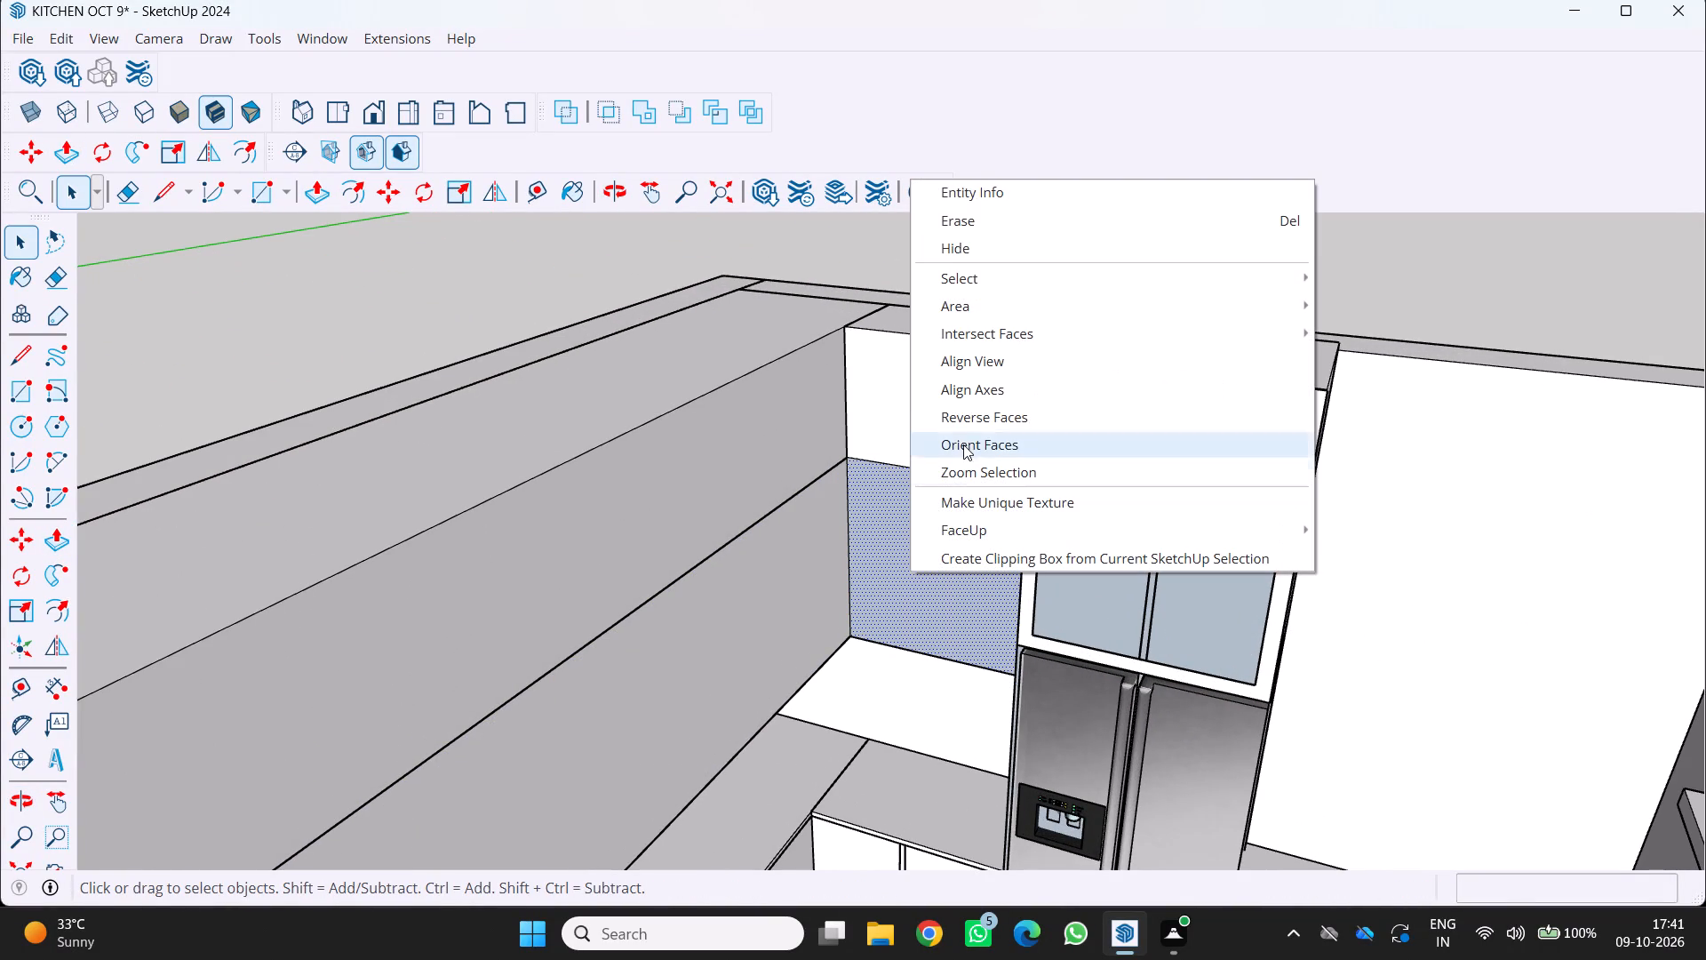
click(1008, 416)
Select the long lower overhead cabinet with its connected corner blocks beside the fridge cabinet and make them one group.
scroll(821, 611, down, 2)
middle_drag(821, 614, 809, 582)
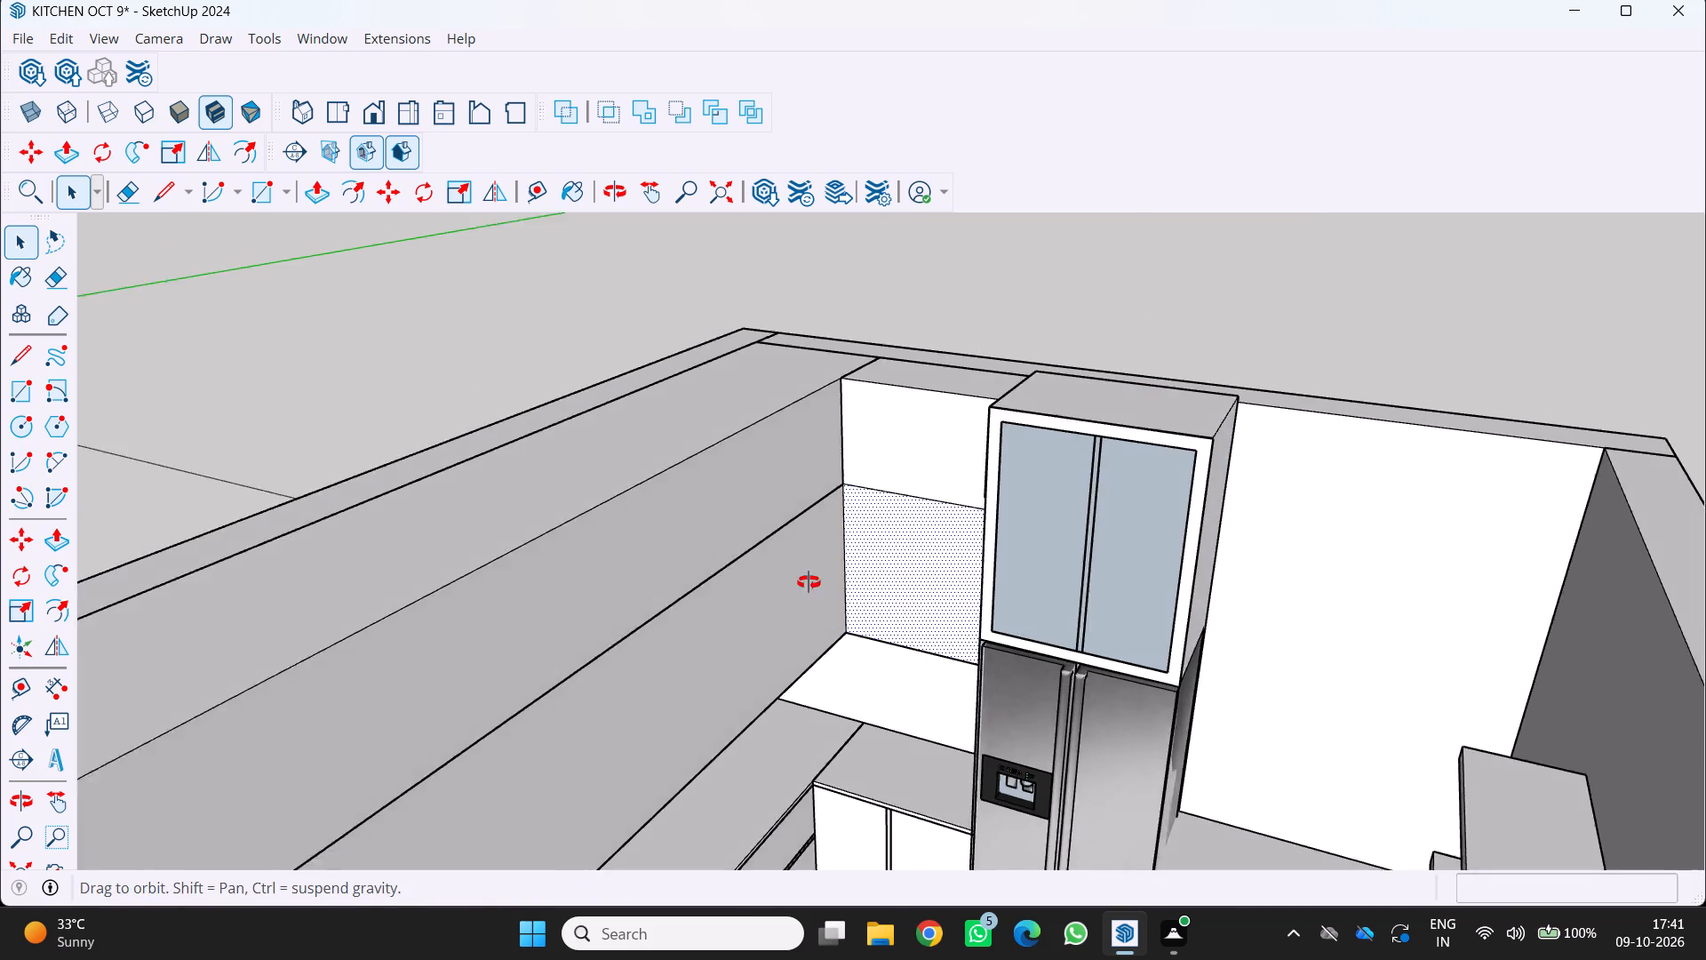
middle_drag(809, 582, 808, 501)
scroll(808, 501, down, 7)
middle_drag(748, 609, 731, 604)
middle_drag(727, 602, 701, 590)
middle_drag(698, 588, 660, 580)
scroll(608, 676, down, 1)
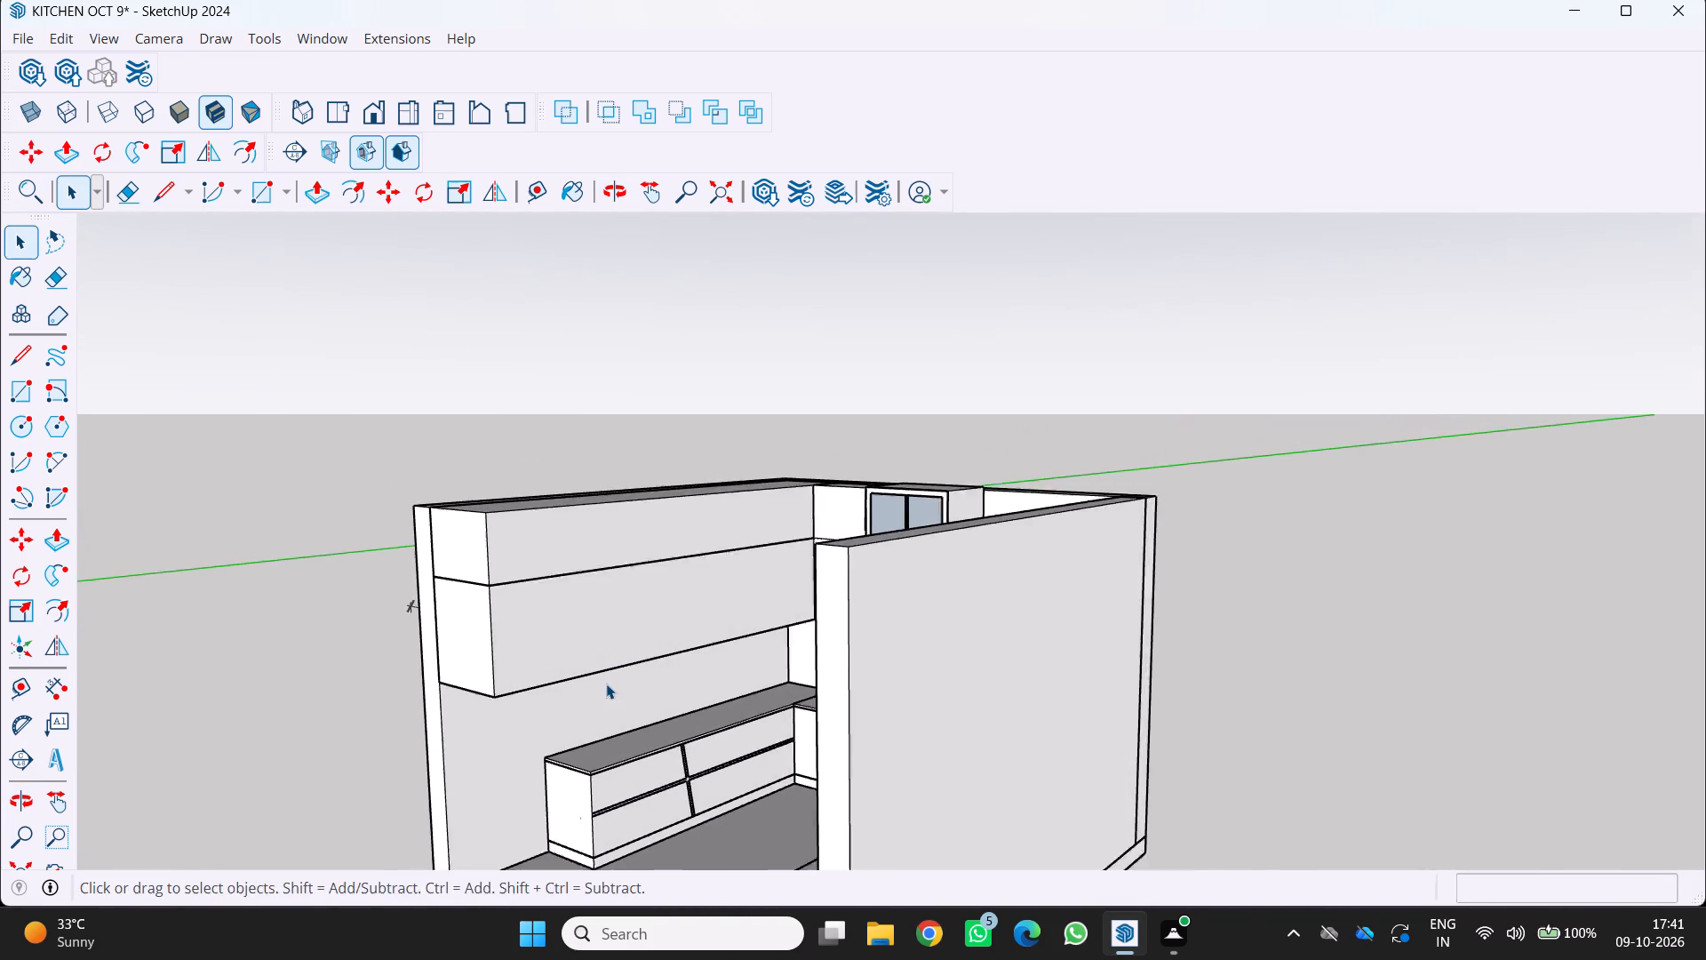
scroll(606, 684, down, 1)
middle_click(606, 684)
middle_click(608, 685)
middle_drag(610, 686, 626, 693)
middle_drag(626, 694, 649, 712)
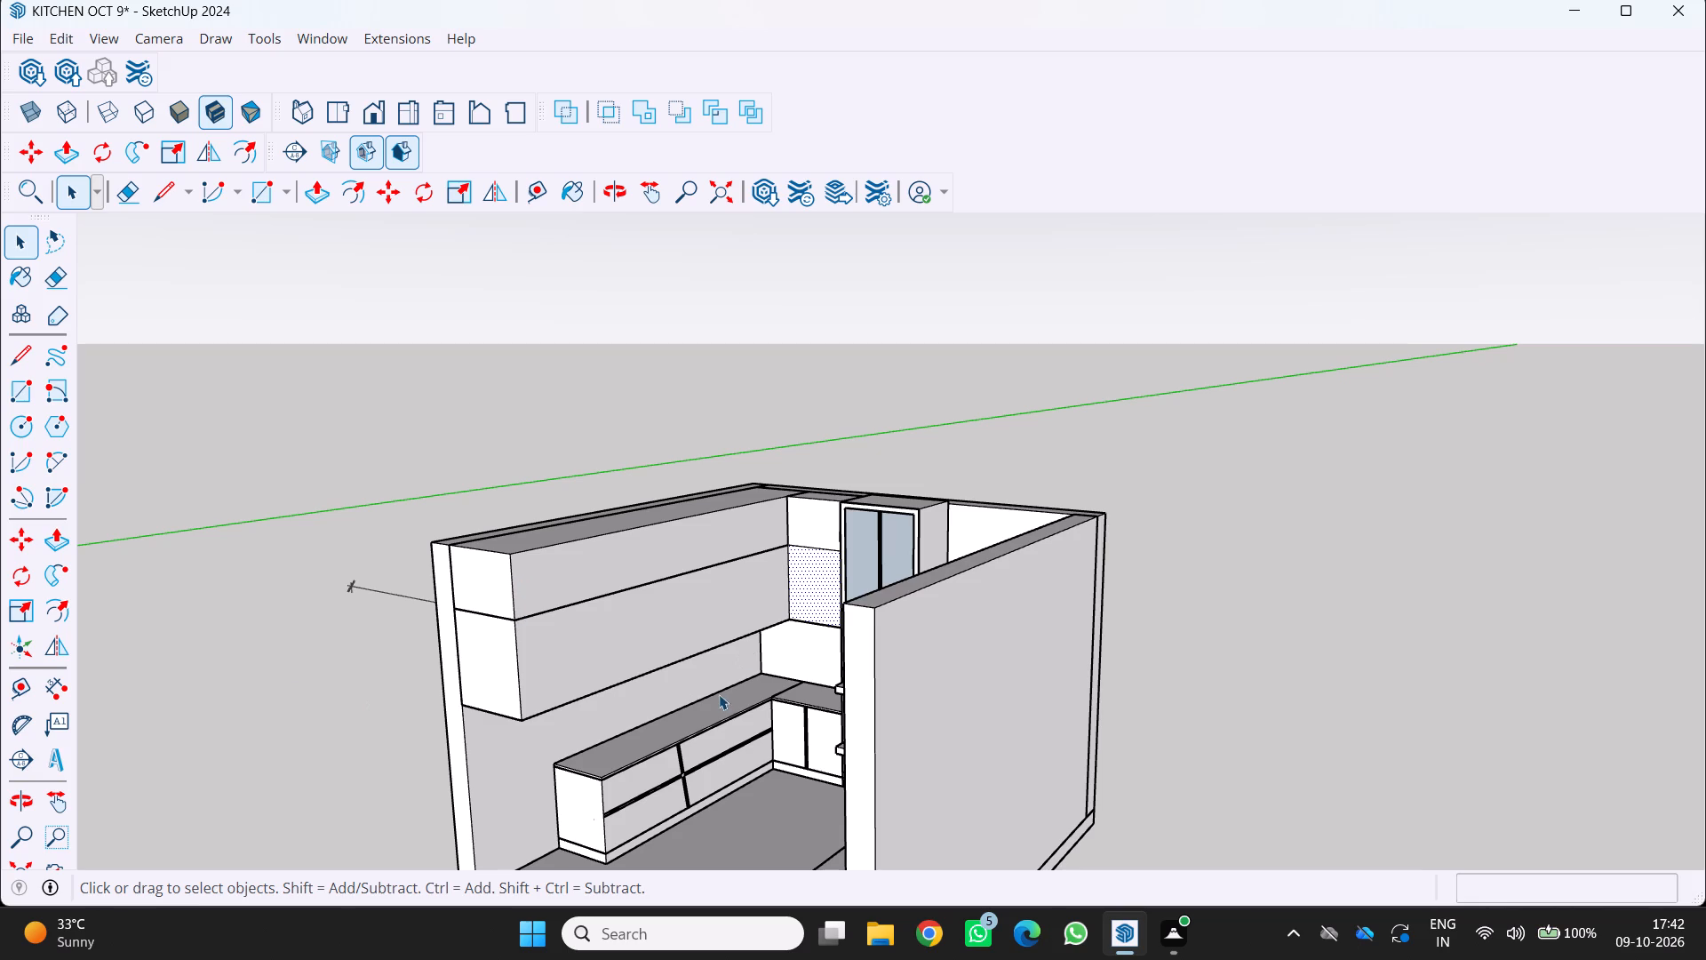
key(space)
click(287, 632)
double_click(617, 637)
click(617, 637)
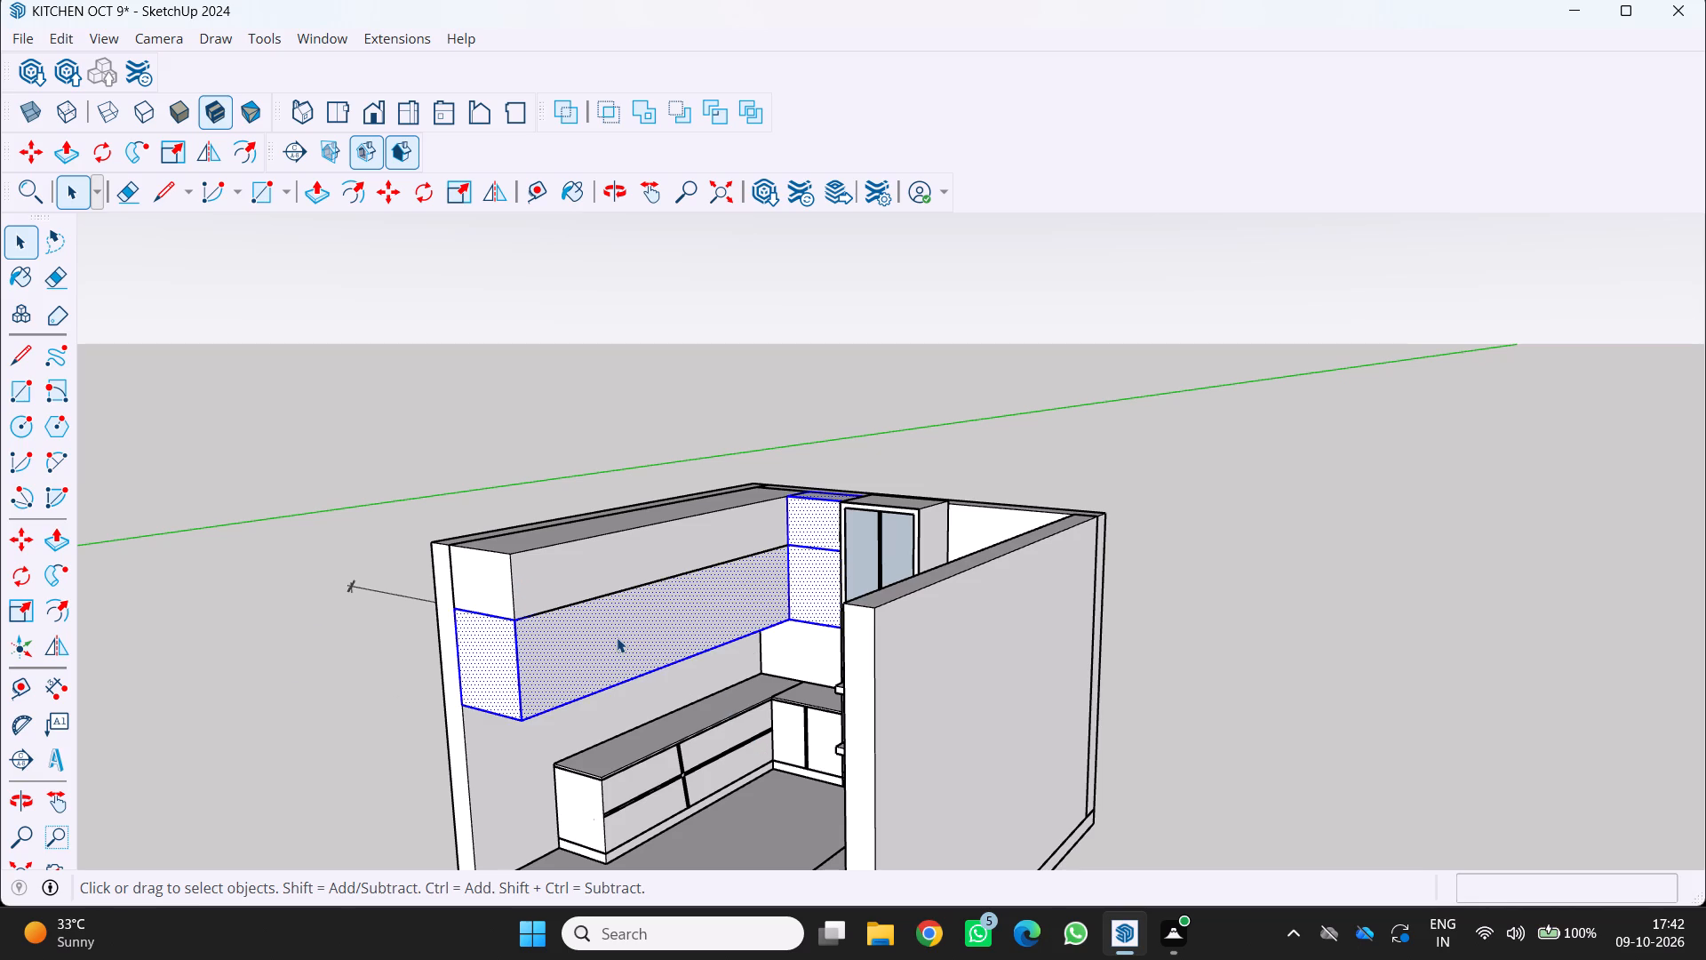
triple_click(617, 637)
right_click(617, 637)
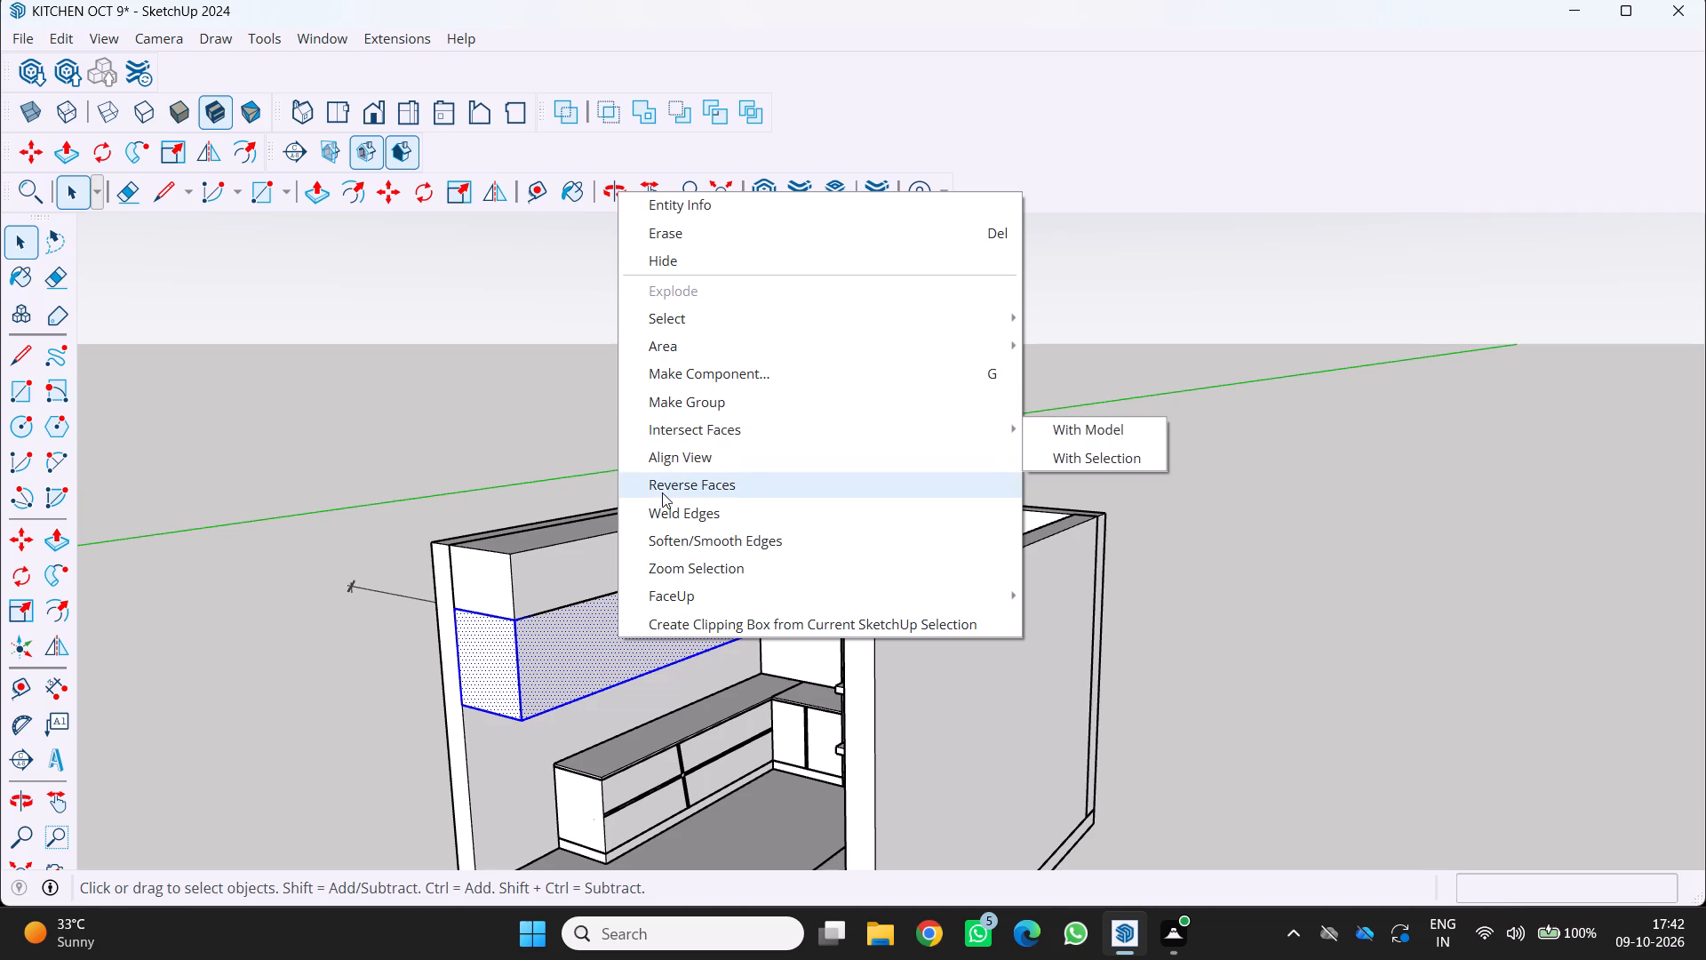
click(668, 407)
scroll(251, 709, down, 2)
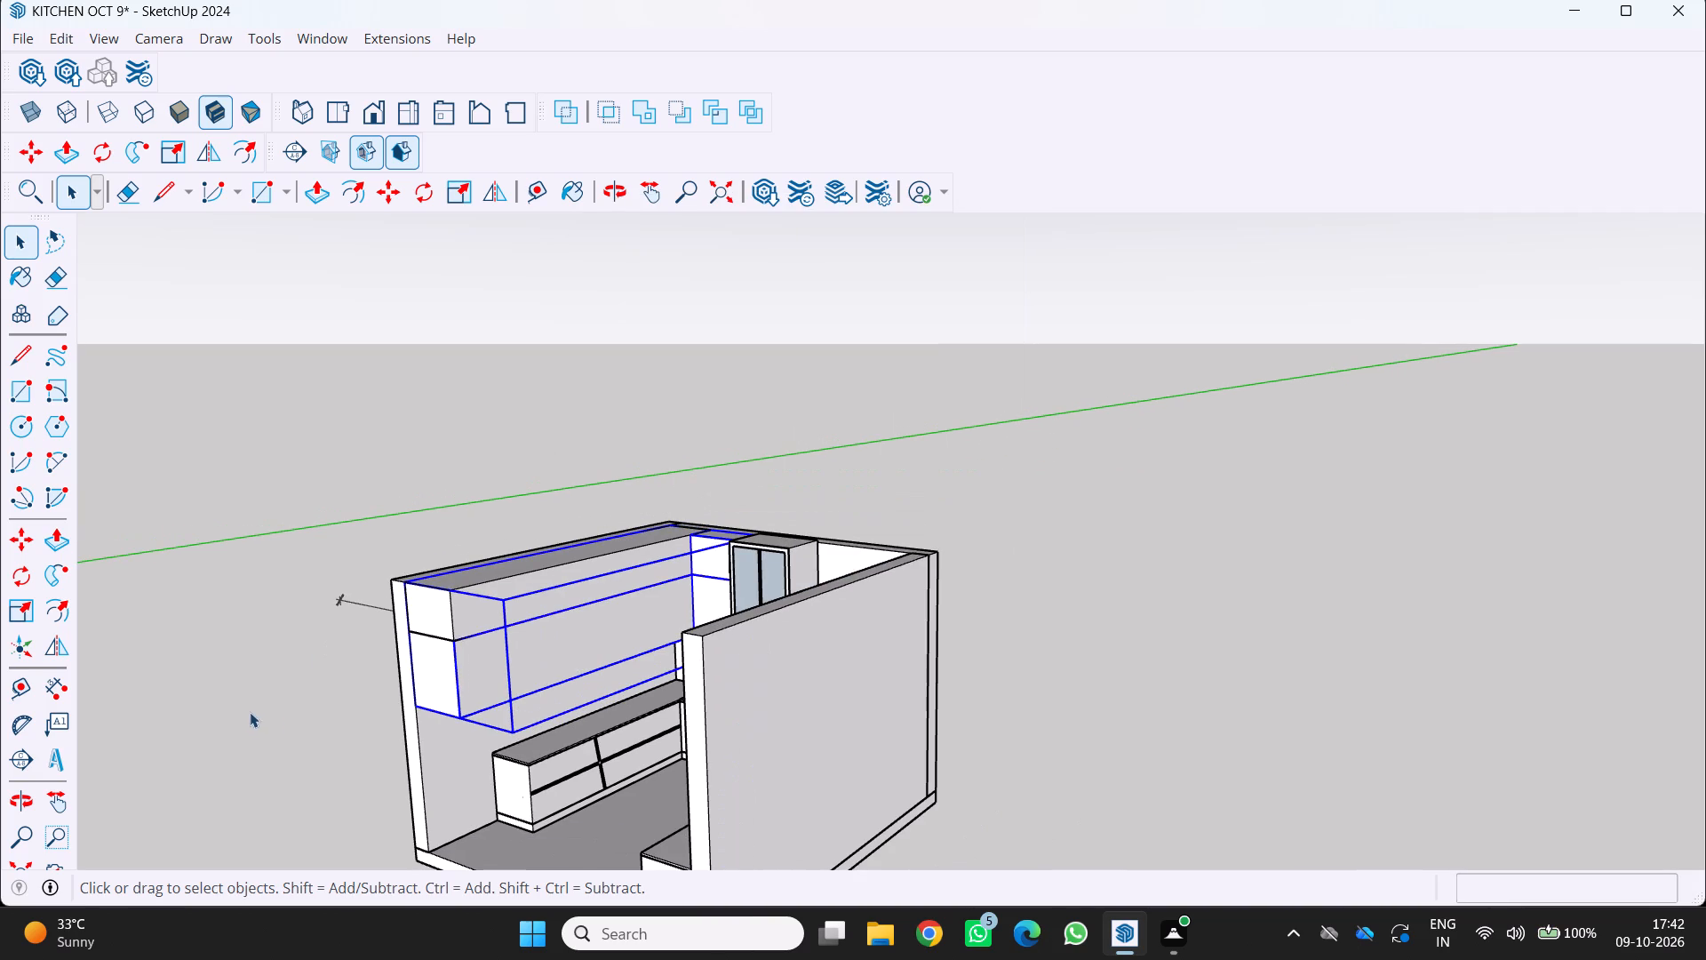
key(space)
key(1)
click(259, 818)
Examine the whole kitchen from several angles, especially the overhead cabinets and the bare back wall between the fridge cabinet and the shelves.
scroll(317, 728, down, 1)
middle_drag(322, 728, 474, 737)
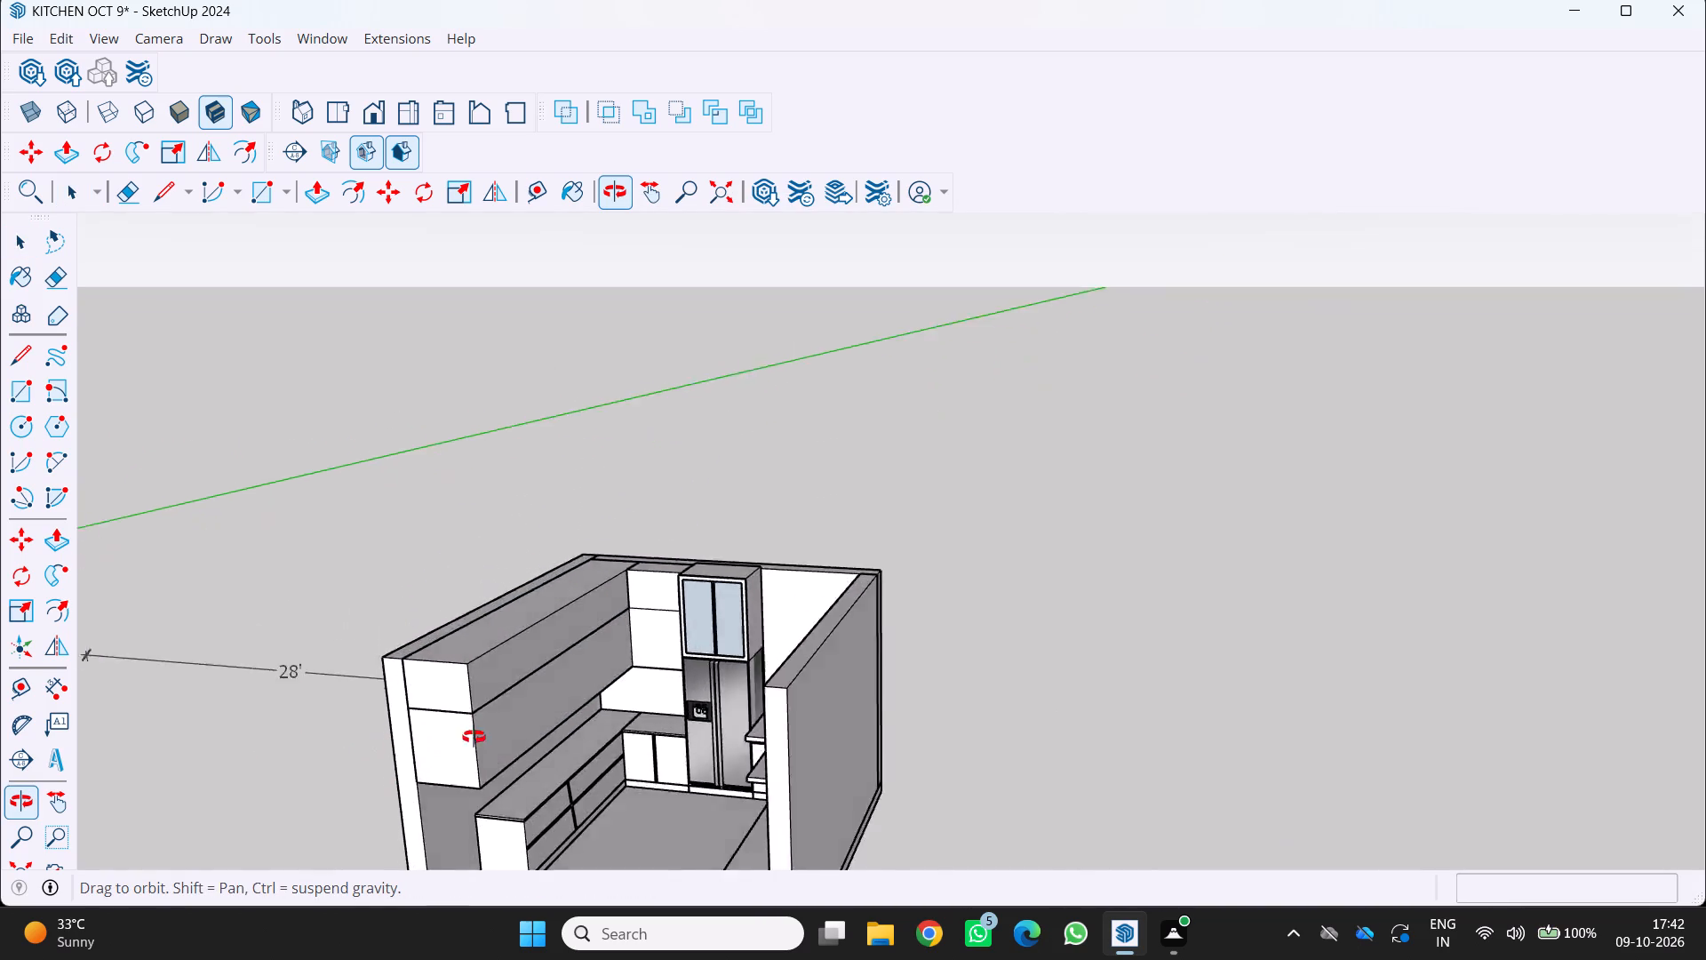
middle_drag(474, 737, 674, 540)
scroll(824, 738, down, 2)
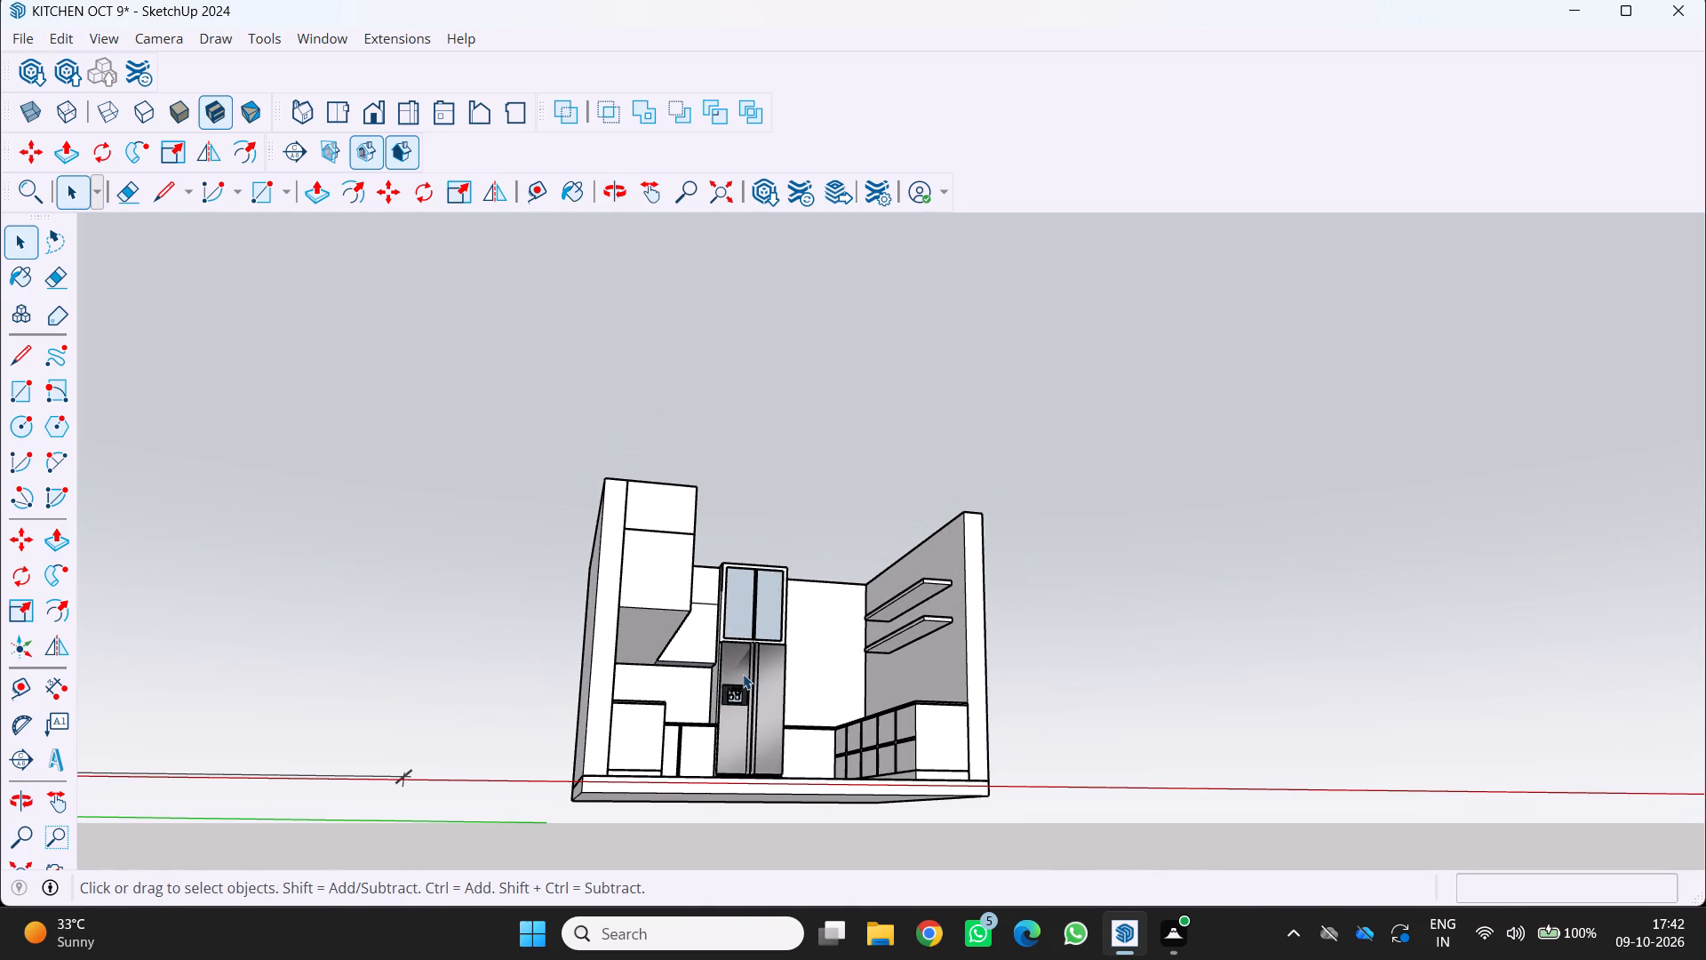
middle_drag(823, 652, 782, 870)
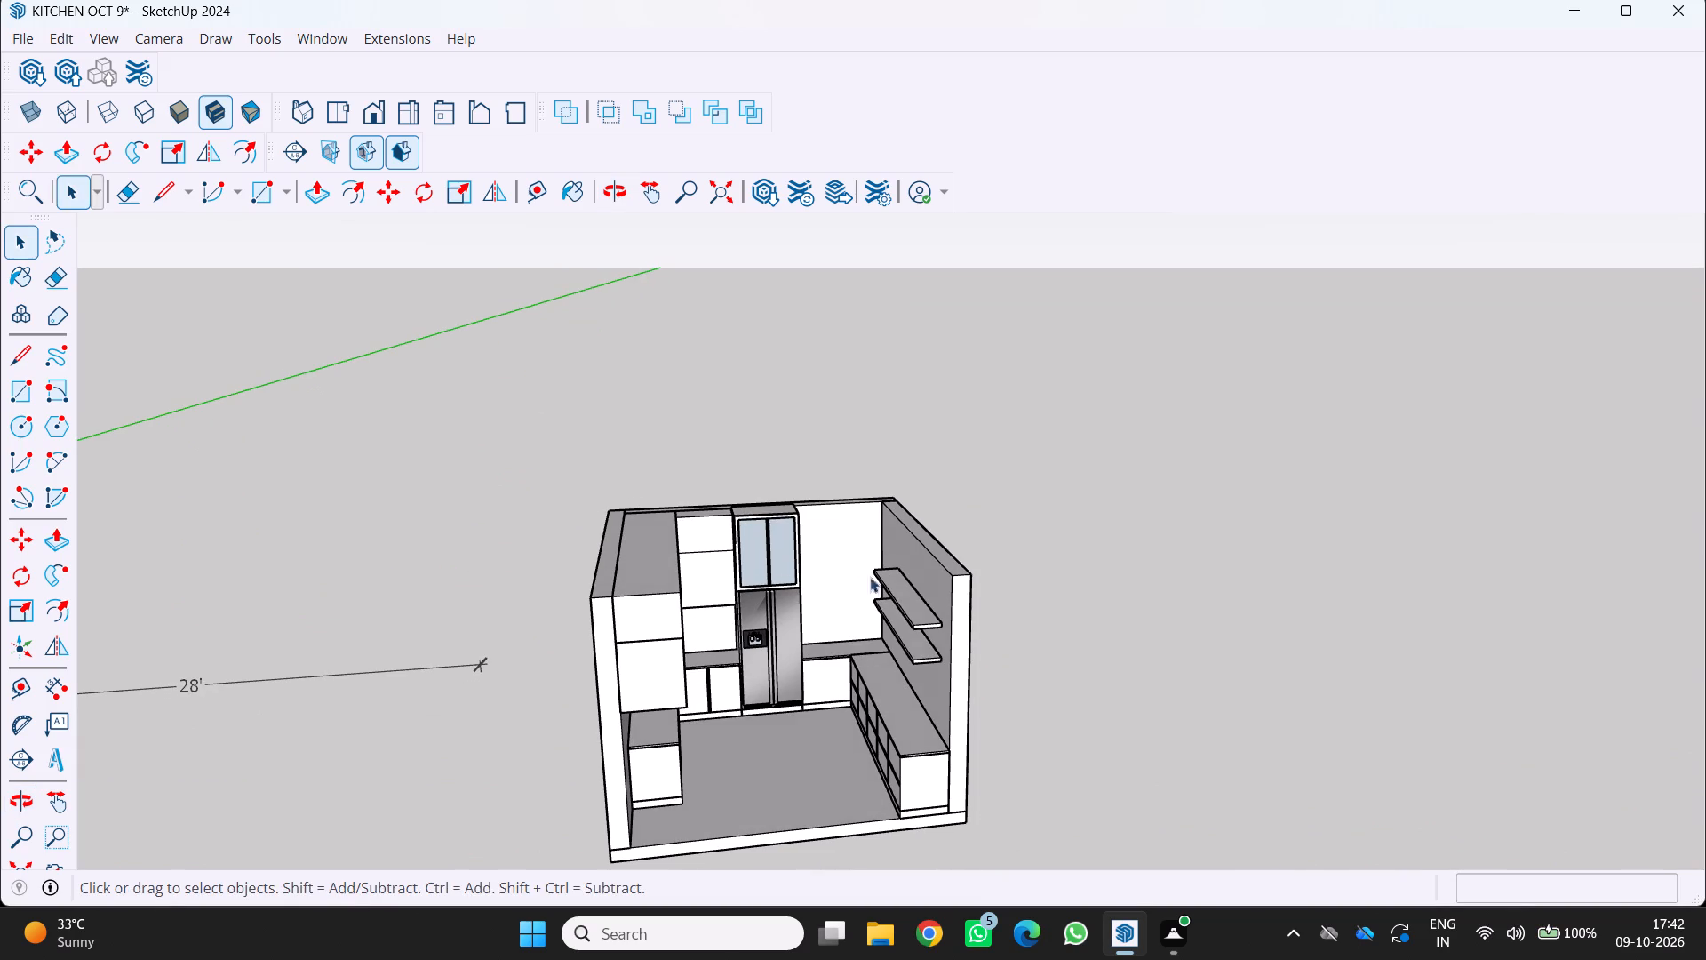
middle_drag(878, 534, 796, 500)
scroll(811, 500, up, 2)
middle_drag(828, 508, 847, 594)
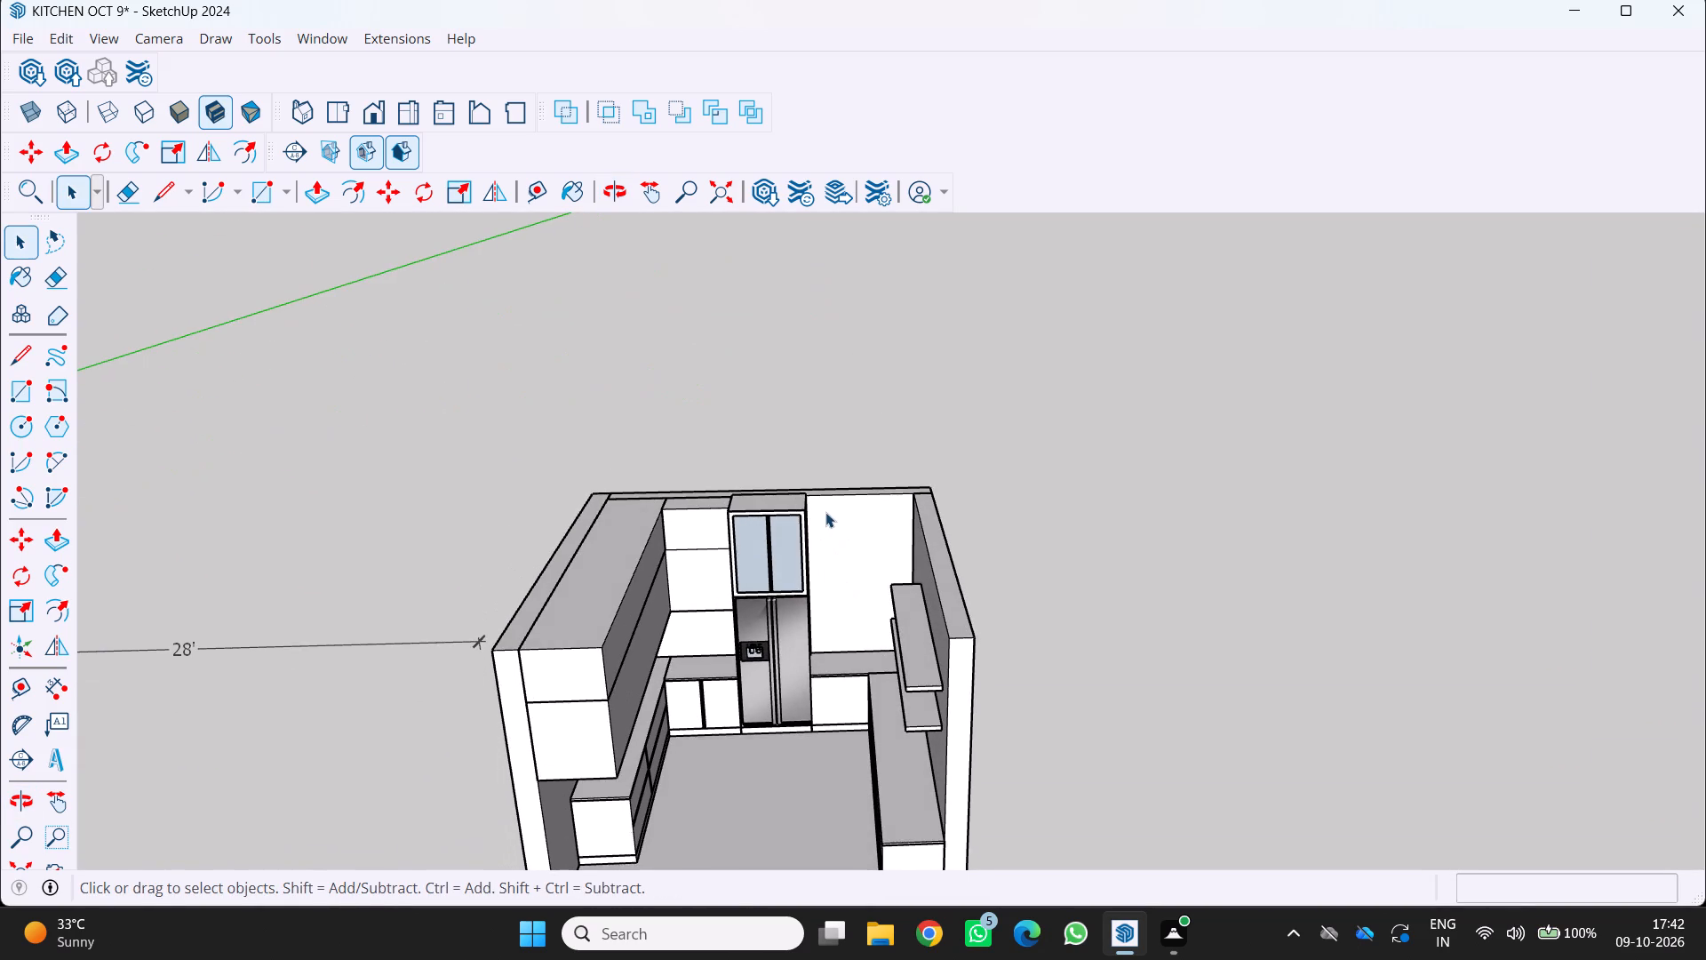
scroll(825, 510, up, 2)
key(r)
scroll(811, 506, up, 2)
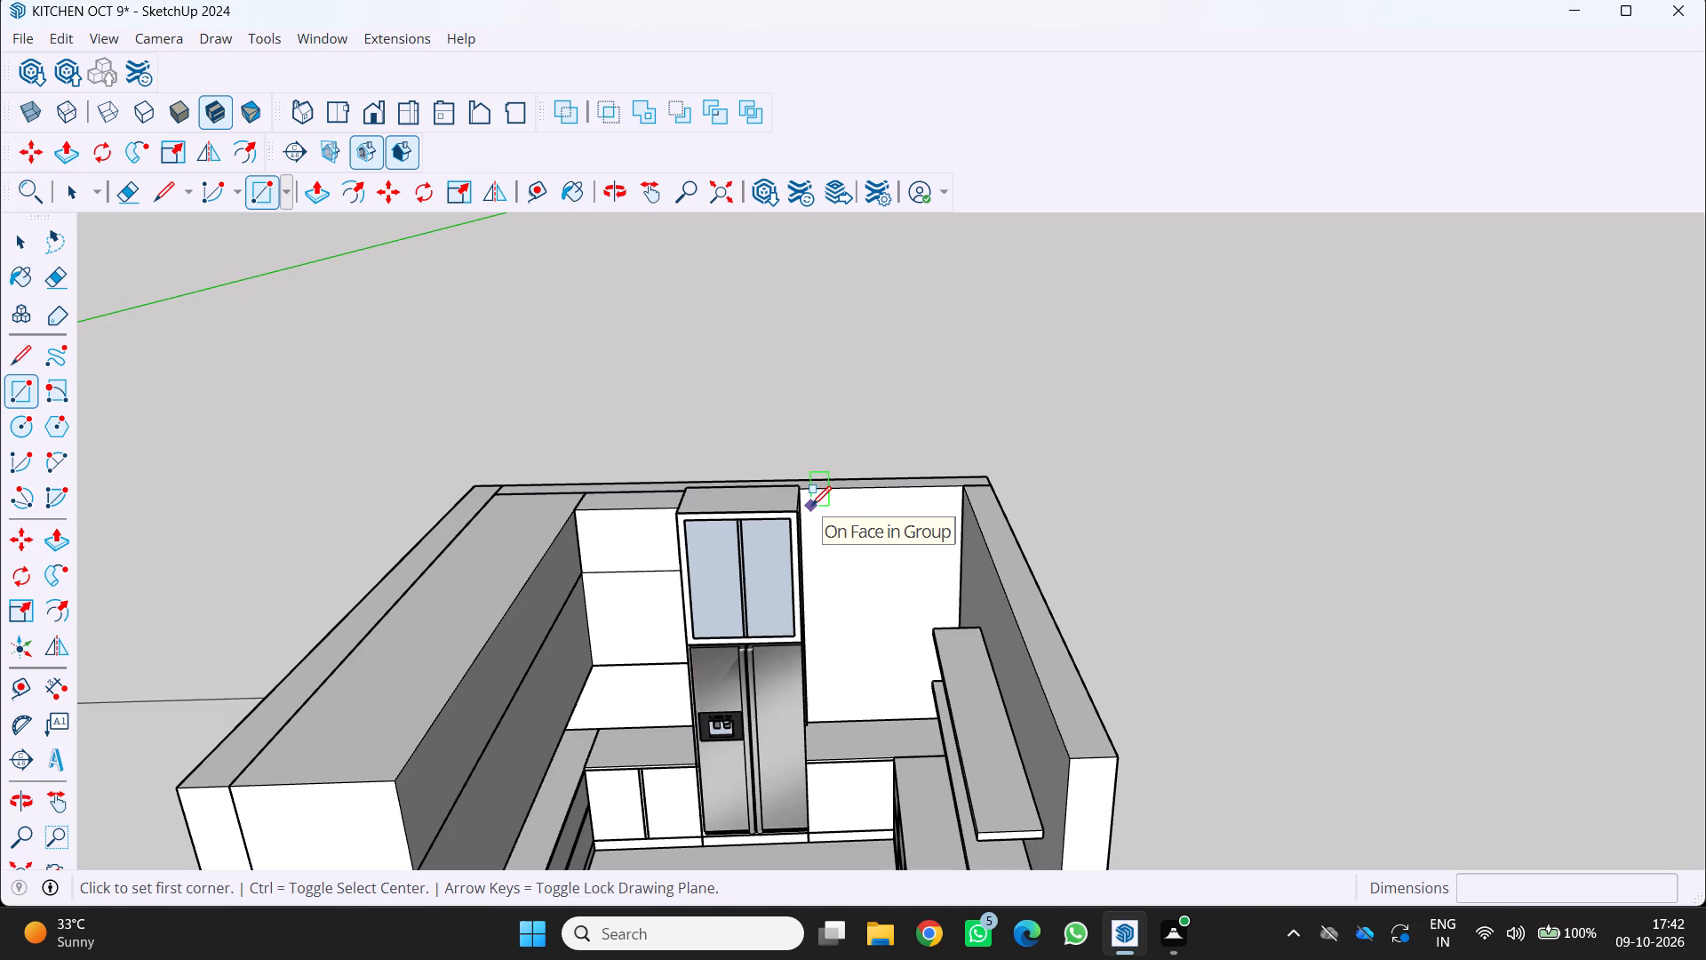
scroll(829, 507, up, 3)
scroll(825, 564, down, 1)
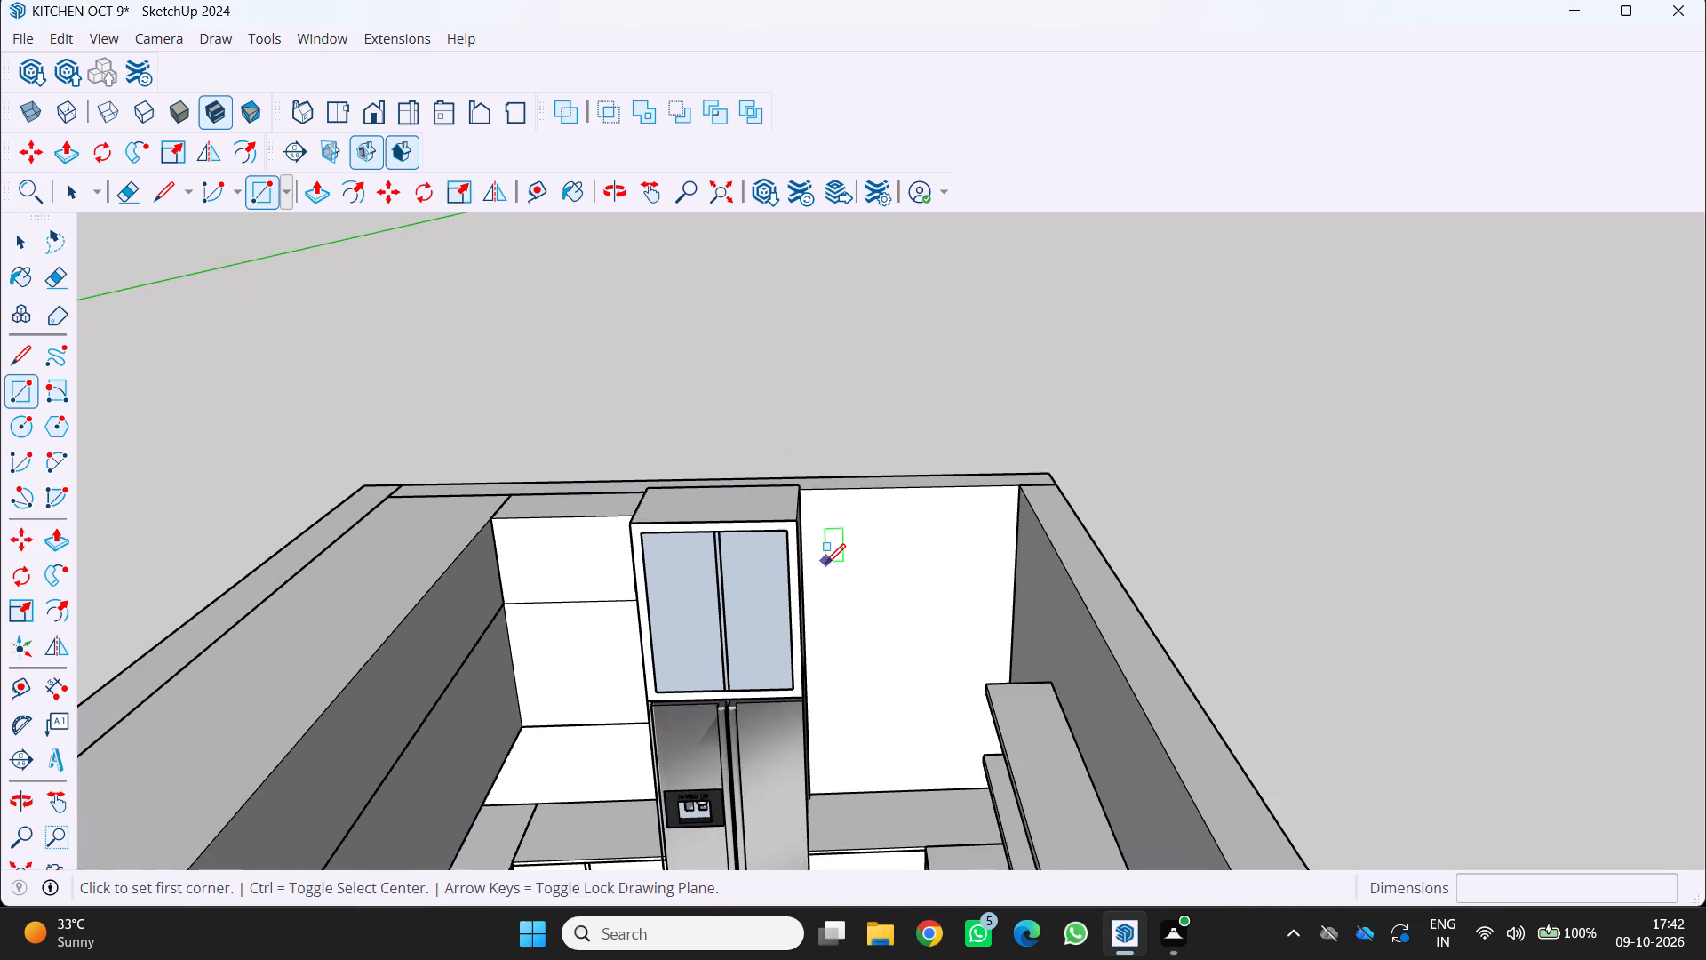
middle_drag(819, 562, 863, 492)
scroll(863, 492, down, 4)
middle_drag(847, 604, 676, 580)
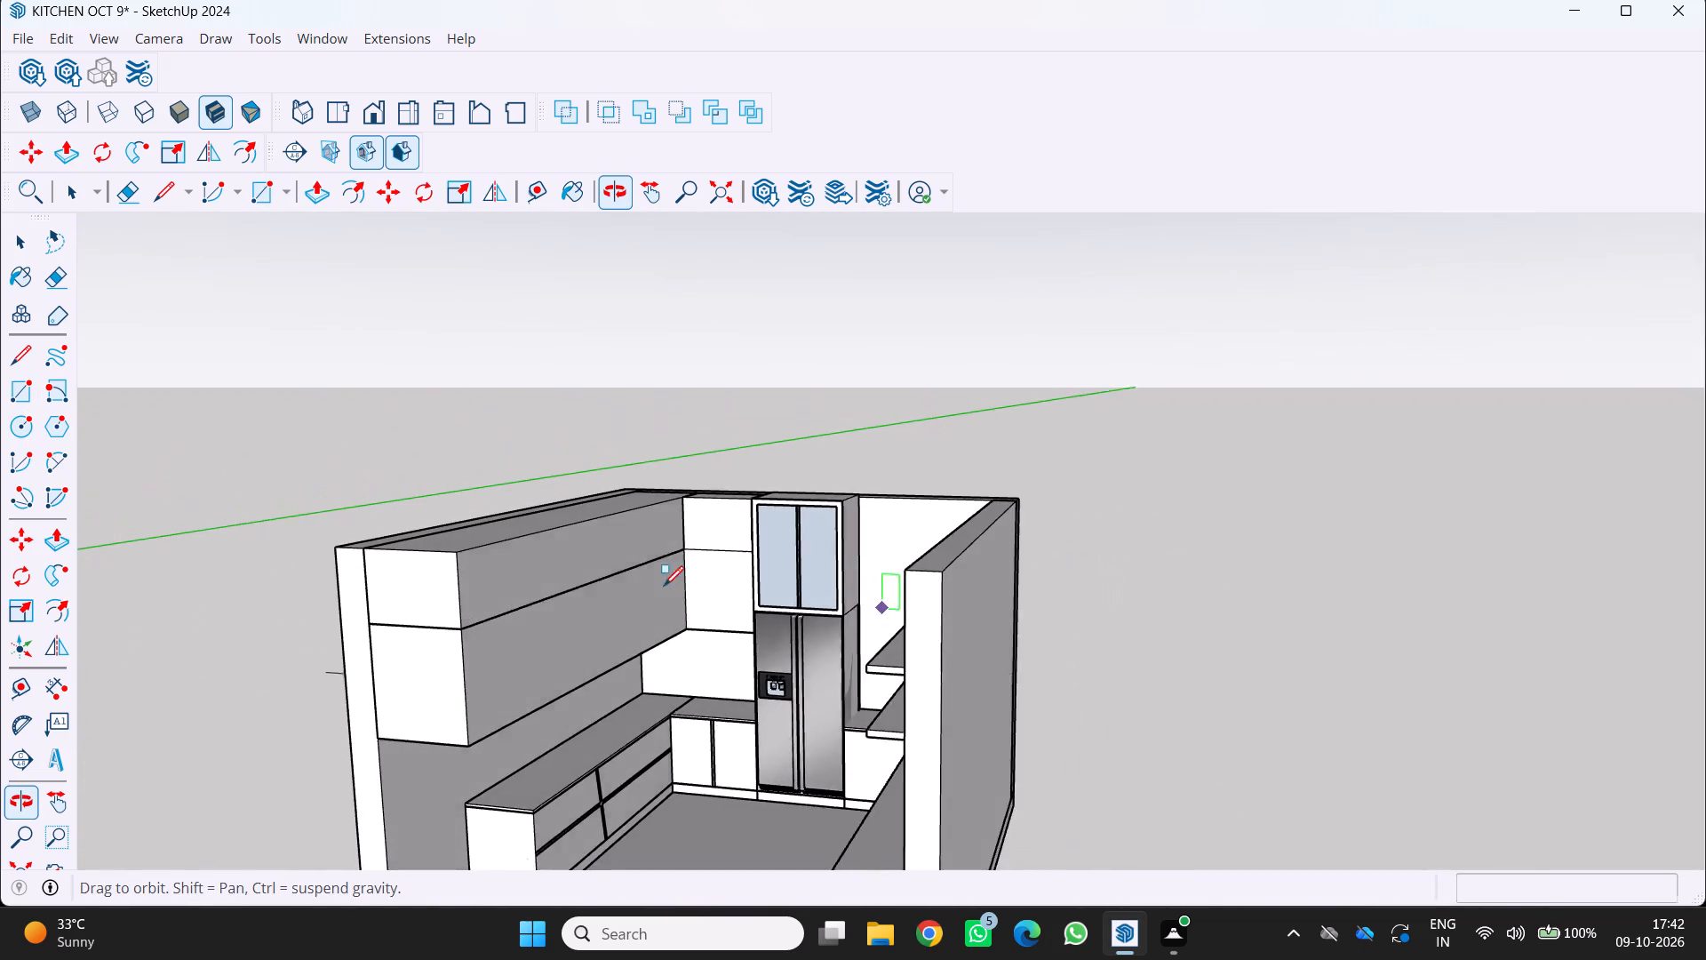
middle_drag(732, 676, 914, 707)
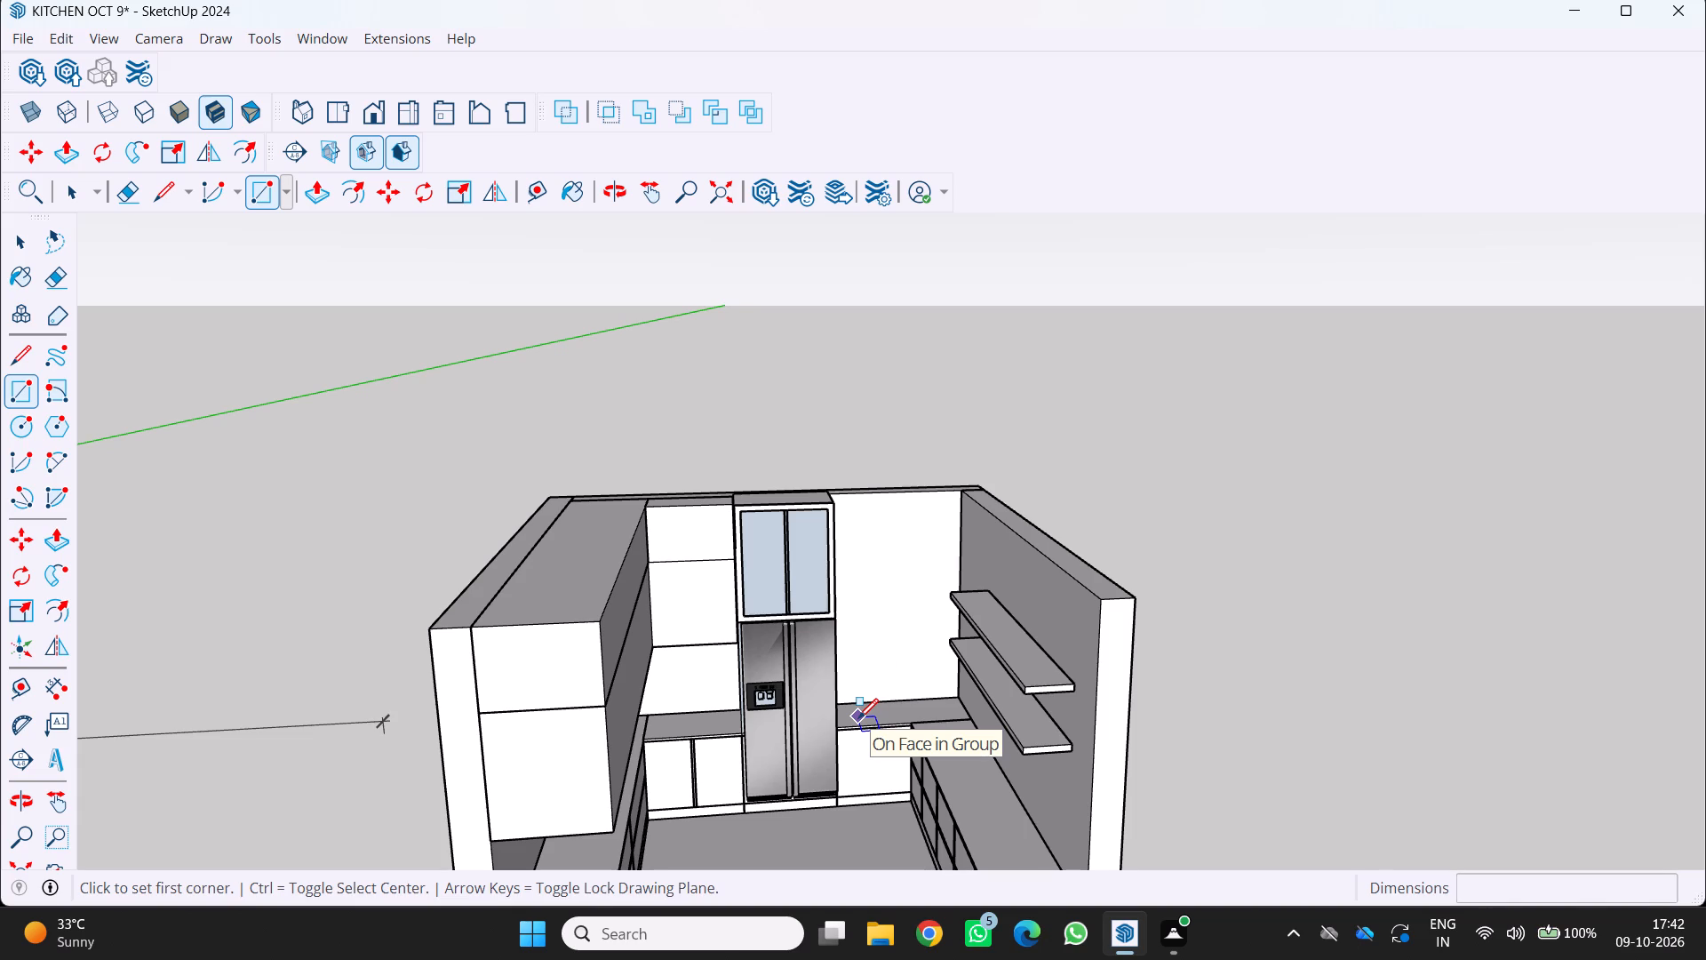
middle_drag(917, 642, 865, 513)
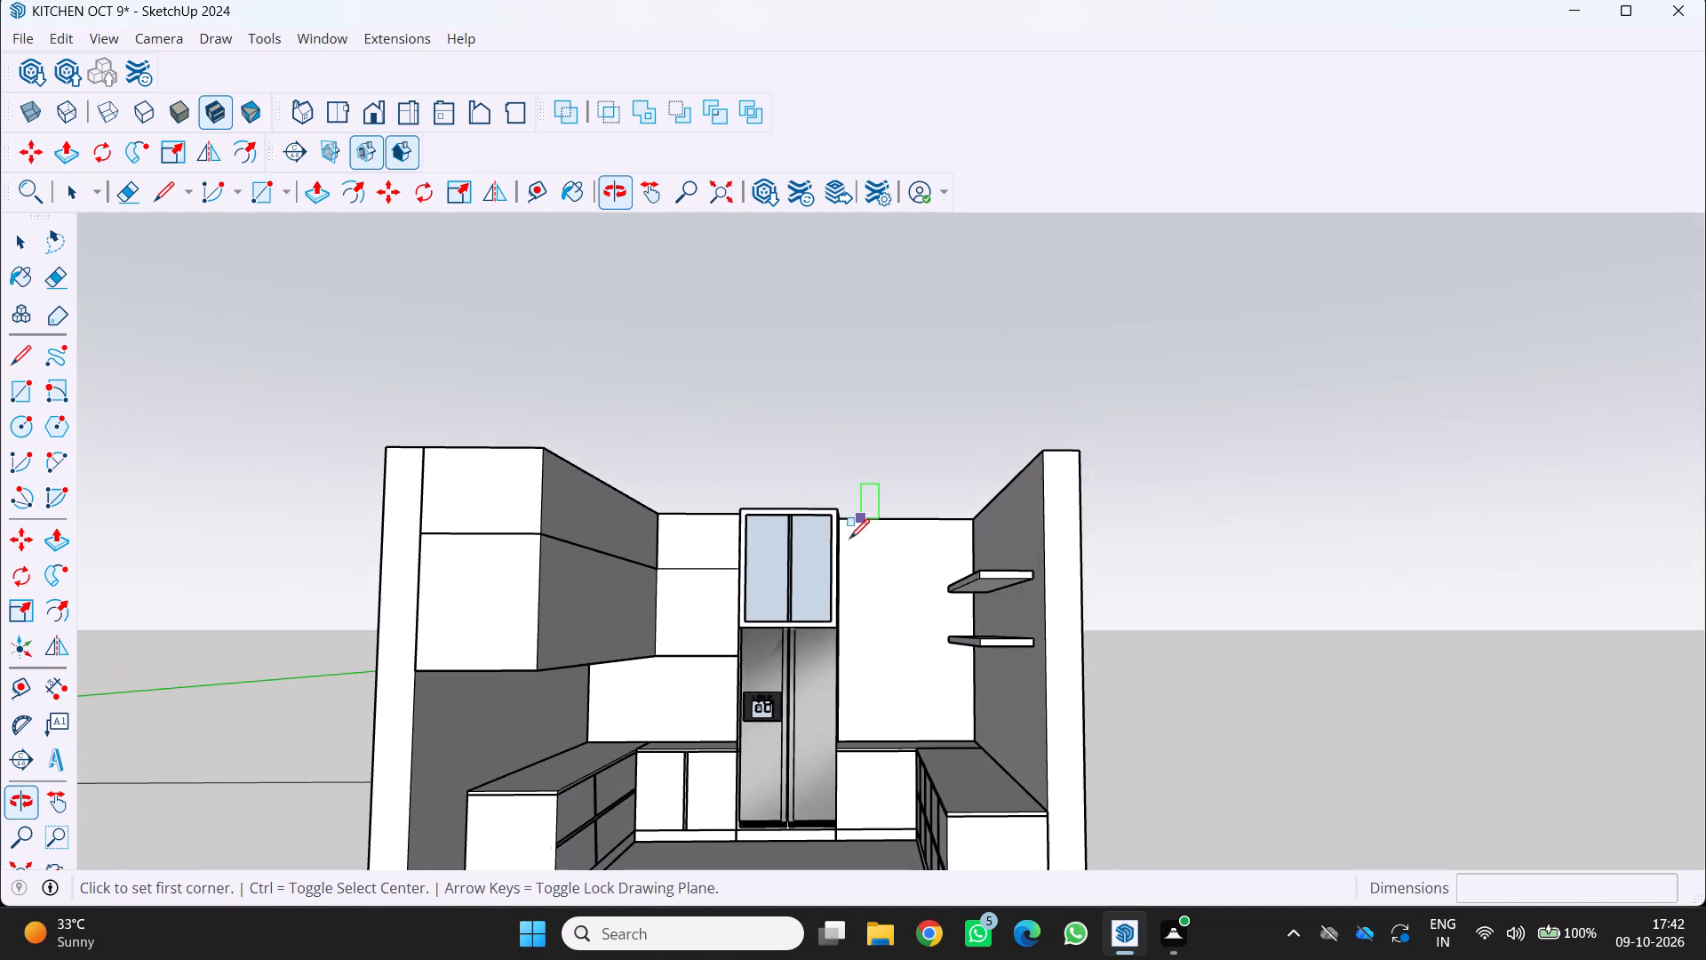
scroll(850, 606, down, 2)
middle_drag(853, 606, 969, 671)
middle_drag(866, 547, 801, 592)
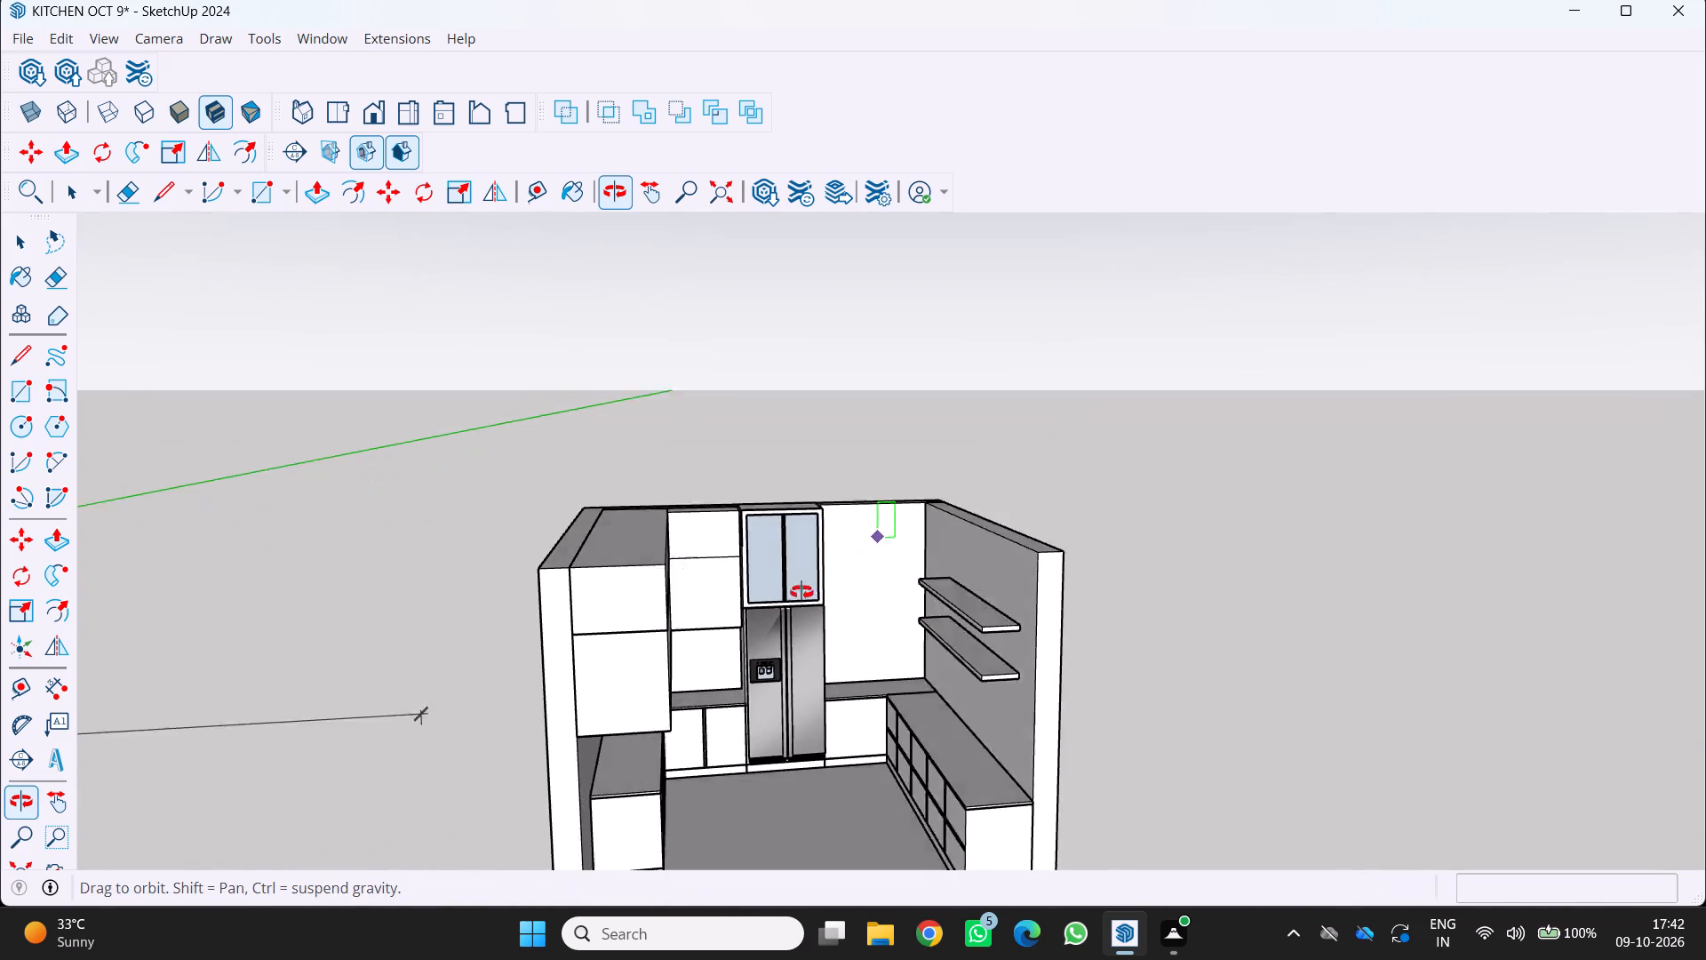
middle_drag(801, 592, 782, 603)
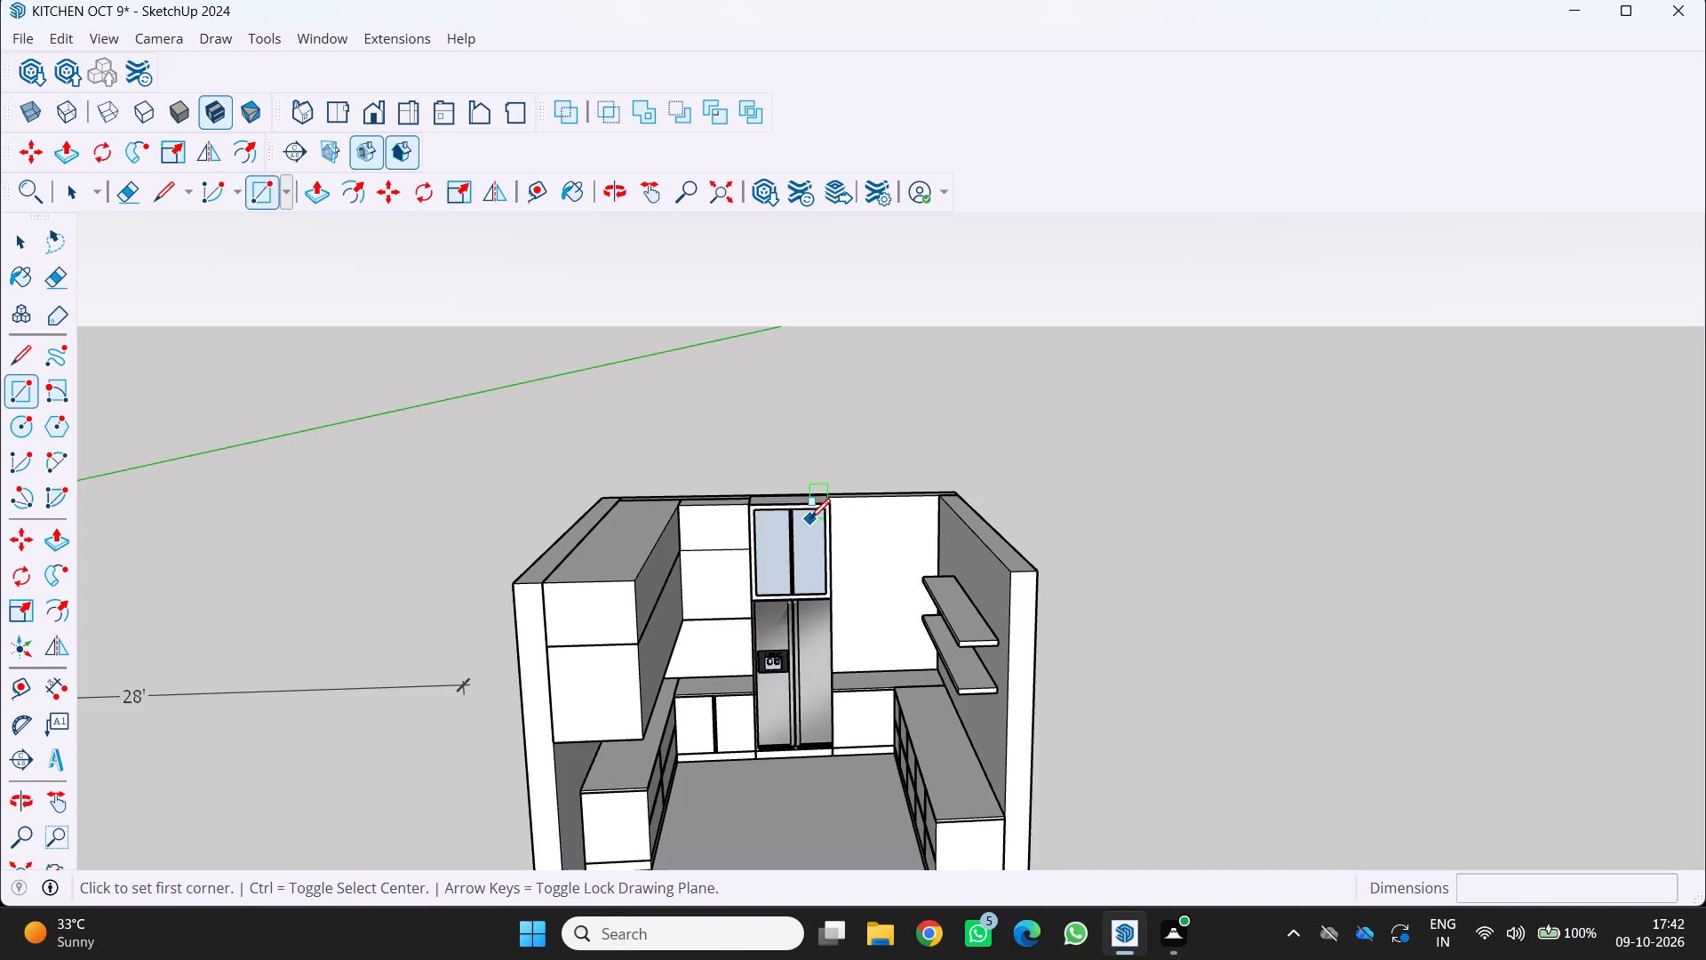
middle_drag(842, 556, 873, 596)
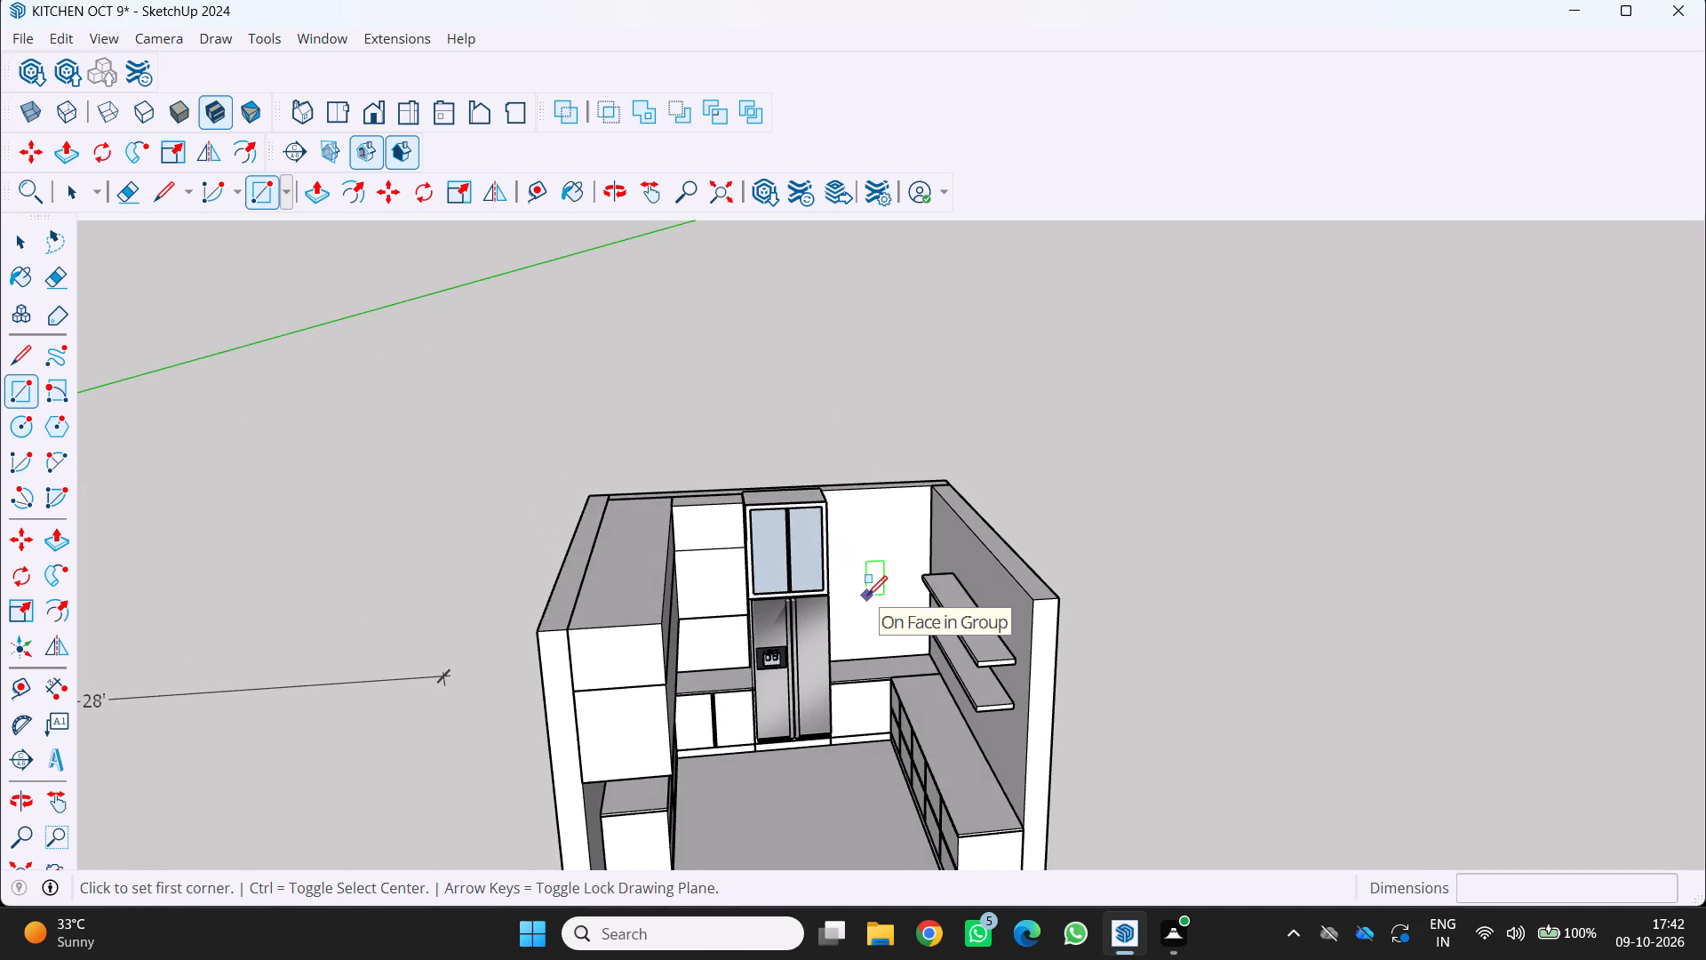
middle_drag(849, 585, 860, 588)
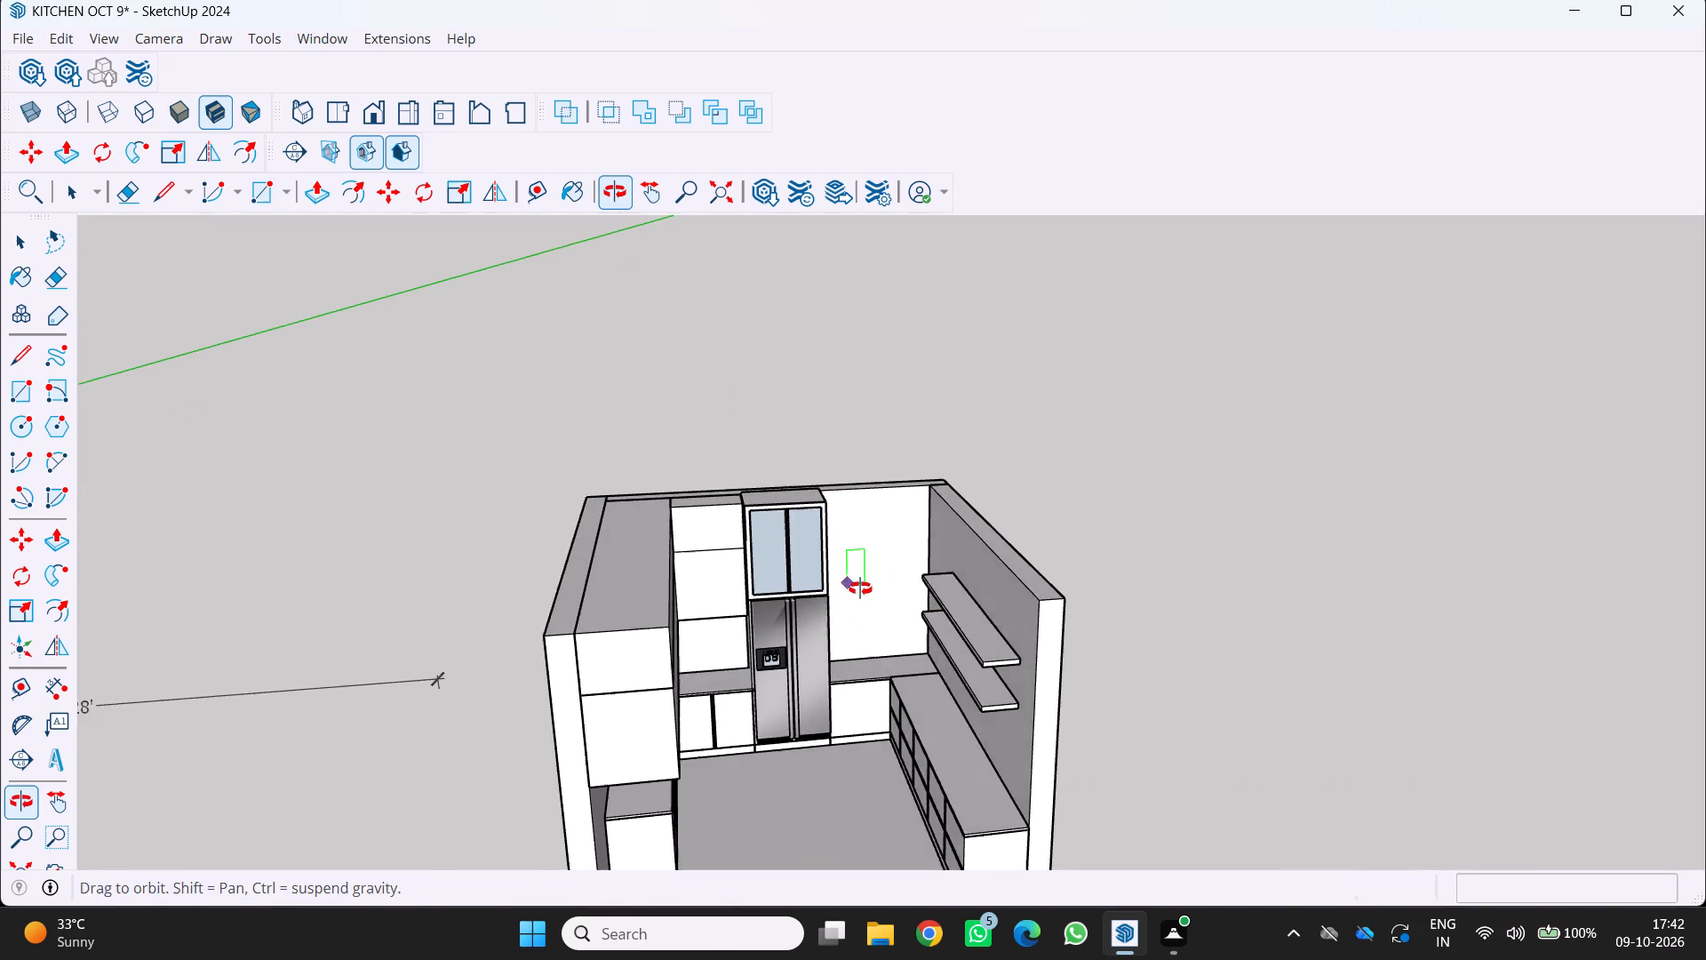
middle_drag(860, 588, 804, 647)
Draw a rectangle about 4' 5" by 5' 11" on the back wall, from the fridge cabinet's upper corner to the shelf wall.
key(r)
scroll(857, 488, up, 2)
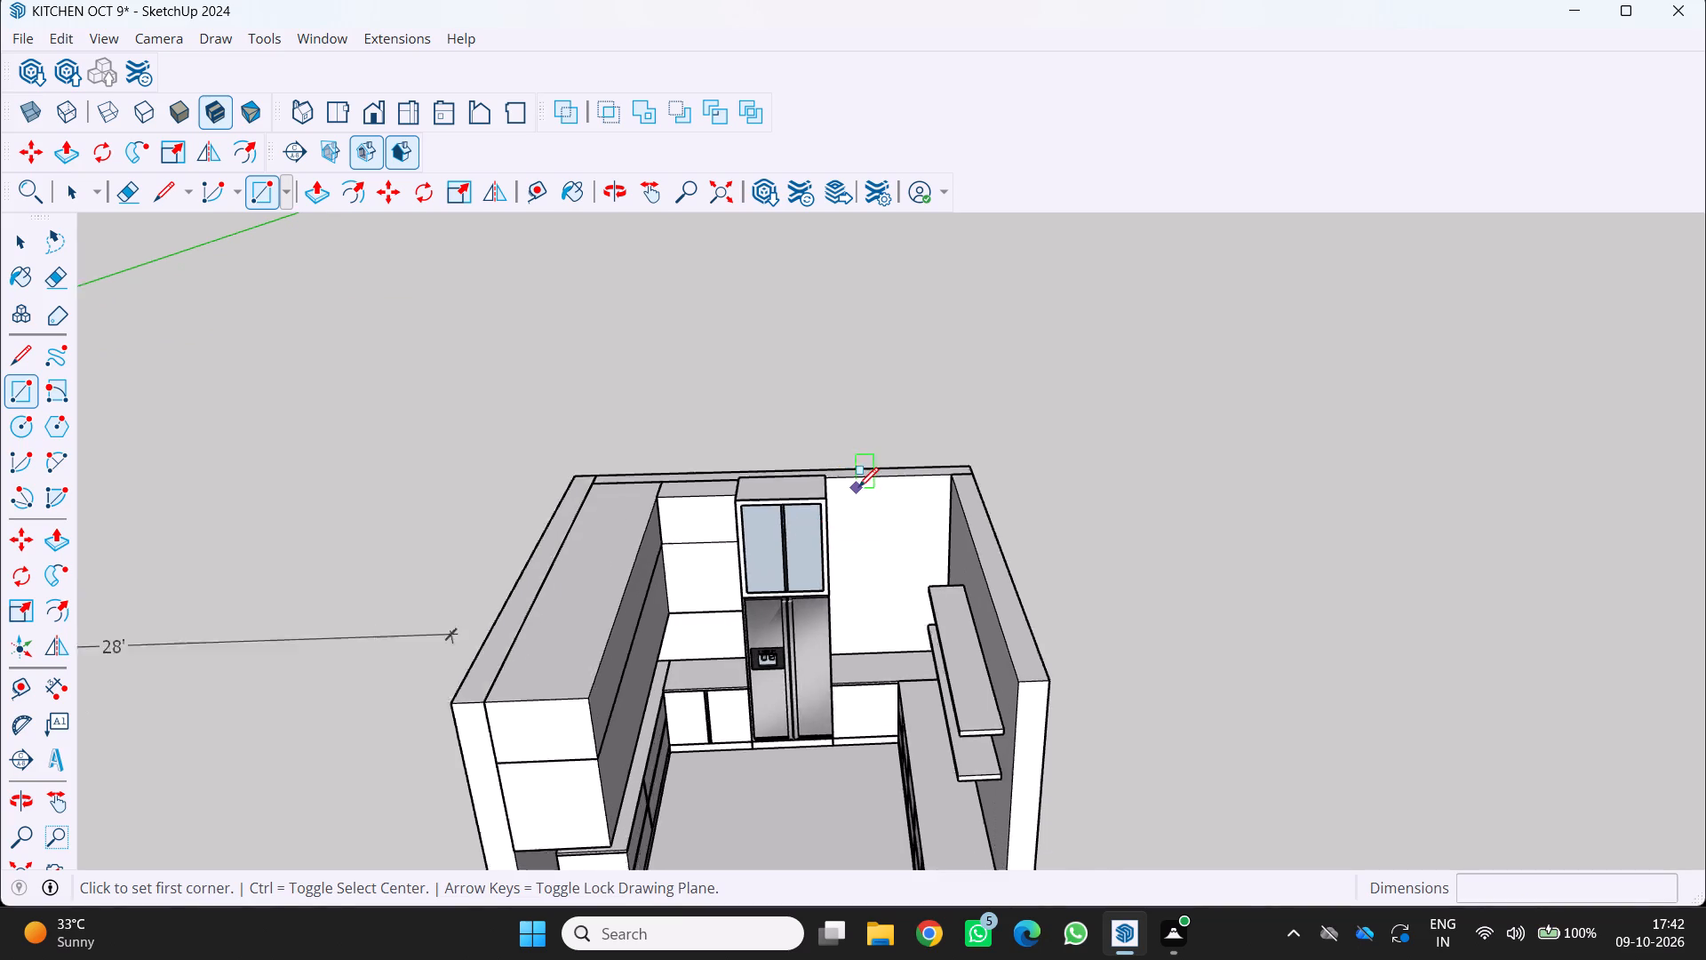
scroll(858, 487, up, 5)
middle_drag(809, 493, 800, 464)
scroll(826, 453, up, 3)
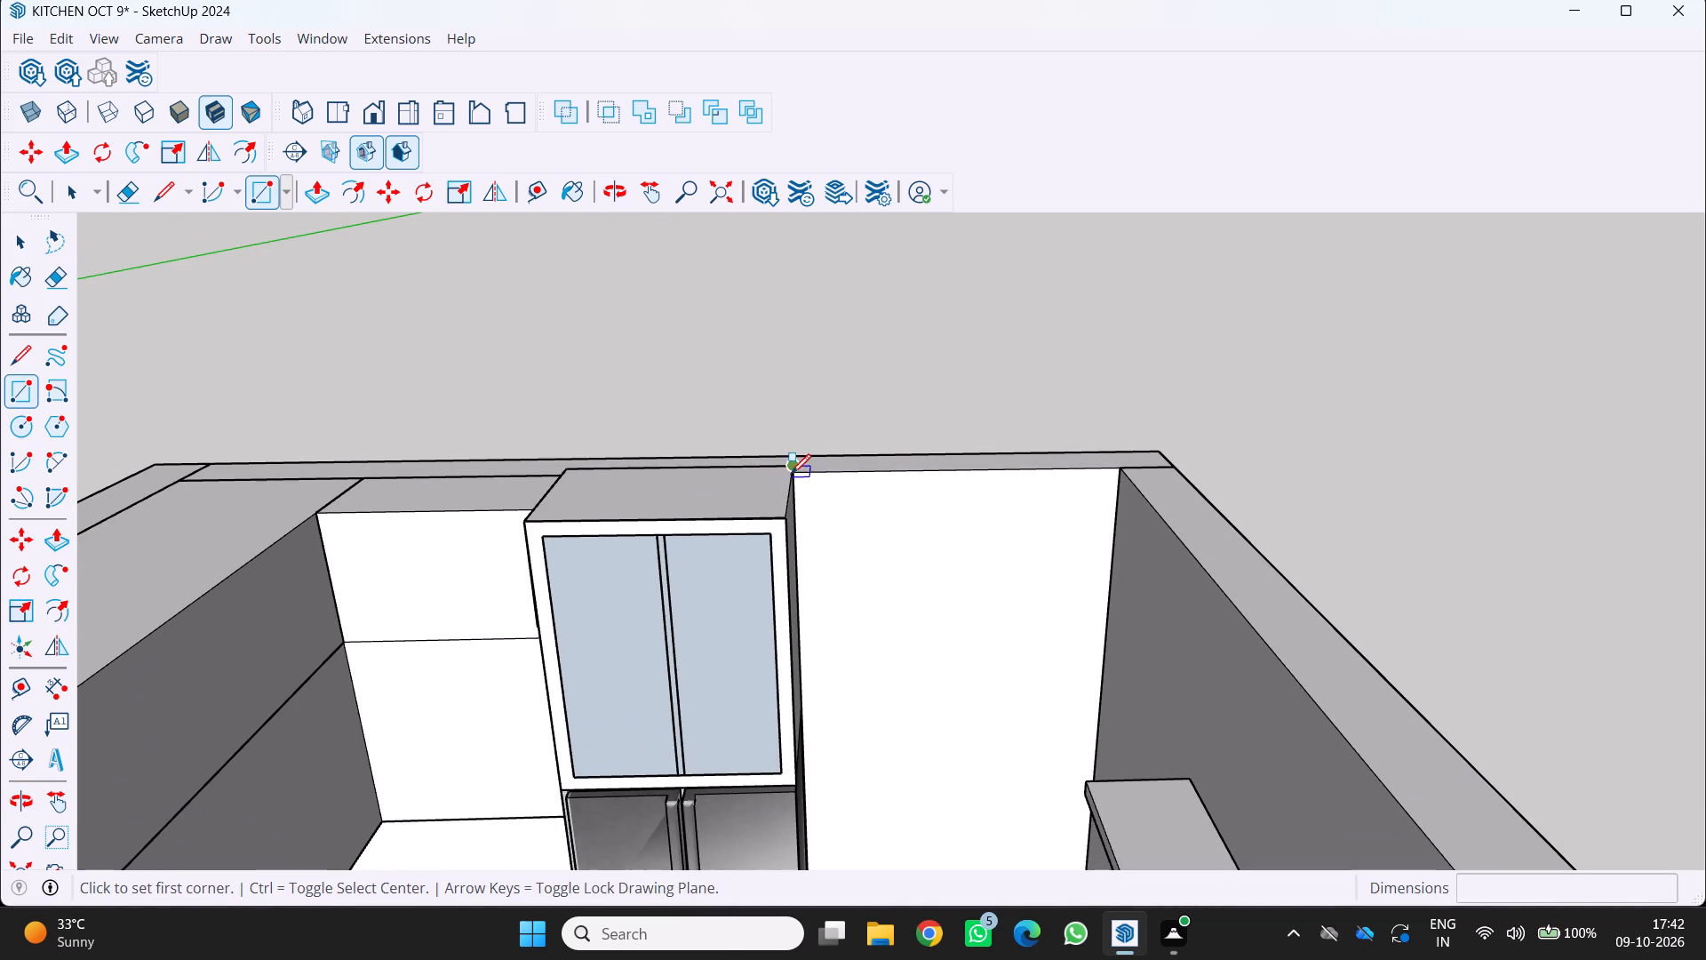
scroll(797, 476, up, 3)
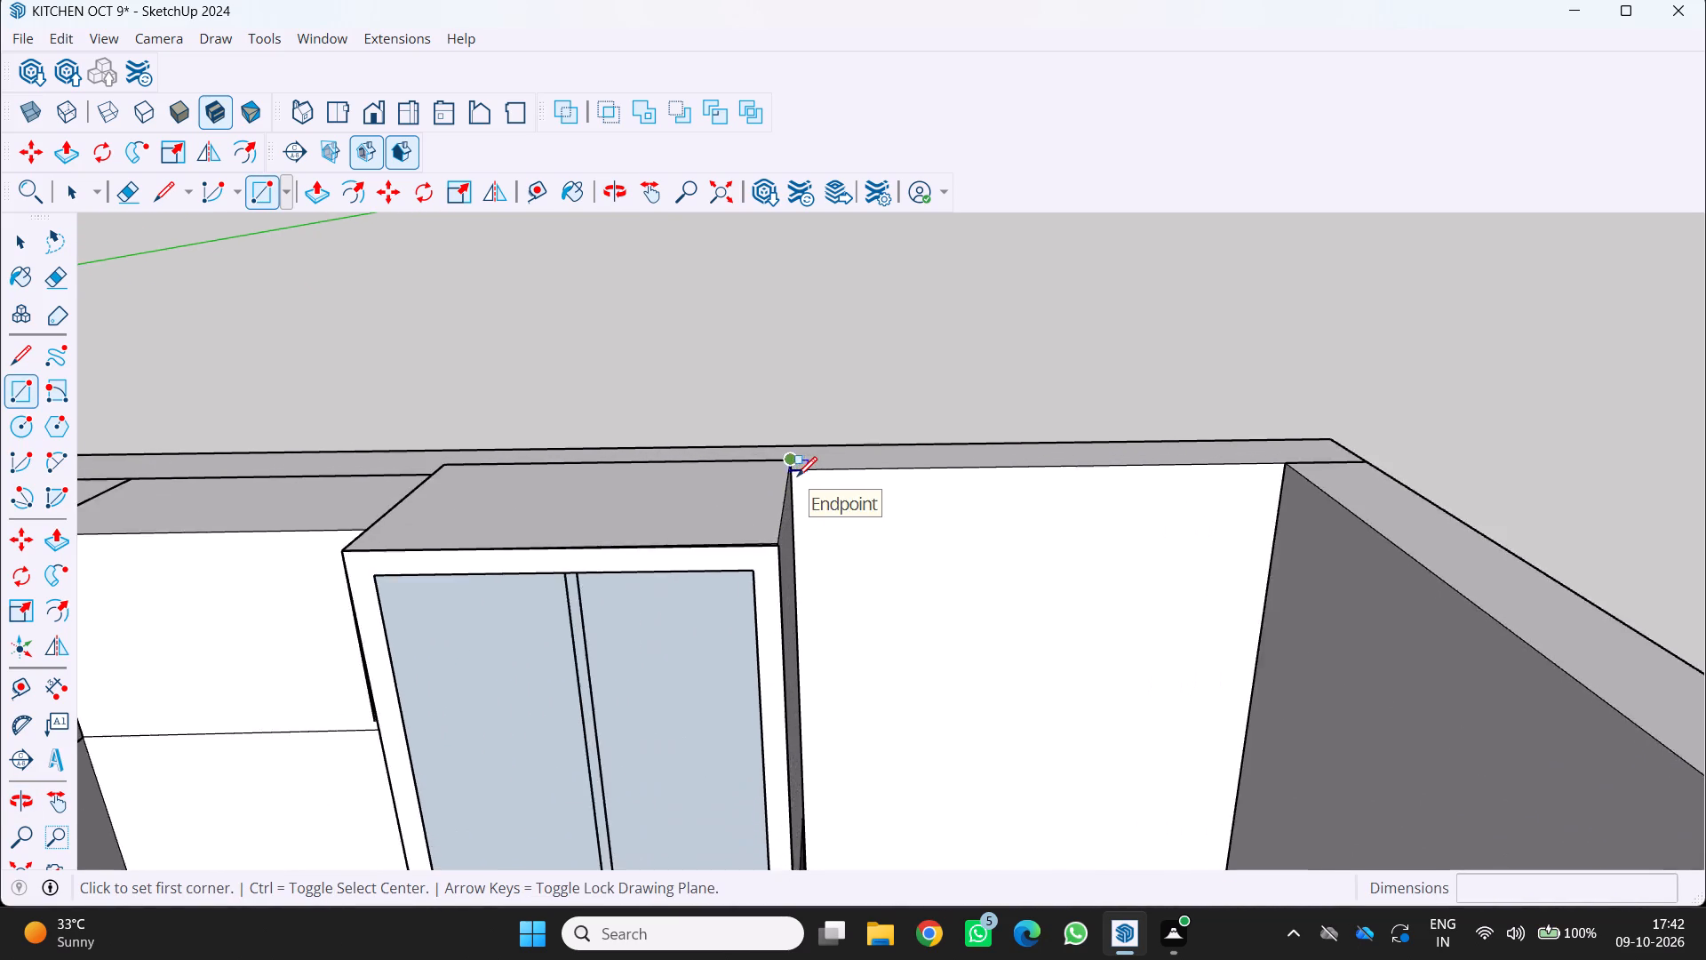
scroll(797, 476, up, 9)
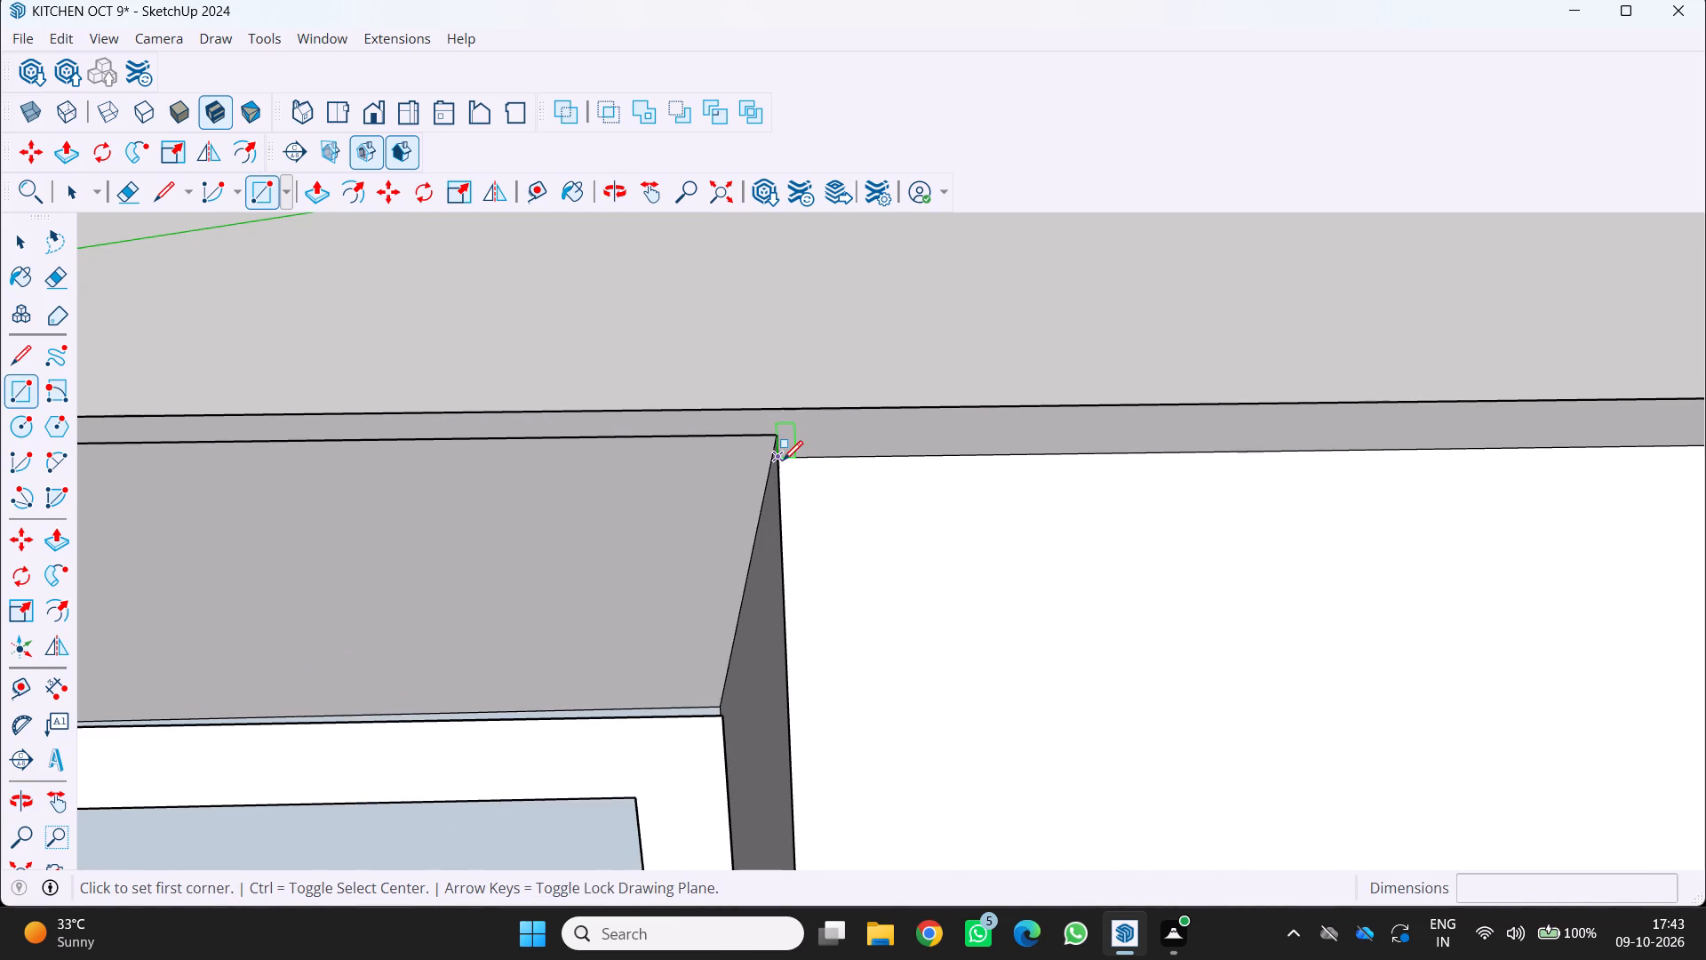
click(783, 460)
scroll(784, 461, down, 10)
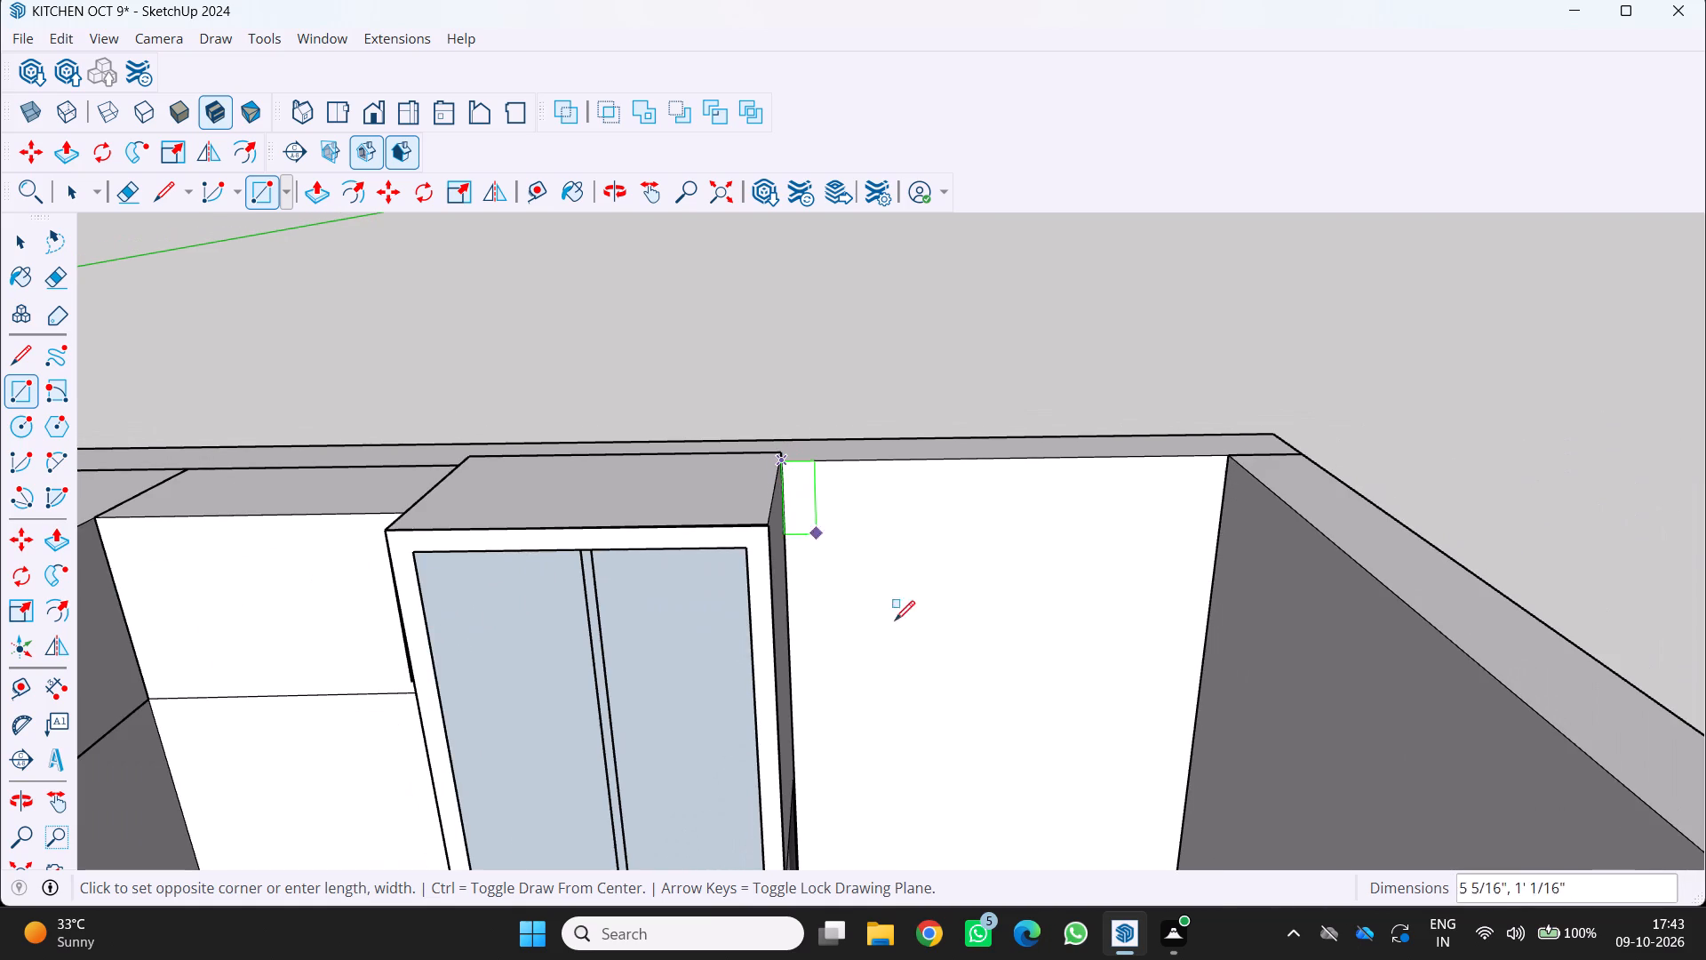
scroll(972, 727, down, 11)
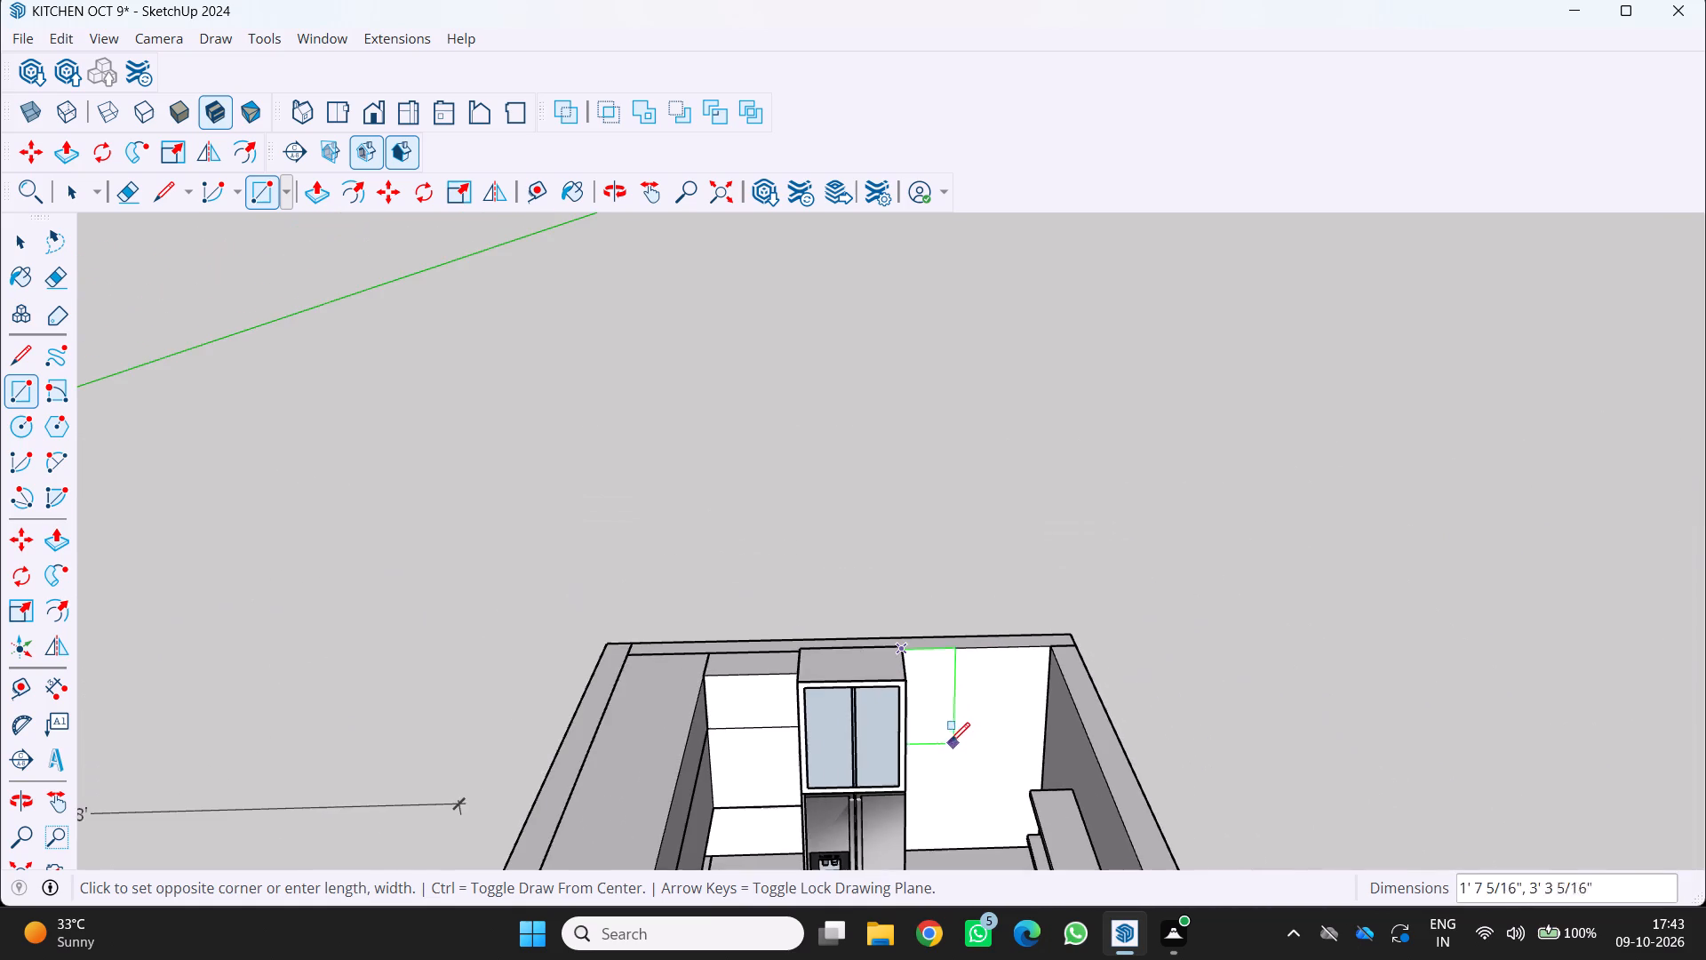
middle_drag(949, 740, 989, 633)
scroll(989, 633, down, 3)
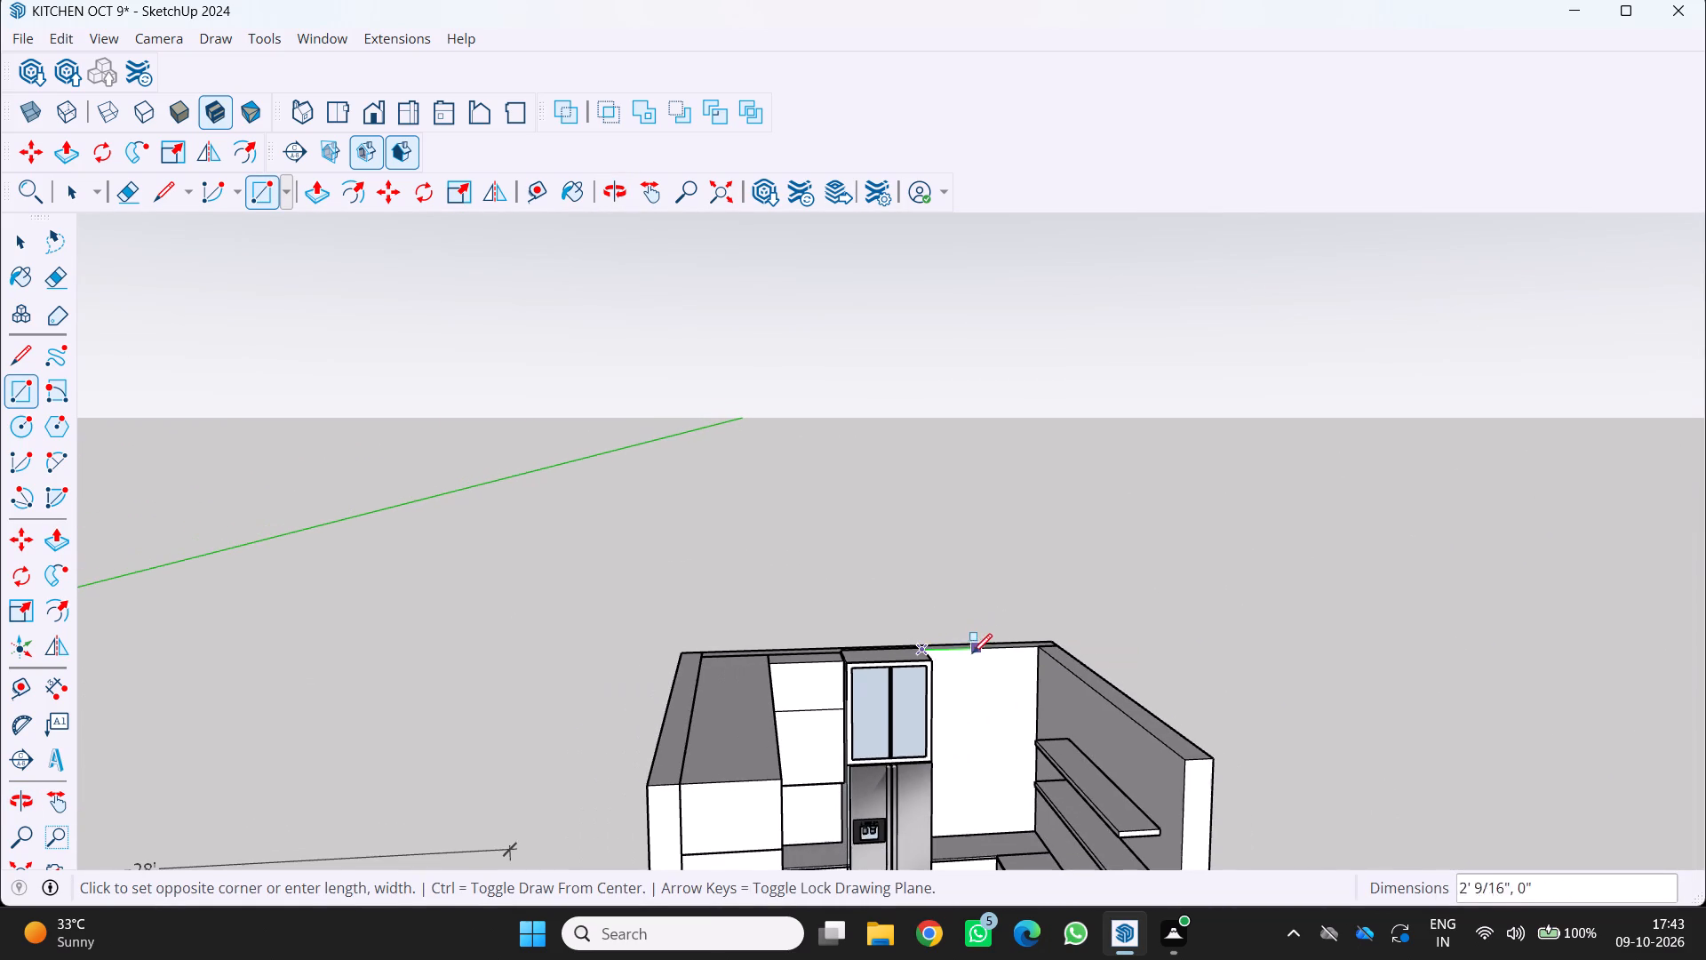
scroll(969, 755, down, 4)
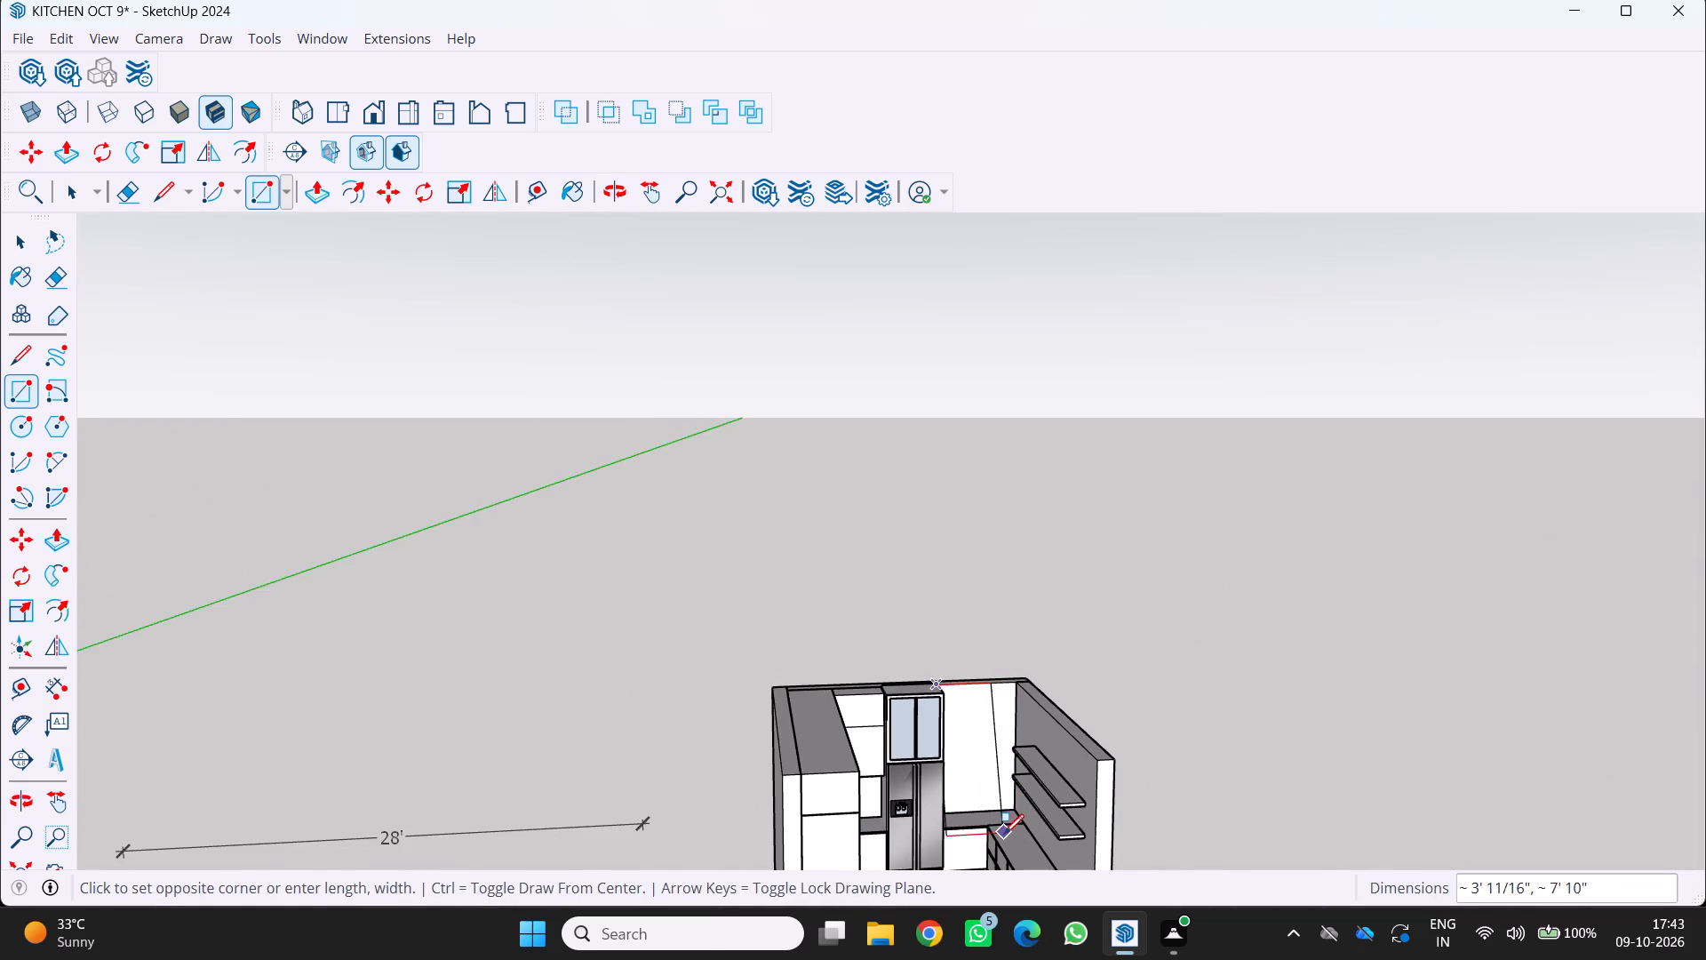
scroll(1004, 834, up, 5)
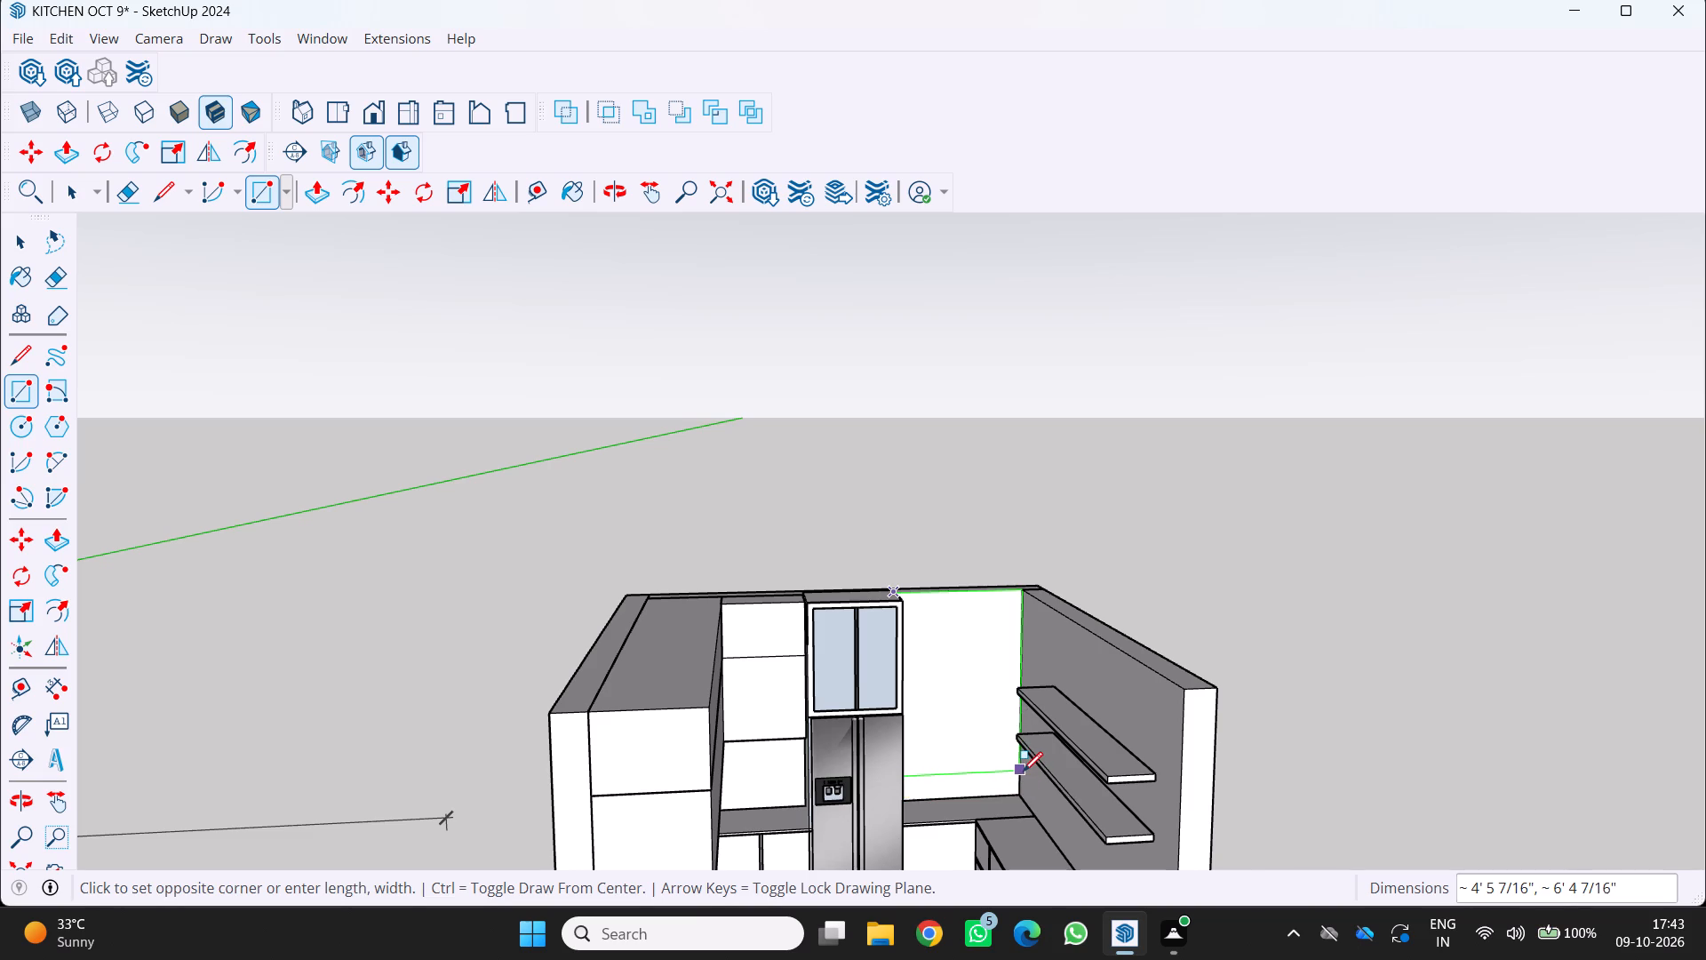
scroll(1022, 772, up, 3)
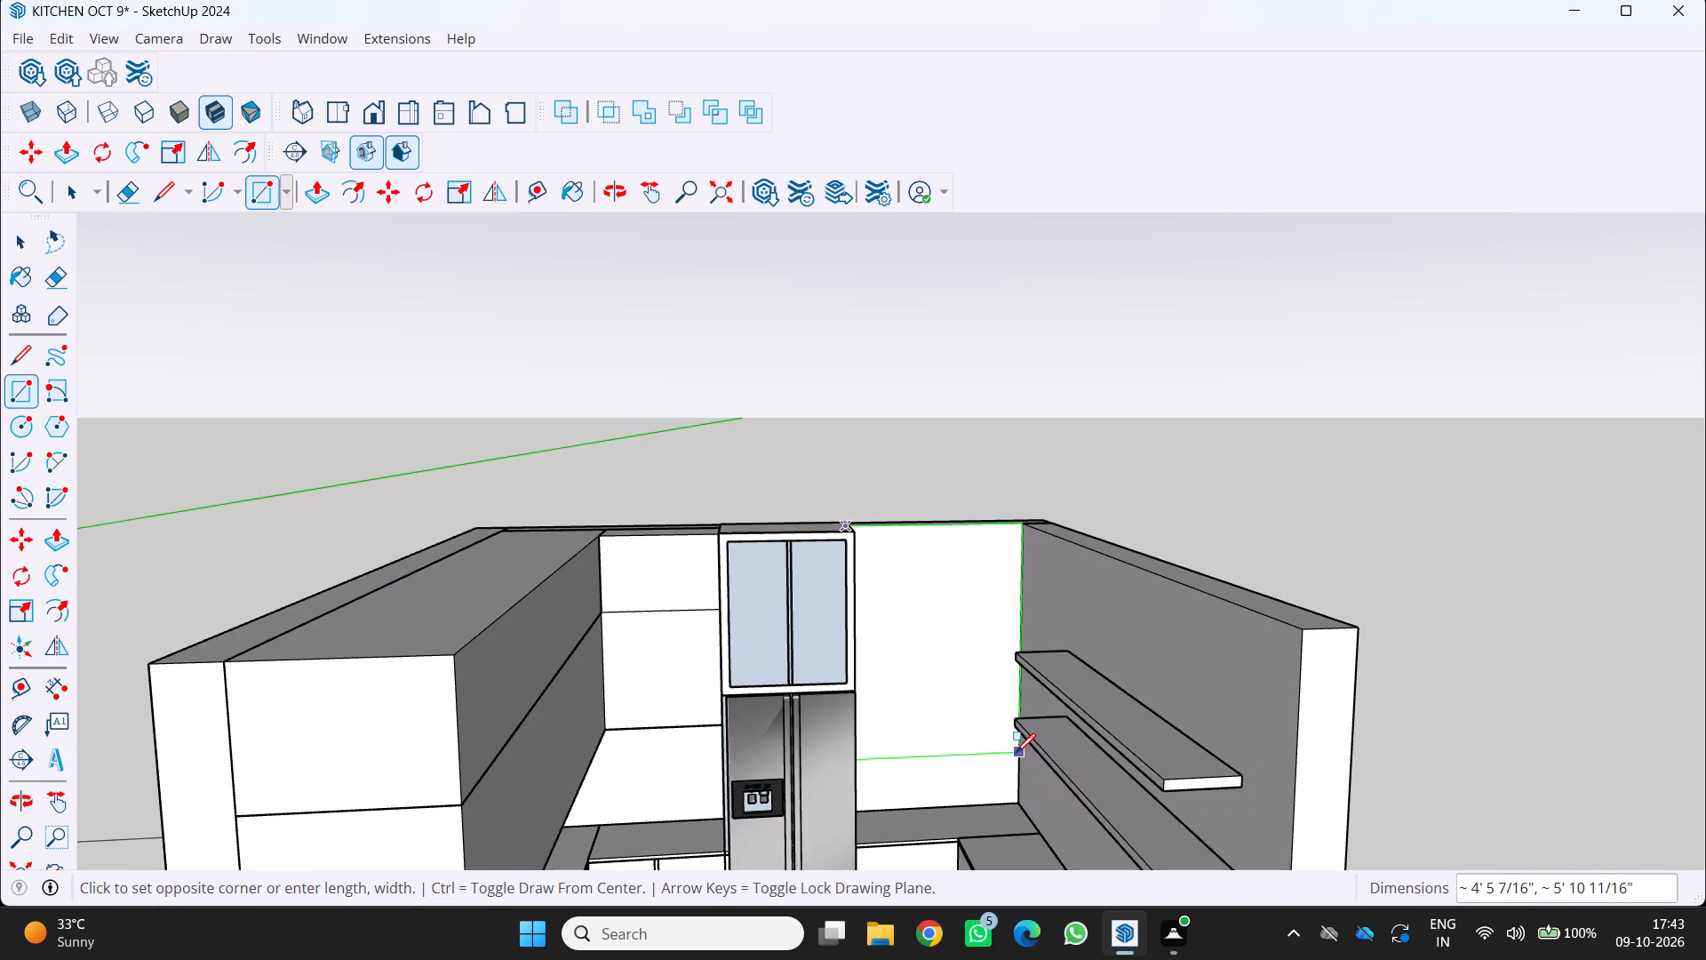
click(1016, 753)
Push/Pull the new back-wall rectangle between the fridge cabinet and the shelf wall outward 2' to form an overhead block.
middle_drag(852, 670, 766, 644)
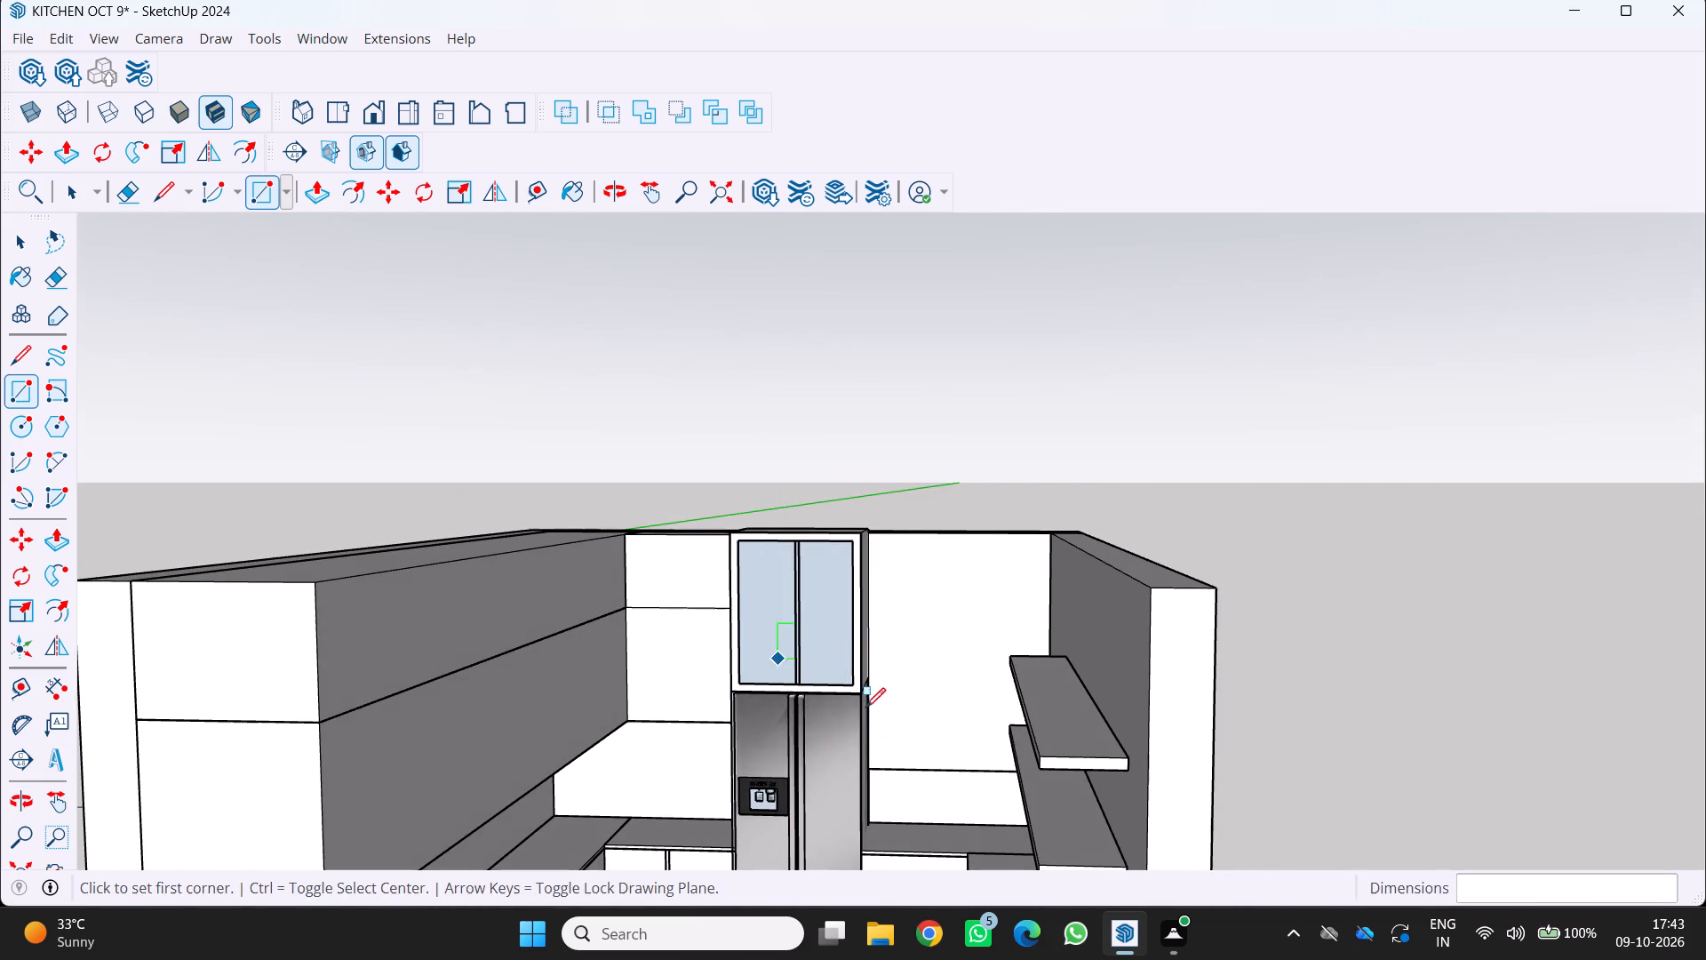
key(space)
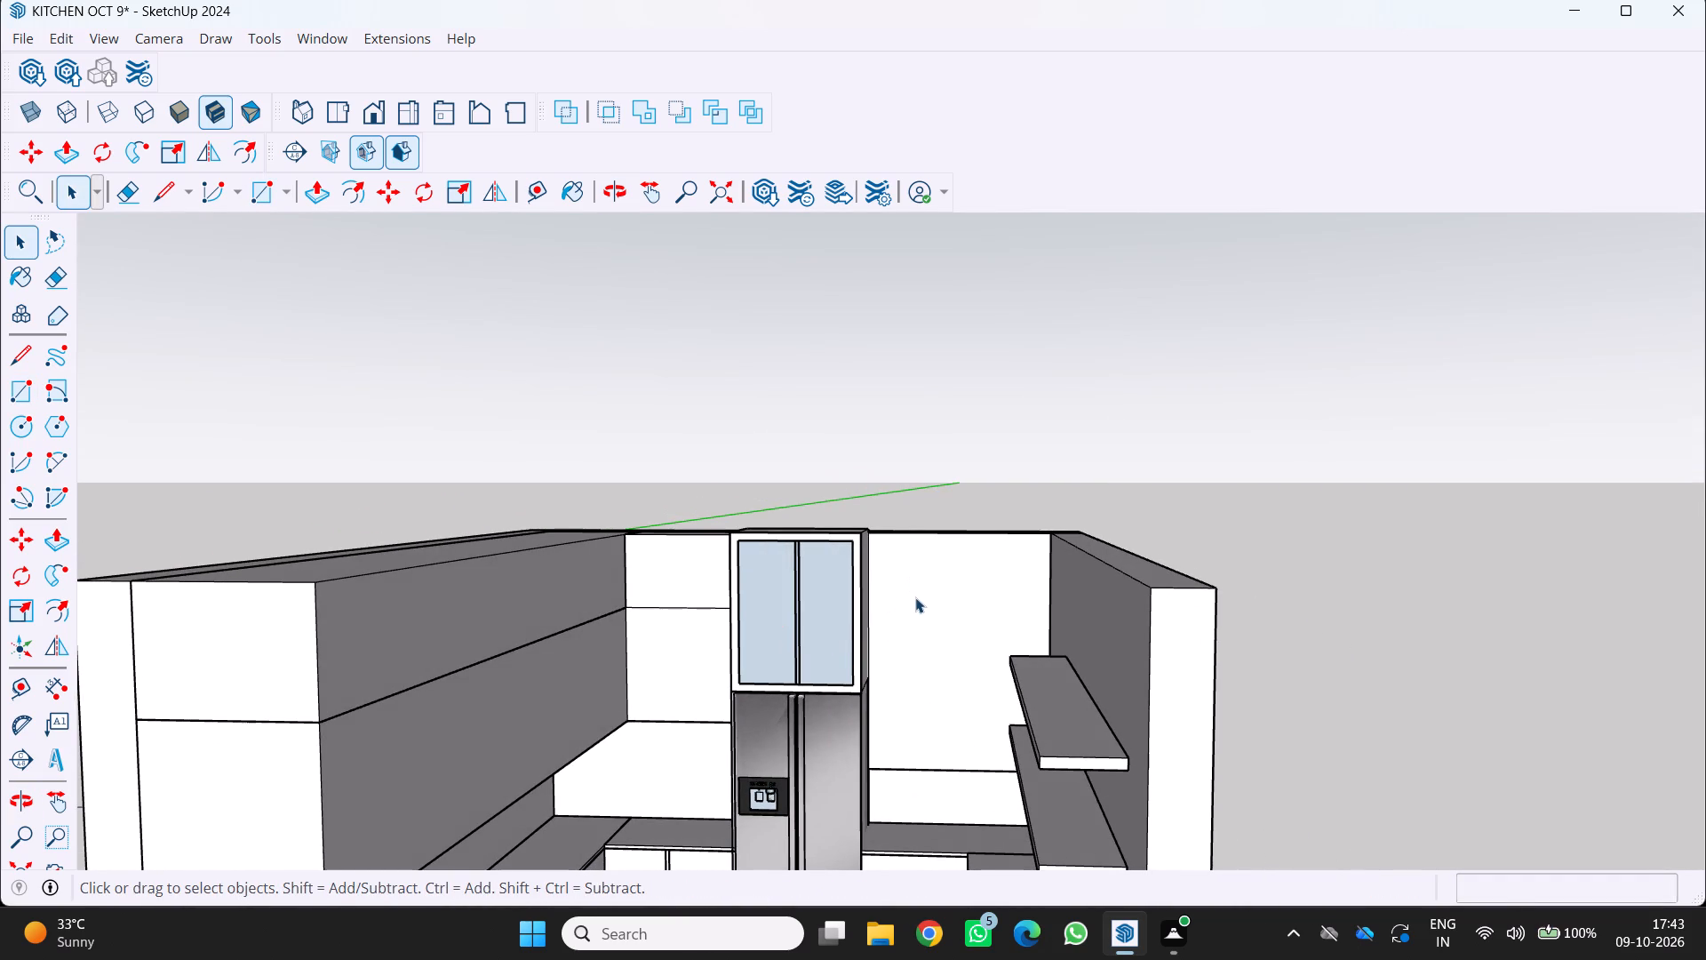
key(p)
click(911, 602)
scroll(923, 628, down, 4)
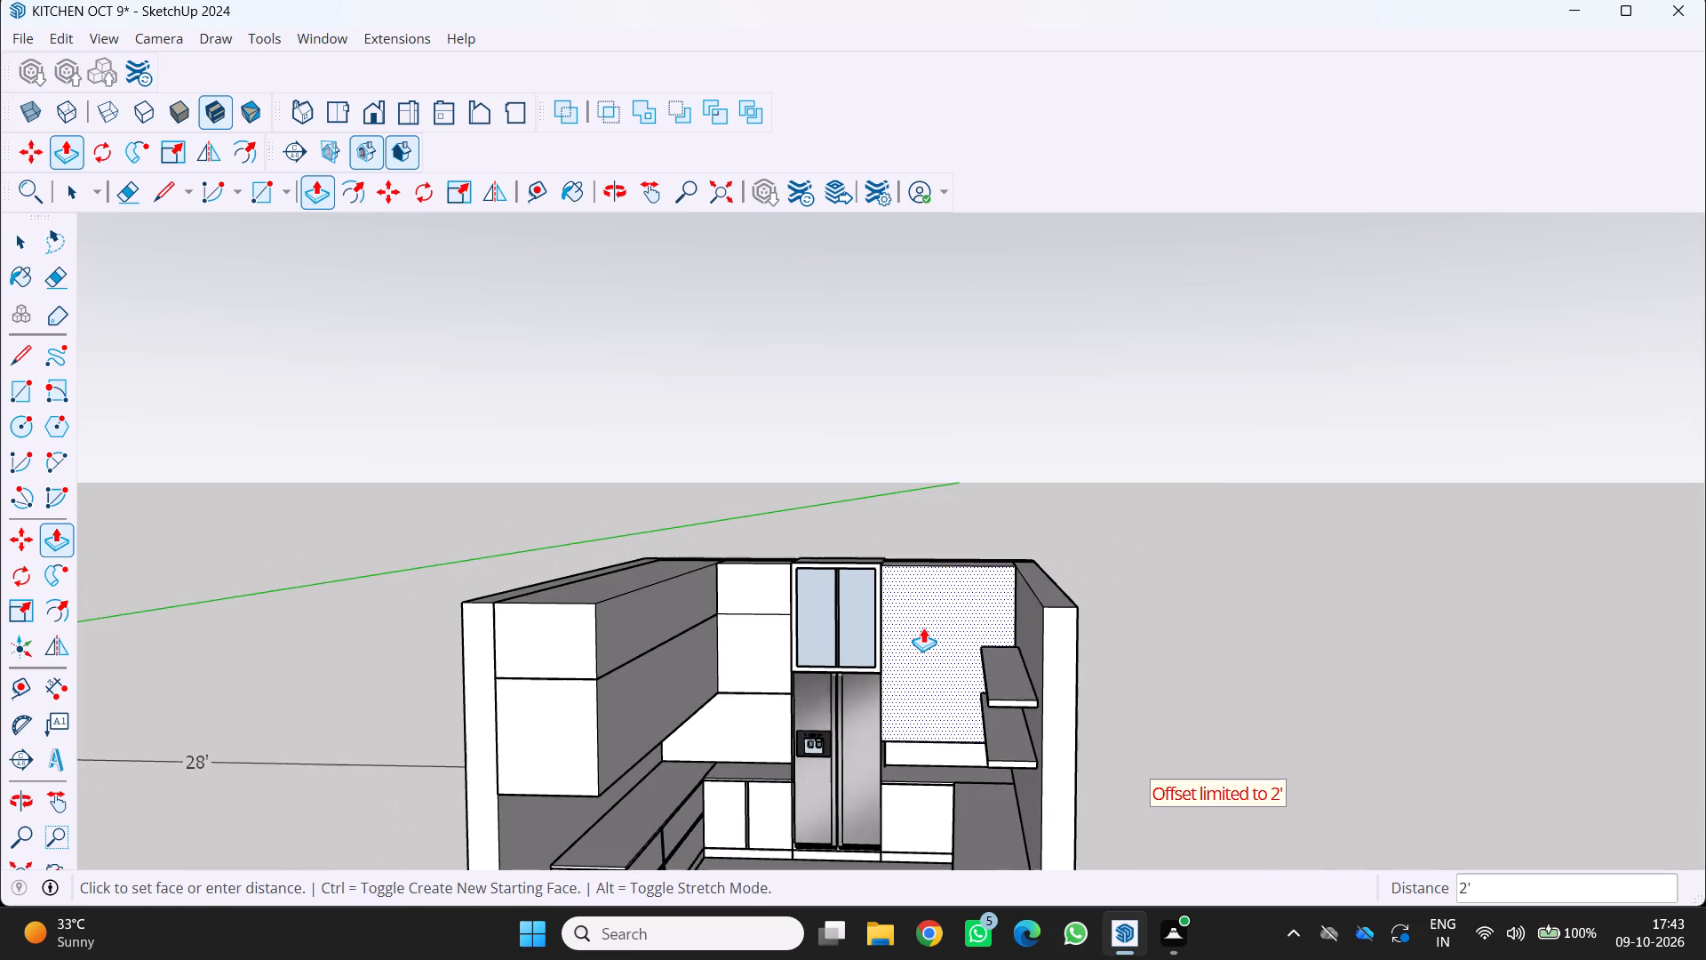
middle_drag(929, 623, 992, 708)
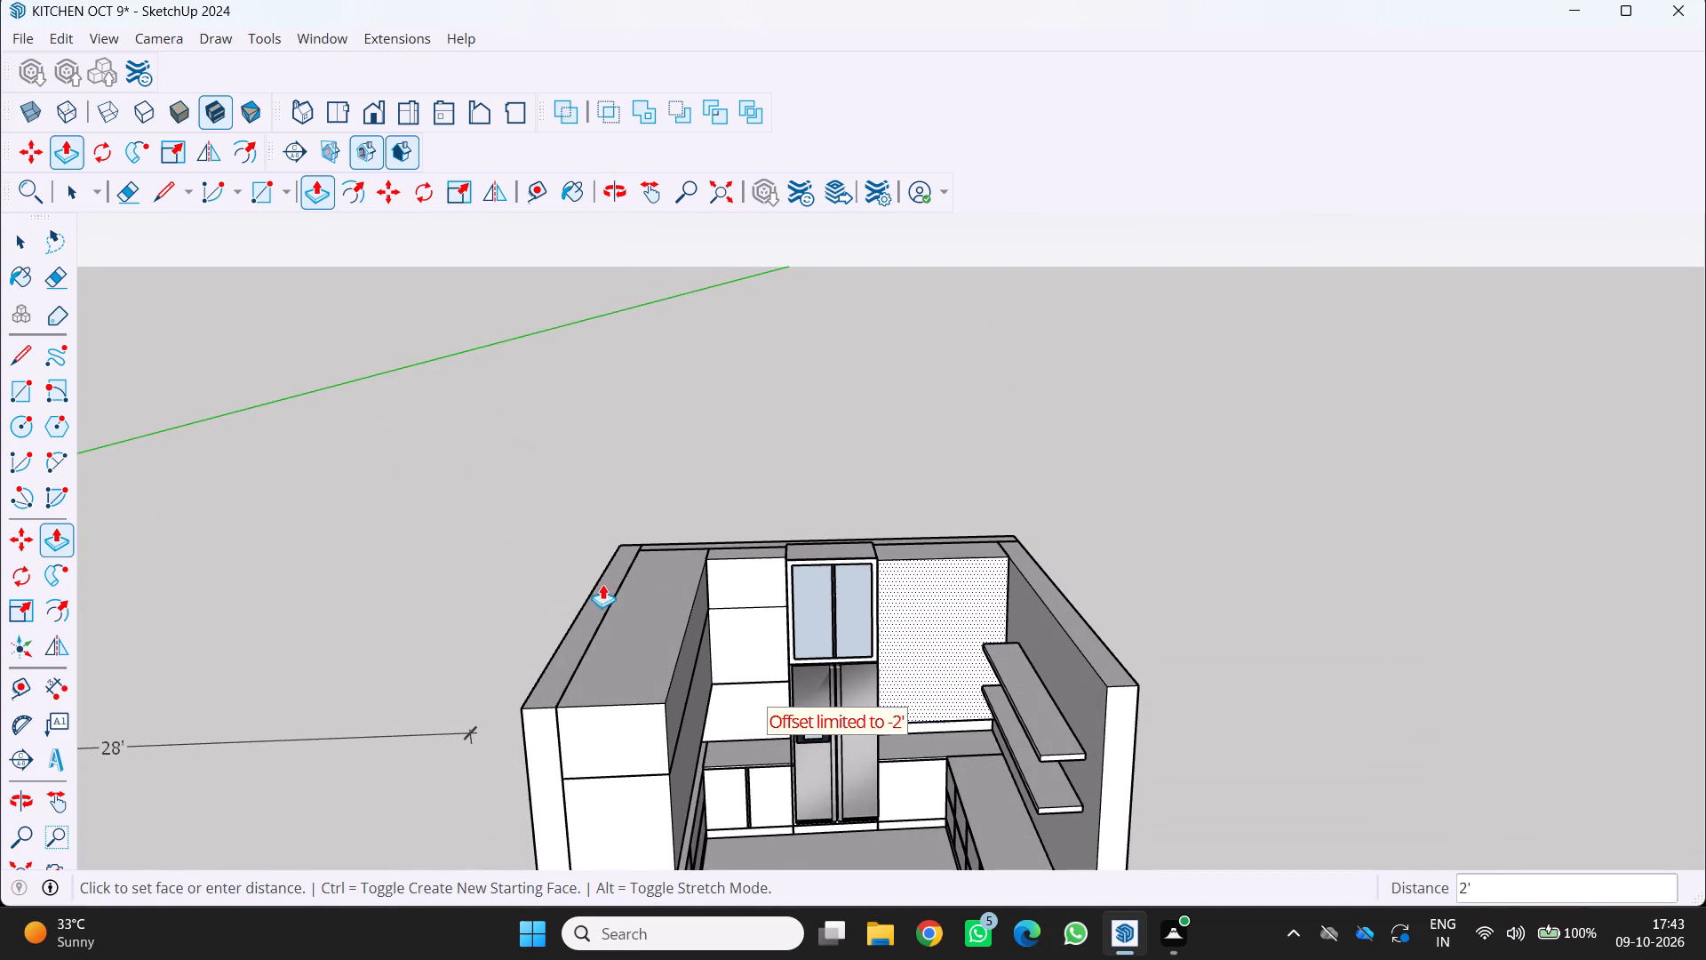
click(550, 570)
Push the top face of the fridge cabinet down about 1 1/16" to the level of the wall top.
scroll(77, 572, down, 3)
middle_drag(76, 574, 78, 566)
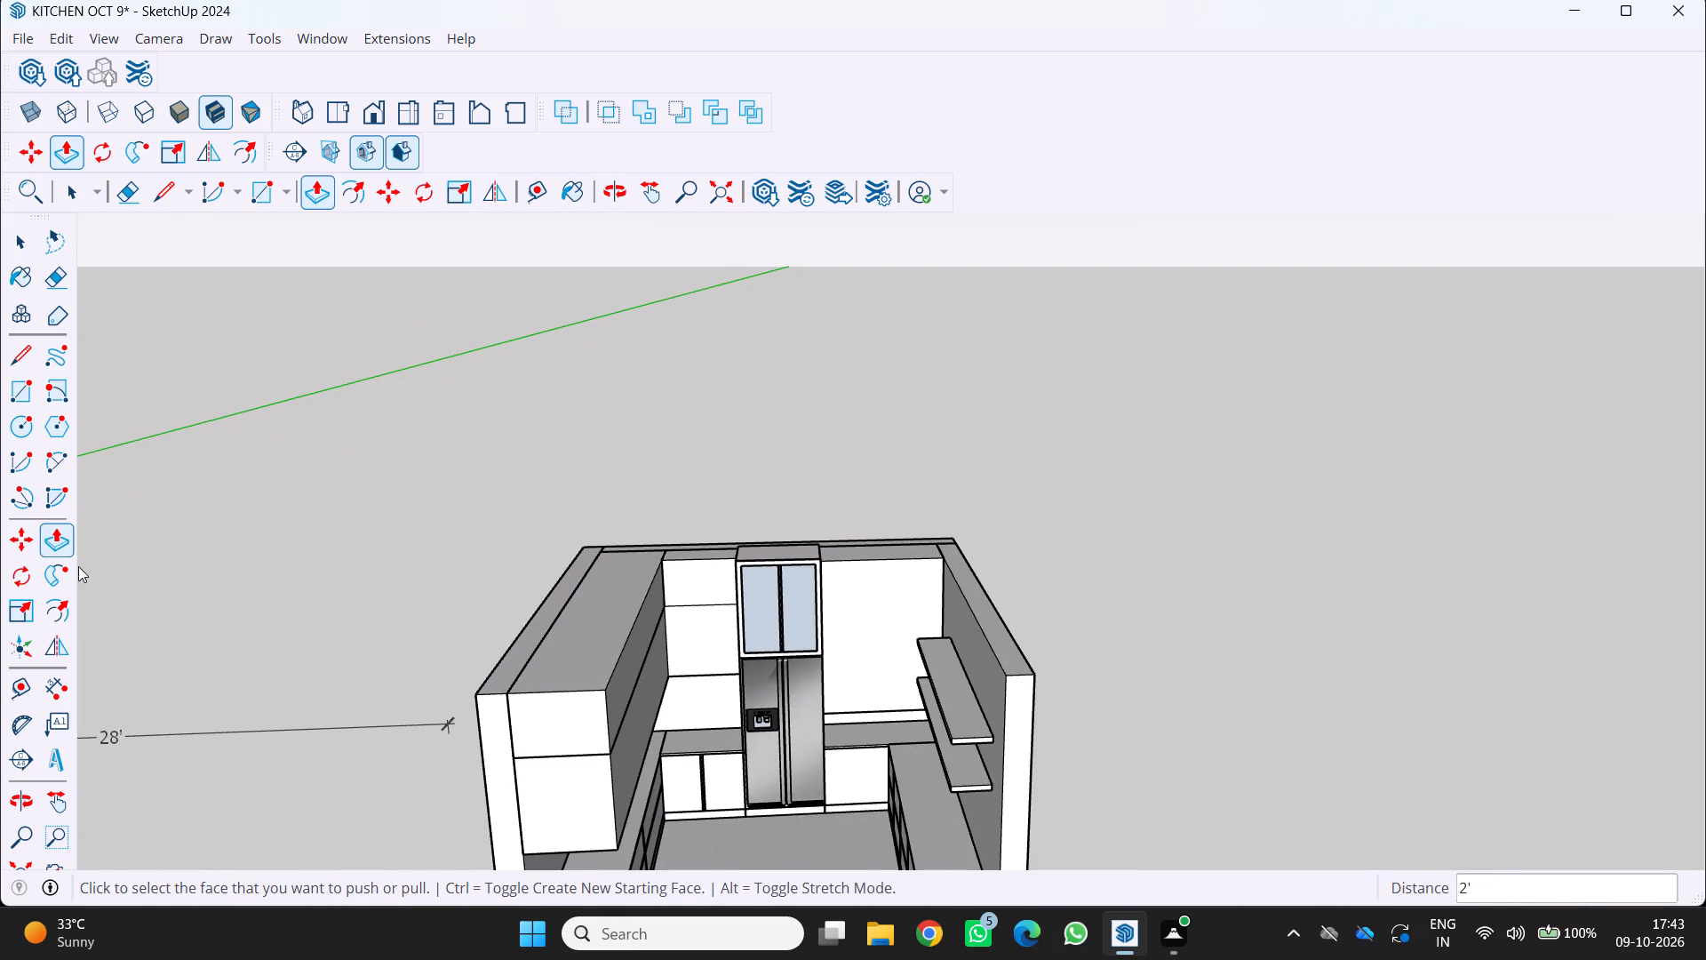
middle_drag(78, 566, 139, 441)
scroll(0, 542, down, 3)
middle_drag(912, 520, 947, 480)
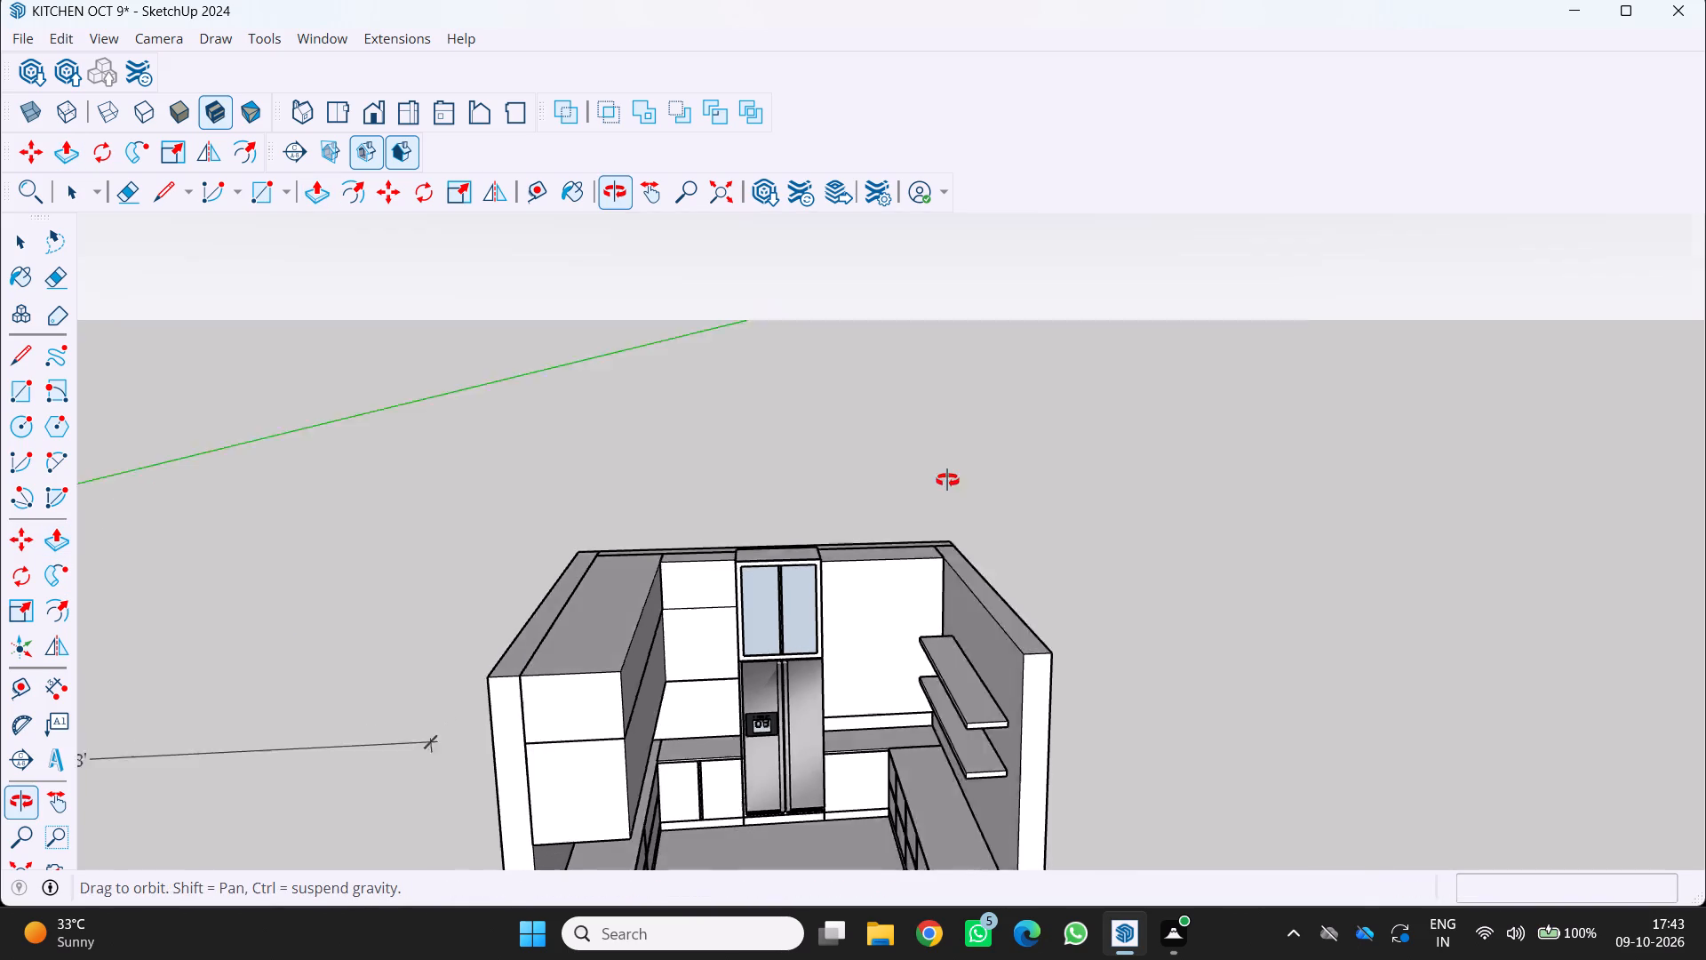
middle_drag(947, 480, 964, 455)
middle_drag(797, 426, 689, 621)
key(space)
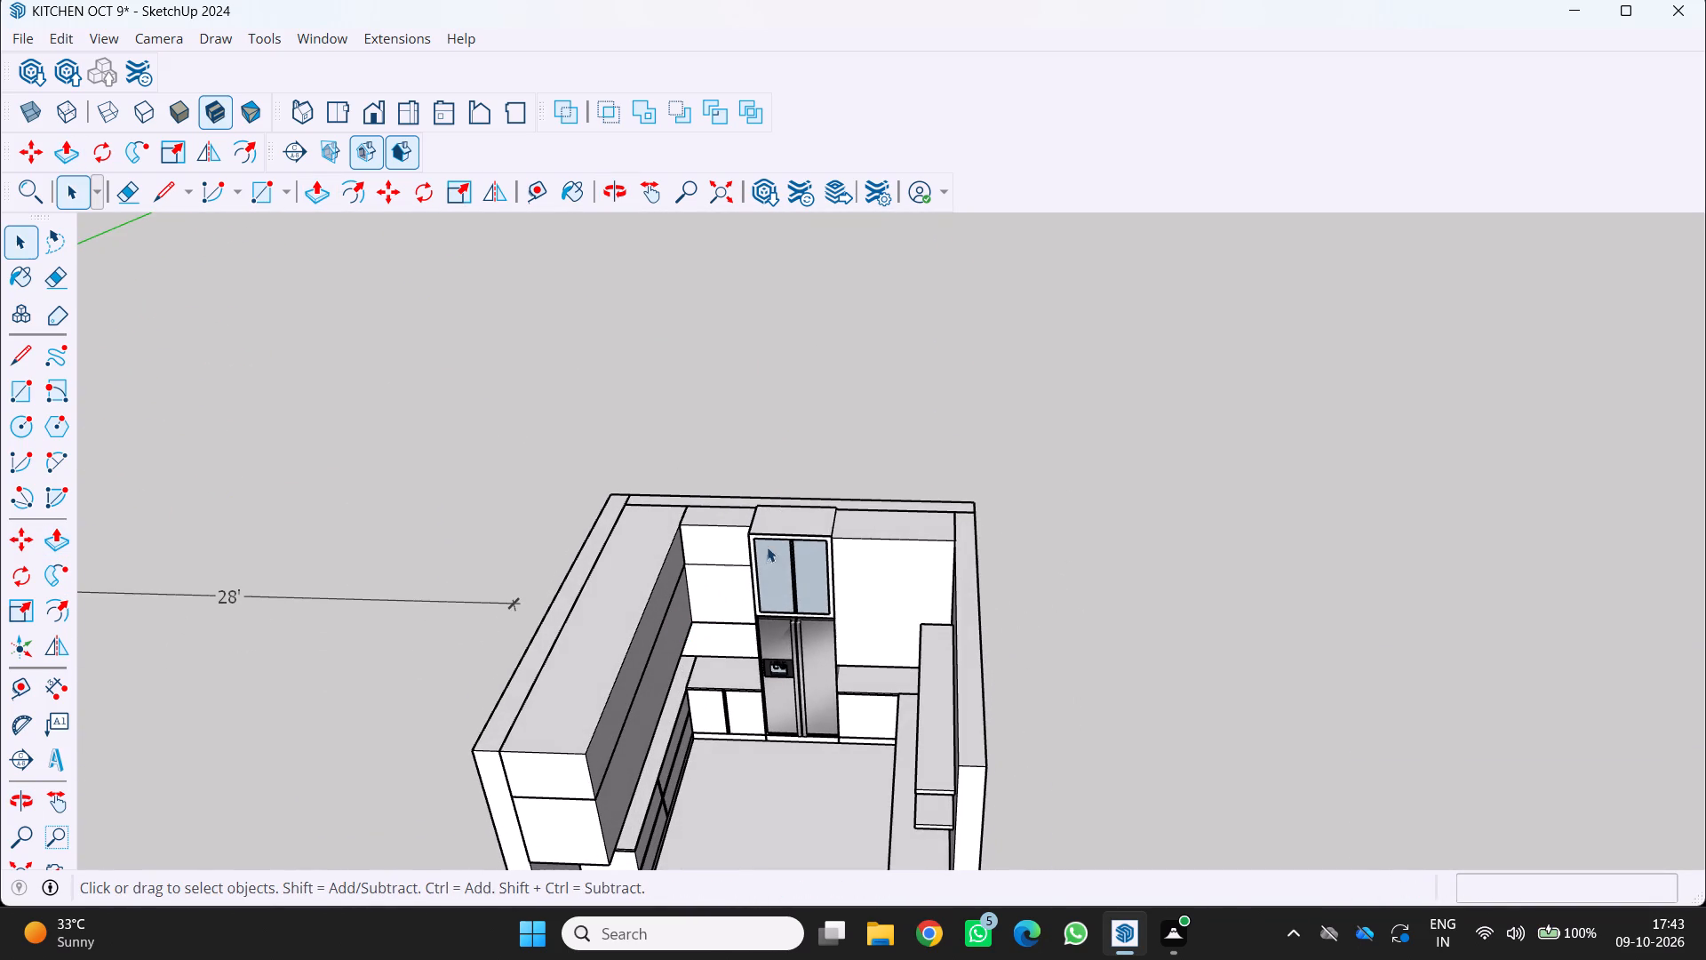
key(p)
click(764, 513)
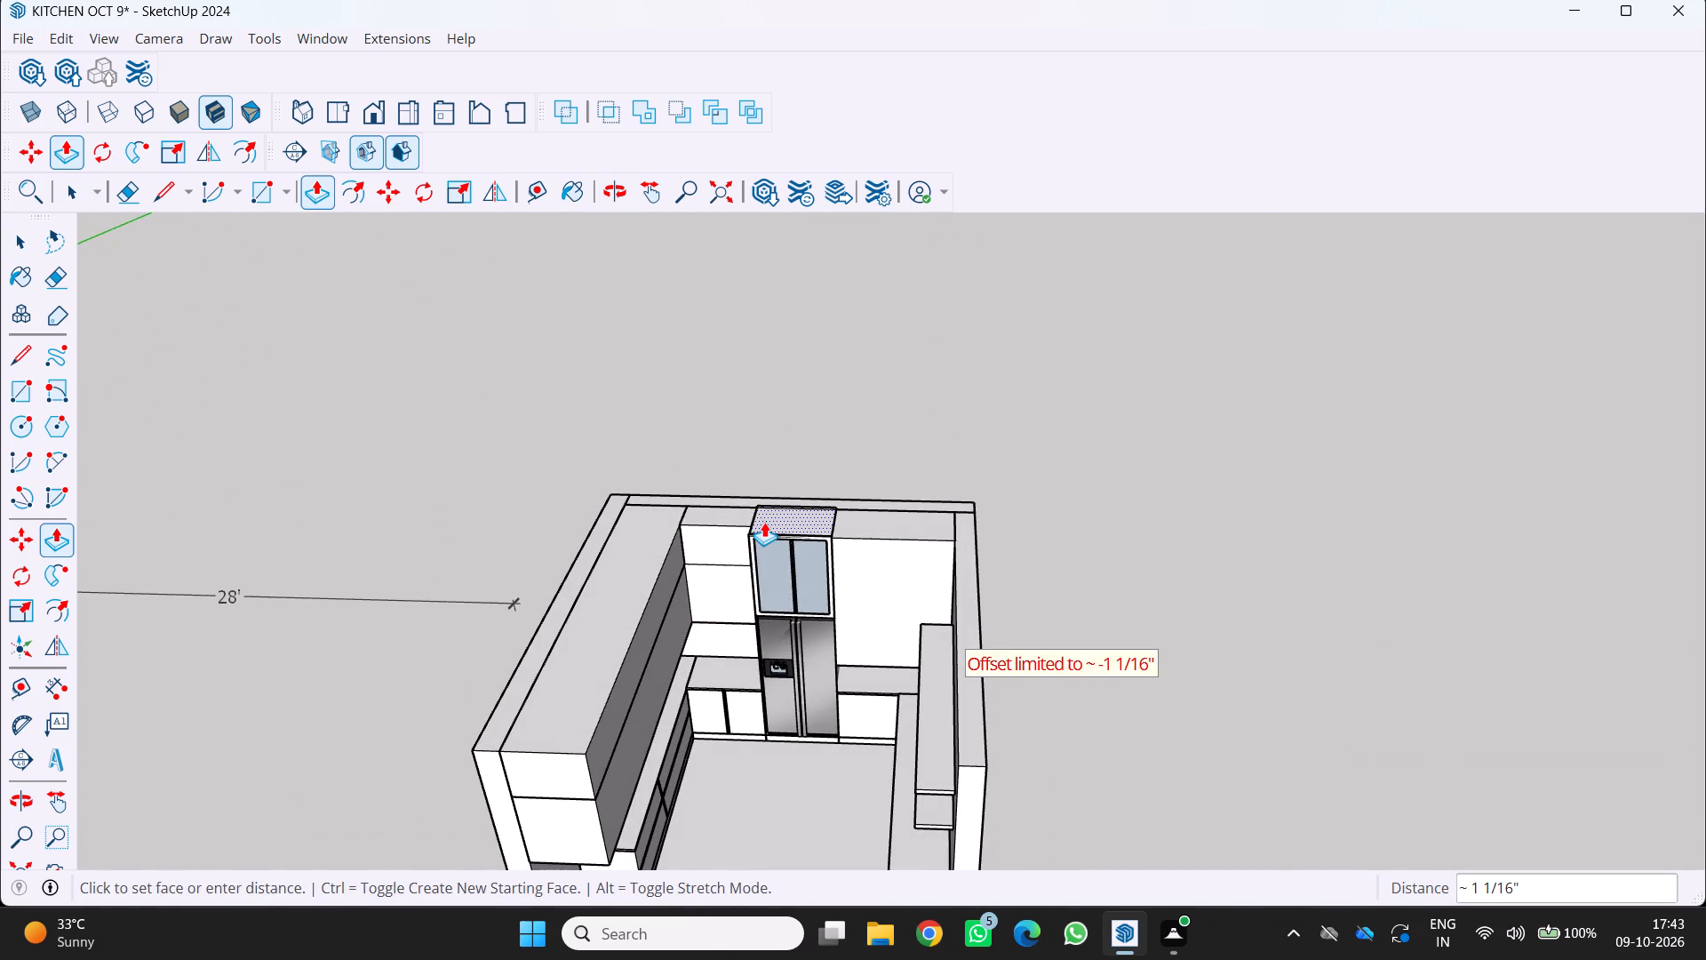
click(761, 522)
Examine the back edge of the fridge cabinet's top where it meets the wall and the neighbouring overhead blocks.
middle_drag(685, 436, 704, 596)
scroll(783, 436, up, 11)
key(space)
scroll(718, 533, up, 3)
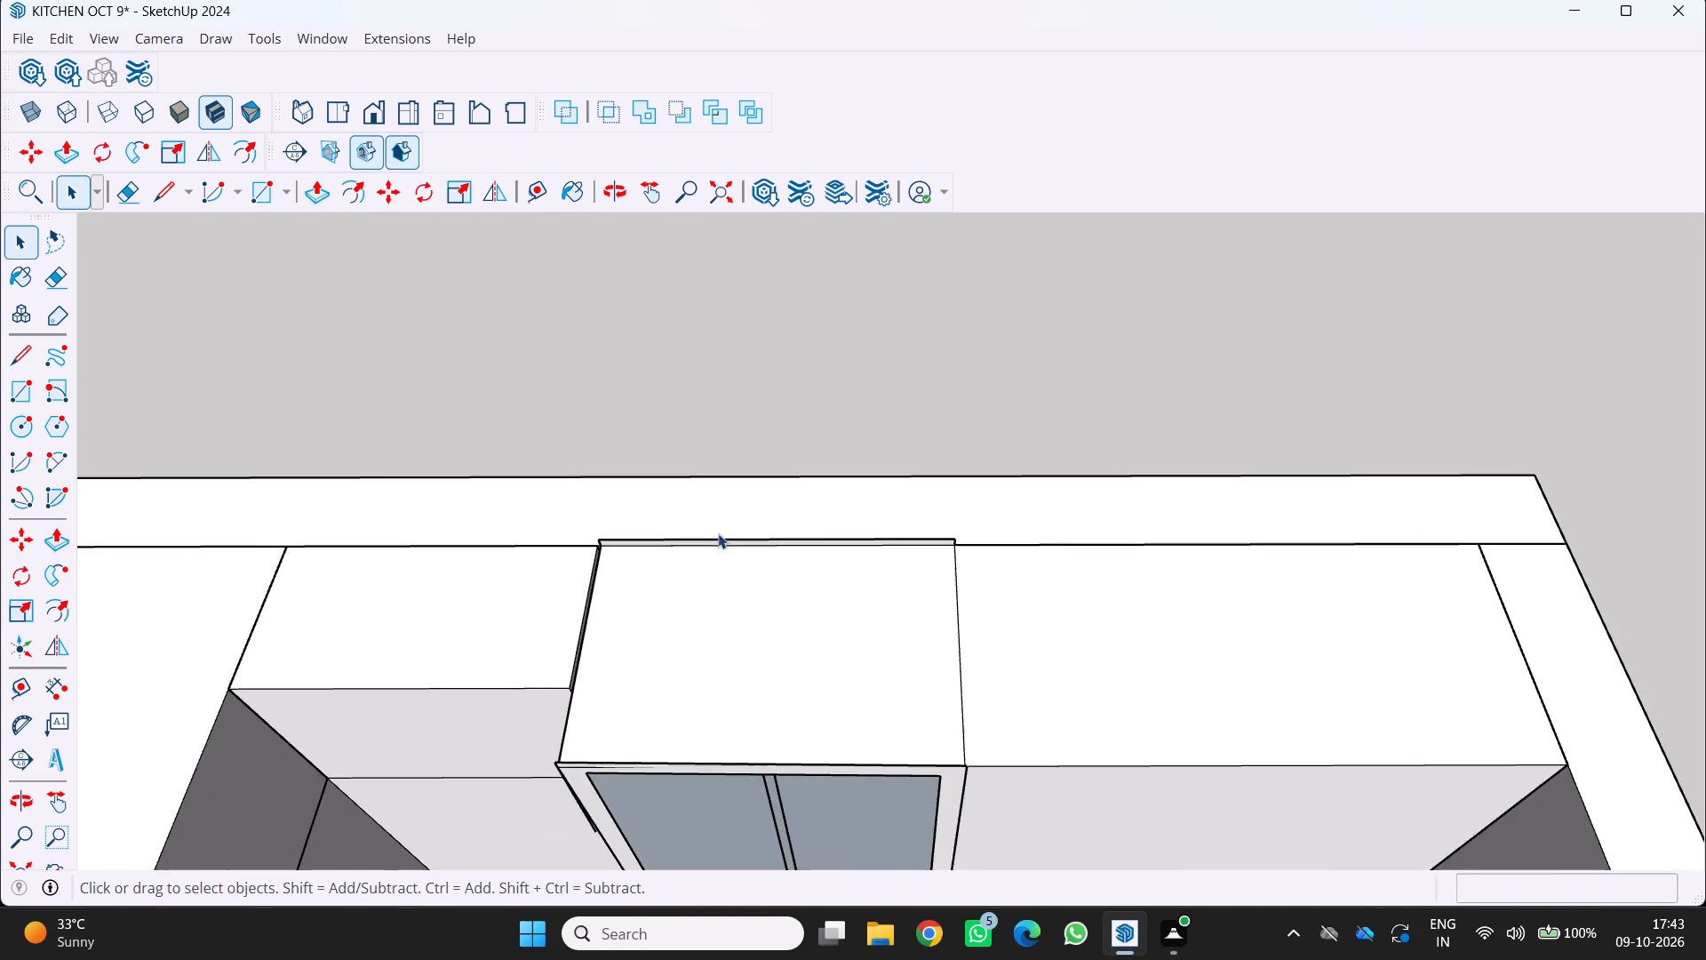
scroll(718, 533, up, 3)
scroll(570, 540, up, 3)
scroll(784, 444, up, 3)
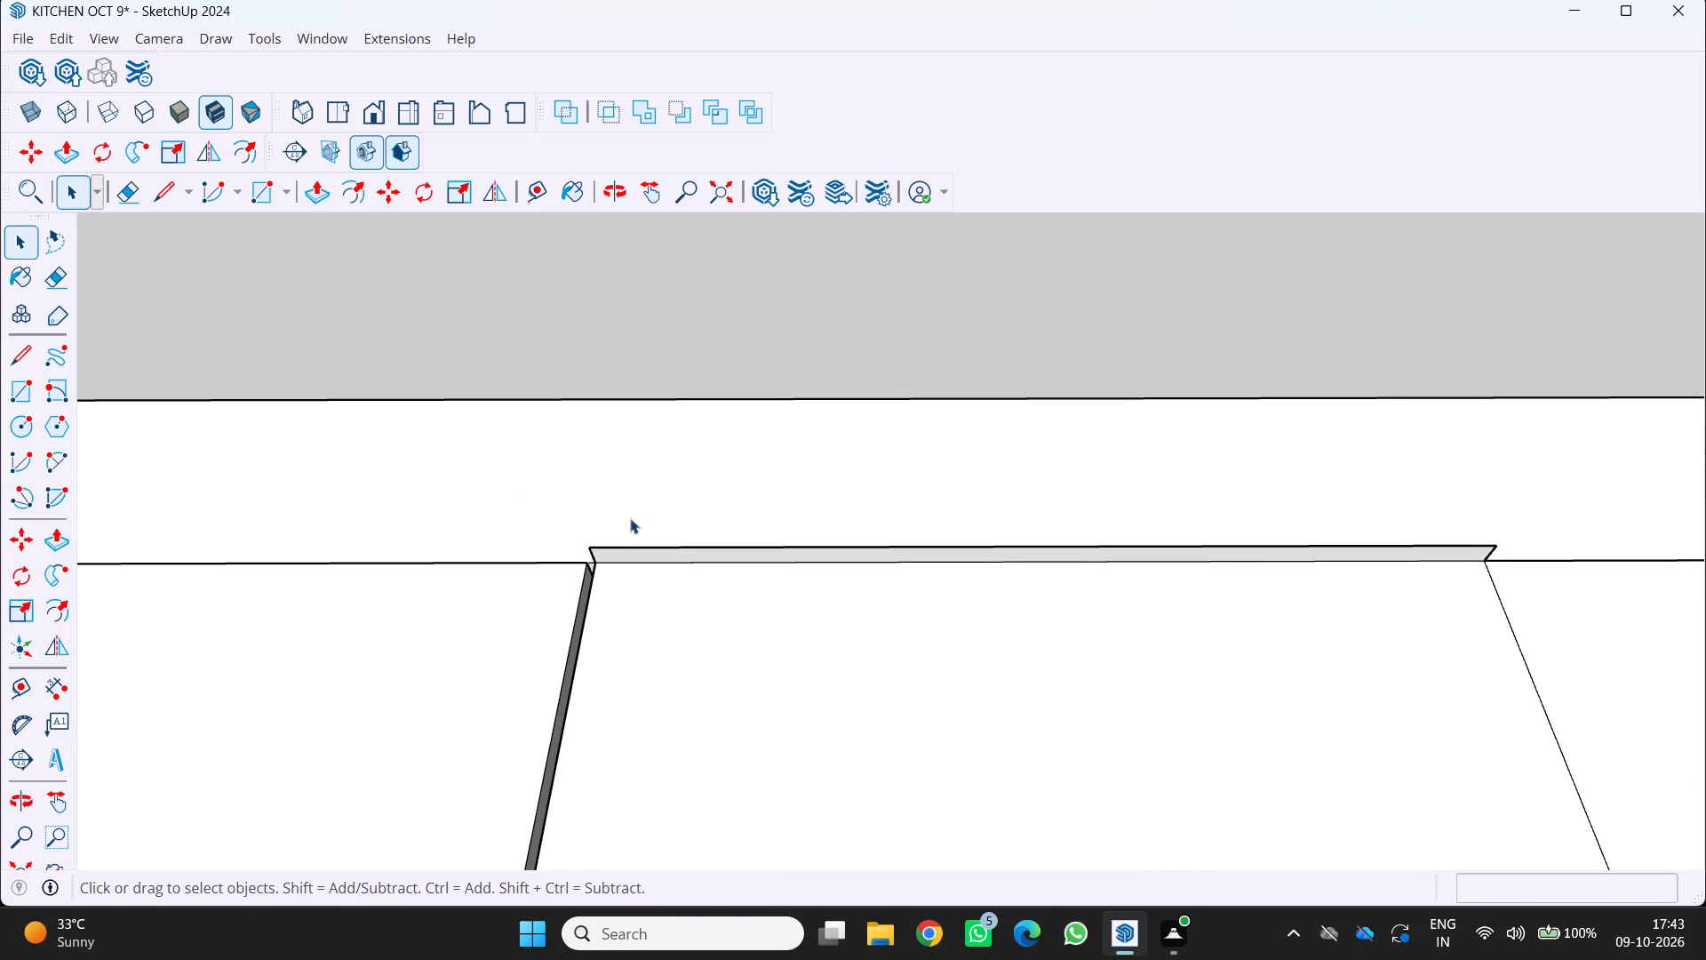
scroll(527, 599, down, 3)
middle_drag(569, 661, 601, 544)
scroll(573, 584, down, 6)
Inside the overhead cabinet group, push the top face of the short block beside the fridge cabinet down 3/8" and another 3/16".
middle_drag(548, 665, 538, 677)
key(p)
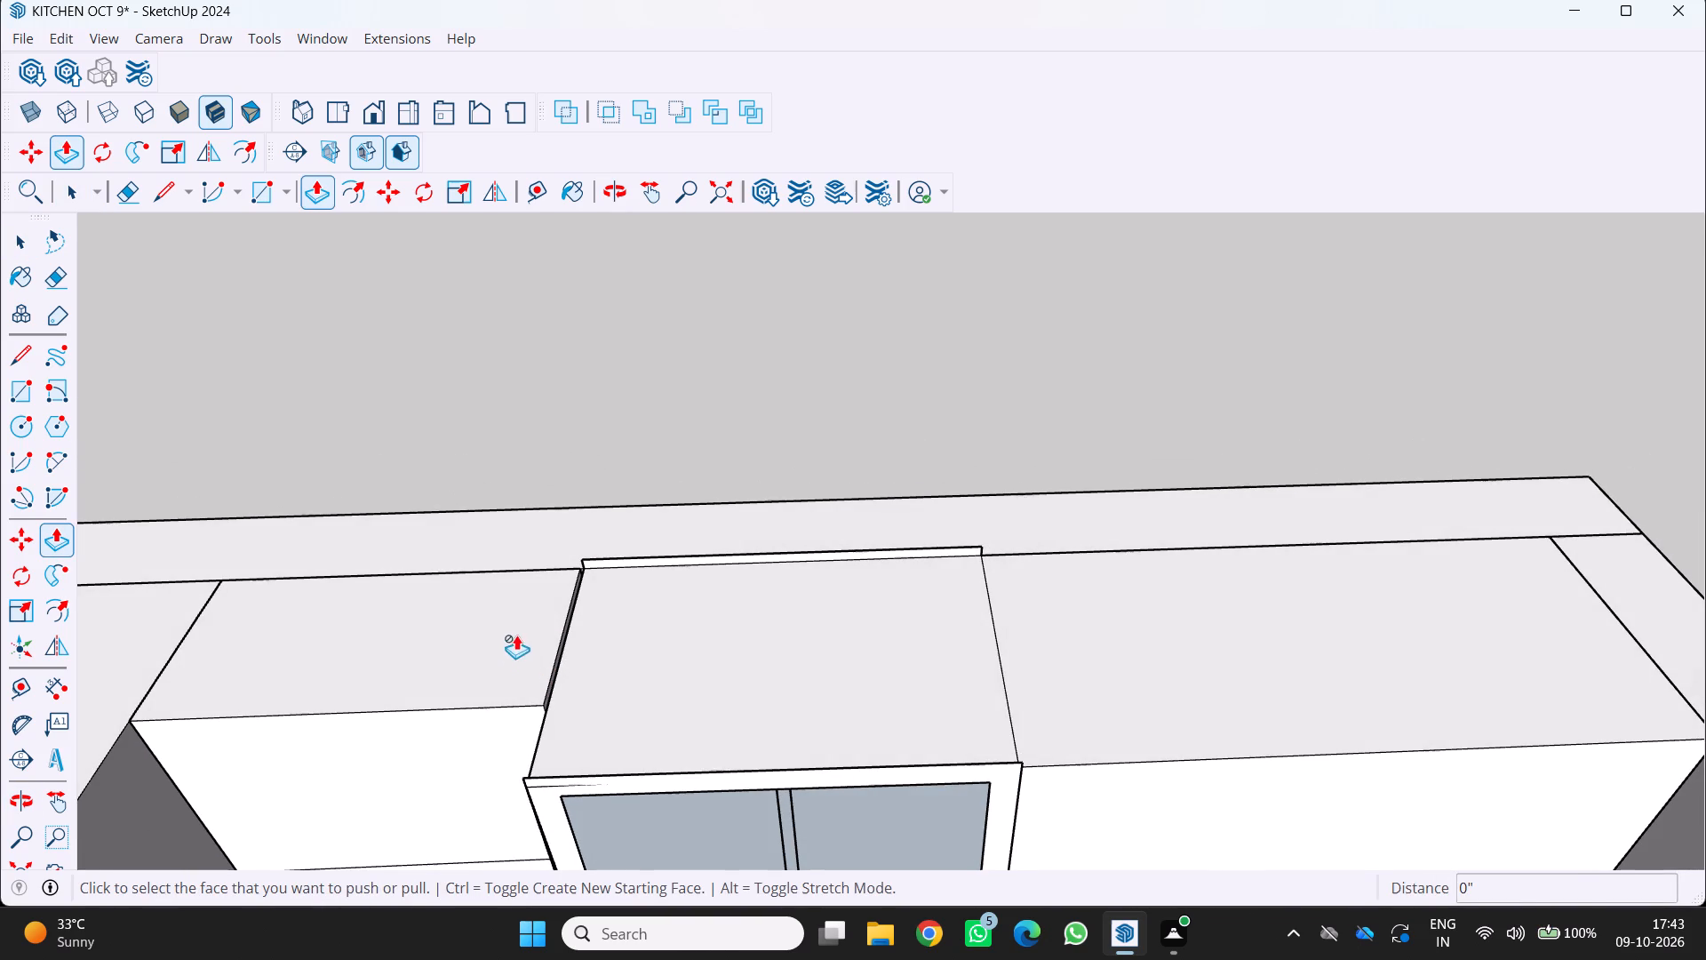
middle_drag(531, 638, 521, 634)
click(539, 613)
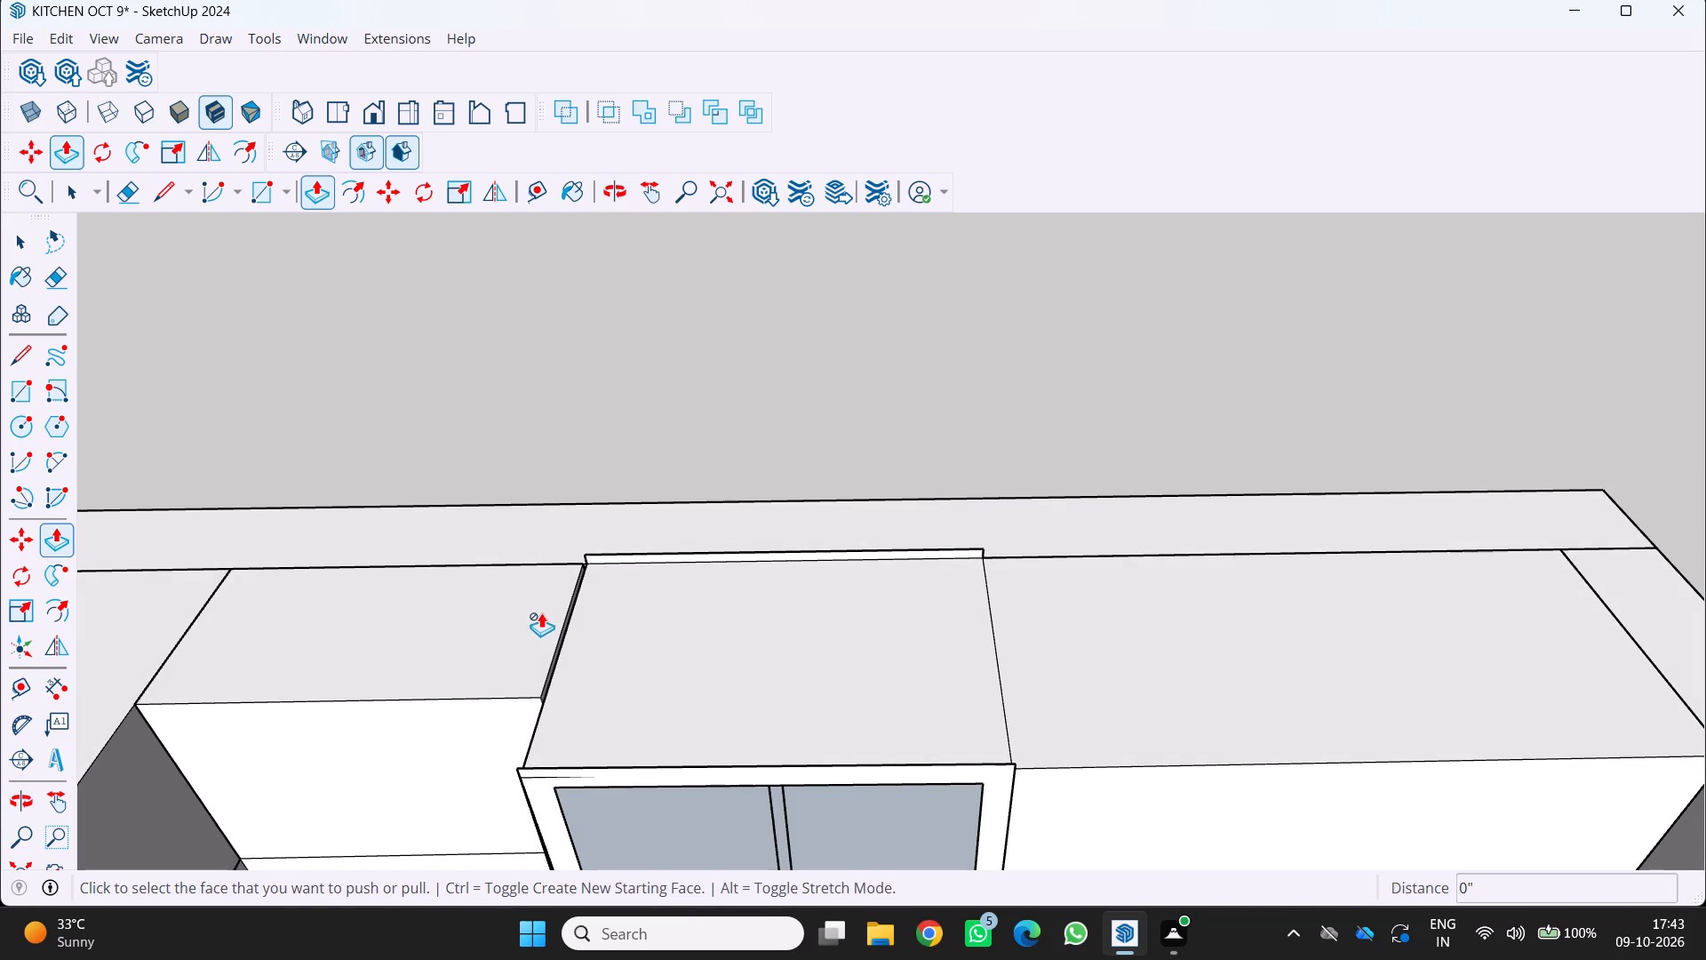
triple_click(523, 620)
click(522, 620)
key(space)
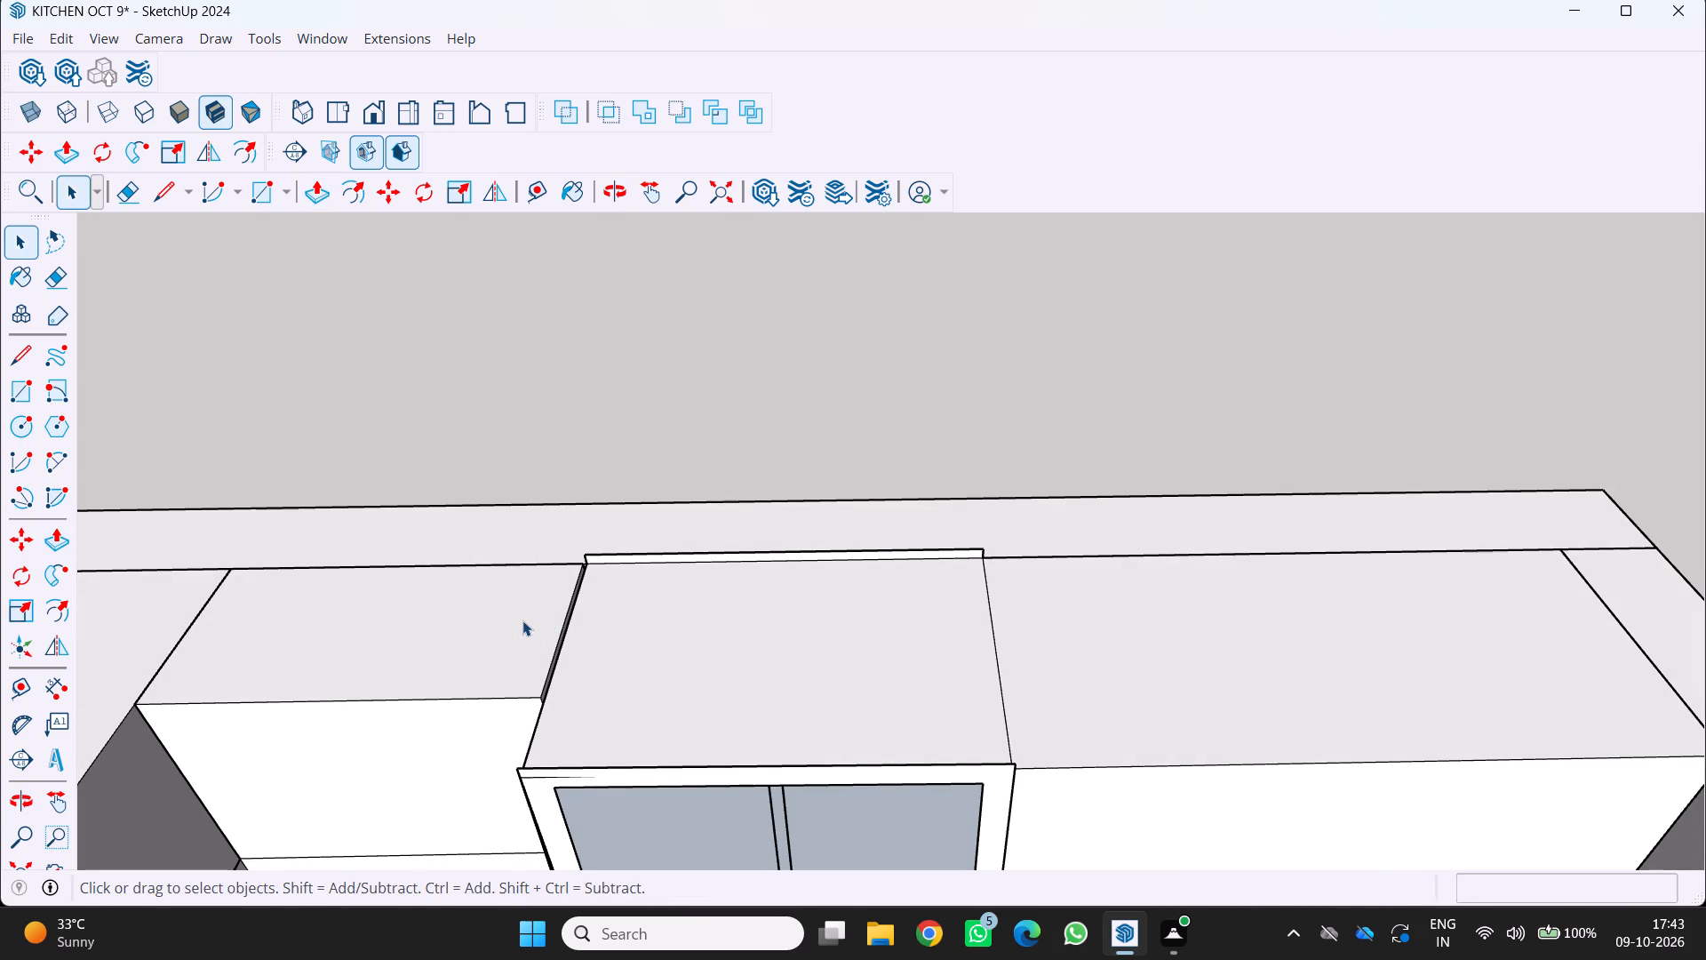
double_click(522, 621)
double_click(521, 618)
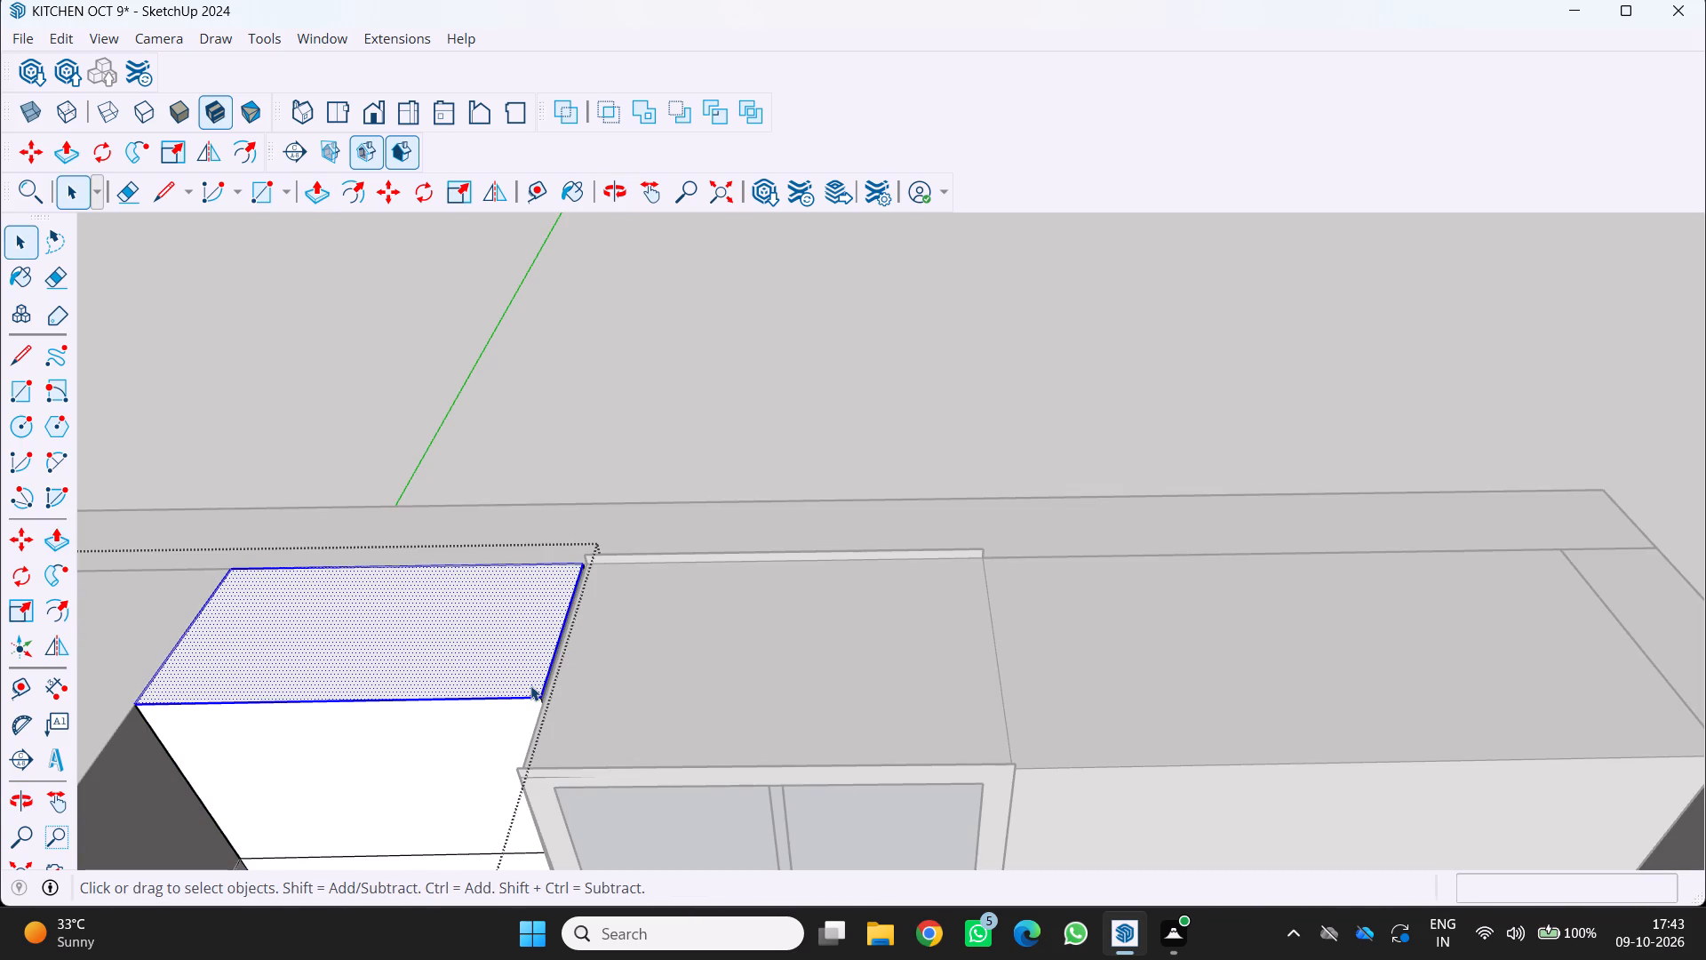
key(p)
click(530, 686)
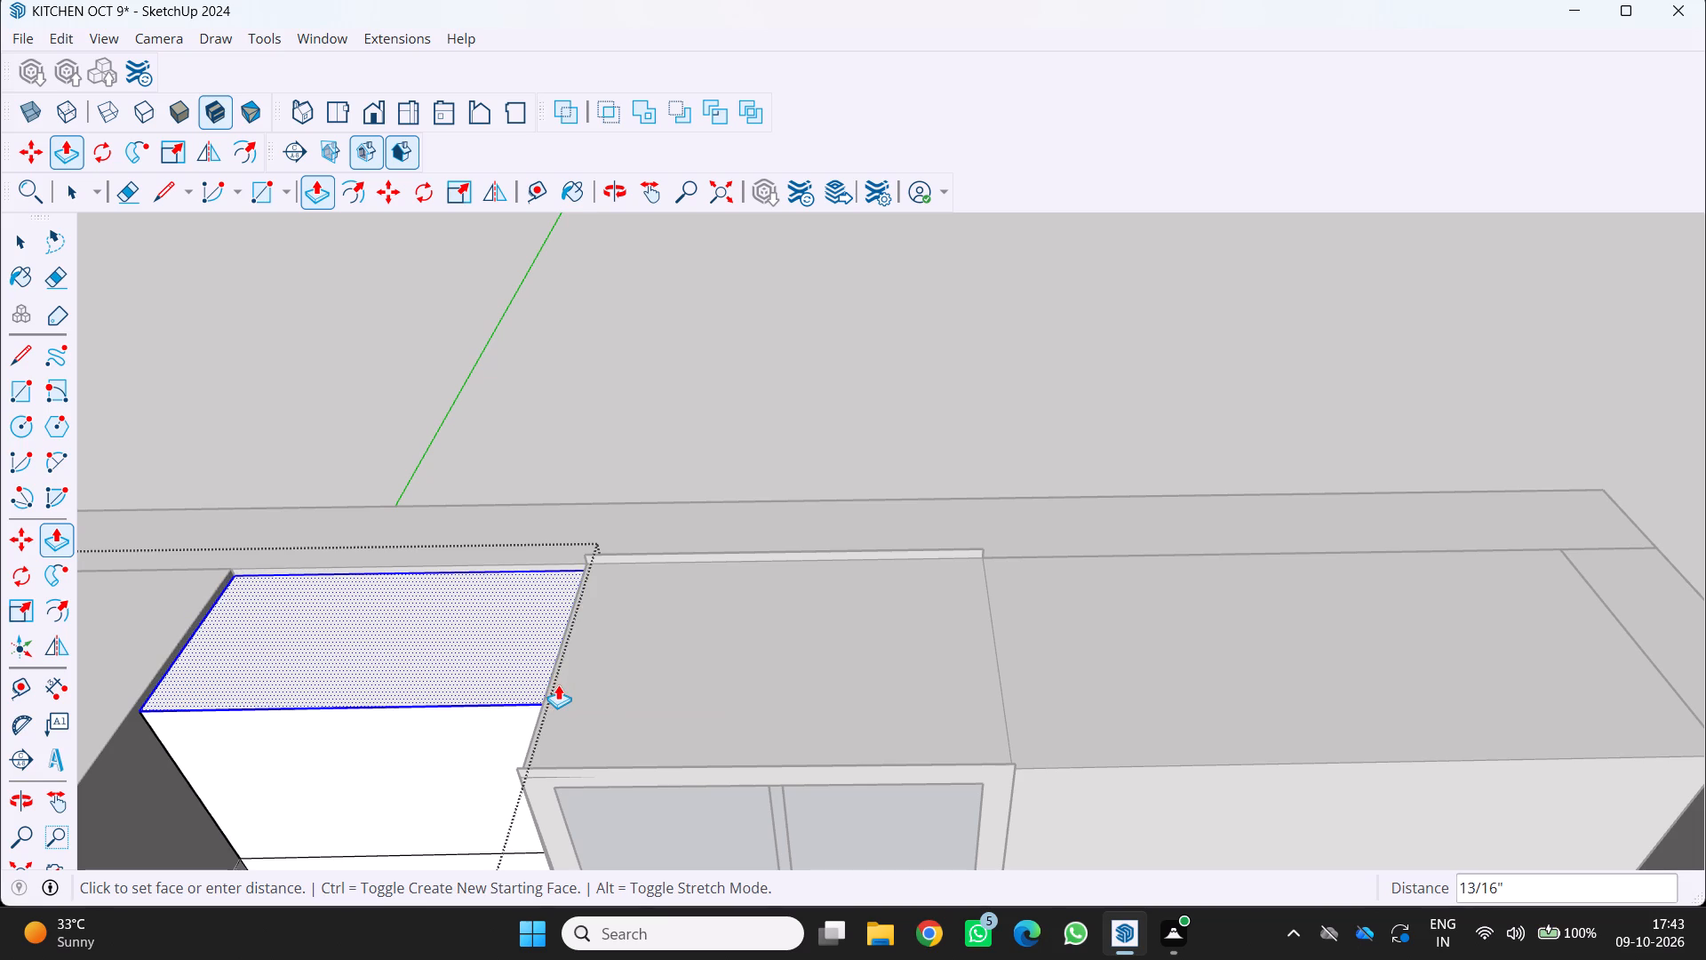
click(564, 679)
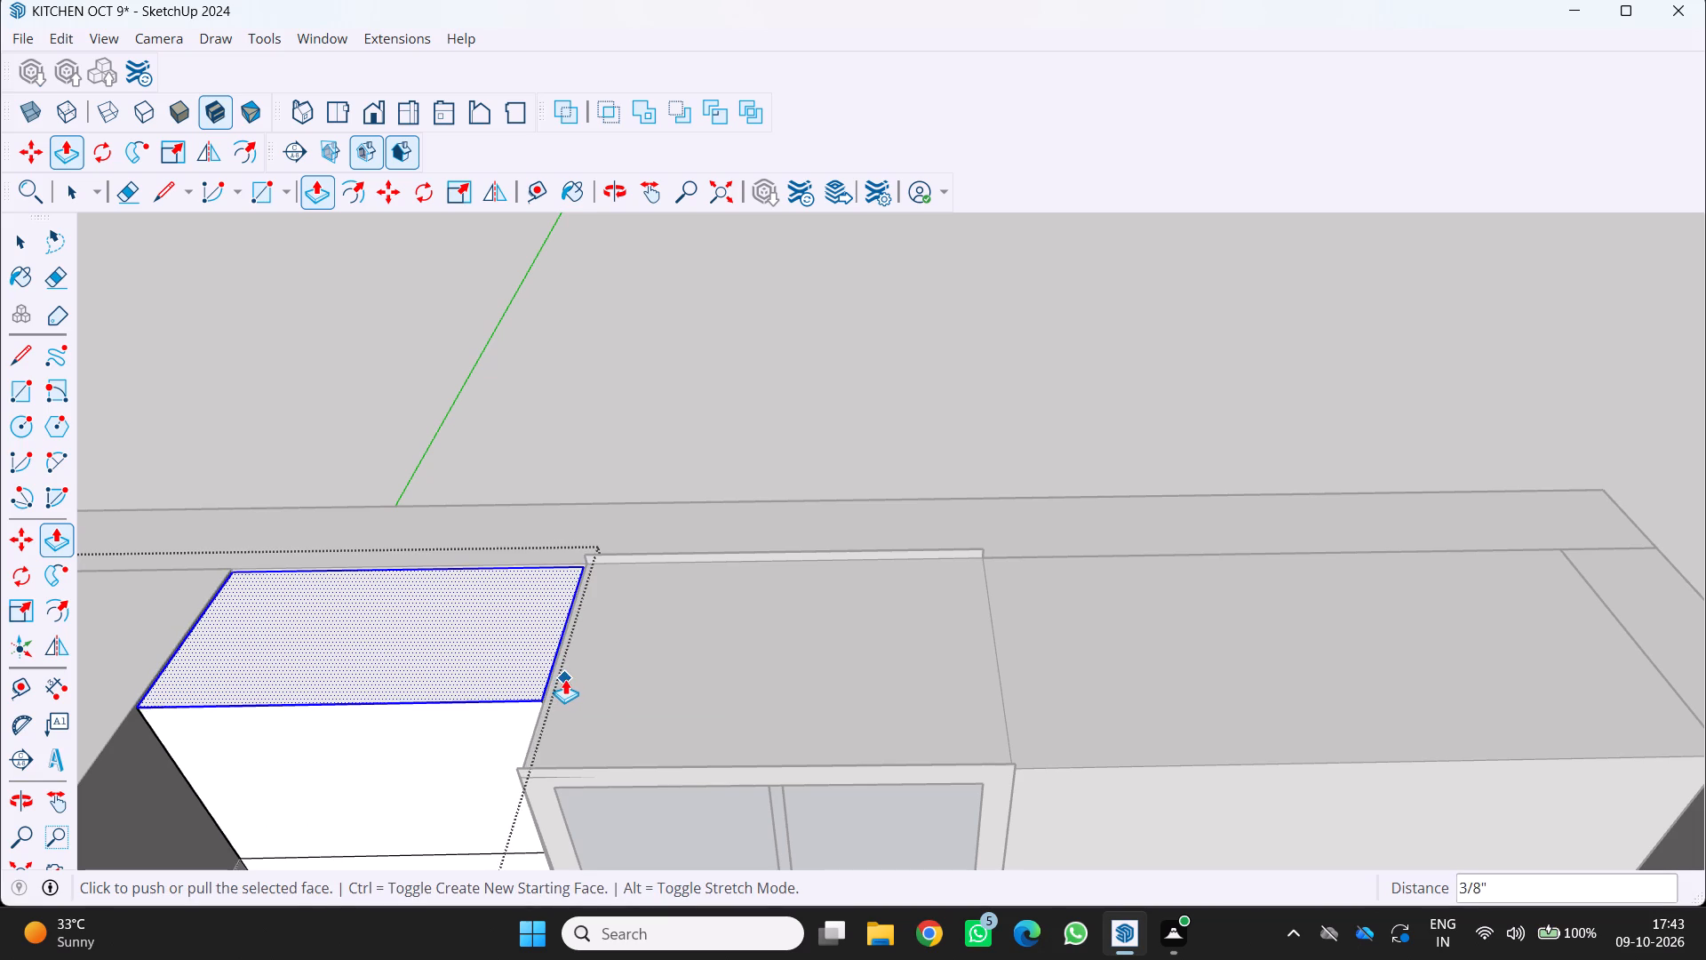
scroll(536, 649, up, 10)
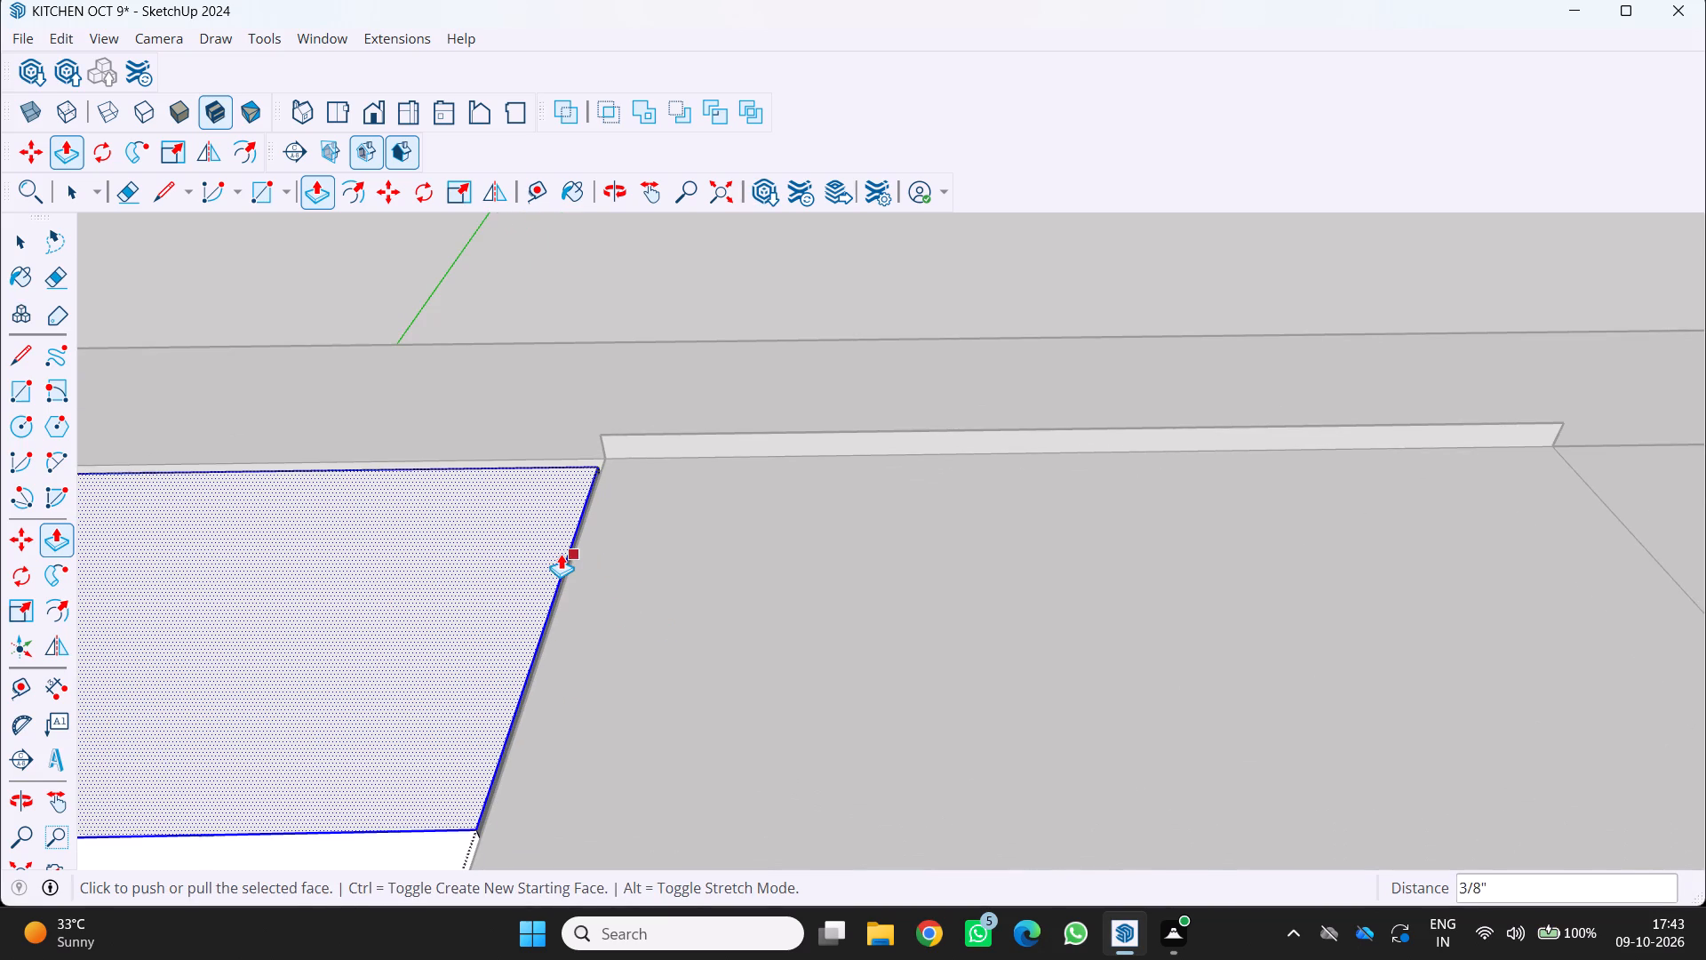
click(561, 554)
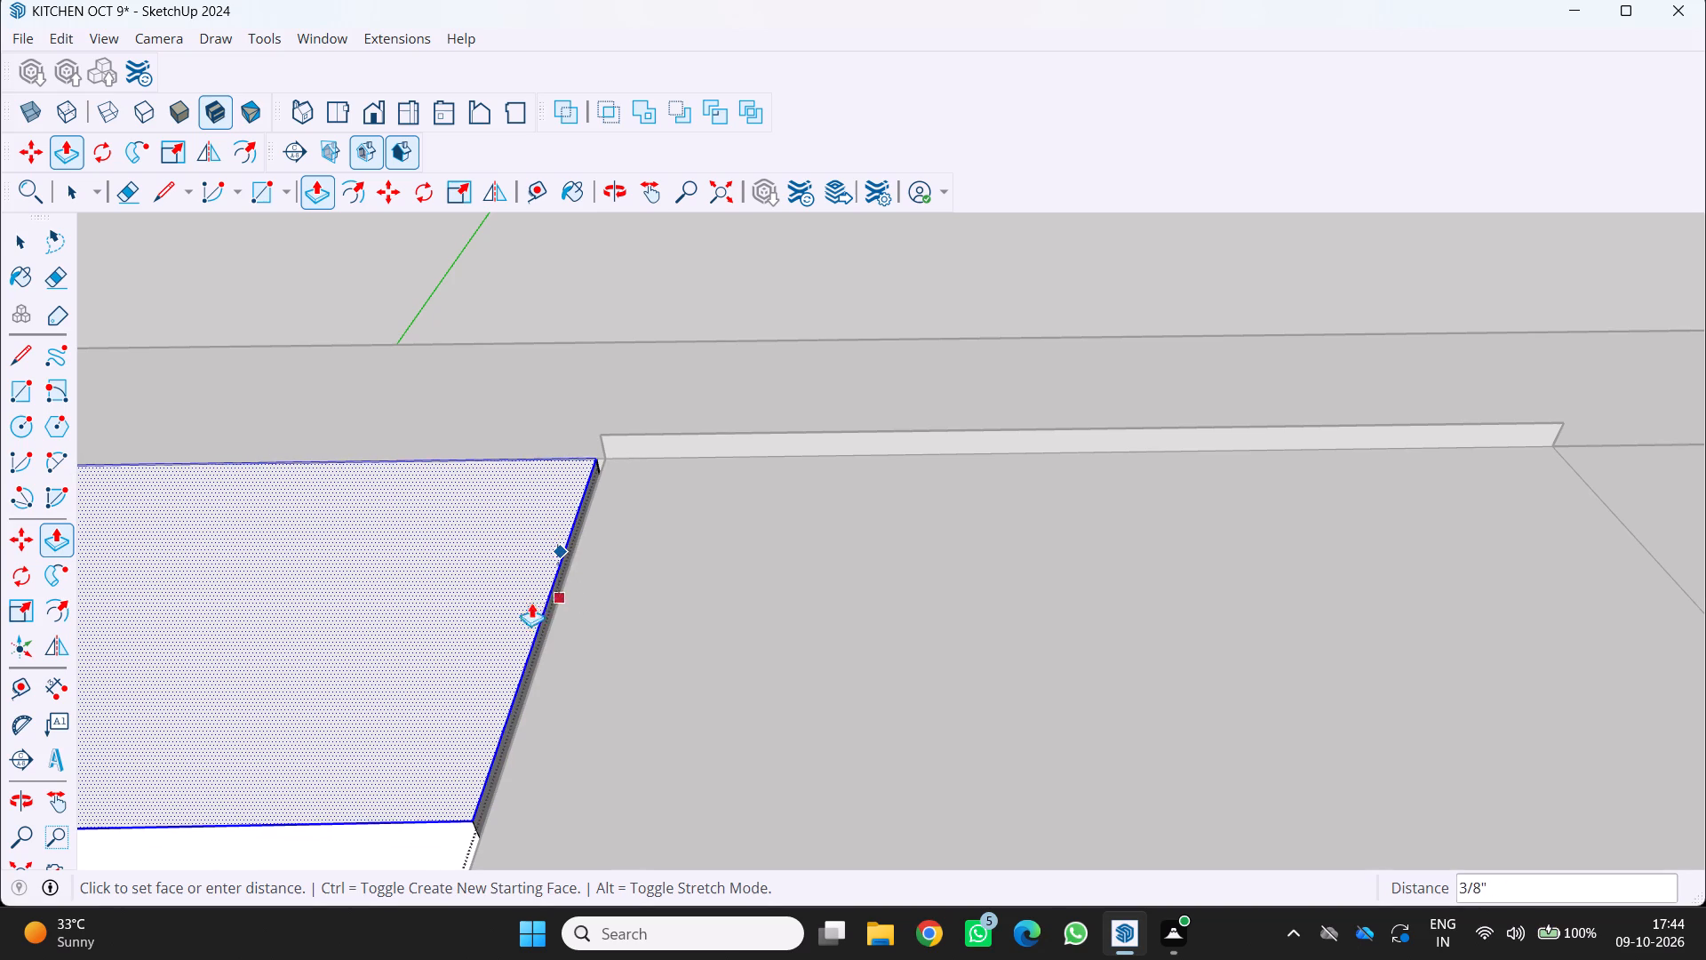
click(435, 600)
Delete the narrow upright strip face and its bounding edges along the back of the fridge cabinet's top.
scroll(537, 668, down, 5)
middle_drag(520, 653, 564, 525)
scroll(563, 527, down, 1)
middle_click(564, 525)
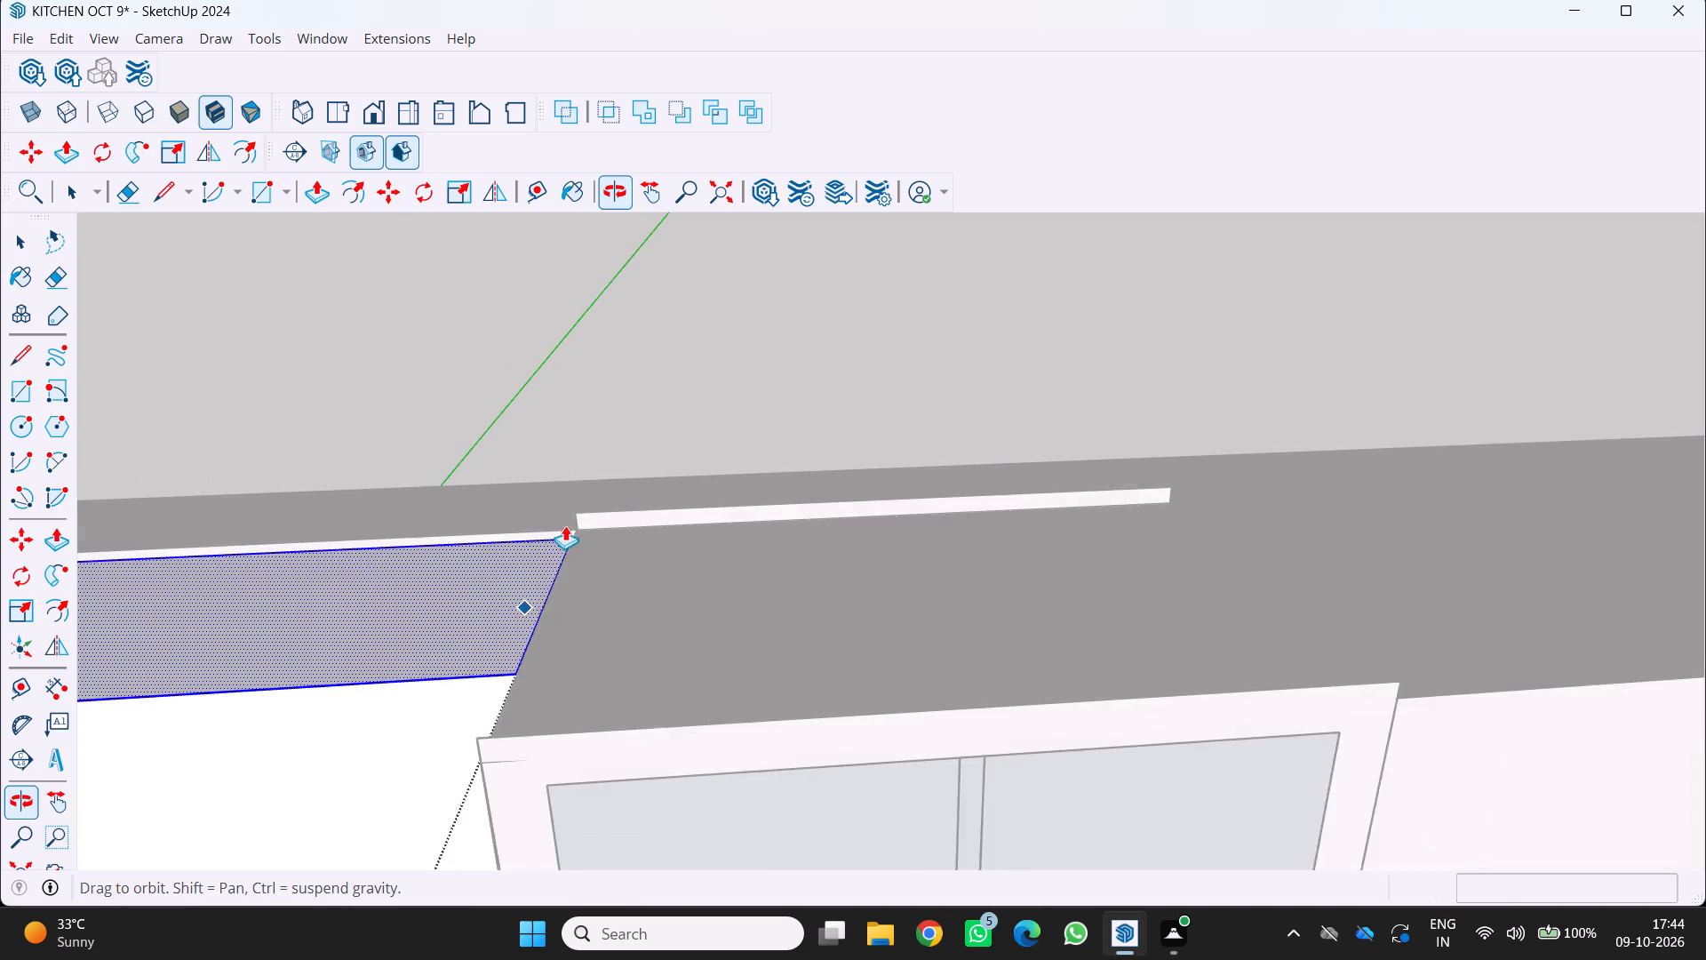
scroll(565, 525, down, 1)
scroll(713, 547, up, 3)
key(space)
click(785, 502)
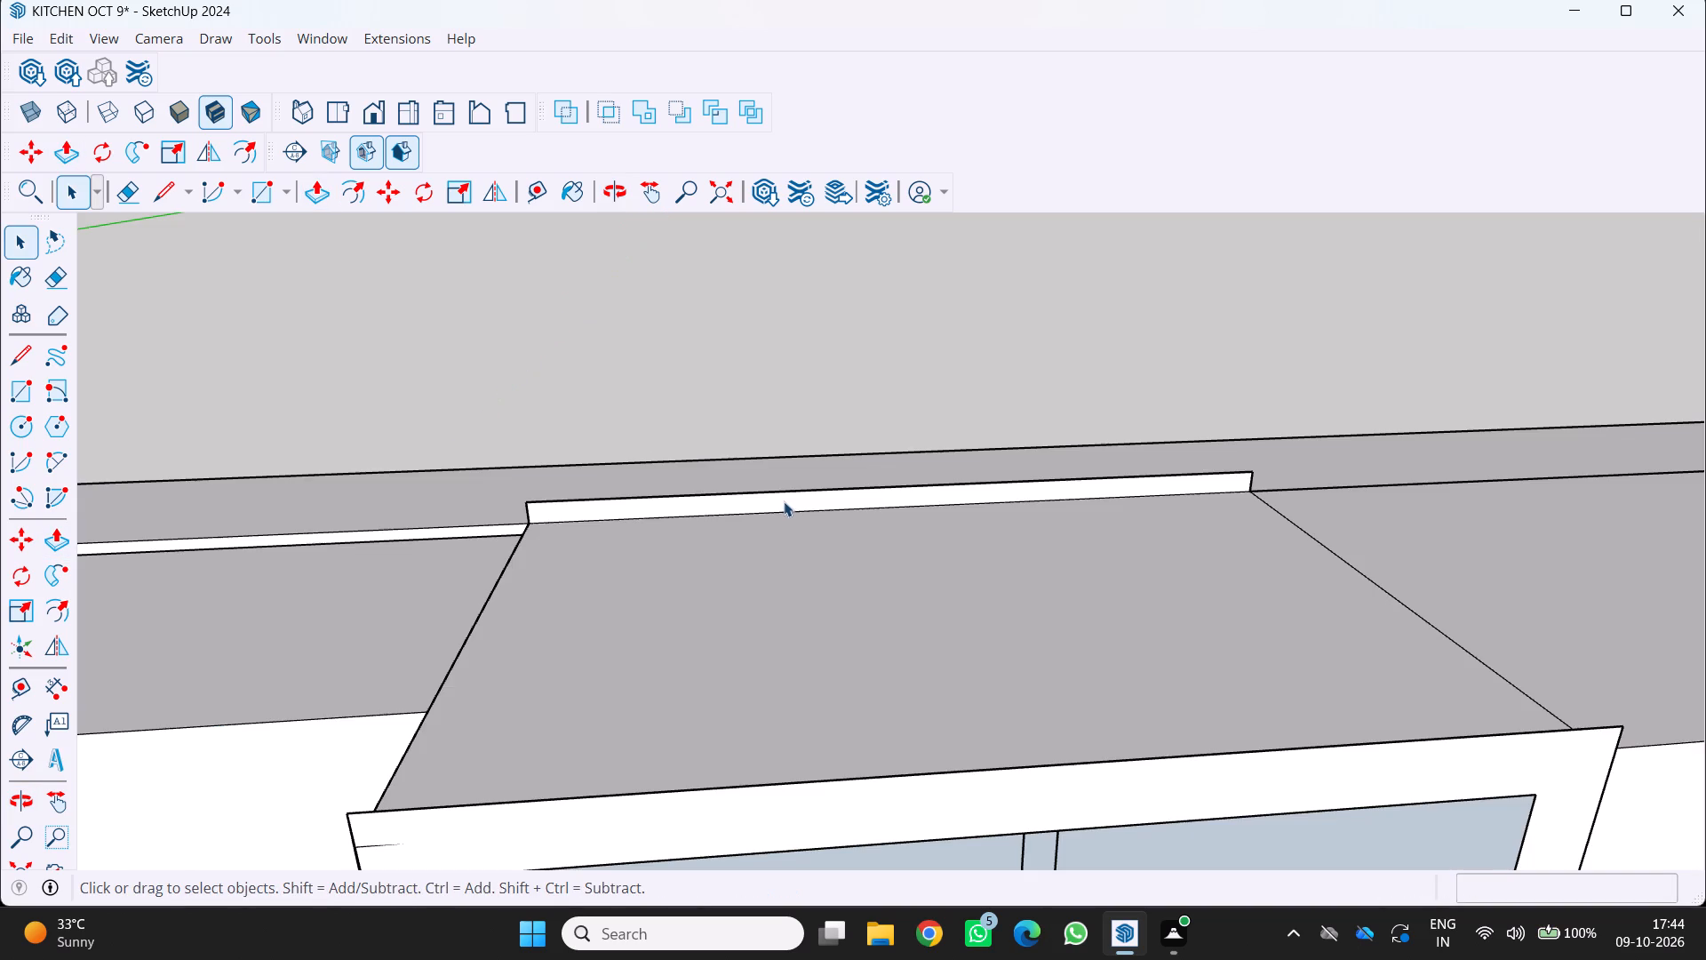
double_click(783, 500)
key(Delete)
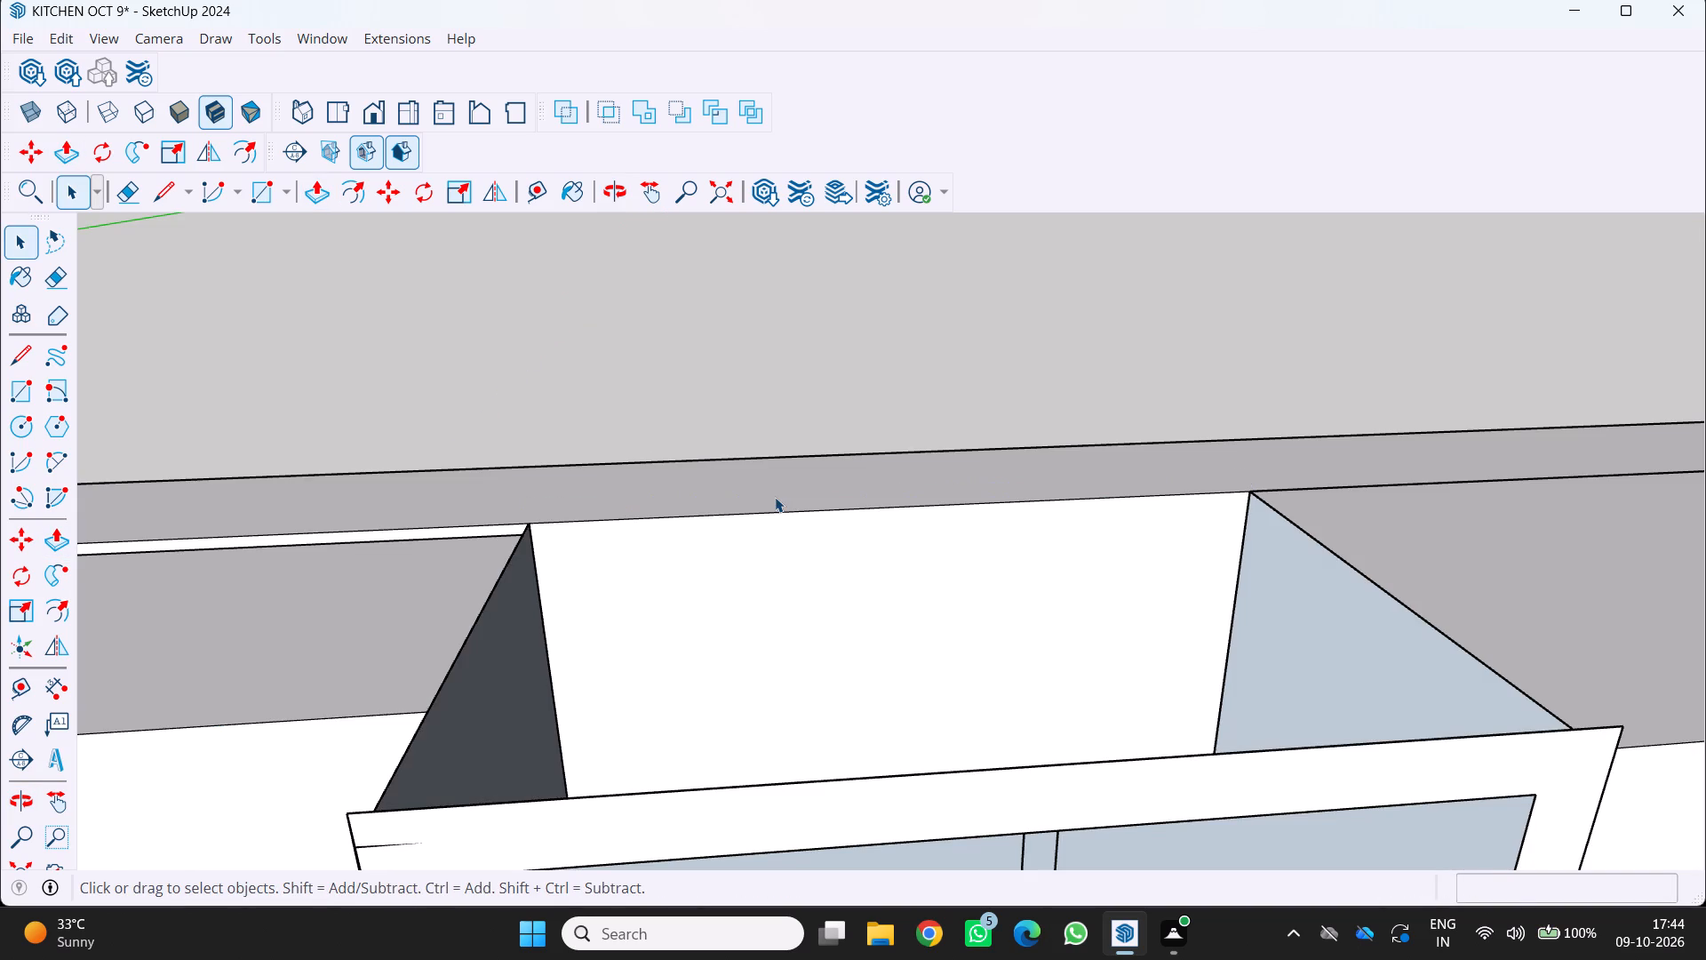
Draw a horizontal line across the front of the overhead block between the fridge cabinet's edge and the side wall with the shelves.
scroll(866, 582, down, 19)
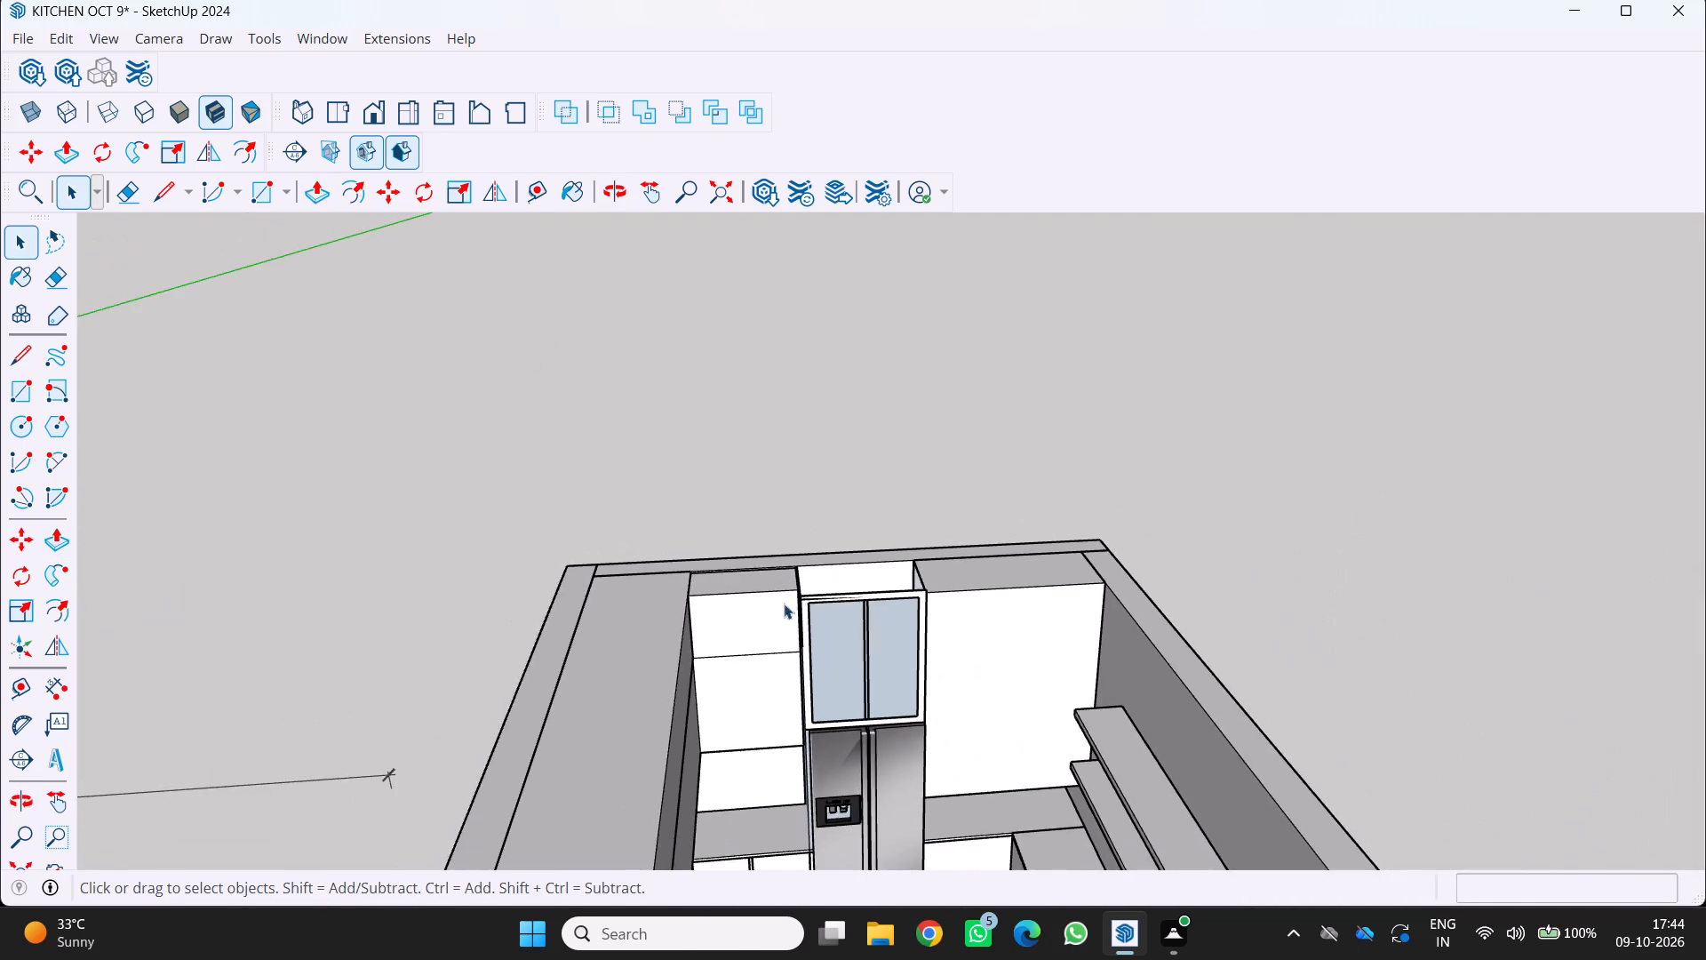
middle_drag(775, 610, 502, 721)
scroll(691, 748, down, 3)
middle_drag(693, 750, 844, 660)
middle_drag(846, 659, 873, 647)
middle_click(873, 647)
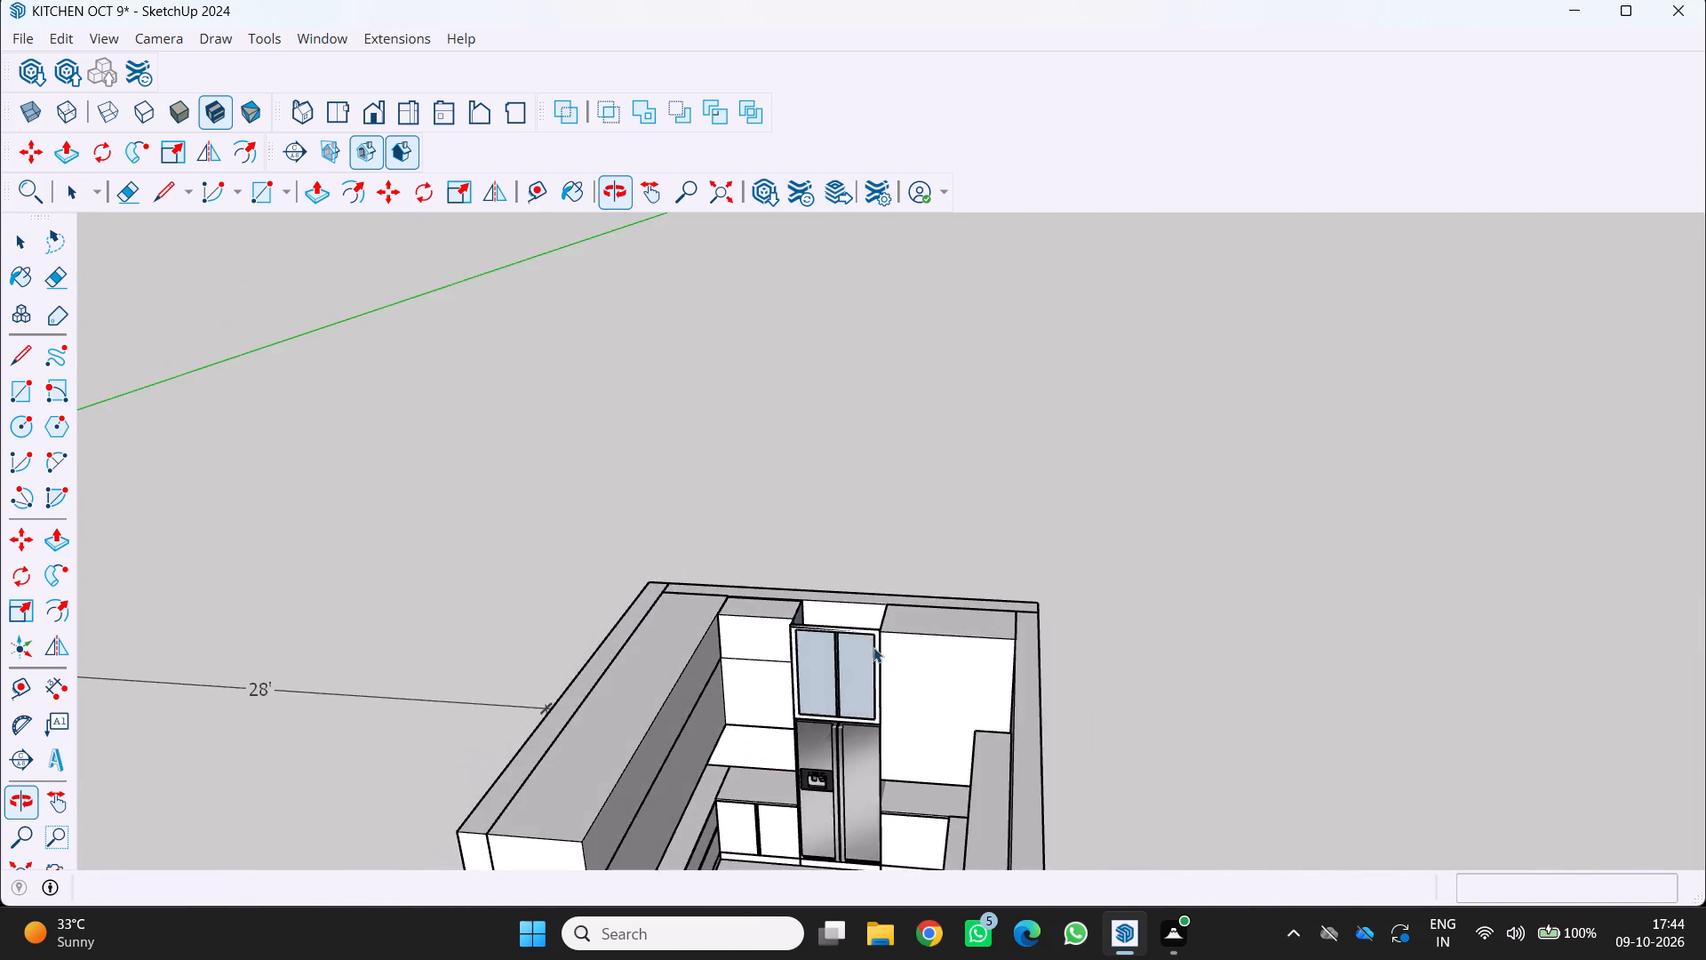
scroll(1031, 764, up, 3)
middle_drag(966, 743, 1015, 677)
scroll(876, 665, up, 2)
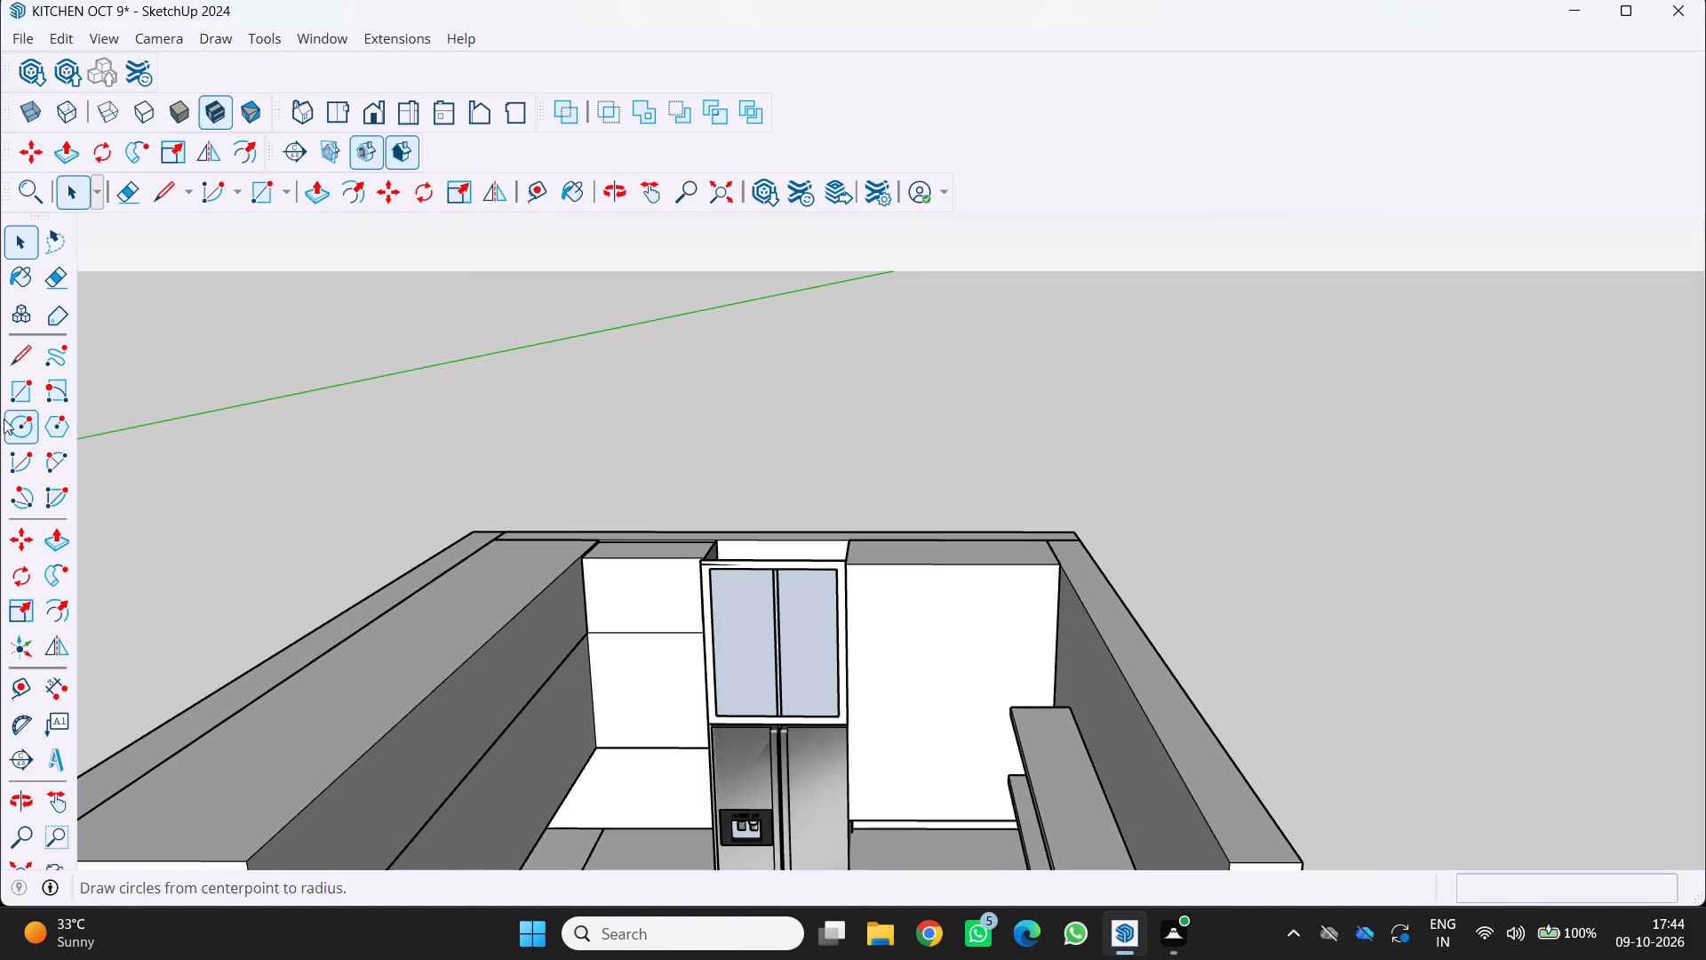
click(9, 352)
scroll(1061, 708, down, 1)
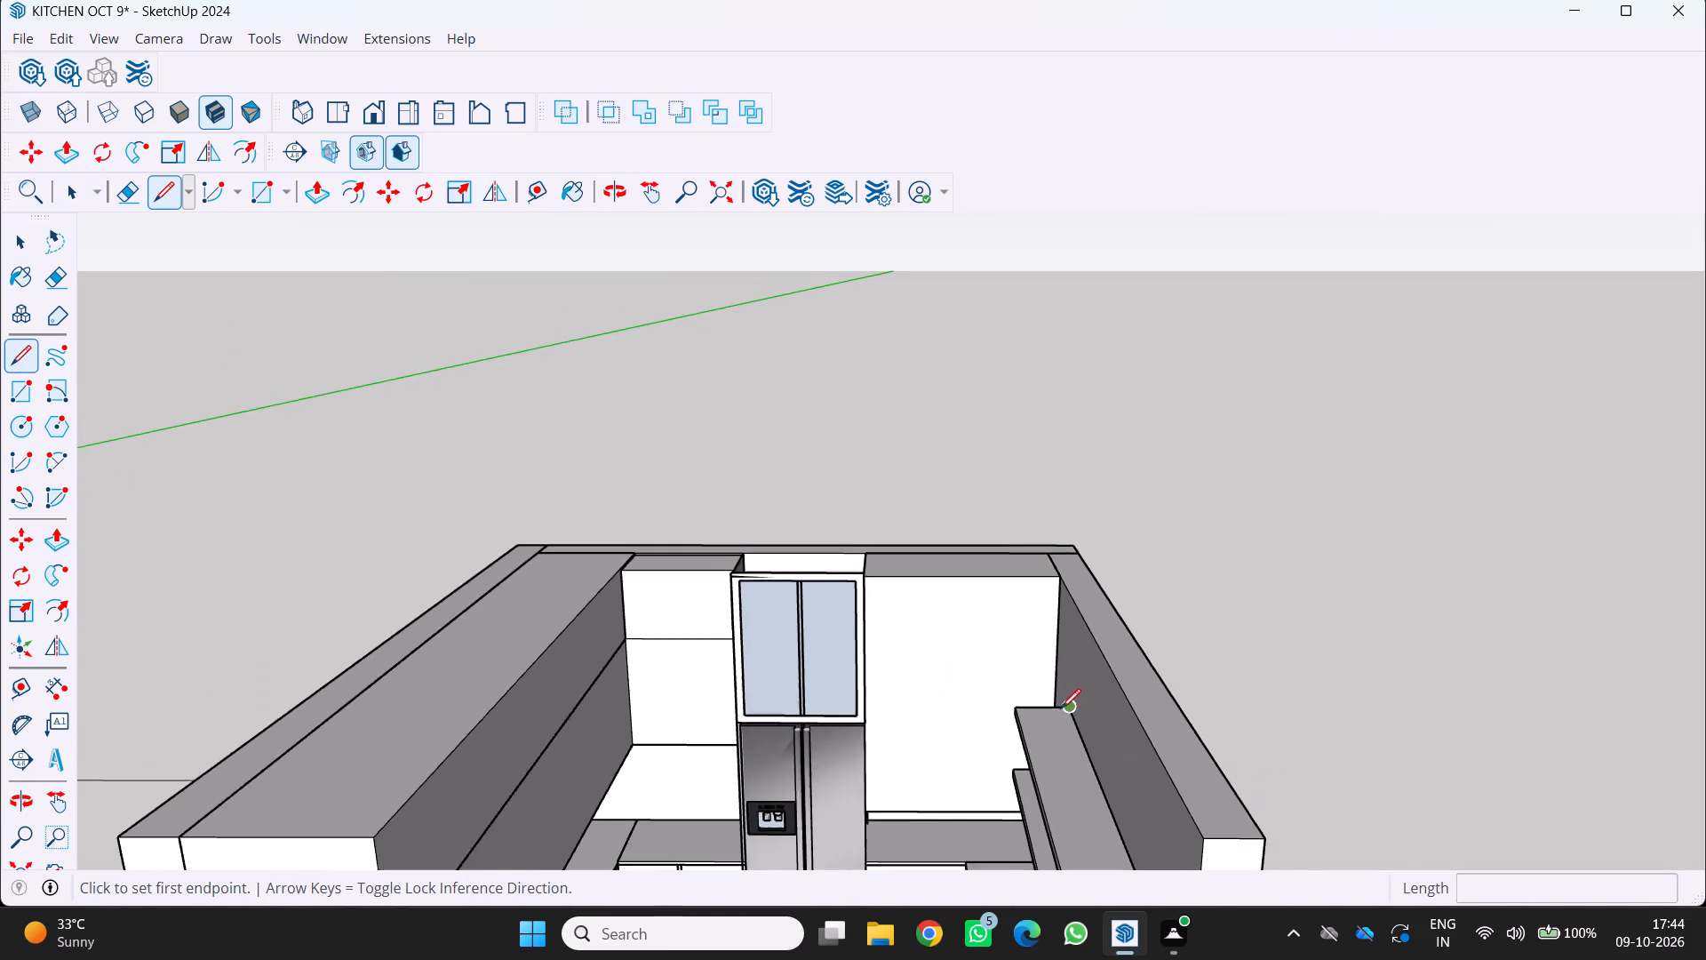
scroll(1061, 708, down, 1)
middle_drag(967, 688, 1010, 624)
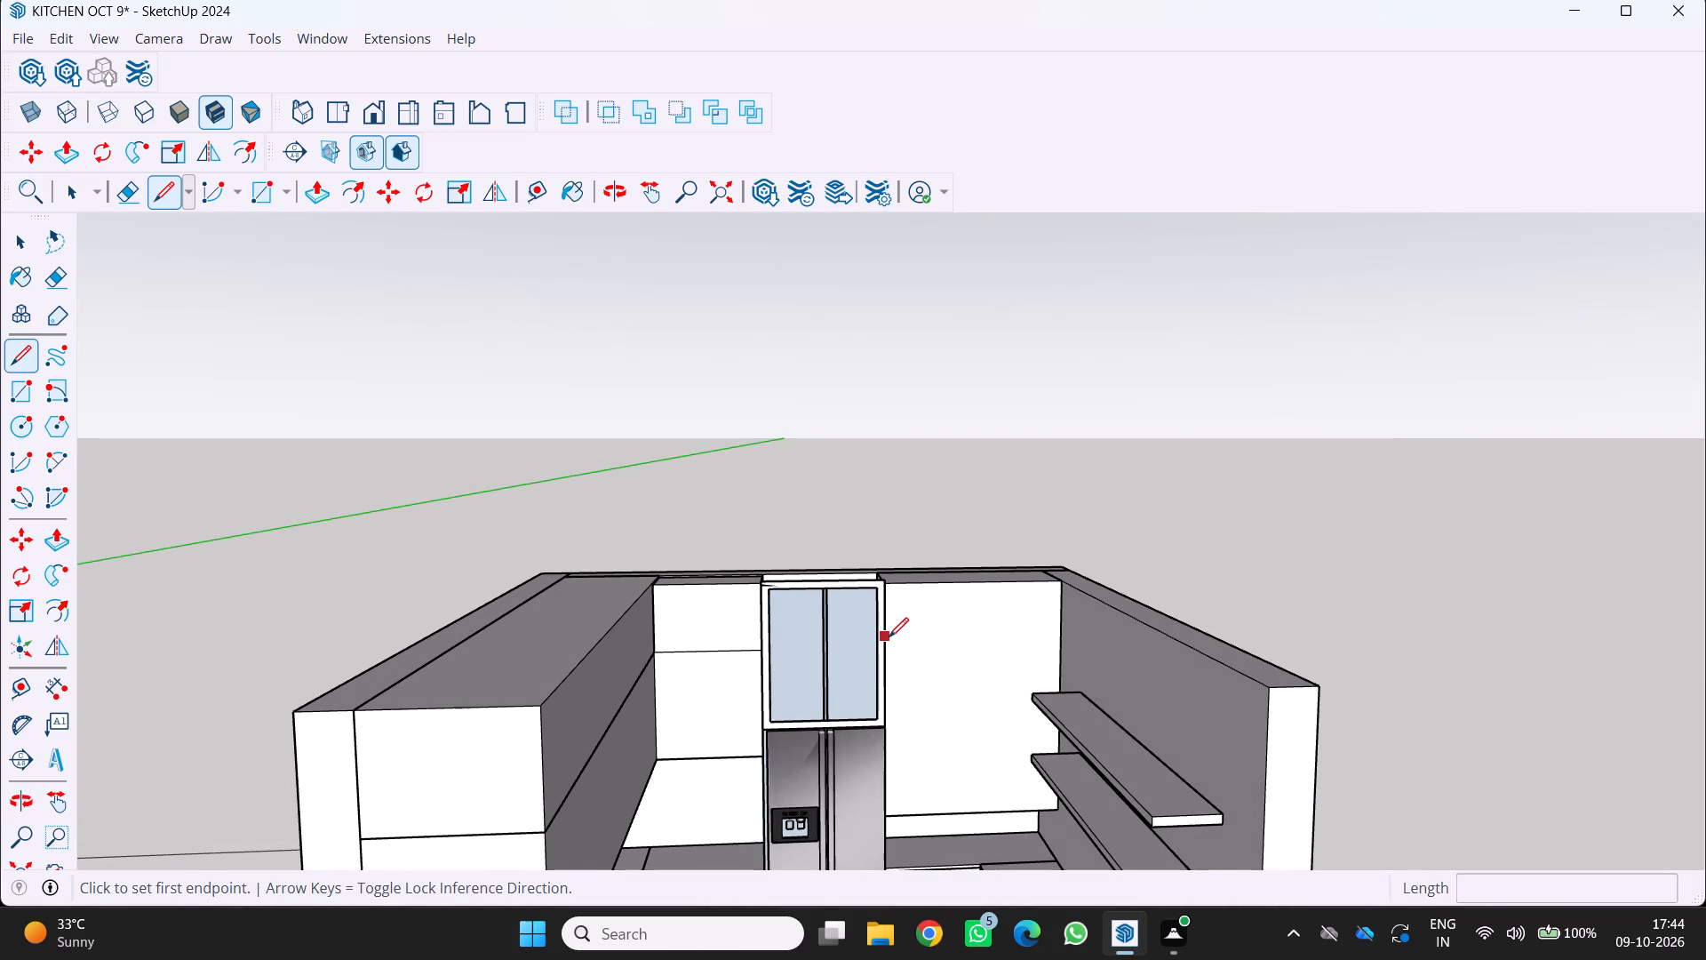
click(889, 637)
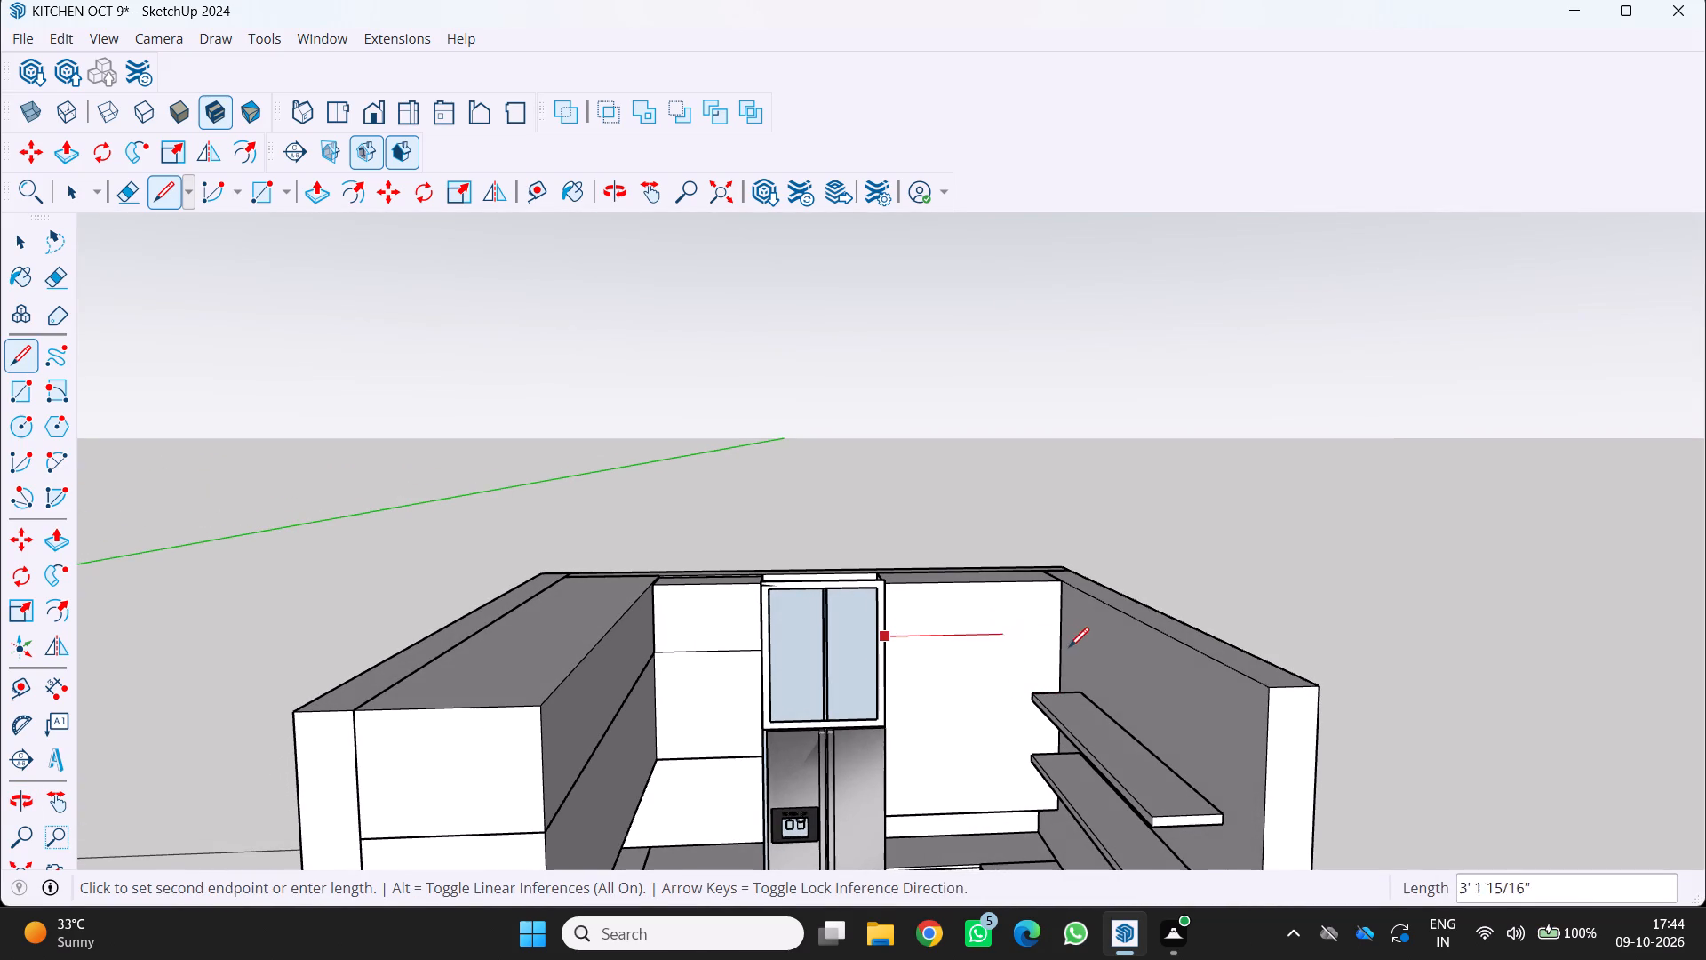
click(1059, 633)
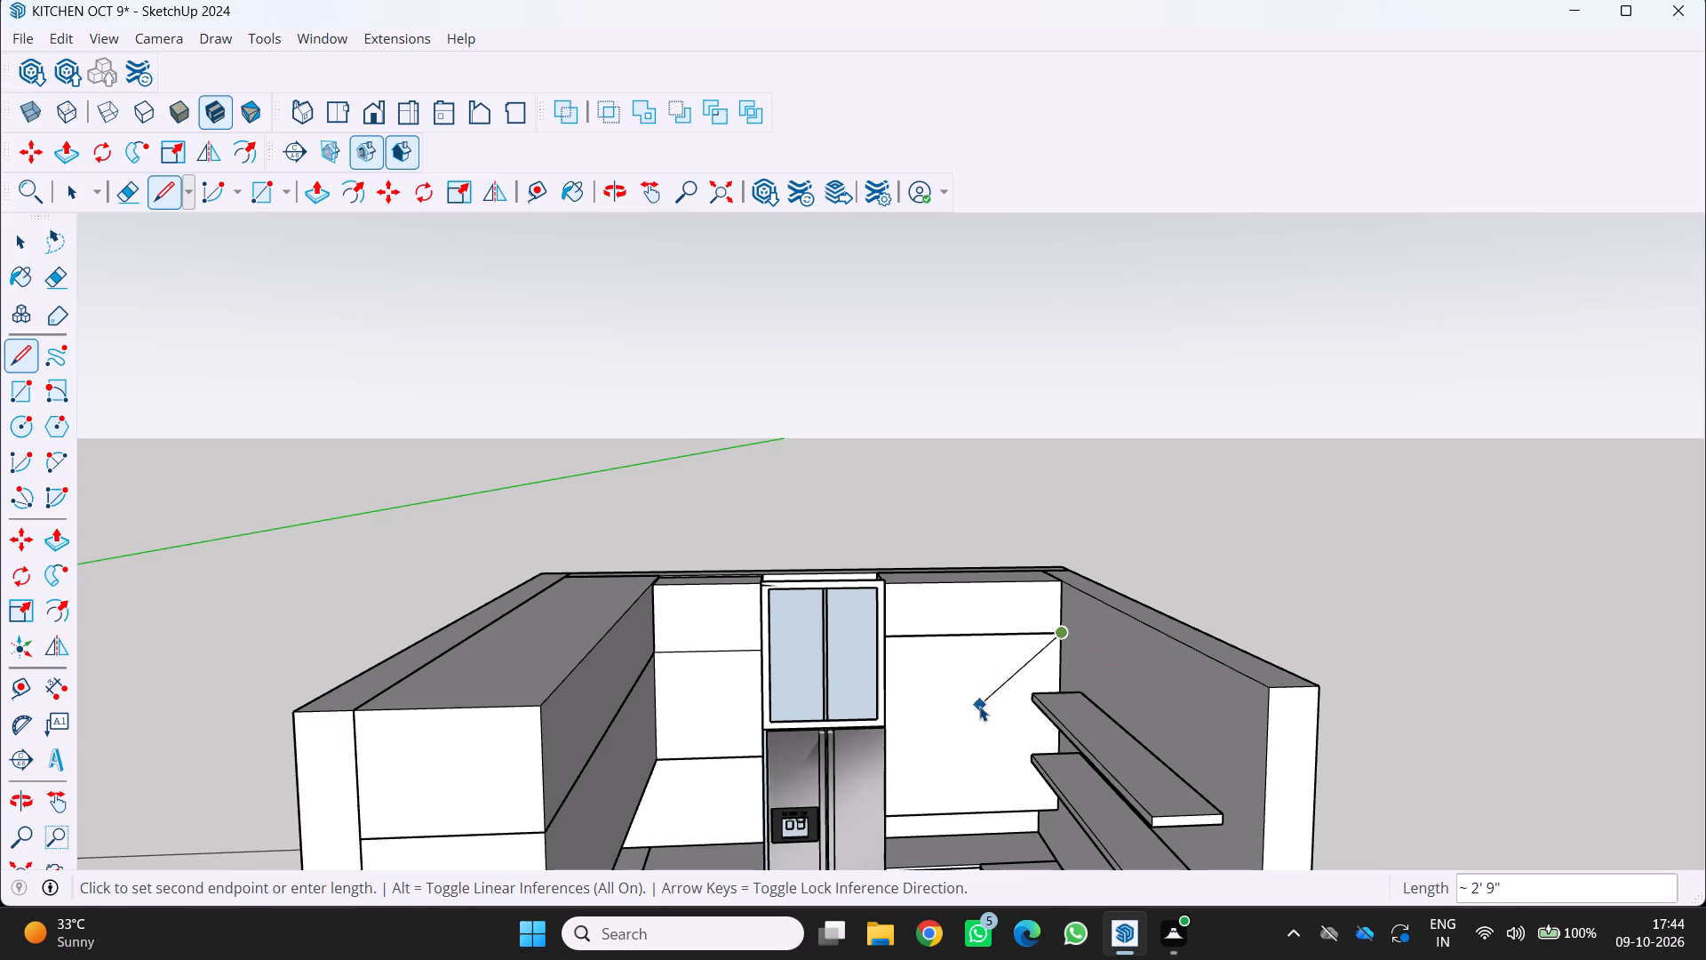
key(space)
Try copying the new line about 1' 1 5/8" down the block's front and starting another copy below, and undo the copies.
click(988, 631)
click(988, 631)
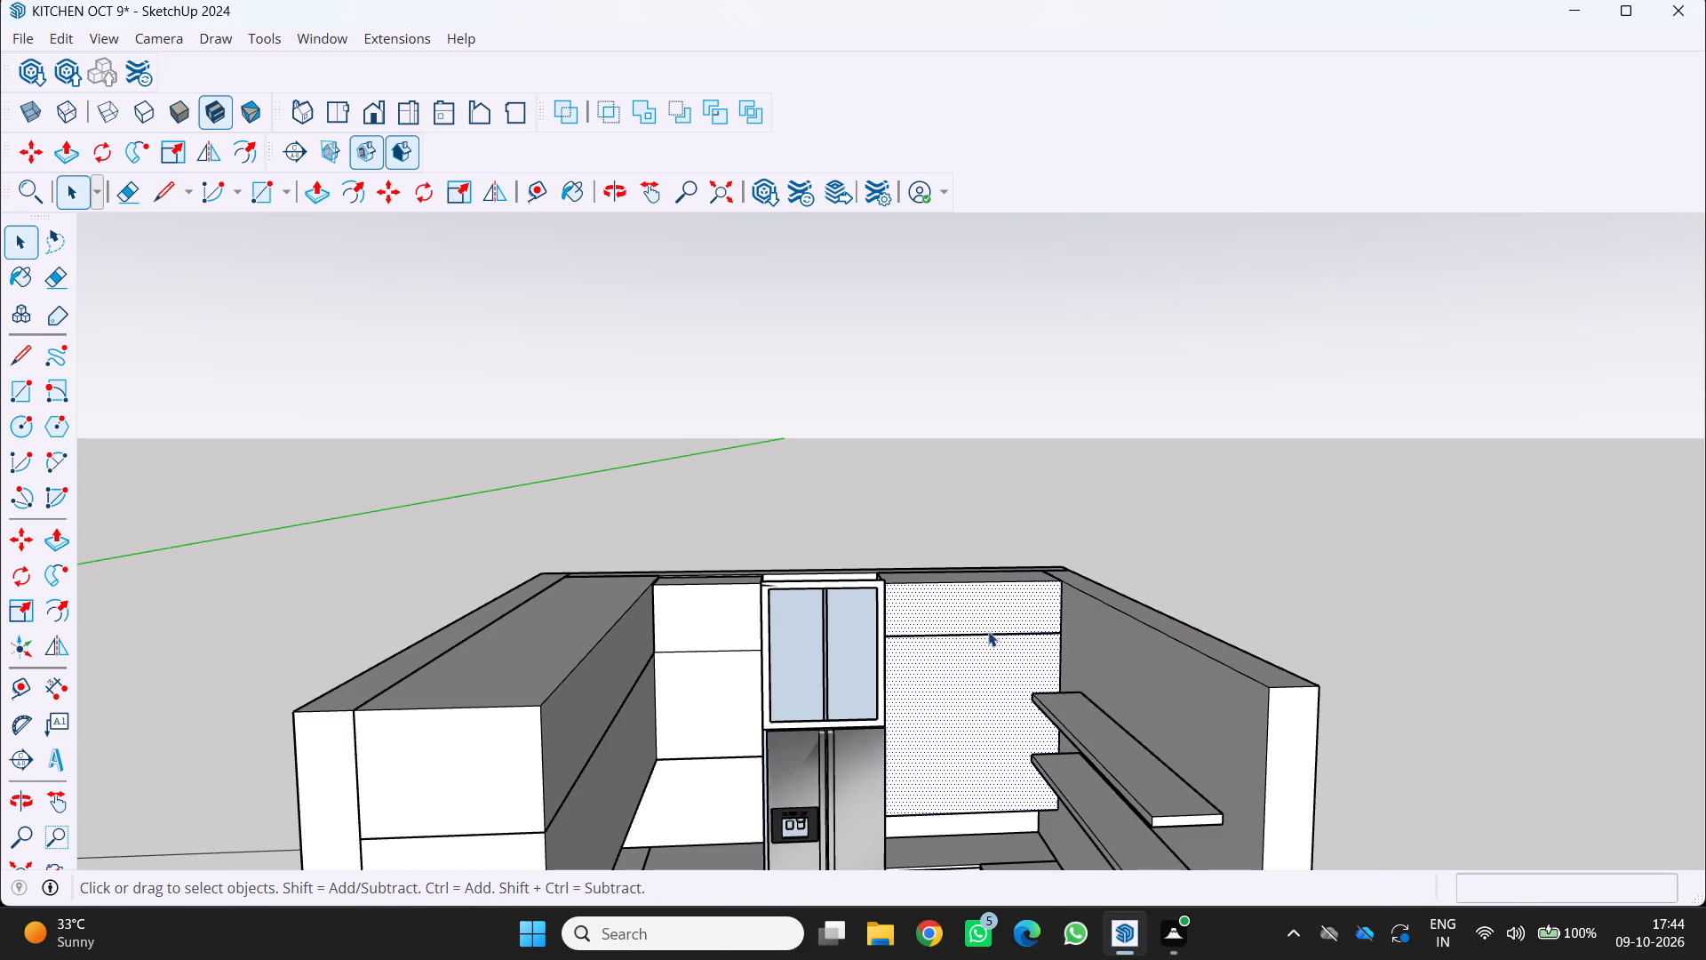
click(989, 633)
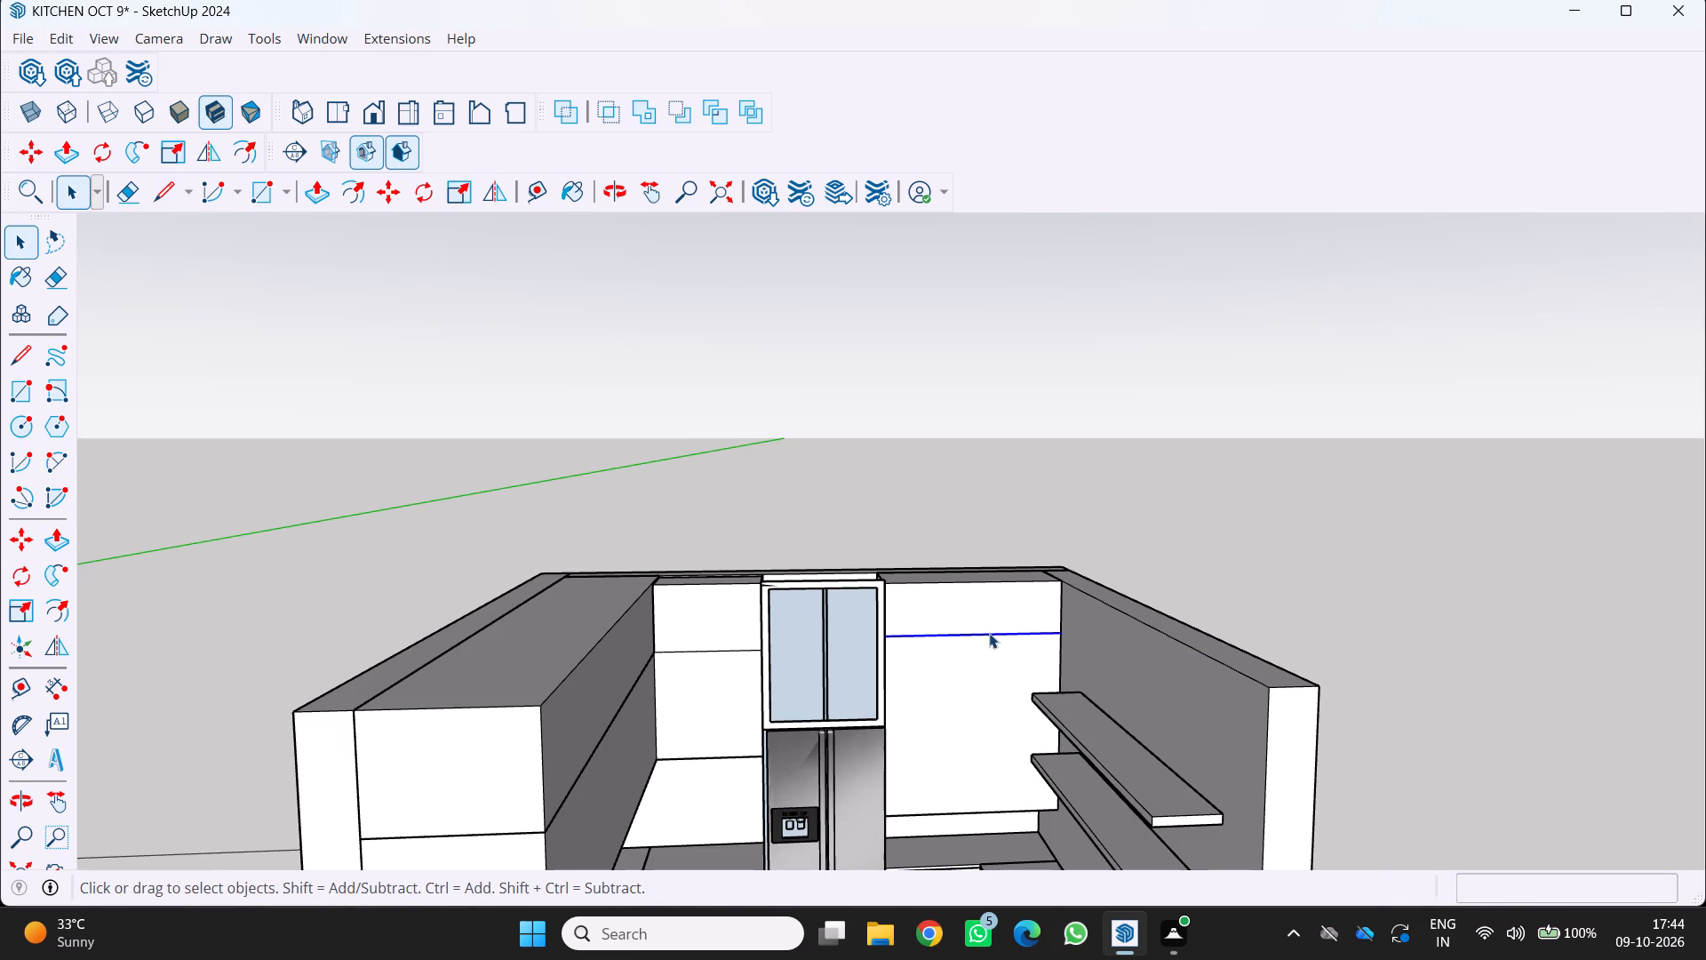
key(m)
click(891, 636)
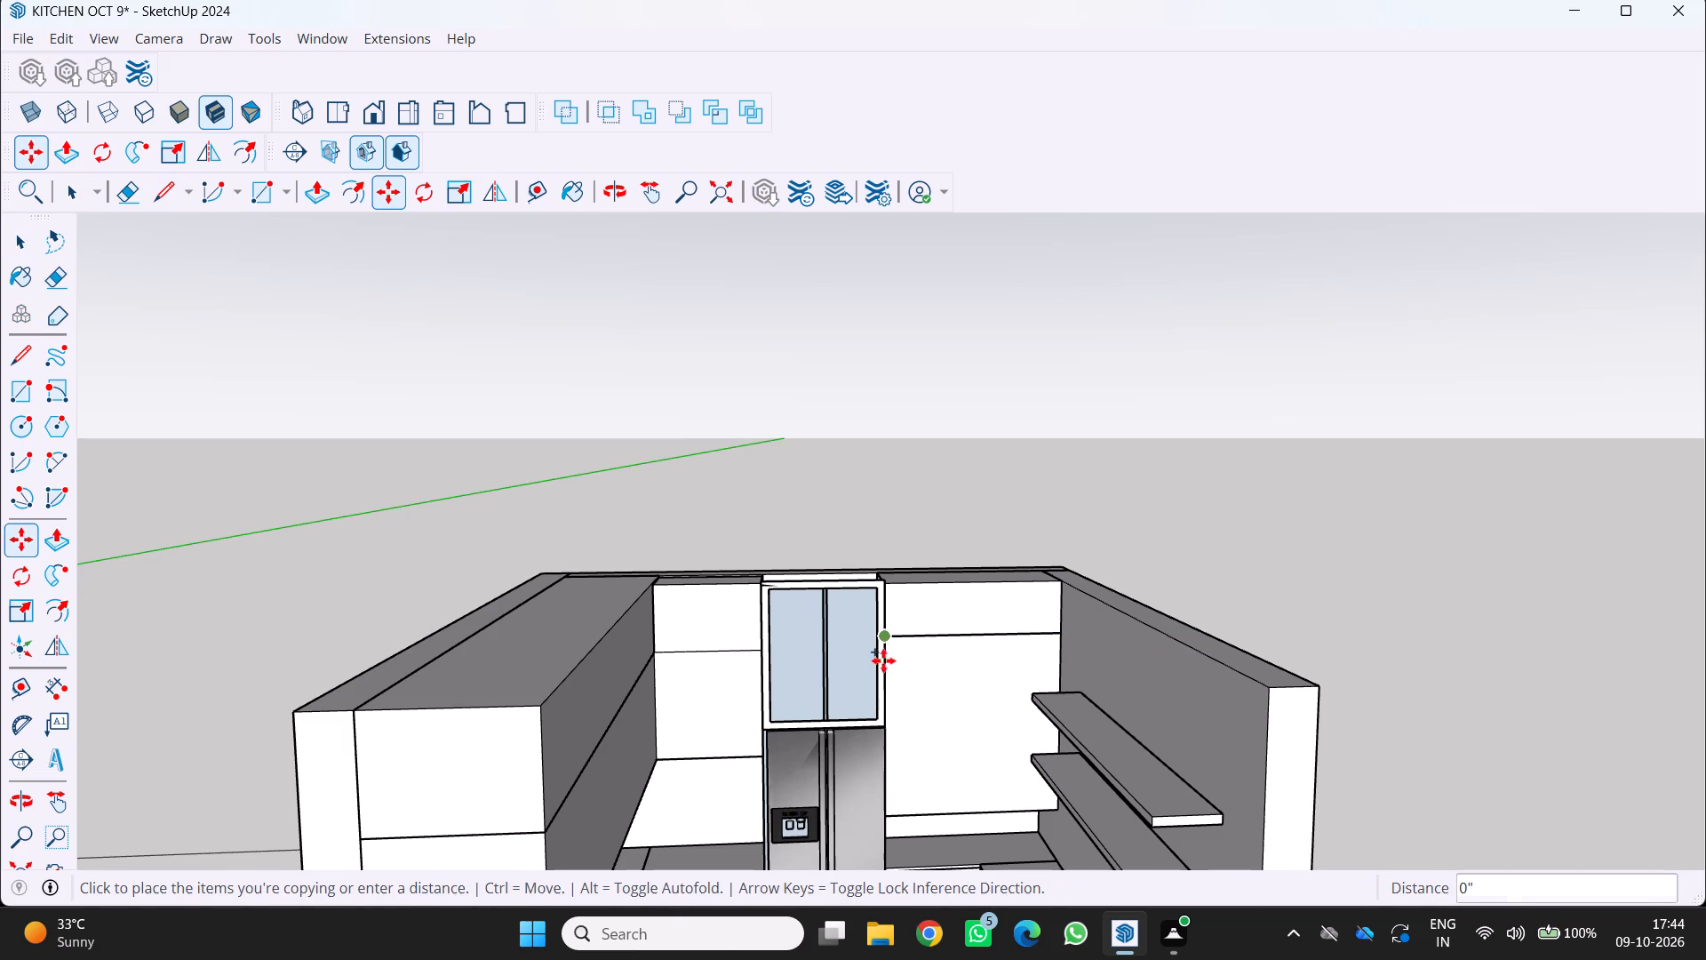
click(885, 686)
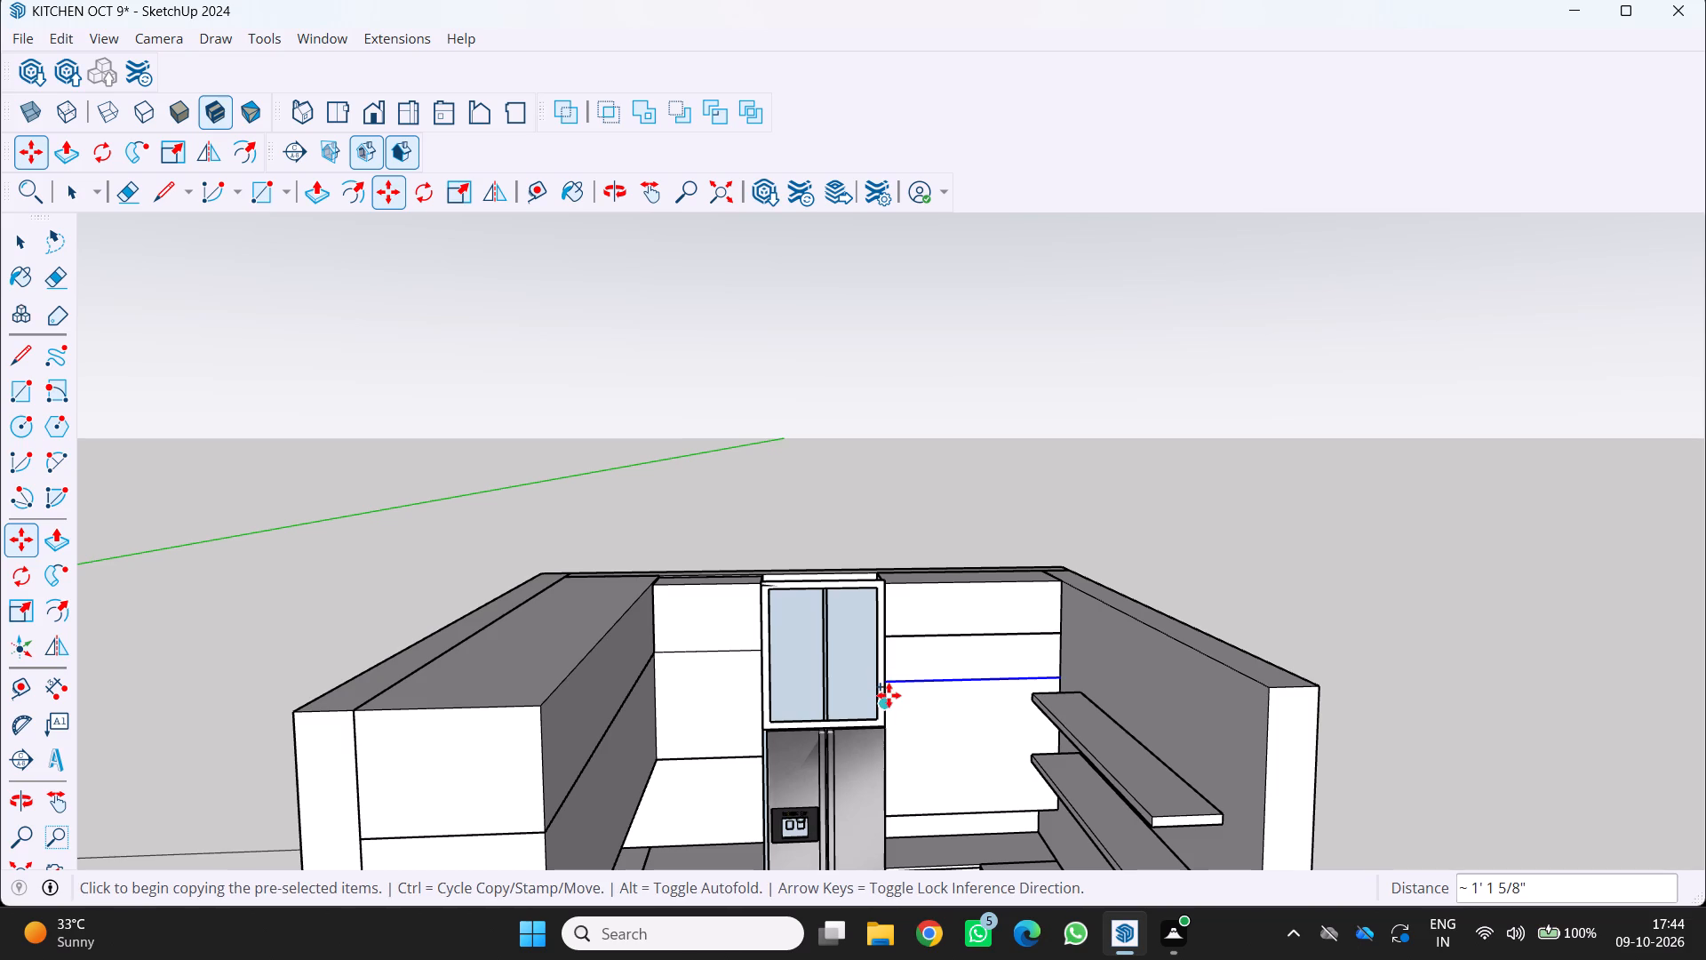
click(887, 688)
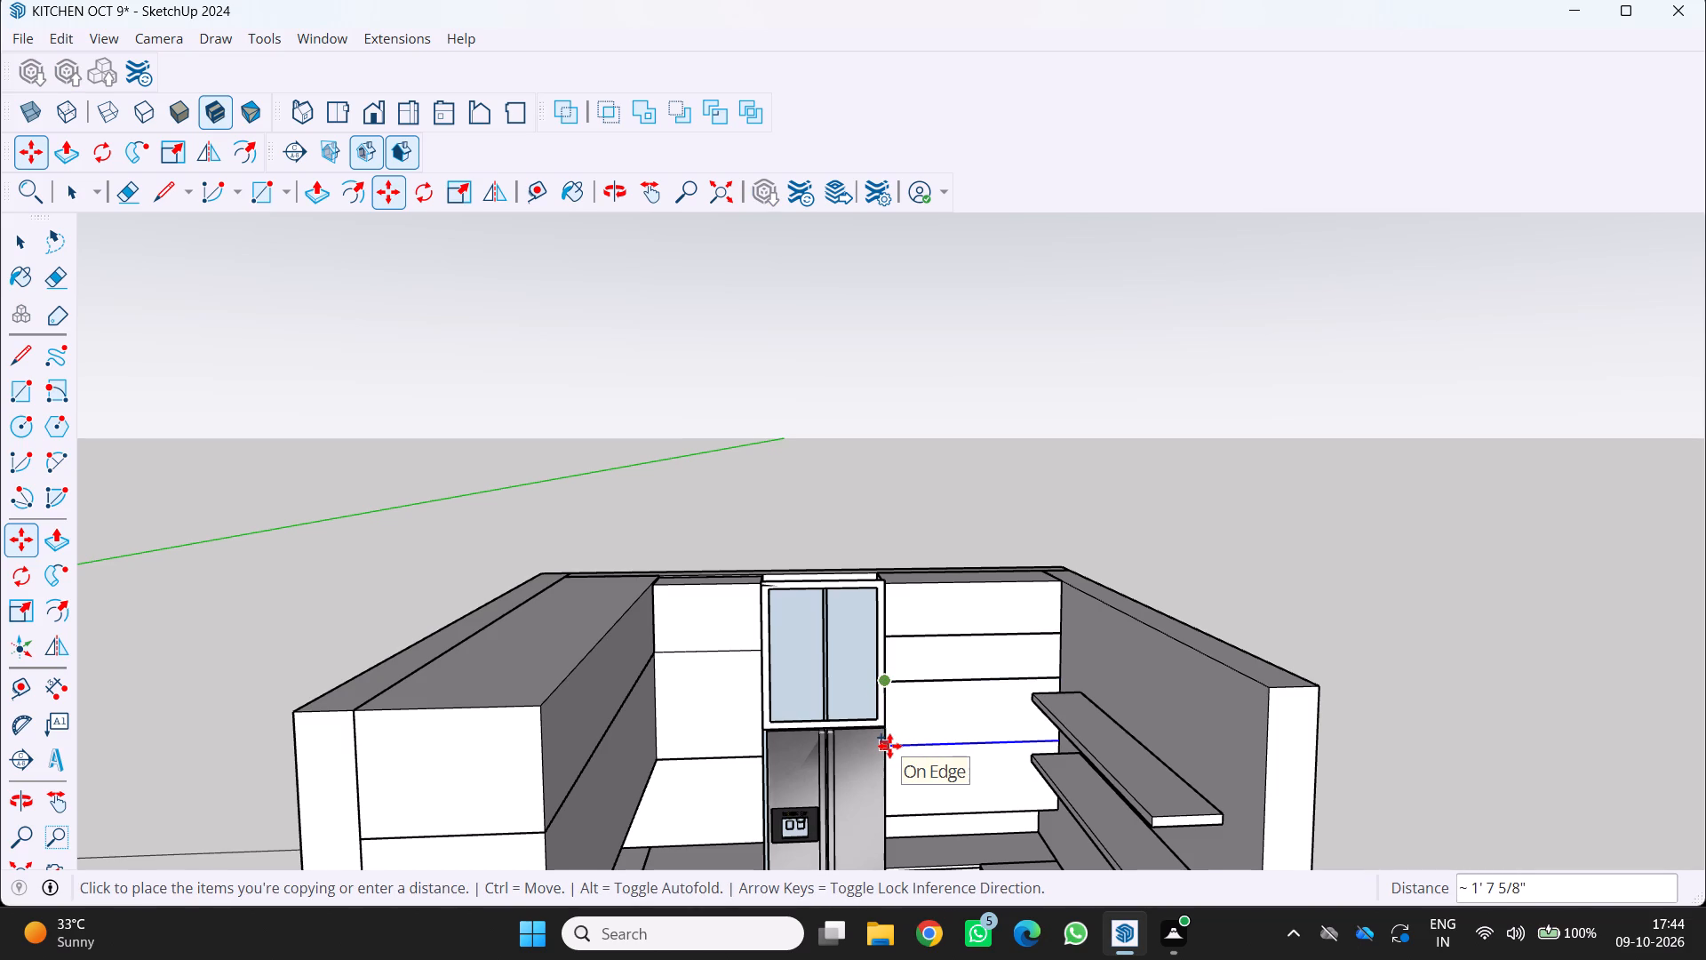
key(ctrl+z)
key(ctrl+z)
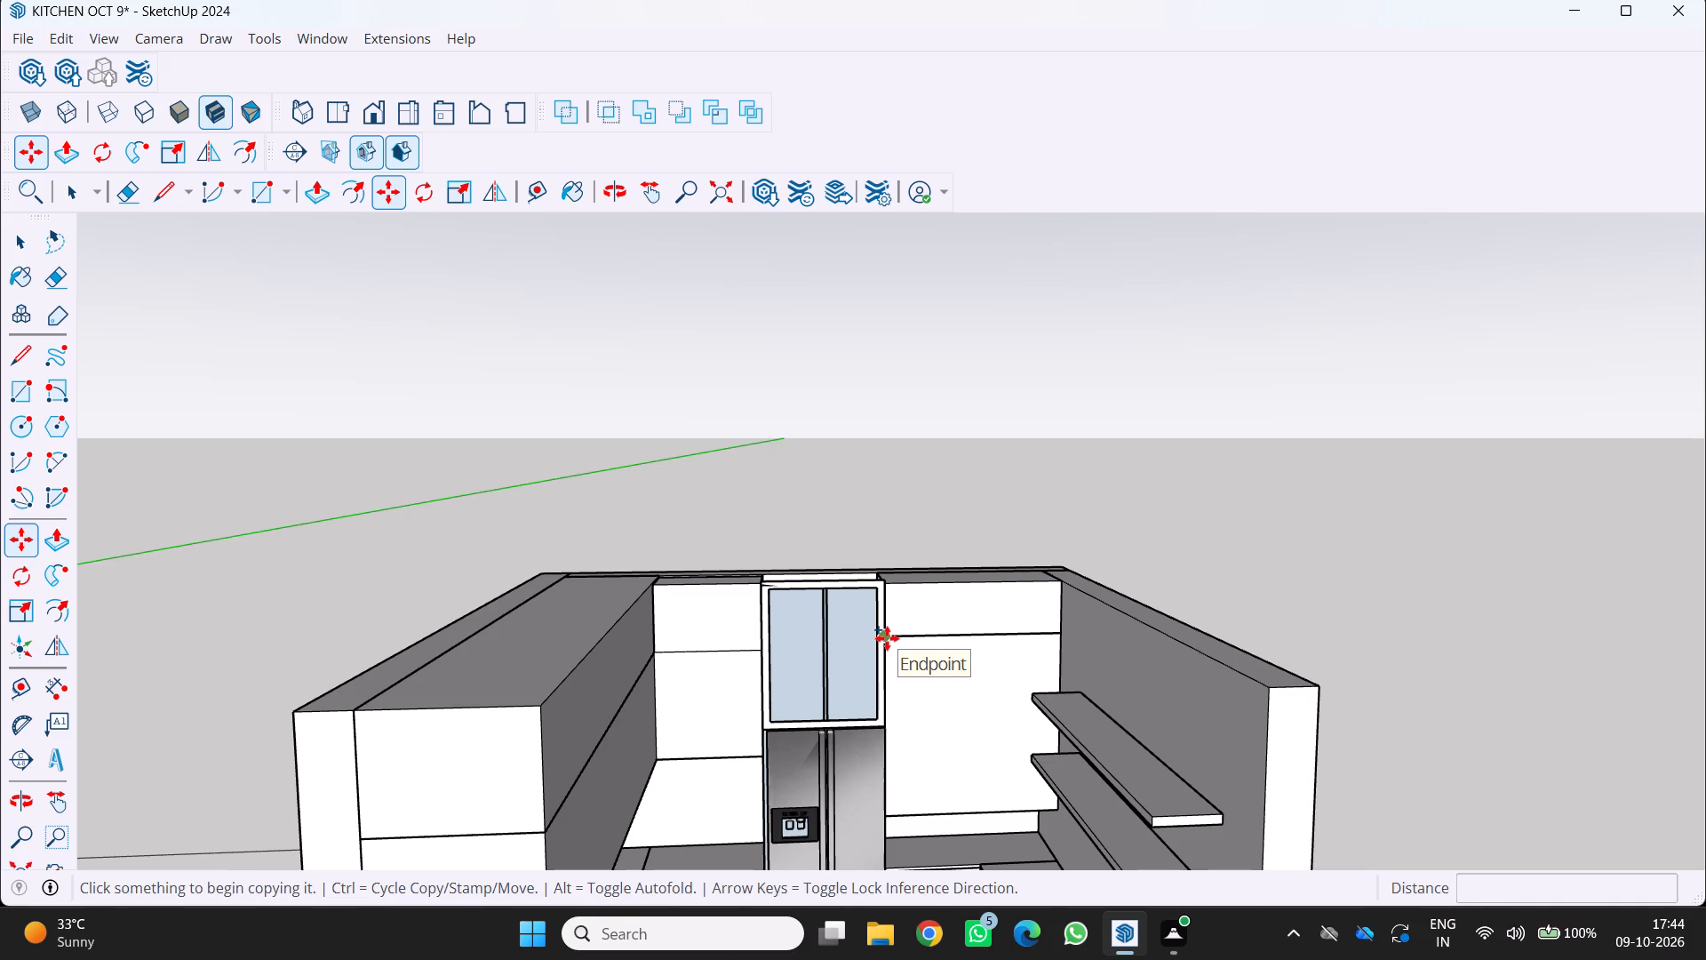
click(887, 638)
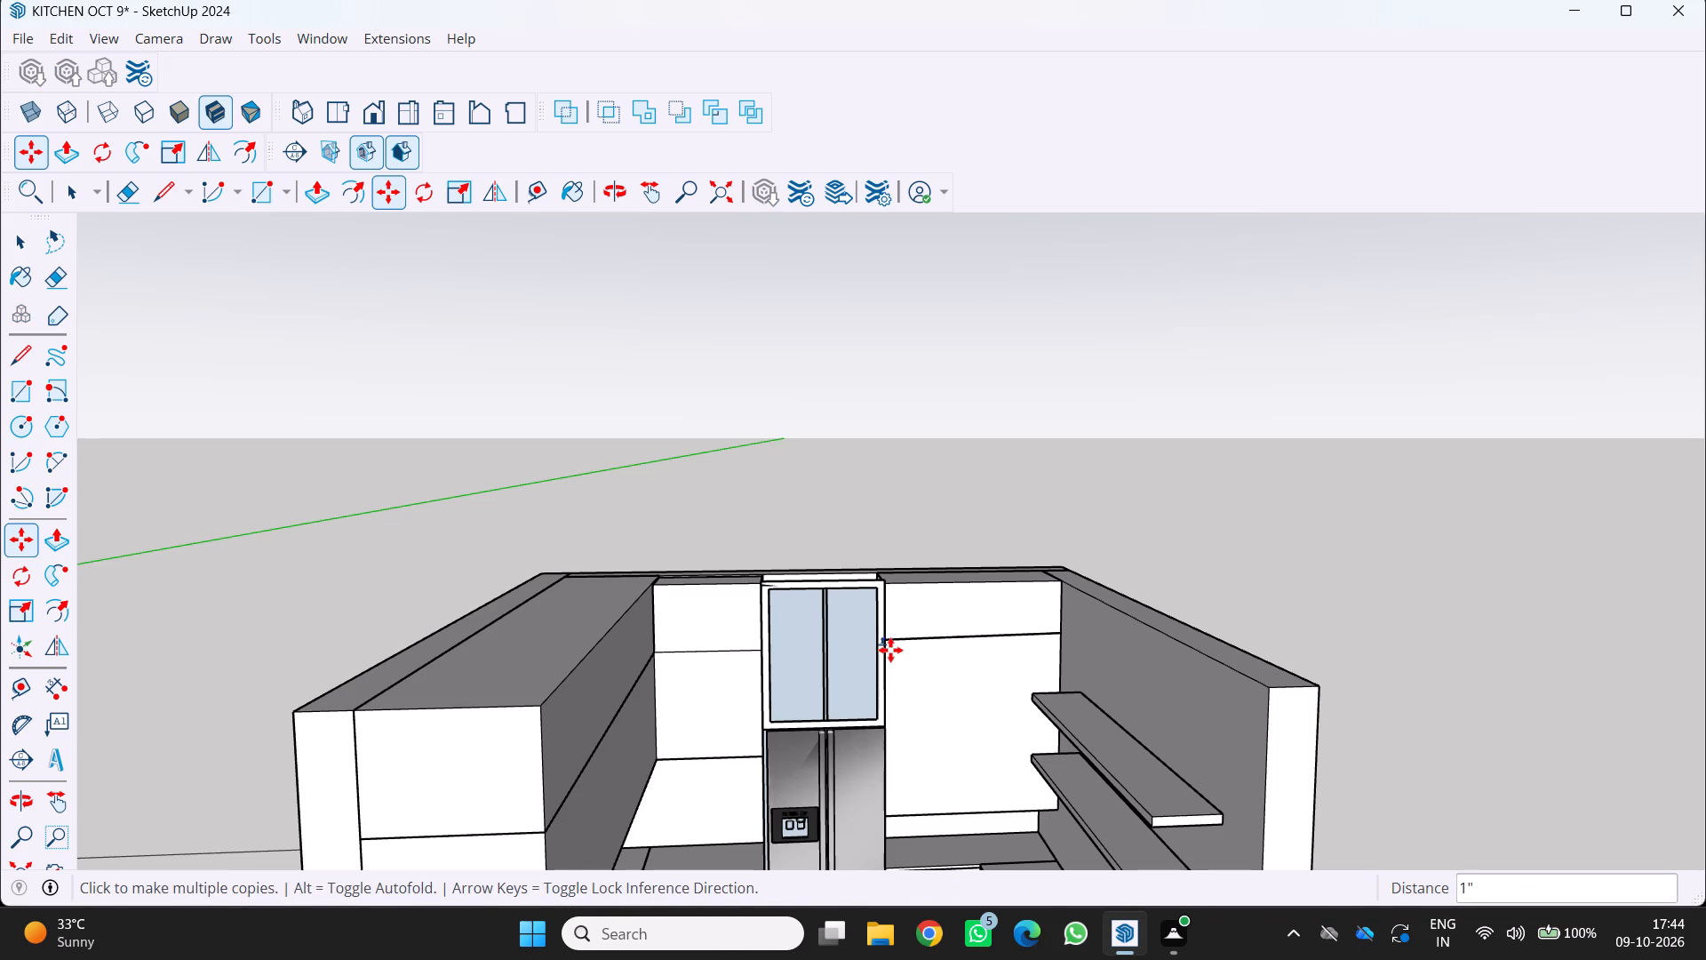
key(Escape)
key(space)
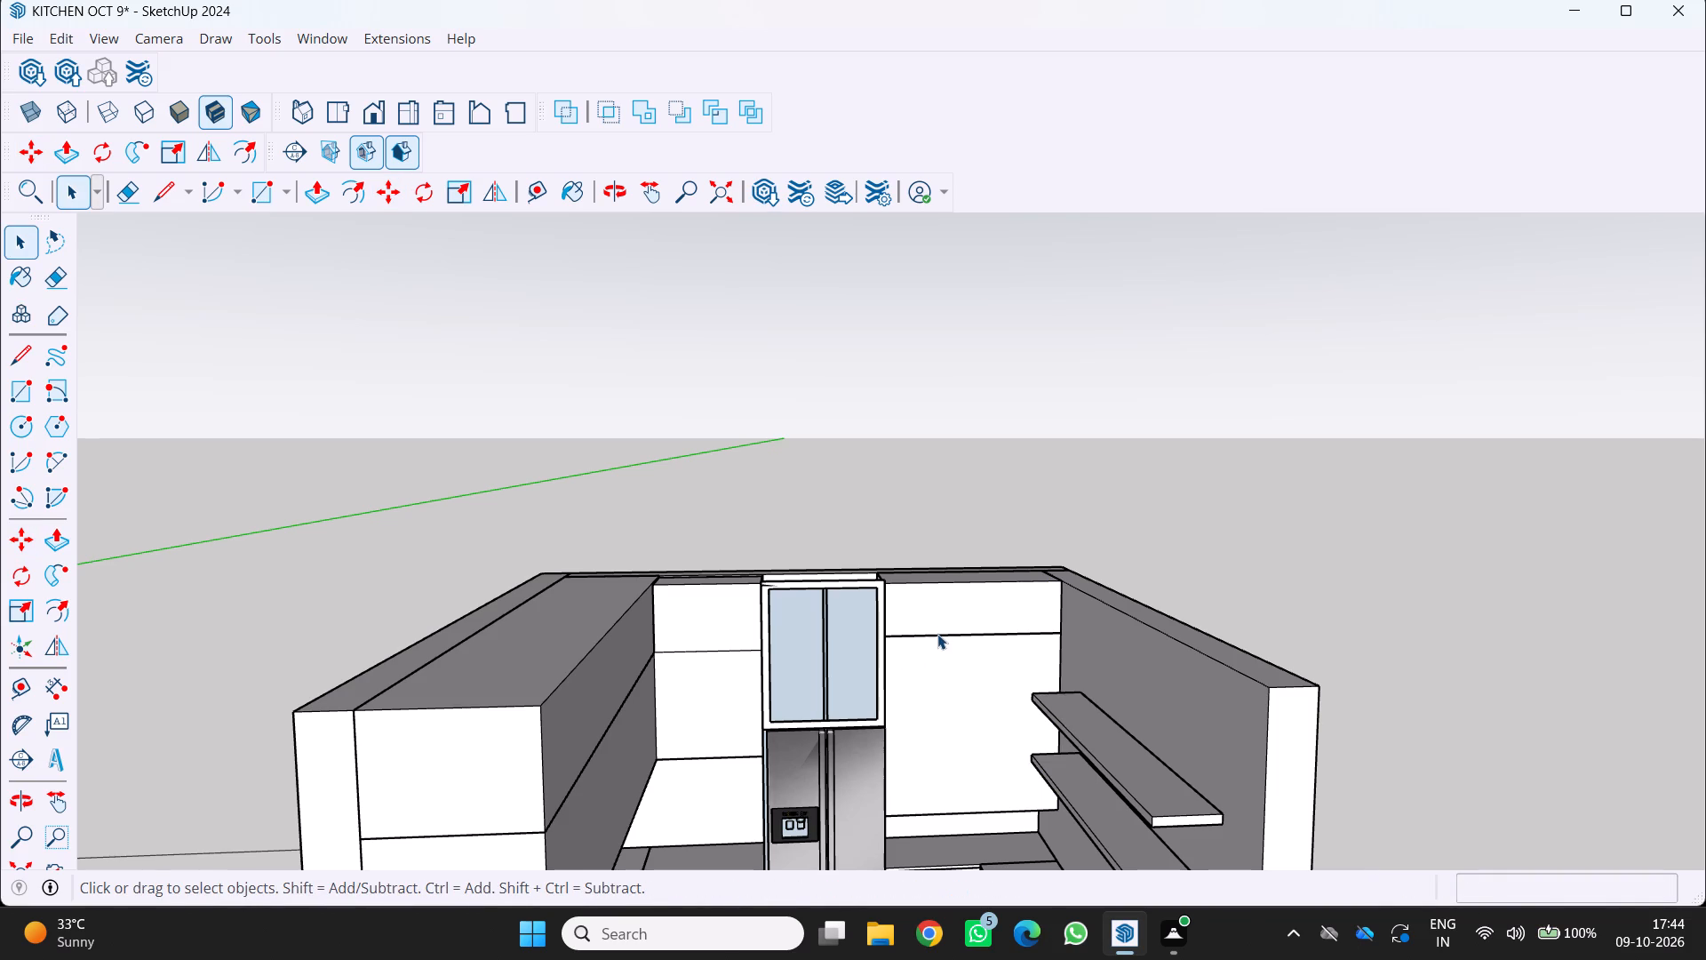
Copy the horizontal line 1' 6 7/8" down the block's front, and copy that line about another 1' 5 15/16" down.
click(937, 635)
key(m)
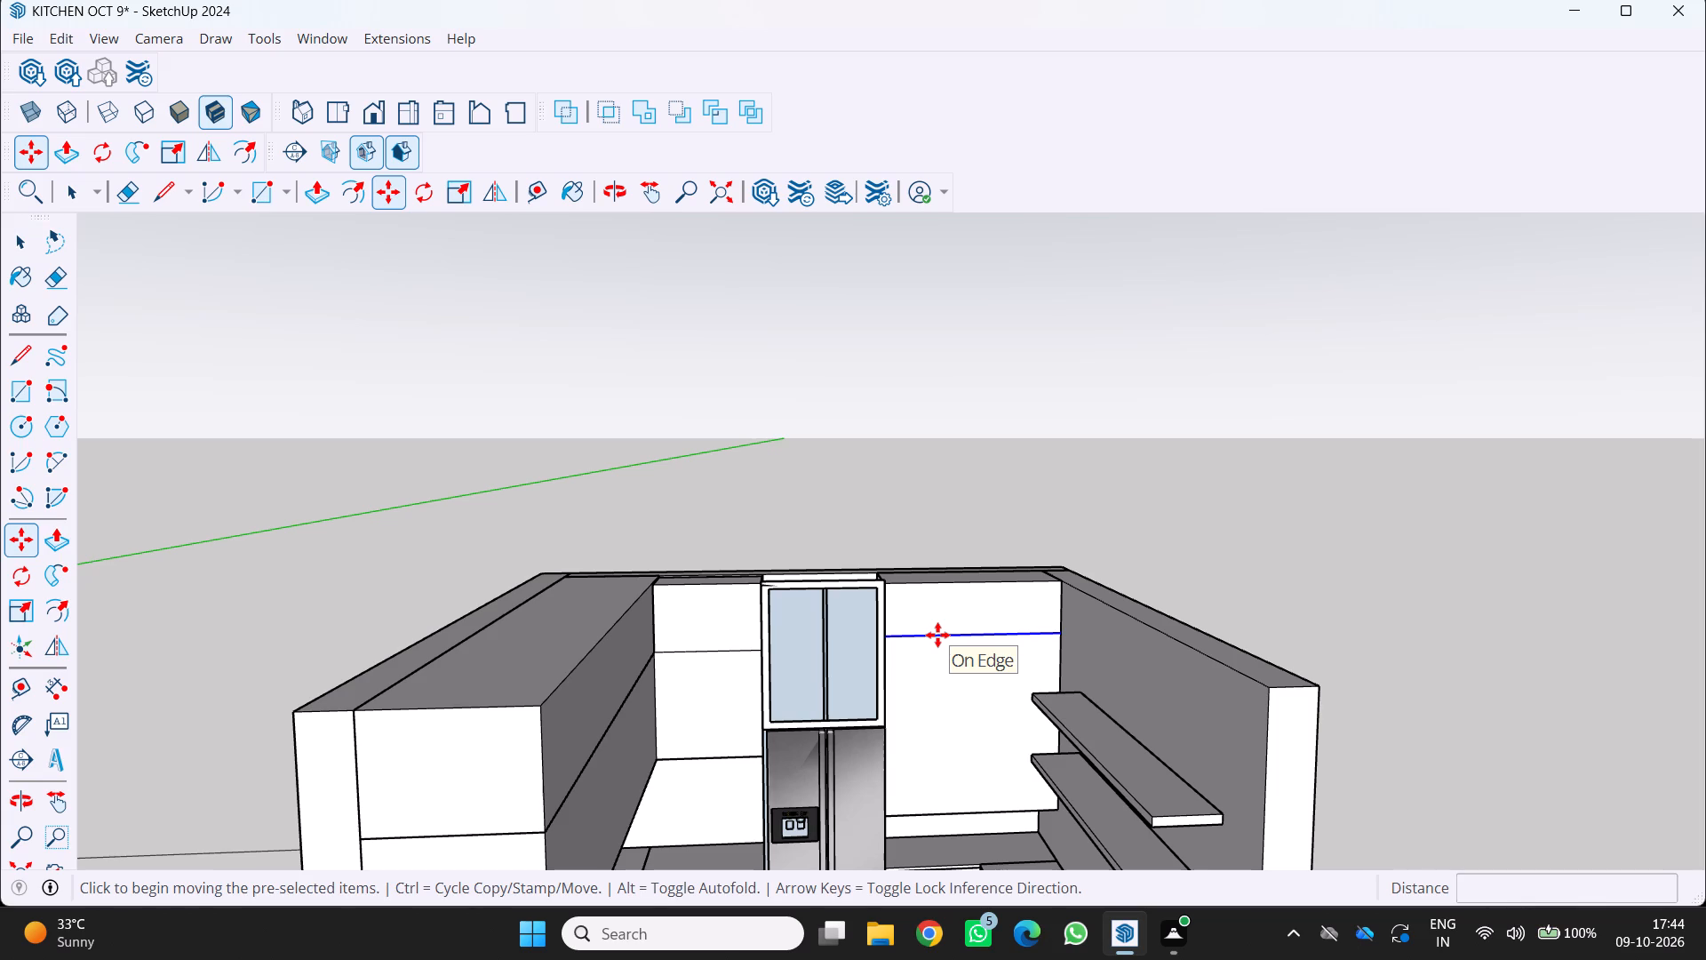
scroll(948, 670, up, 1)
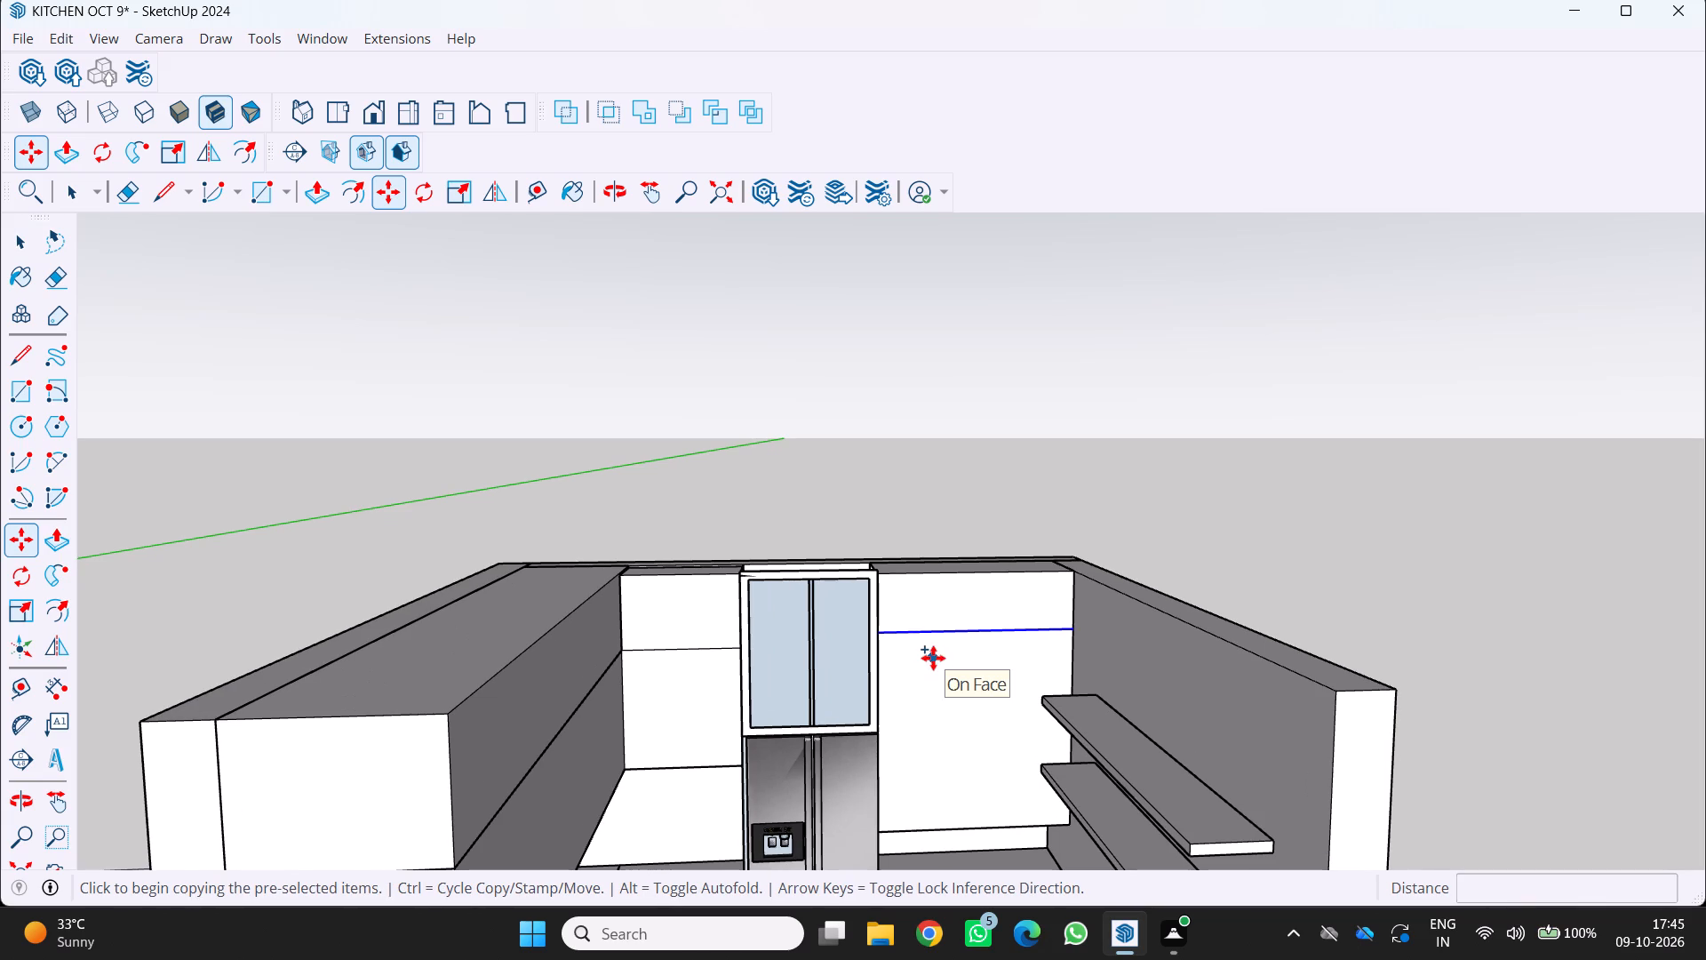
scroll(933, 658, down, 6)
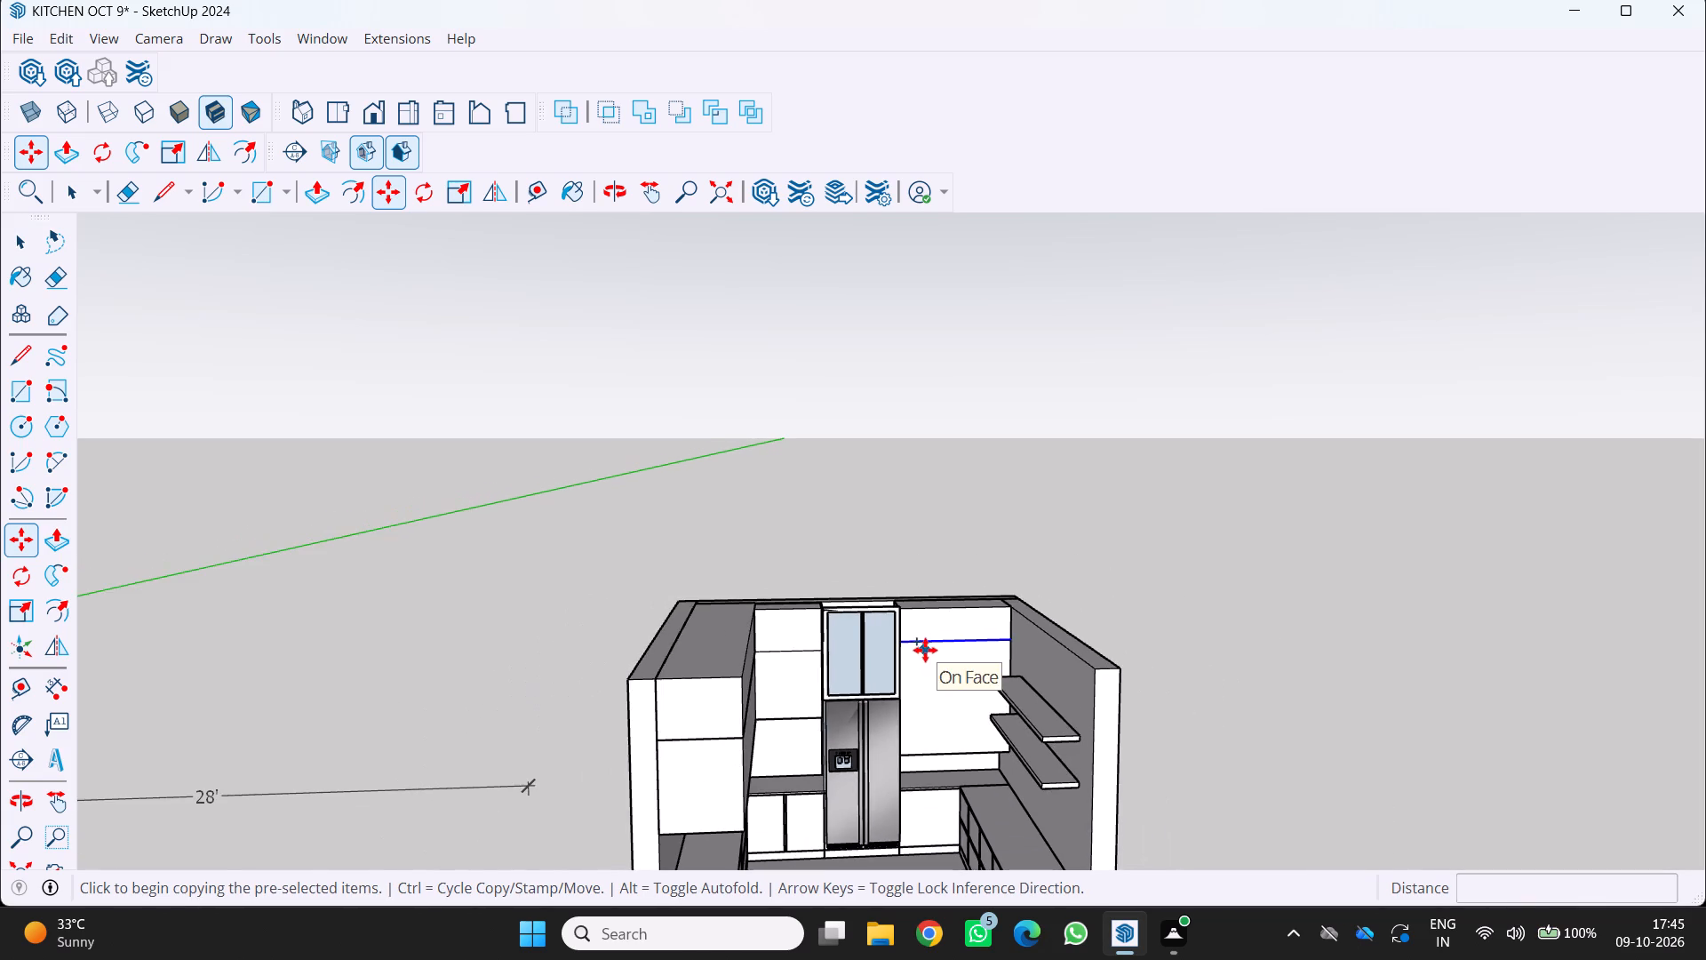
scroll(925, 650, down, 1)
middle_drag(929, 648, 1020, 596)
scroll(972, 637, down, 2)
middle_drag(971, 637, 907, 697)
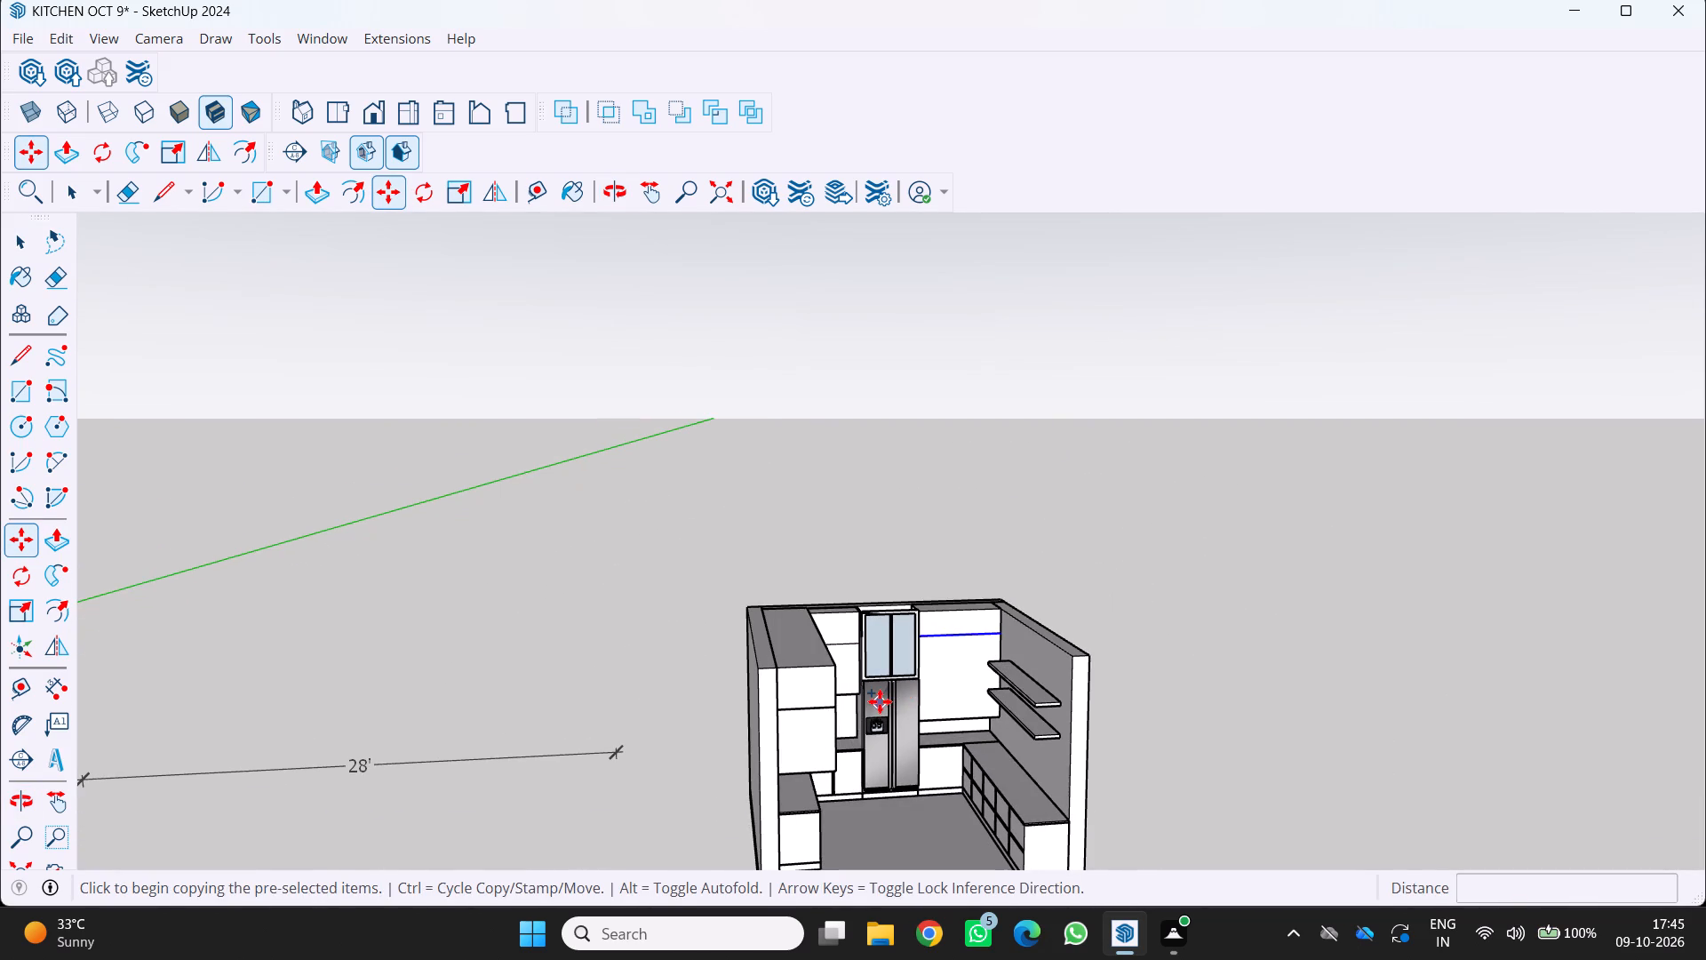
scroll(867, 693, up, 5)
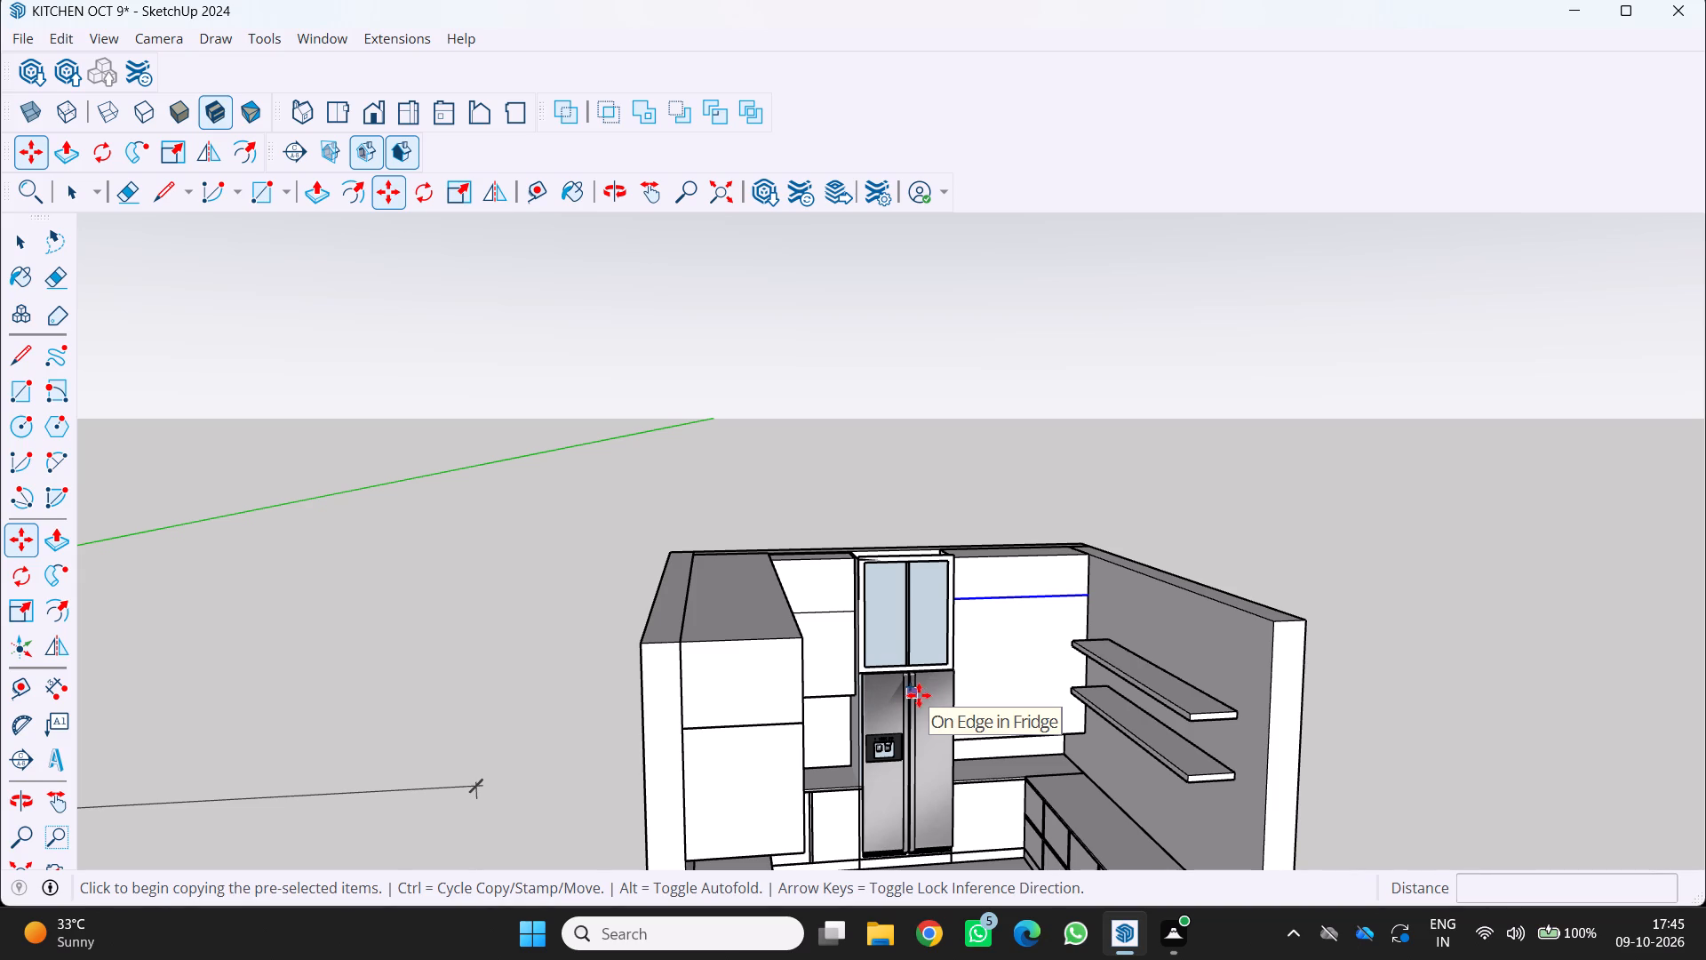
scroll(921, 695, up, 2)
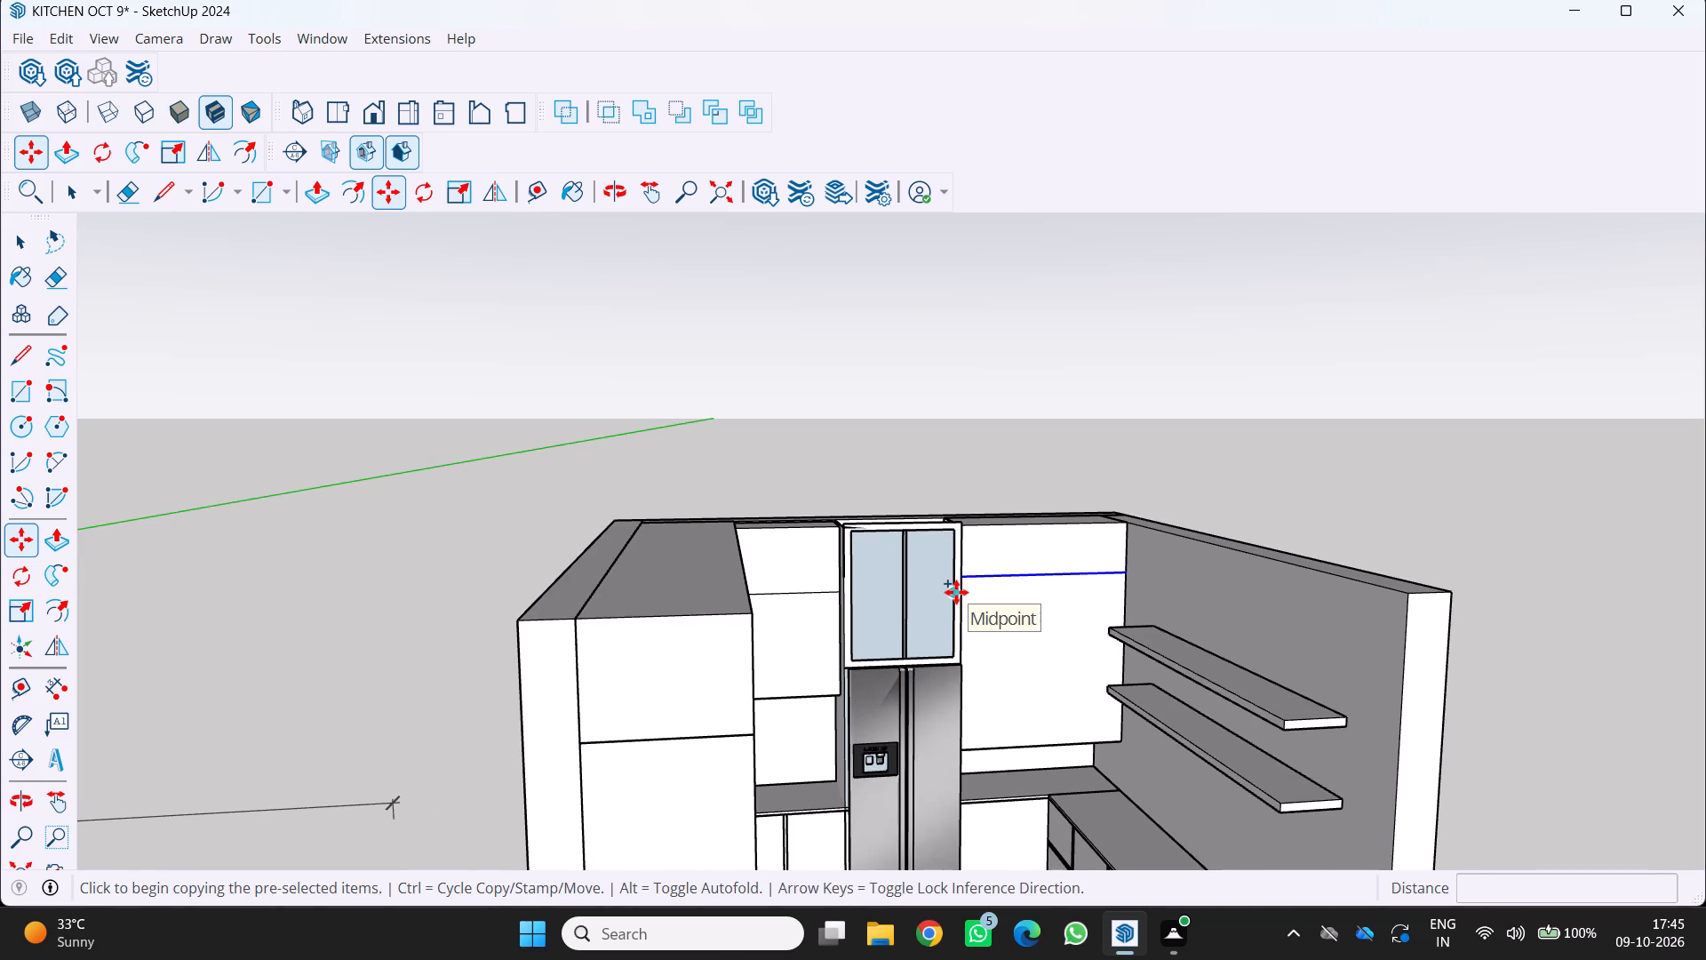
key(m)
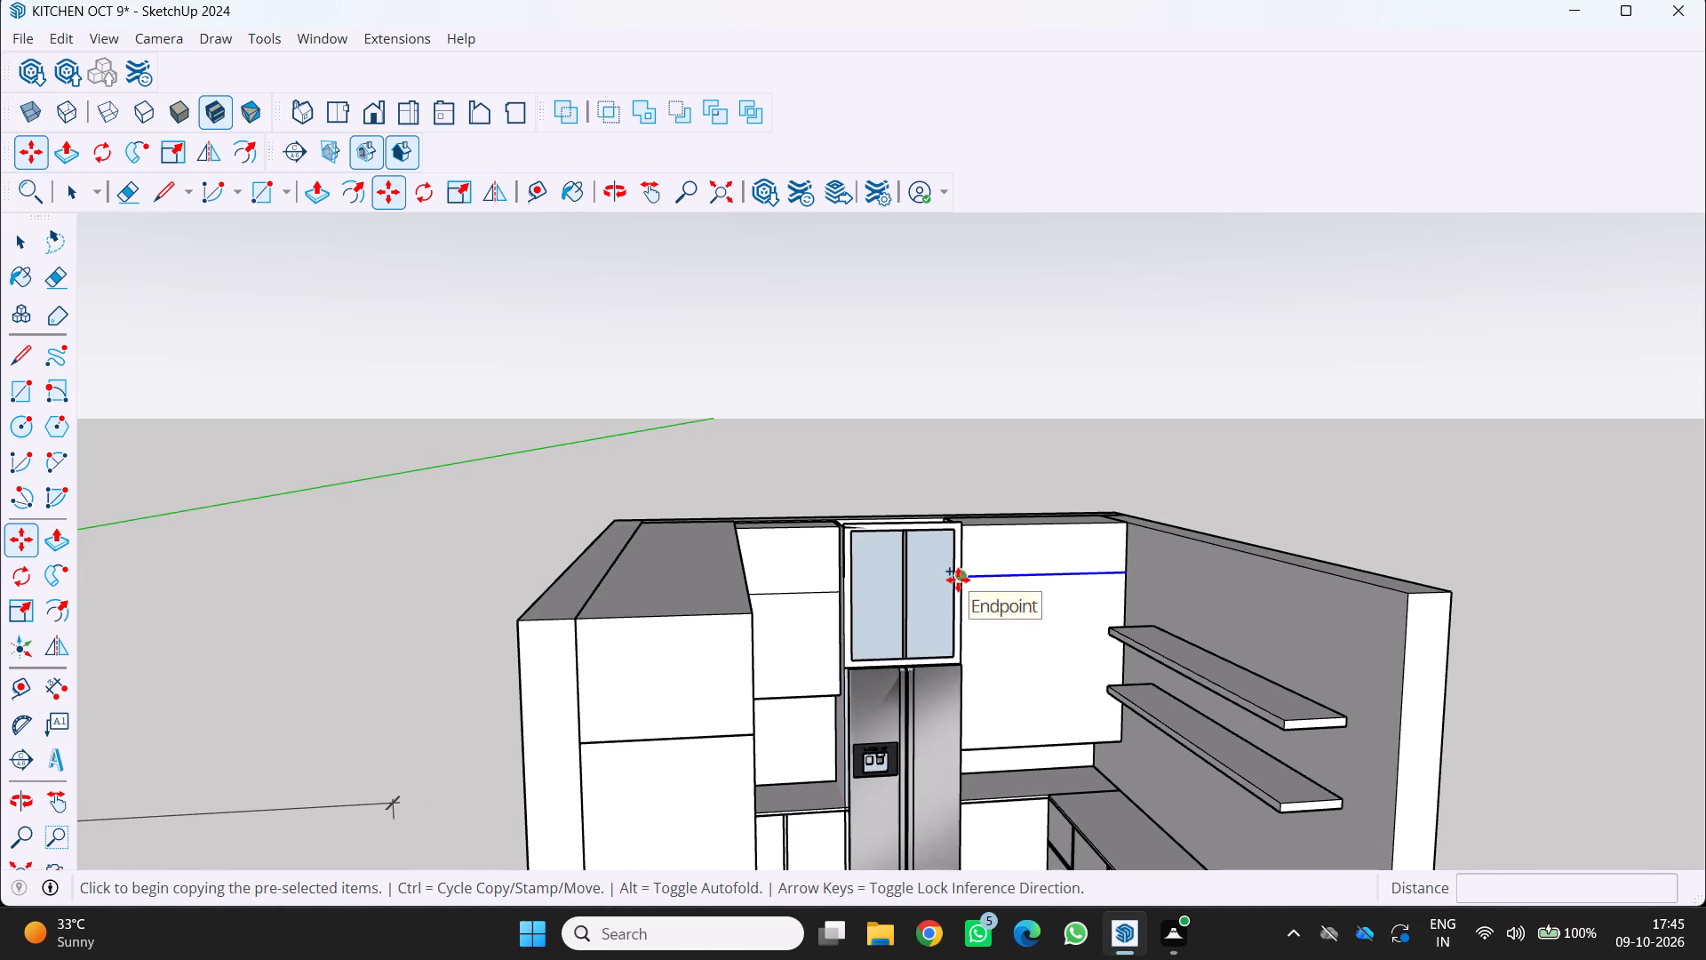
click(958, 580)
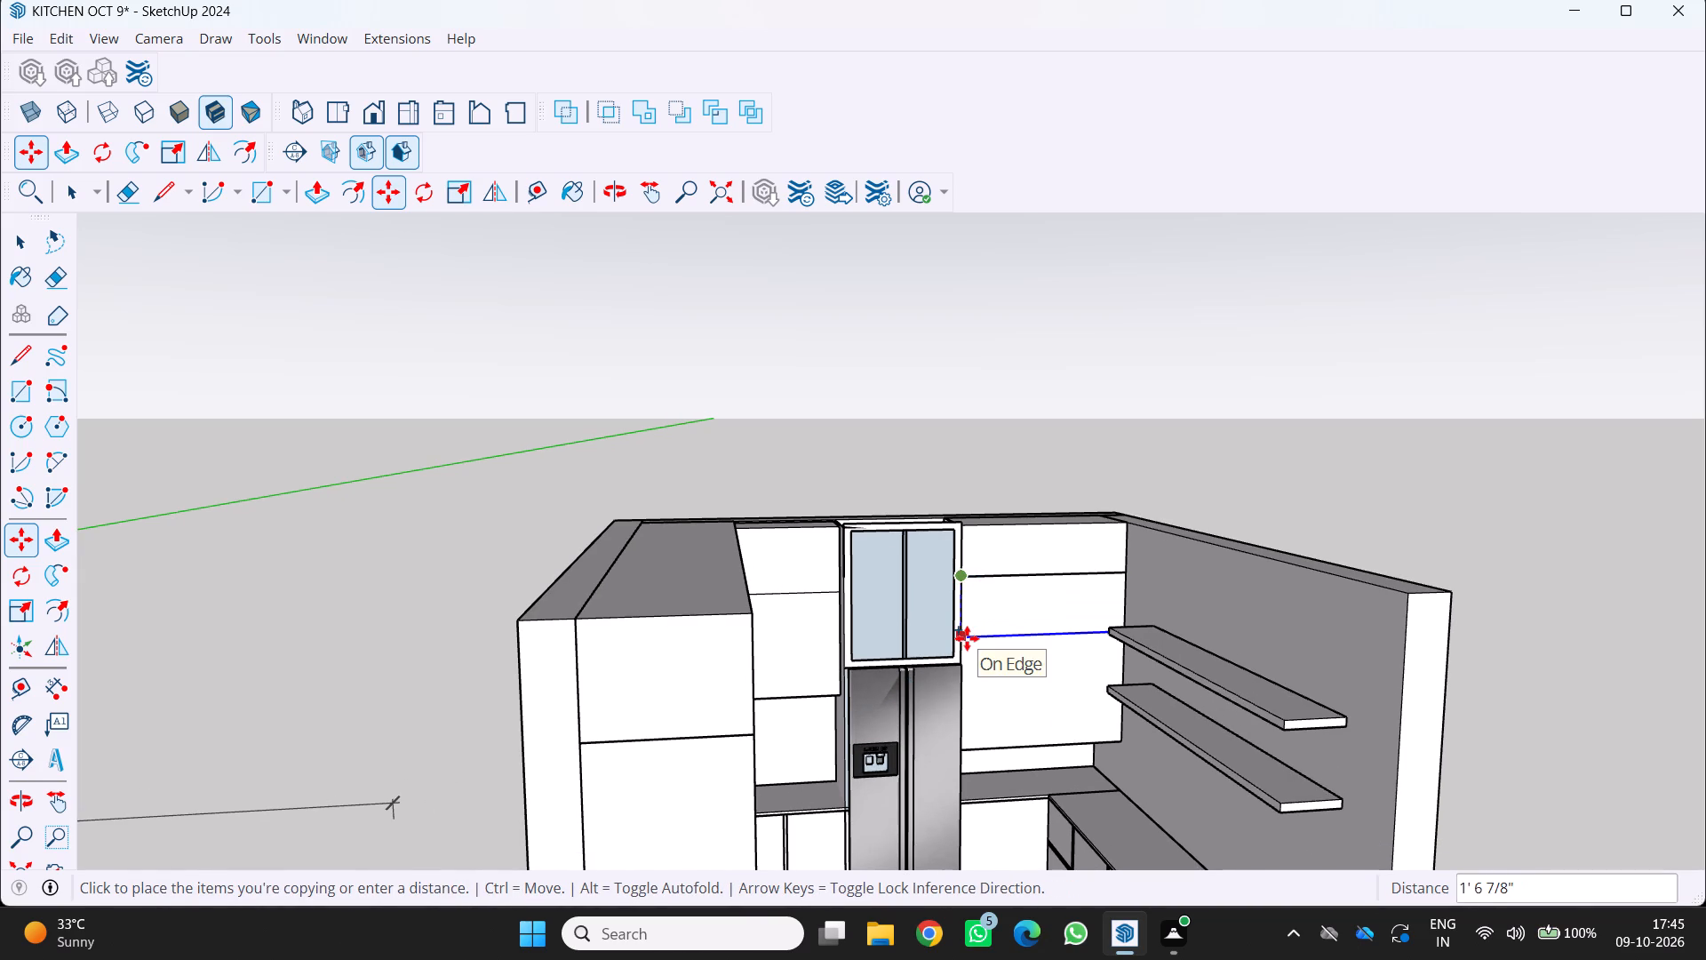
click(967, 638)
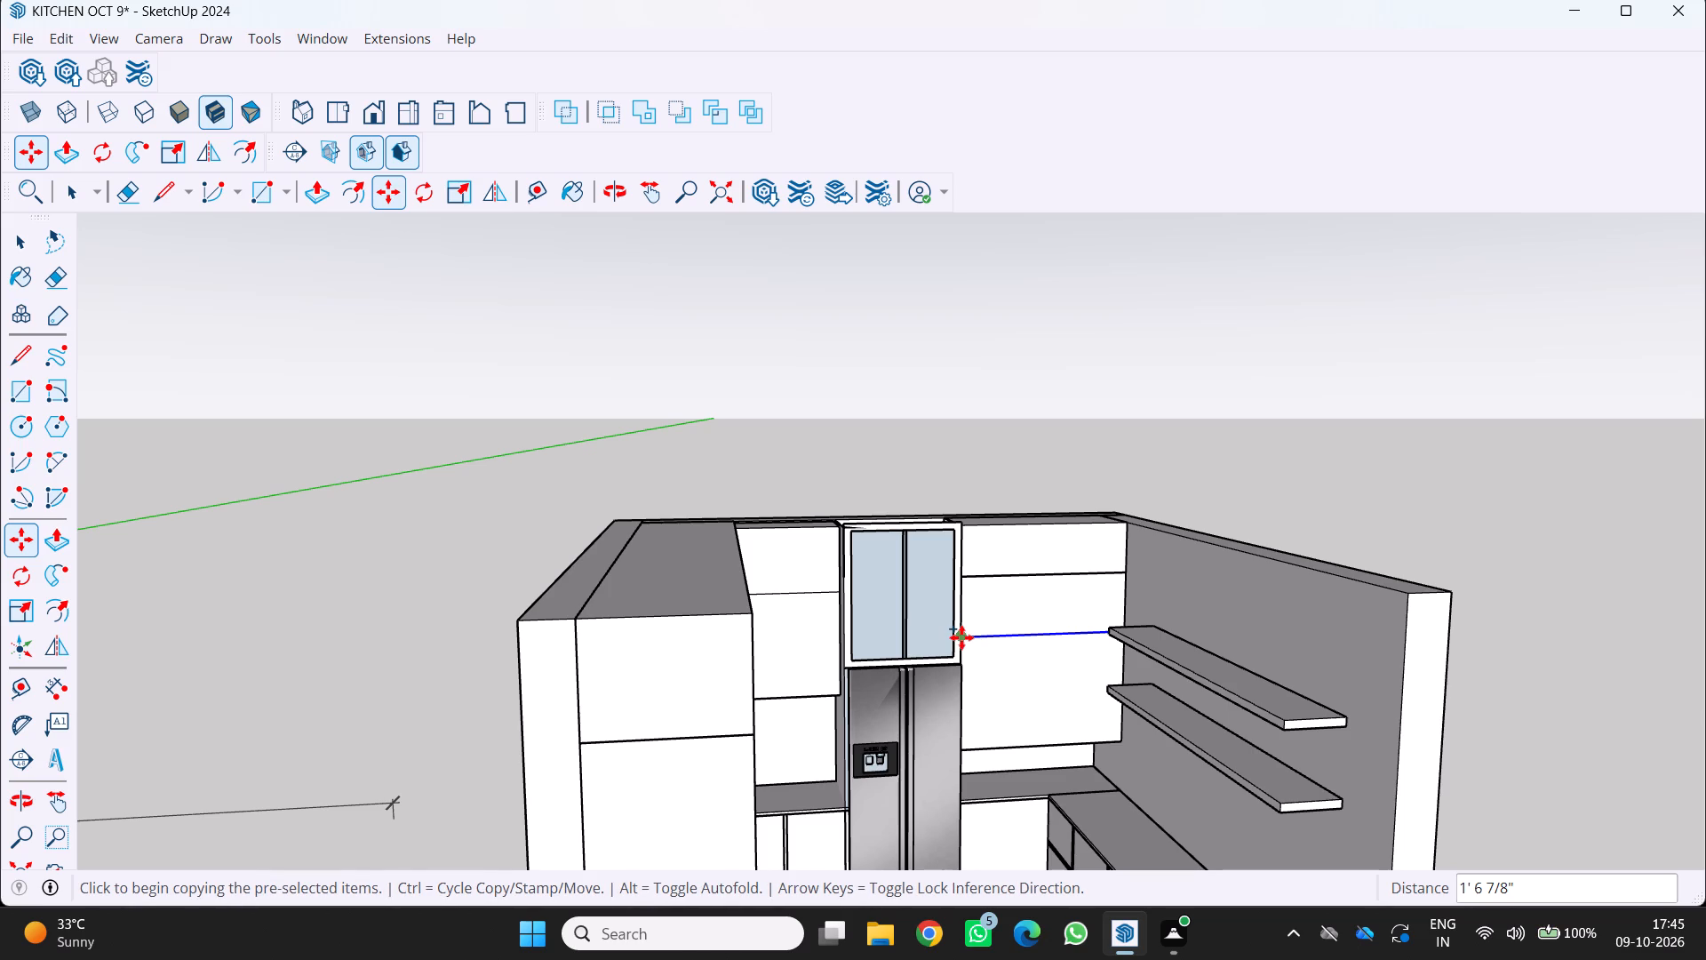
click(961, 637)
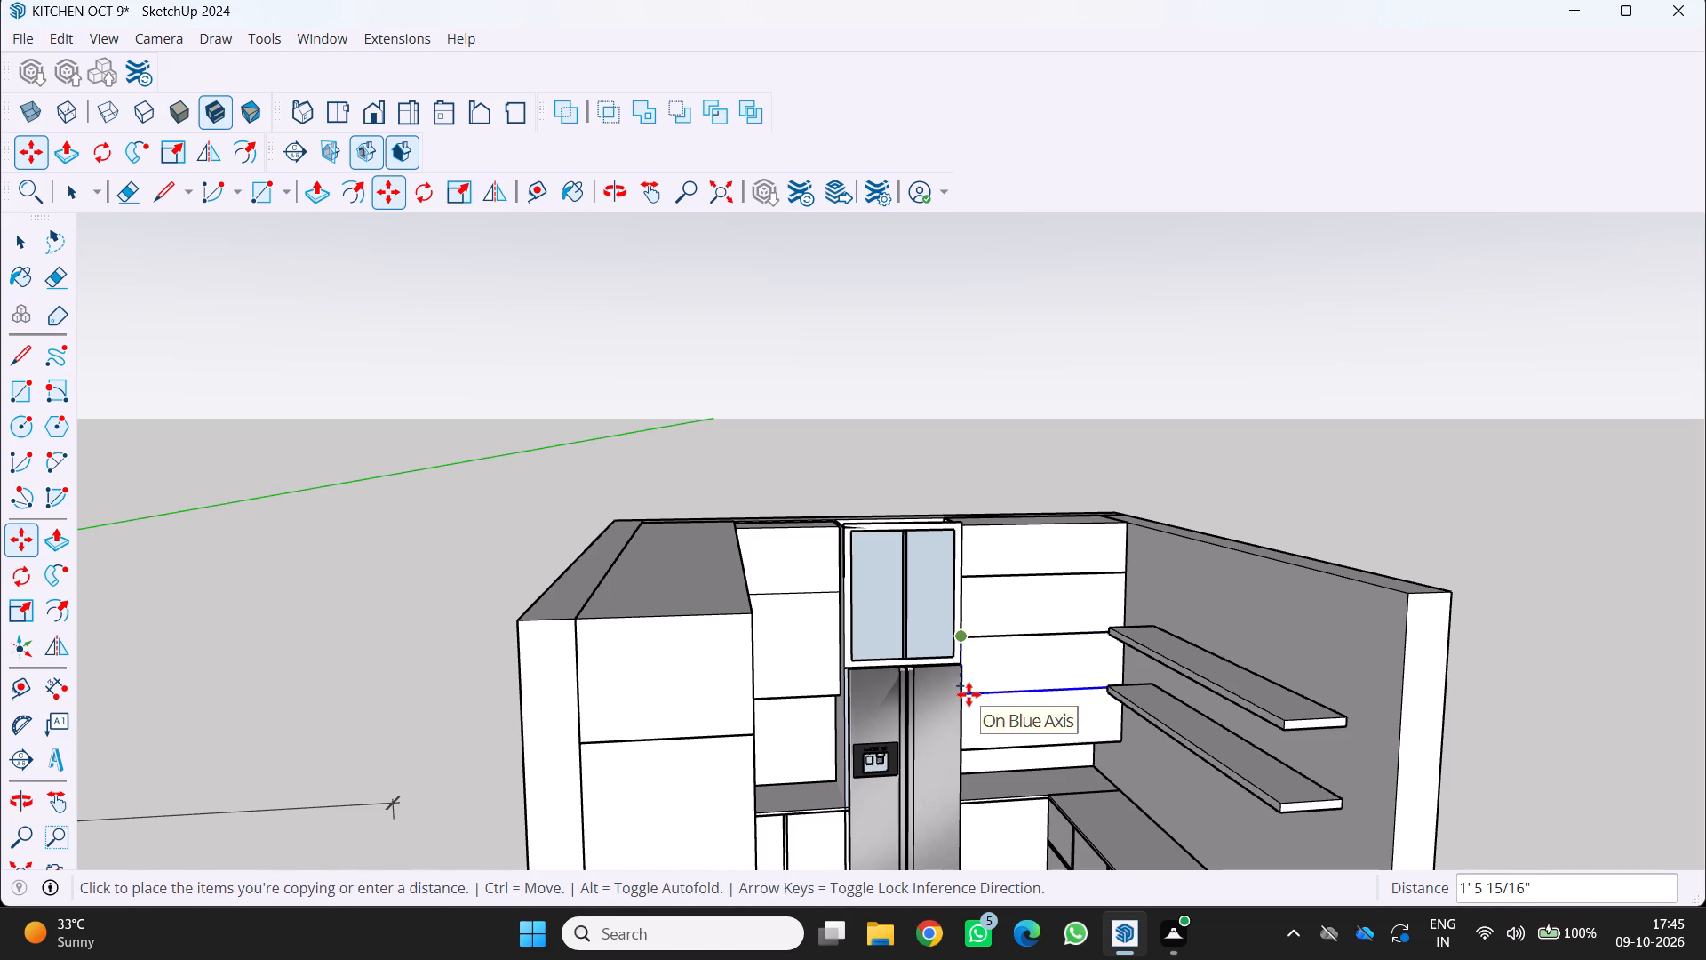
click(969, 694)
key(space)
Offset the front face of the overhead block beside the shelf wall by about 7/16" with Push/Pull.
middle_drag(1072, 625, 1059, 626)
middle_drag(1050, 628, 1003, 641)
middle_click(1003, 641)
key(p)
click(1024, 549)
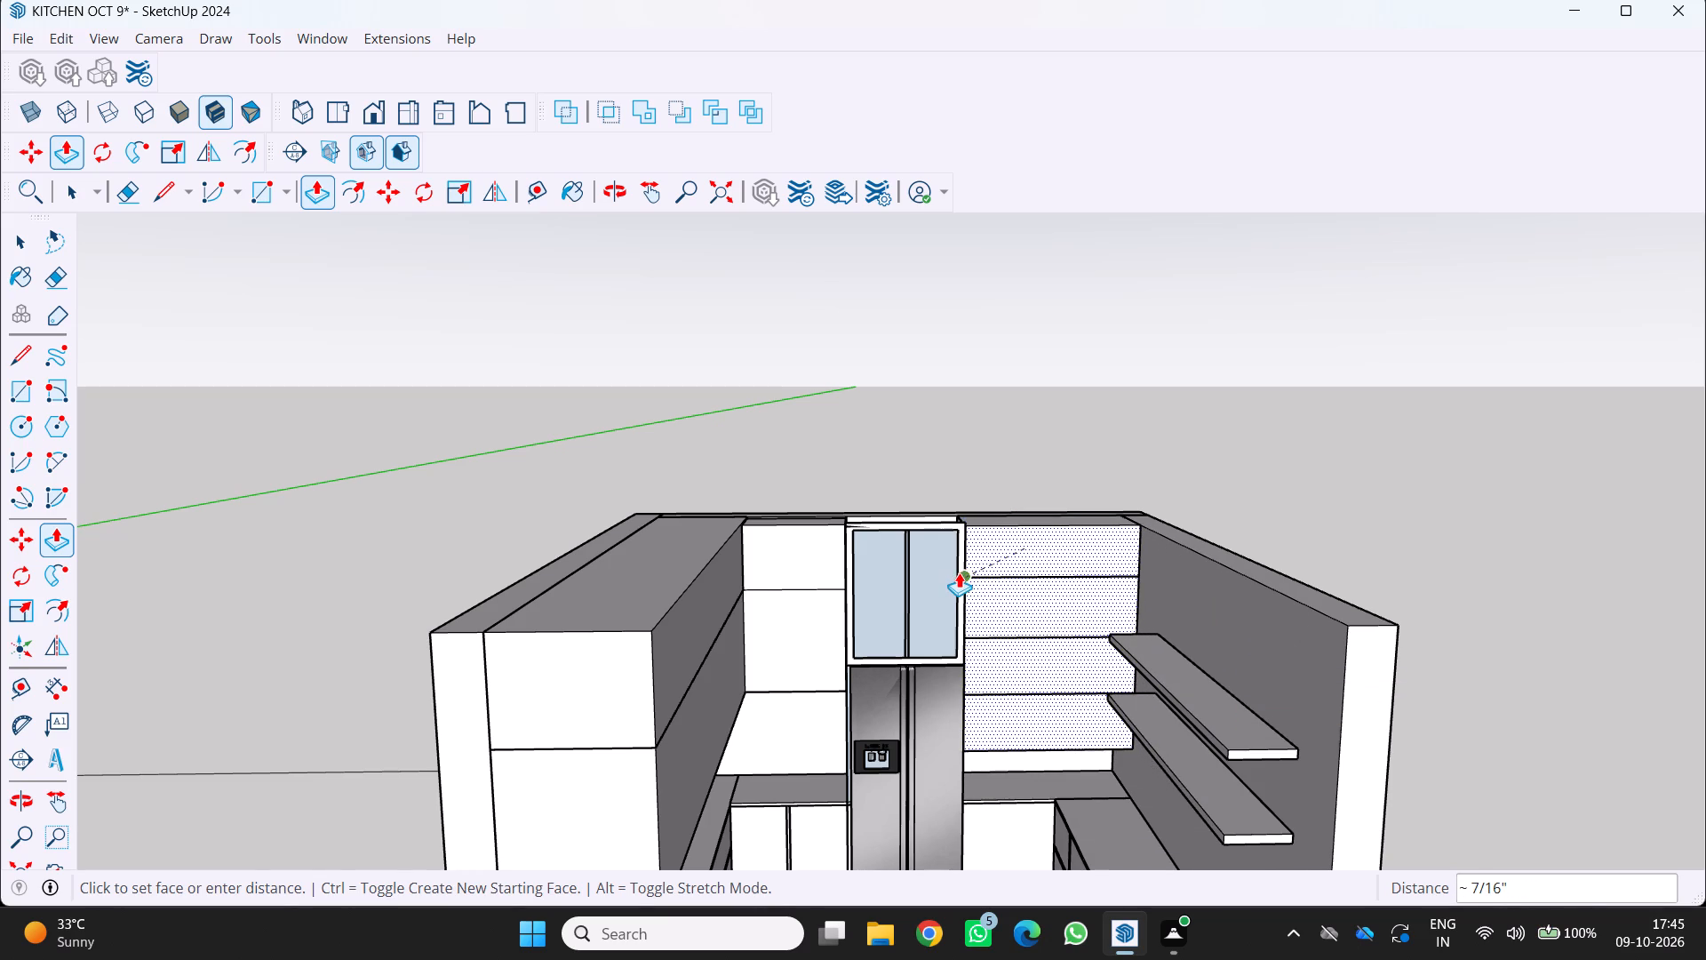
click(959, 572)
Delete the front faces between the horizontal lines on the overhead block, opening it up while keeping the dividing edges.
scroll(910, 645, down, 4)
middle_drag(965, 640, 847, 705)
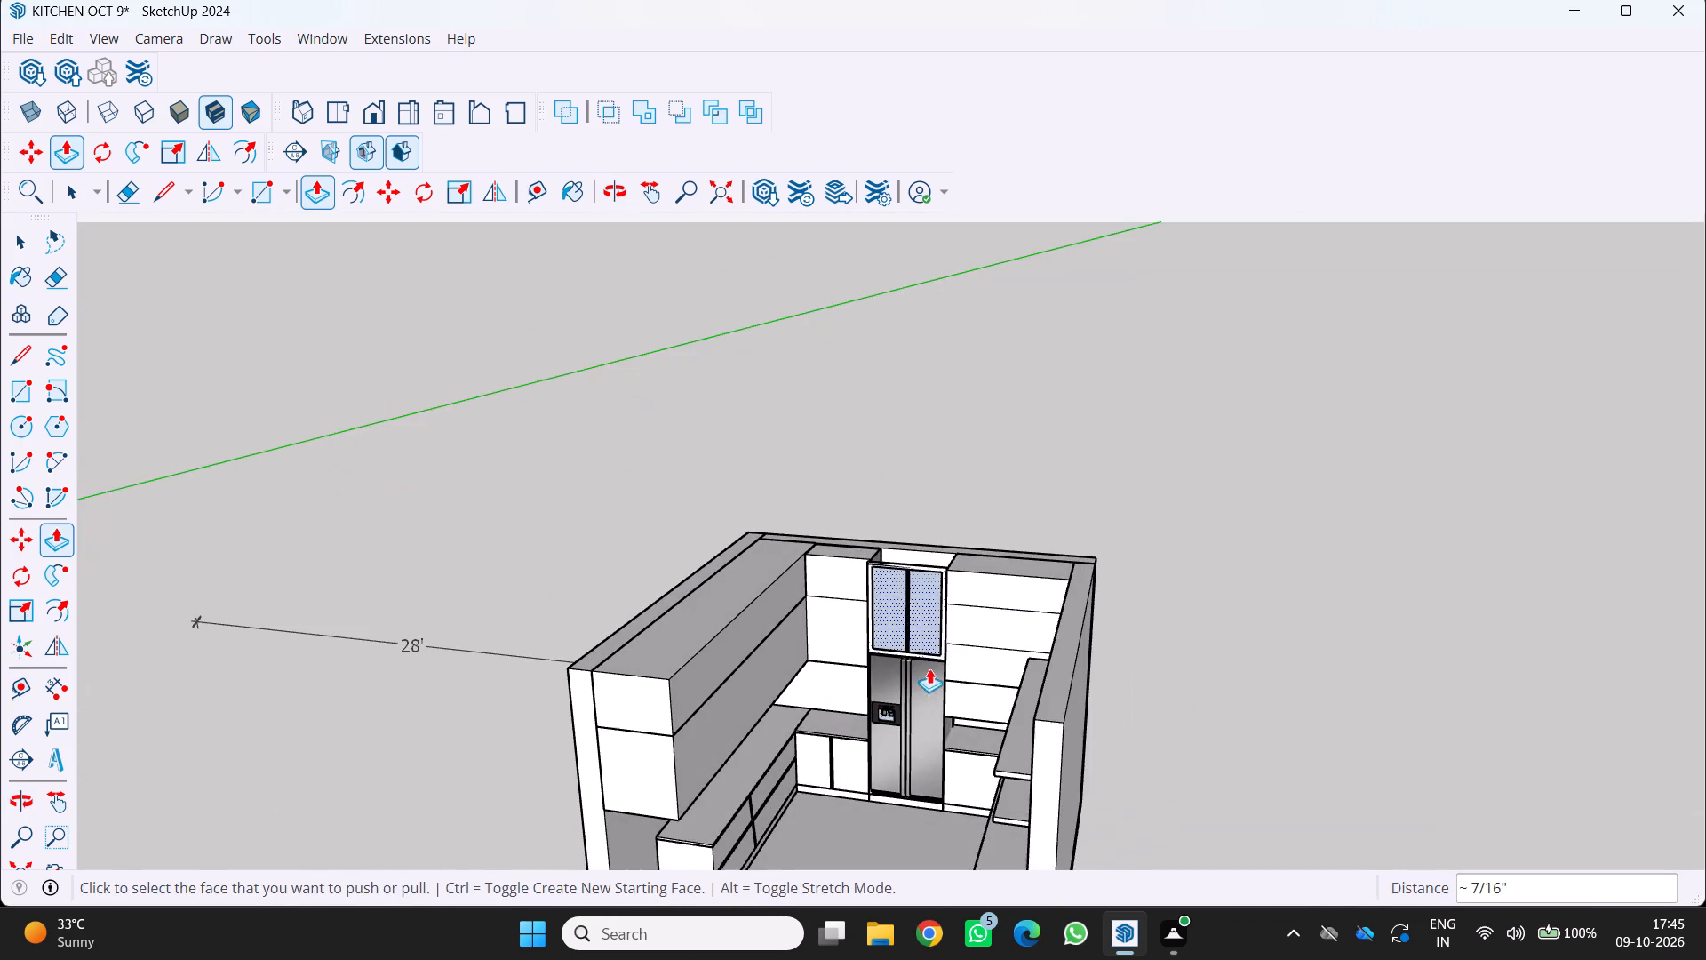
scroll(946, 643, up, 2)
middle_drag(988, 612, 1064, 593)
scroll(1052, 602, up, 1)
middle_click(1067, 592)
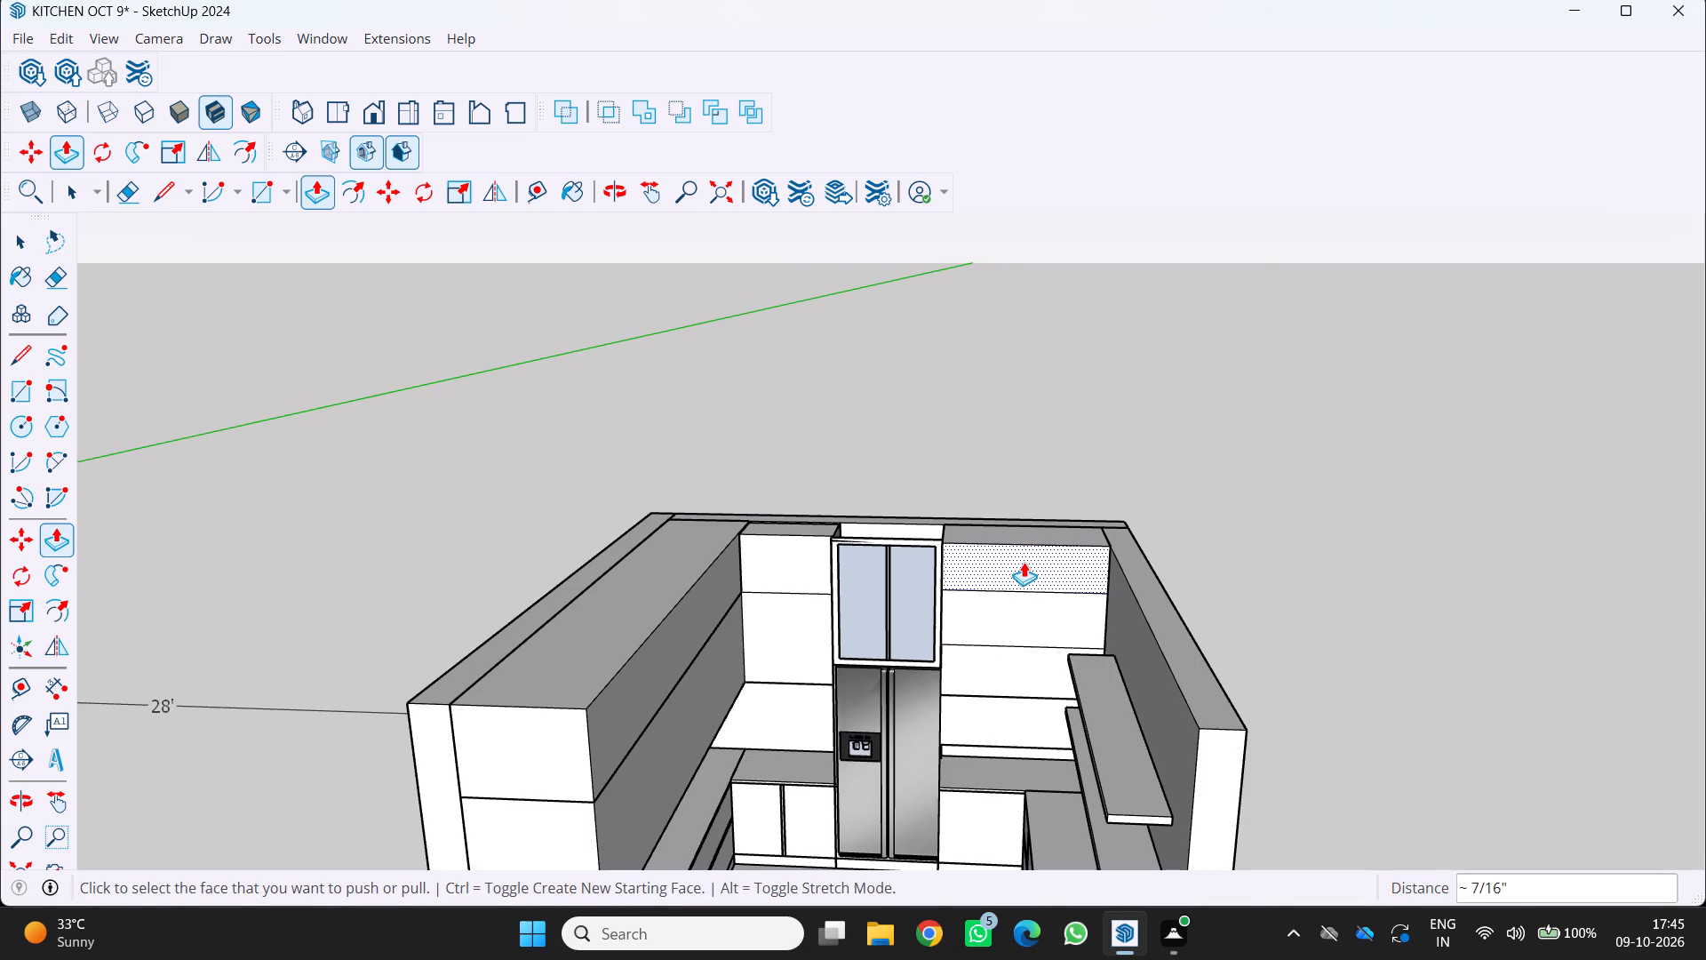
click(1024, 562)
key(Delete)
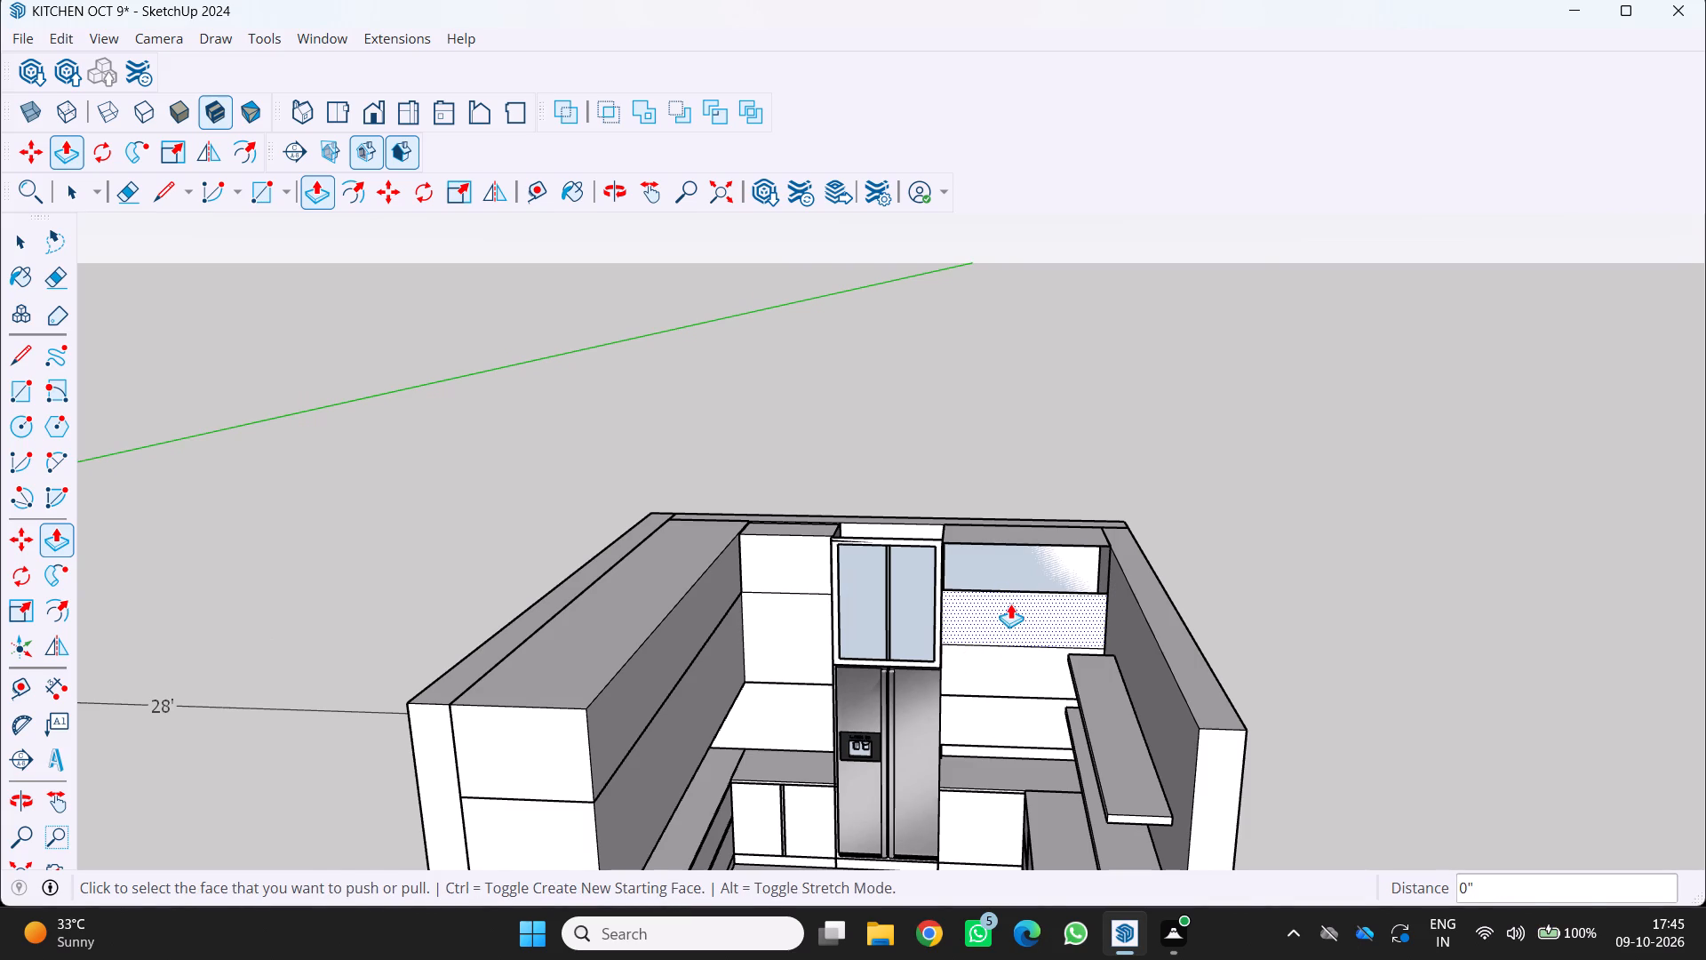
click(1010, 604)
key(Delete)
click(992, 661)
key(Delete)
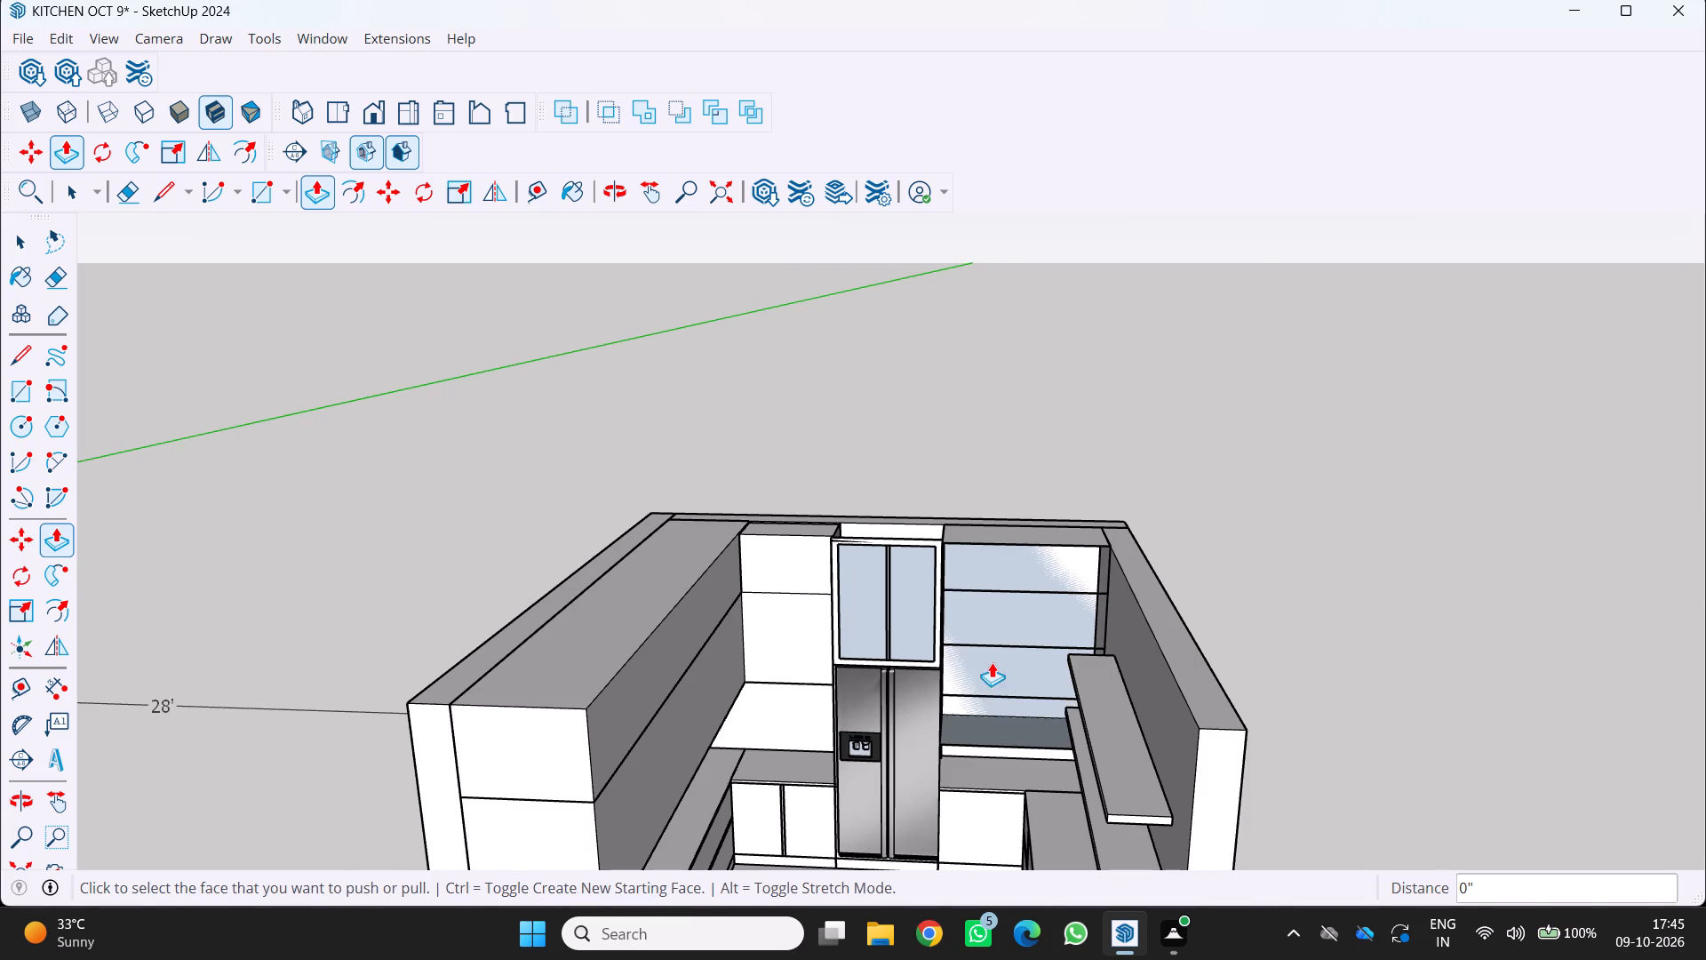
Examine the interior of the opened overhead block and its dividing edges from the front and from above.
middle_drag(914, 748, 1004, 644)
scroll(1004, 644, down, 4)
middle_drag(985, 708, 977, 720)
middle_drag(944, 764, 920, 791)
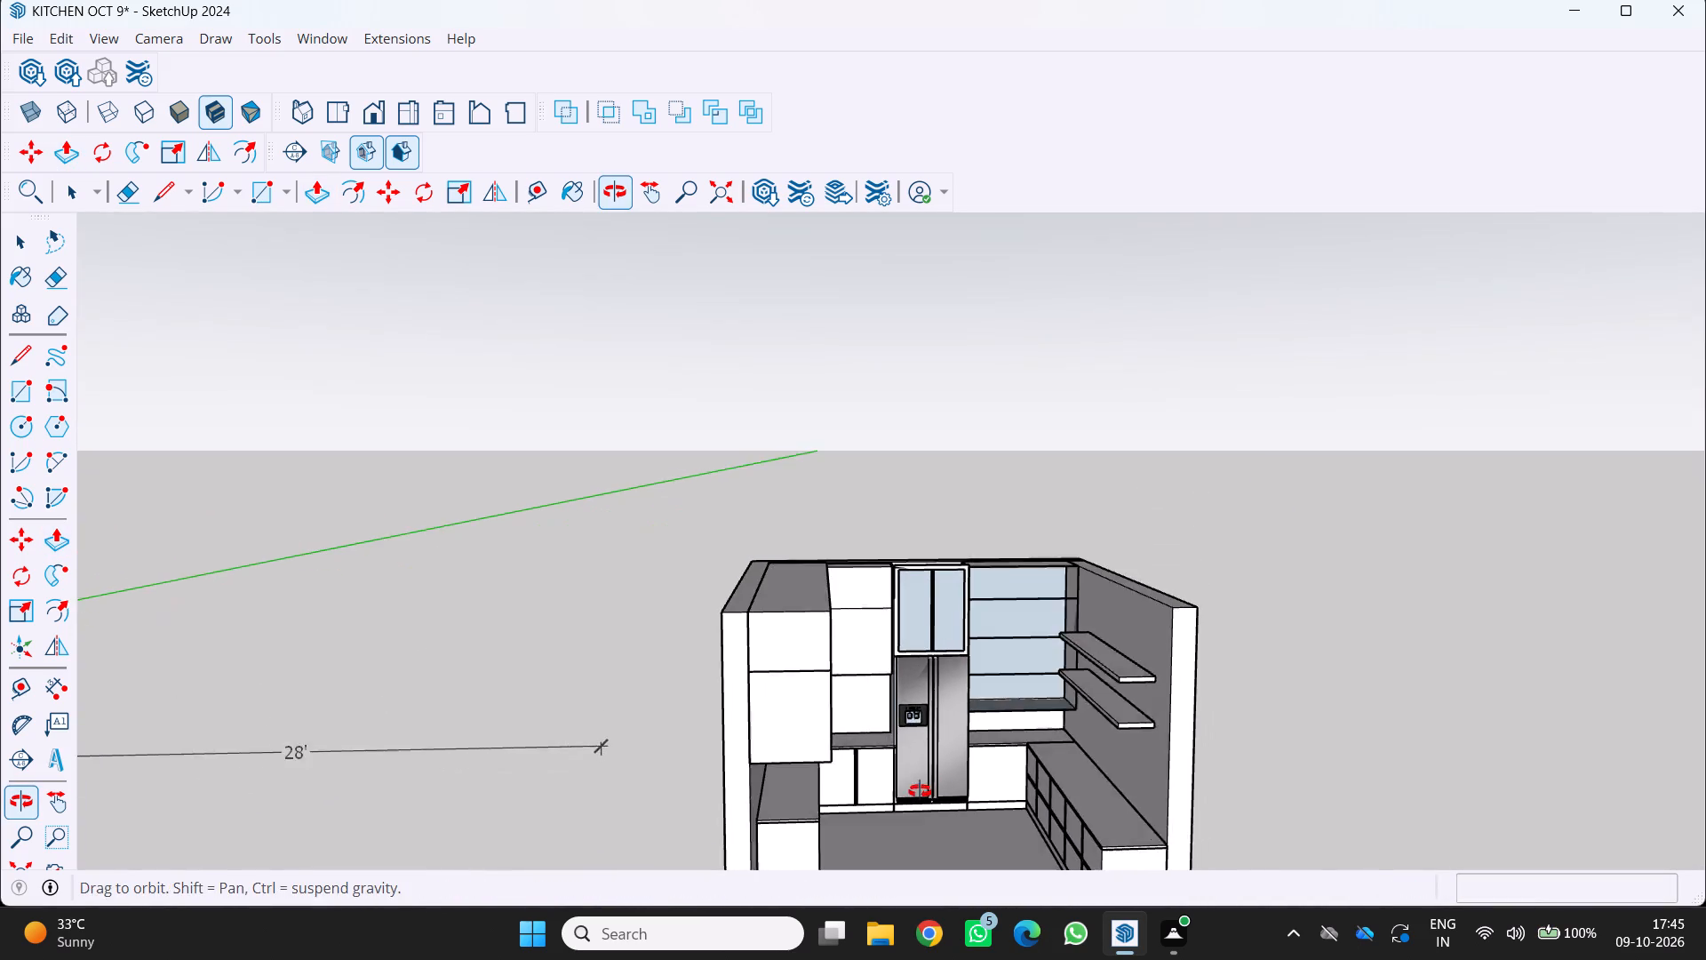
middle_drag(920, 791, 895, 804)
scroll(1080, 545, up, 7)
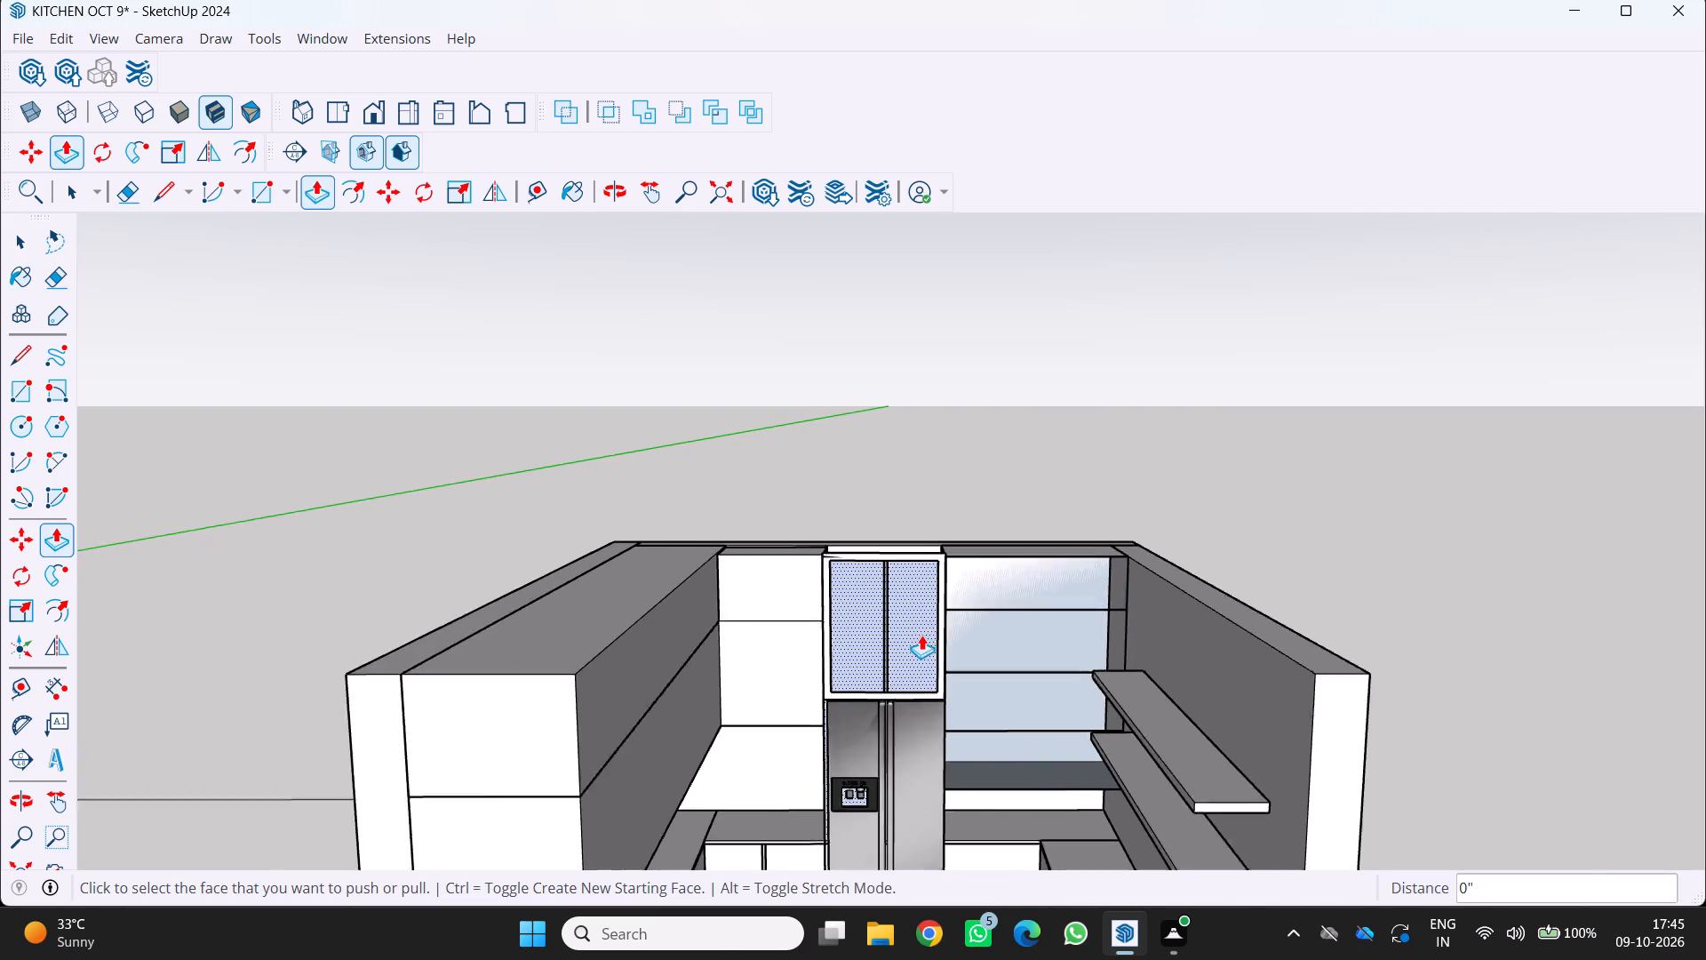
scroll(921, 635, up, 3)
middle_drag(1092, 572, 1048, 744)
middle_drag(1096, 545, 1102, 554)
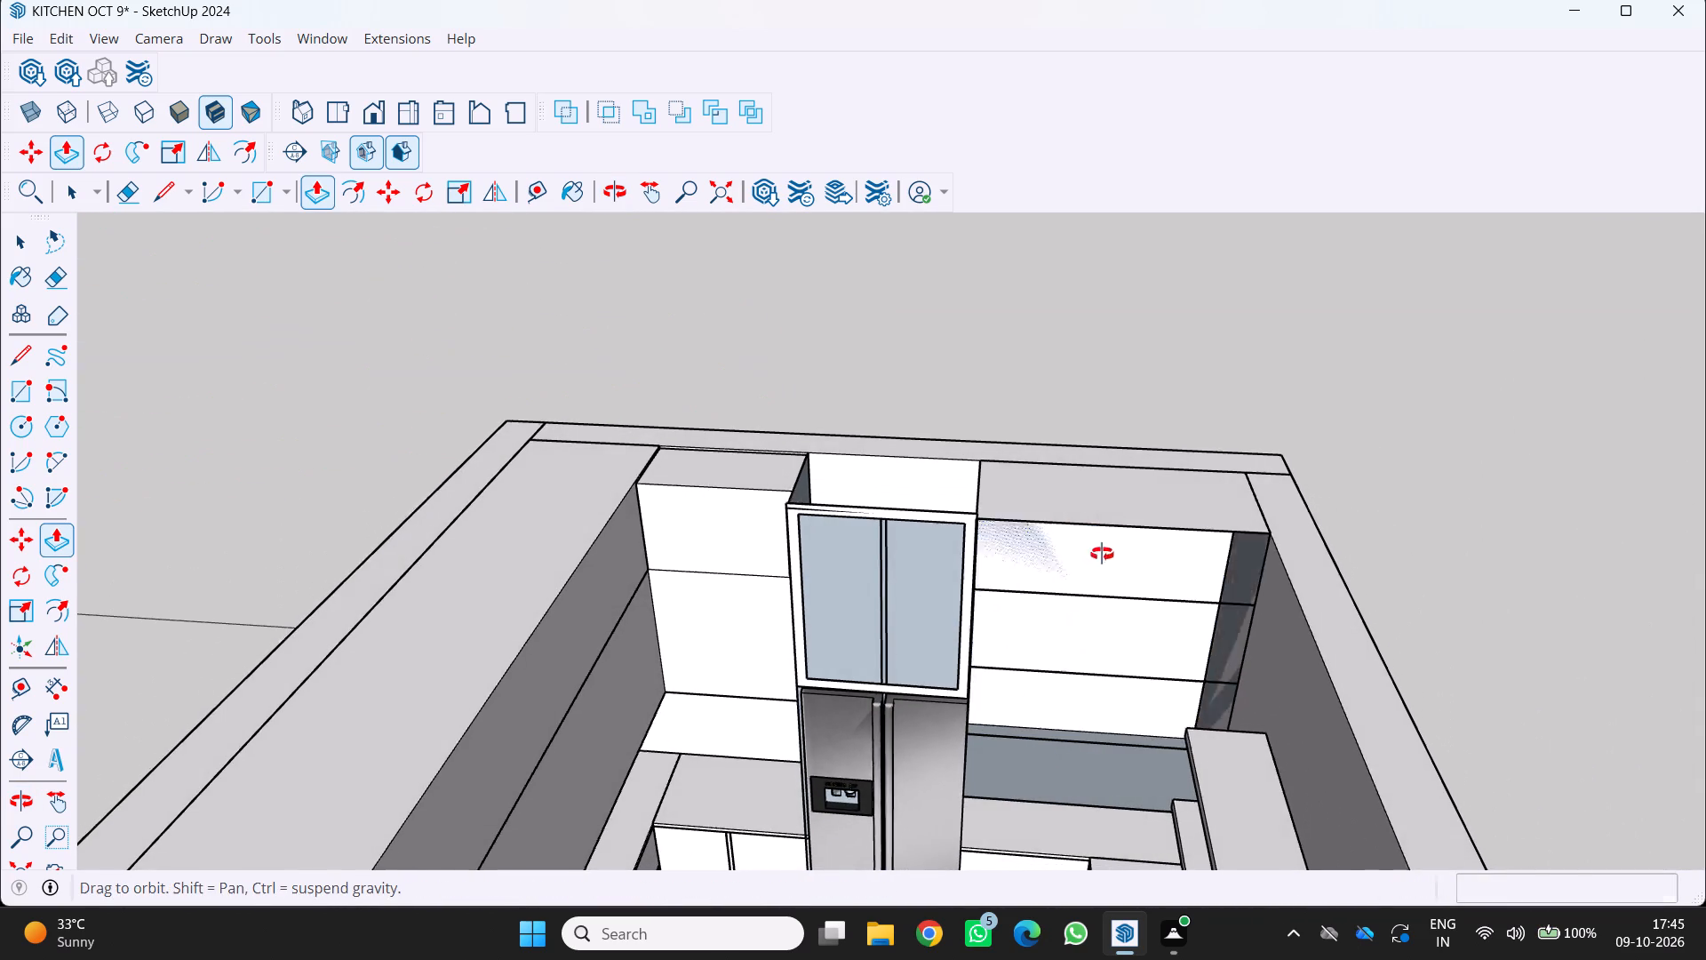
middle_drag(1102, 554, 1104, 565)
middle_drag(1104, 568, 1095, 691)
scroll(1094, 692, down, 4)
middle_drag(1087, 689, 1210, 540)
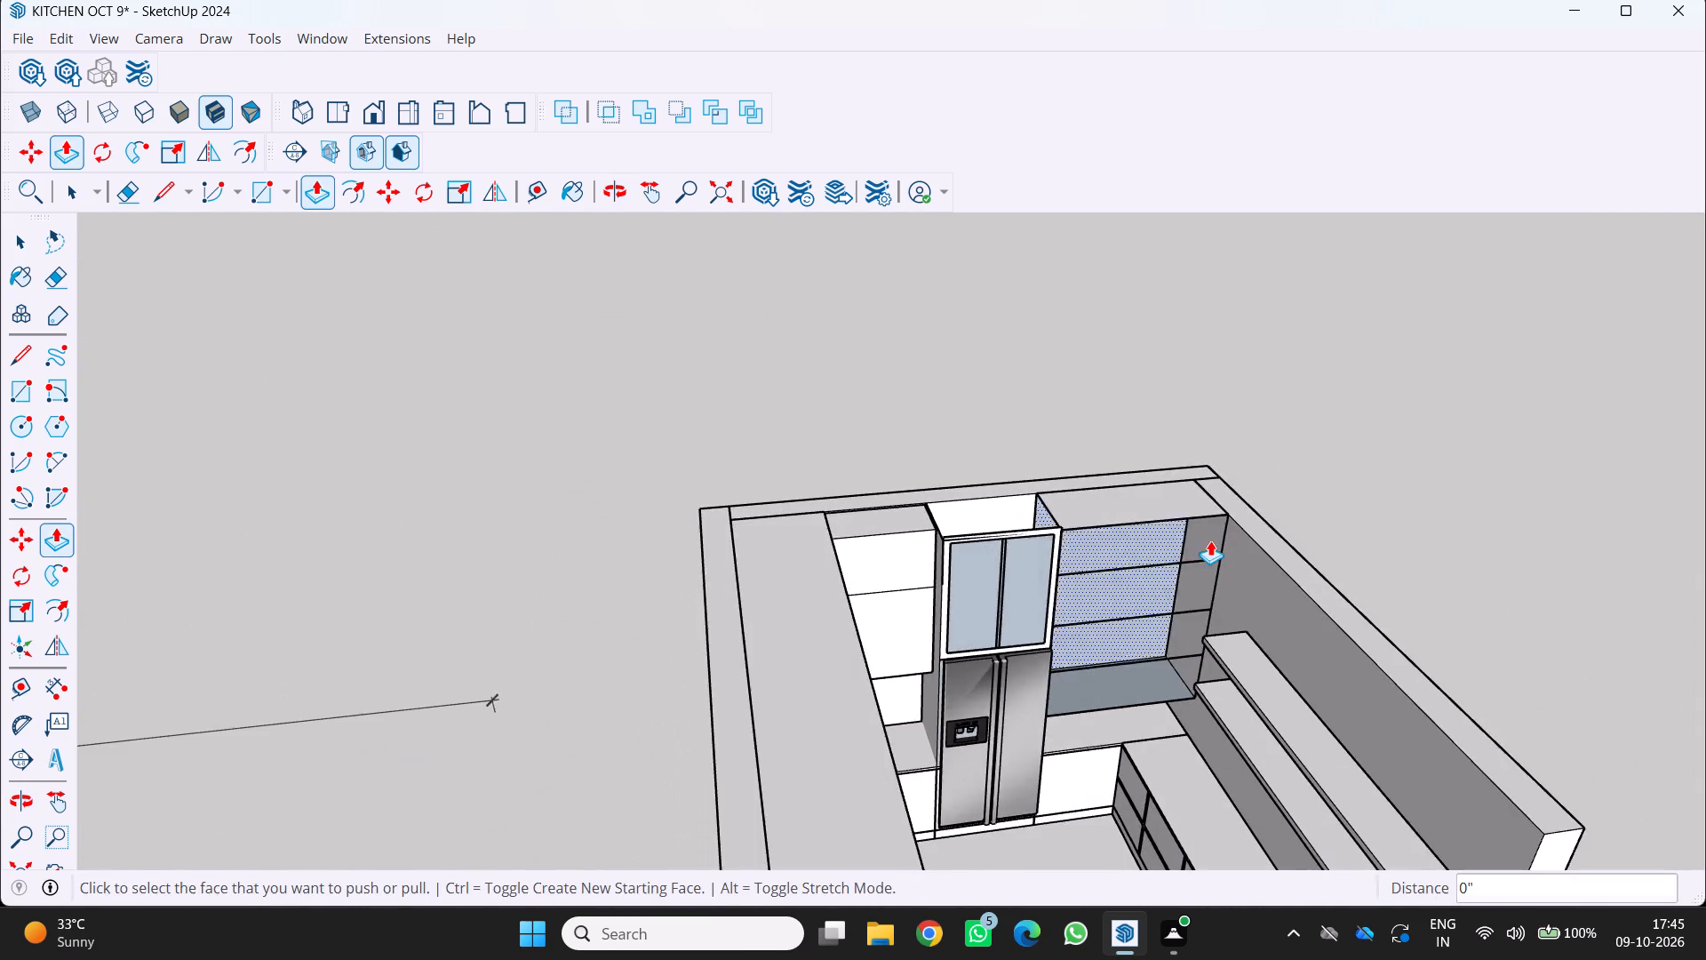
Examine the whole kitchen model from the front, from outside its walls and from above.
scroll(1110, 626, down, 3)
middle_drag(1001, 587, 978, 562)
middle_click(977, 561)
middle_drag(969, 550, 925, 489)
scroll(946, 643, down, 4)
middle_click(940, 680)
middle_click(943, 682)
middle_click(945, 682)
middle_click(948, 684)
middle_drag(949, 683, 953, 683)
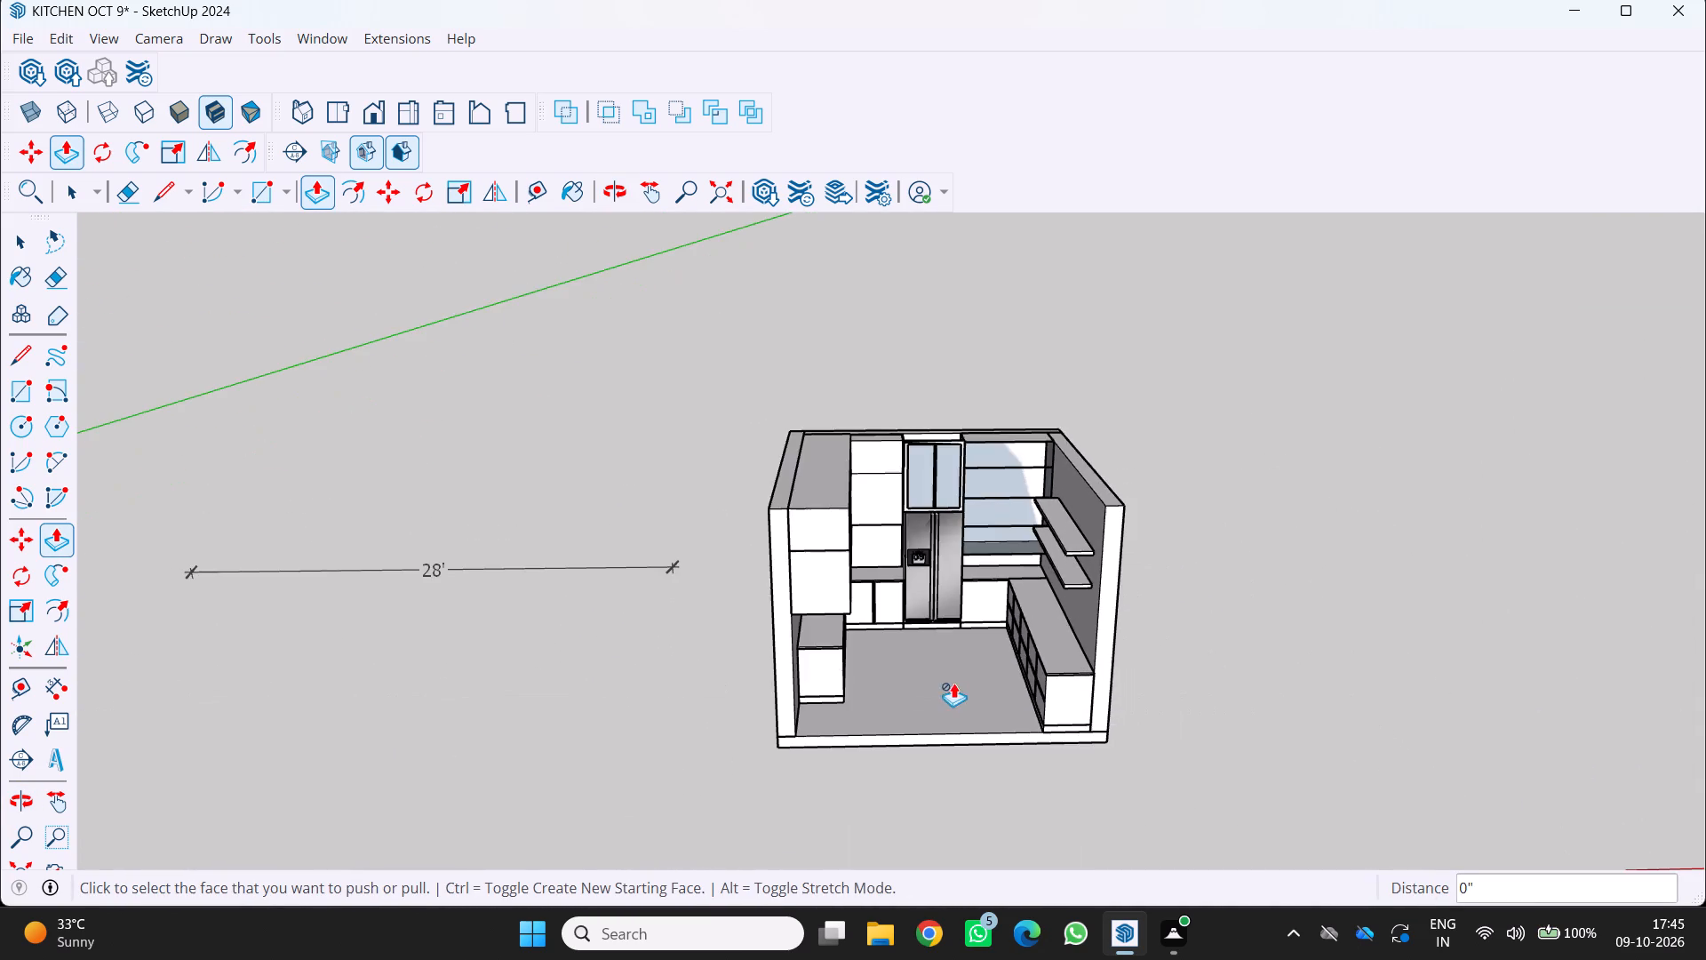
middle_drag(953, 683, 1057, 647)
middle_drag(1063, 645, 1101, 628)
middle_click(1101, 627)
middle_drag(833, 608, 688, 595)
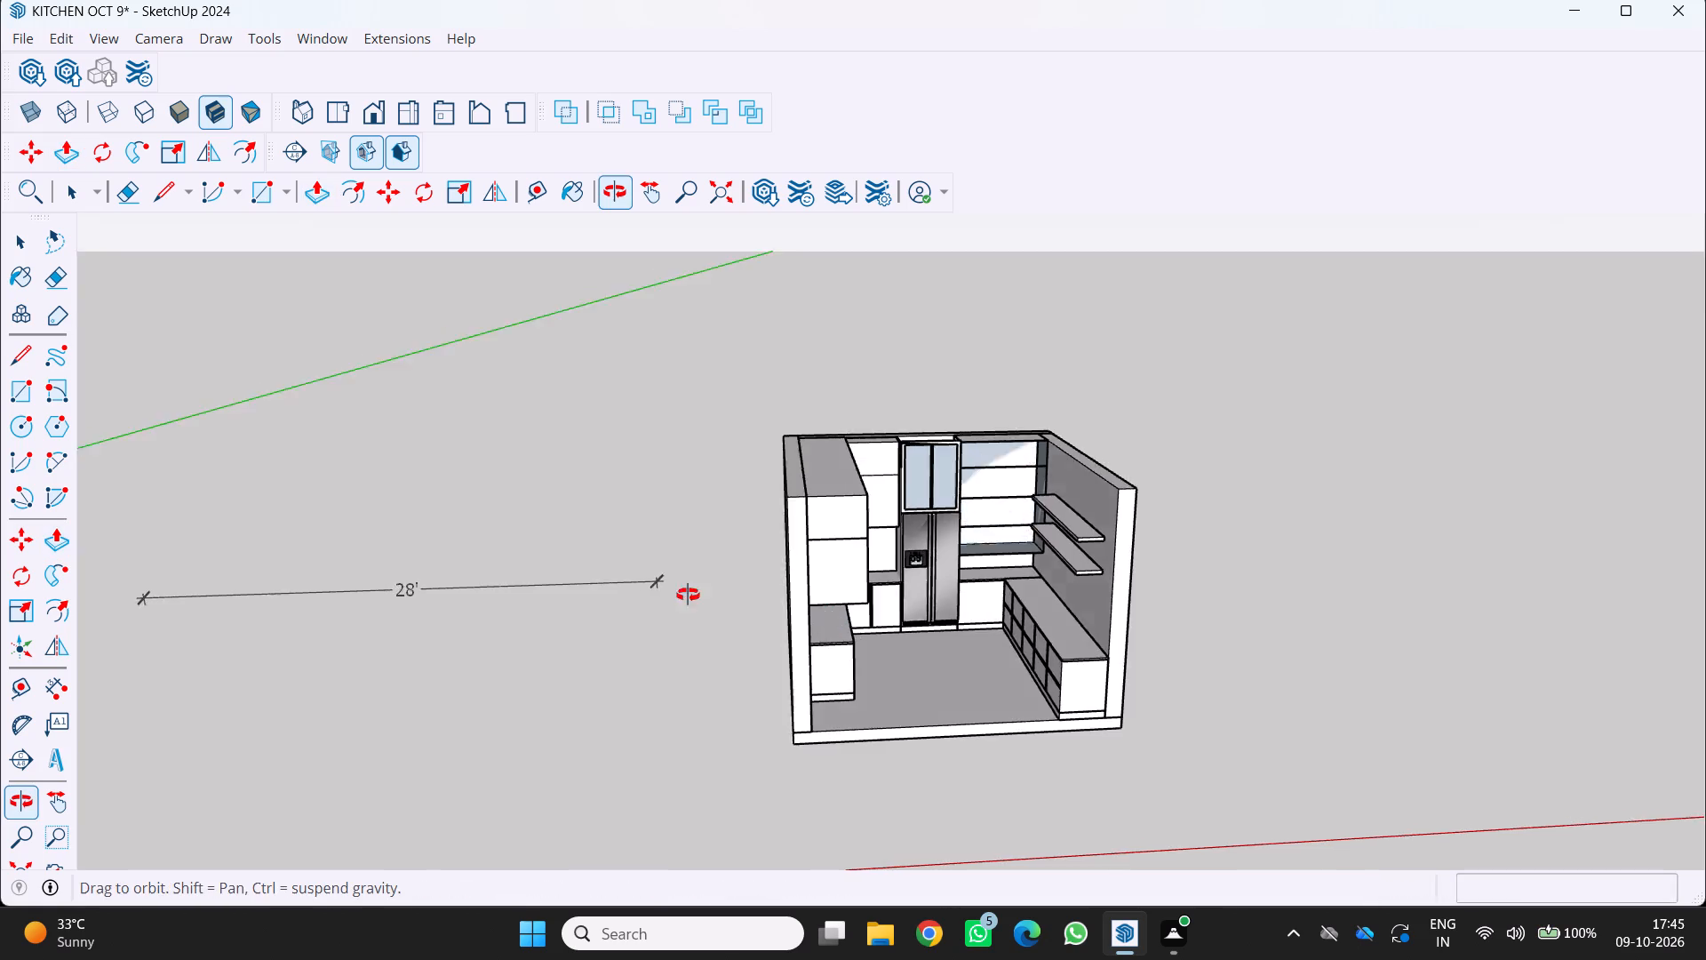
middle_drag(688, 595, 577, 574)
scroll(690, 619, up, 3)
middle_click(690, 619)
middle_drag(624, 548, 507, 514)
middle_click(506, 515)
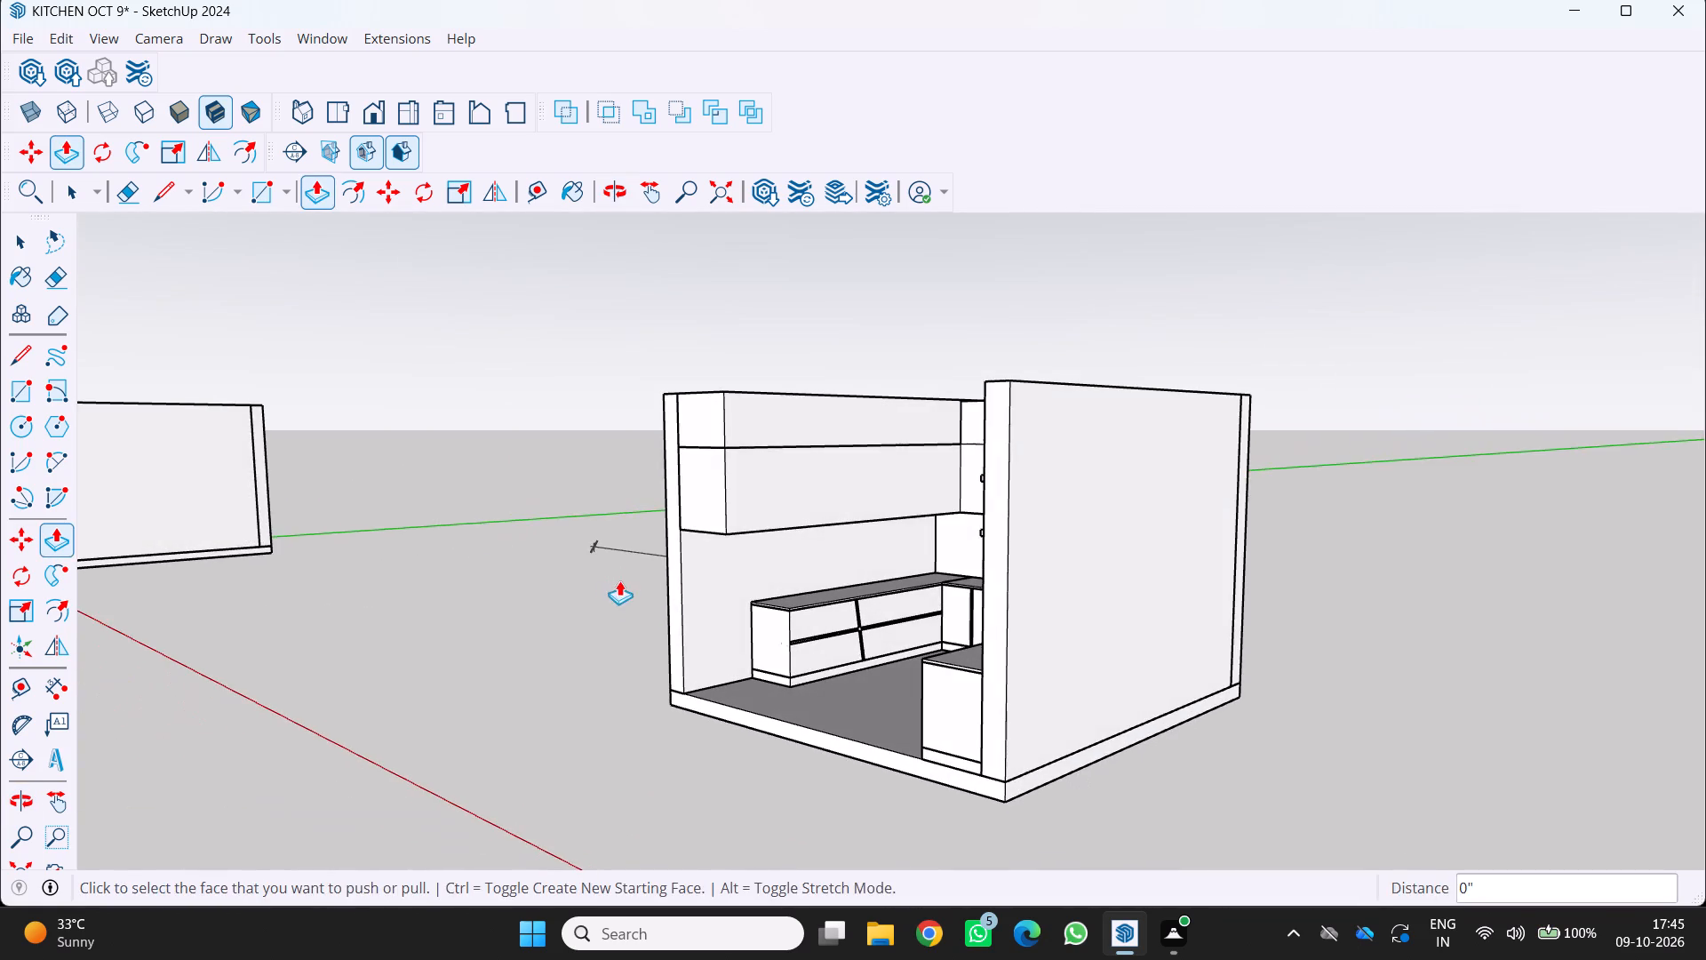
middle_drag(619, 581, 441, 533)
scroll(470, 548, down, 3)
middle_drag(487, 552, 652, 708)
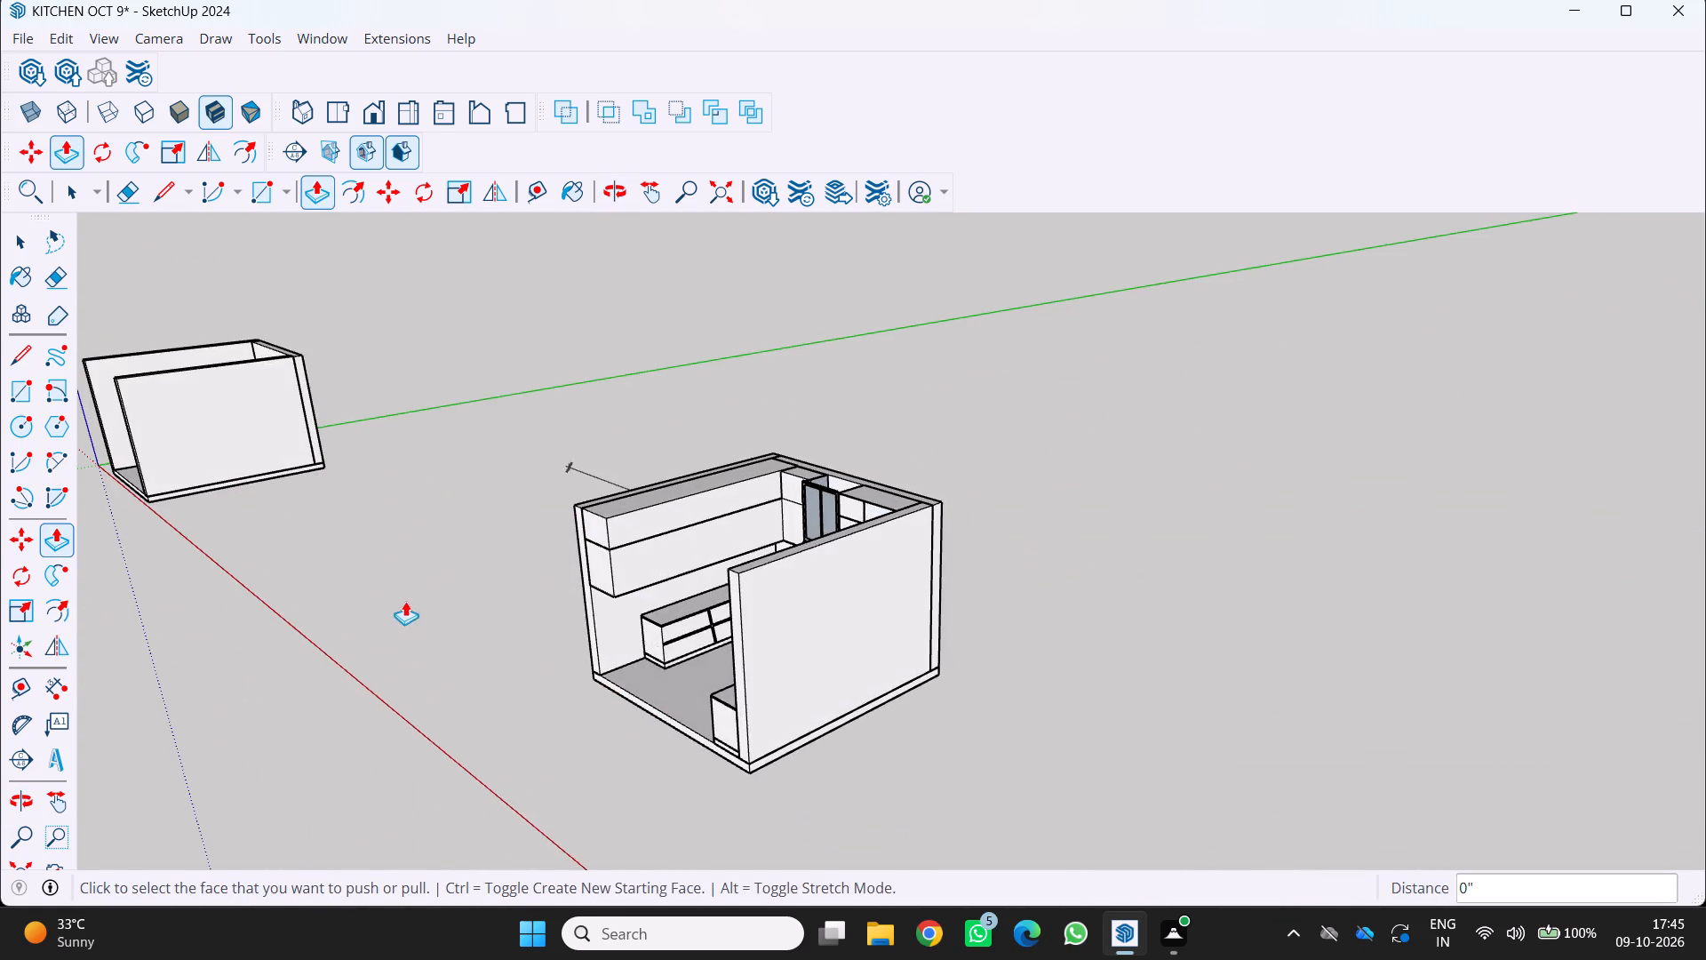
scroll(405, 601, down, 1)
middle_drag(409, 601, 769, 566)
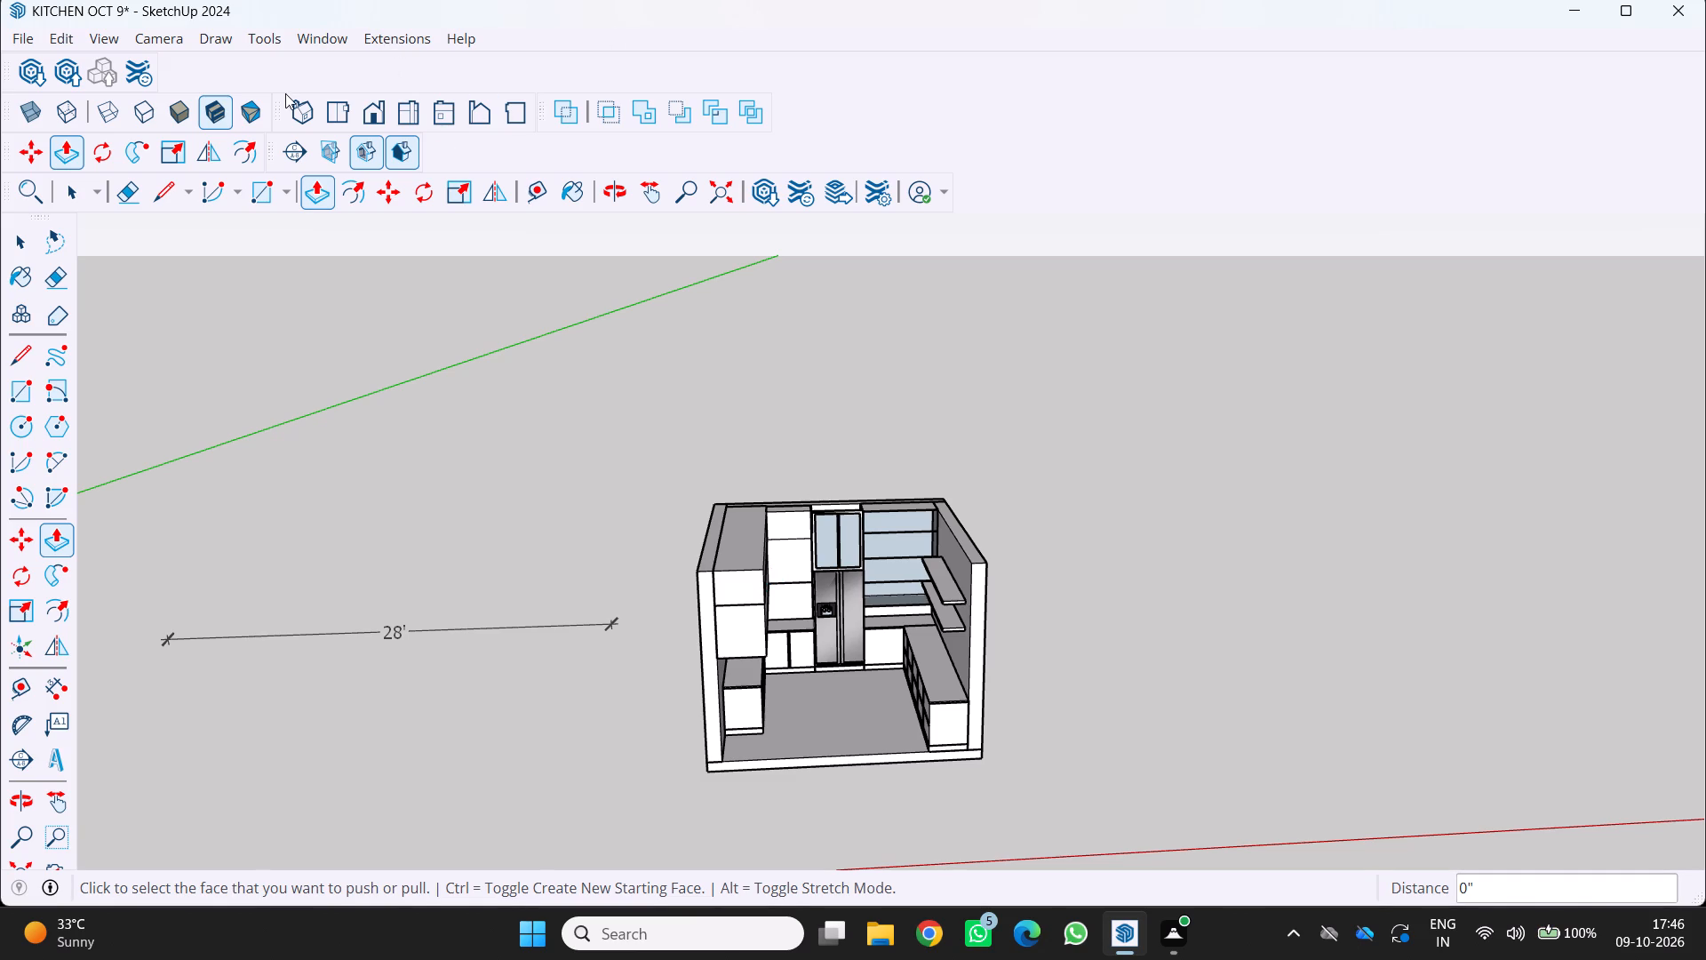
Download the 78 KB French-door Fridge model from 3D Warehouse and place it outside the kitchen, beside the wall with the overhead cabinets.
click(312, 42)
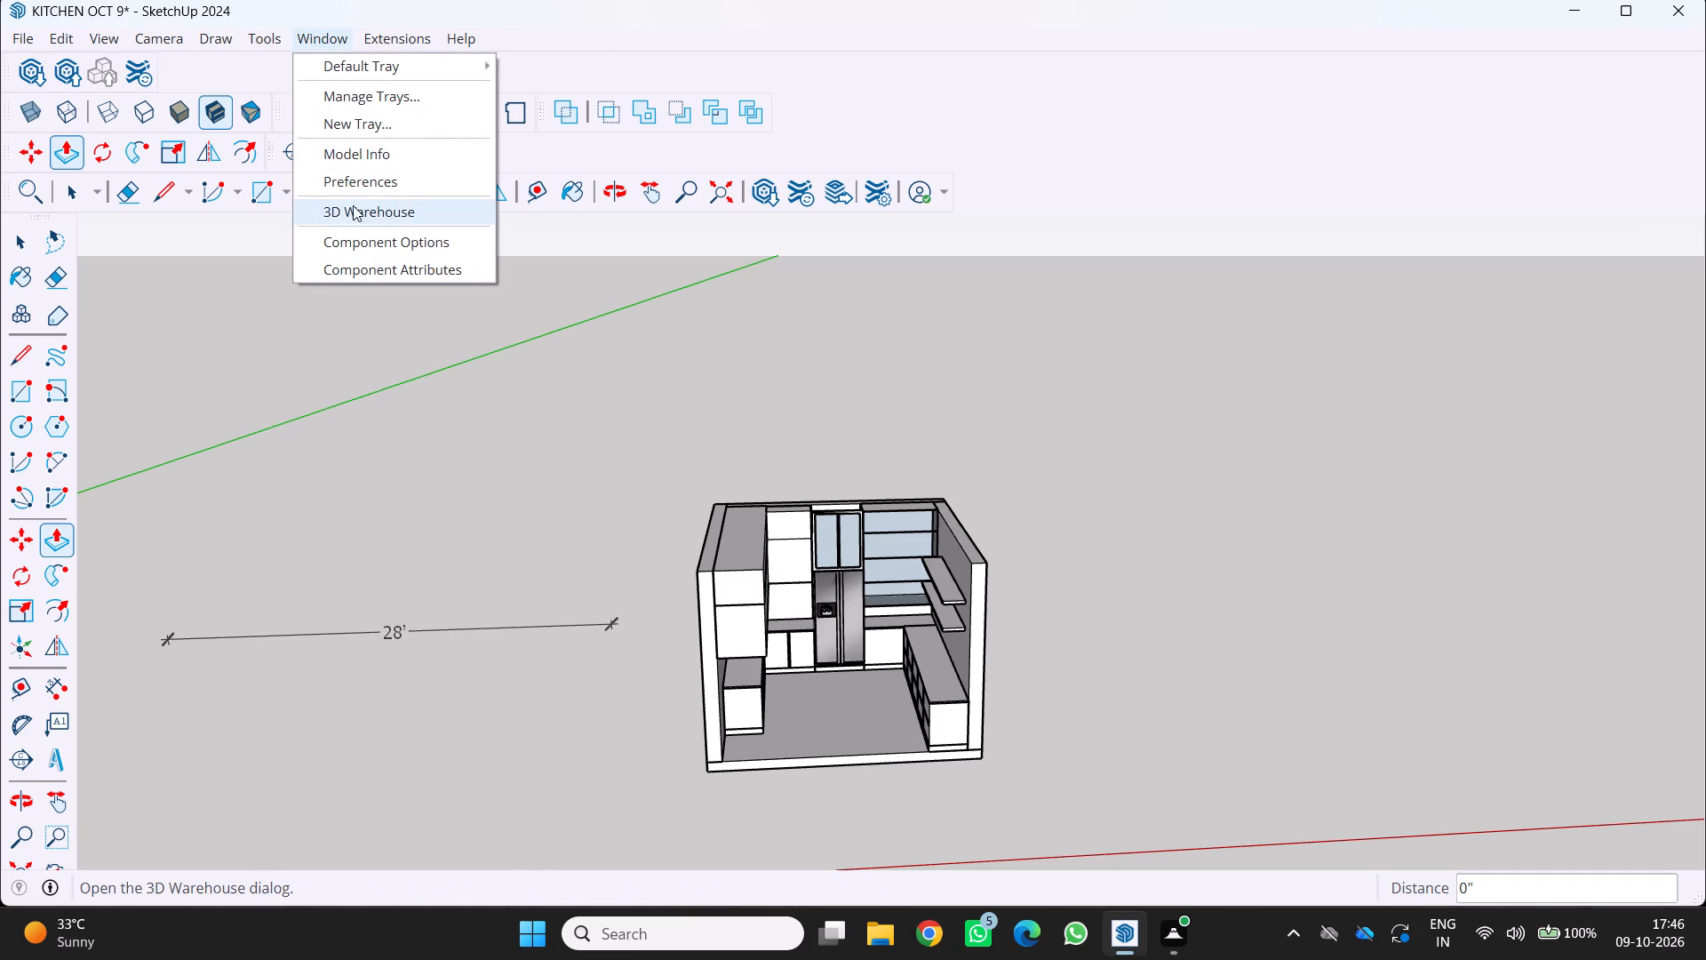
click(354, 204)
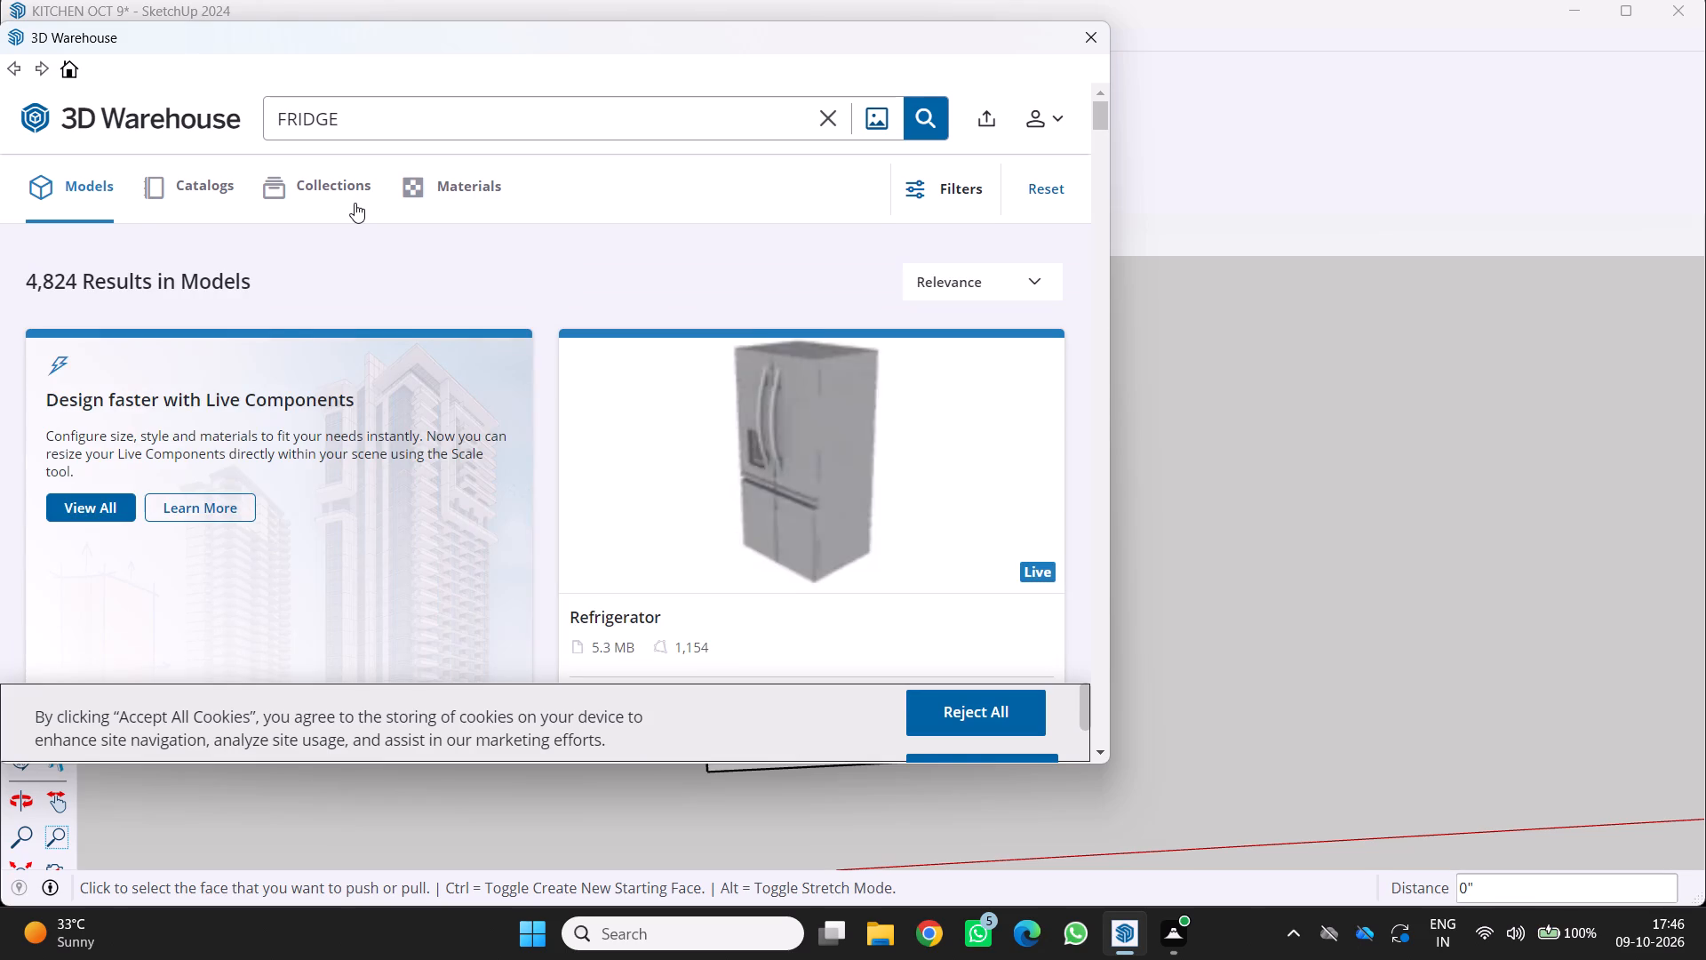
click(571, 125)
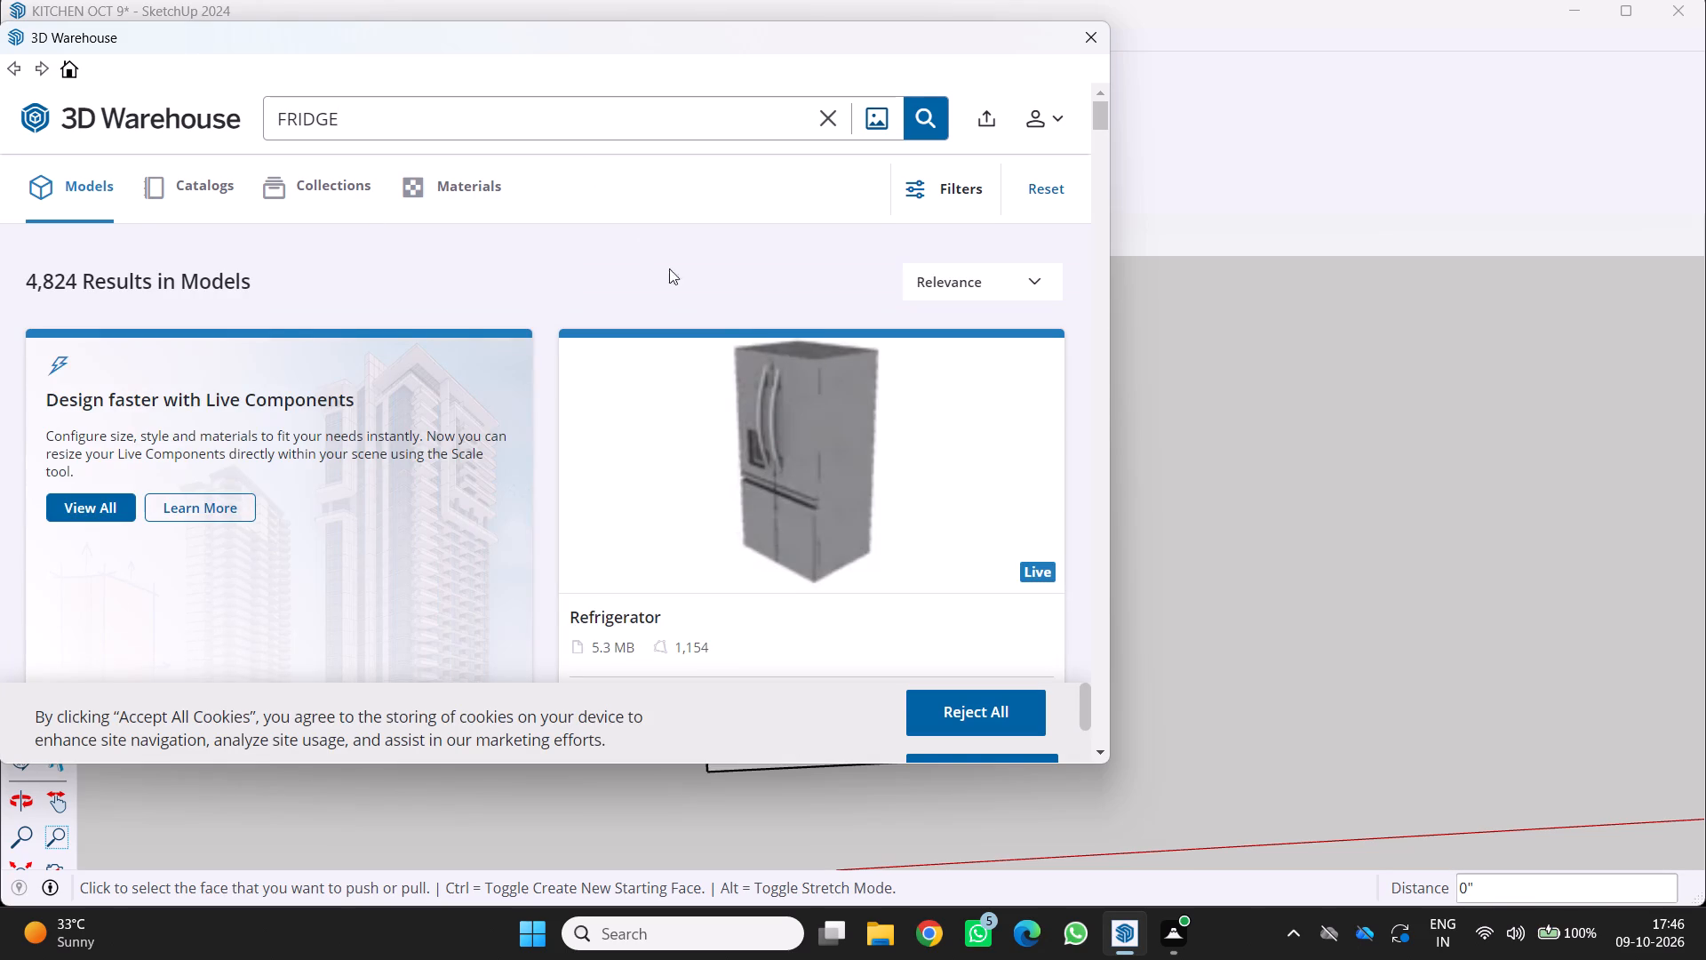
scroll(737, 538, down, 9)
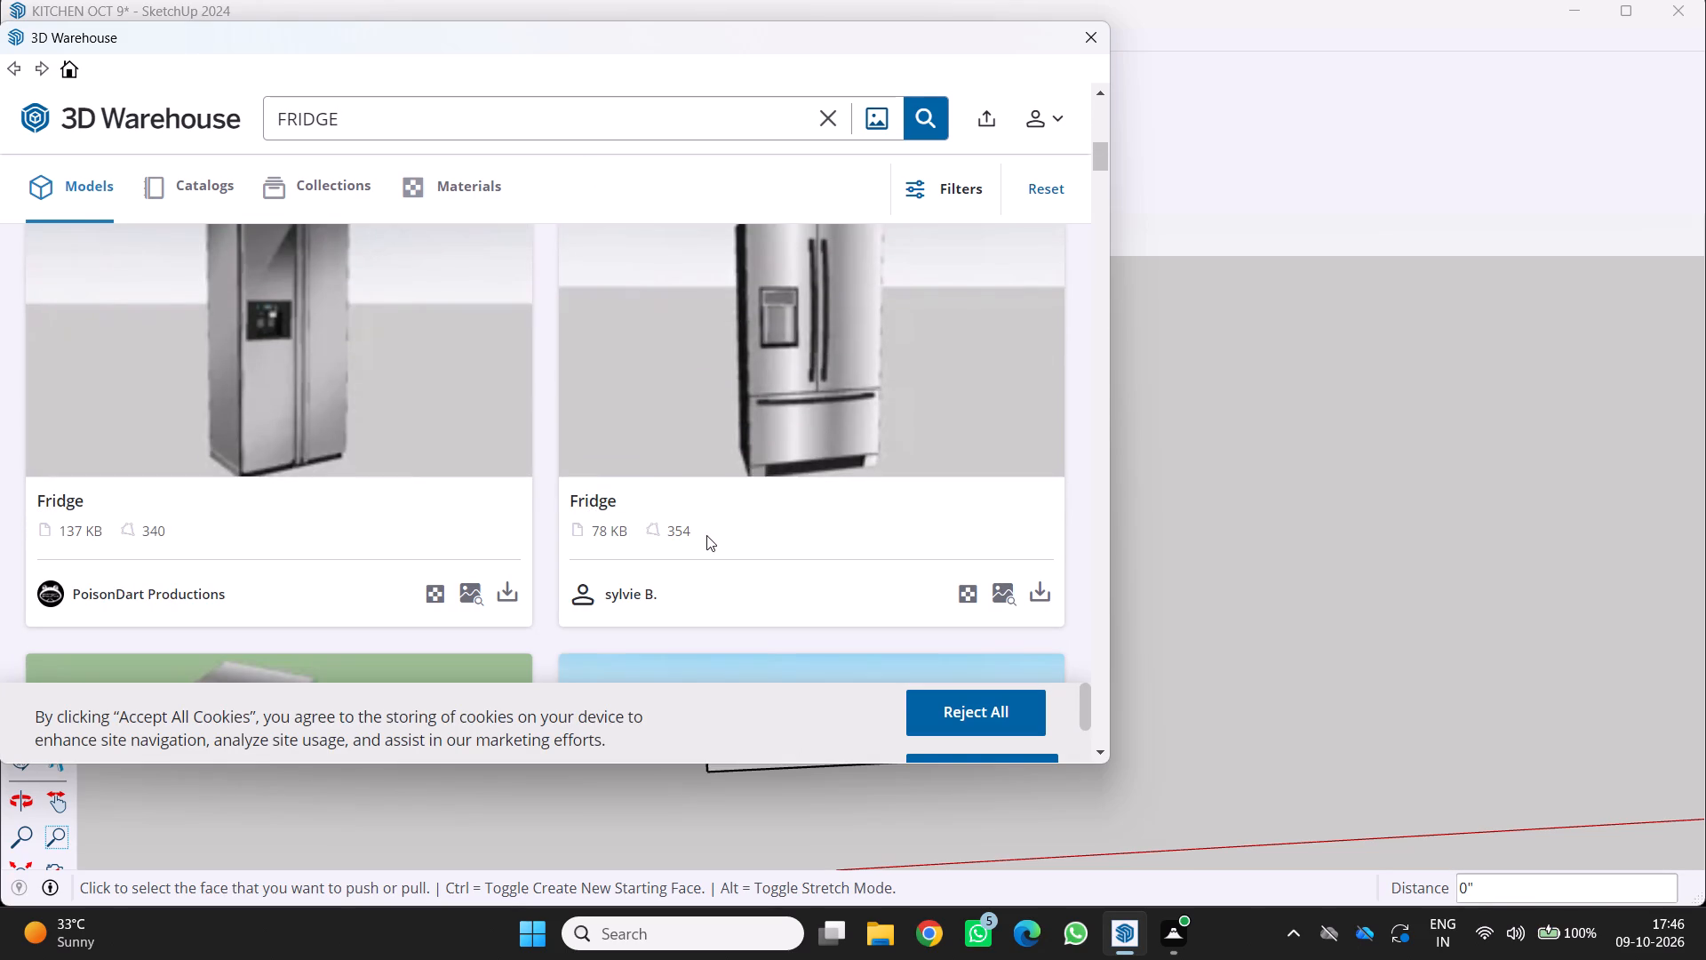
click(1040, 599)
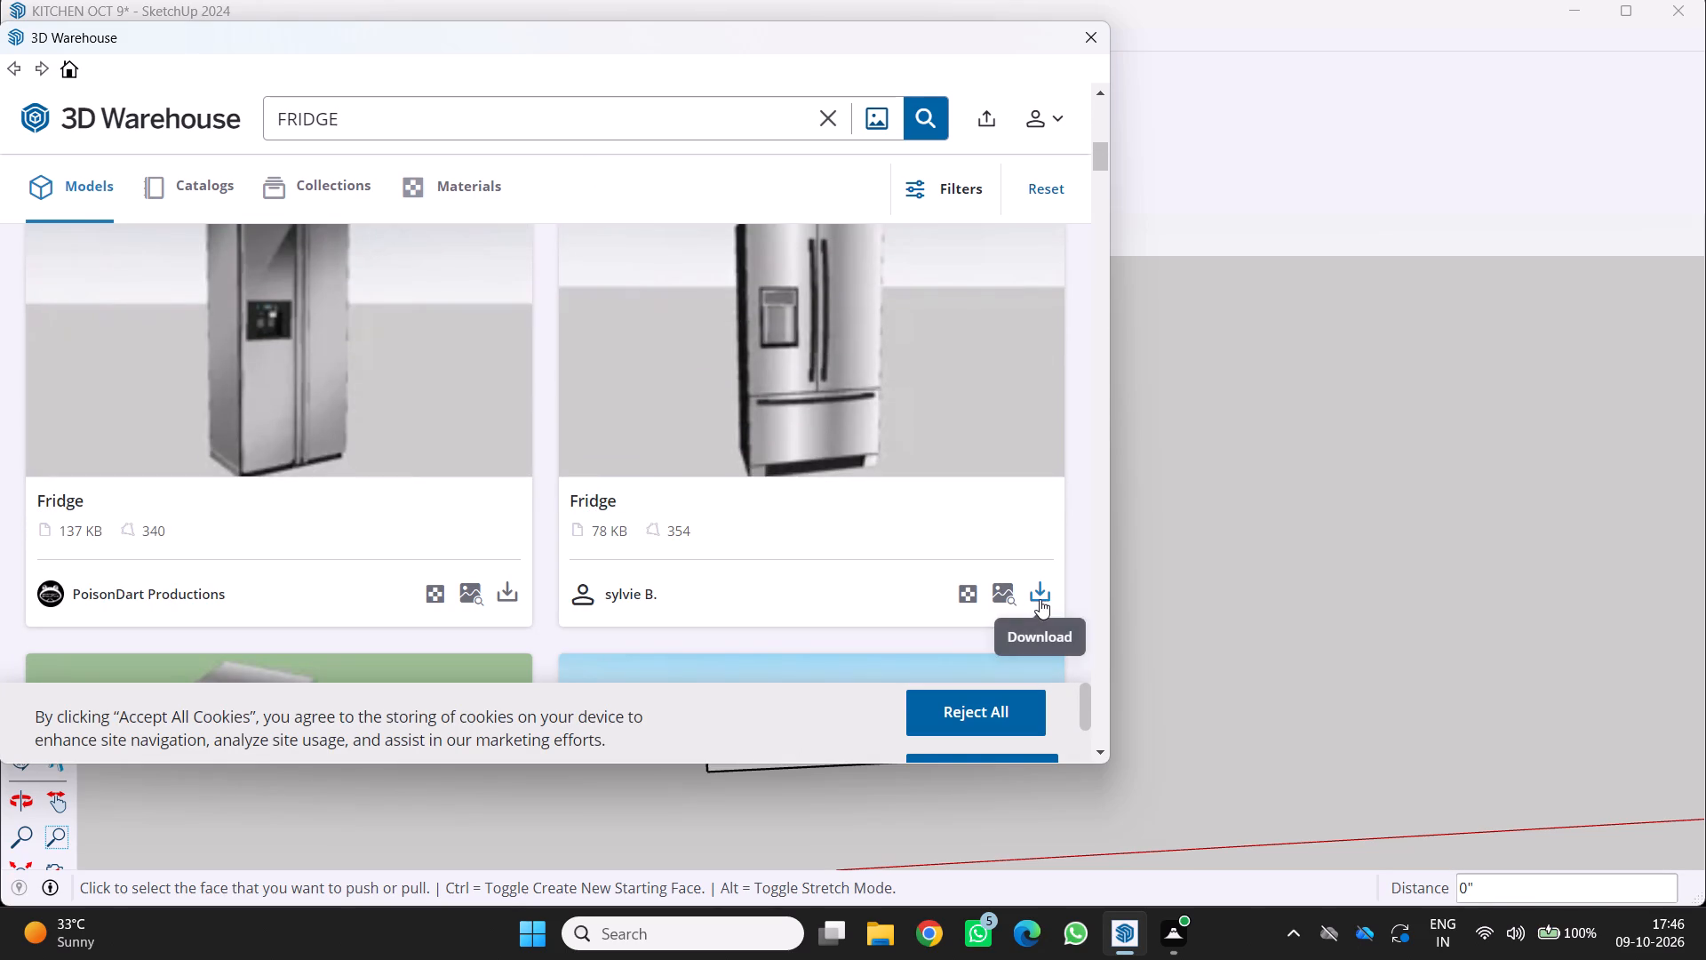
click(474, 423)
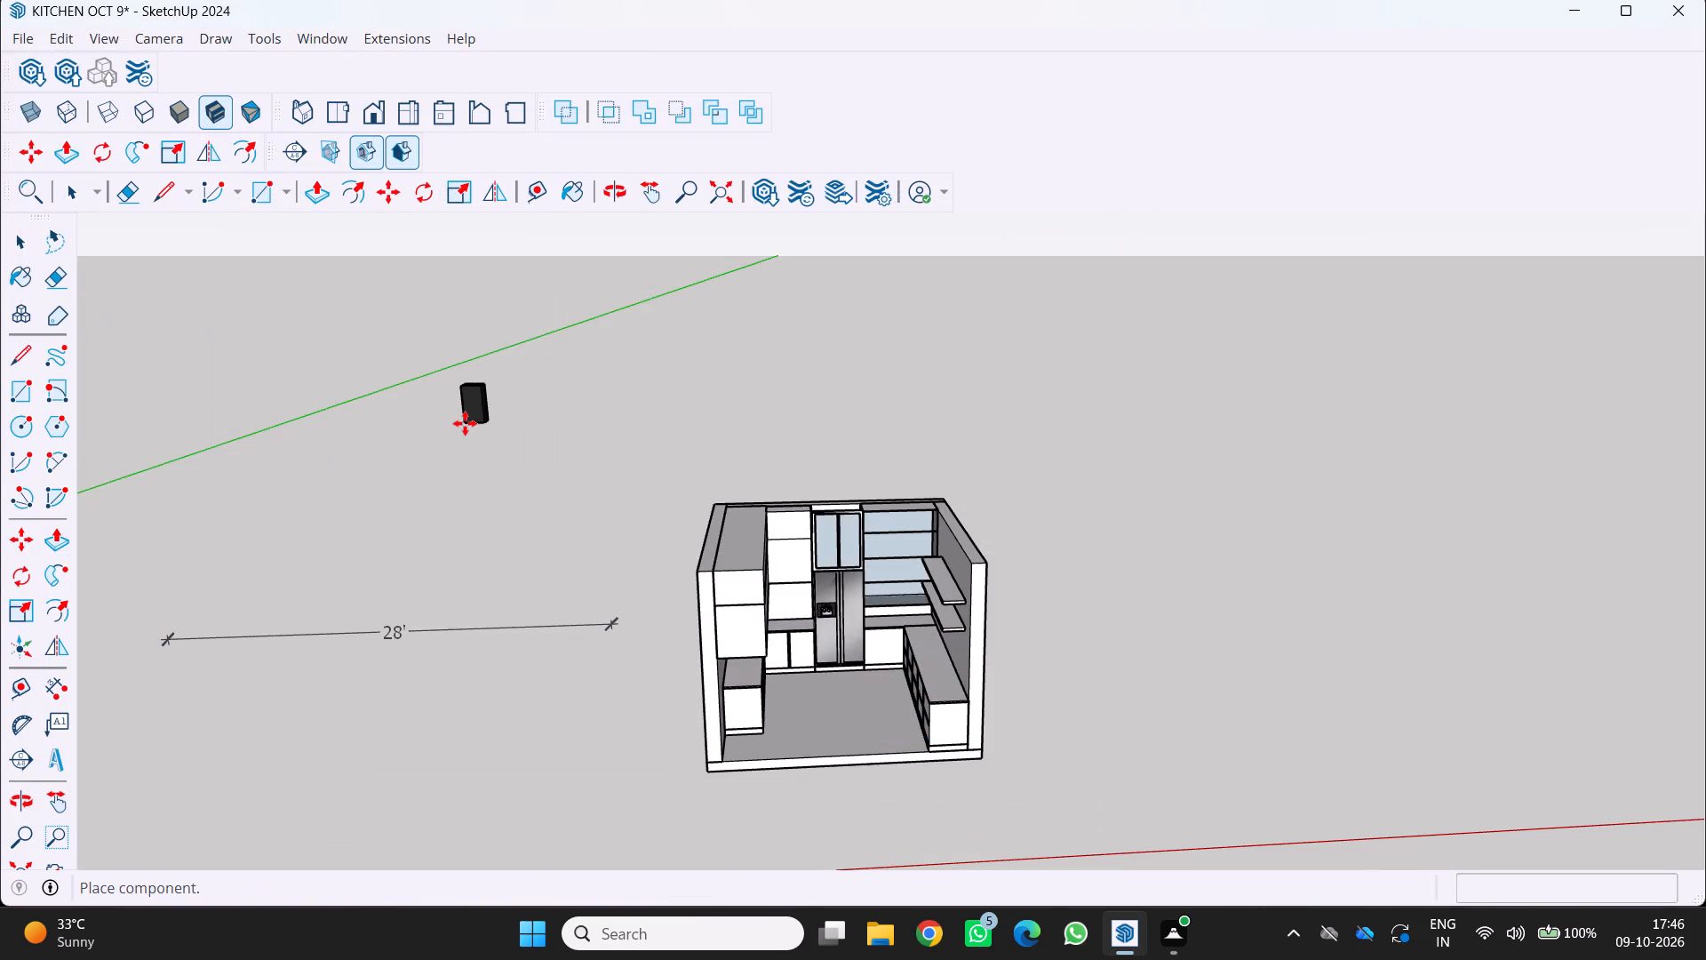
scroll(737, 731, up, 8)
click(310, 746)
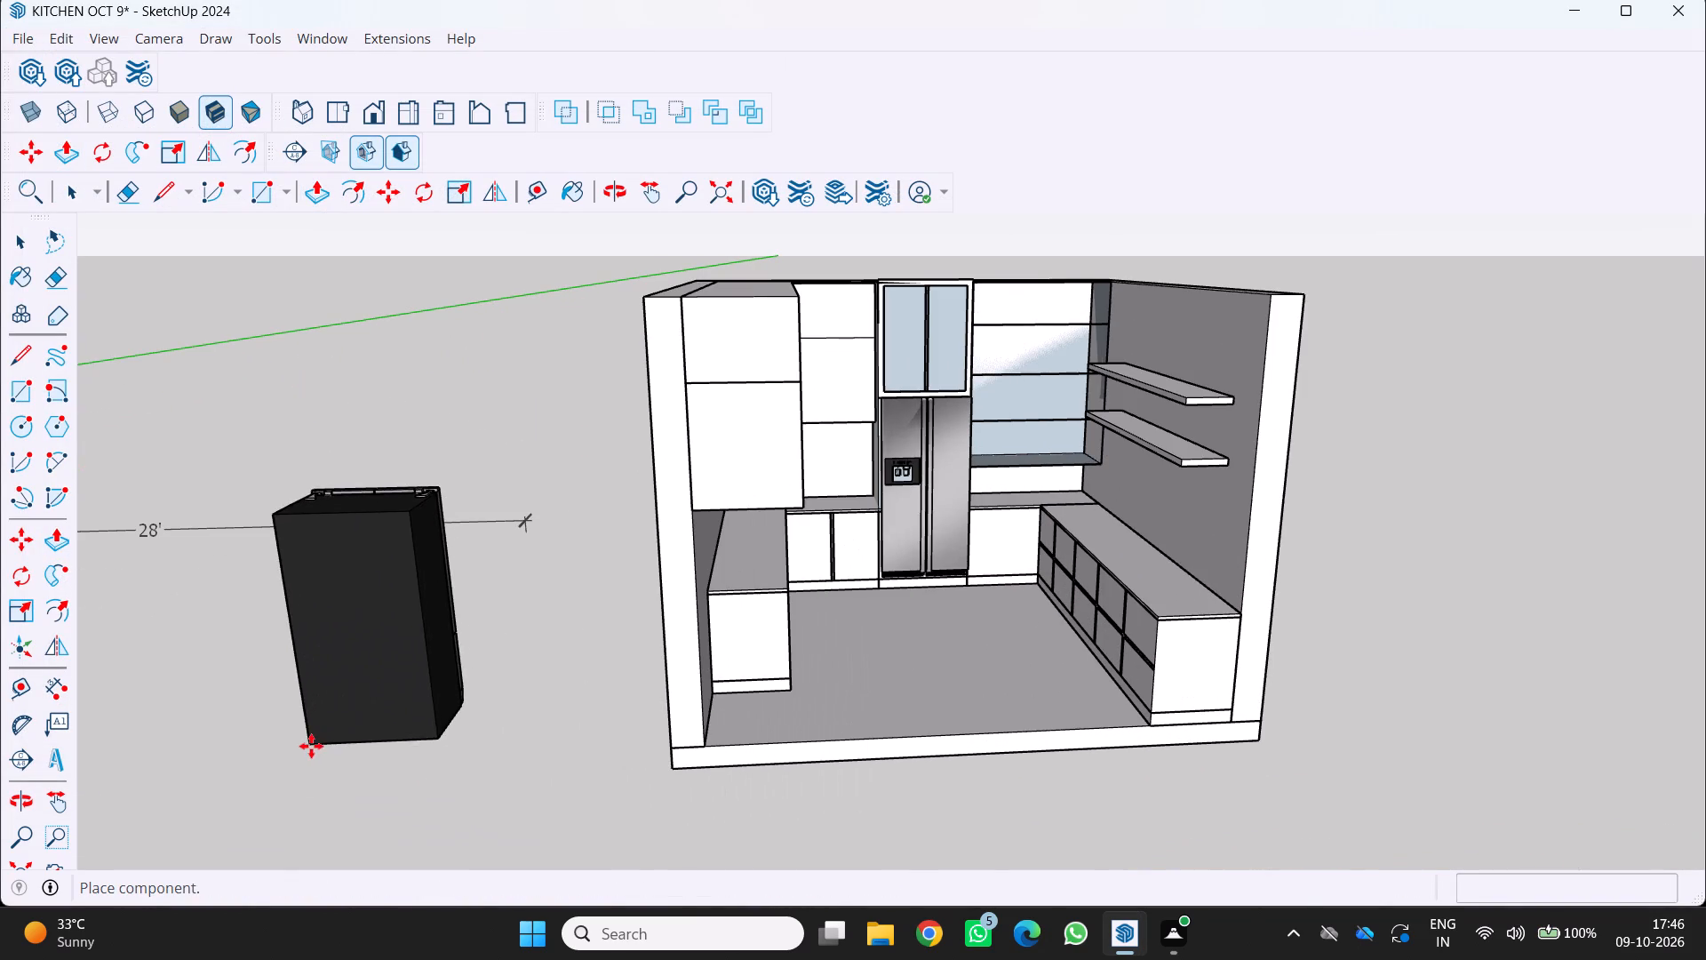
key(space)
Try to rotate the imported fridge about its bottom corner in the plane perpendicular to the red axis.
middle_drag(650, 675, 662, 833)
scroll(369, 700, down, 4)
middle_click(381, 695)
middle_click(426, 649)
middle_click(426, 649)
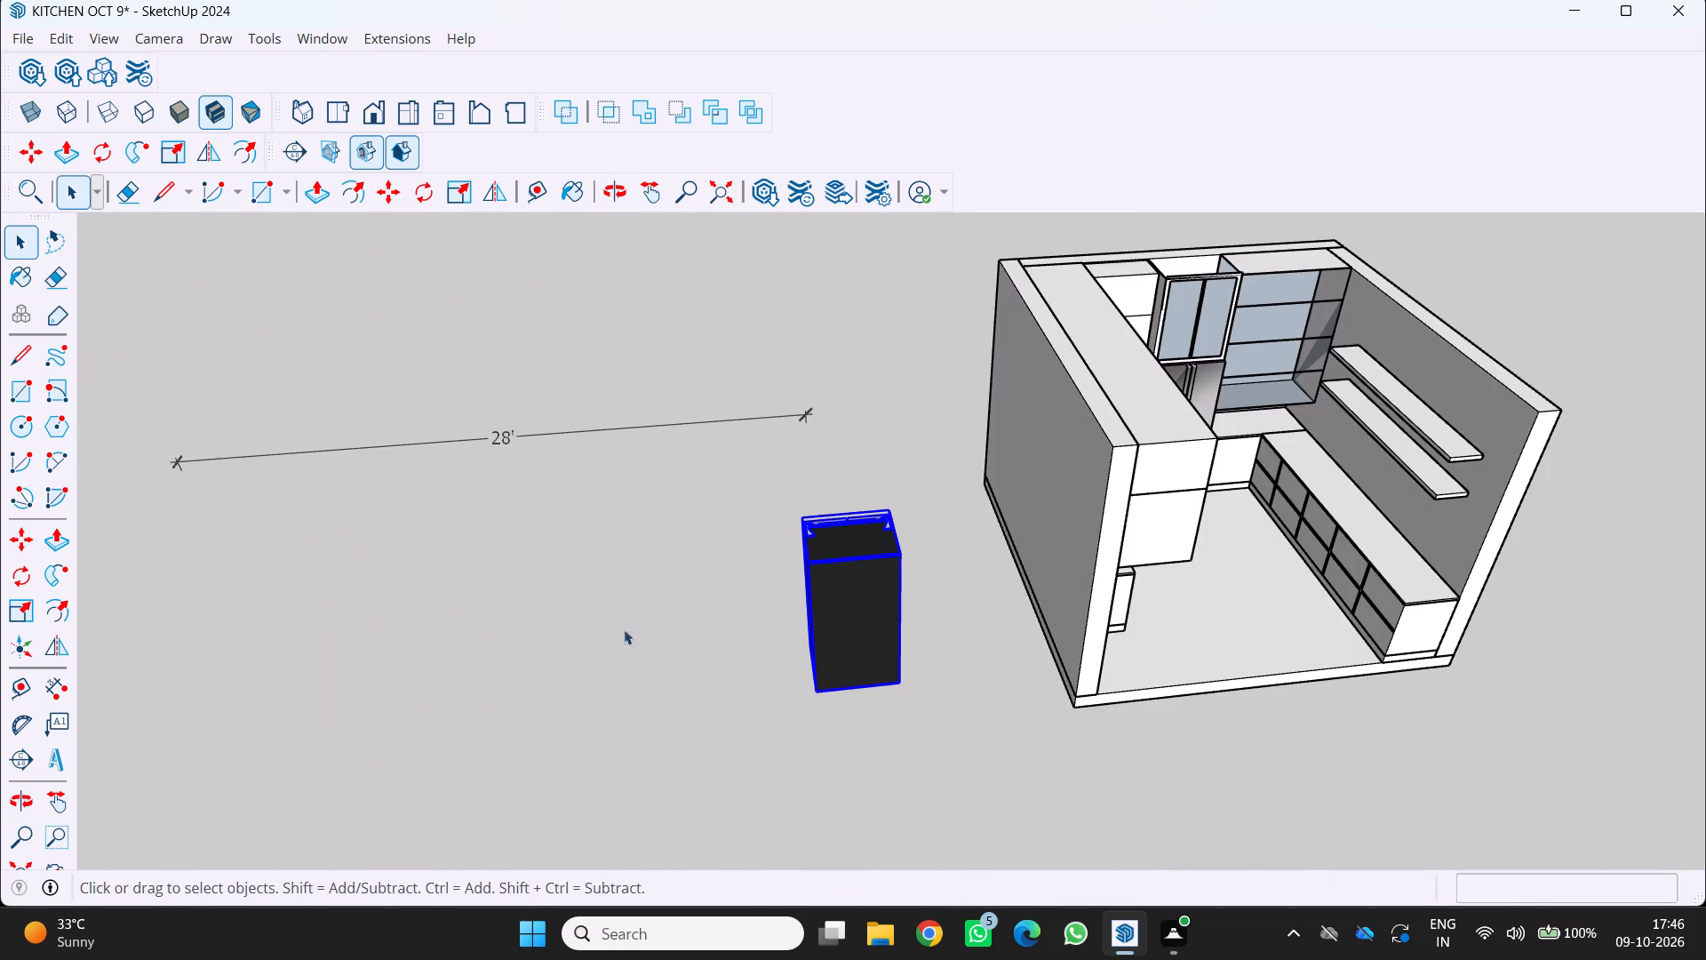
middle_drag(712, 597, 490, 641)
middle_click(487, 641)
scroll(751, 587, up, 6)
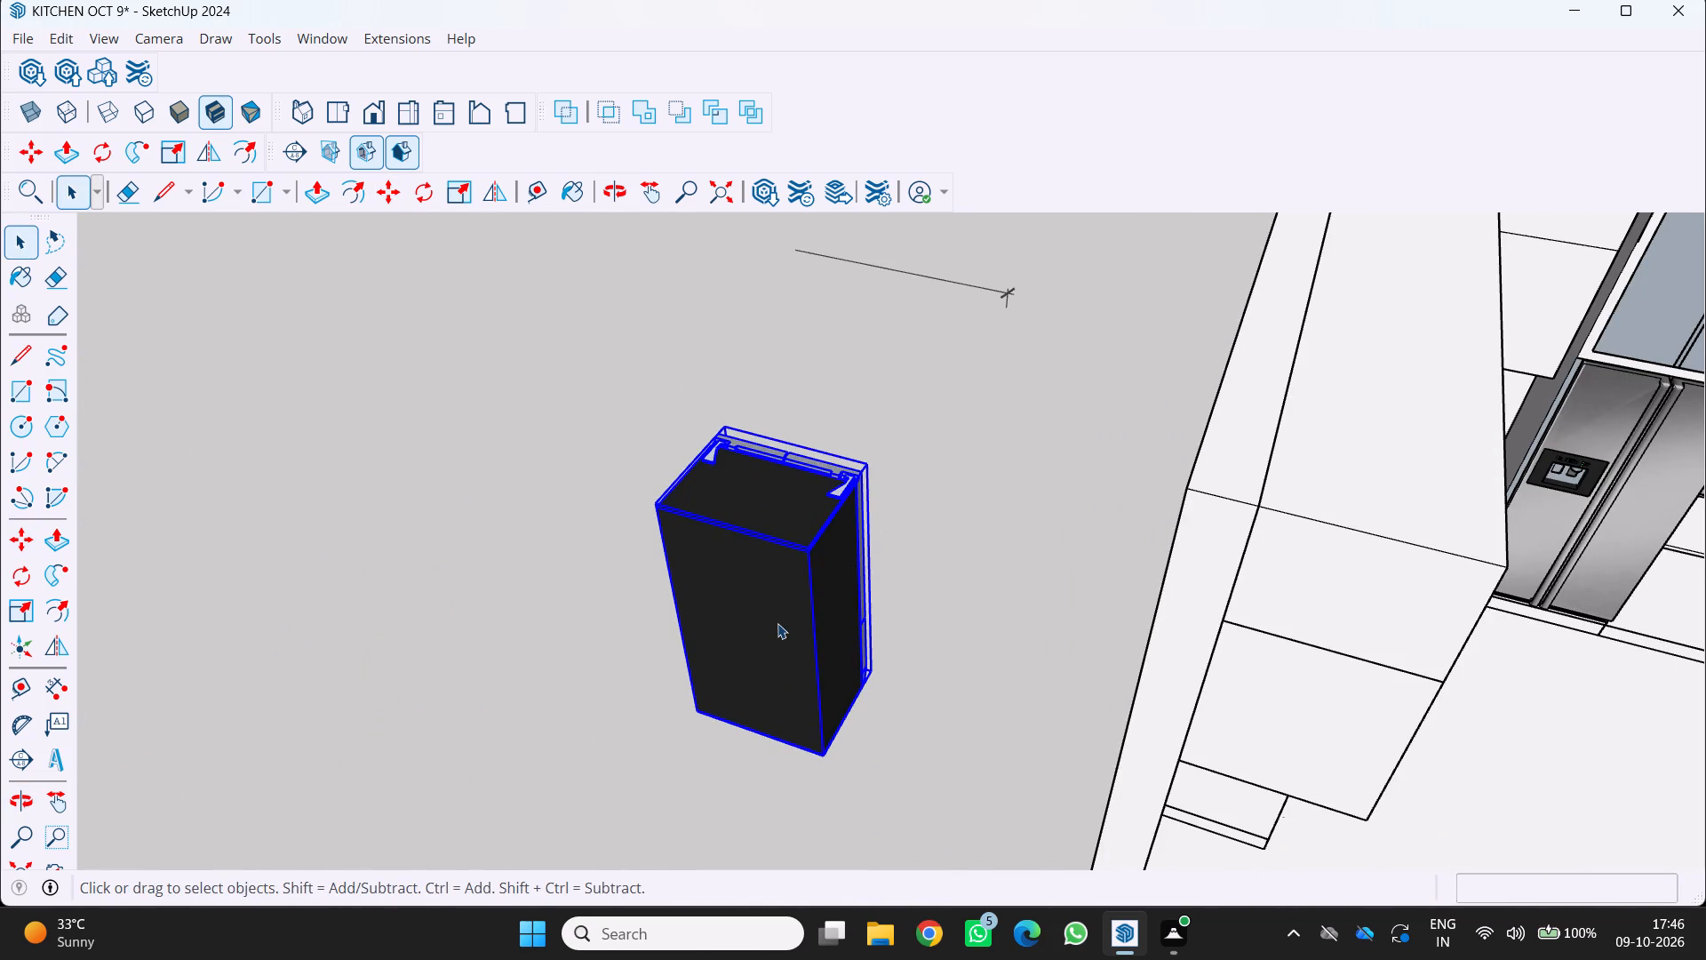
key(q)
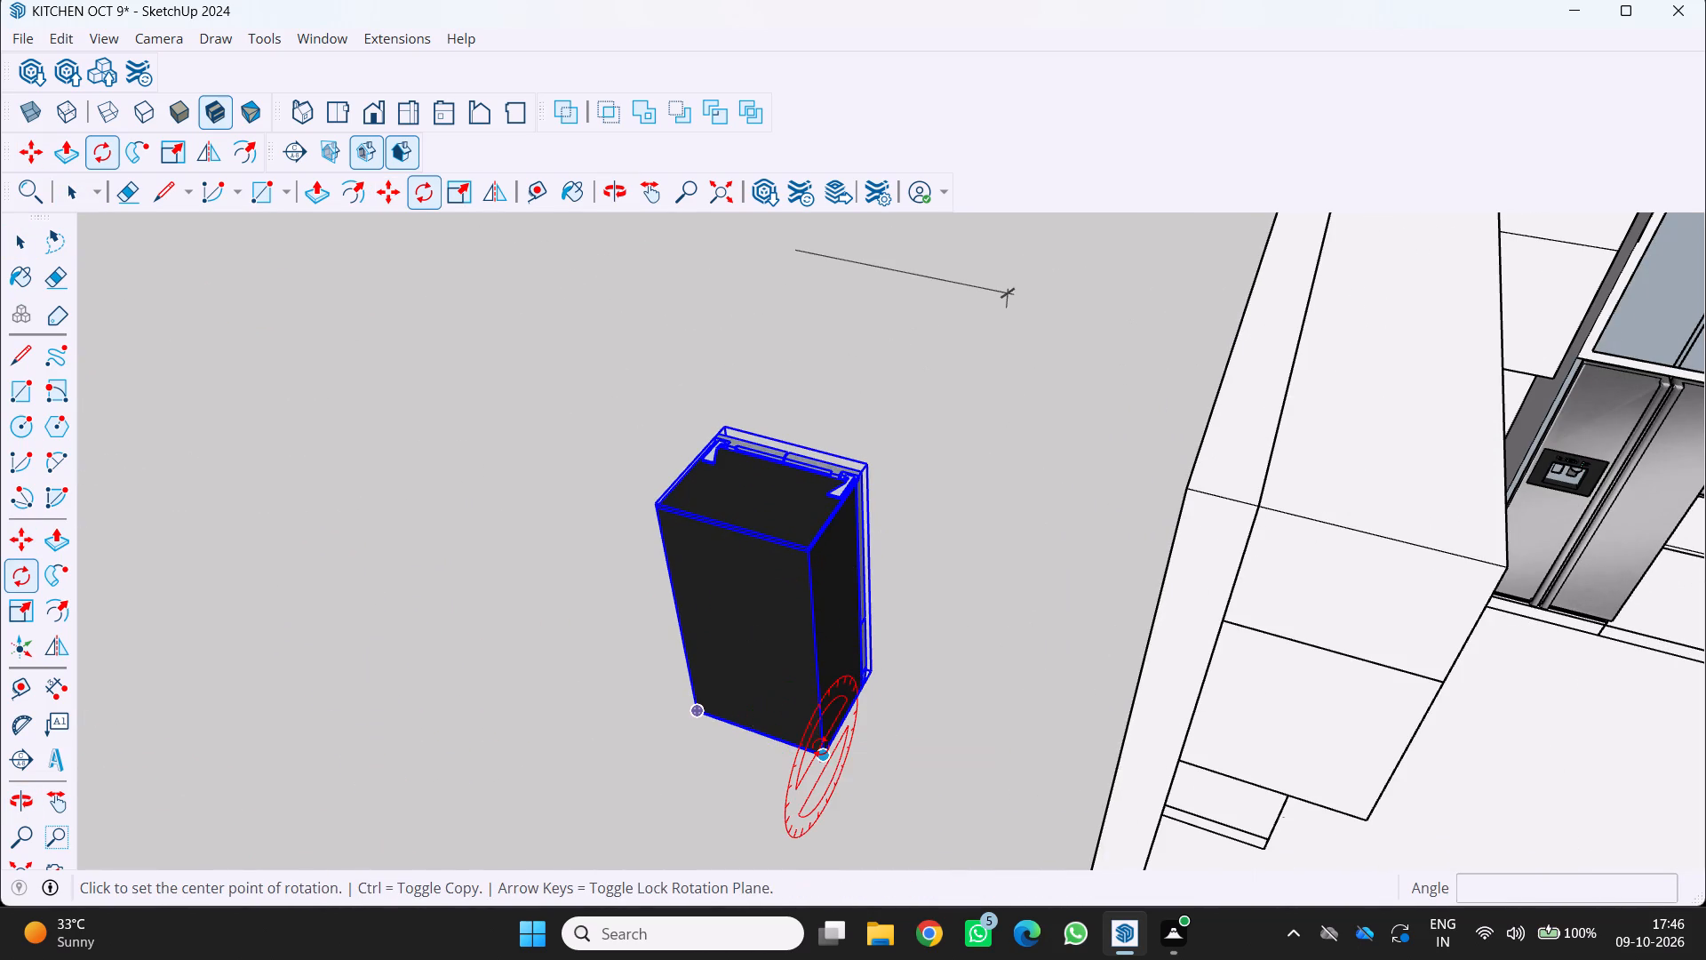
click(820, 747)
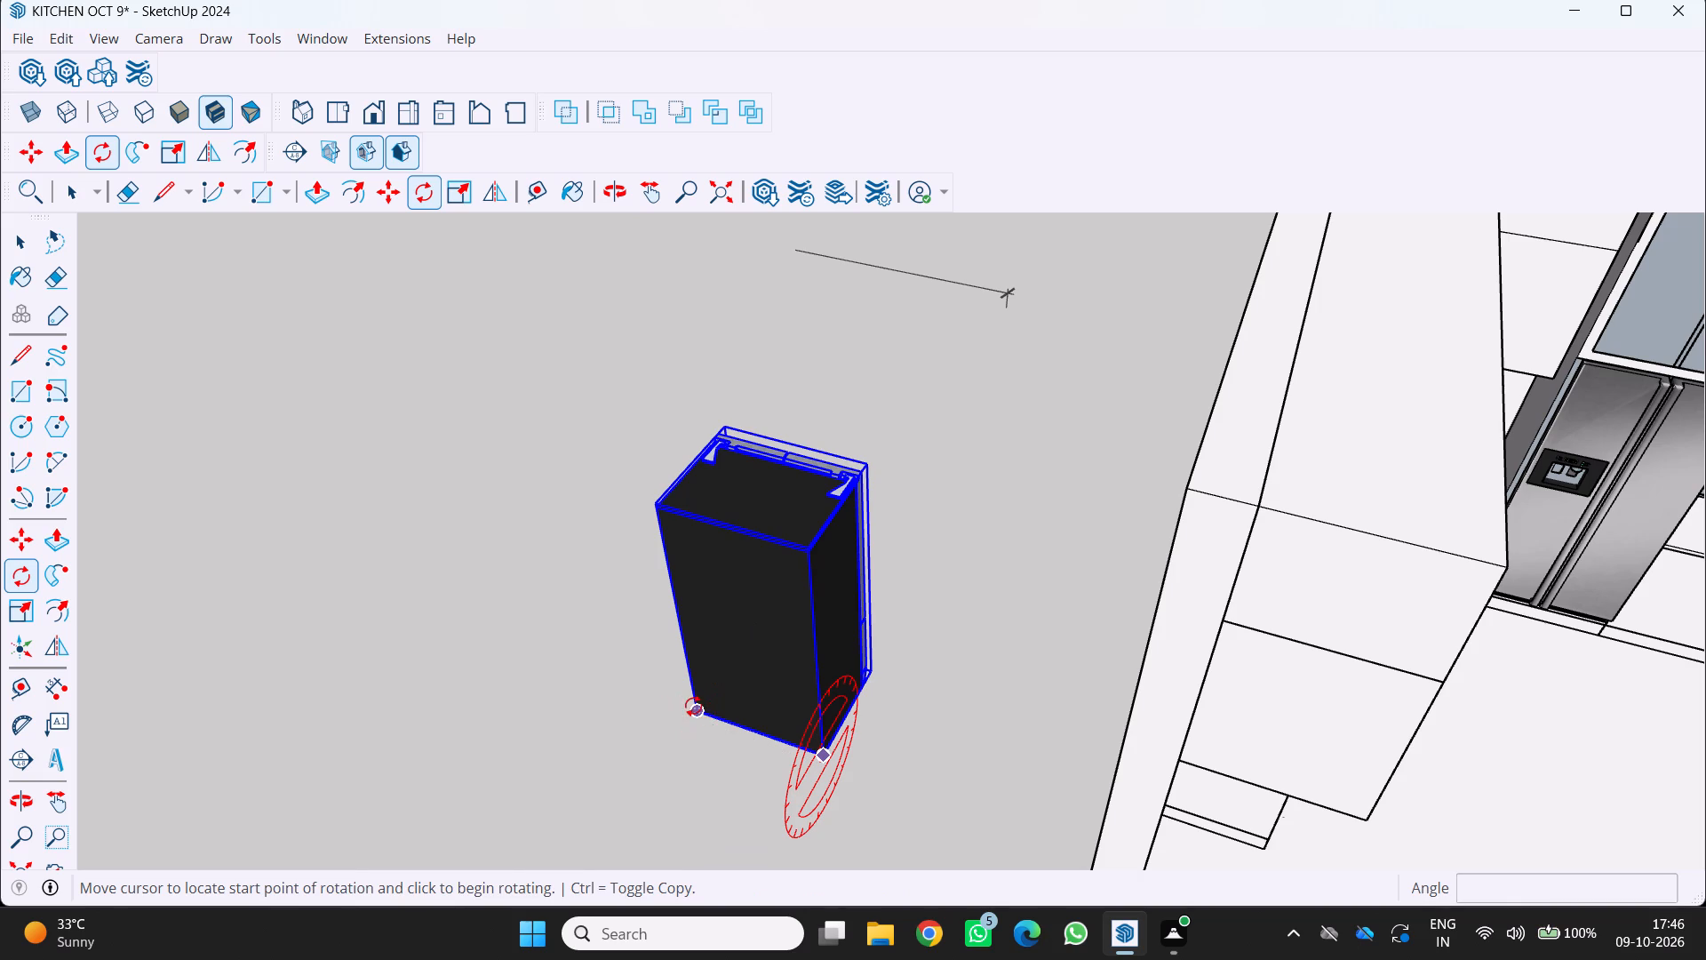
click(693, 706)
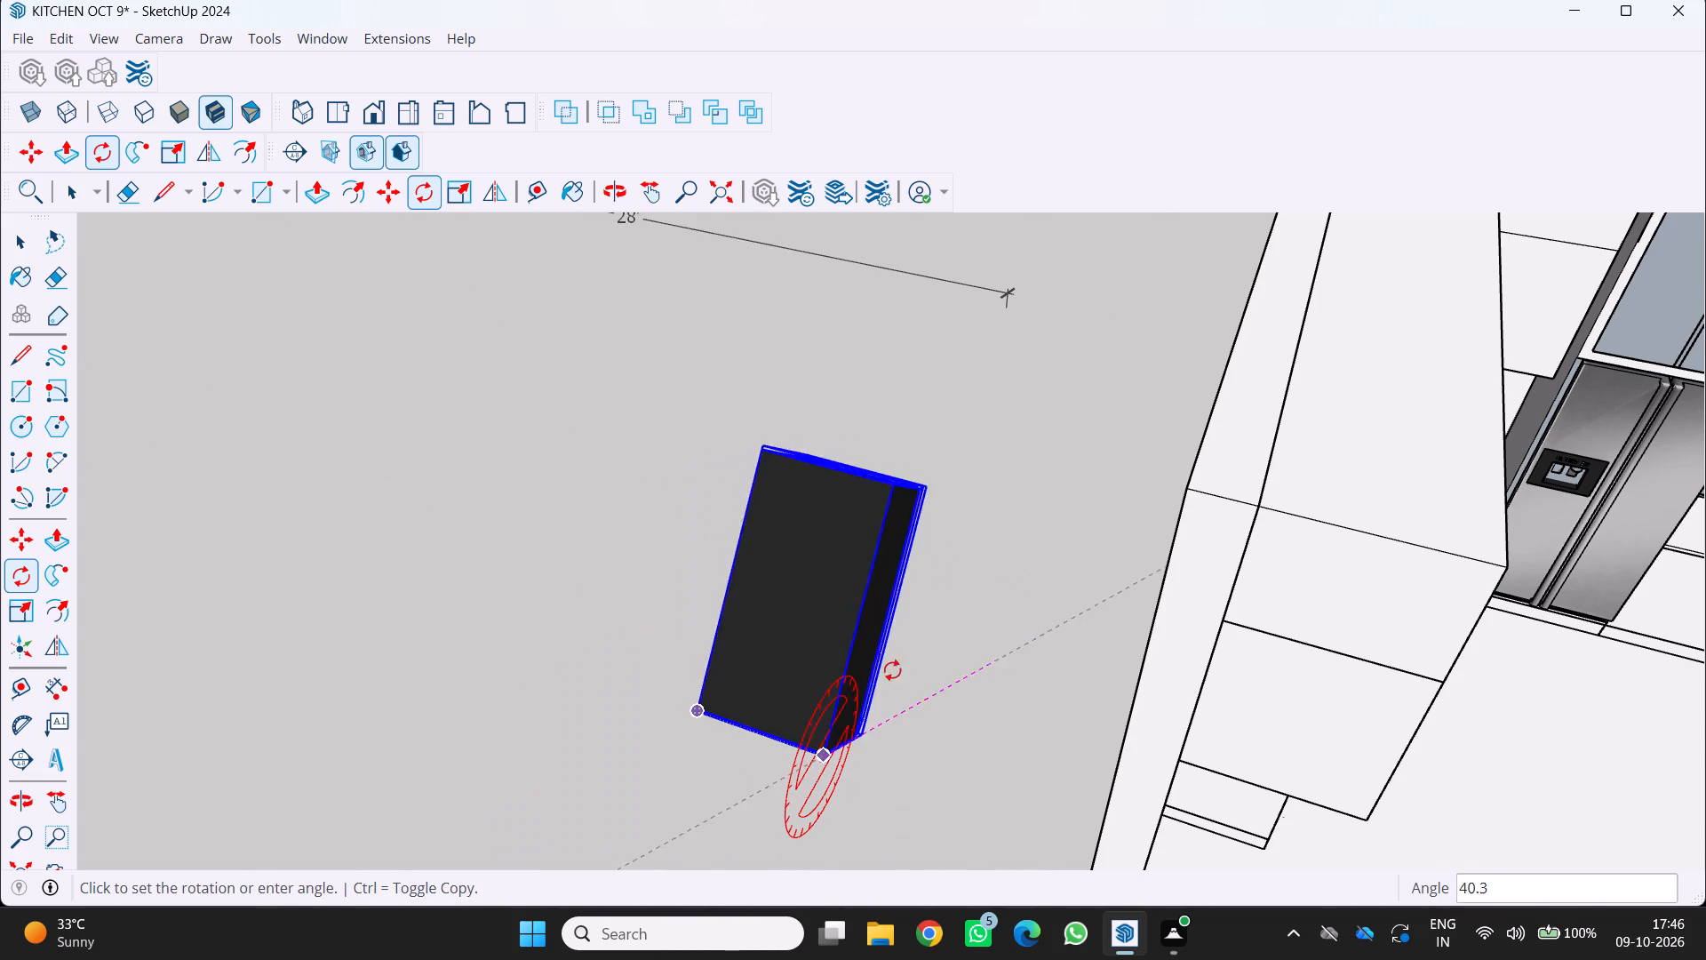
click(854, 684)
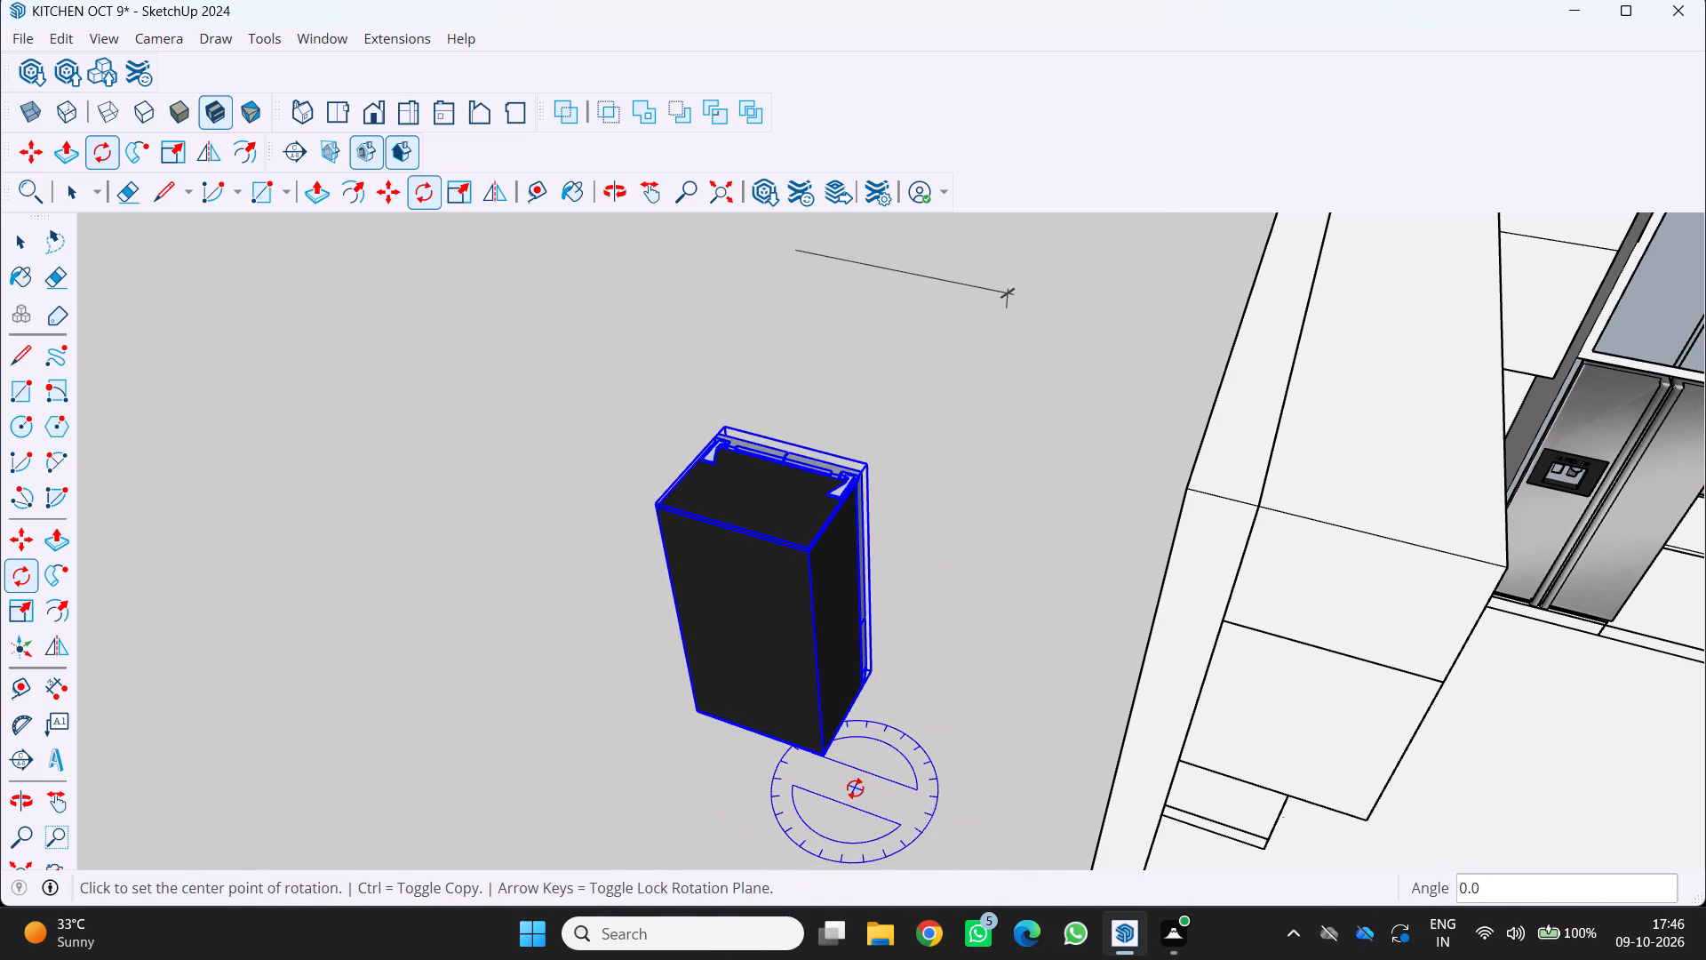
Rotate the imported fridge horizontally about its bottom corner so its doors face the same way as the existing fridge.
key(q)
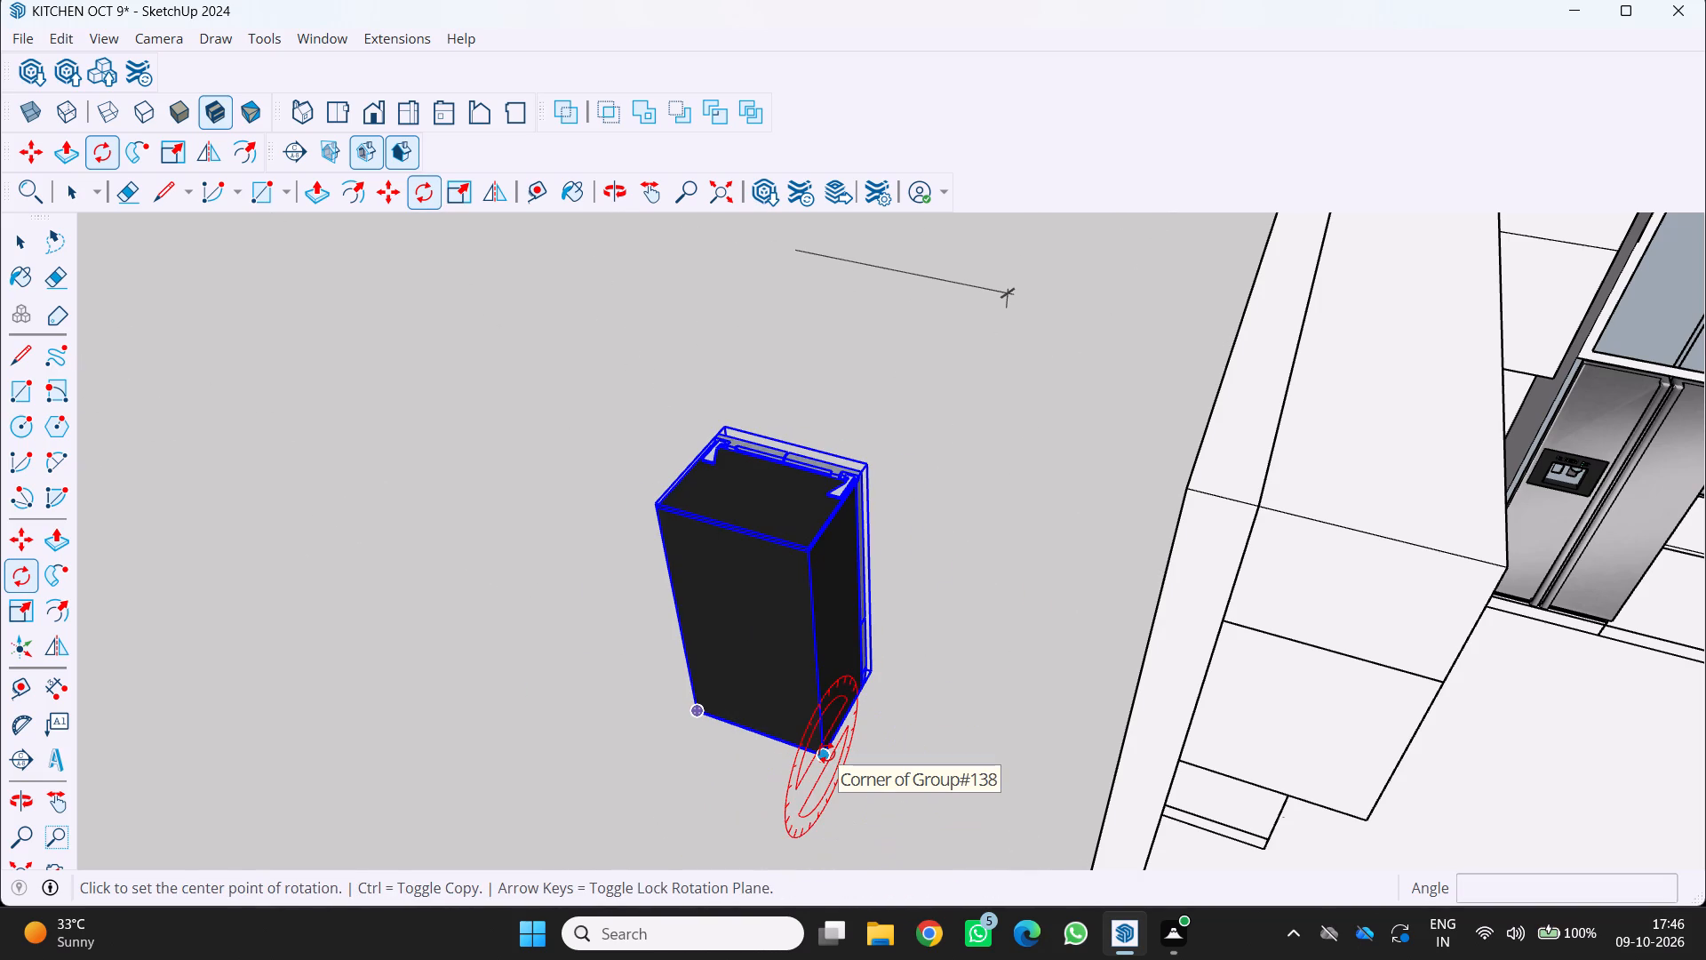
key(Left)
drag(826, 753, 801, 755)
click(696, 712)
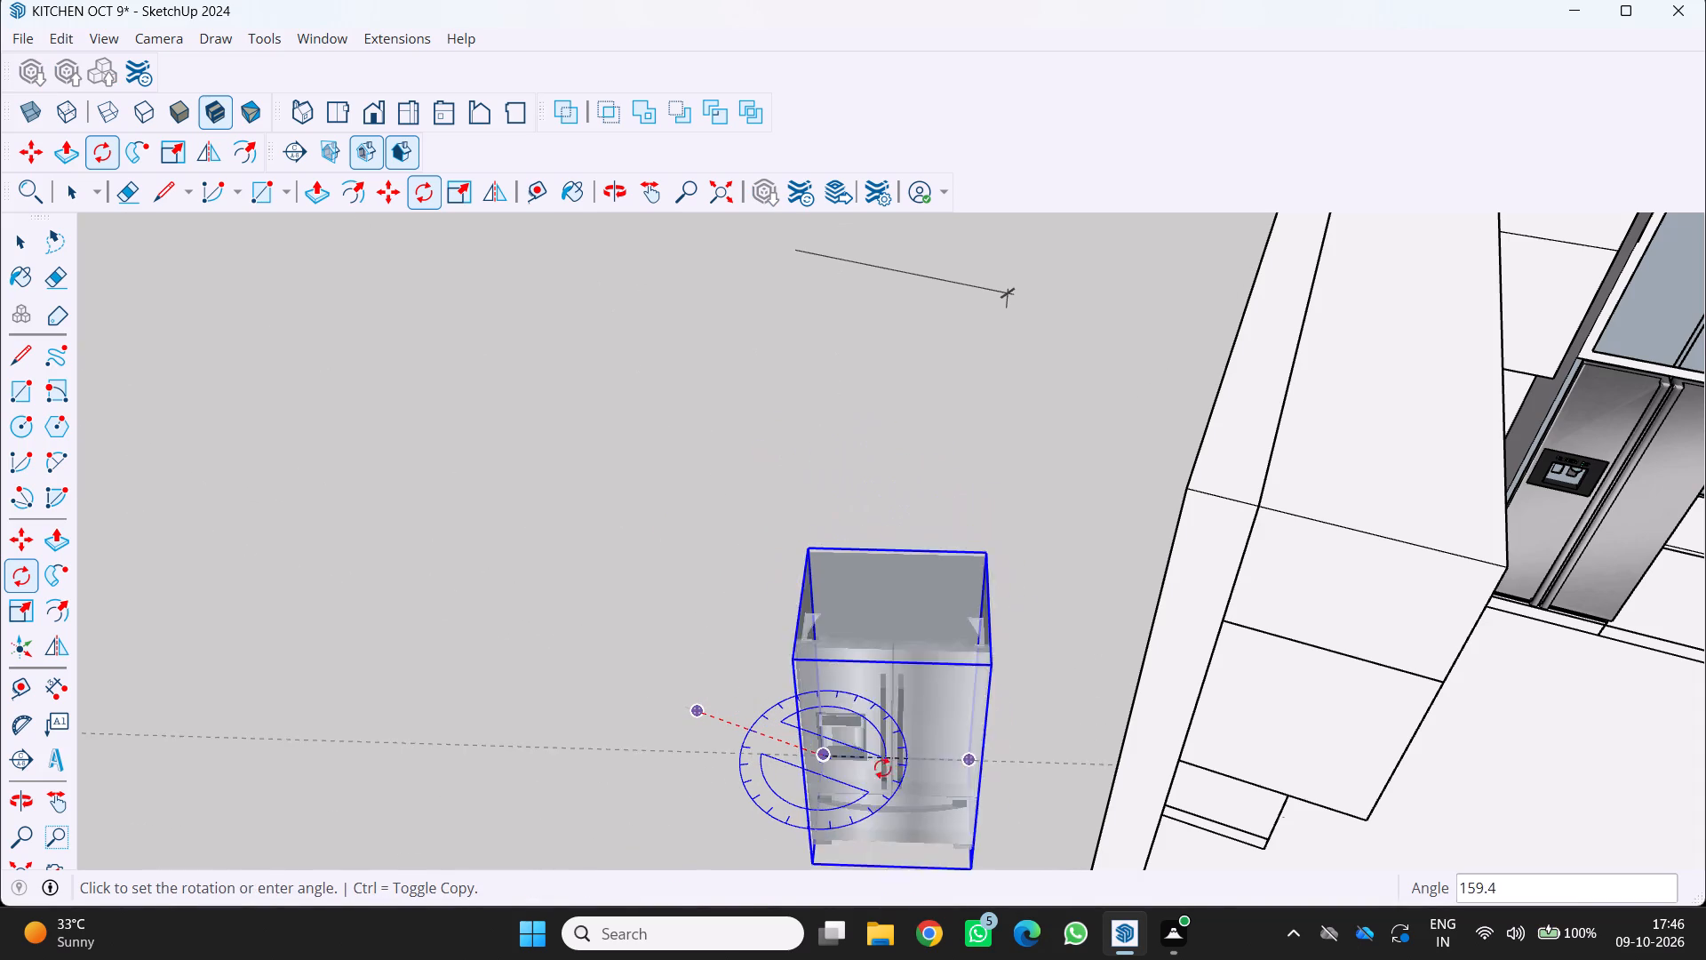
click(841, 759)
scroll(705, 828, down, 1)
middle_click(705, 828)
middle_drag(705, 827, 785, 555)
scroll(785, 555, down, 2)
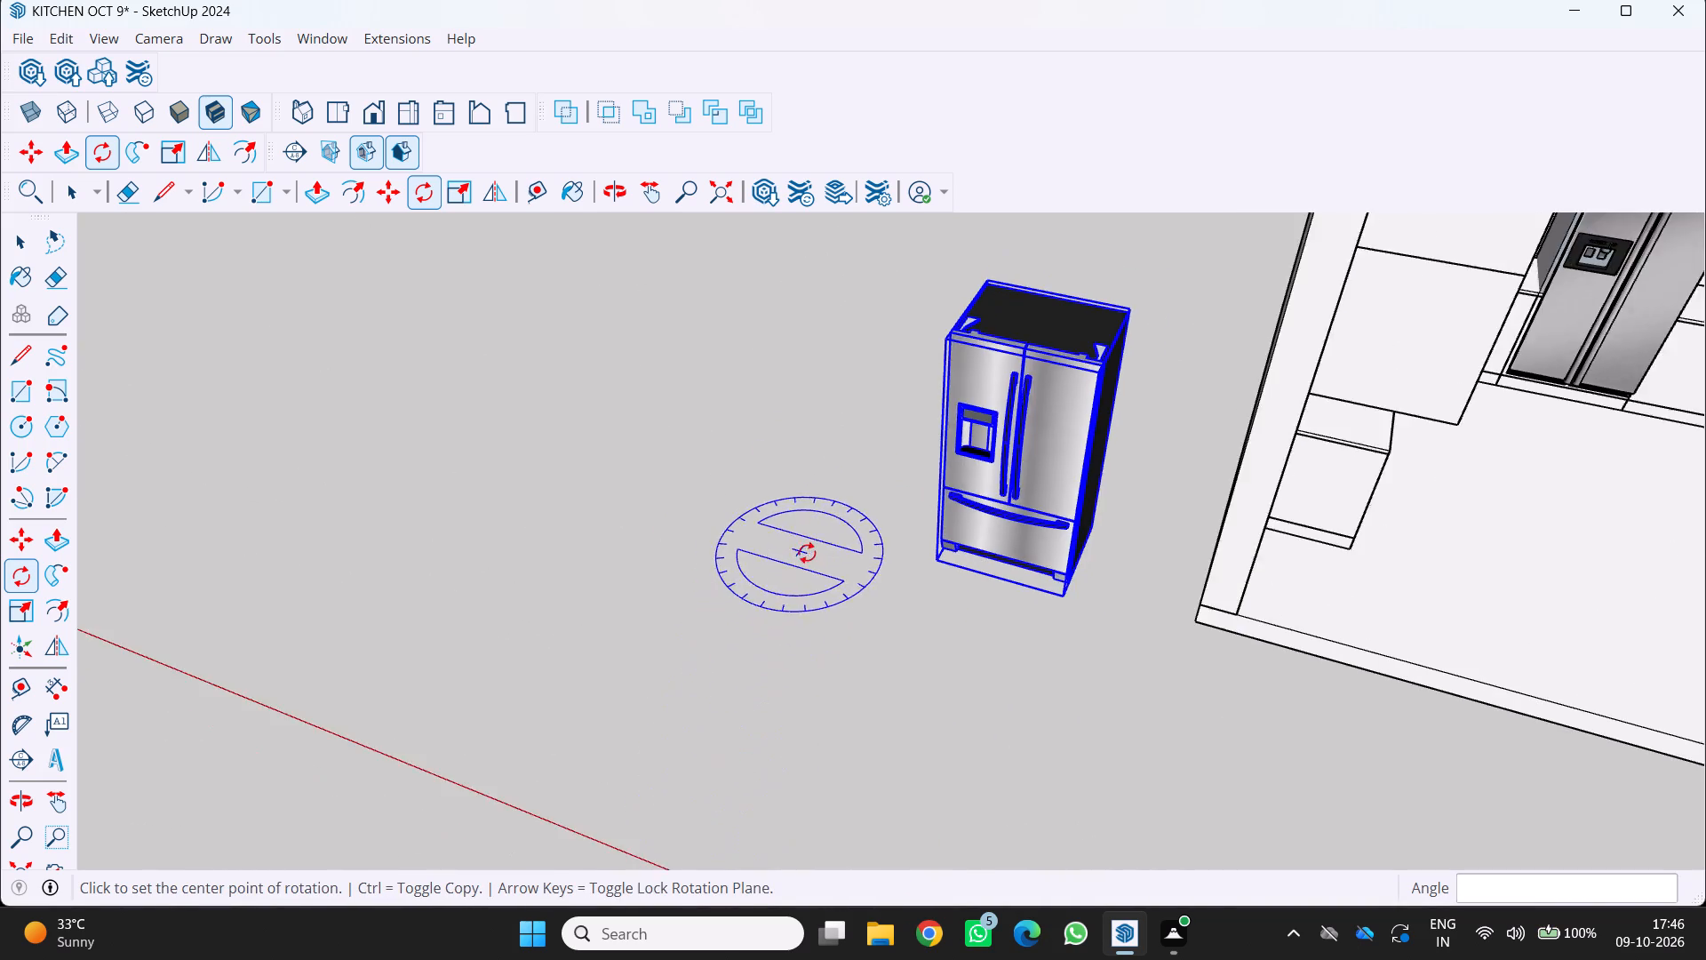
scroll(807, 553, down, 2)
scroll(950, 624, up, 3)
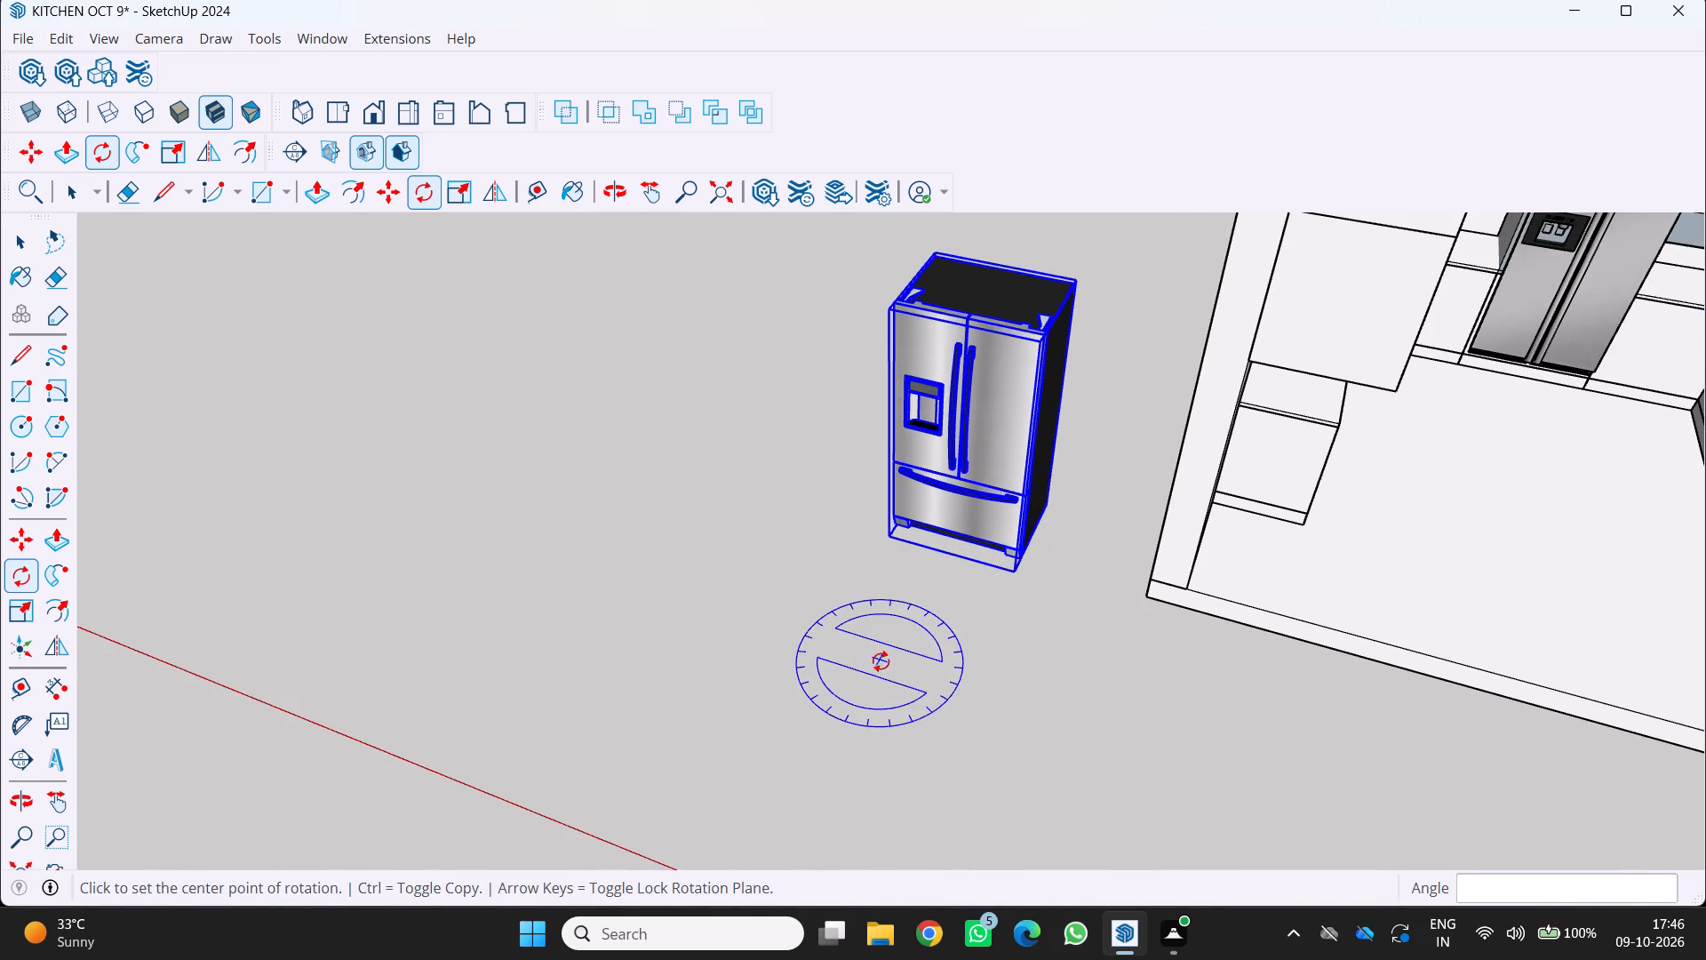
Move the imported fridge by its bottom corner farther away from the kitchen.
key(m)
click(1014, 570)
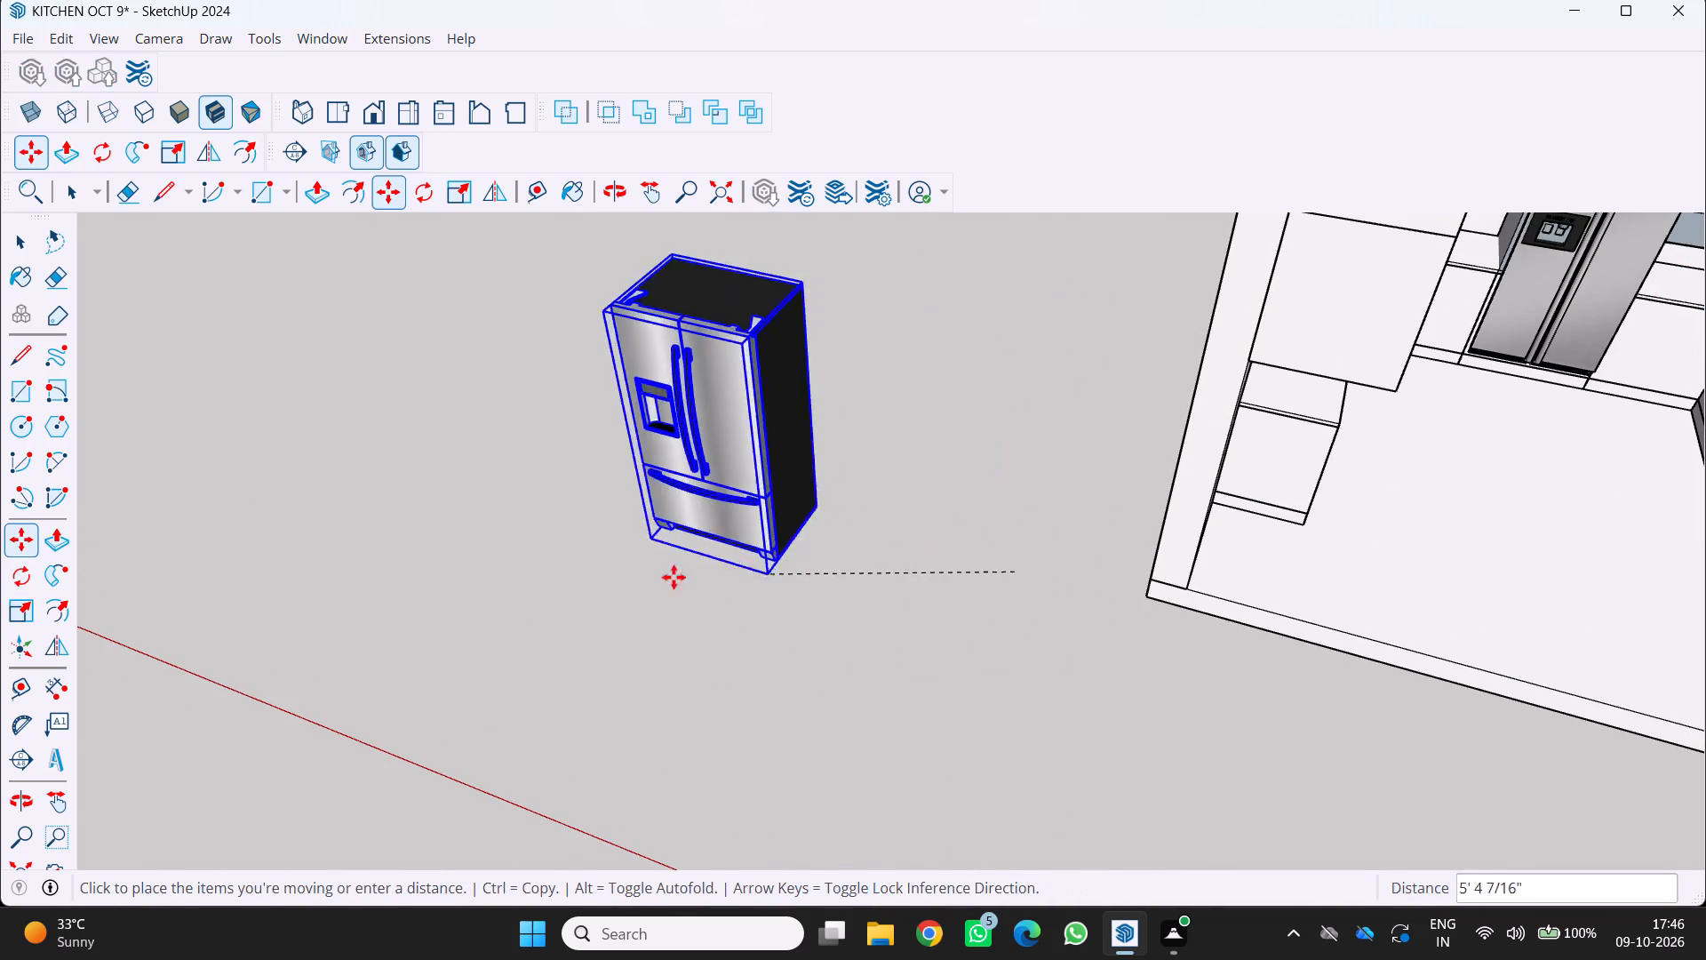
click(518, 623)
key(space)
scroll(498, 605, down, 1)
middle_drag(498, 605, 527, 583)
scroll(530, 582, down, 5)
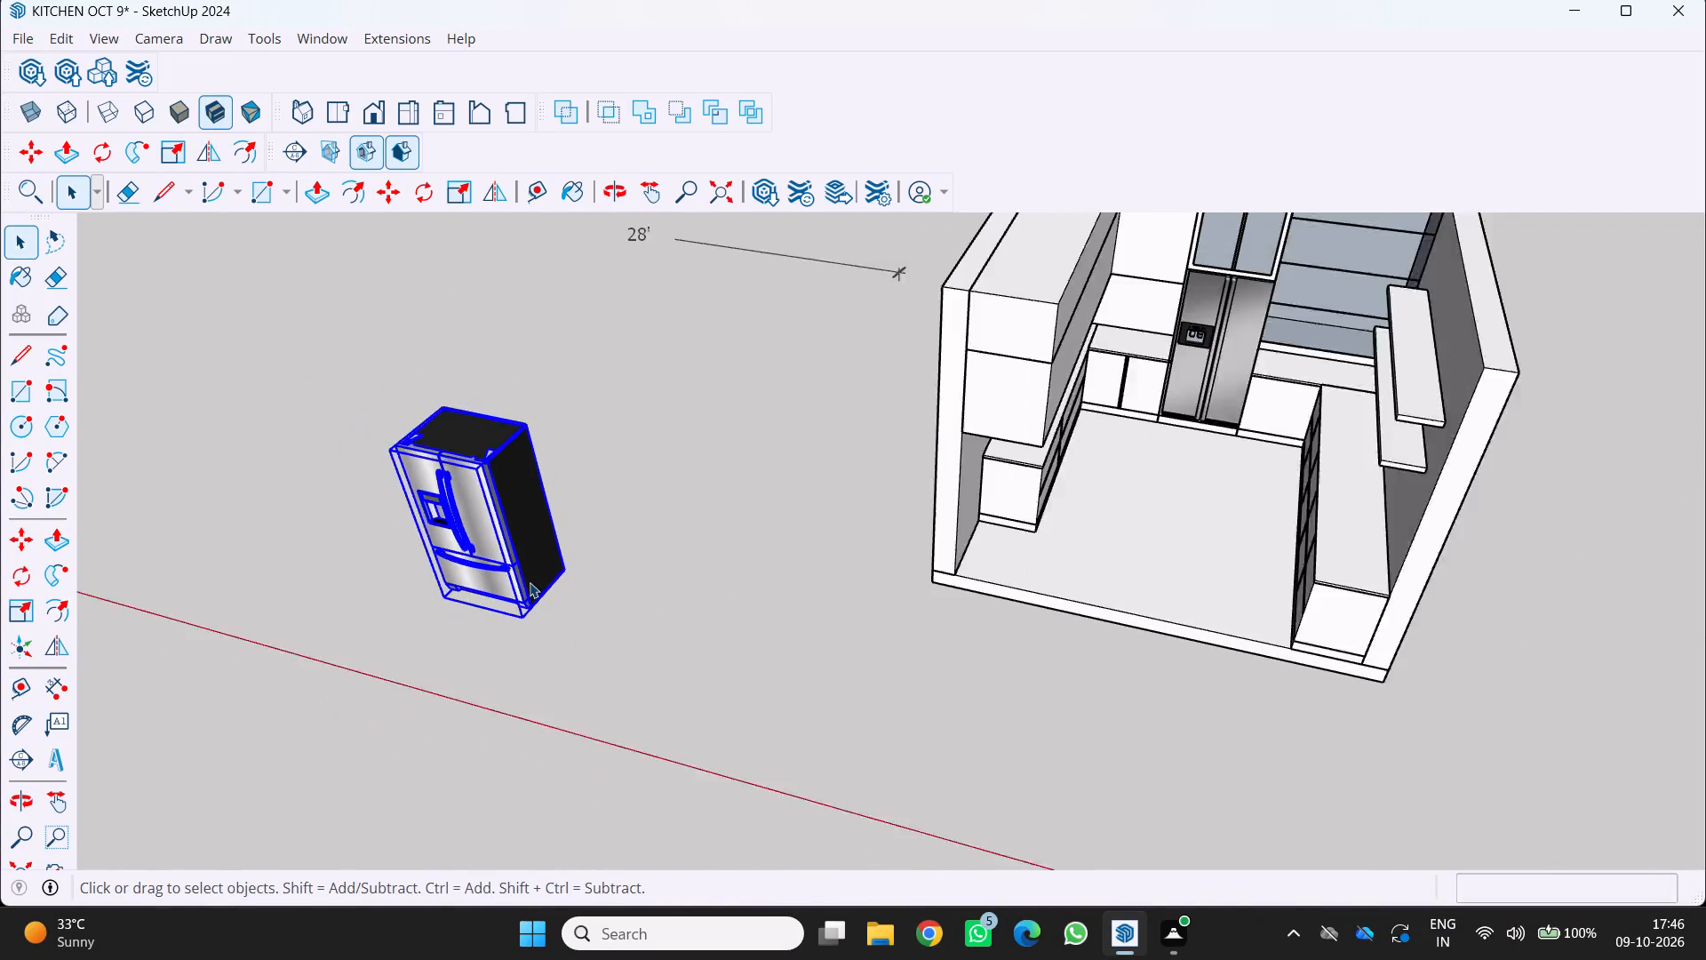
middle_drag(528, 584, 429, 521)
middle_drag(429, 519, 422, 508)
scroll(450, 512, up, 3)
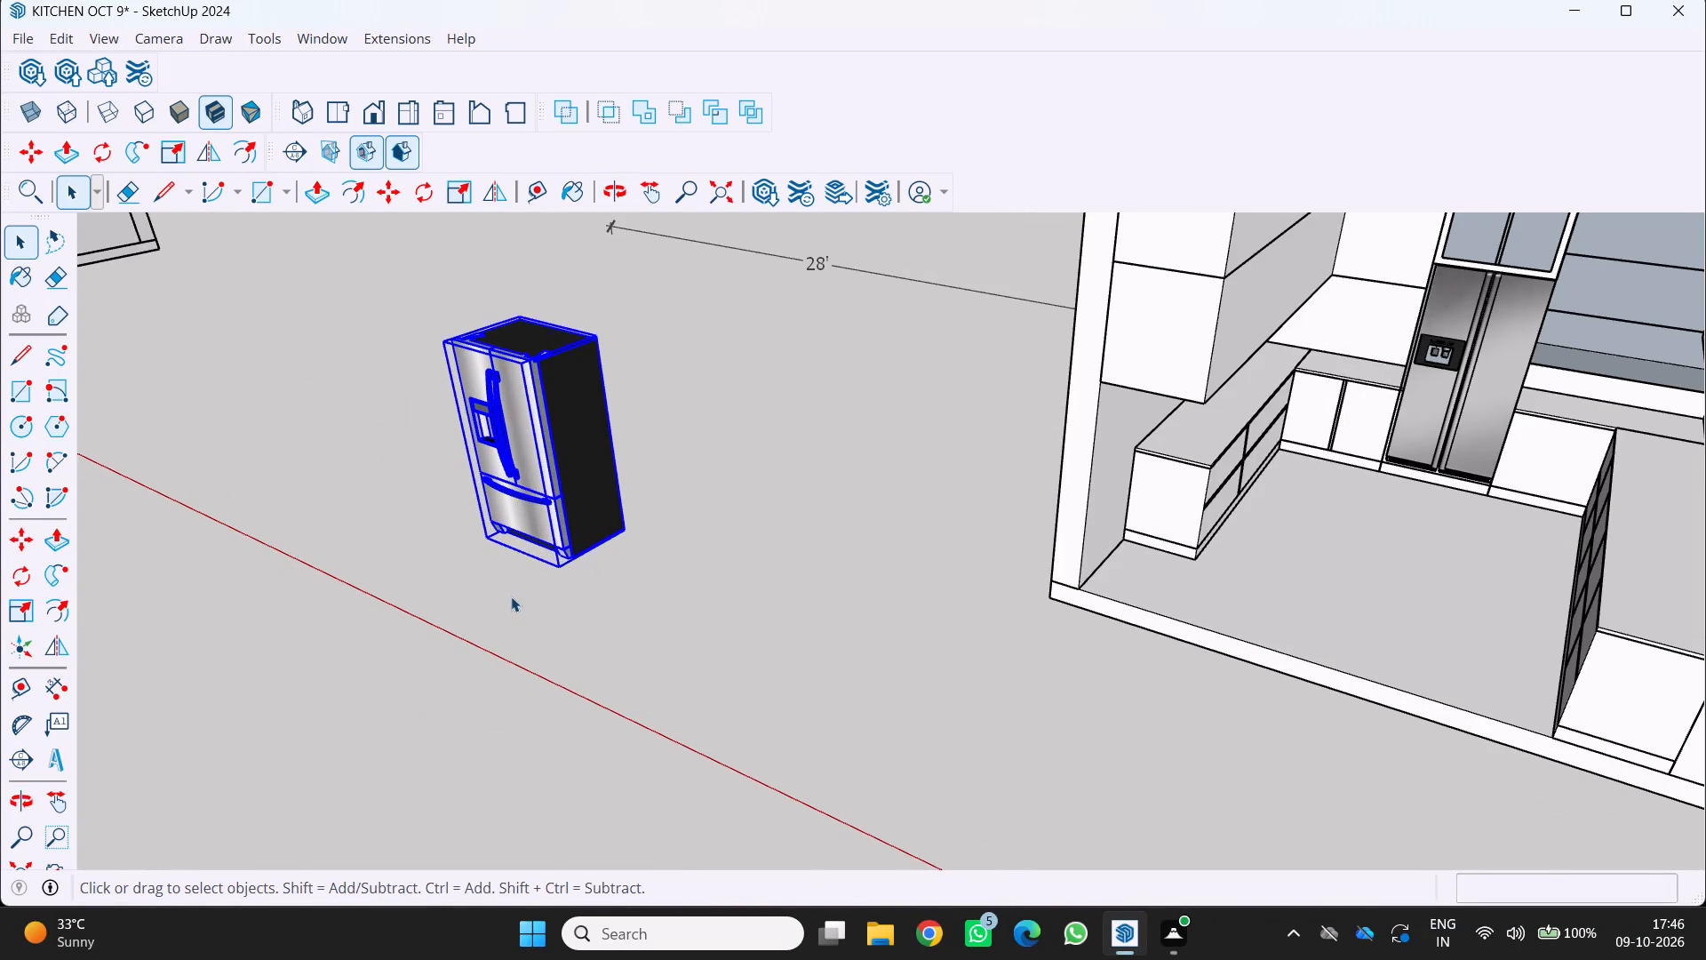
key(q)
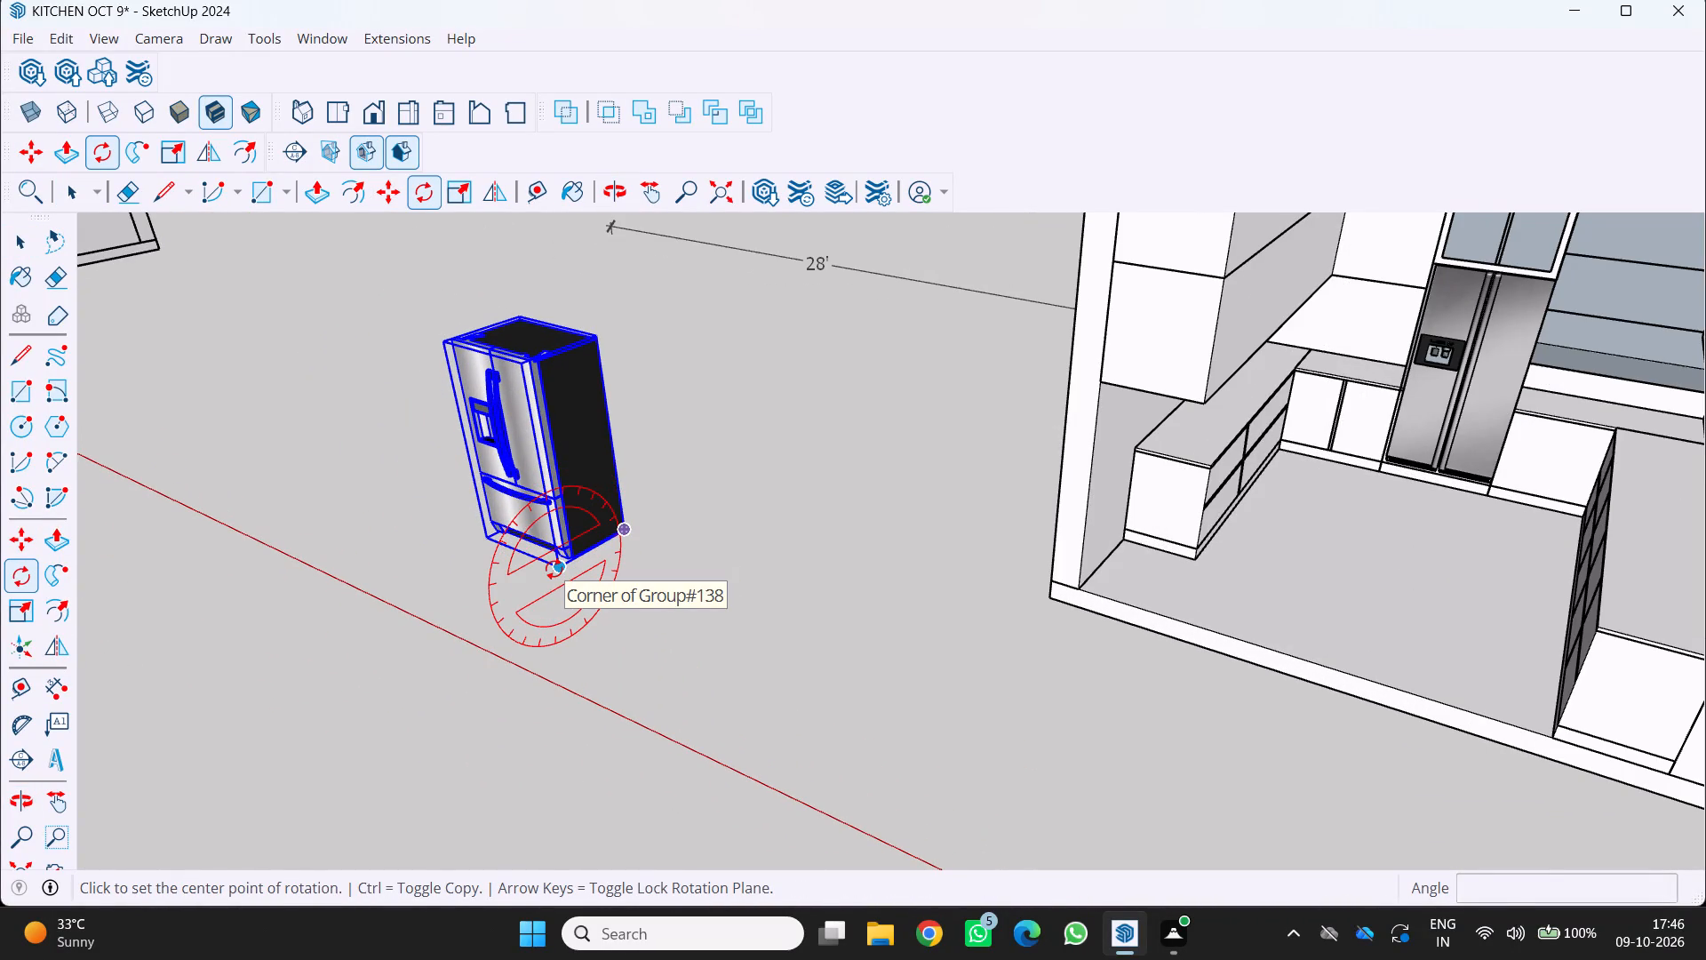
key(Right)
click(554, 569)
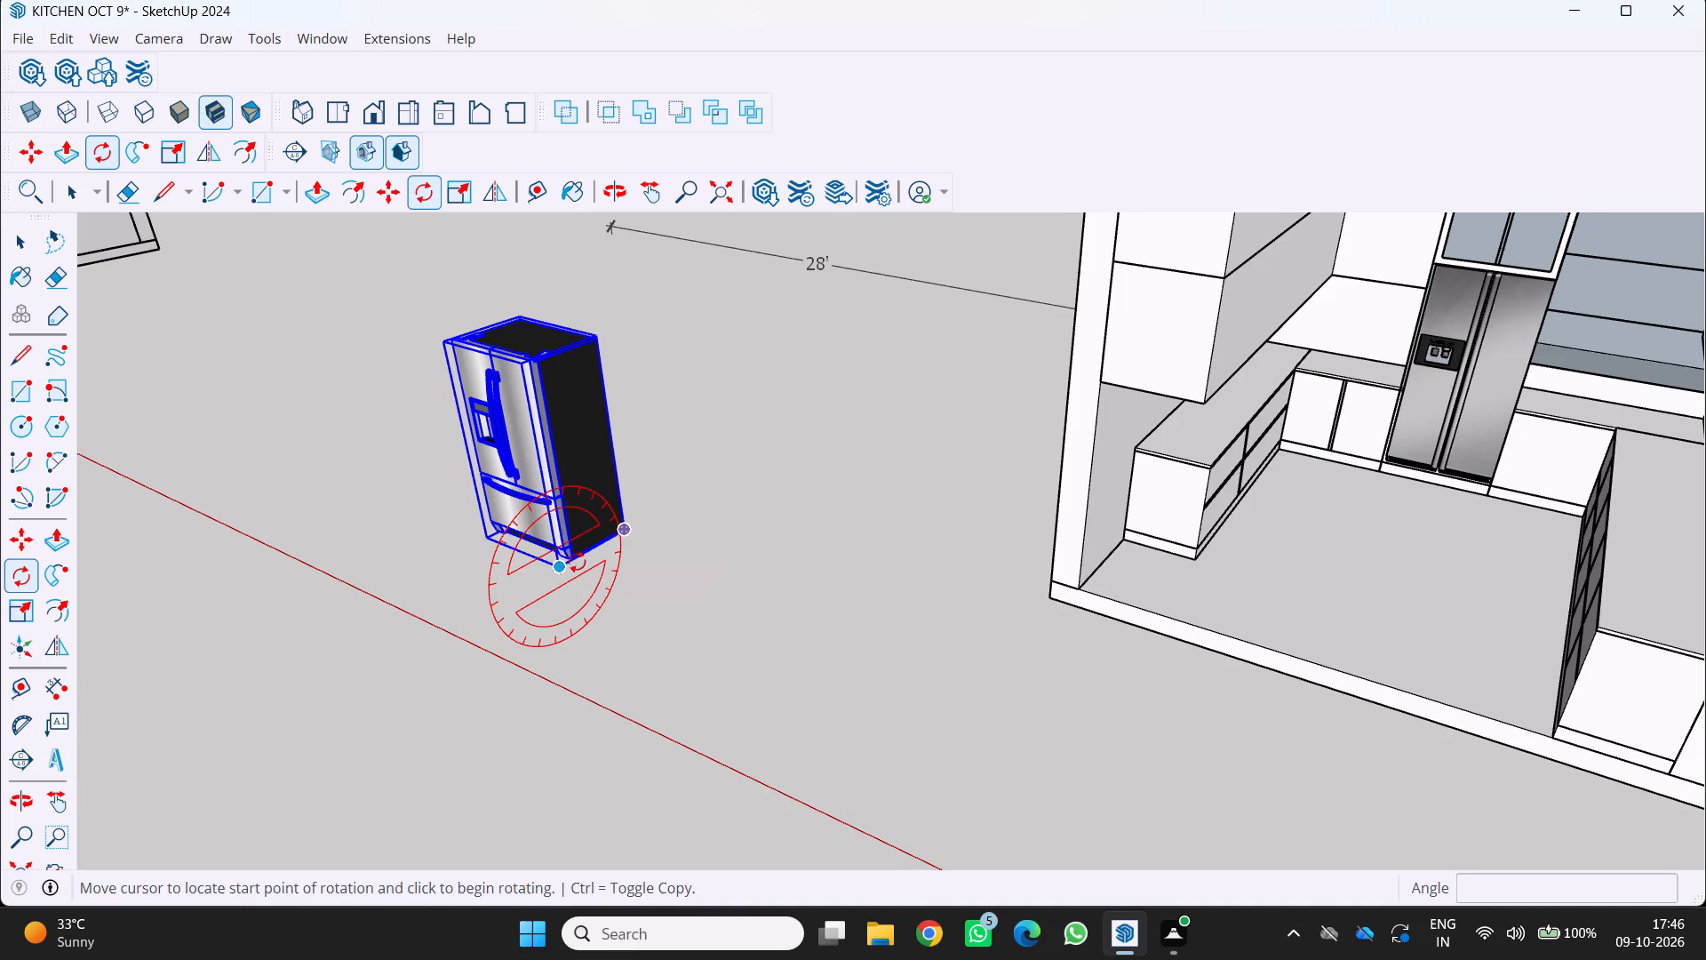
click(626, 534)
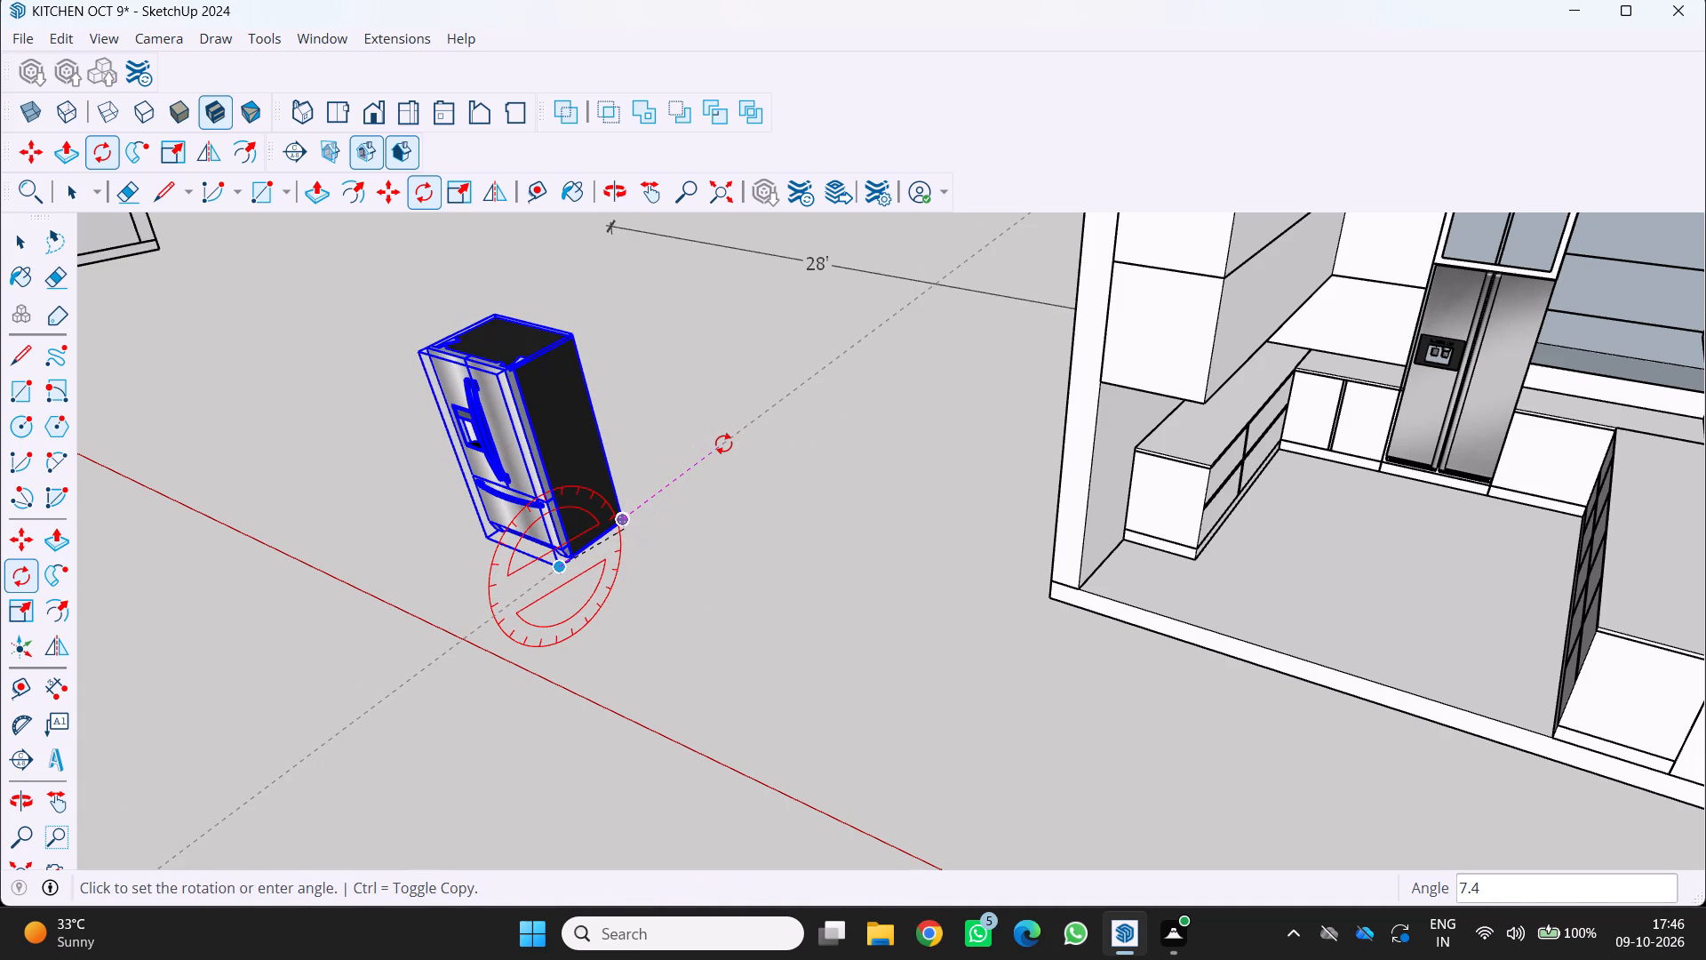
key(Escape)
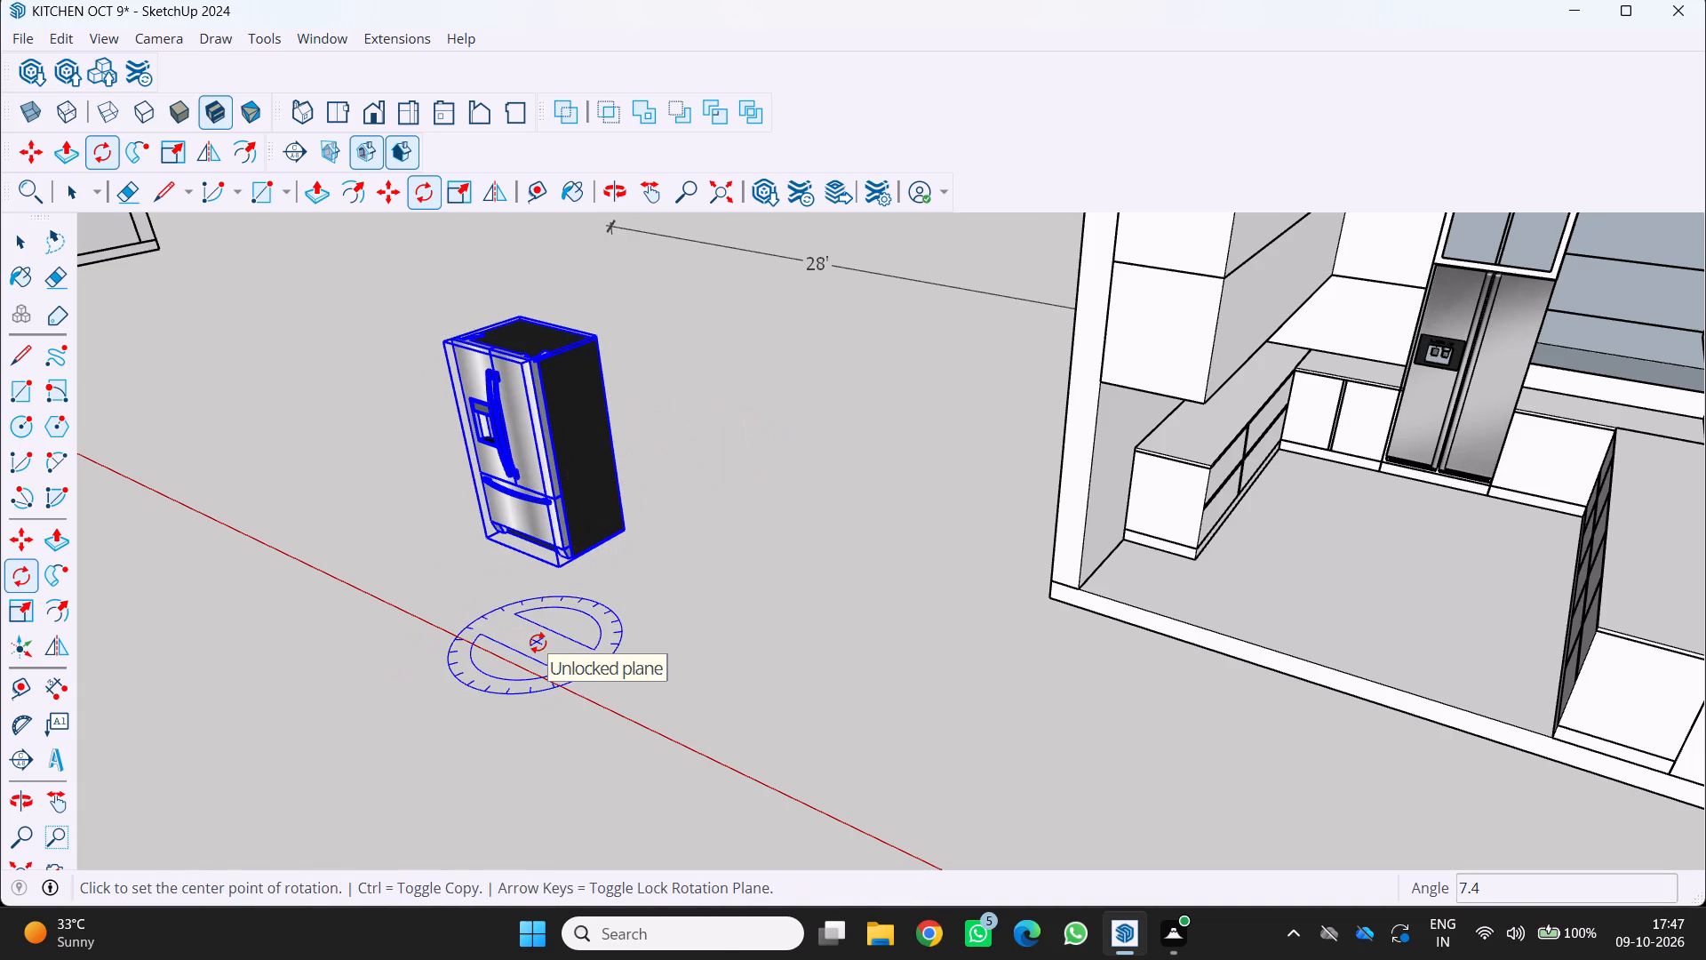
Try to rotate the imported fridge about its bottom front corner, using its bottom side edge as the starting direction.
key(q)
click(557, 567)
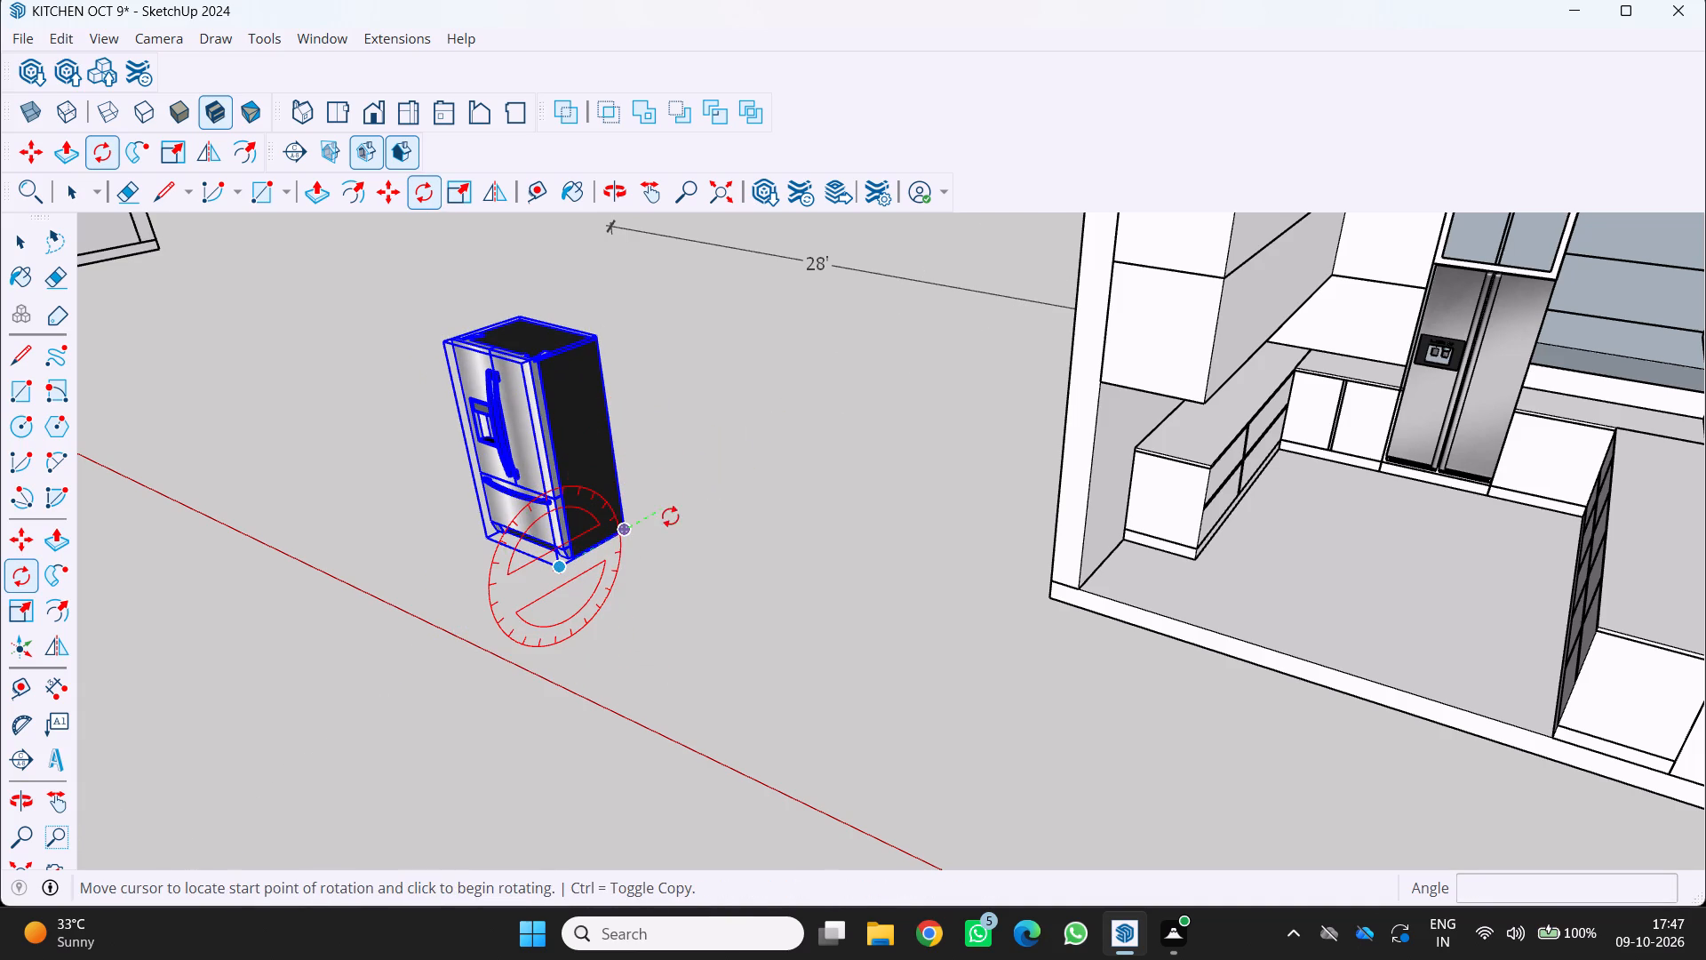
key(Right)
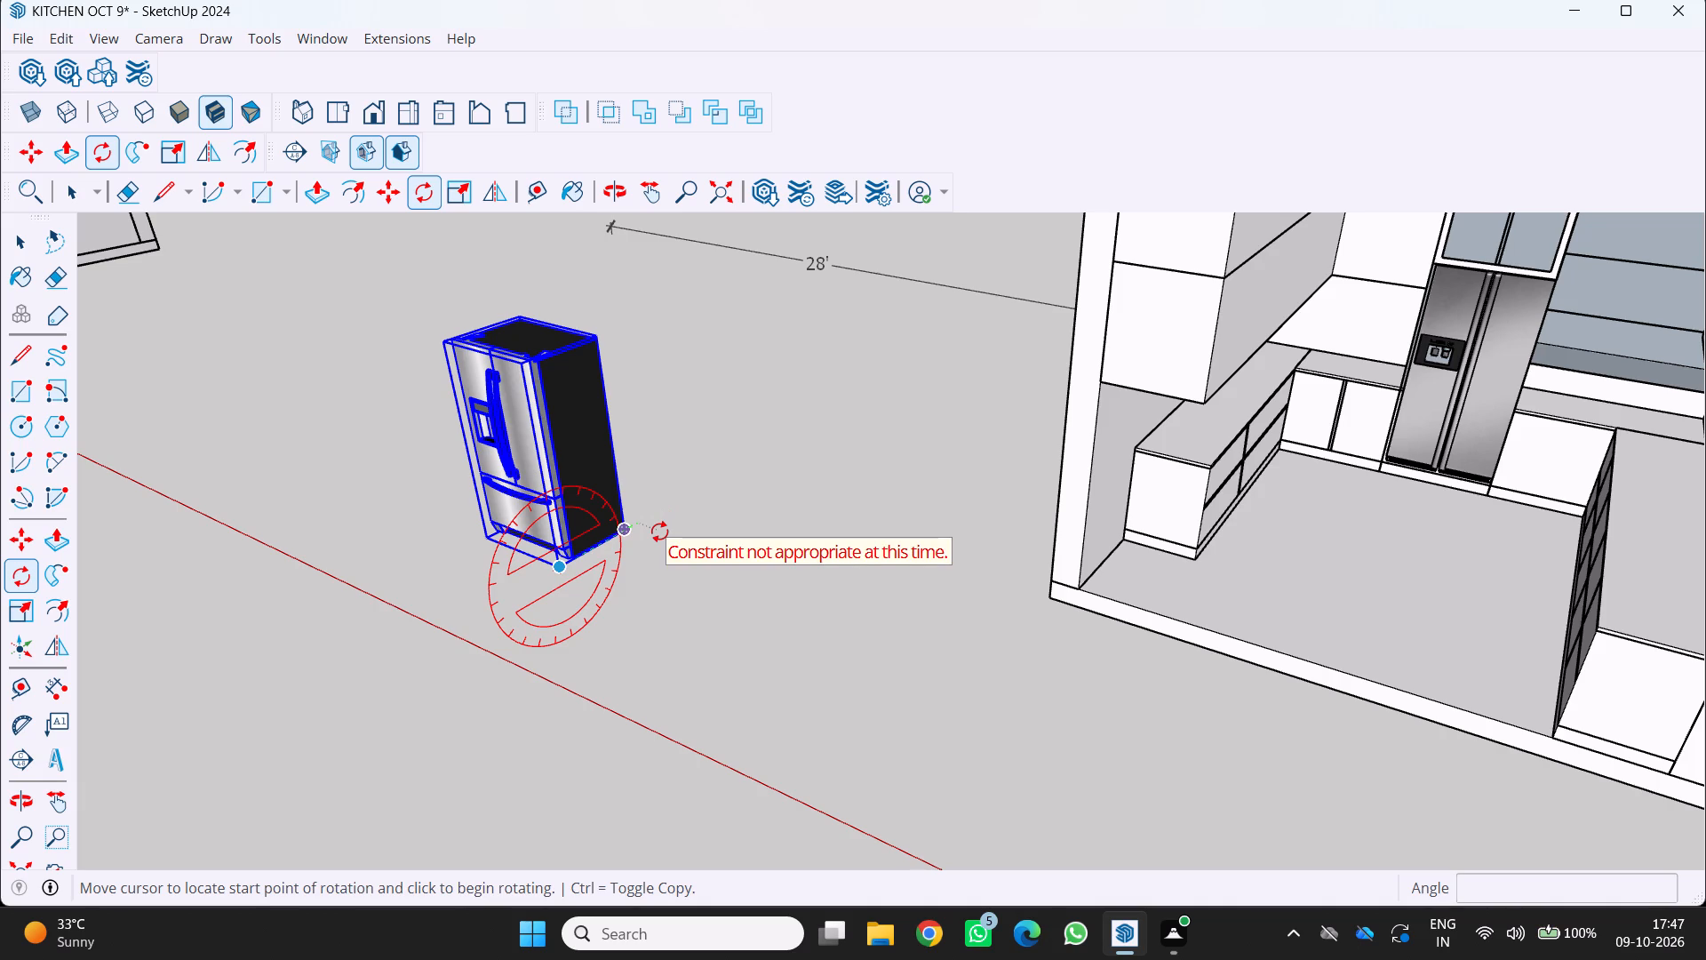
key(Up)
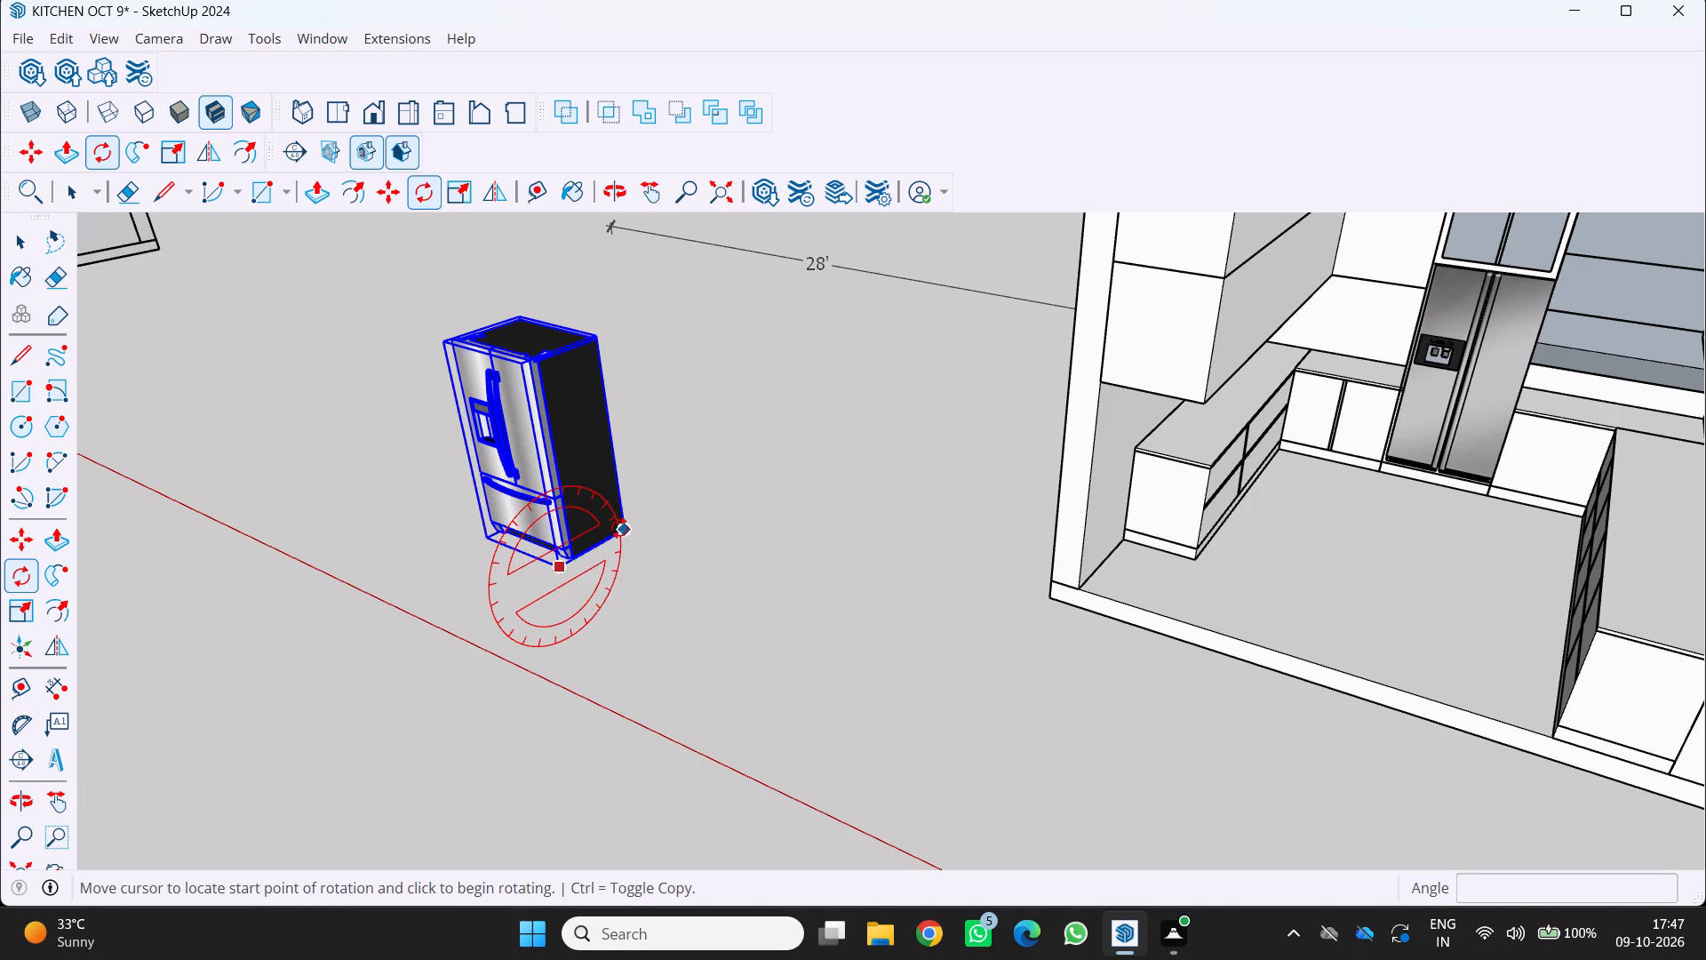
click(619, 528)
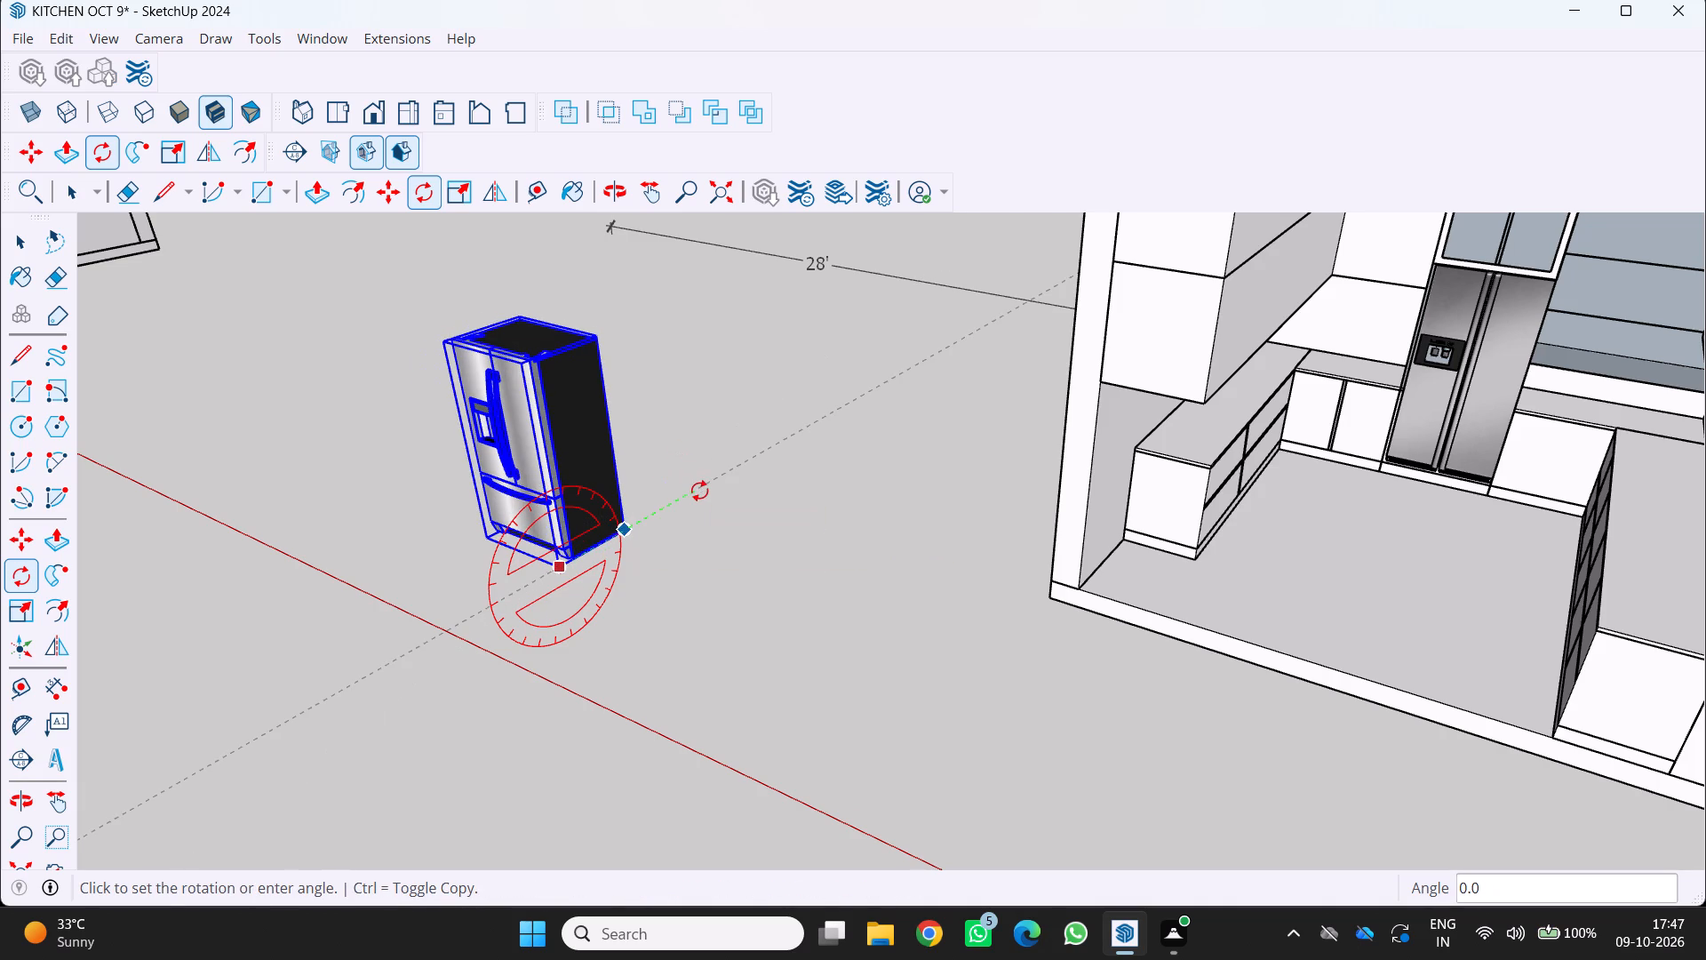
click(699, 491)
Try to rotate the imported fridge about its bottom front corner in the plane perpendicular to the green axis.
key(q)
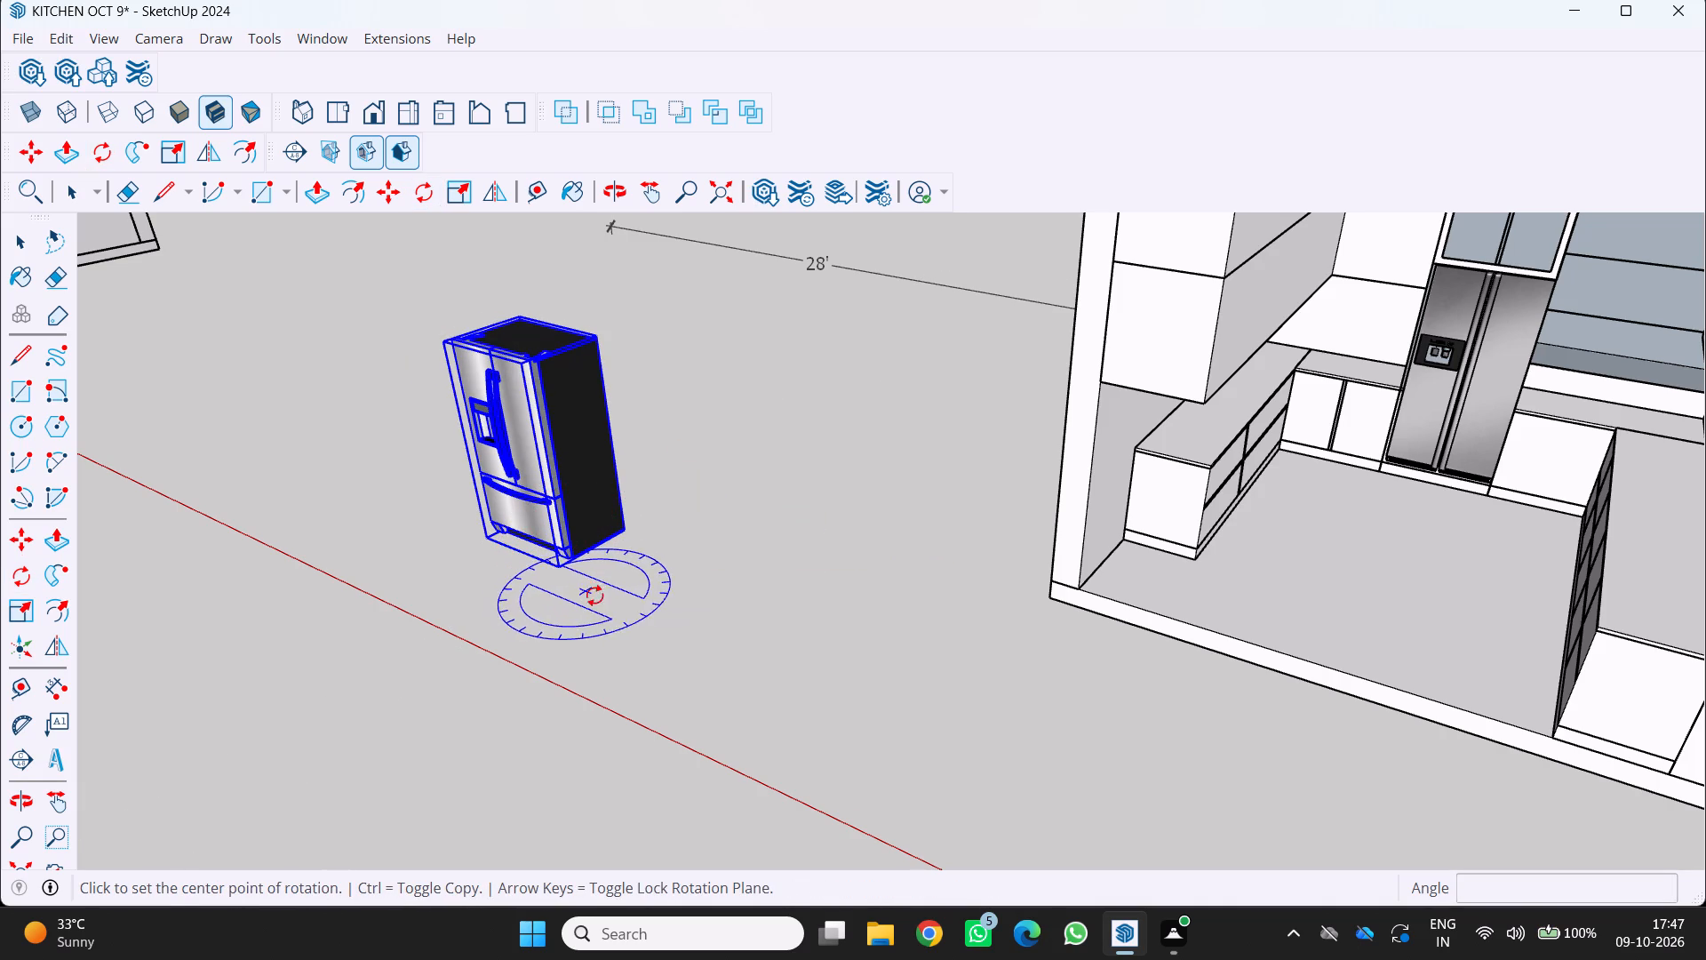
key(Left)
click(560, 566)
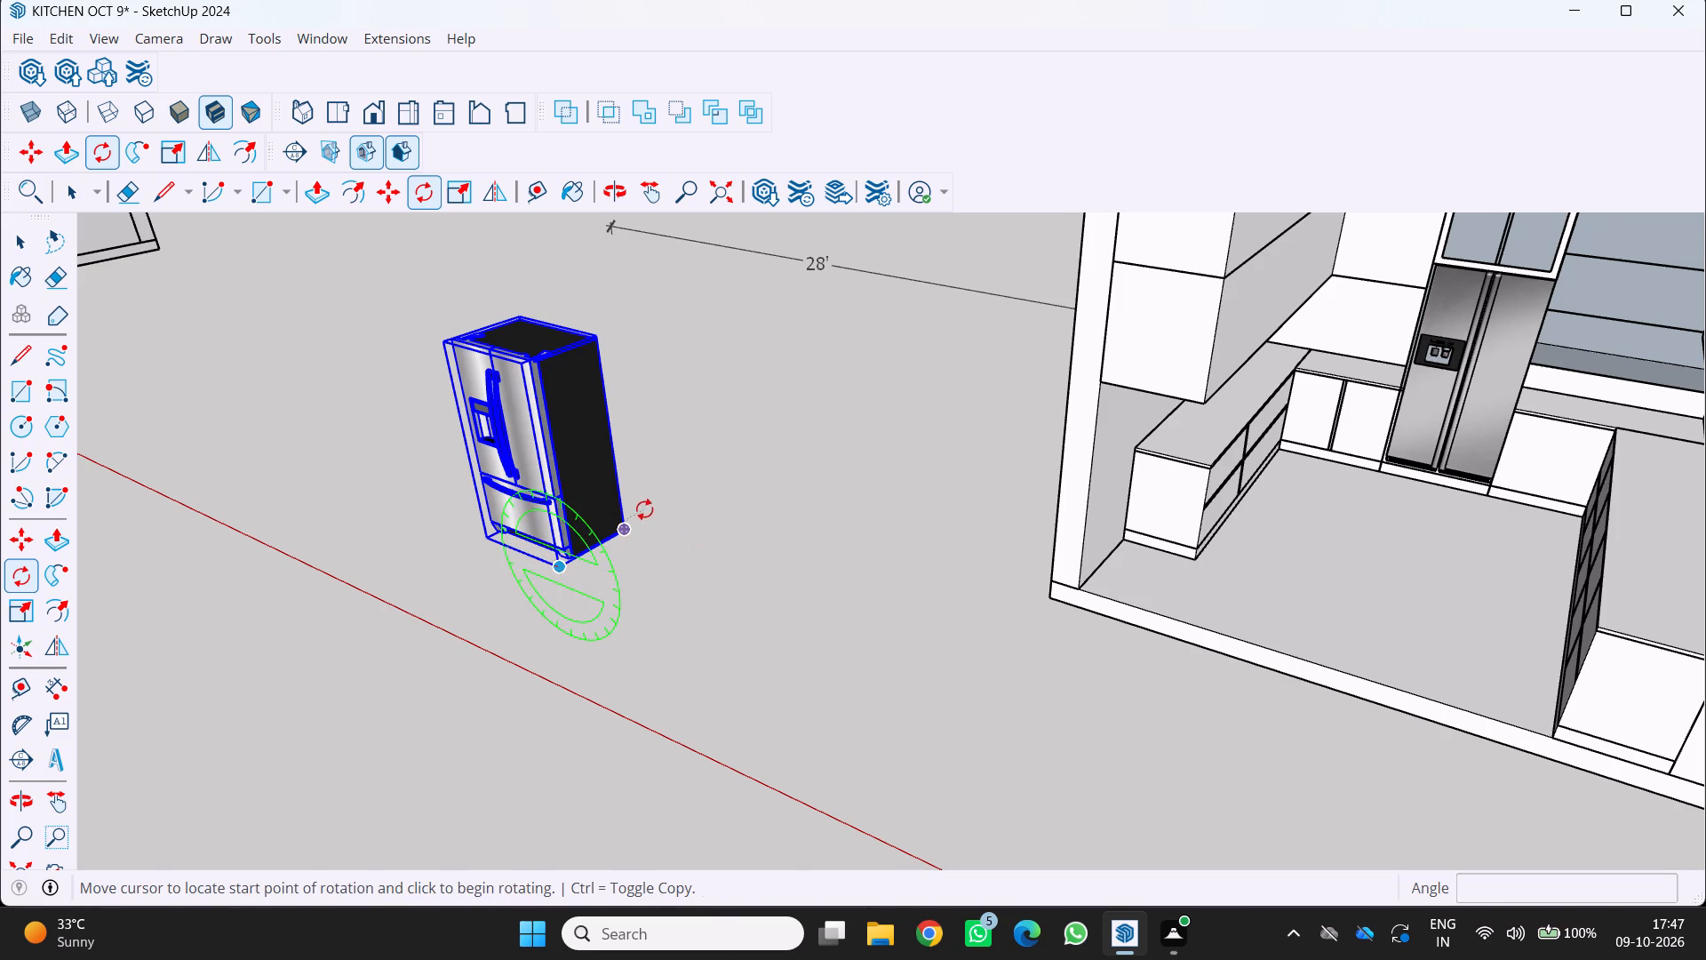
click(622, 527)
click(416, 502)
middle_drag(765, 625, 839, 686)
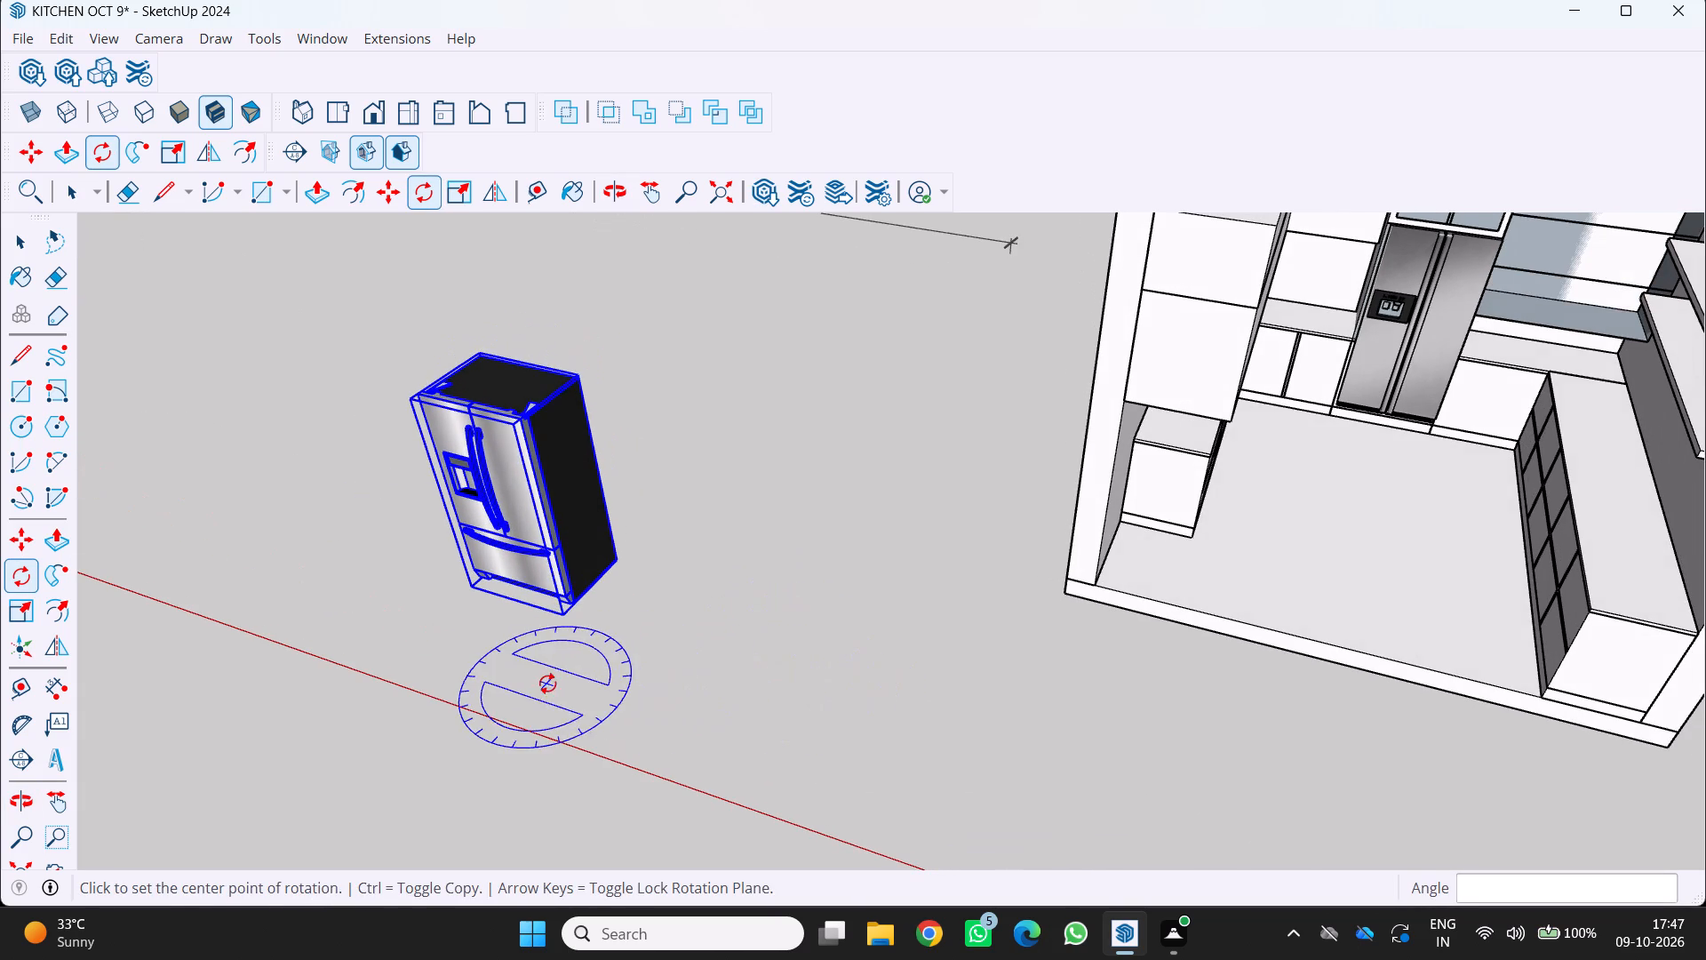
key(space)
Rotate the imported fridge 180° horizontally about its bottom front corner.
middle_click(555, 602)
middle_drag(552, 597, 553, 589)
middle_drag(553, 585, 573, 466)
middle_click(658, 578)
middle_drag(658, 578, 565, 556)
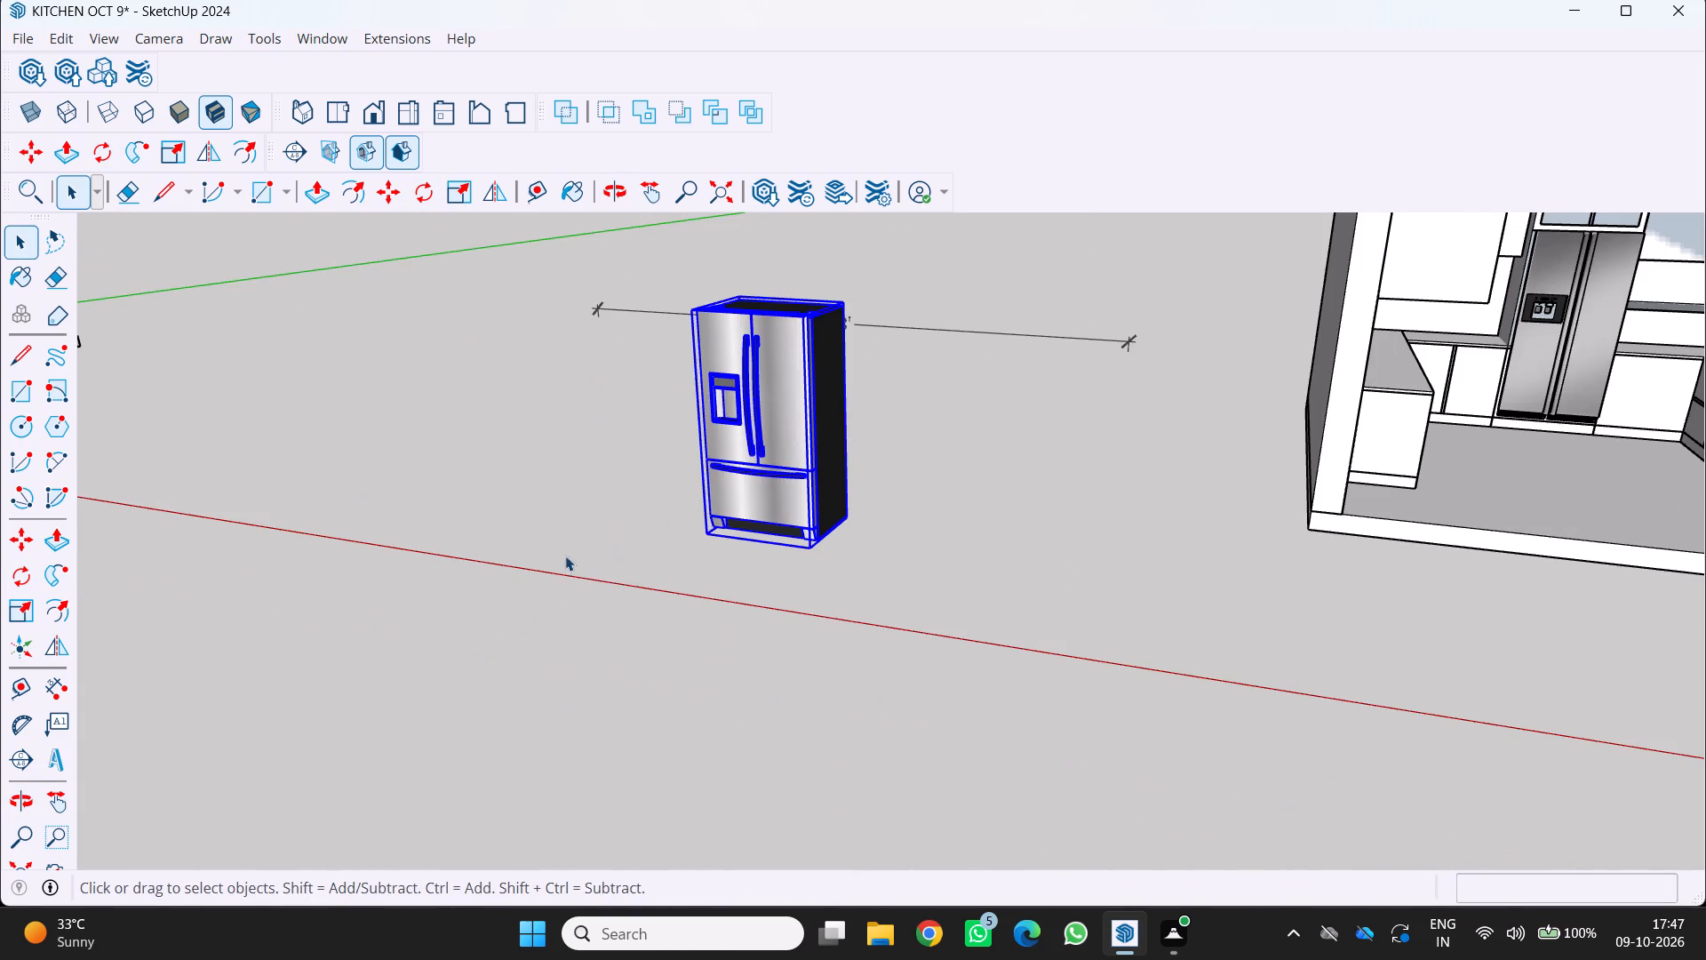
middle_drag(565, 556, 556, 553)
middle_drag(823, 588, 636, 547)
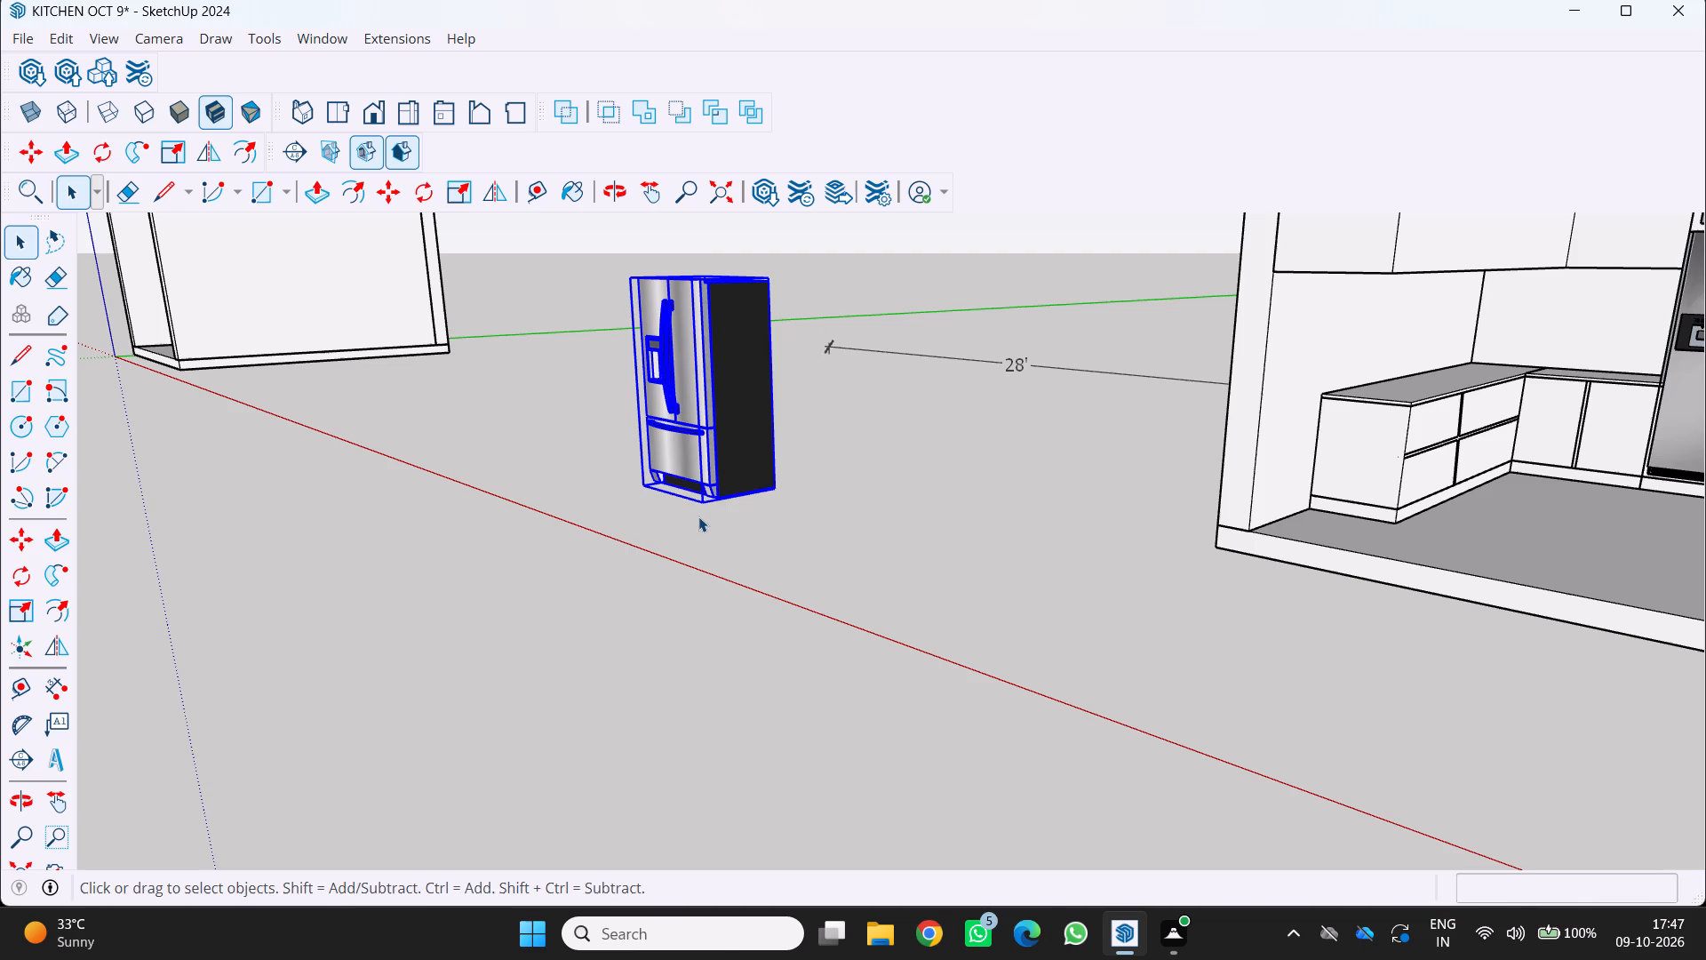
key(q)
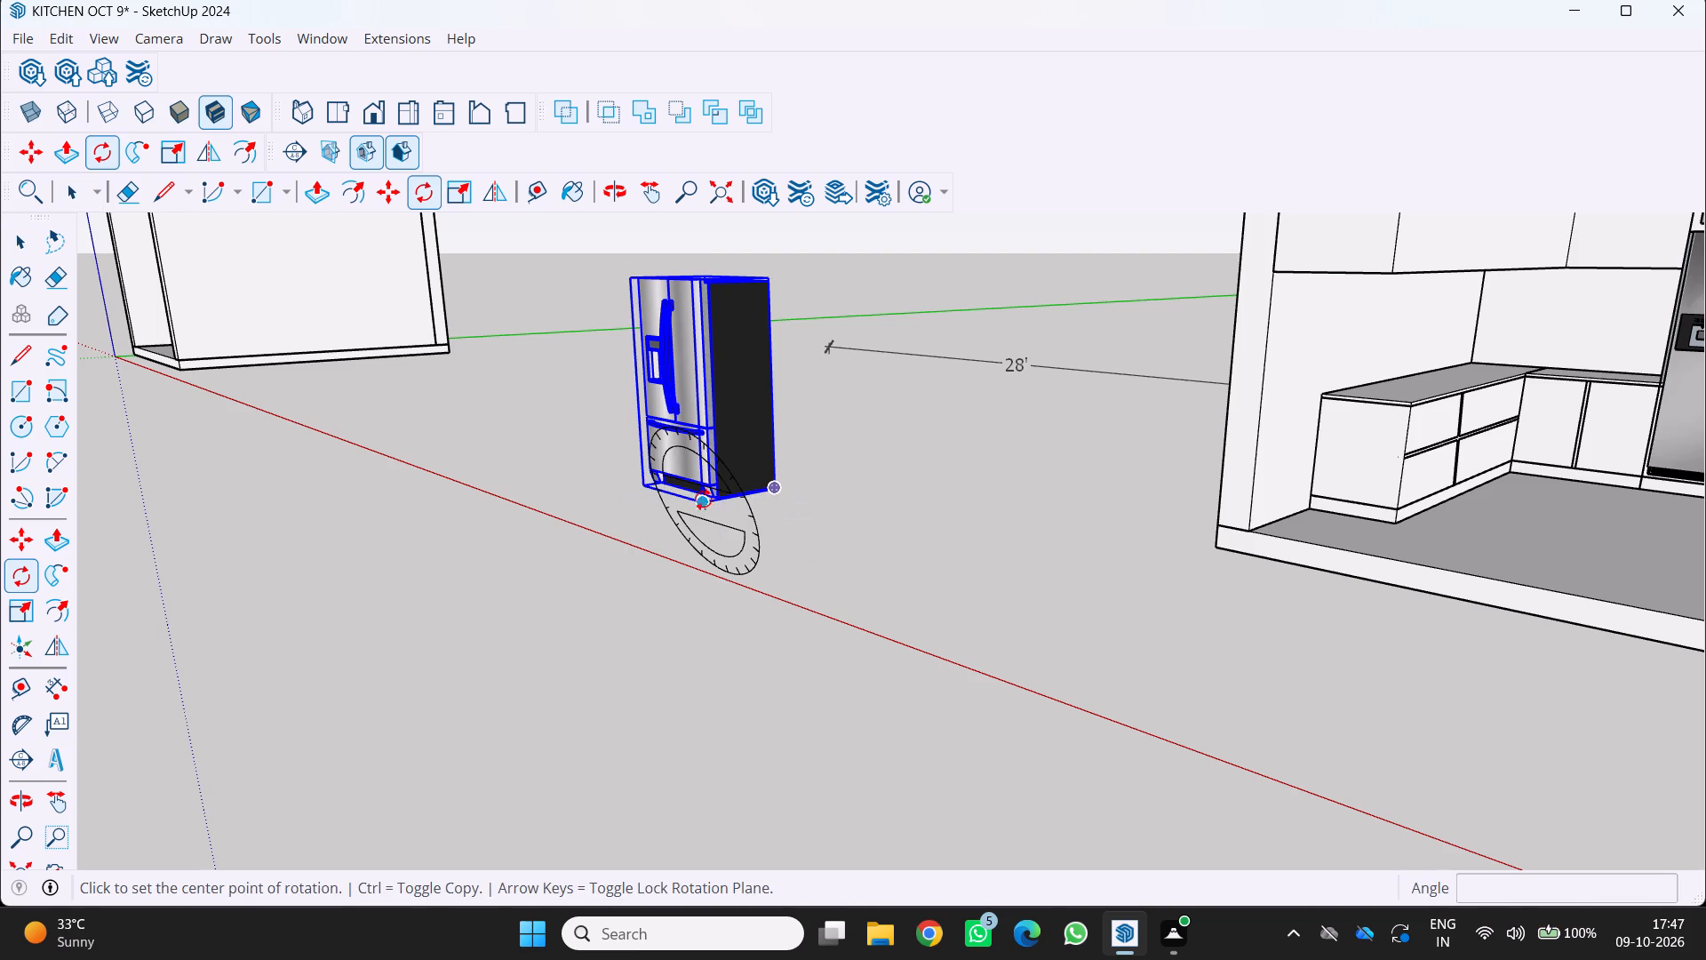
click(702, 501)
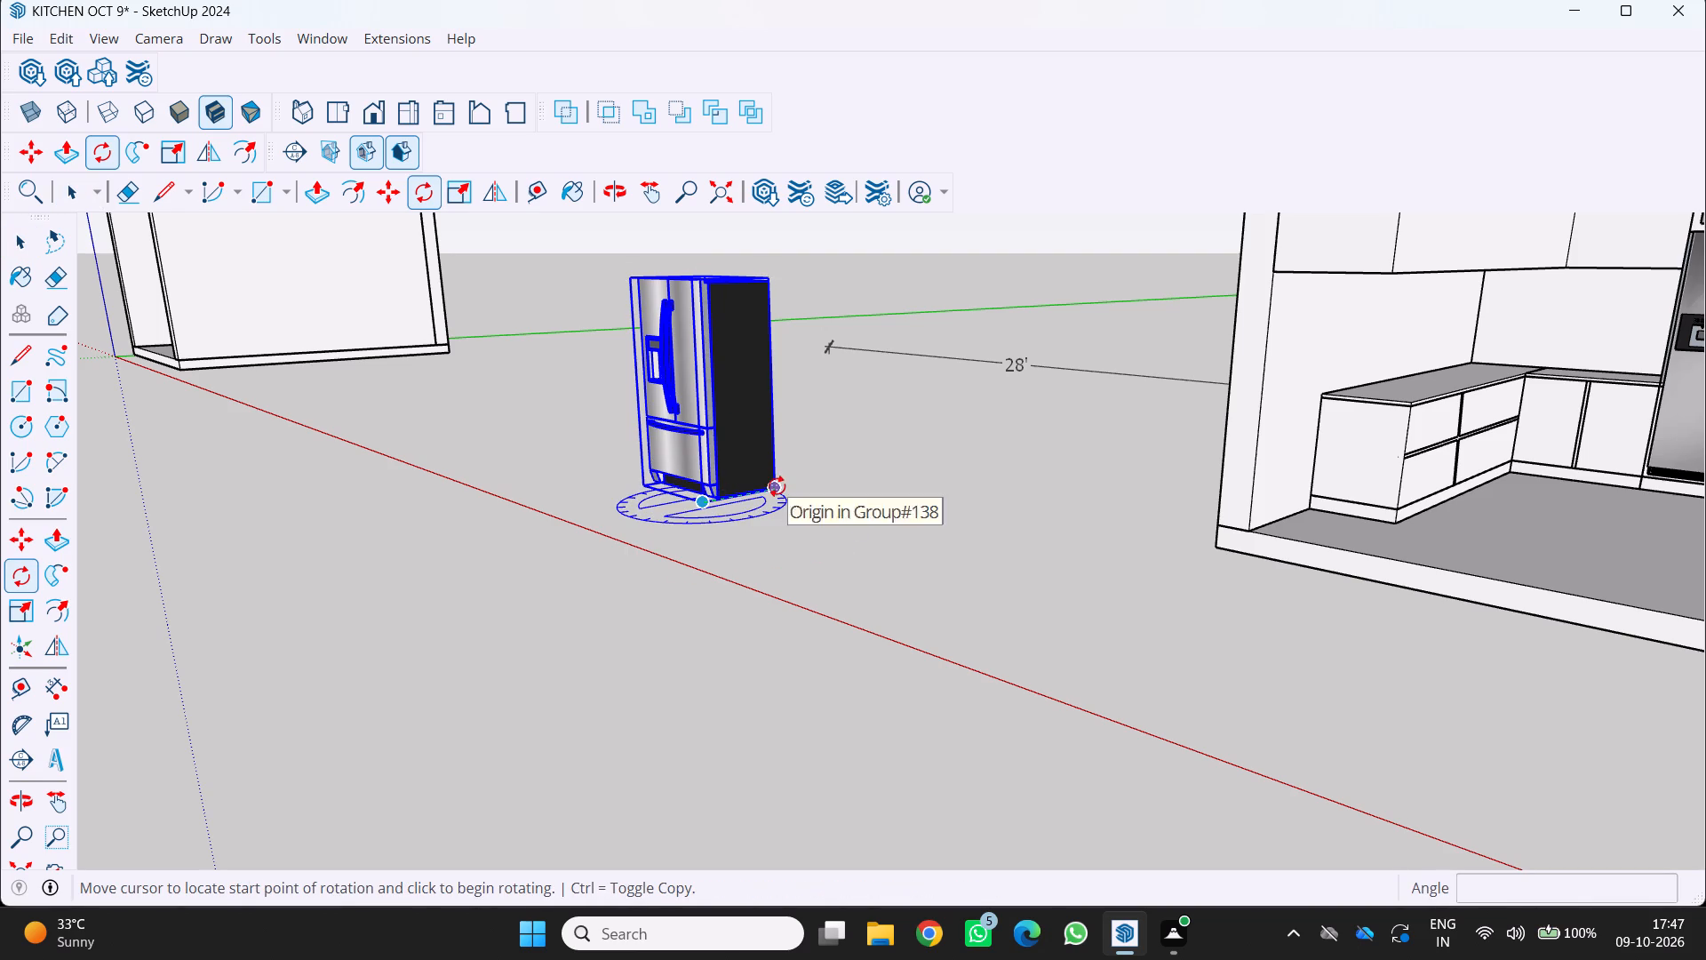
click(777, 486)
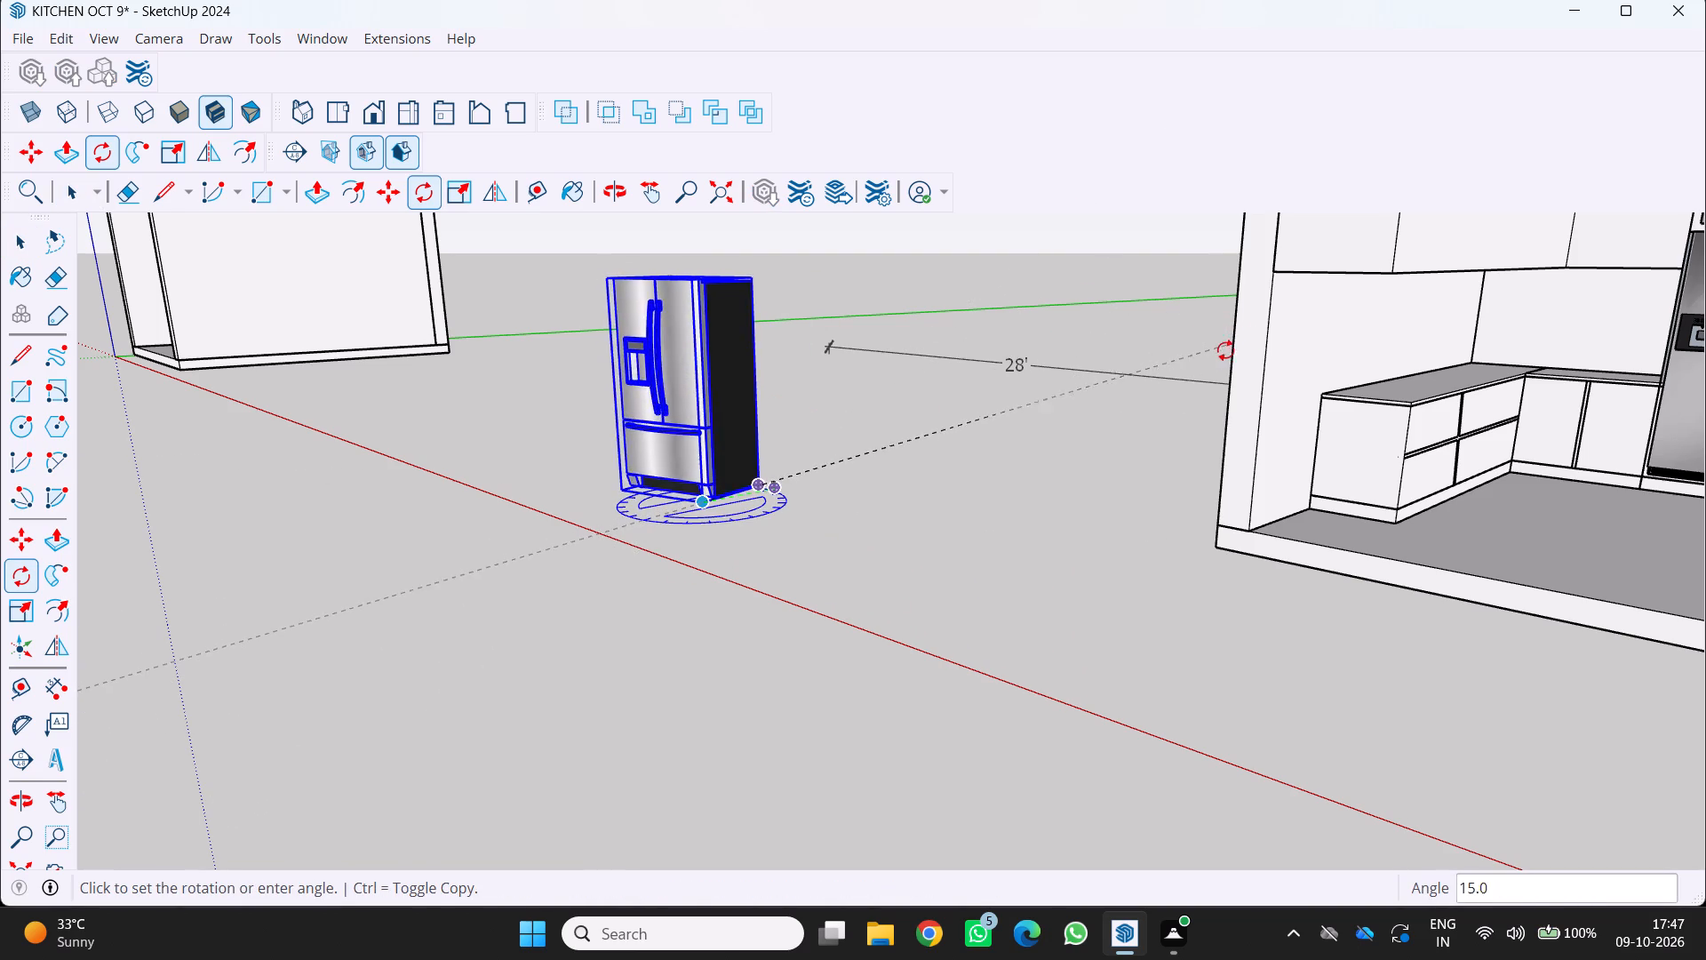
scroll(1252, 341, down, 2)
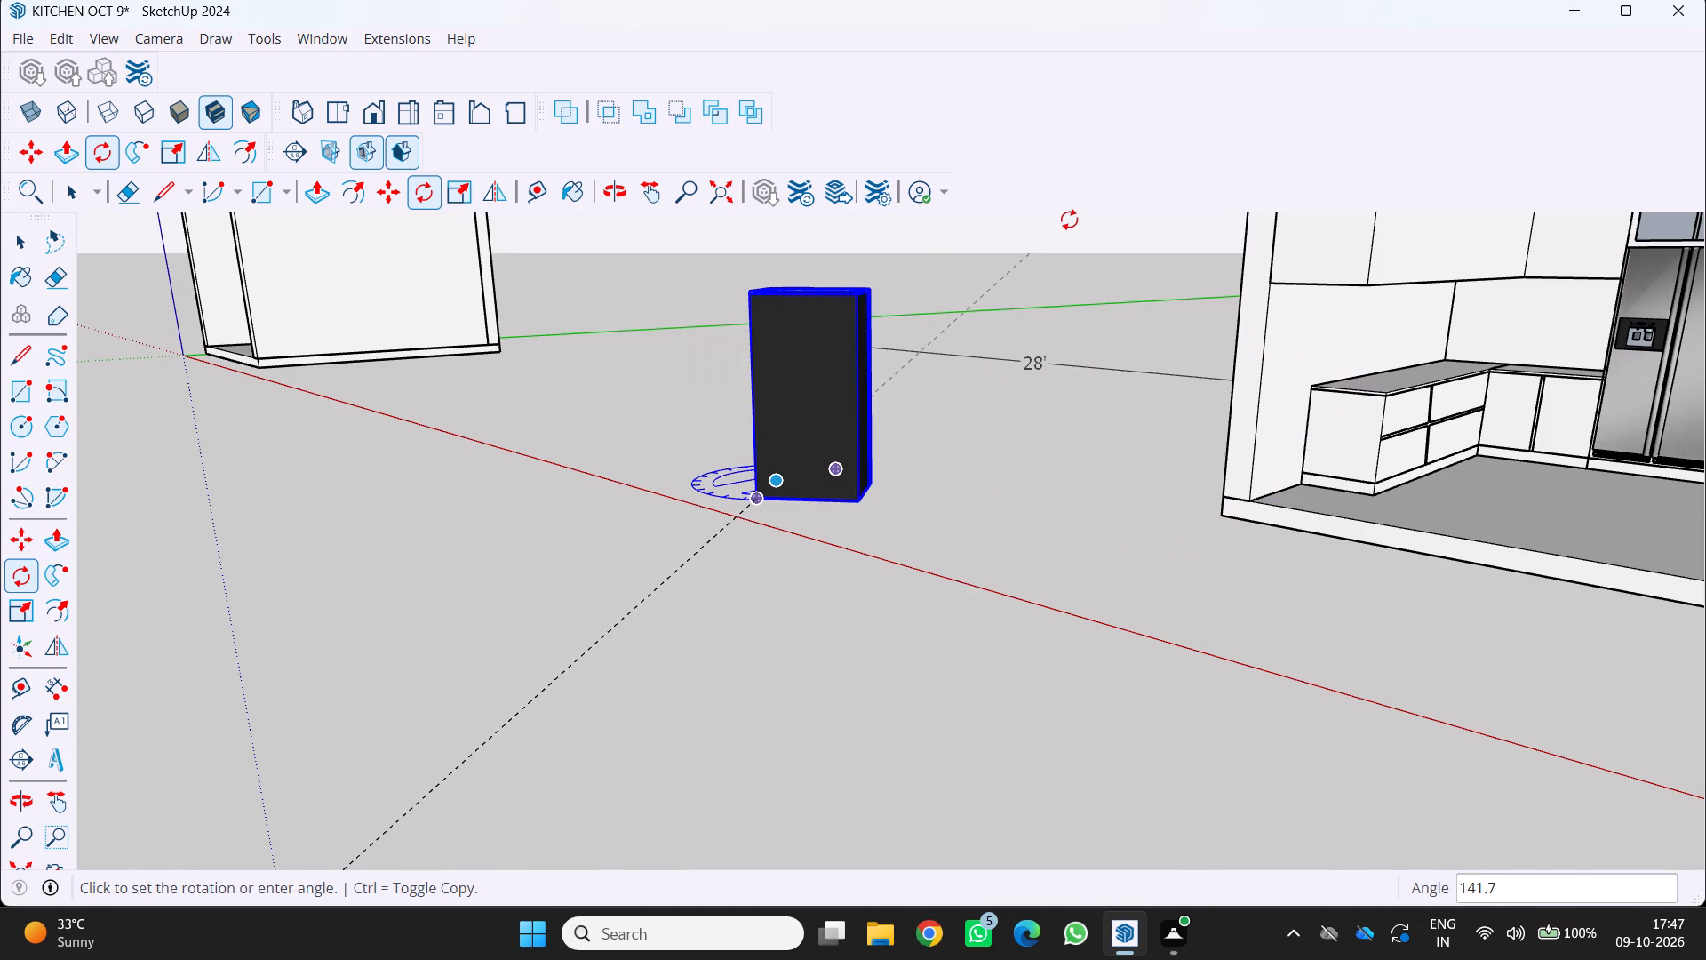
key(1)
text(80)
key(Return)
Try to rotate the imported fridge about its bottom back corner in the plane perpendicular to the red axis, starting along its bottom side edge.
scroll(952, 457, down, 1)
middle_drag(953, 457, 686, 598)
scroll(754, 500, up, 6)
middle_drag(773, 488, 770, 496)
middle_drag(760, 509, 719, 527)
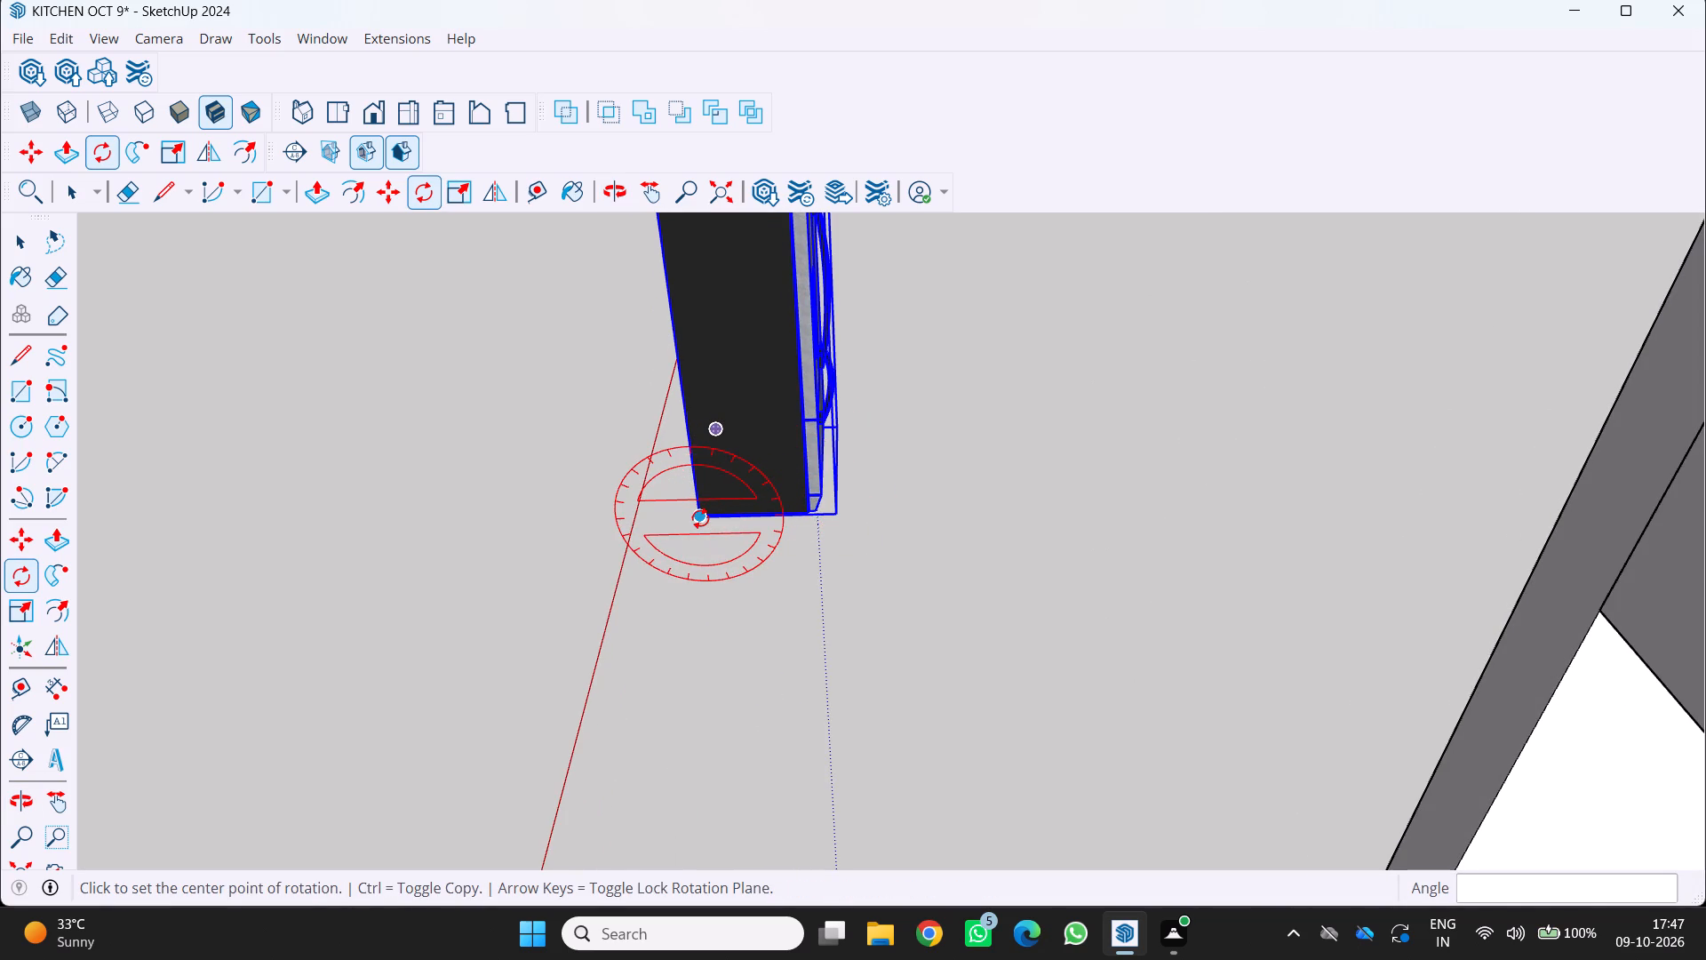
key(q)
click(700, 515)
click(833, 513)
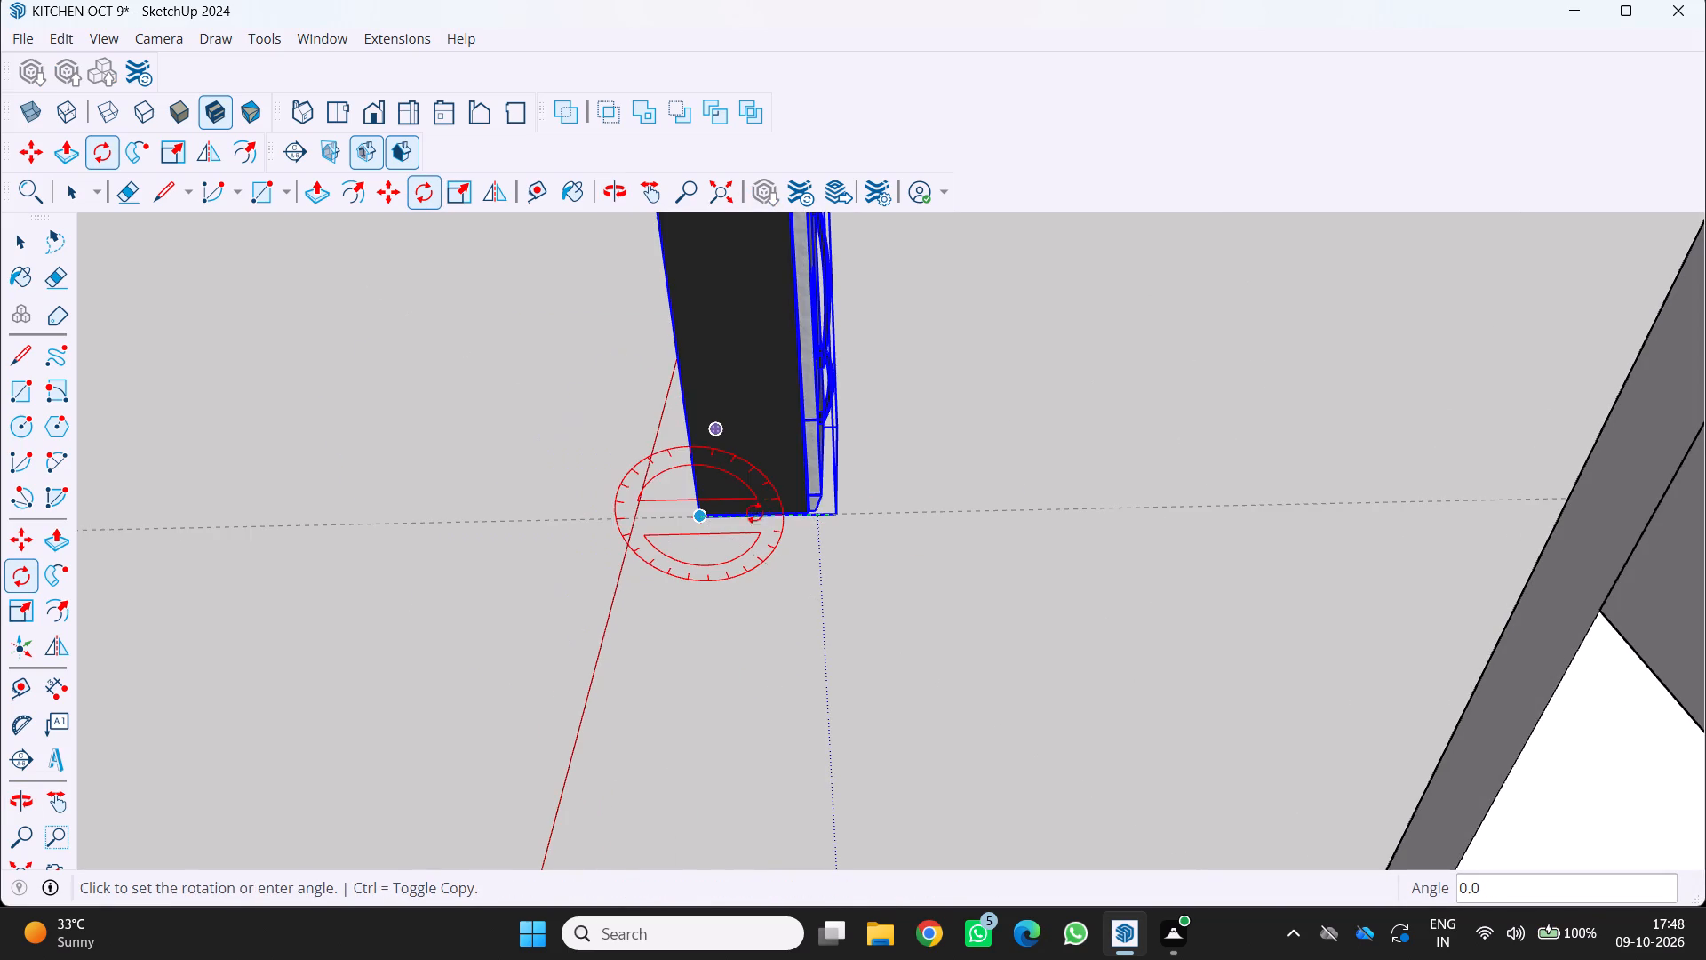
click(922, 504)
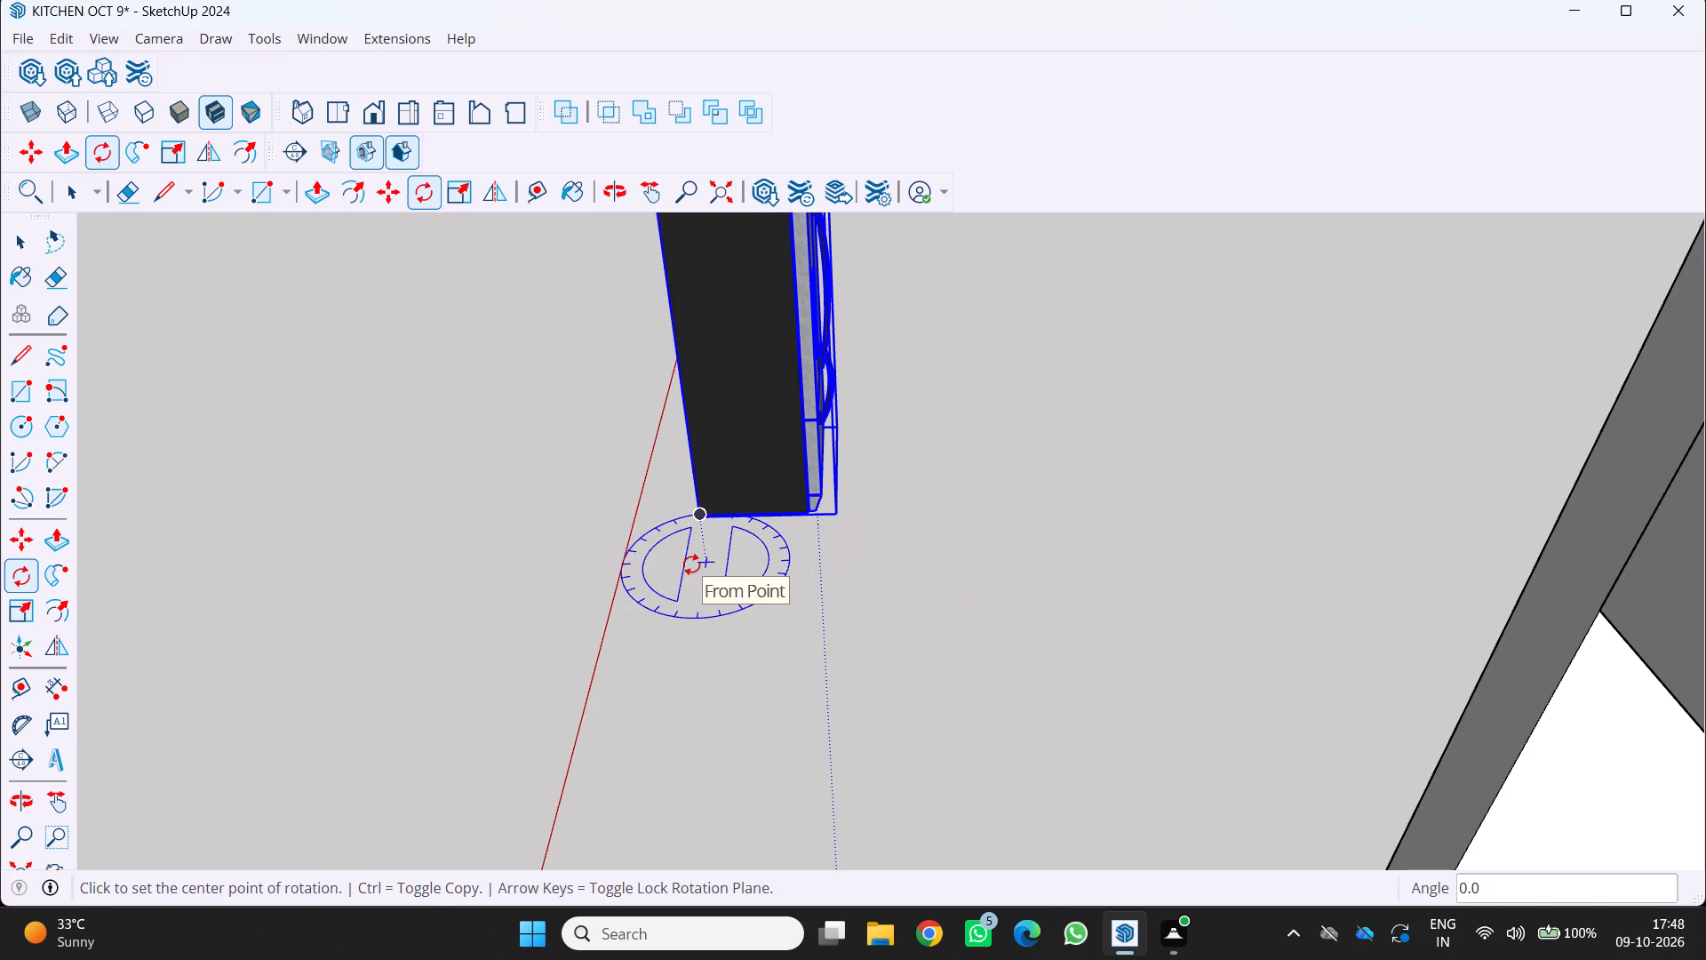
Rotate the imported fridge 90° horizontally about its bottom back corner so its doors face along the red axis.
key(q)
key(Right)
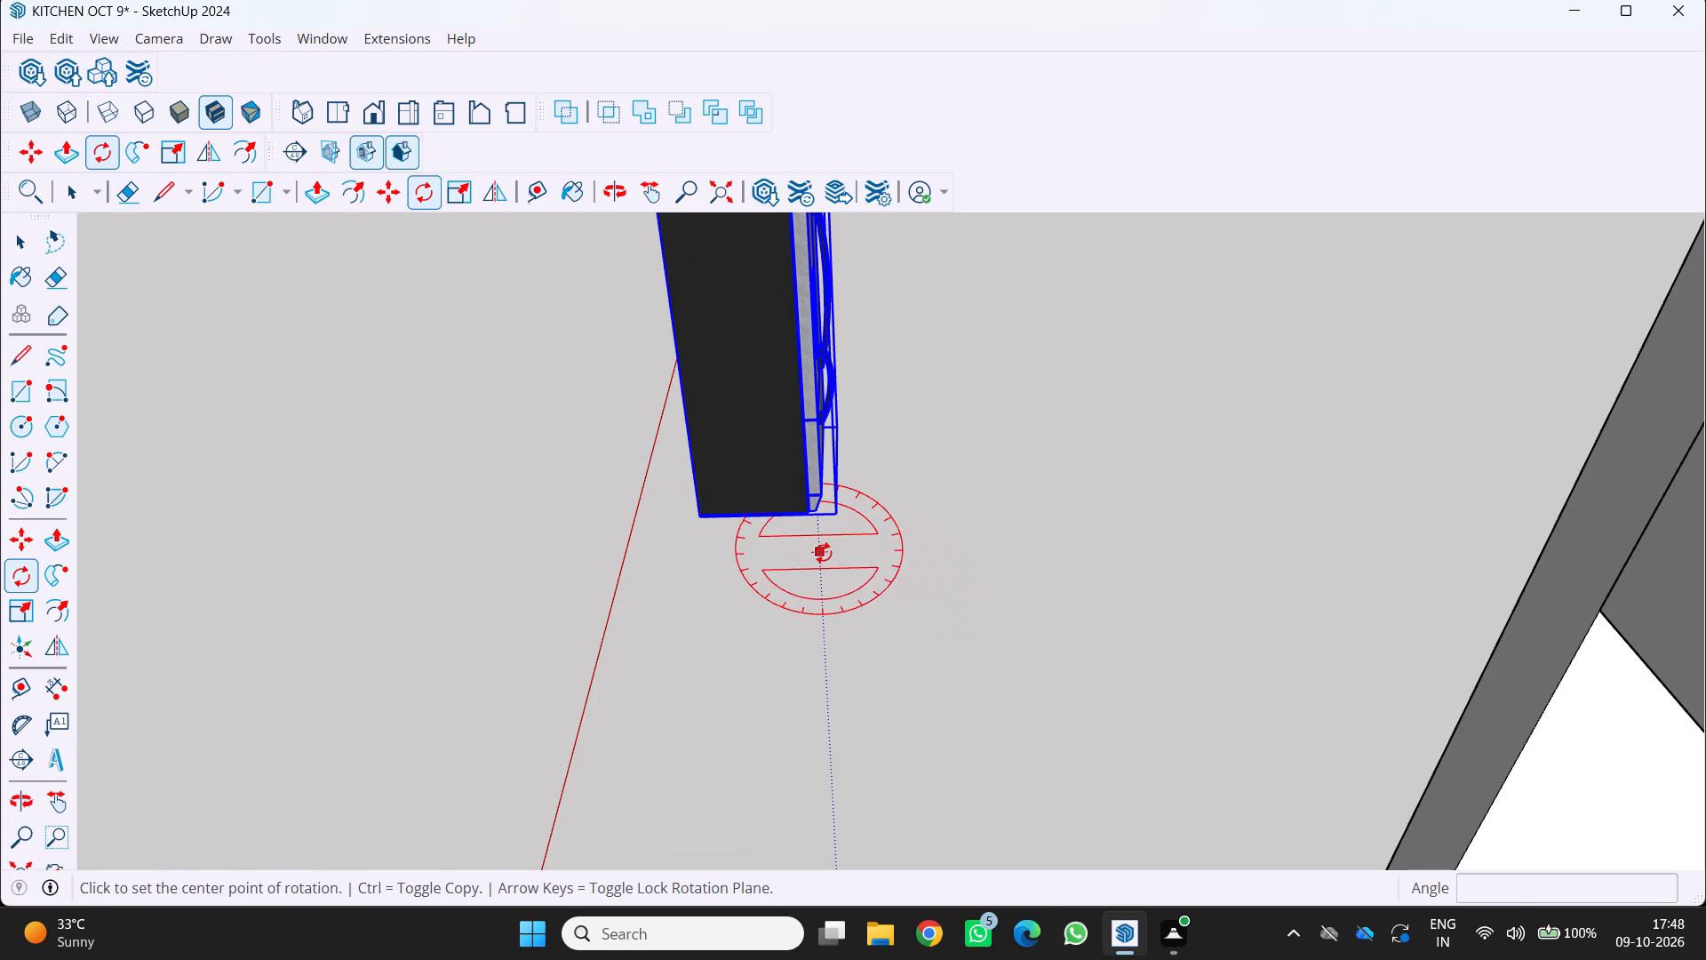
key(Left)
key(Up)
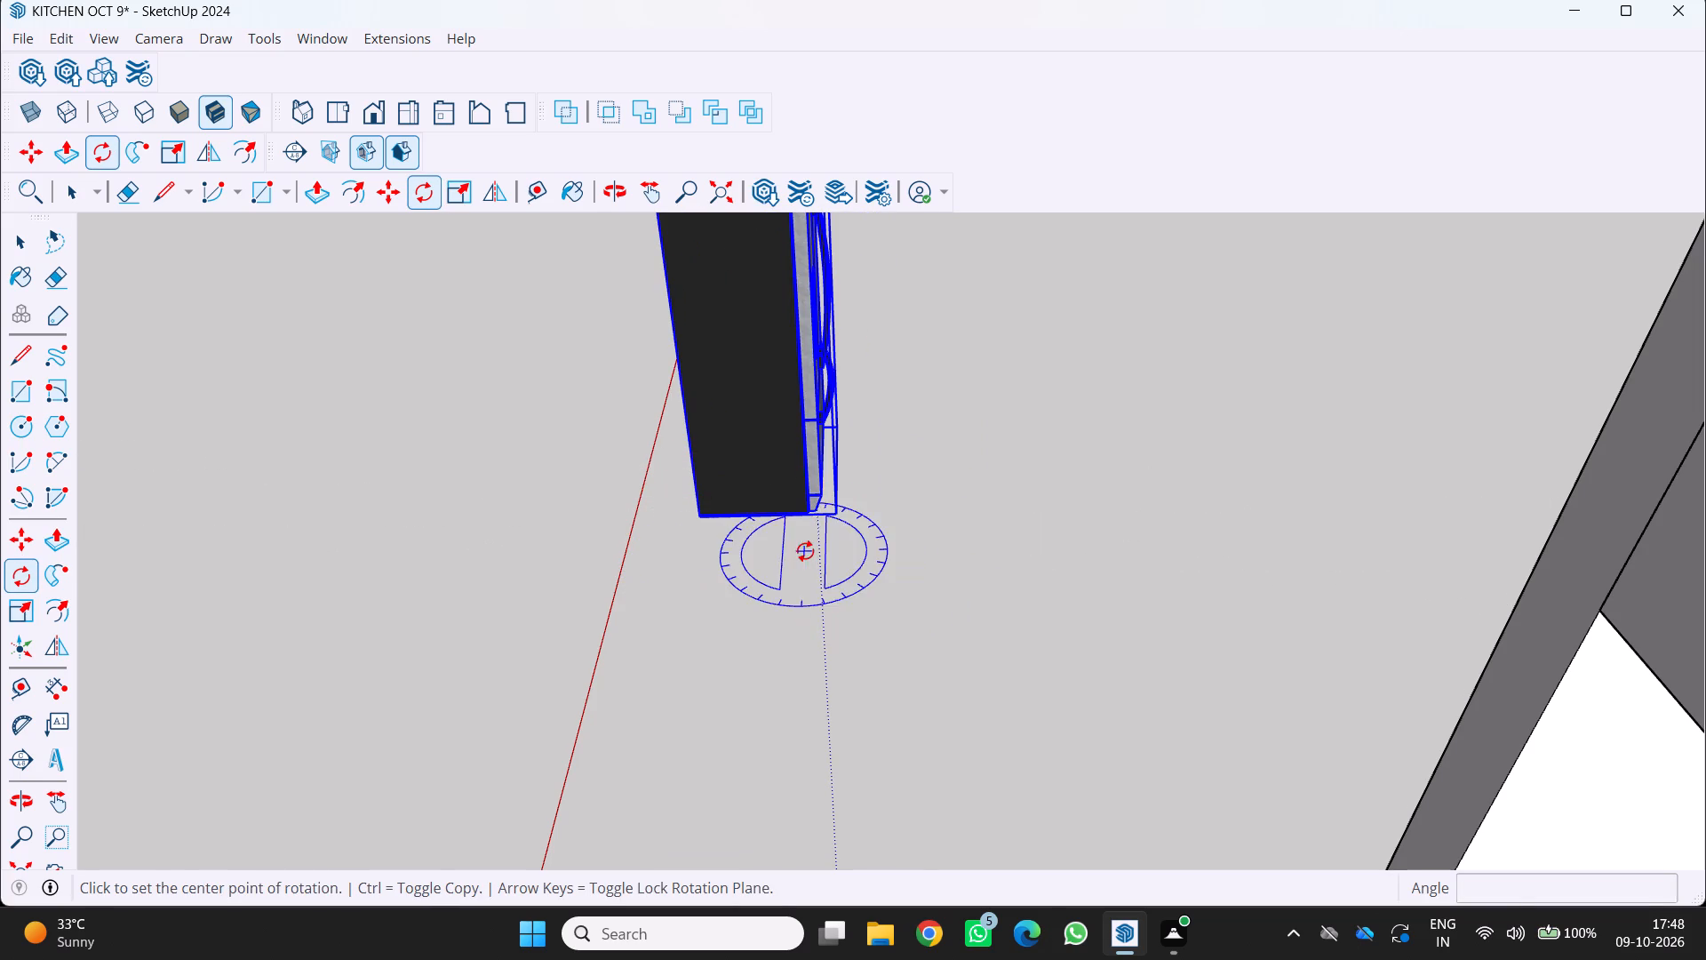
click(700, 516)
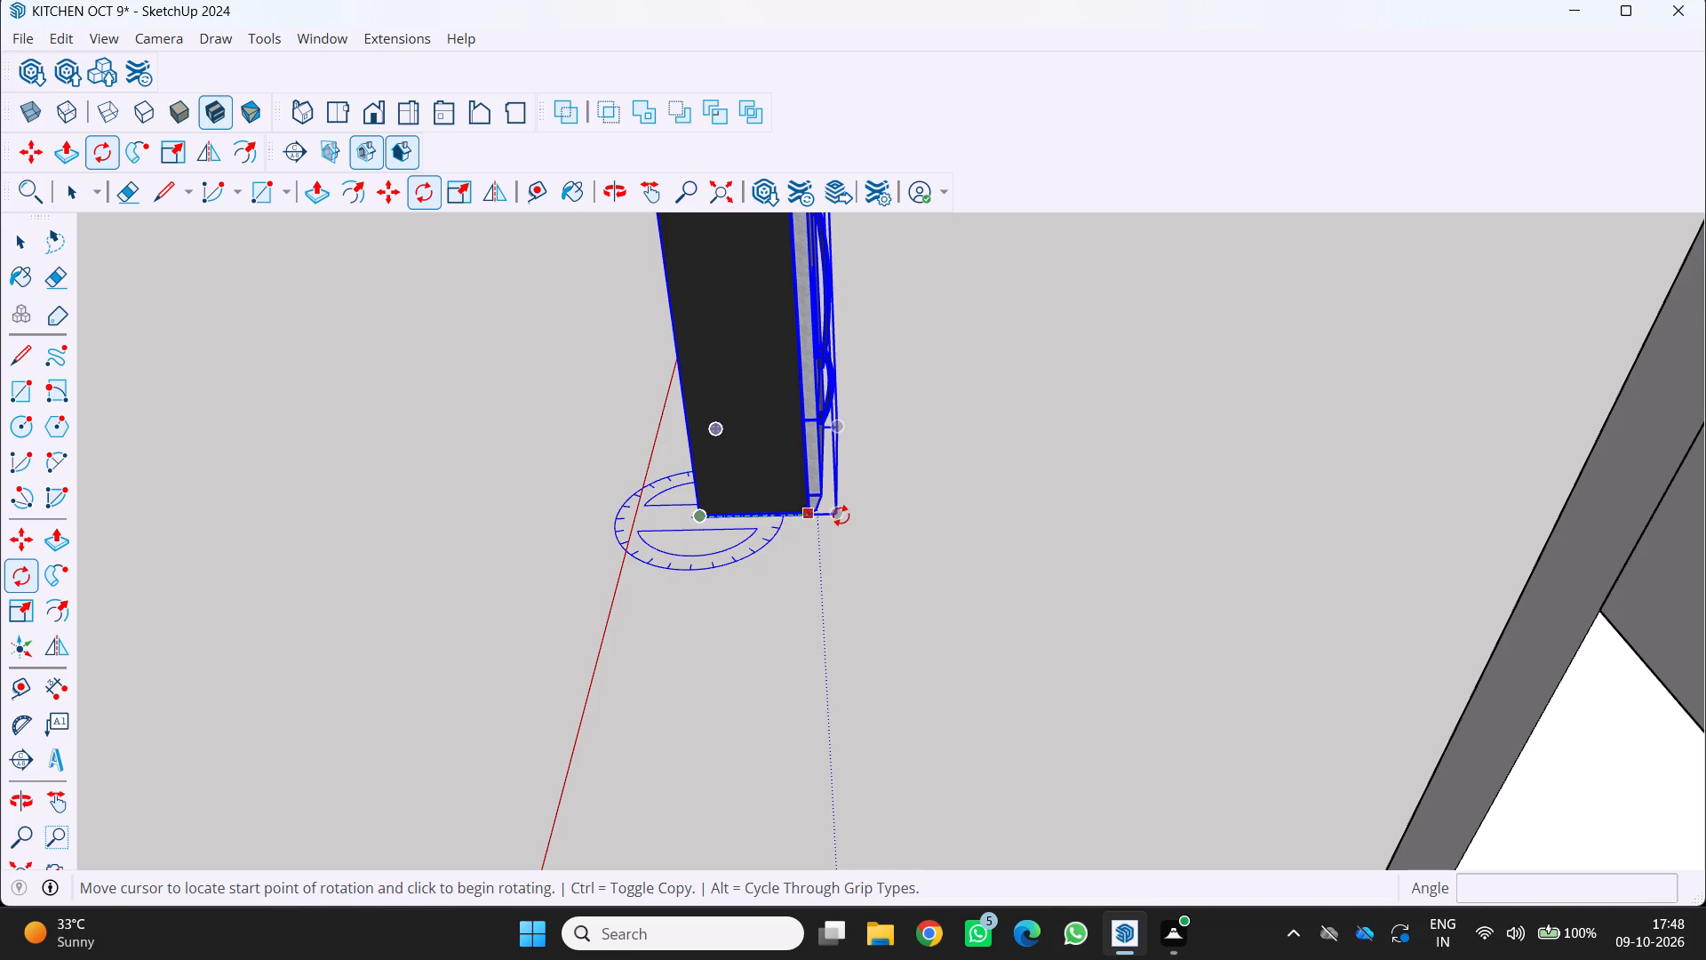
click(845, 514)
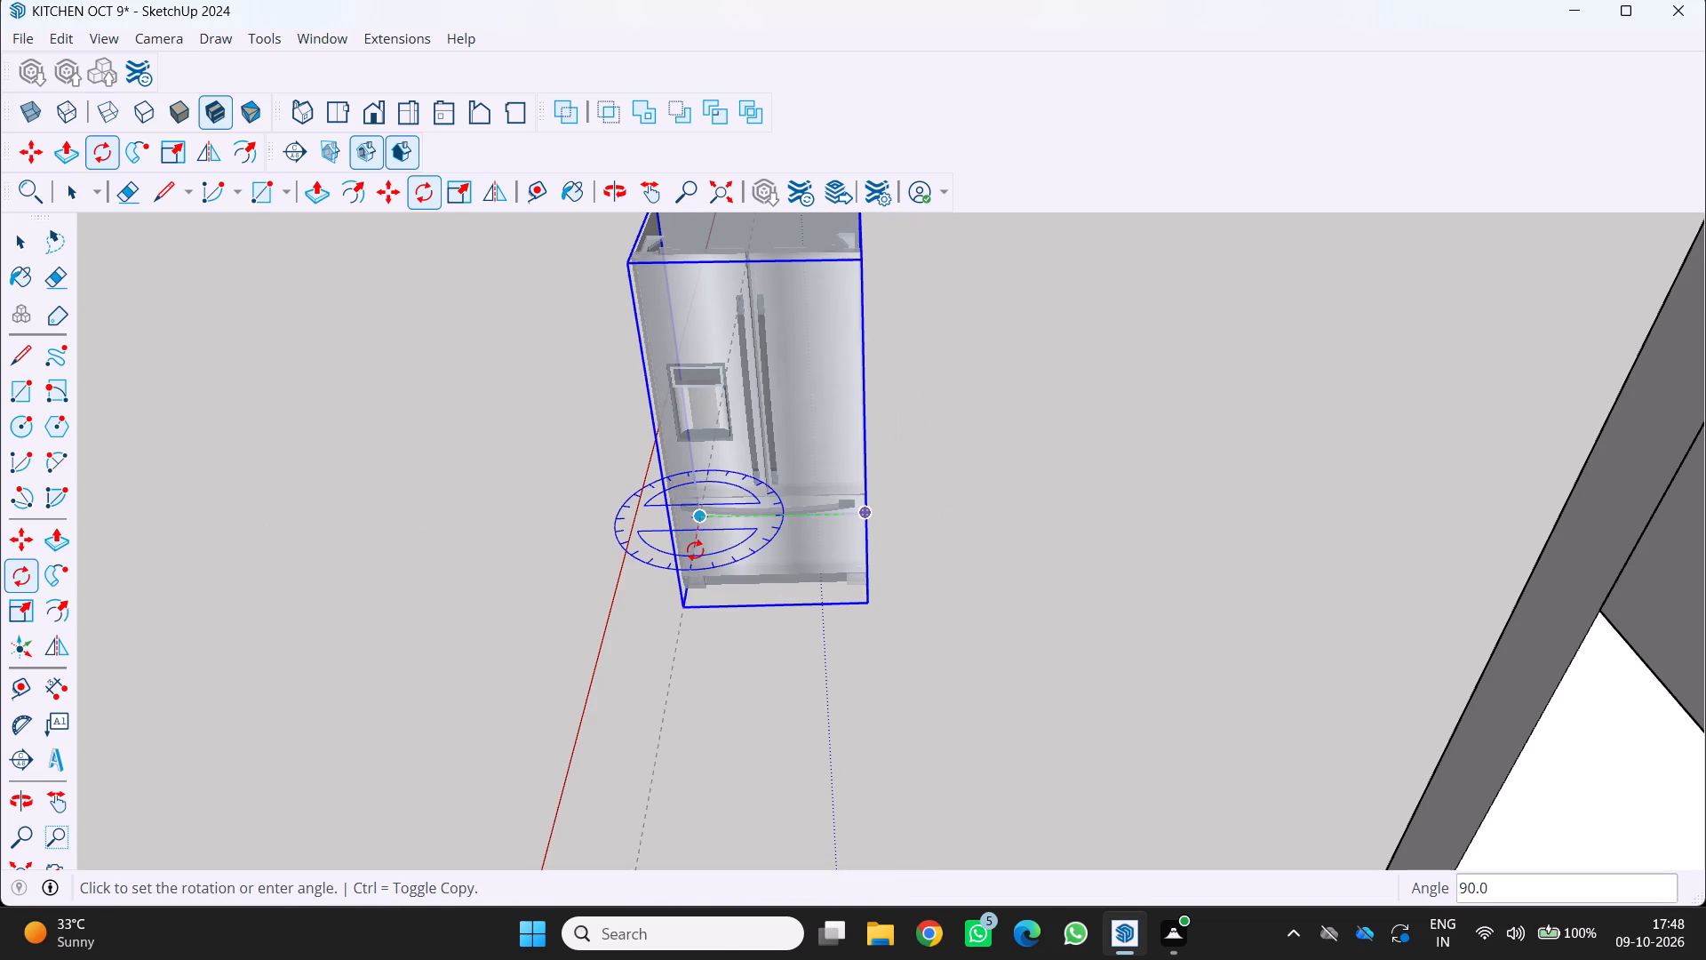
click(698, 550)
scroll(667, 702, down, 5)
key(space)
key(space)
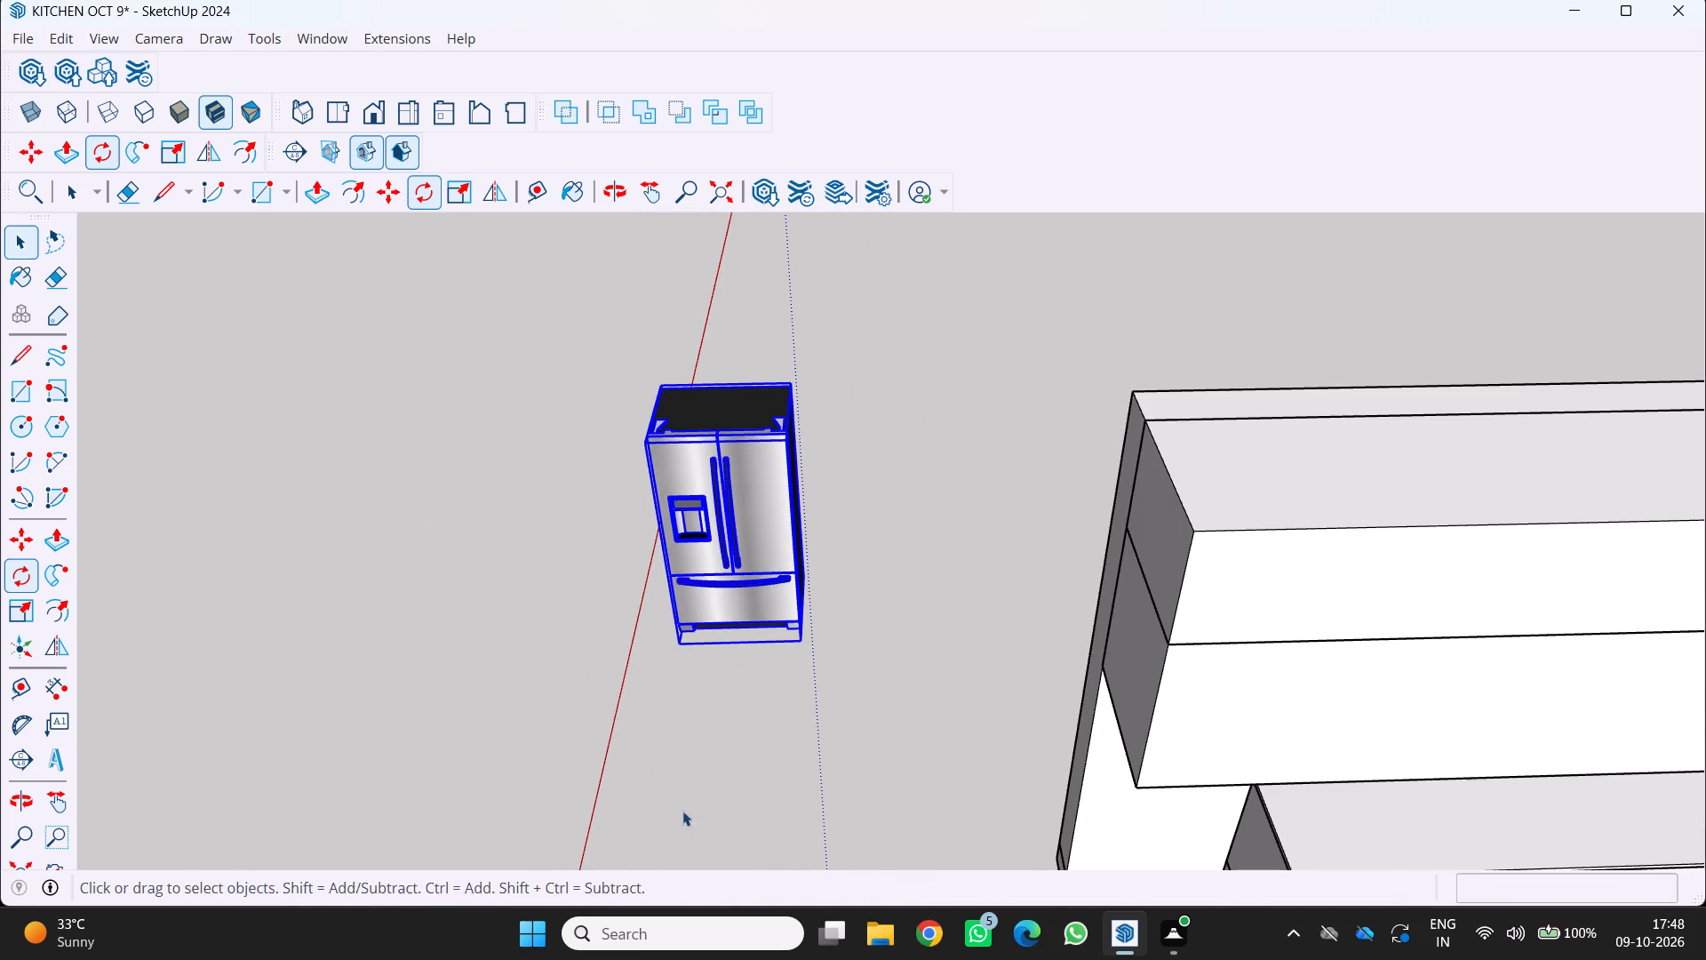
Move the imported fridge by its bottom front corner about 12' 4" into the kitchen, beside the drawer counter at the side wall's open end.
middle_drag(737, 780, 786, 614)
scroll(786, 614, down, 6)
scroll(669, 711, up, 1)
scroll(757, 699, up, 2)
key(m)
scroll(765, 697, up, 6)
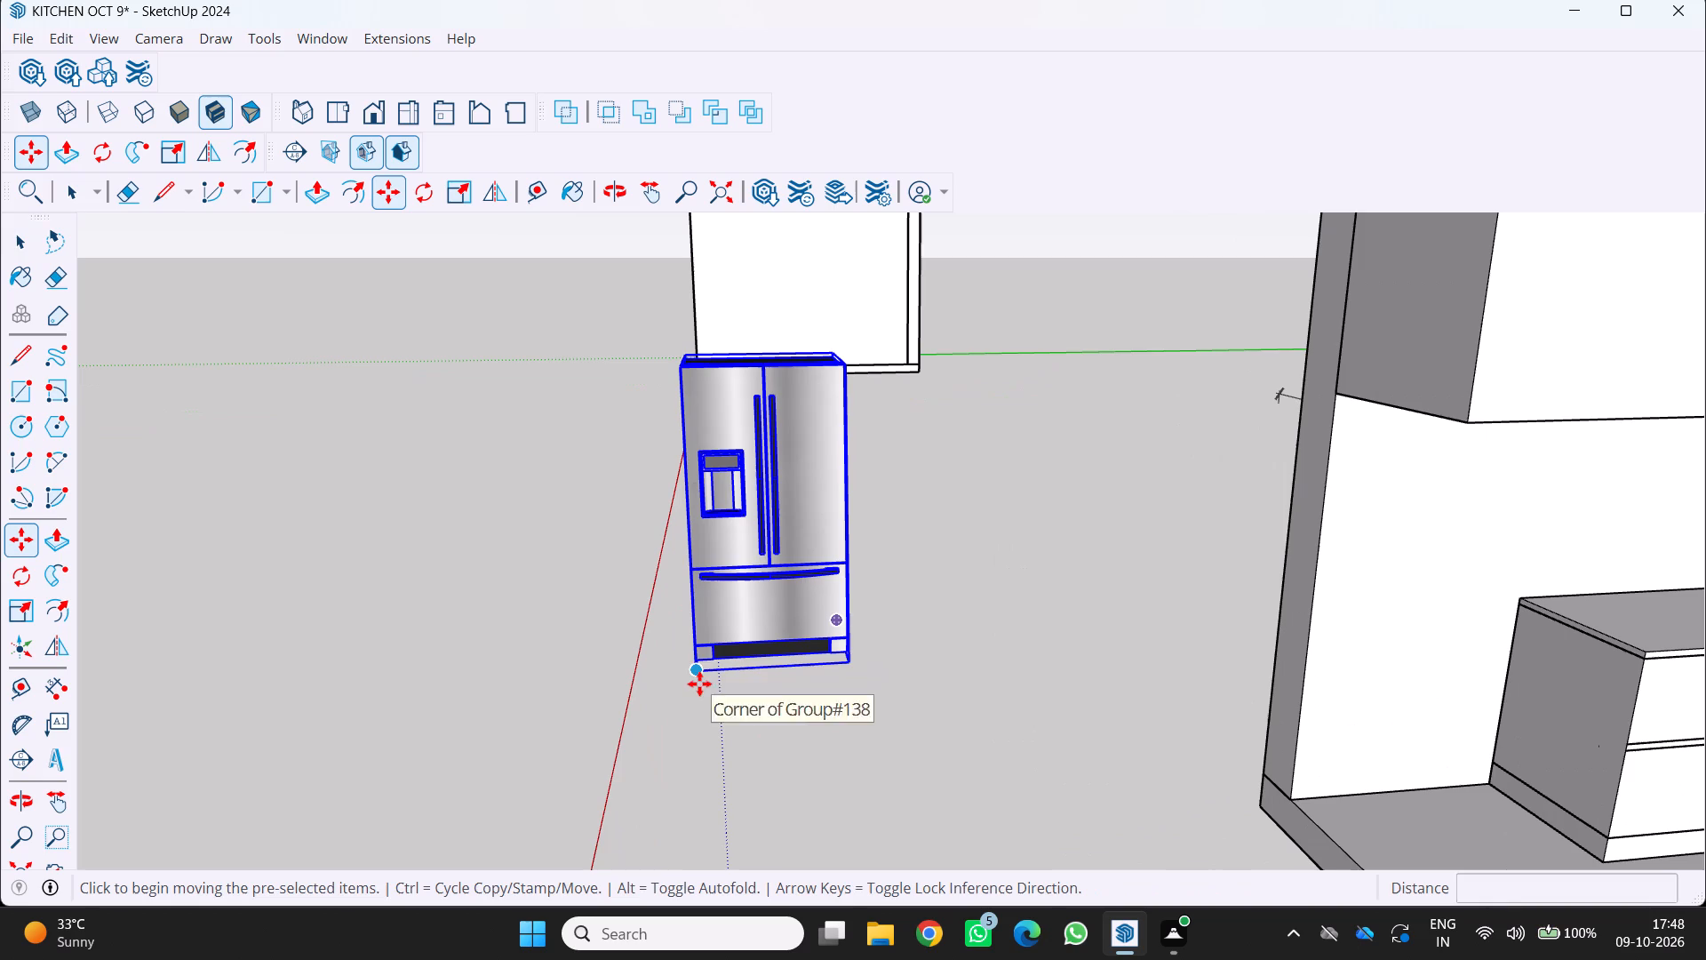
click(697, 668)
scroll(1298, 919, down, 1)
scroll(1164, 787, down, 9)
scroll(1255, 828, up, 4)
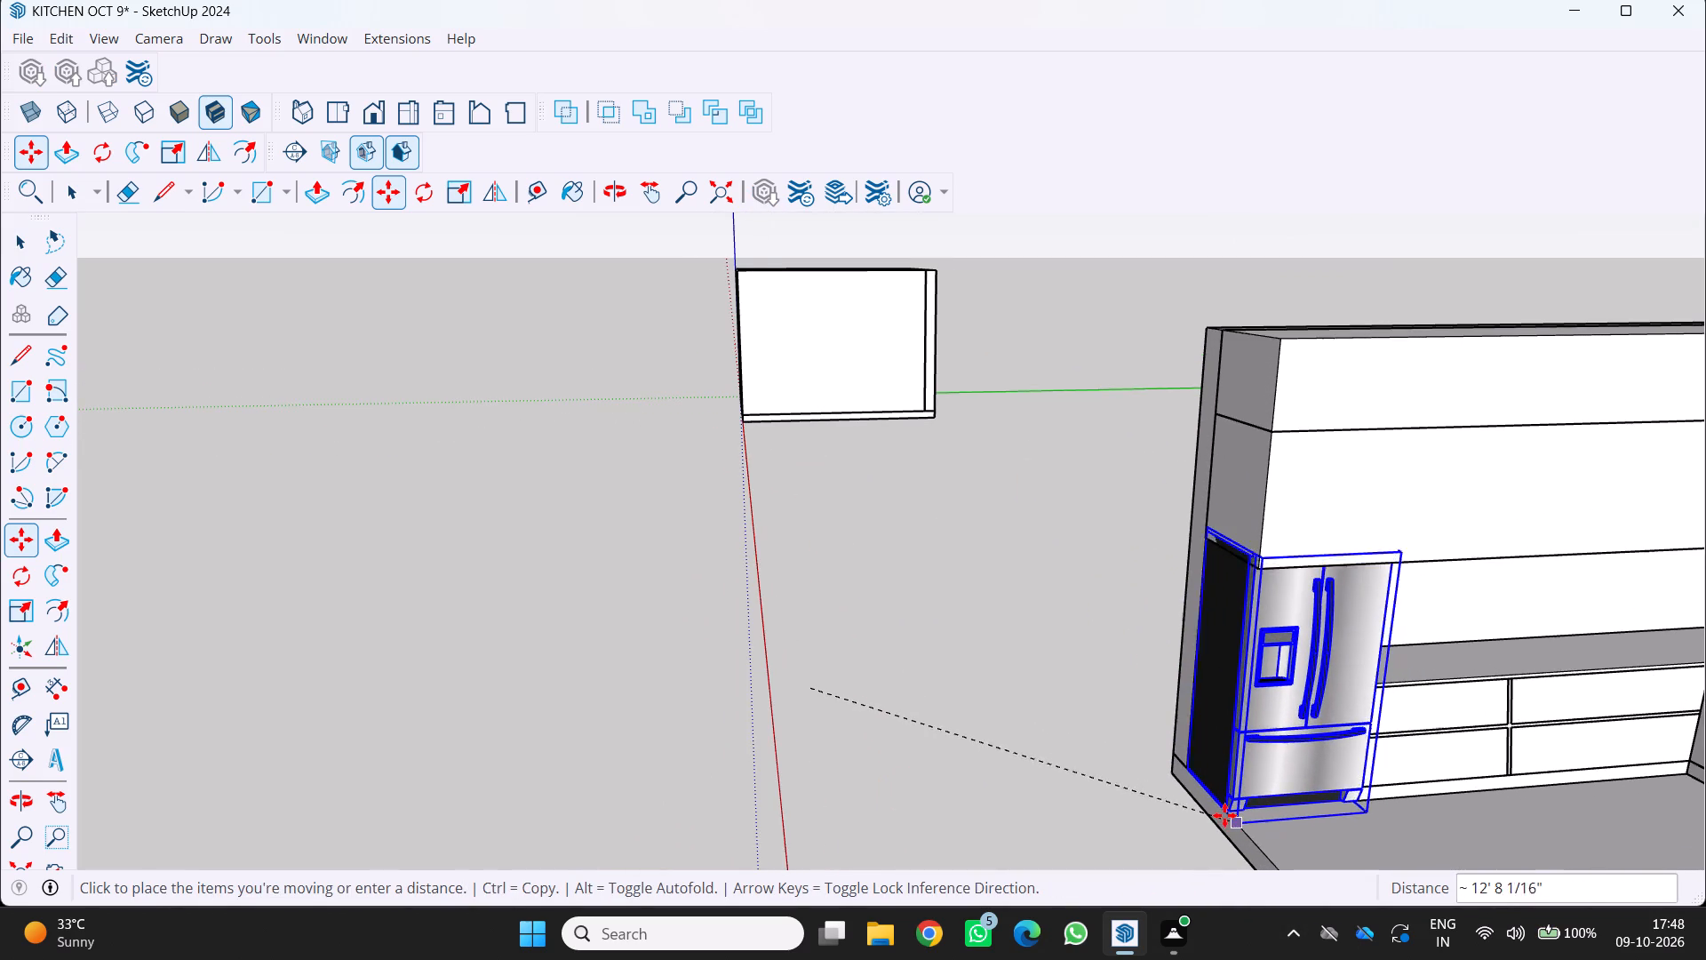
scroll(1223, 813, up, 6)
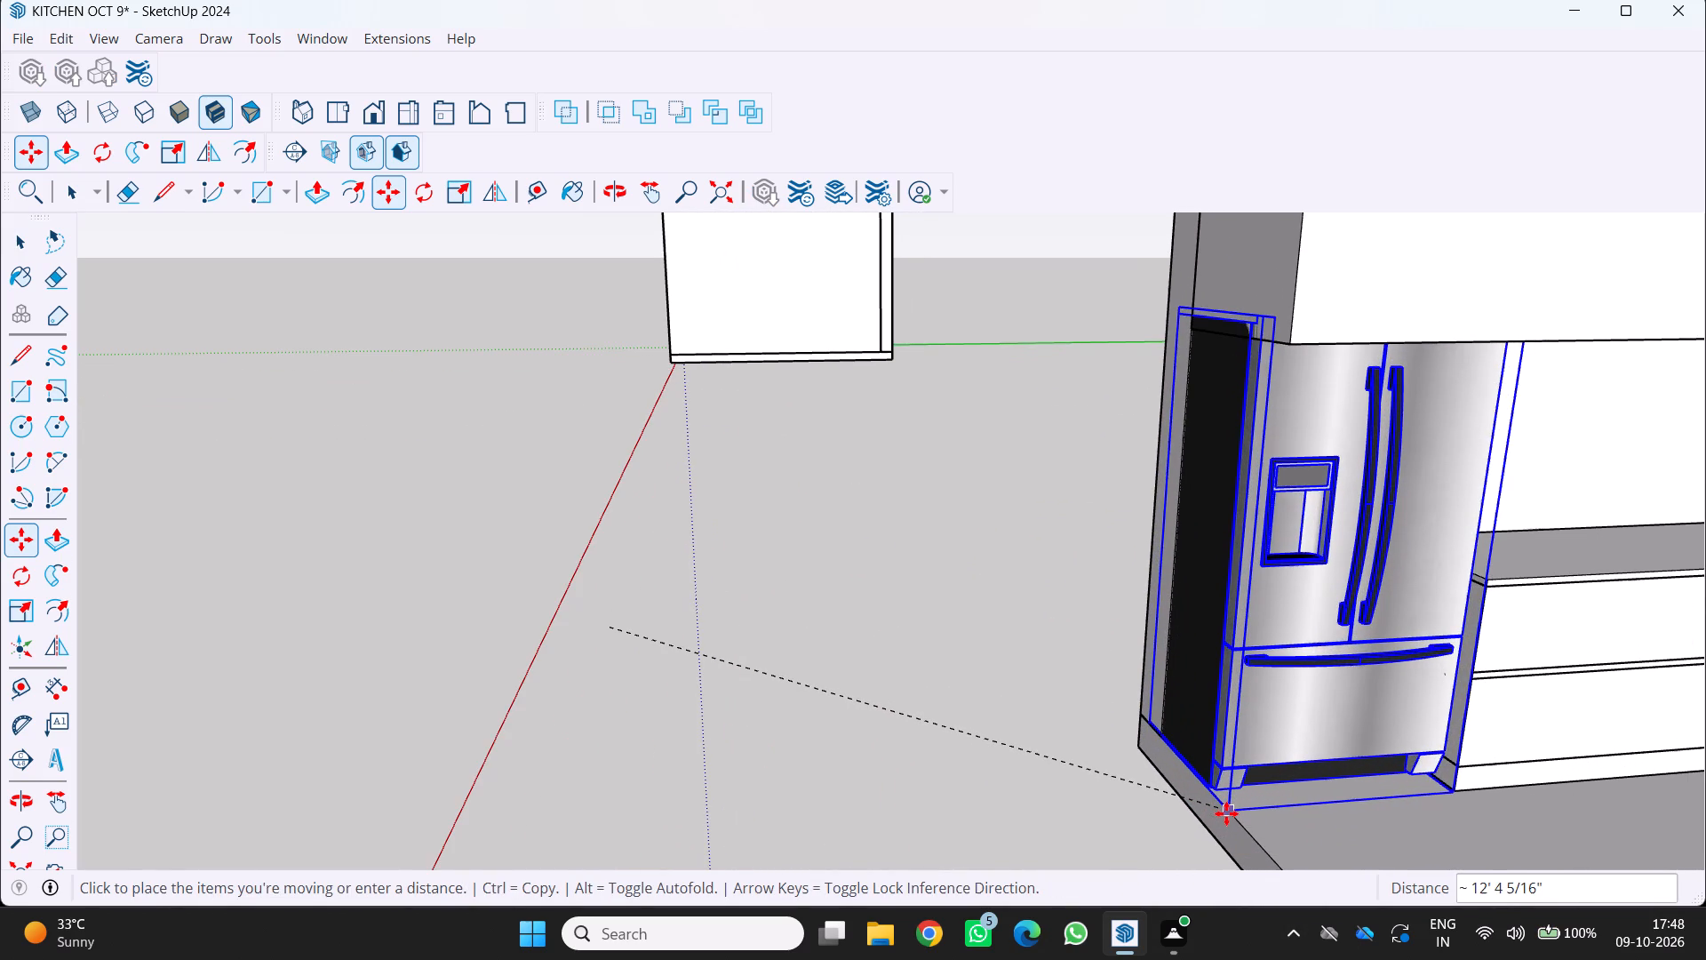
click(1226, 813)
key(space)
click(649, 866)
Examine the placed fridge and the whole kitchen layout from several angles.
scroll(630, 810, down, 5)
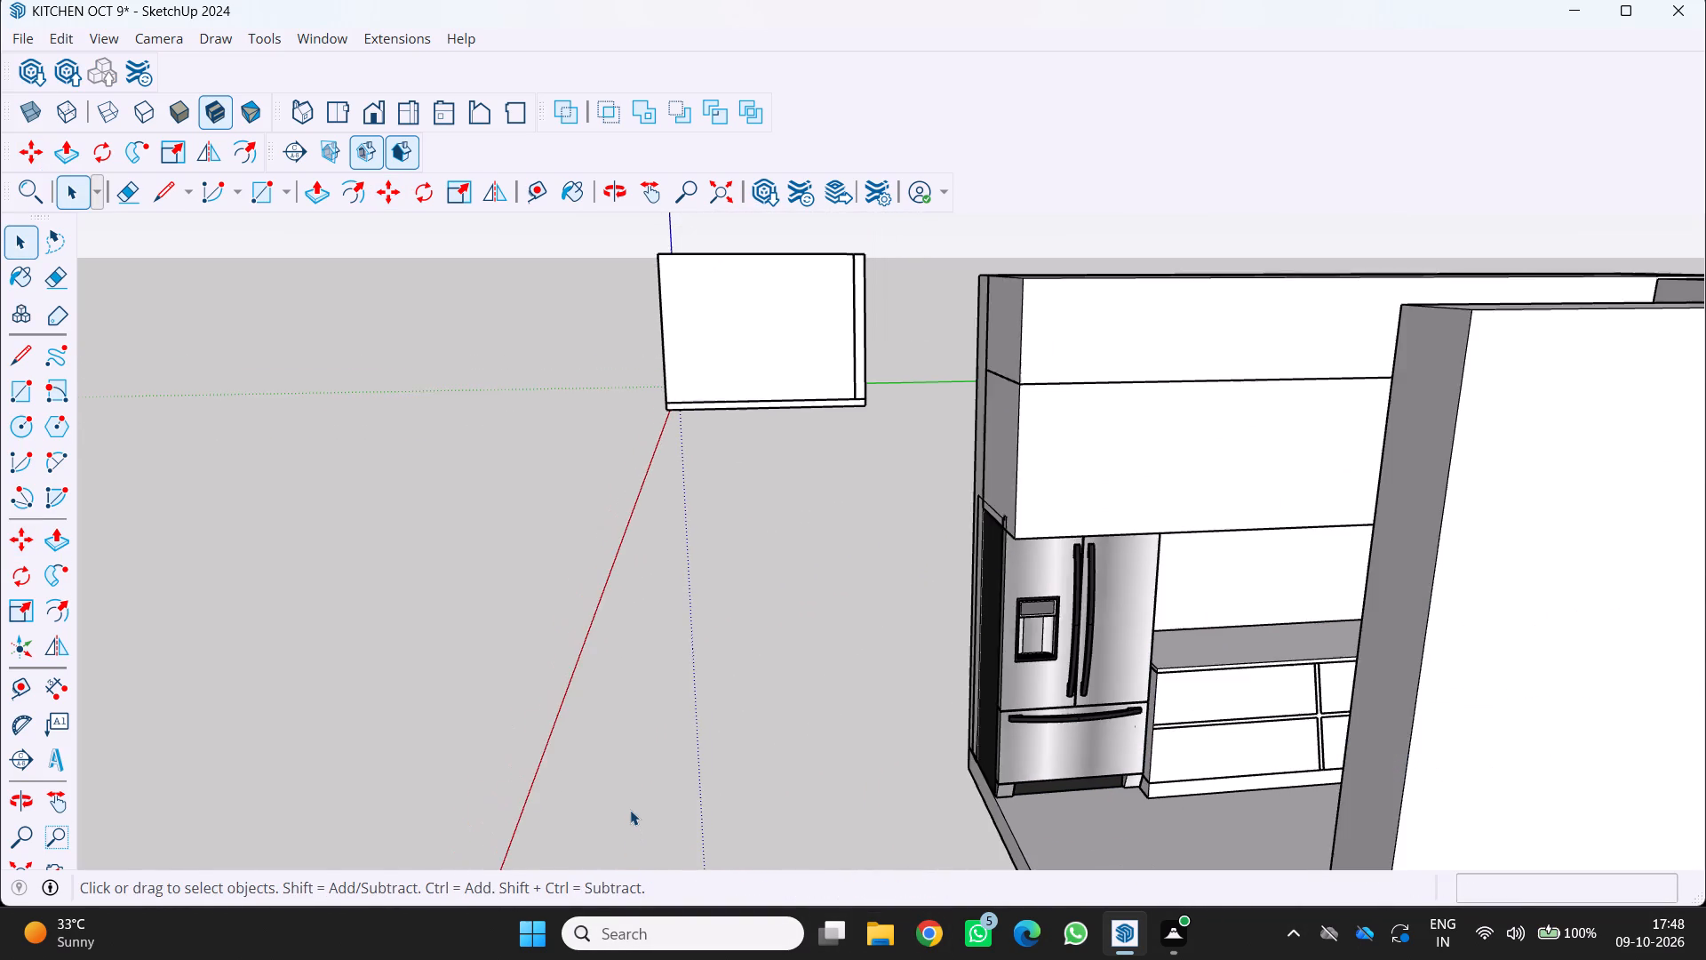
scroll(629, 808, down, 2)
middle_drag(705, 799, 838, 767)
middle_drag(841, 766, 915, 741)
scroll(946, 724, down, 4)
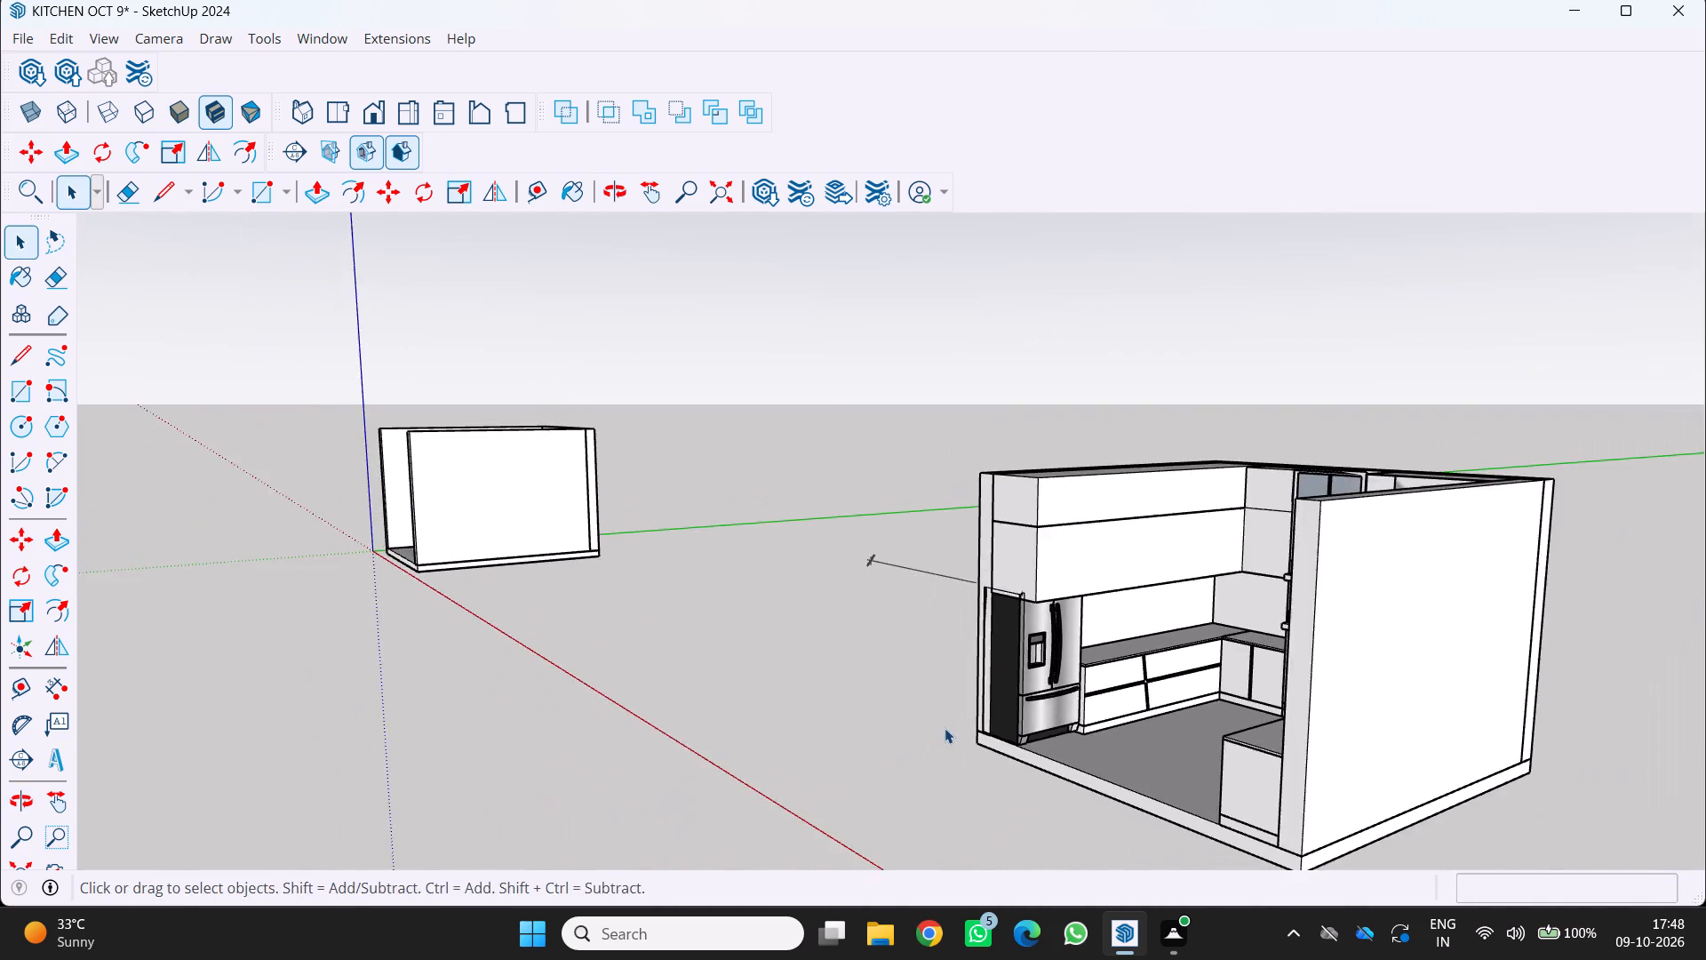
middle_drag(948, 730, 1179, 798)
scroll(1145, 683, up, 2)
middle_drag(1180, 695, 1191, 696)
middle_drag(1192, 697, 1366, 724)
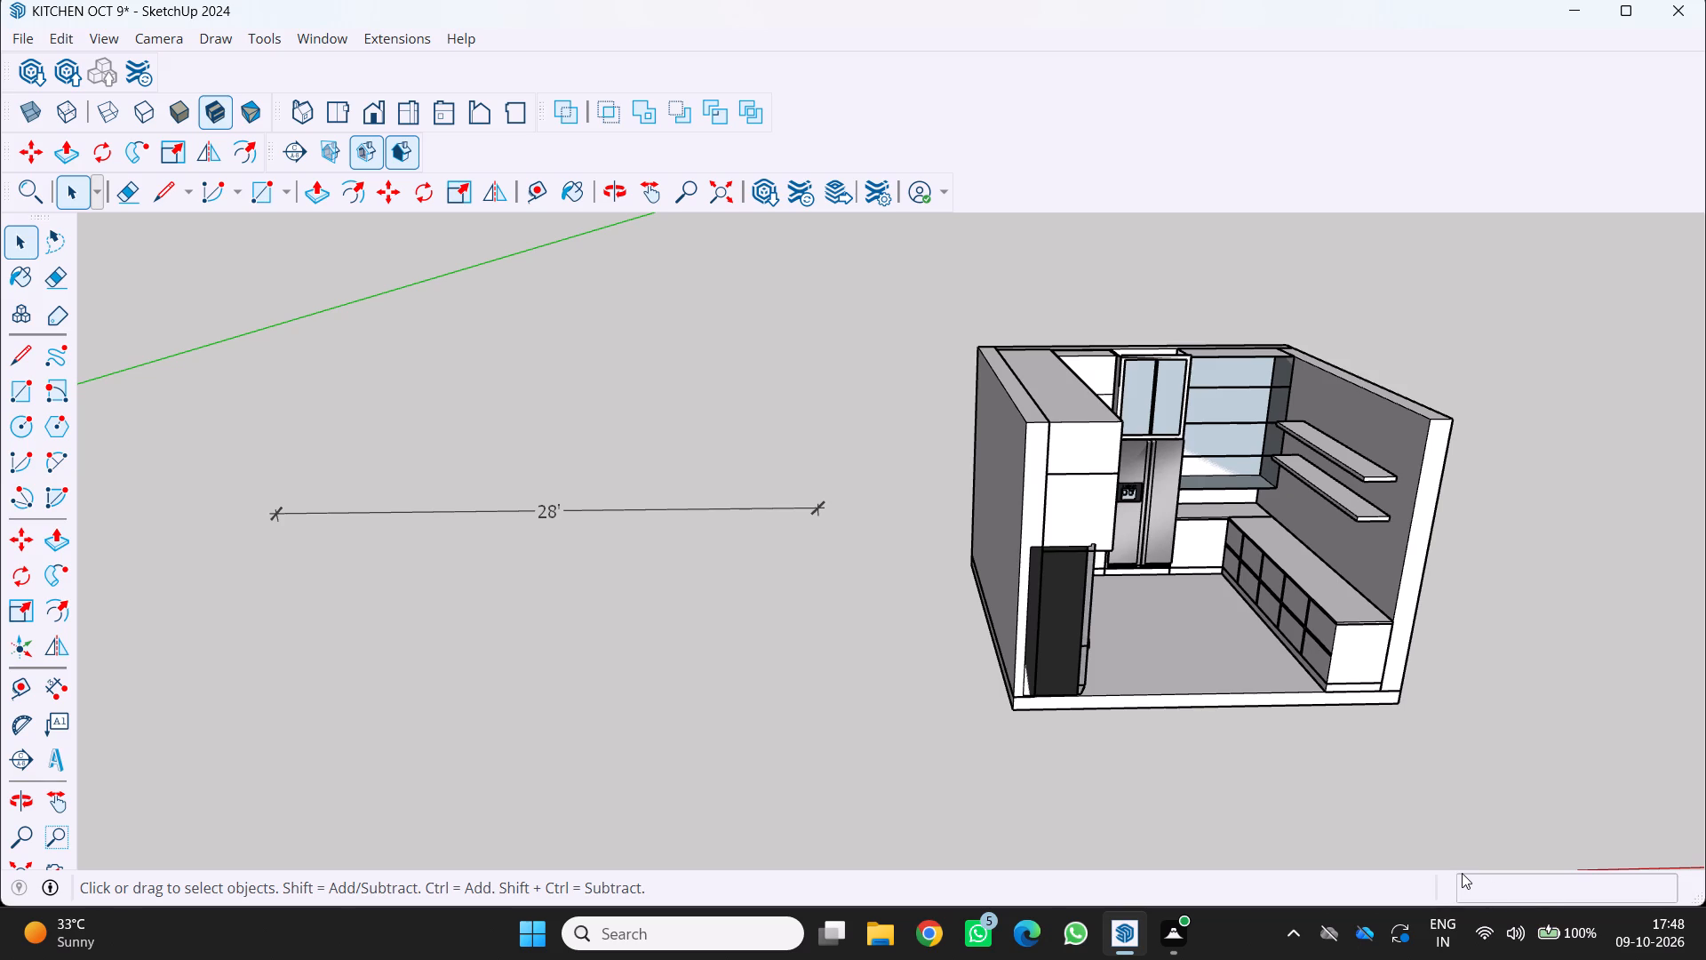
scroll(1381, 619, down, 1)
middle_drag(1380, 619, 1251, 516)
scroll(1239, 547, up, 2)
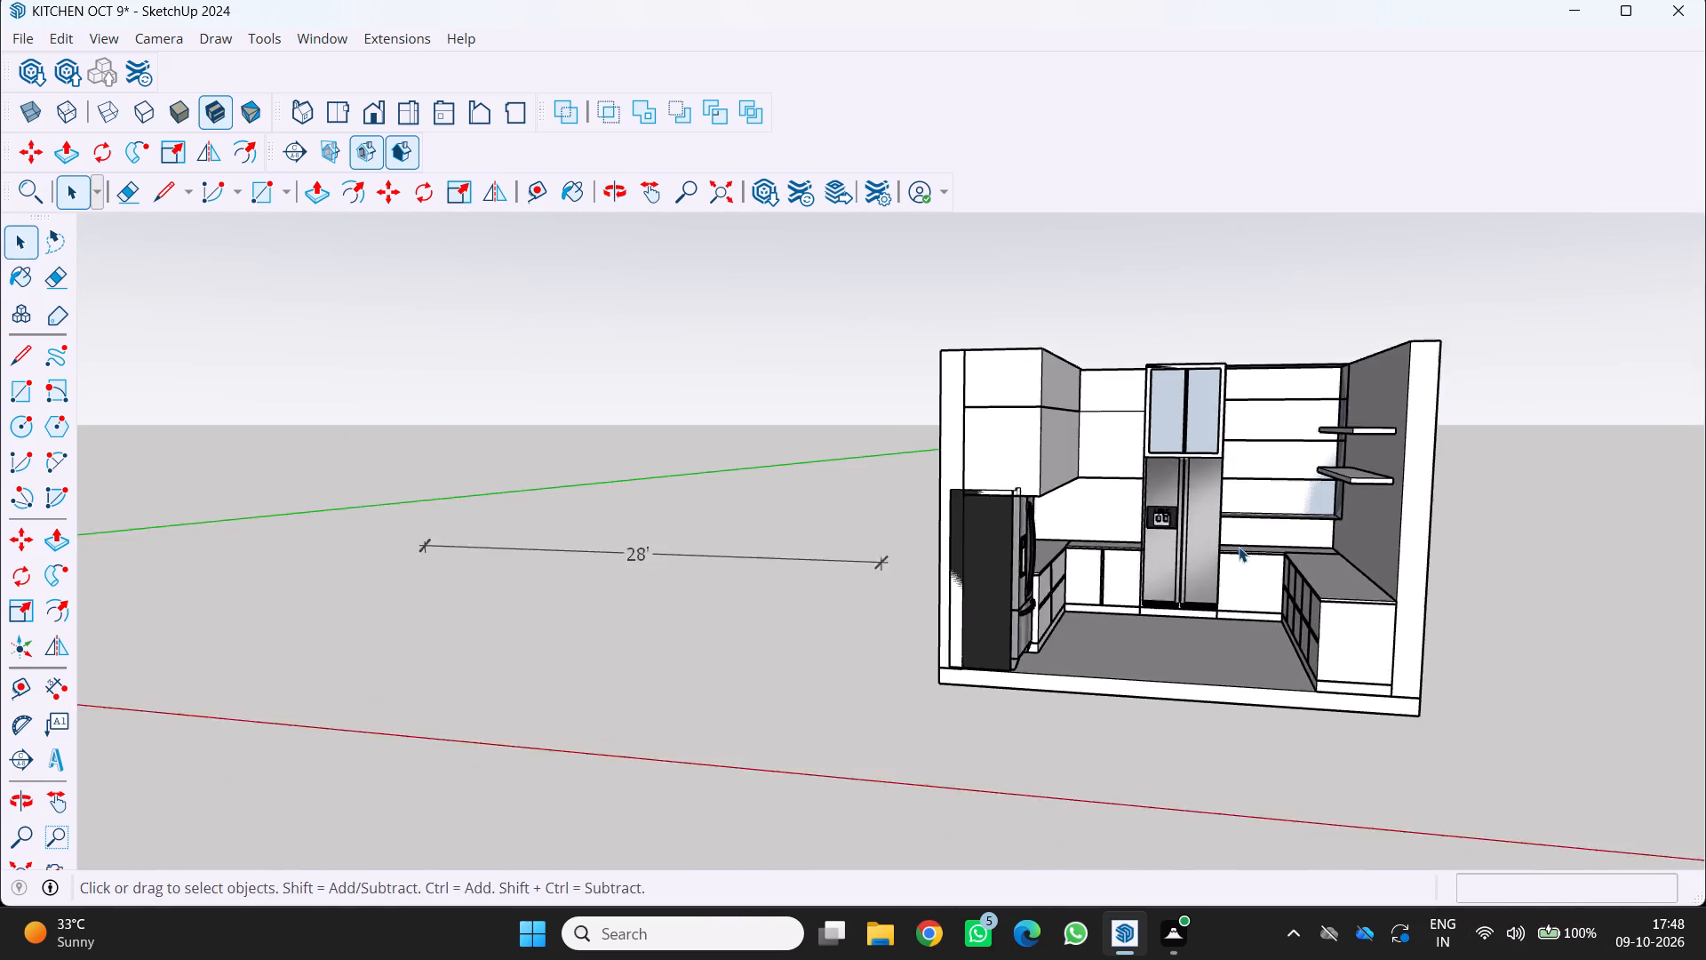
middle_drag(1258, 555, 1389, 637)
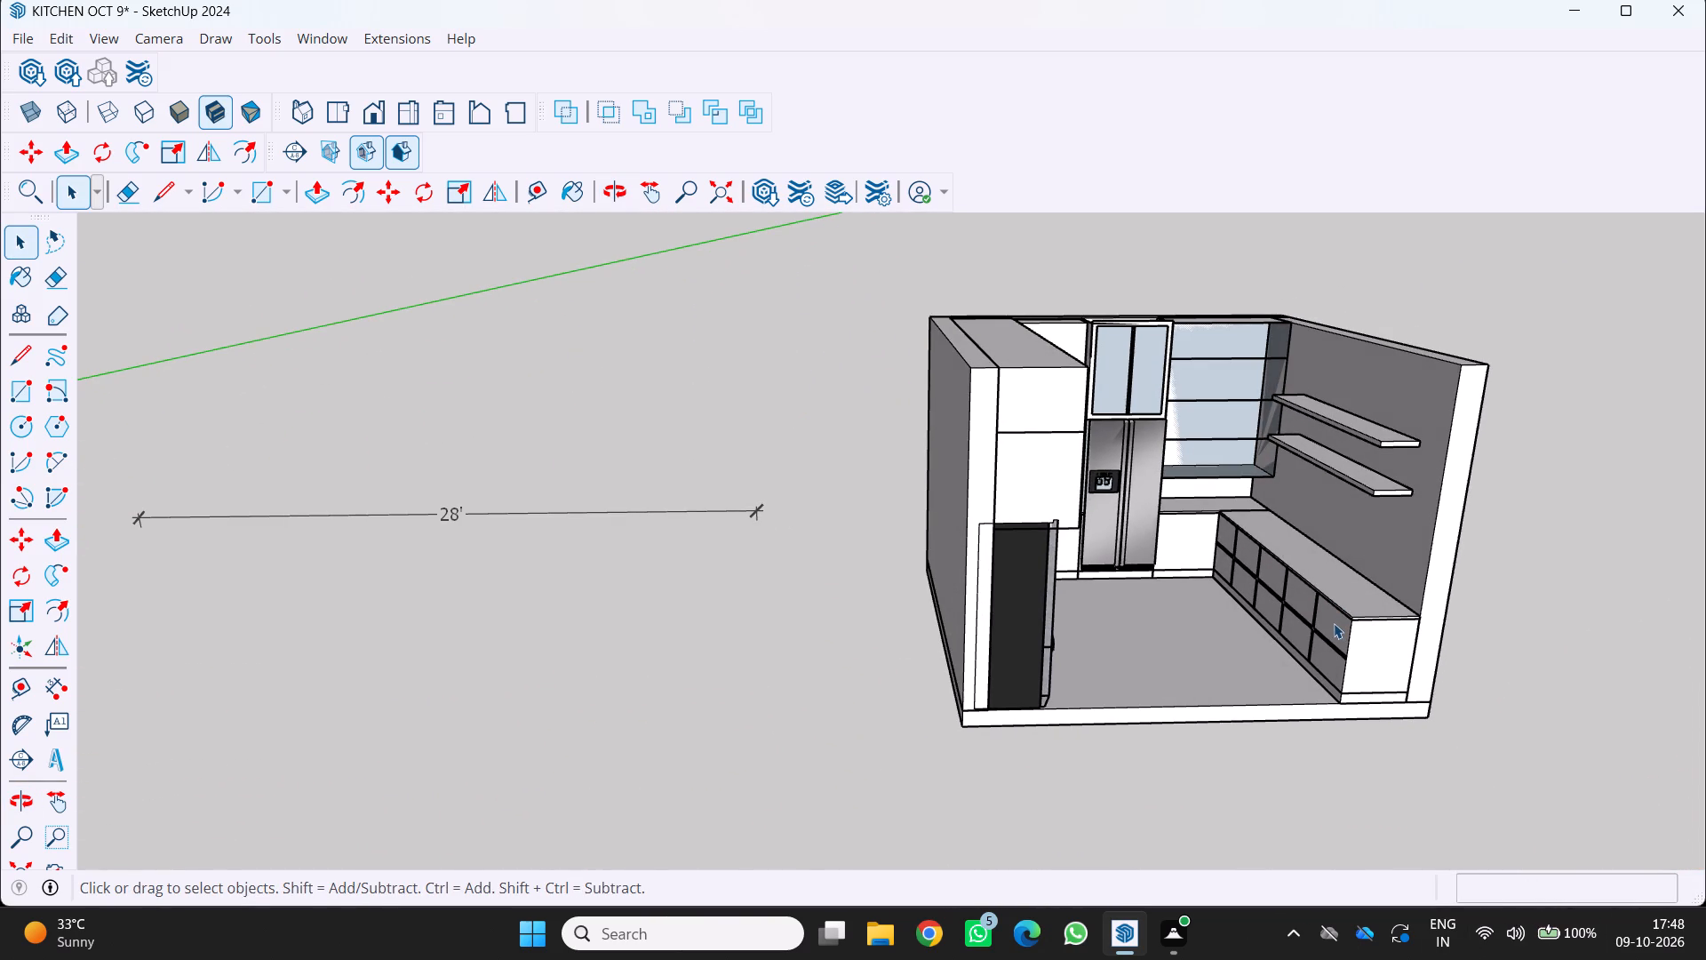
middle_click(1176, 572)
middle_drag(1175, 572, 1108, 562)
middle_drag(821, 556, 889, 596)
middle_click(890, 596)
middle_click(893, 597)
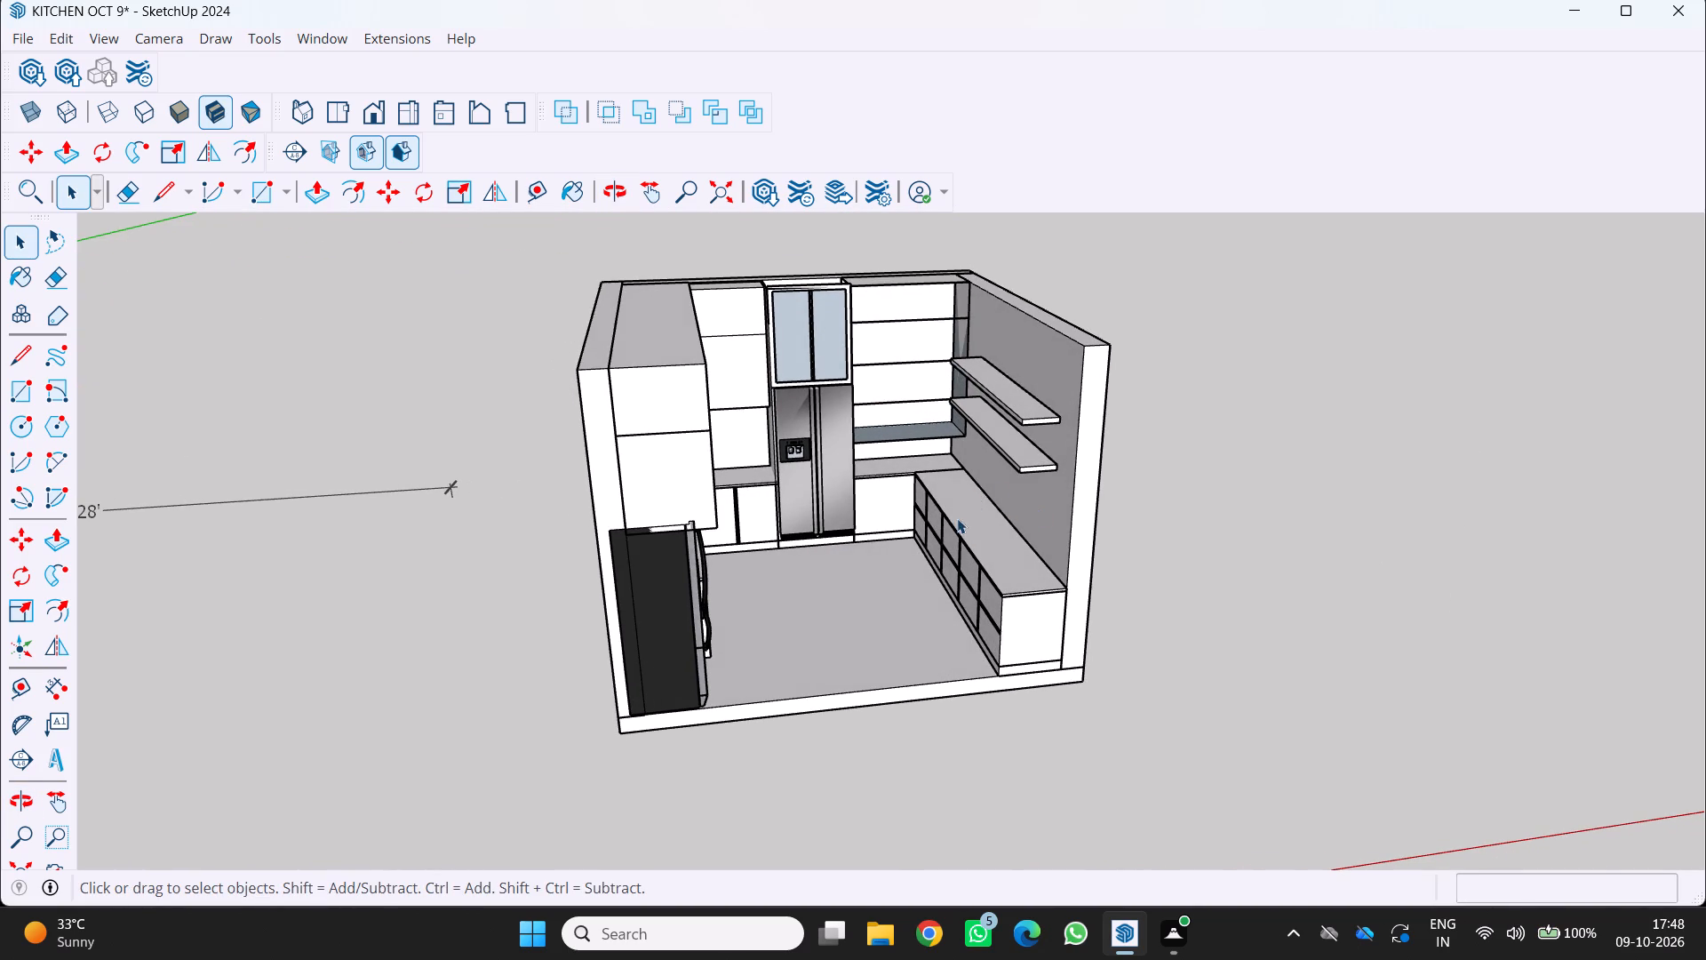
scroll(534, 441, down, 2)
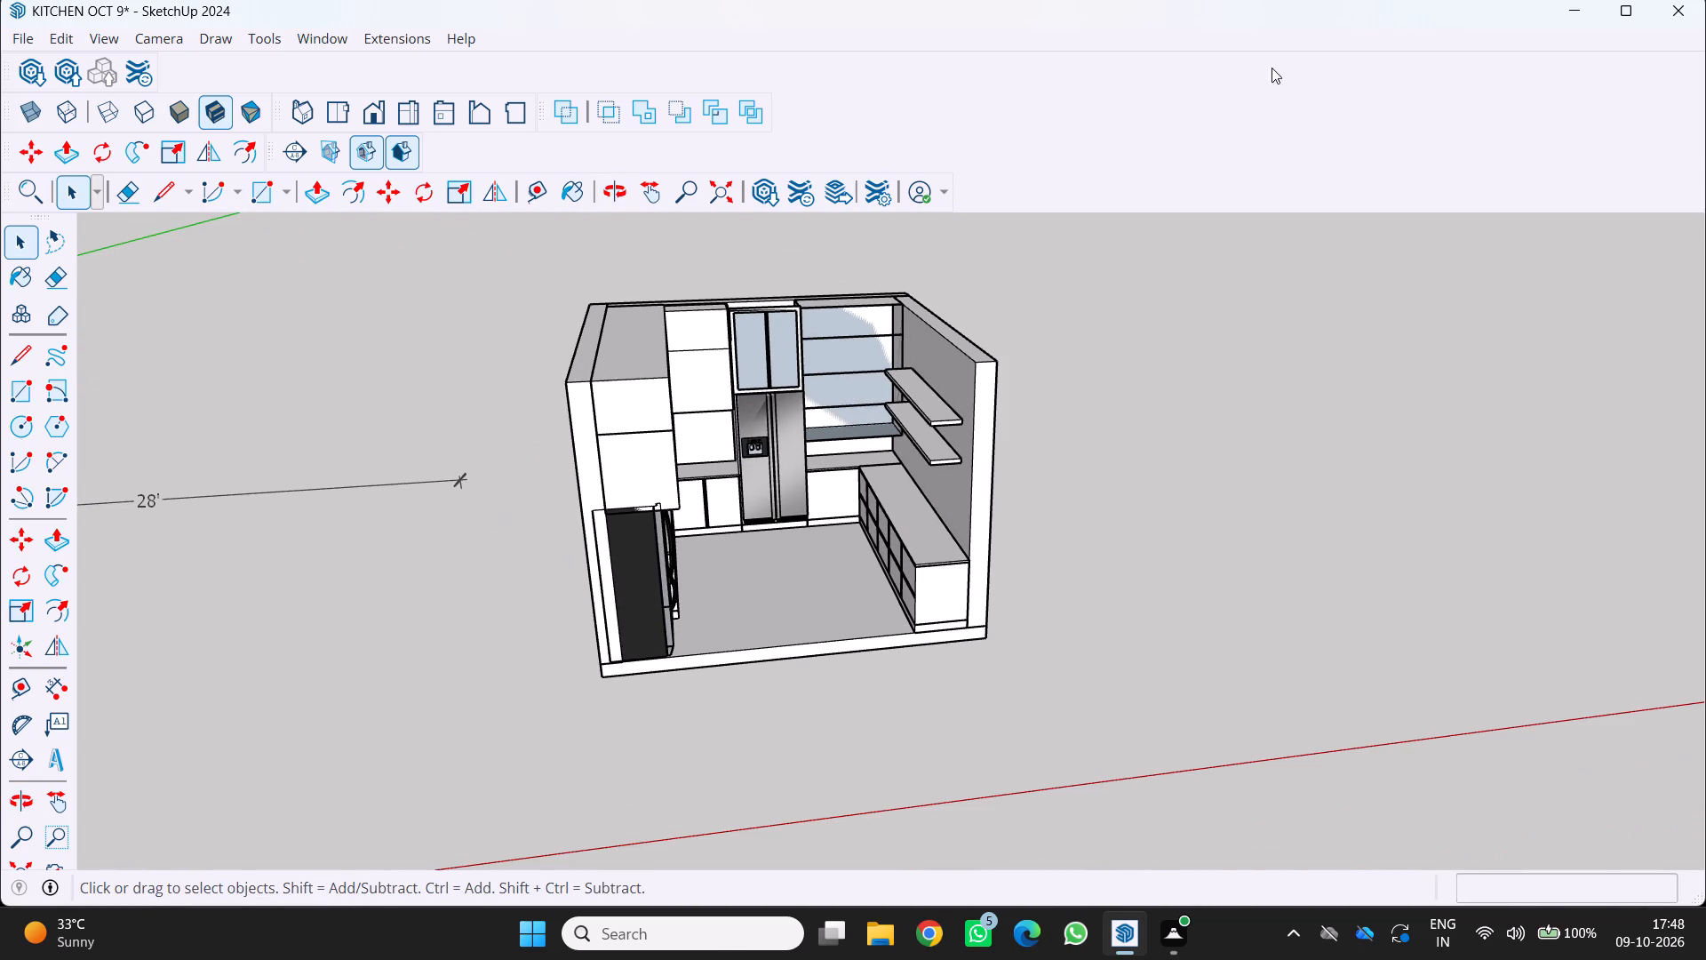
Search 3D Warehouse for SINK, replacing the previous fridge search.
click(304, 36)
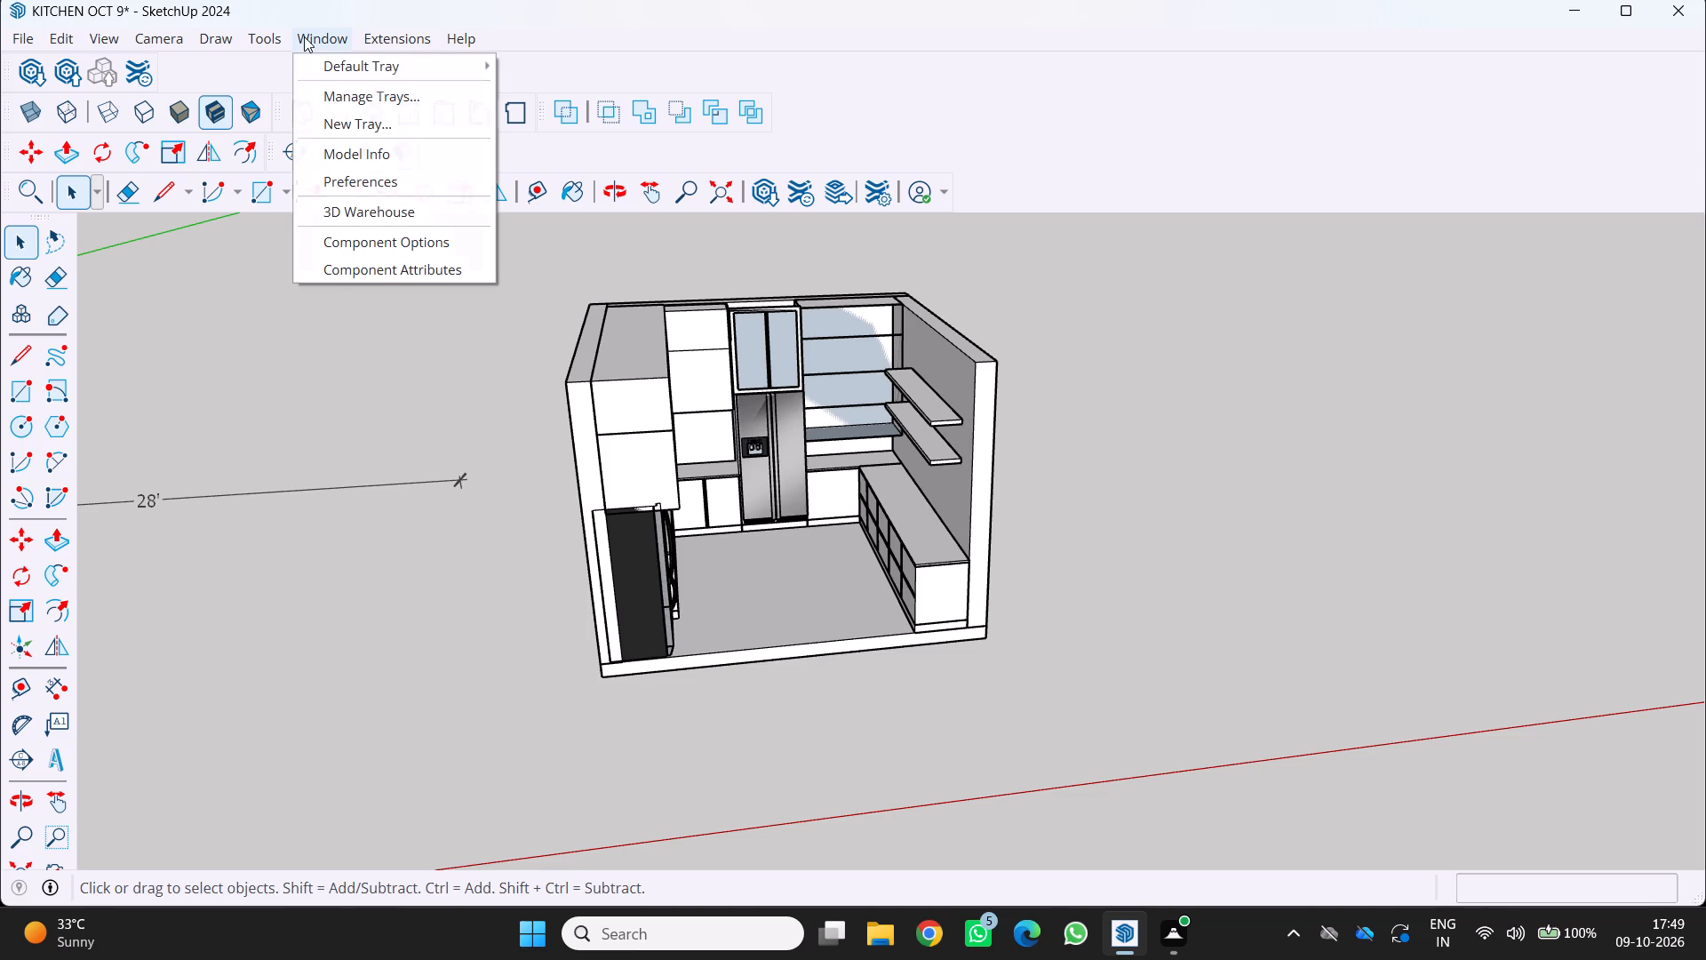
click(374, 202)
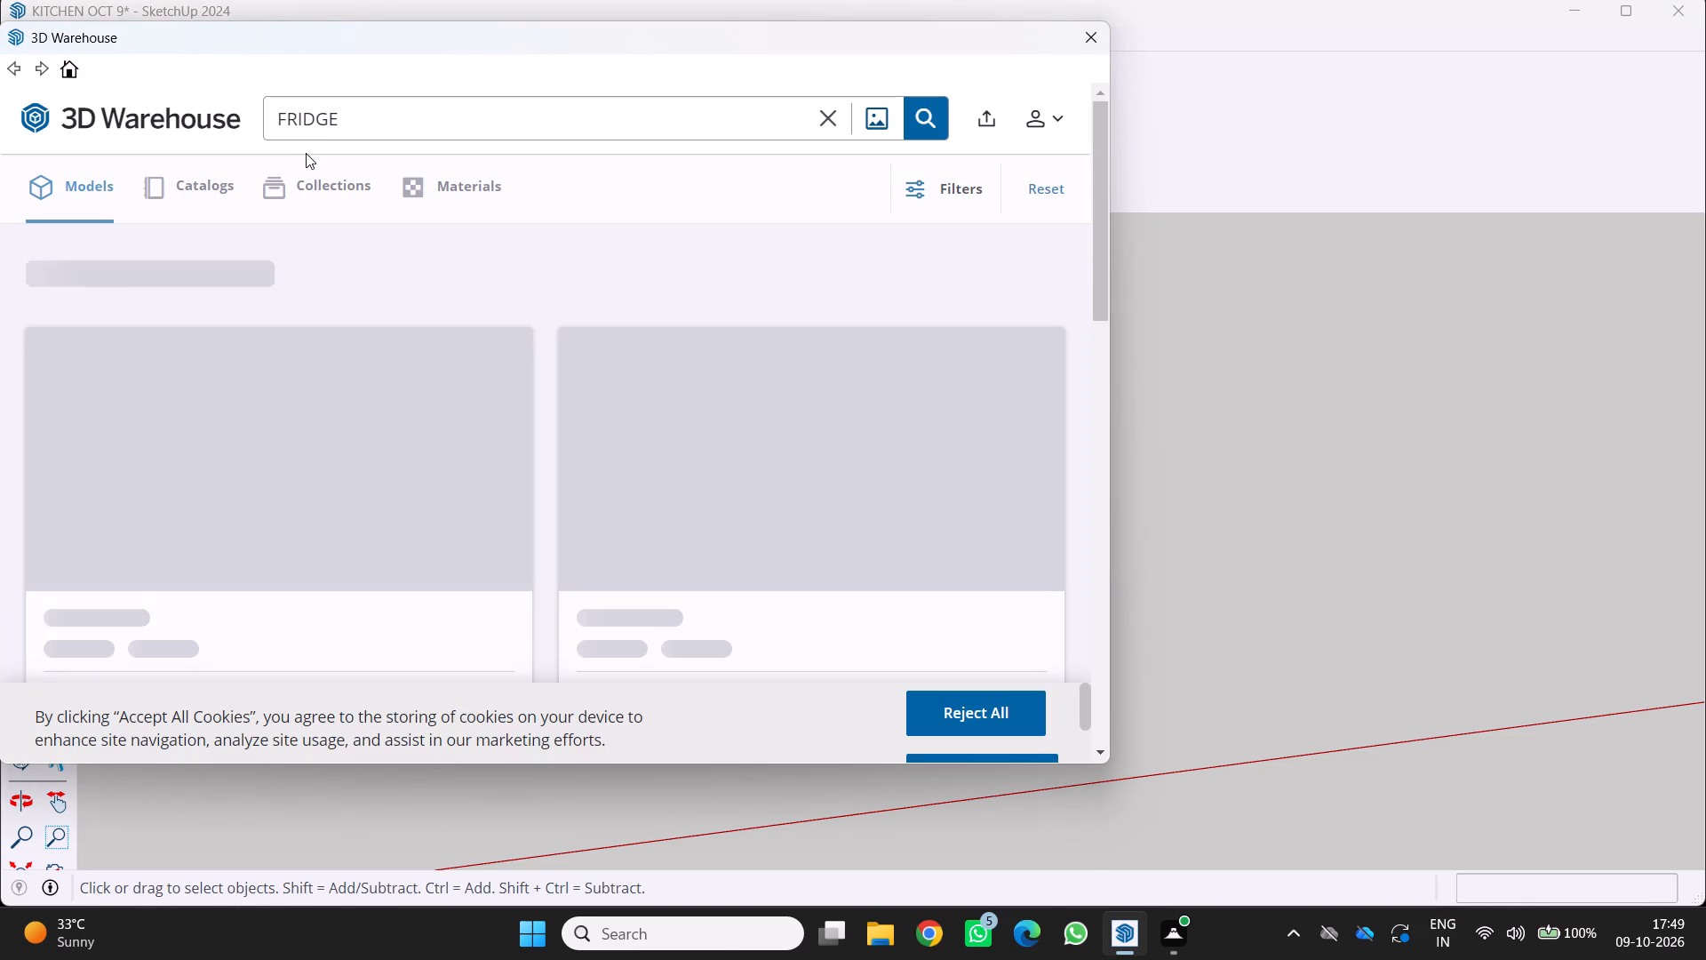
click(351, 136)
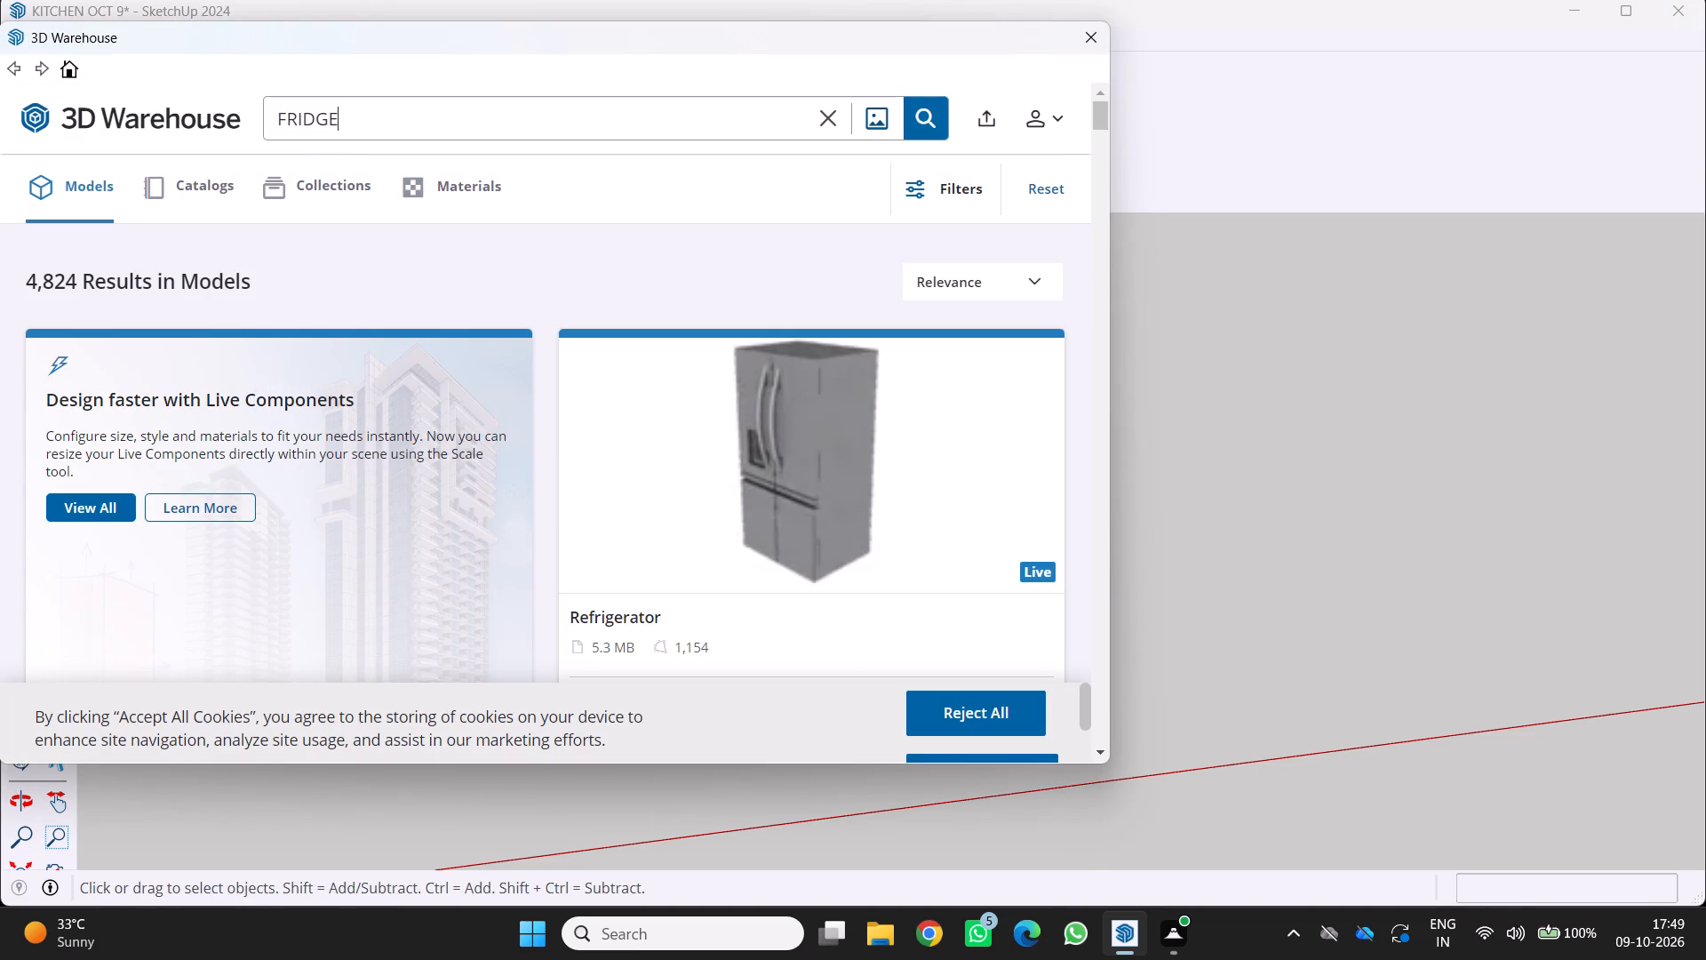
key(BackSpace)
key(BackSpace)
key(BackSpace)
key(BackSpace)
key(BackSpace)
key(BackSpace)
key(BackSpace)
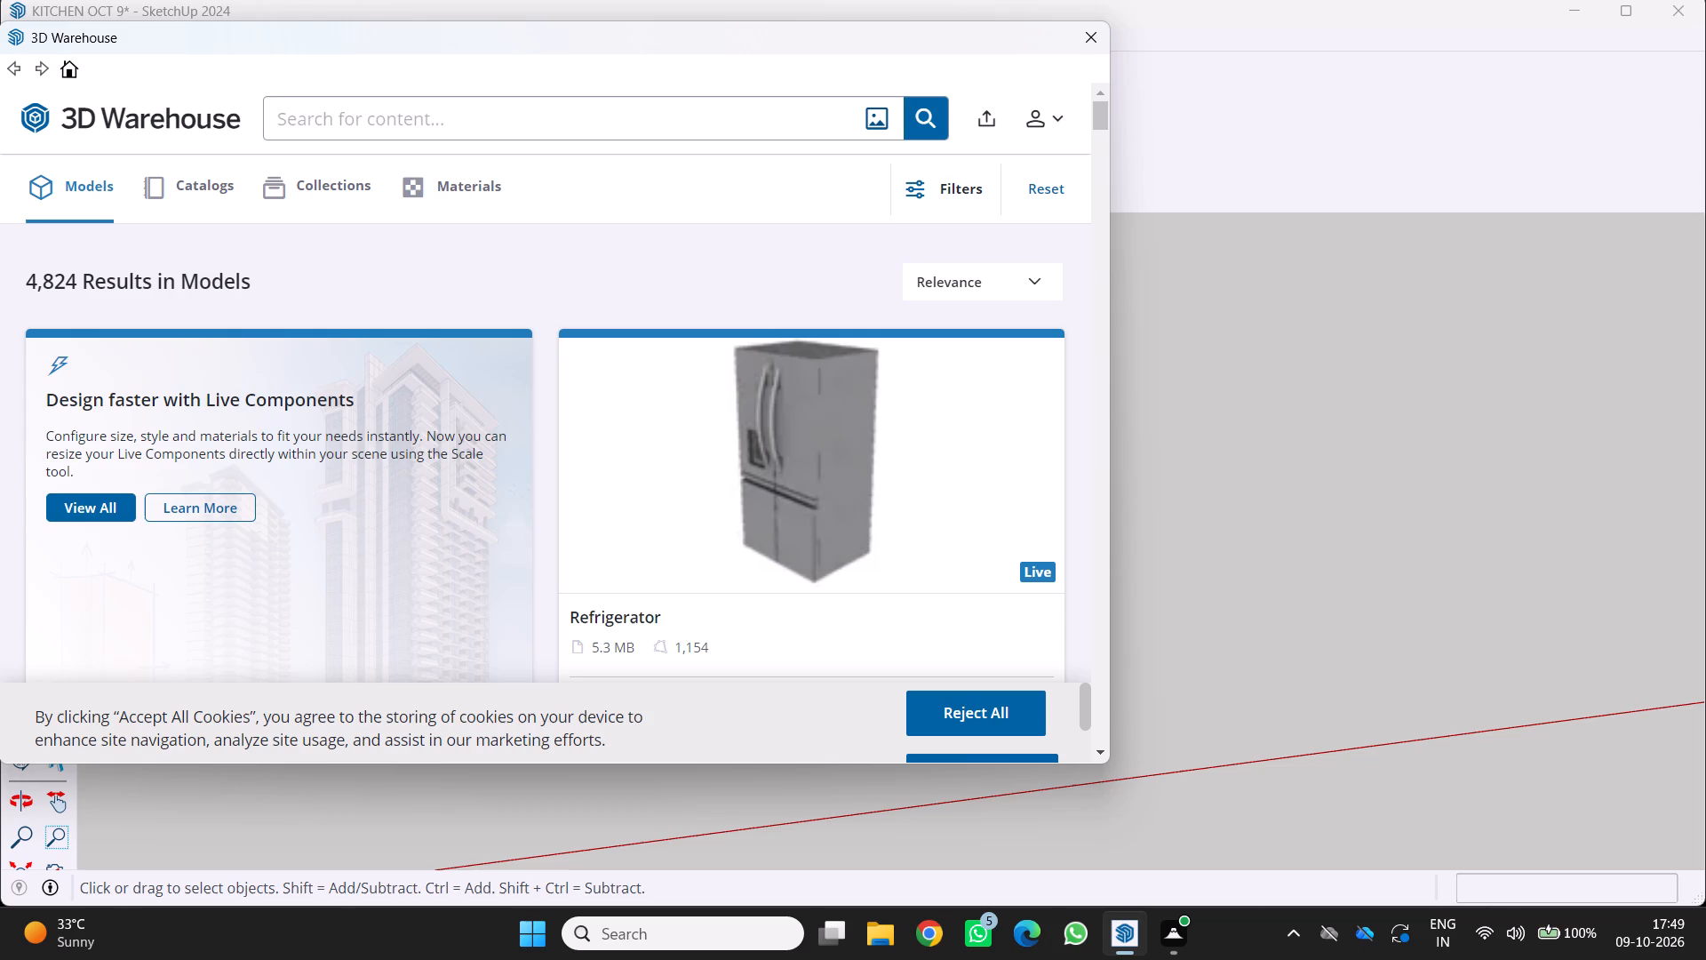
key(BackSpace)
text(SI)
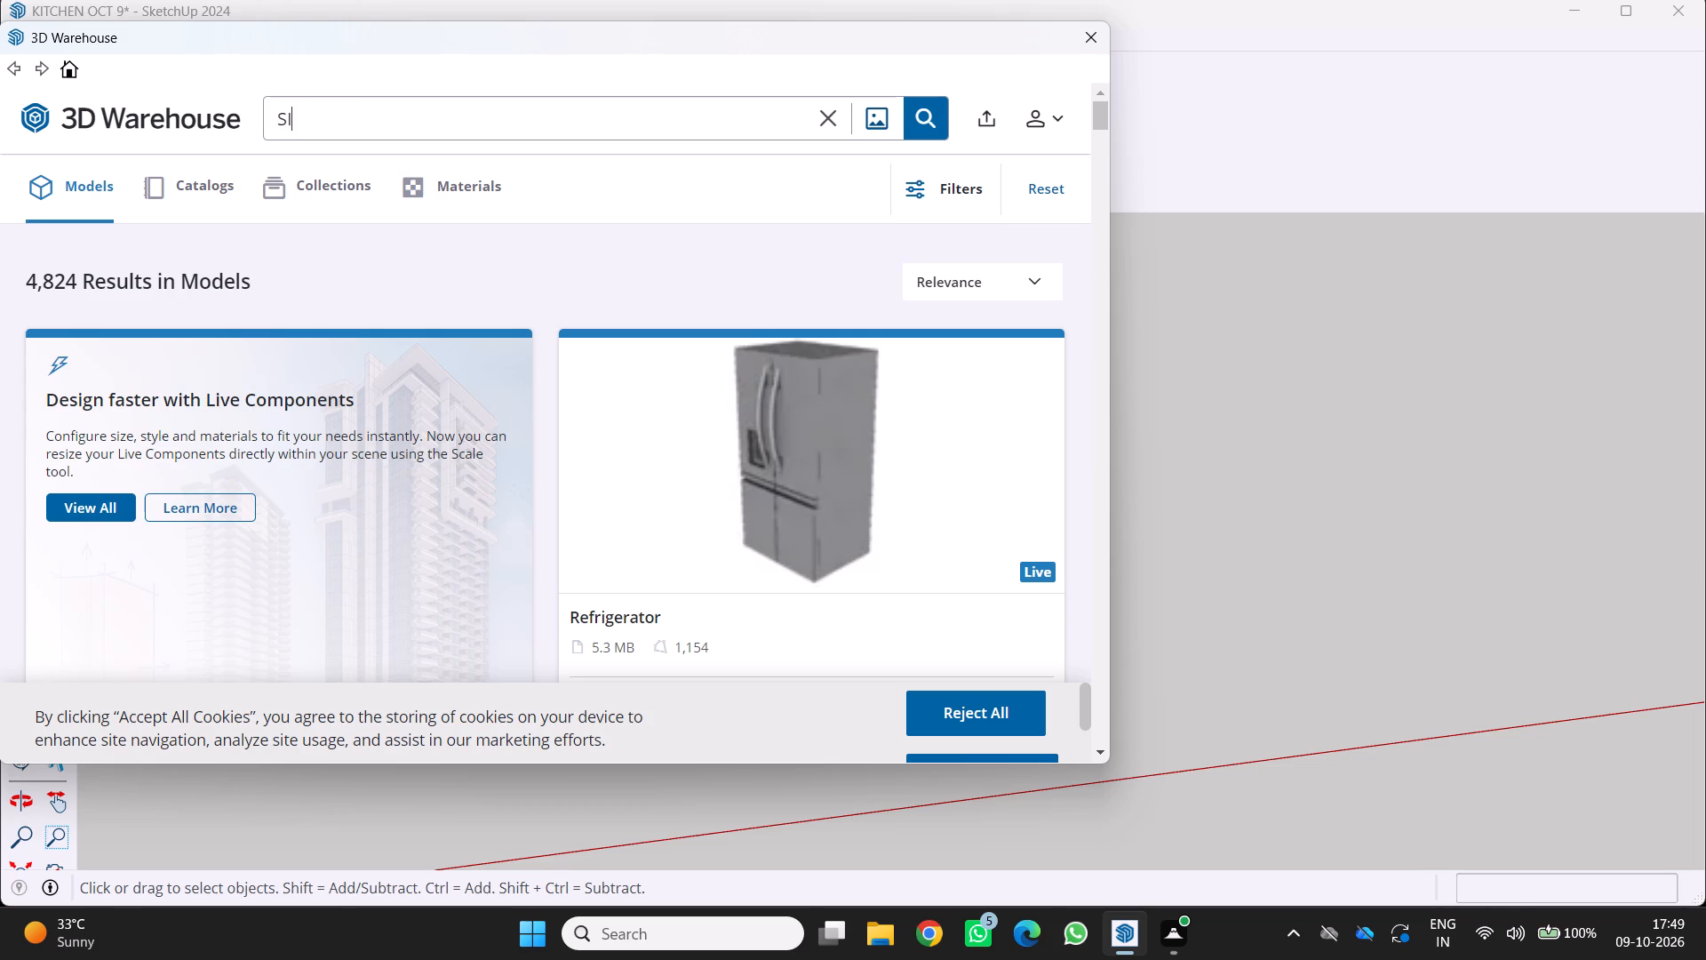
text(NK)
click(933, 112)
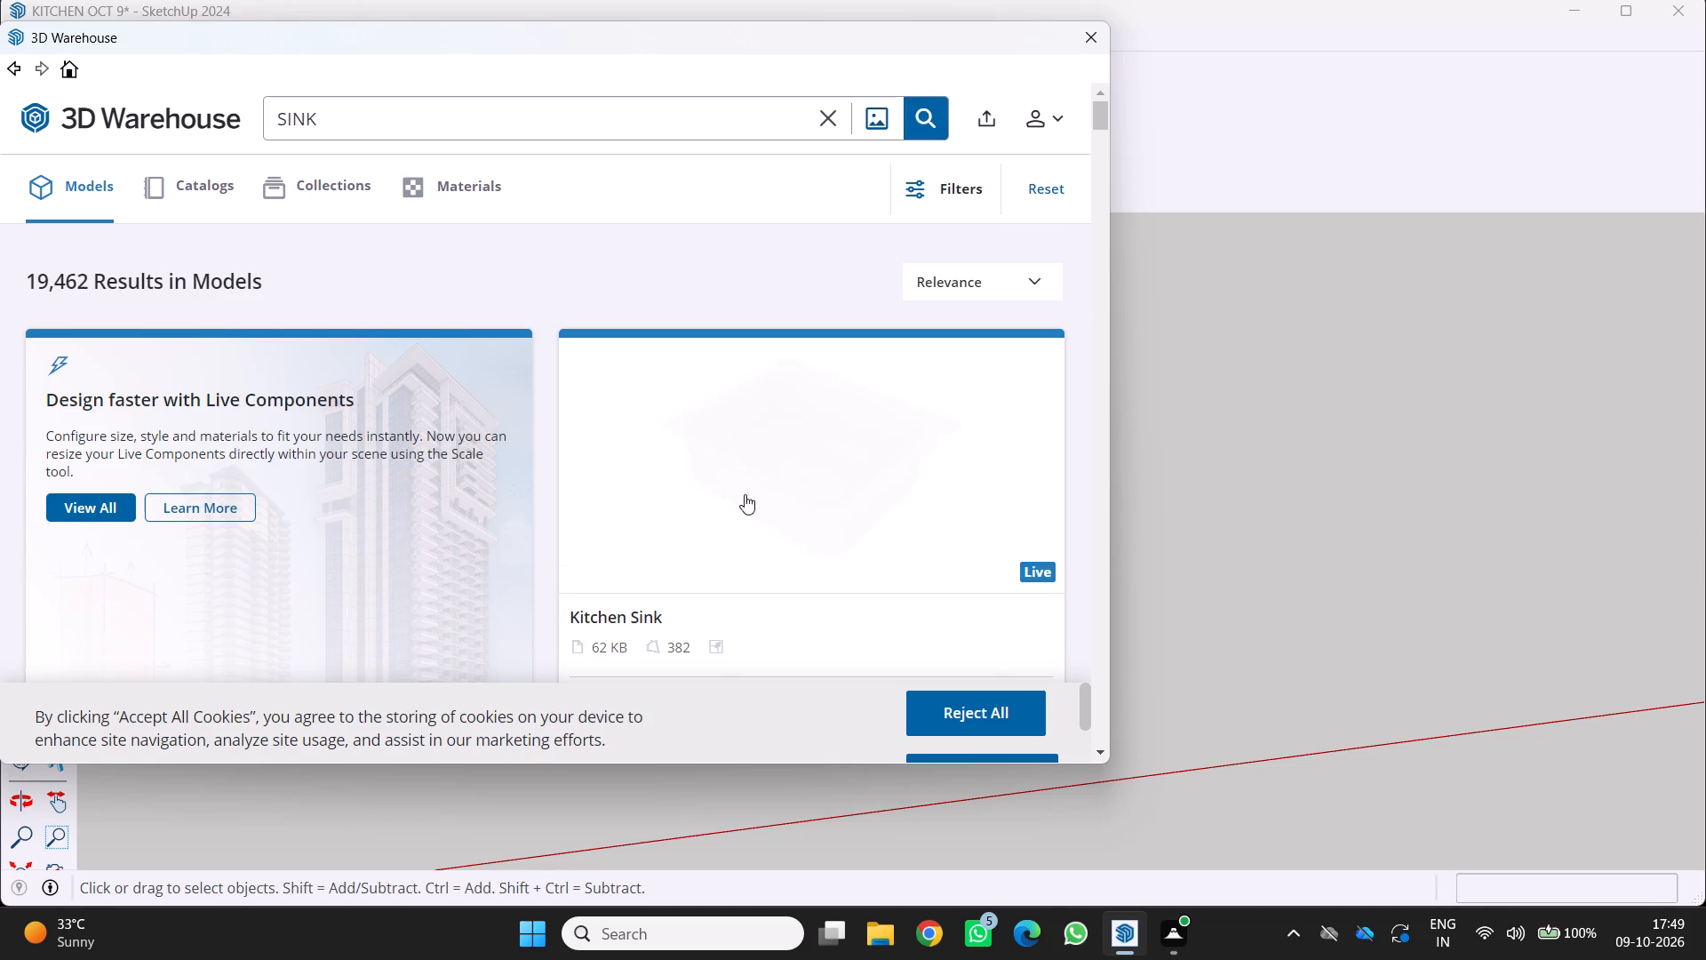
Load the black single-bowl sink with drainboard and spring faucet by designer_kostadinova directly into the model.
scroll(740, 500, down, 7)
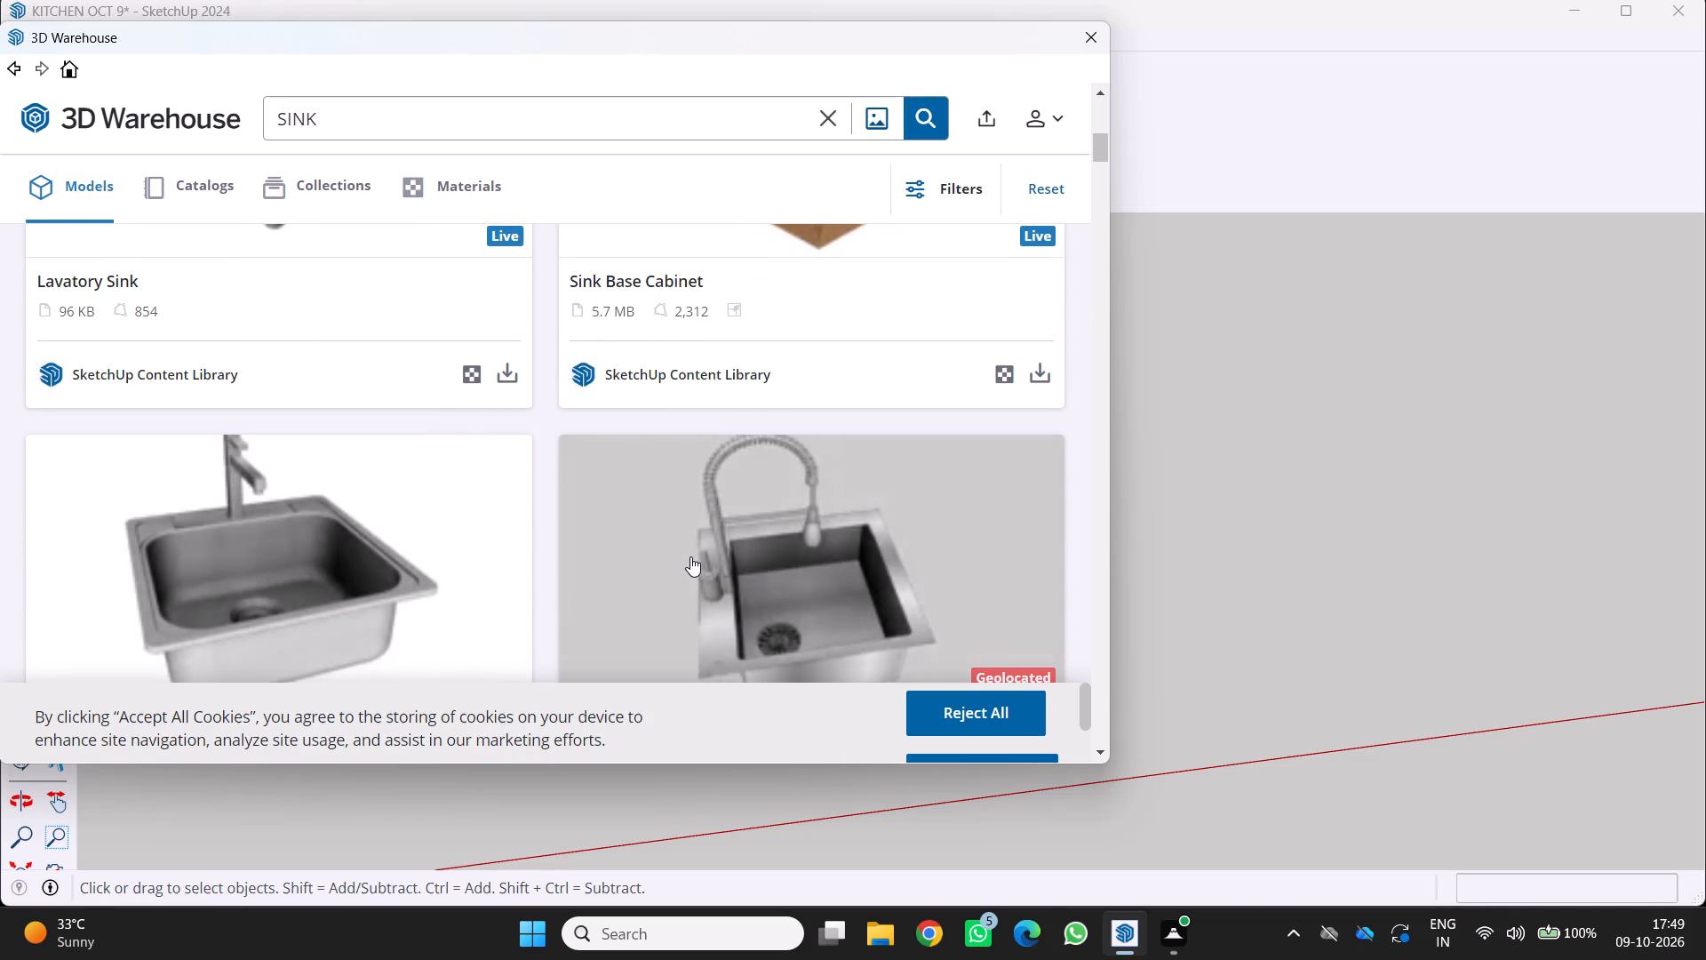
scroll(688, 561, down, 7)
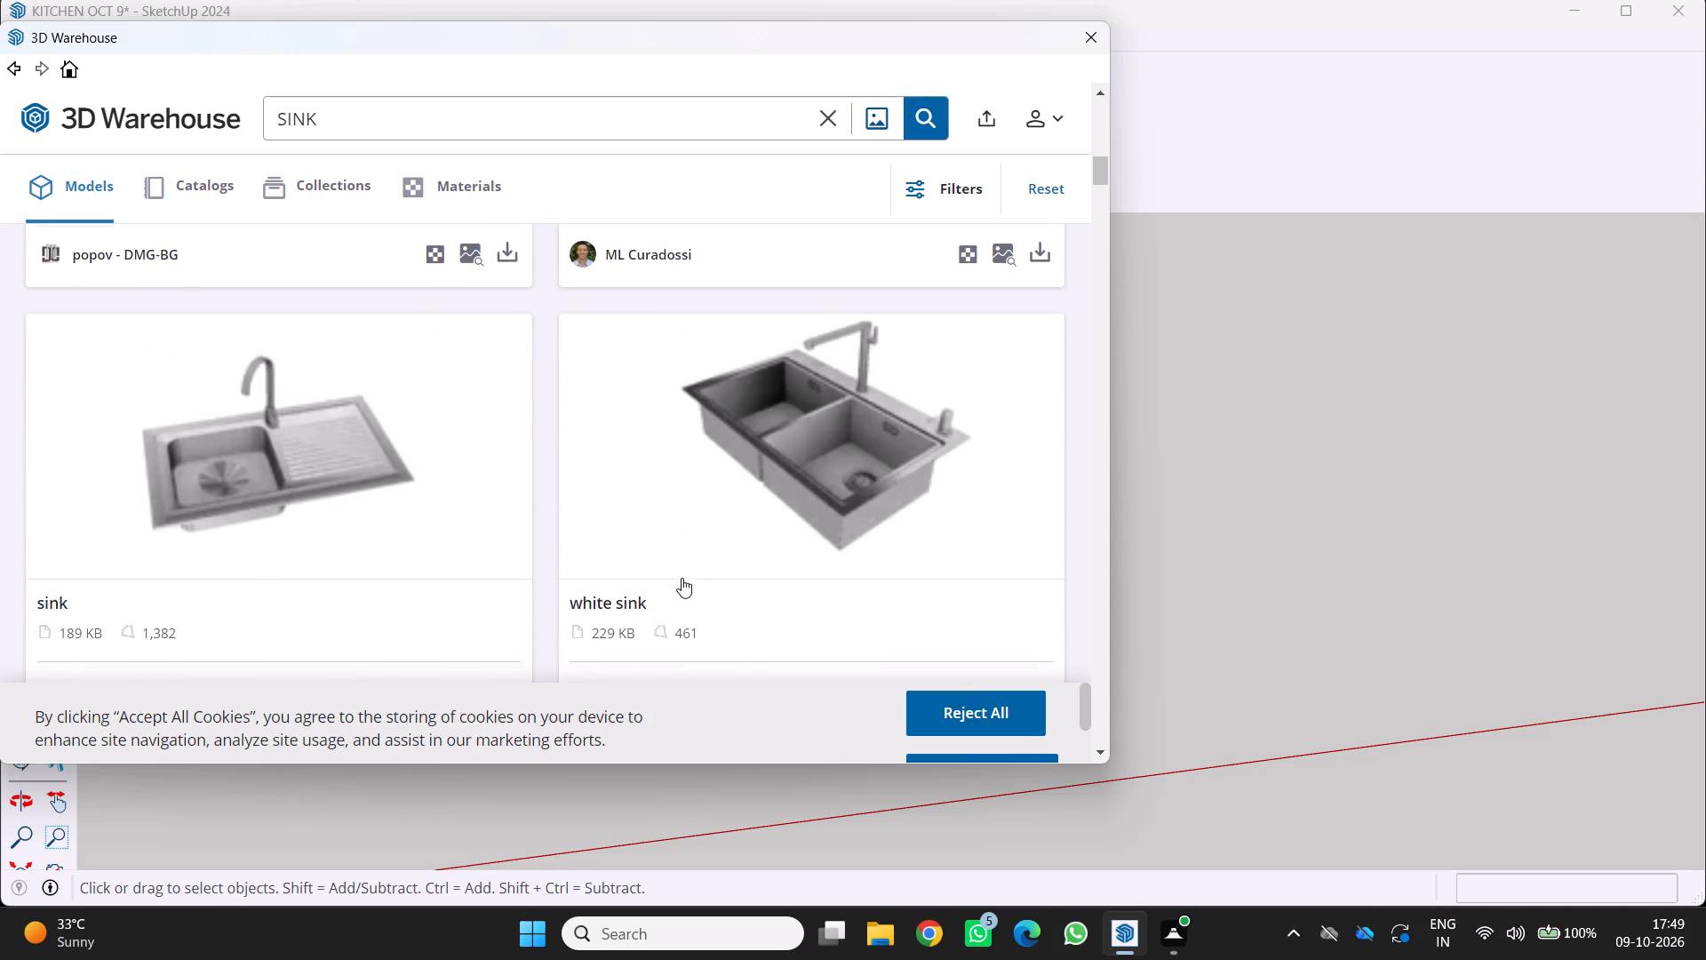
scroll(682, 578, down, 8)
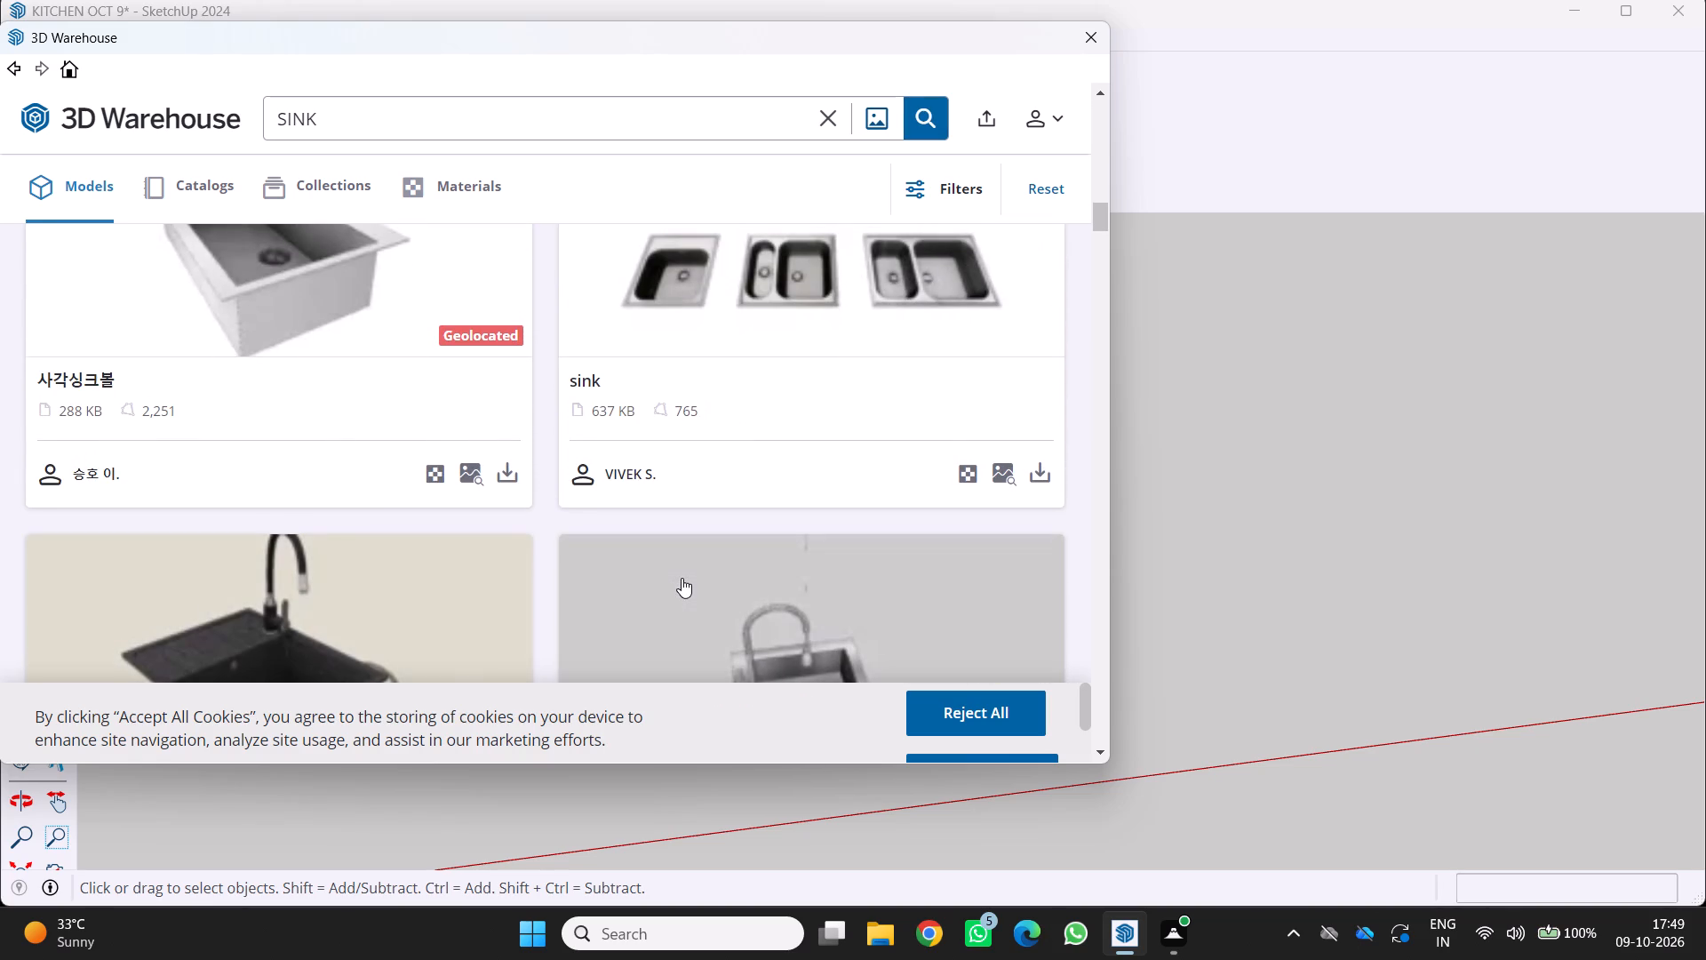
scroll(682, 578, down, 2)
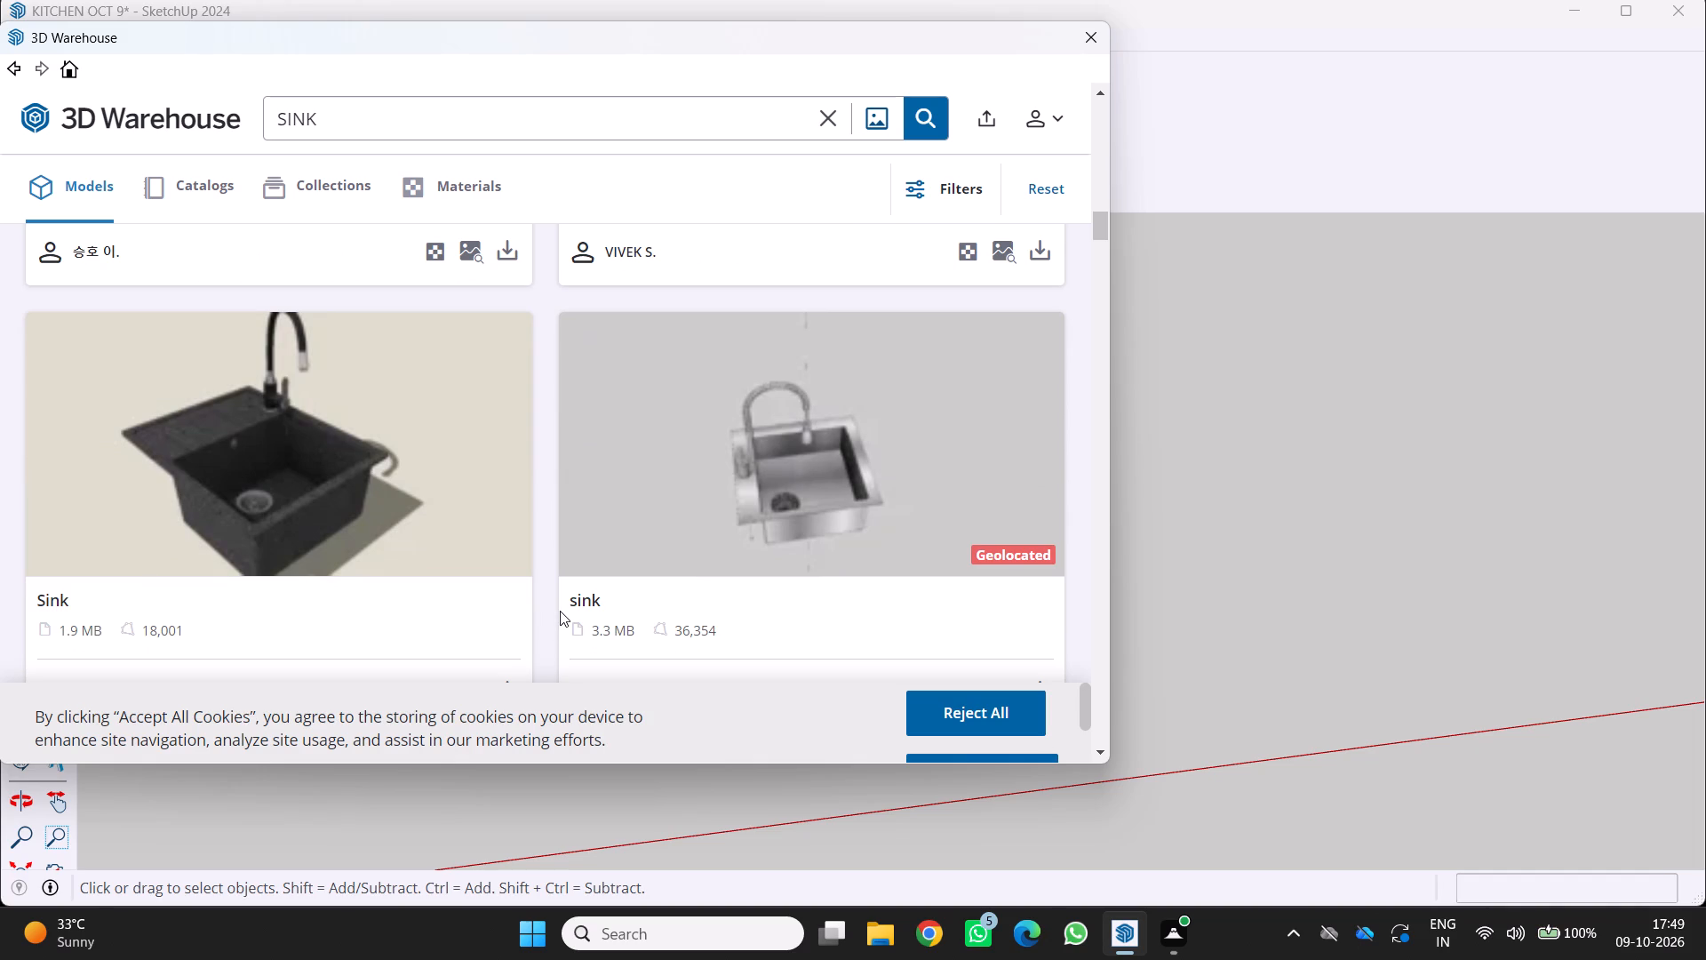
scroll(561, 609, down, 10)
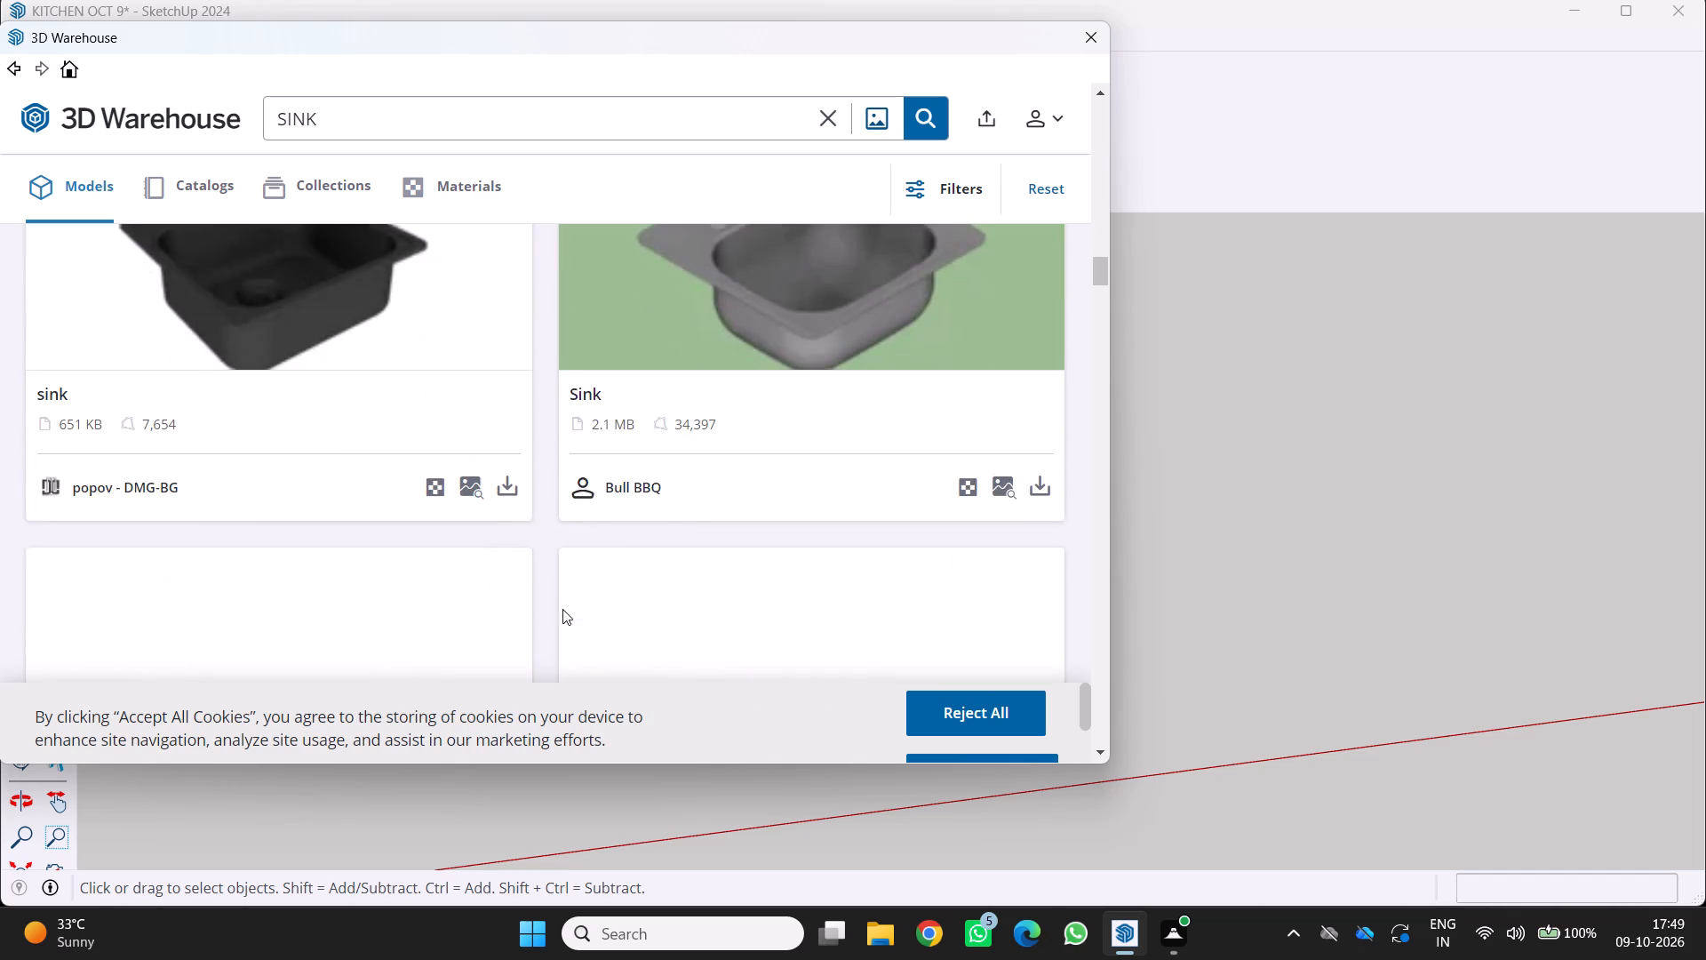
scroll(562, 609, down, 8)
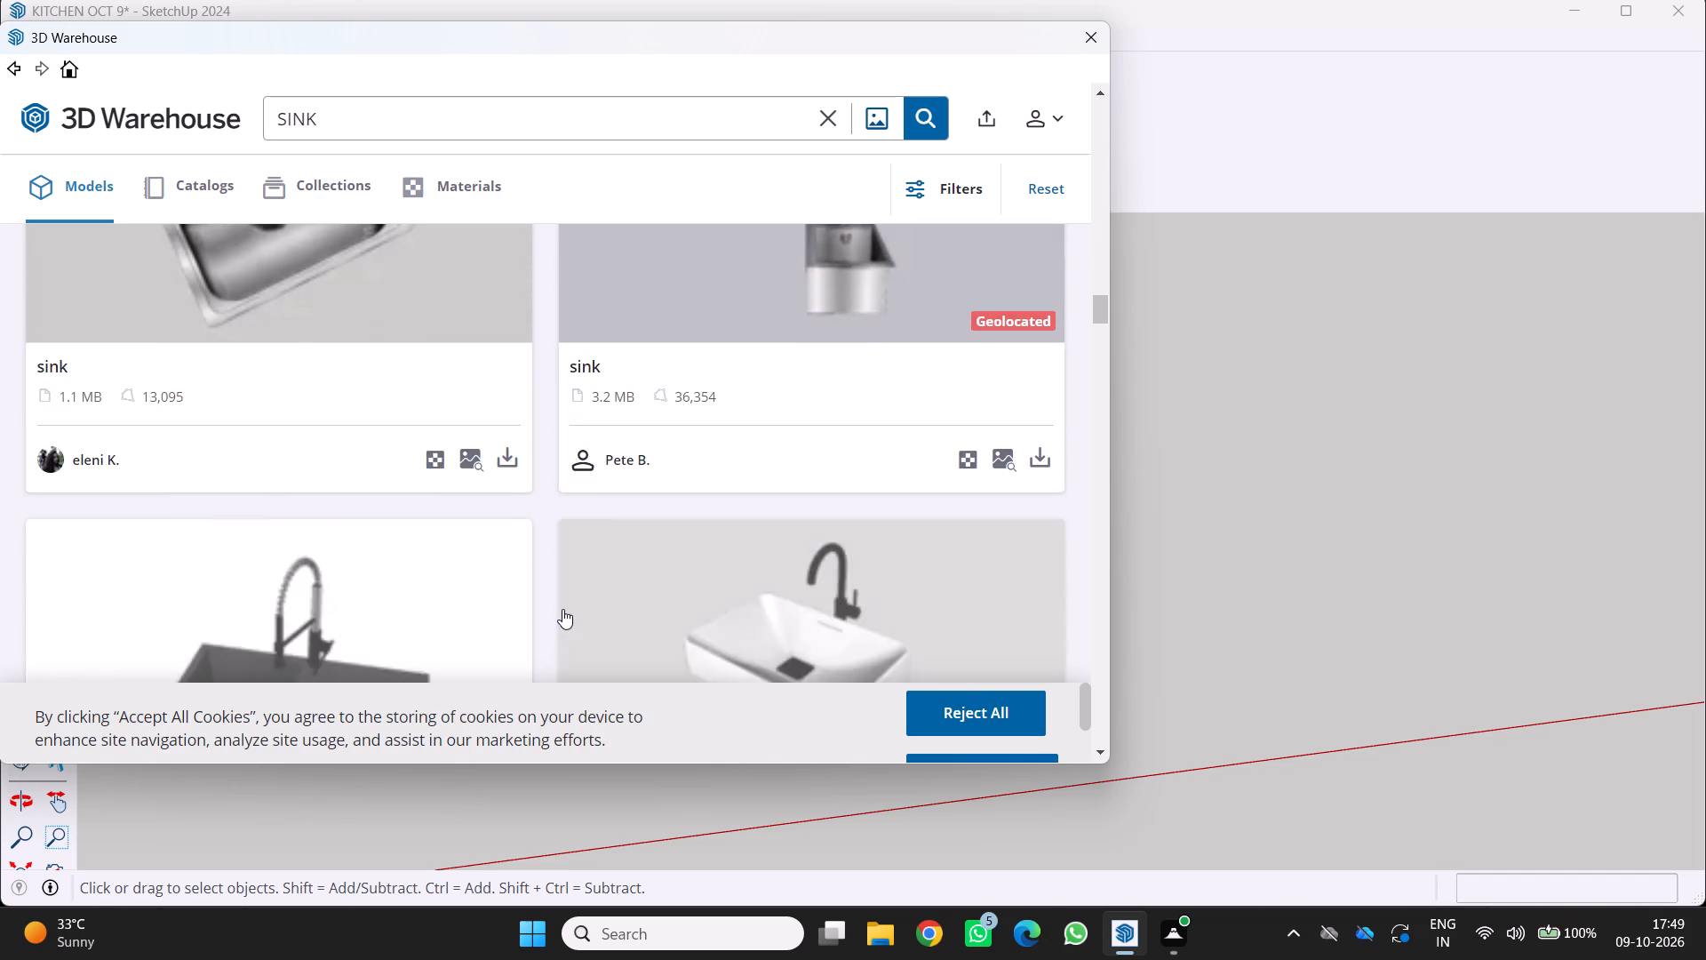
scroll(562, 609, down, 3)
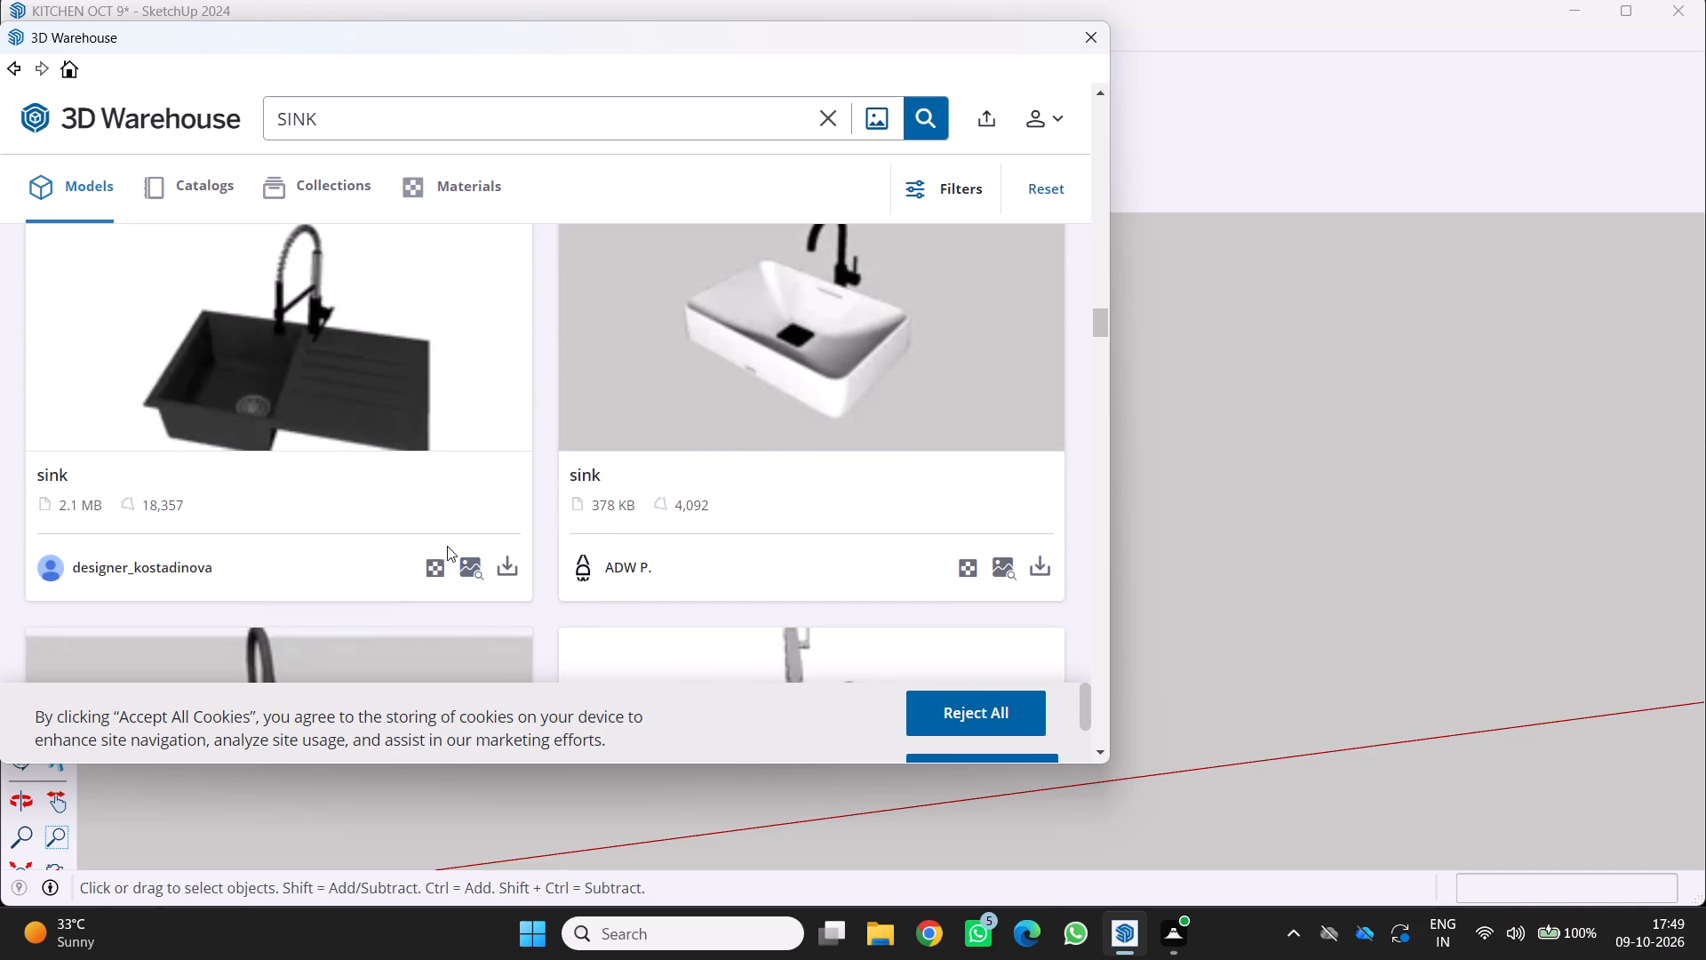
click(504, 559)
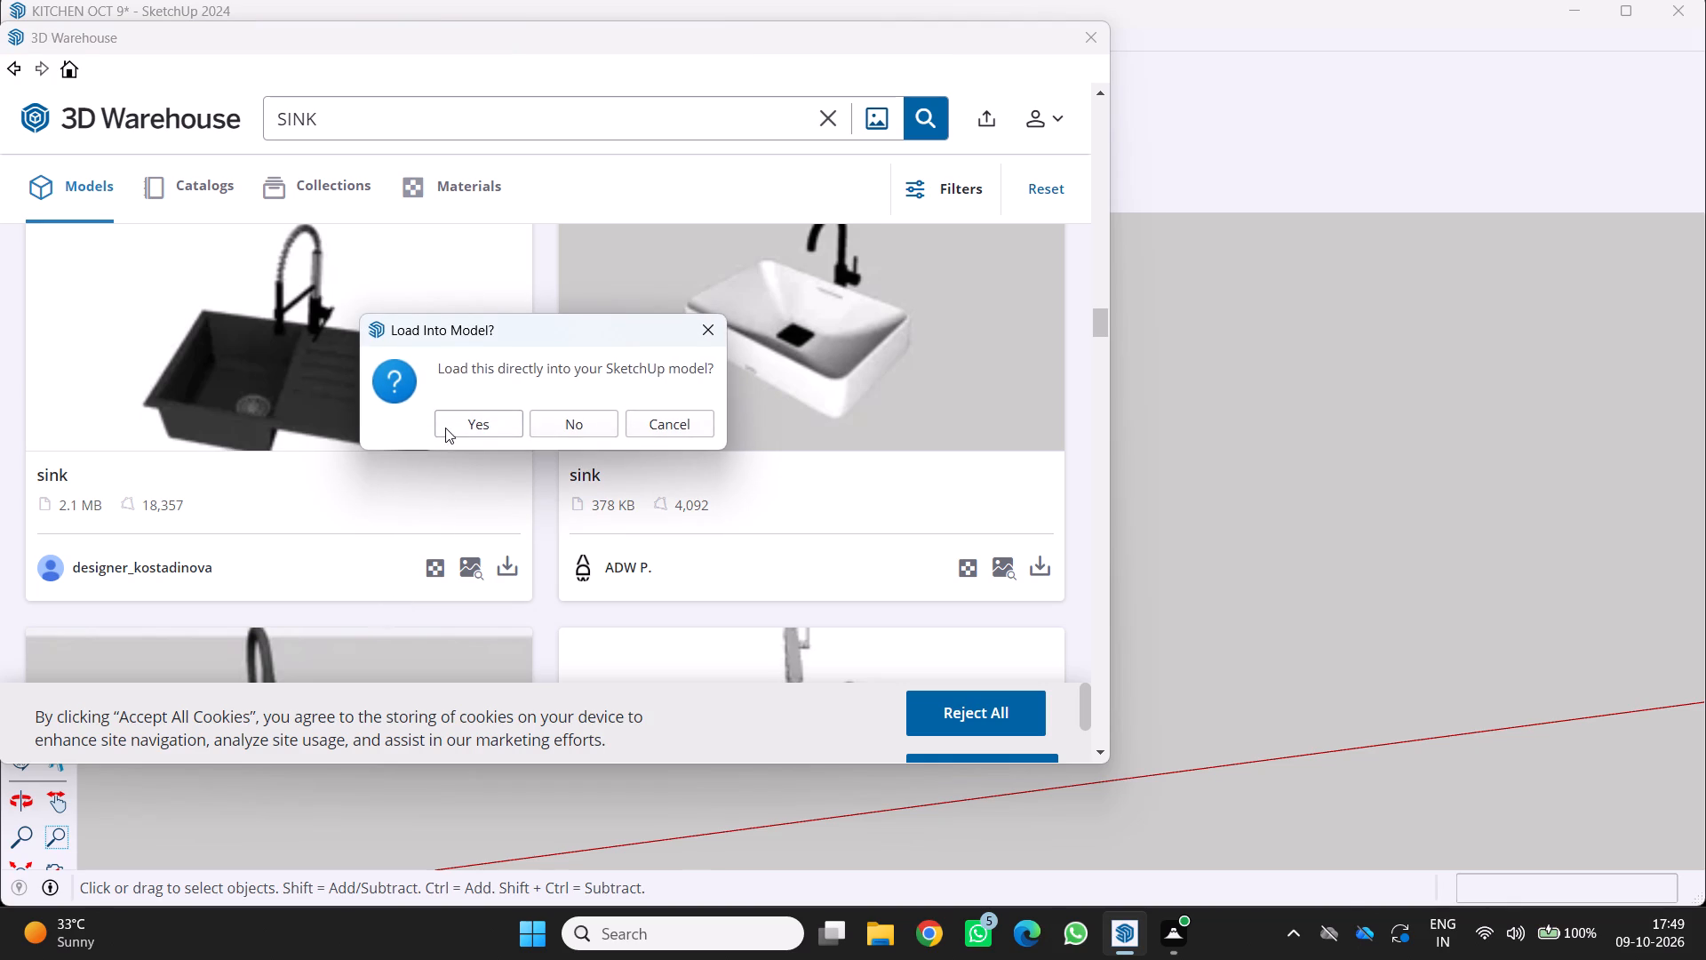
click(445, 427)
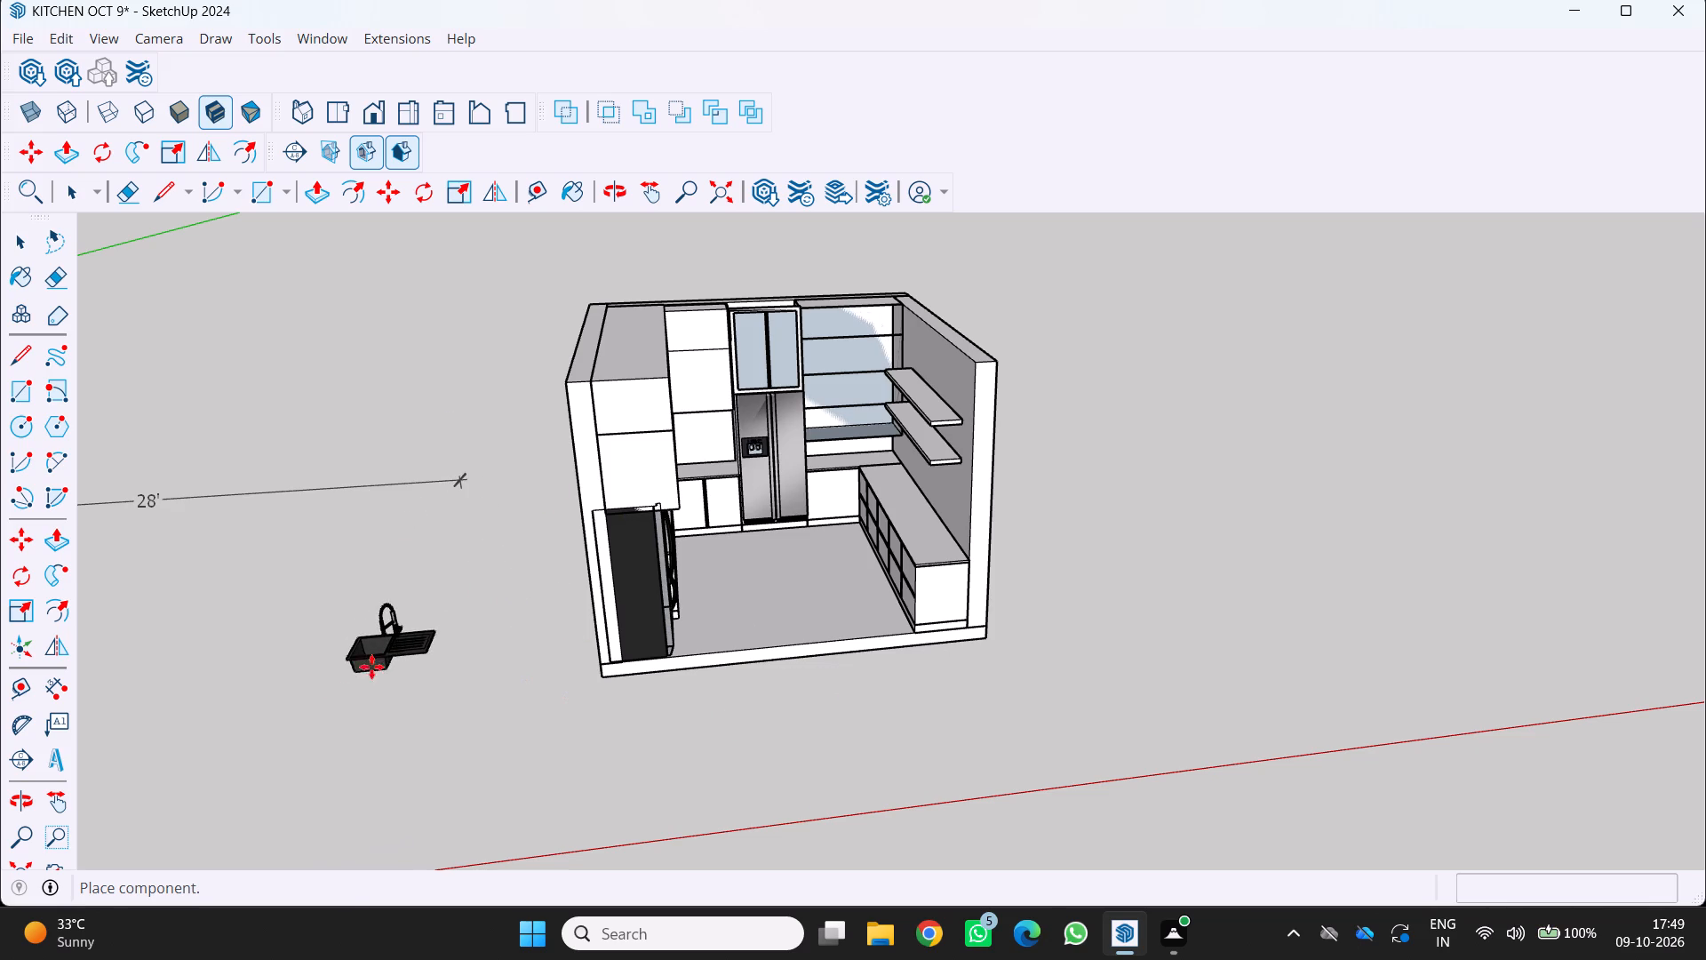
Place the imported sink on the open ground outside the kitchen, beside the drawer counter's side wall.
middle_drag(565, 676, 881, 723)
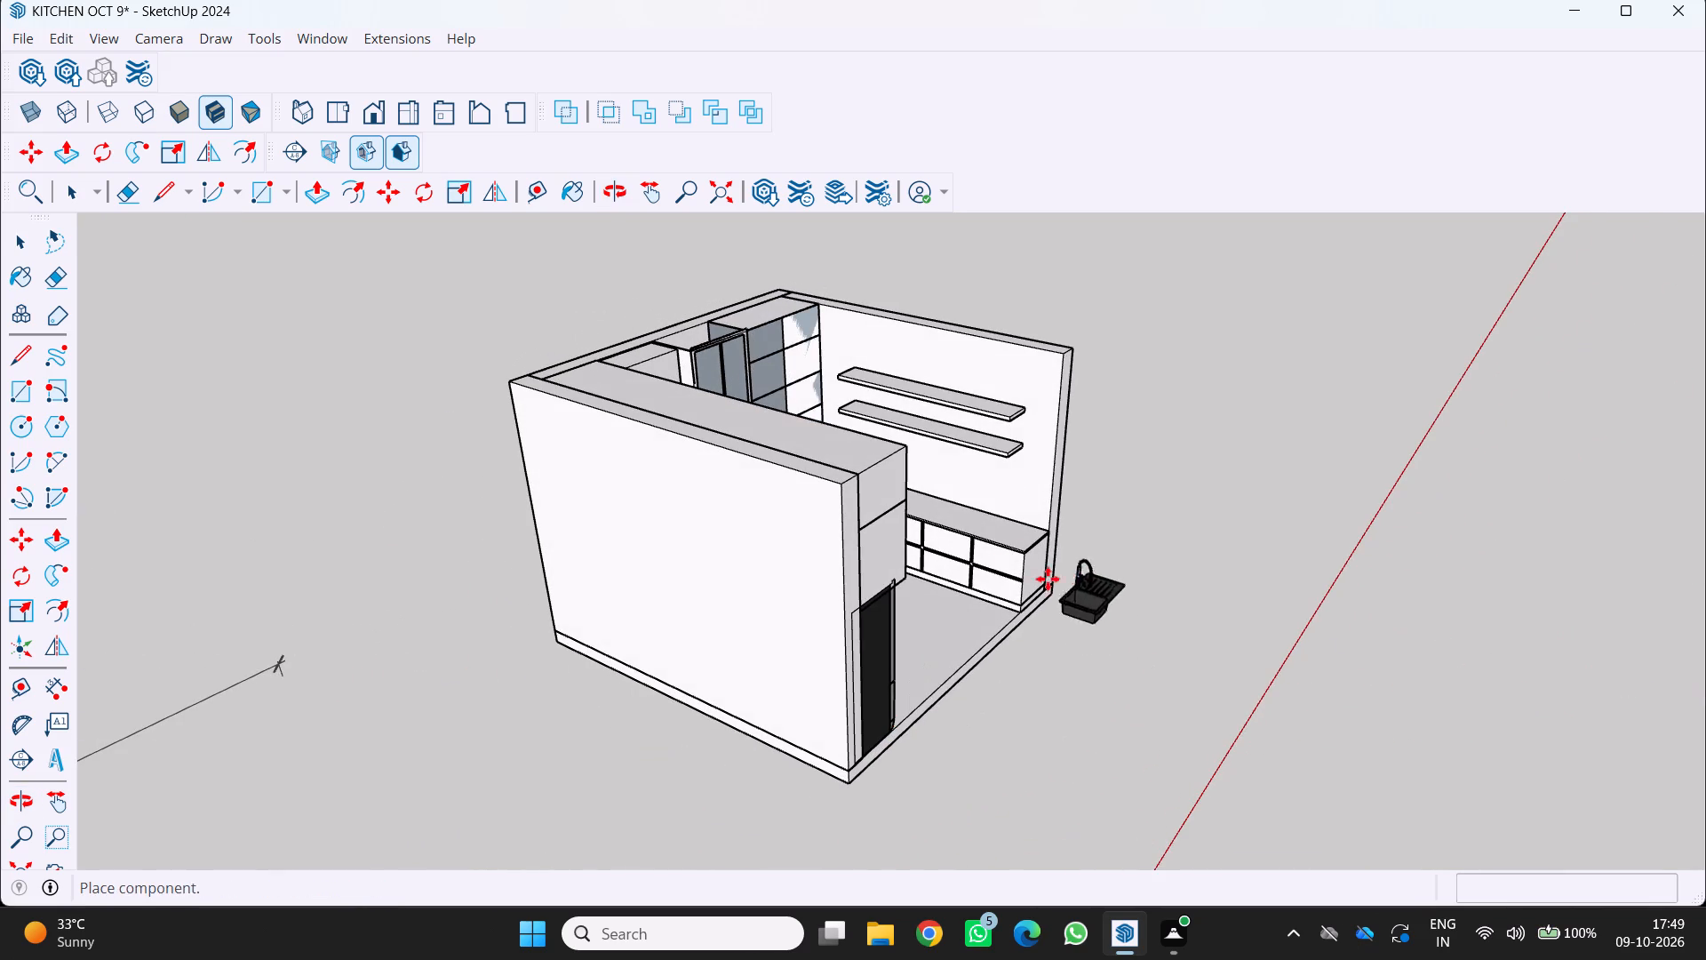
middle_drag(992, 549, 718, 562)
scroll(793, 482, up, 8)
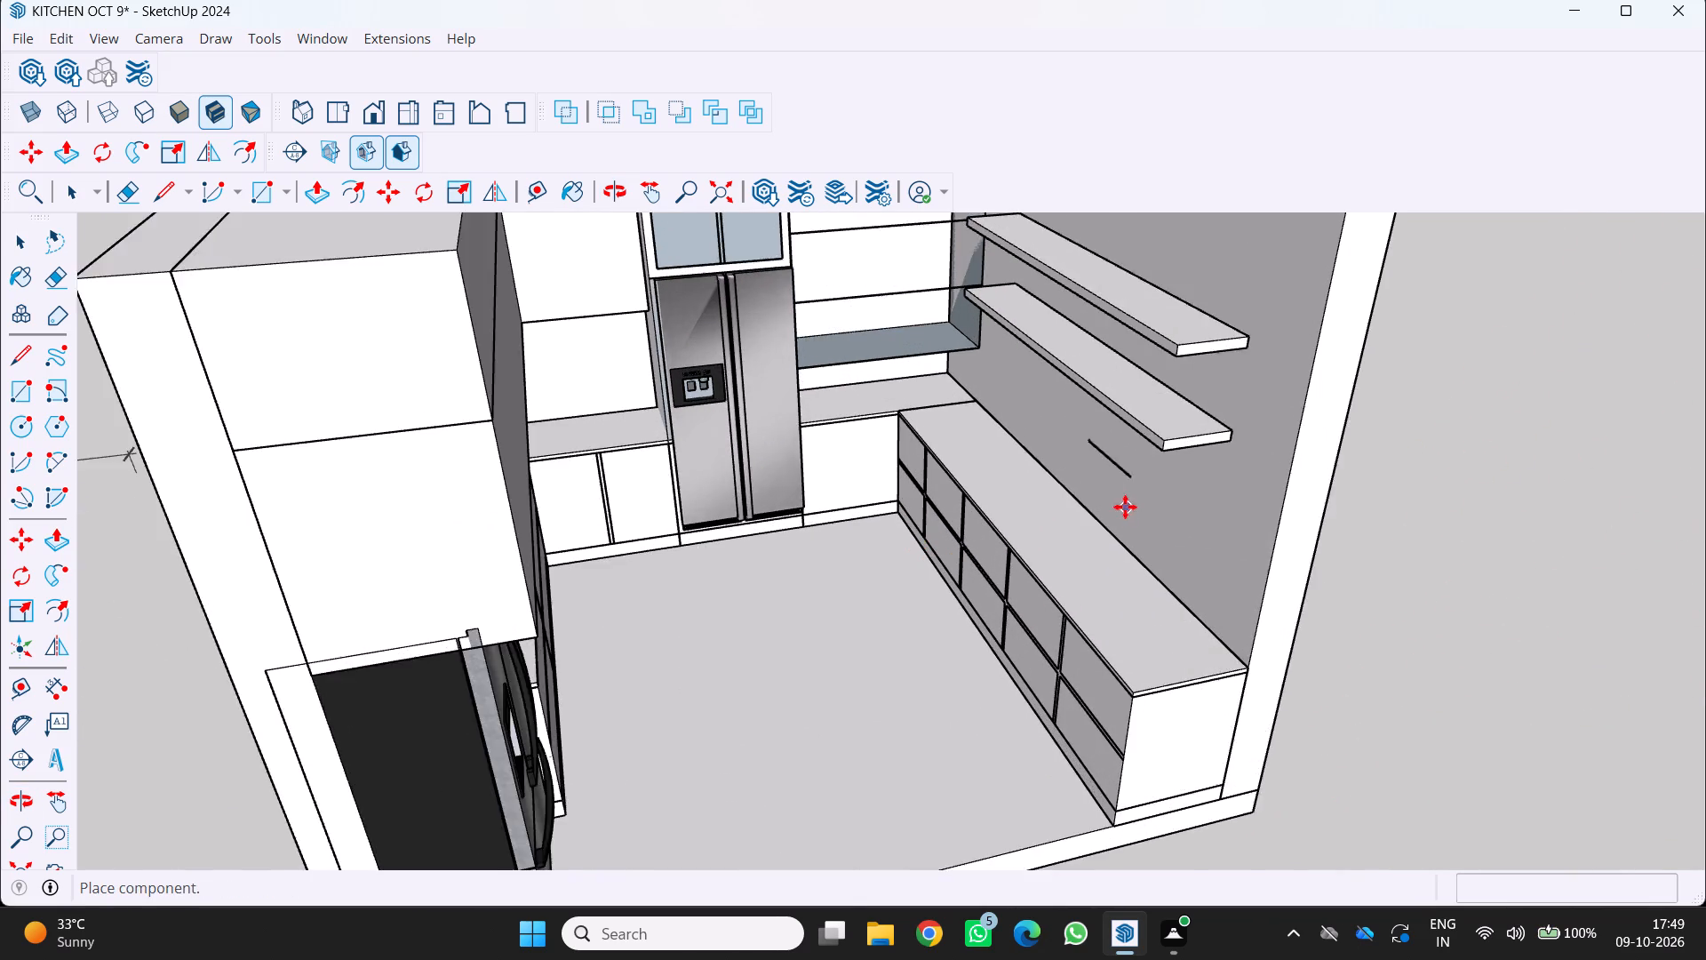
scroll(966, 571, up, 4)
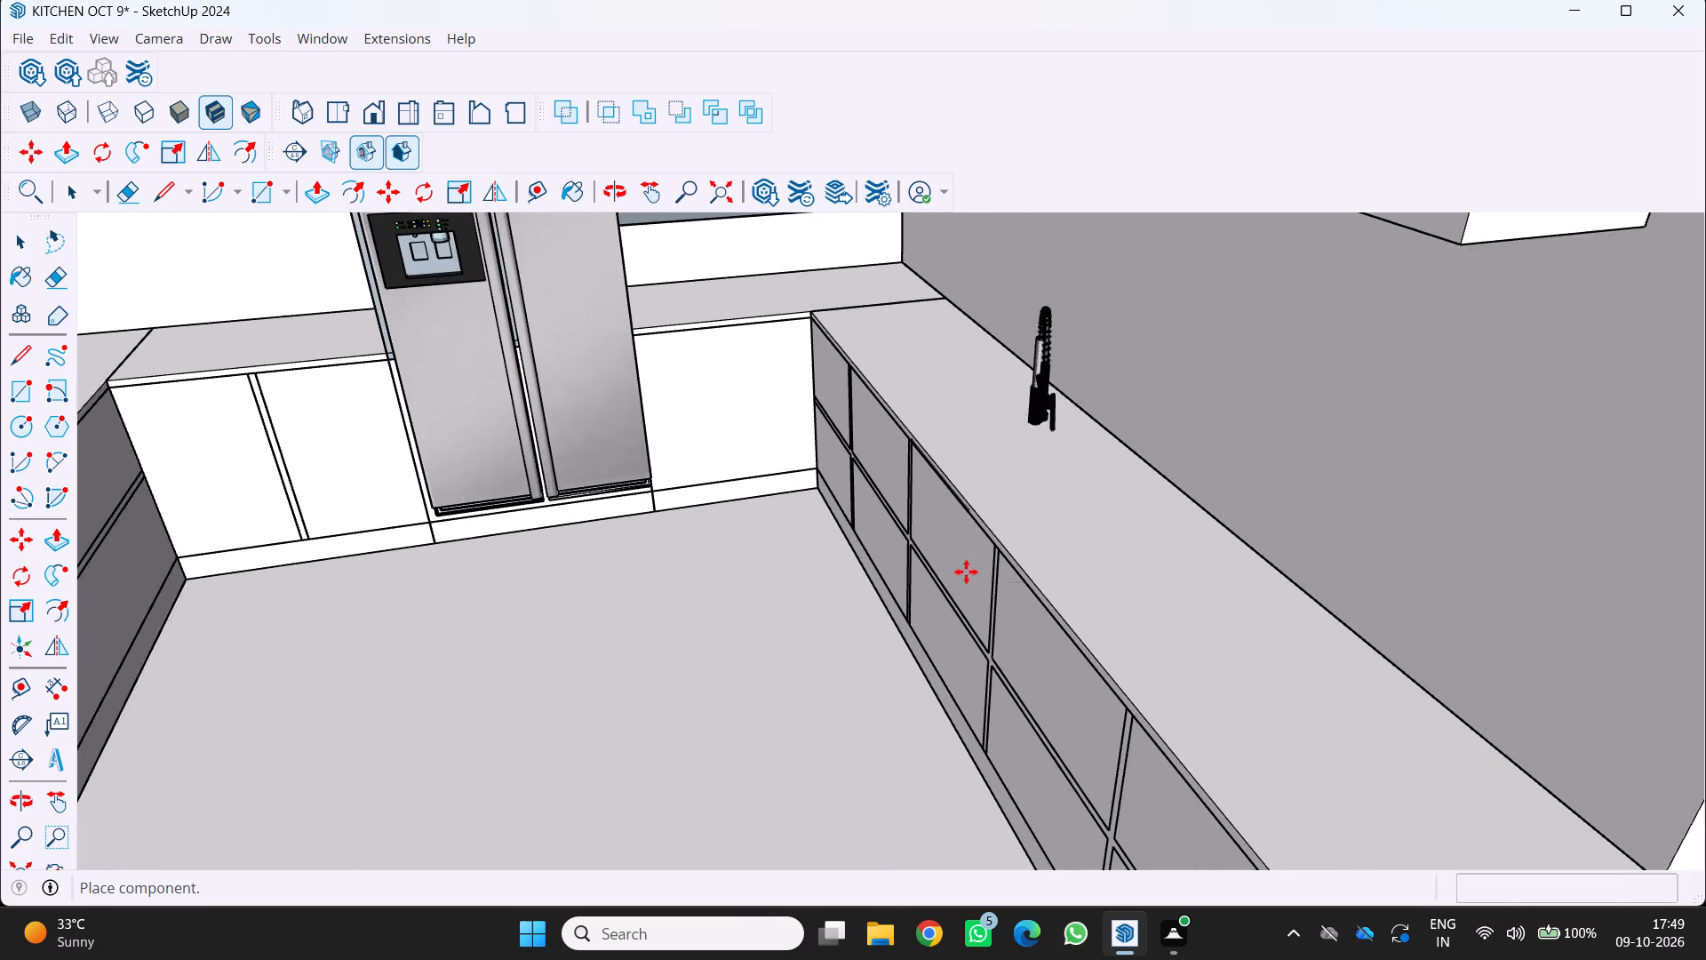
scroll(966, 572, up, 2)
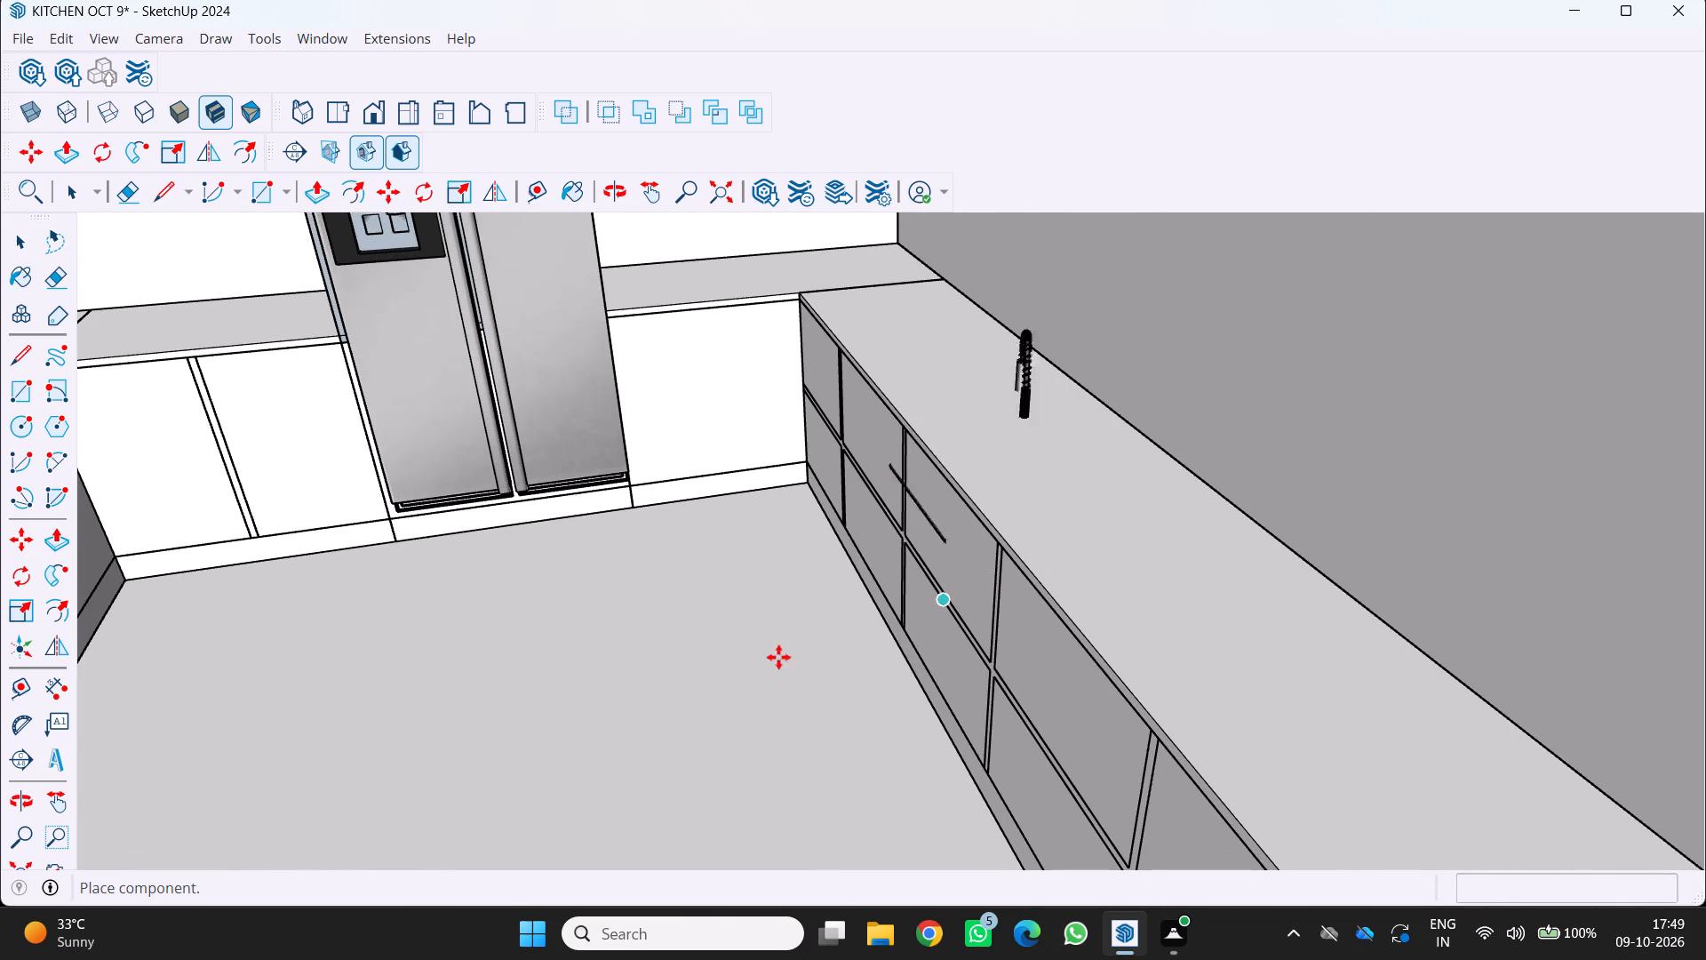
scroll(472, 704, down, 1)
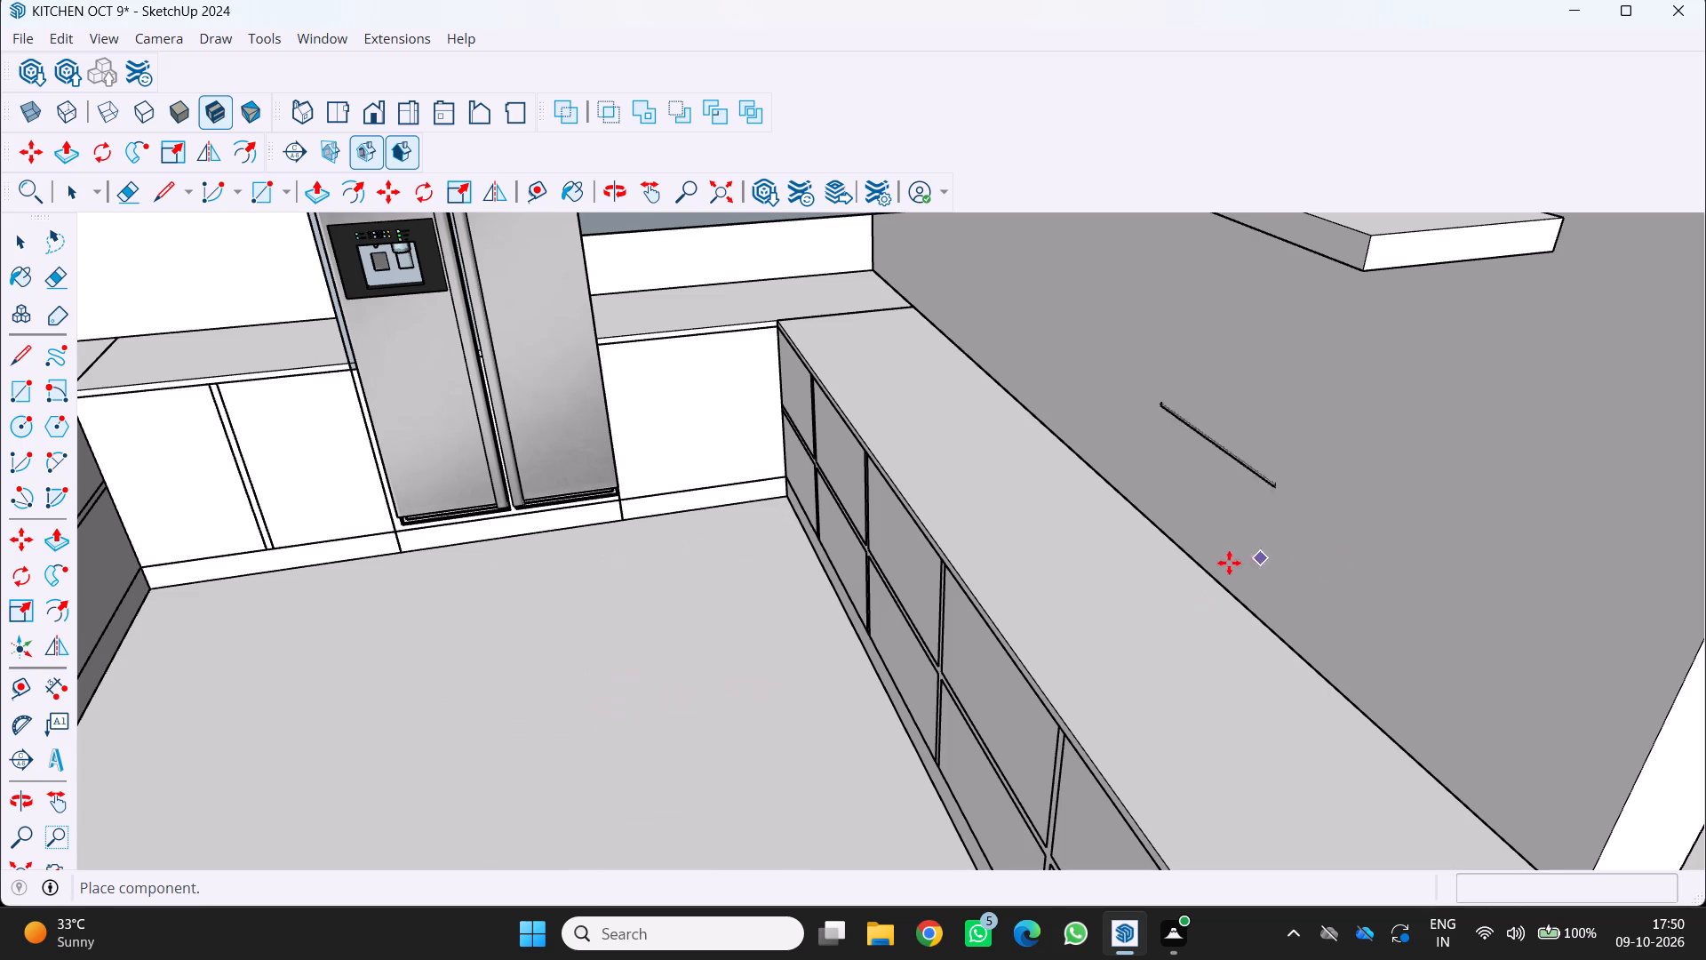
scroll(1223, 563, up, 2)
scroll(857, 632, down, 14)
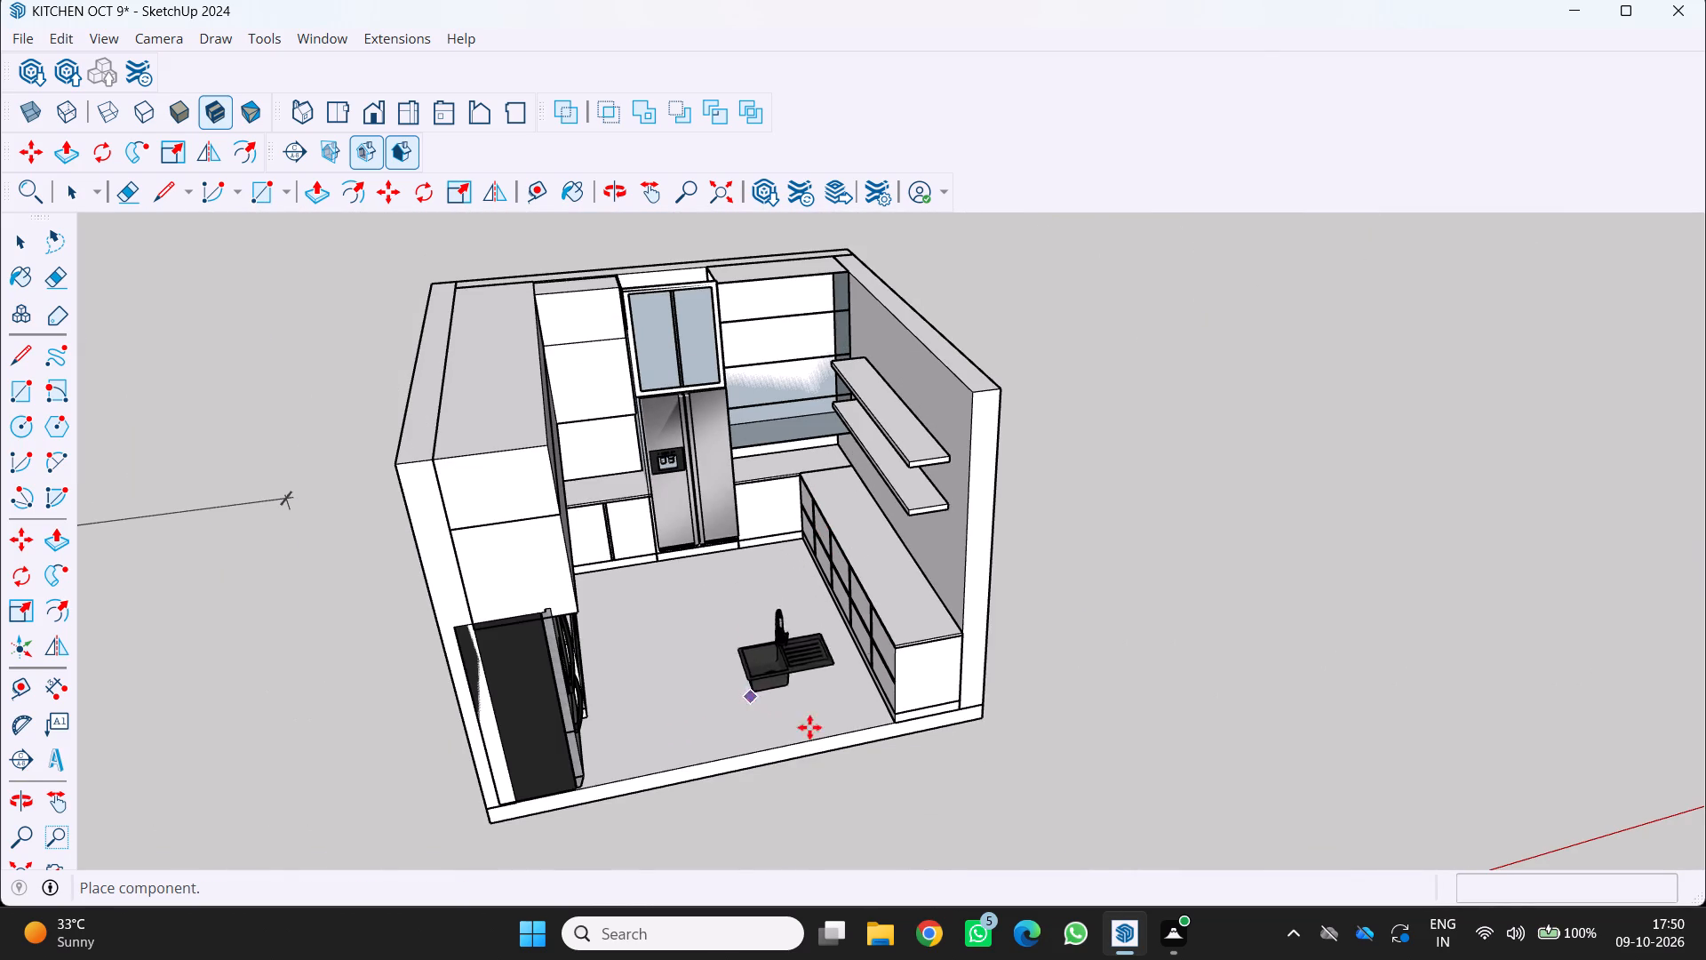
click(1154, 694)
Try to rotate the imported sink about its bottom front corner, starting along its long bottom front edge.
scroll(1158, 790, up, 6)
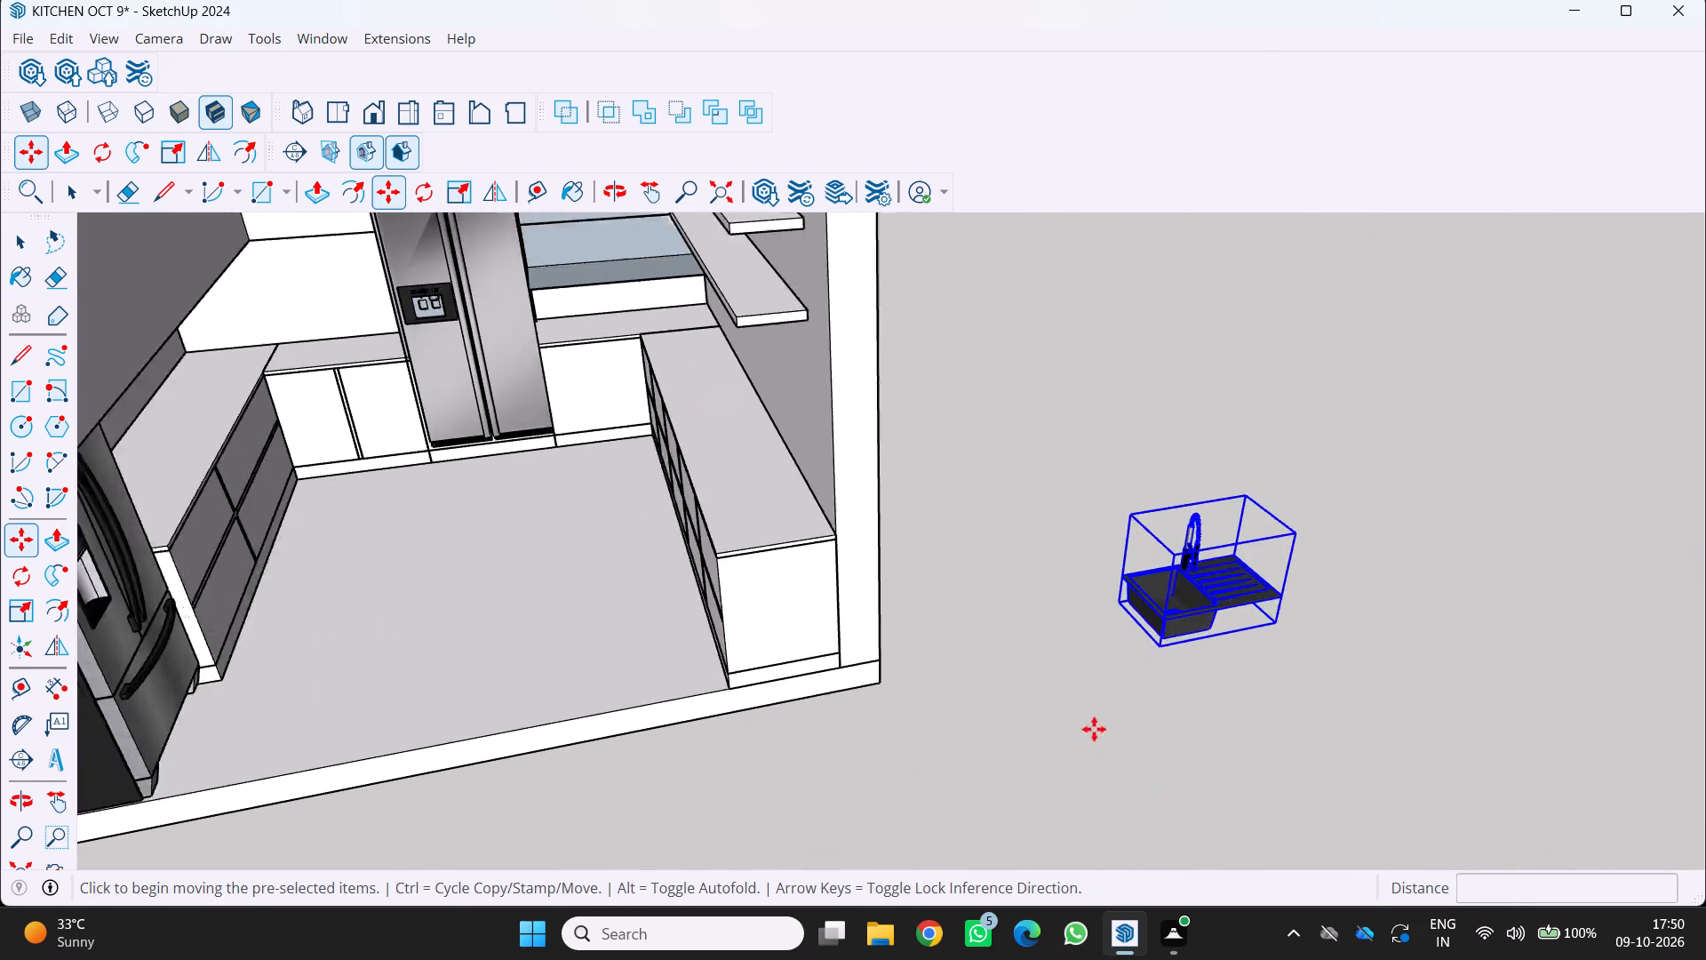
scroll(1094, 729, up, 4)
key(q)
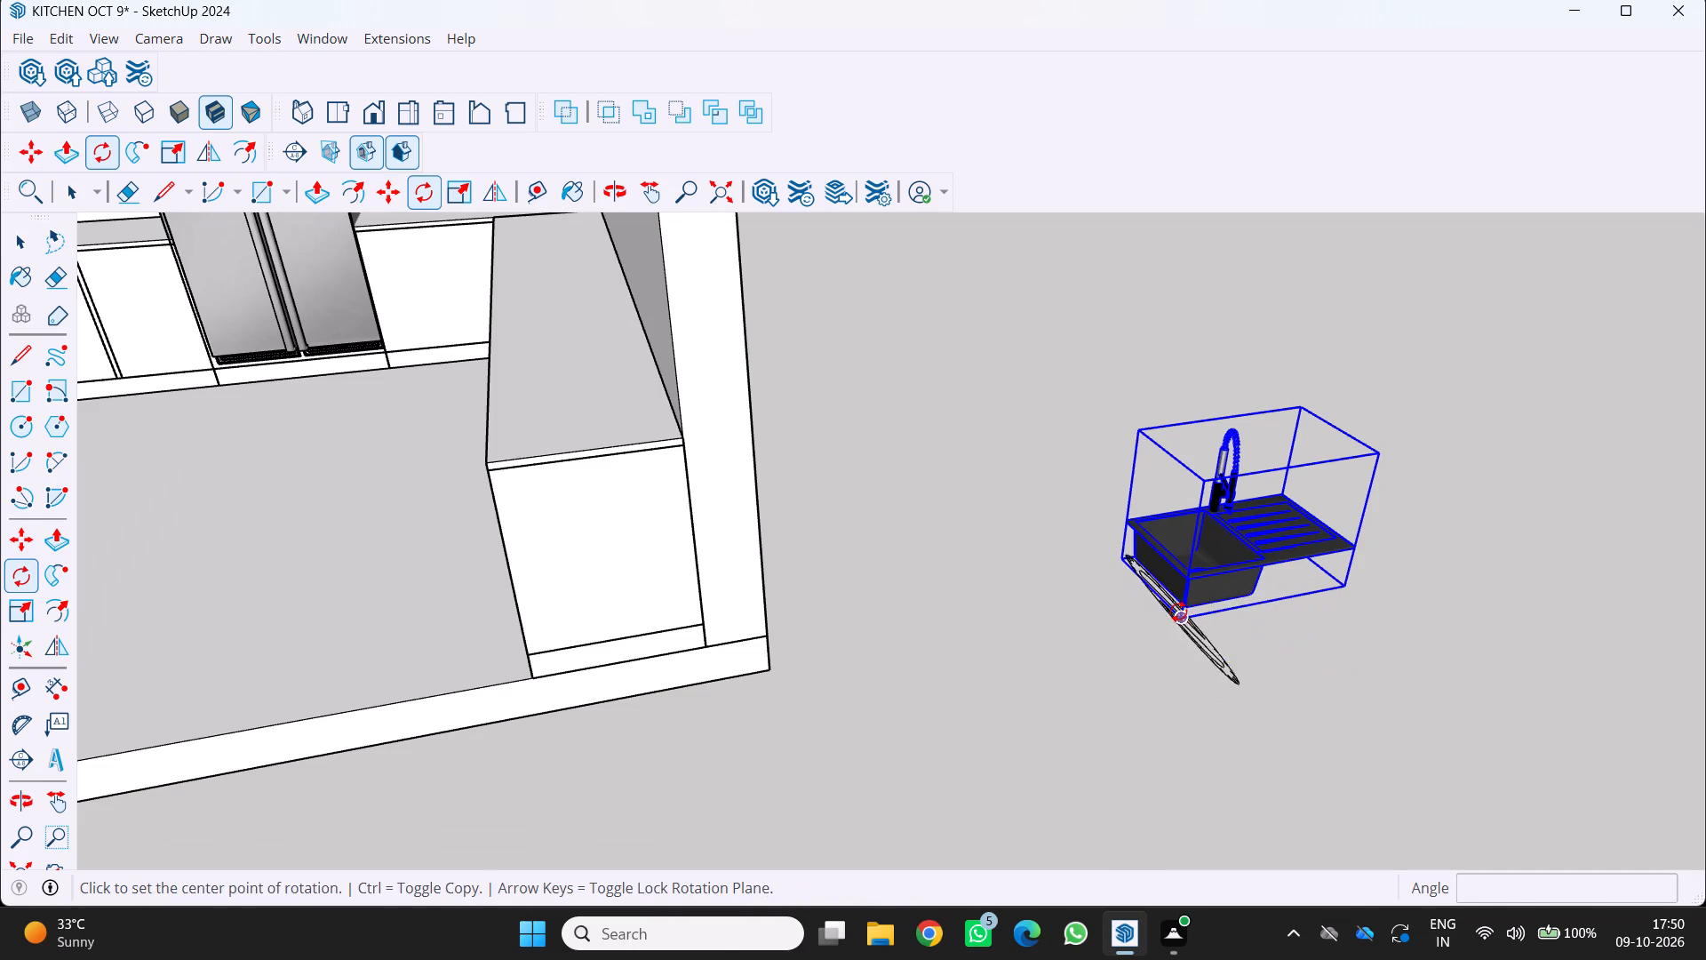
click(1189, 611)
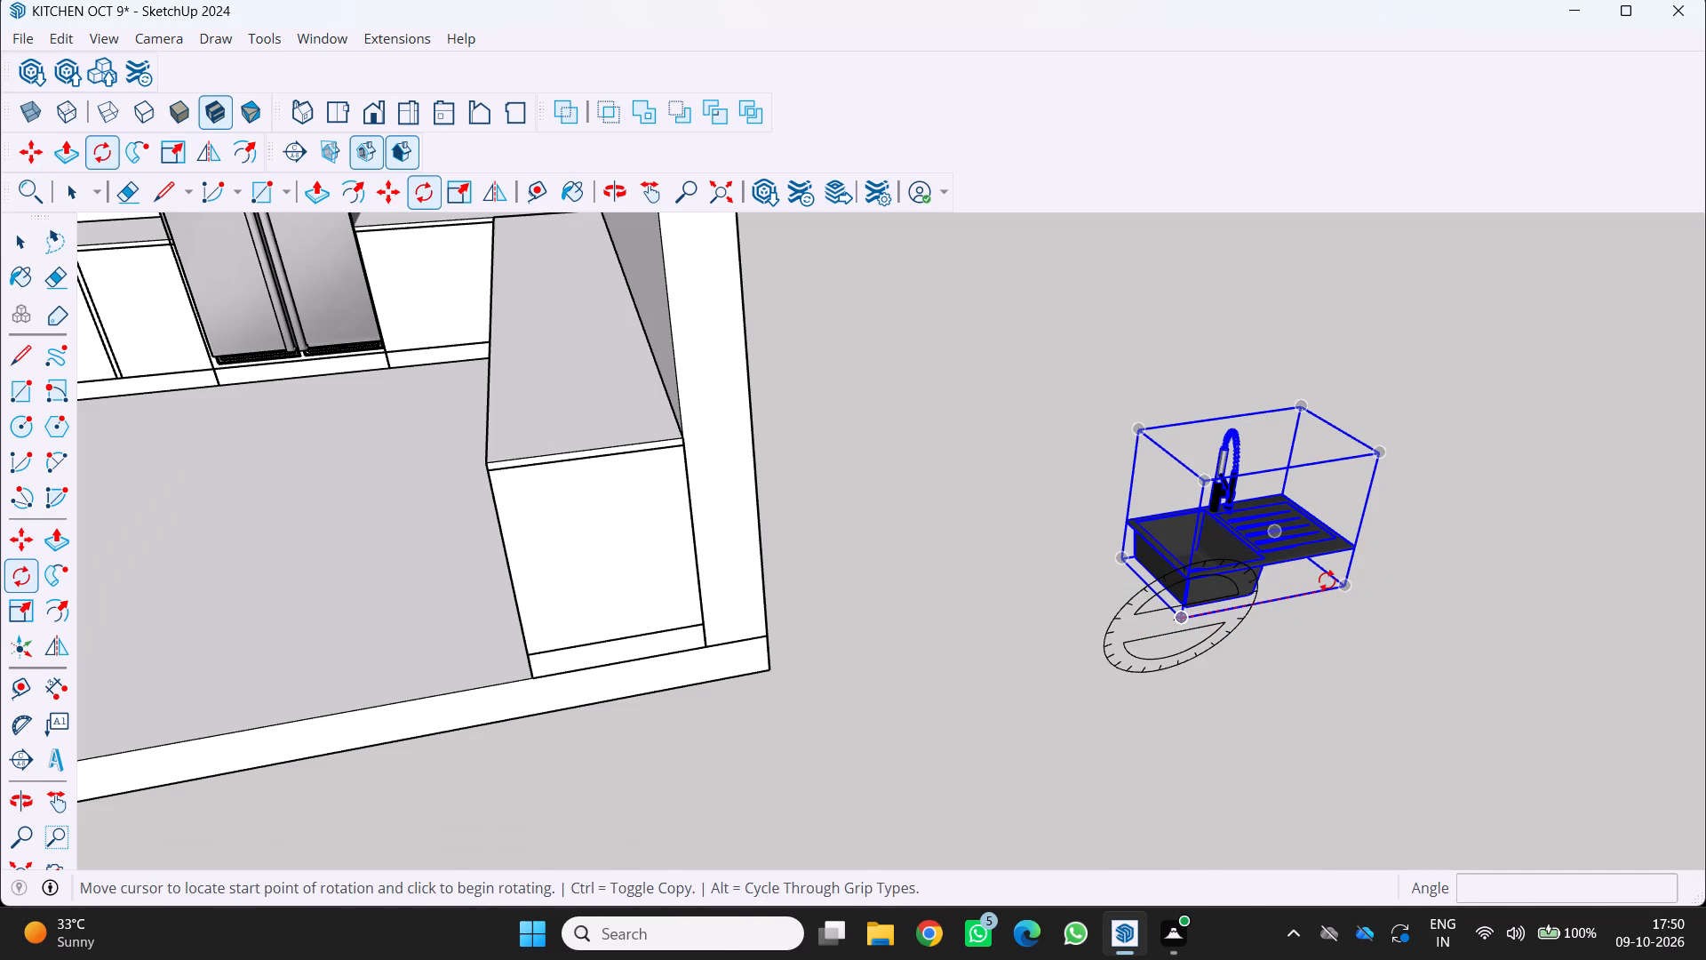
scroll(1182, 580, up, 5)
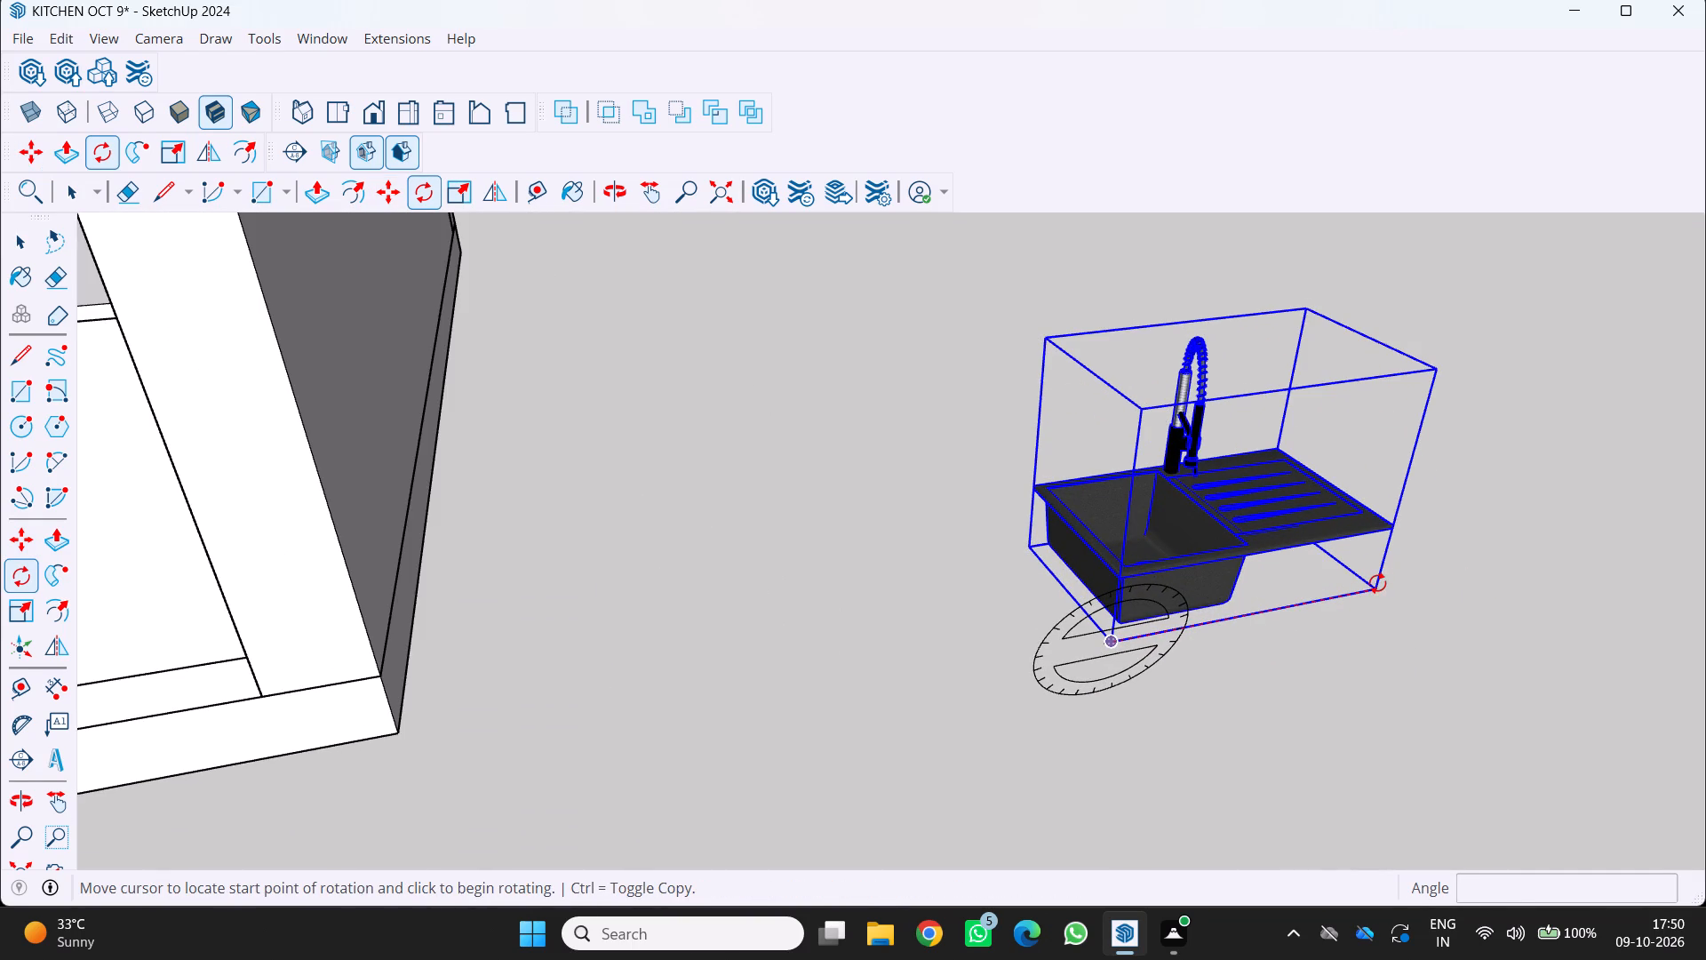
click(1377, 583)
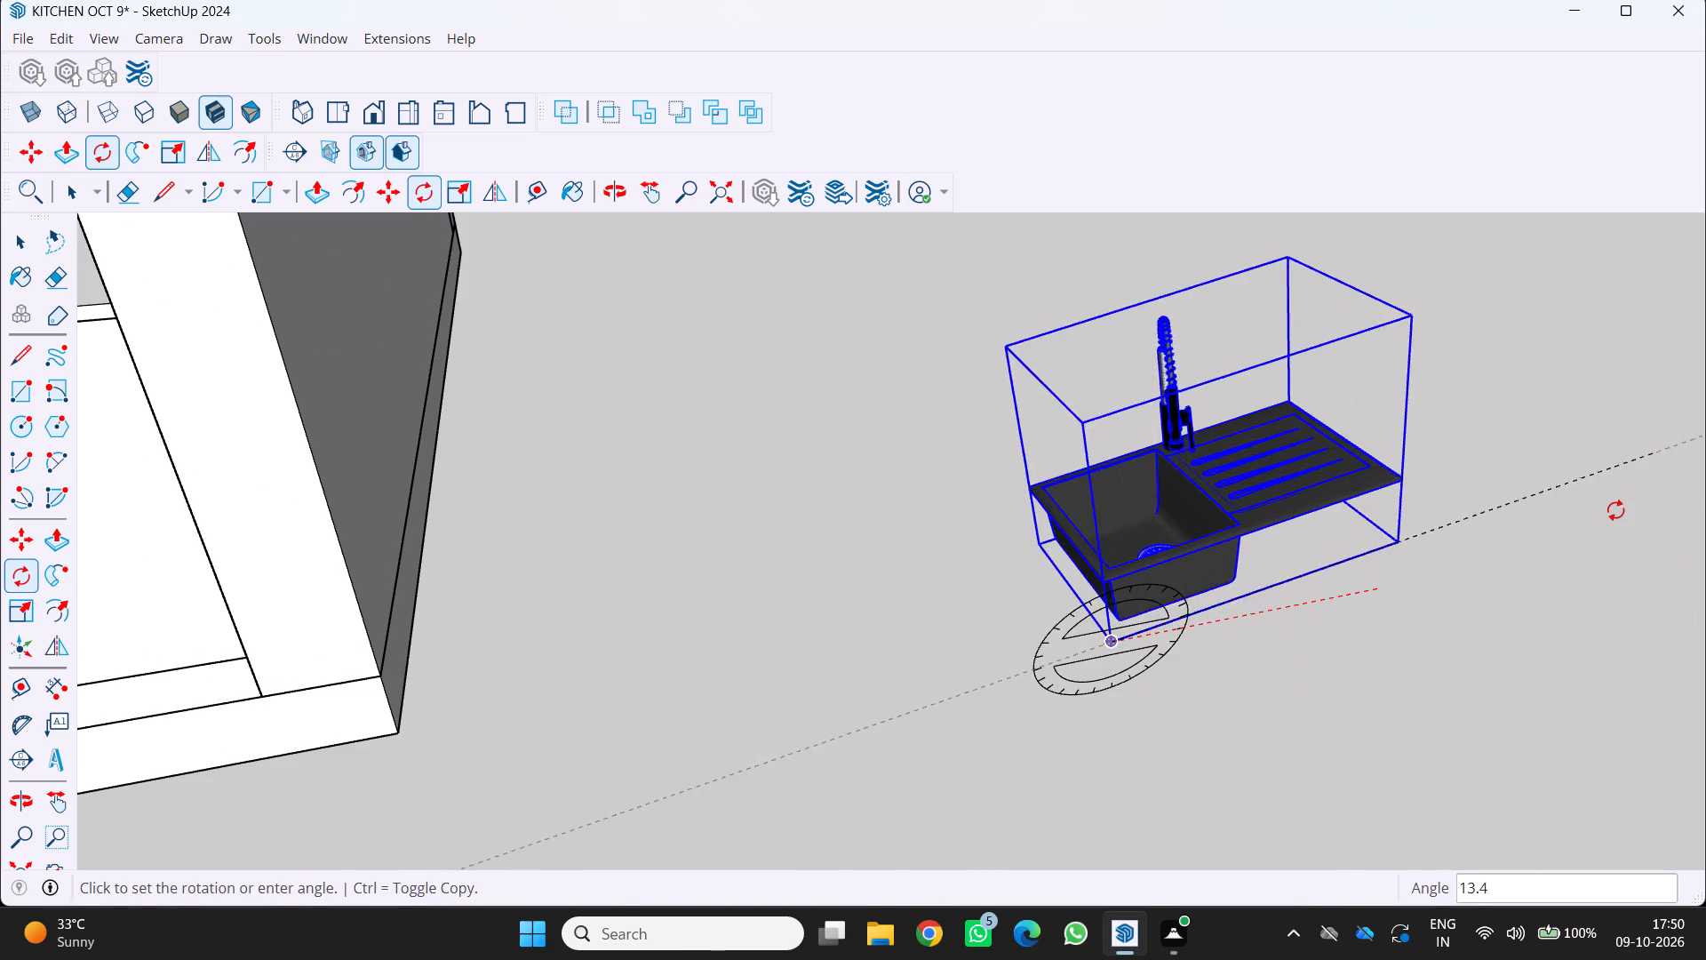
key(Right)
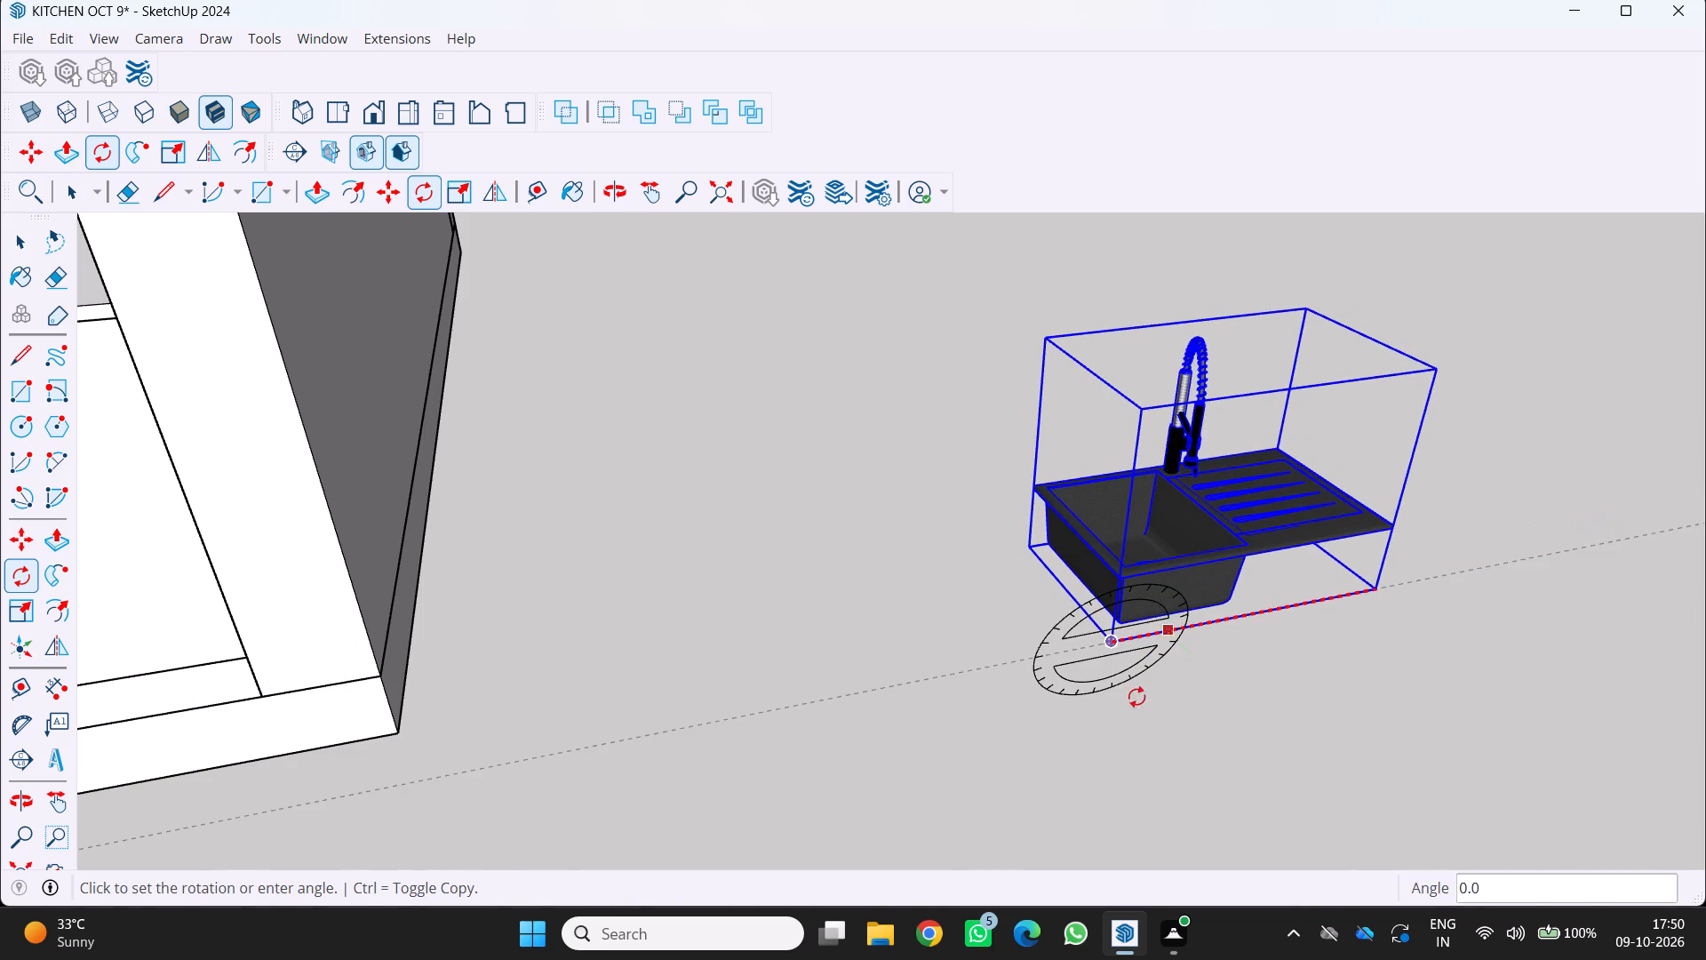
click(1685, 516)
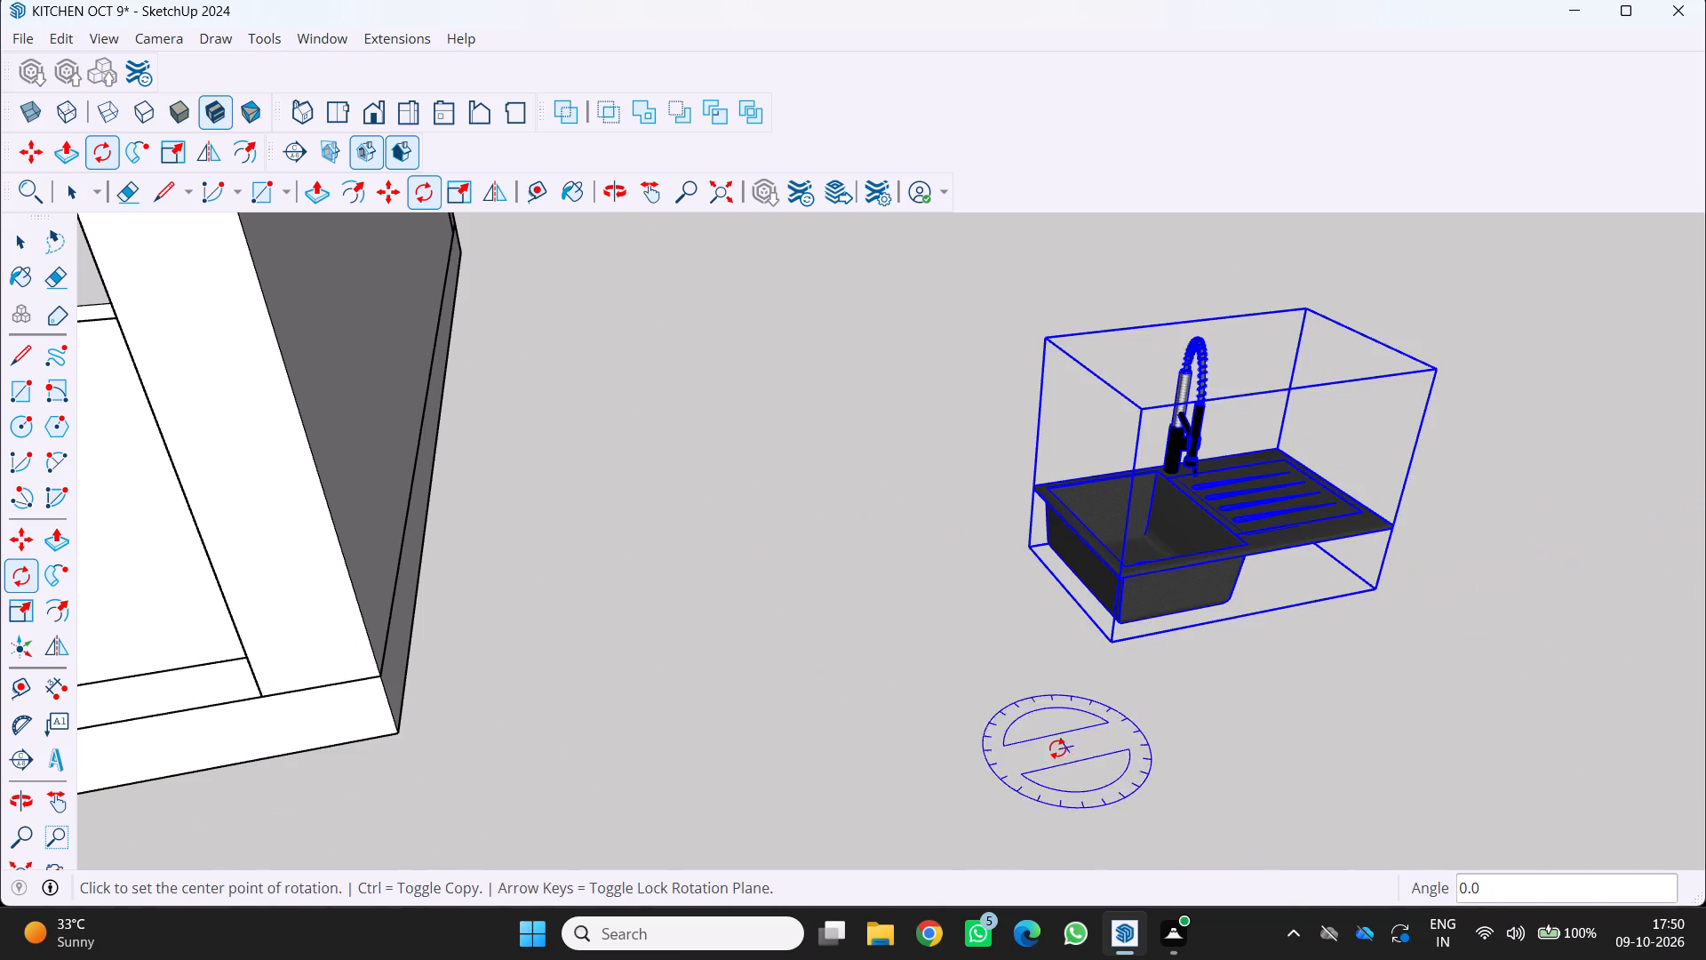
Rotate the sink about 100 degrees in the horizontal plane around its bottom front corner, starting along its long bottom front edge.
key(q)
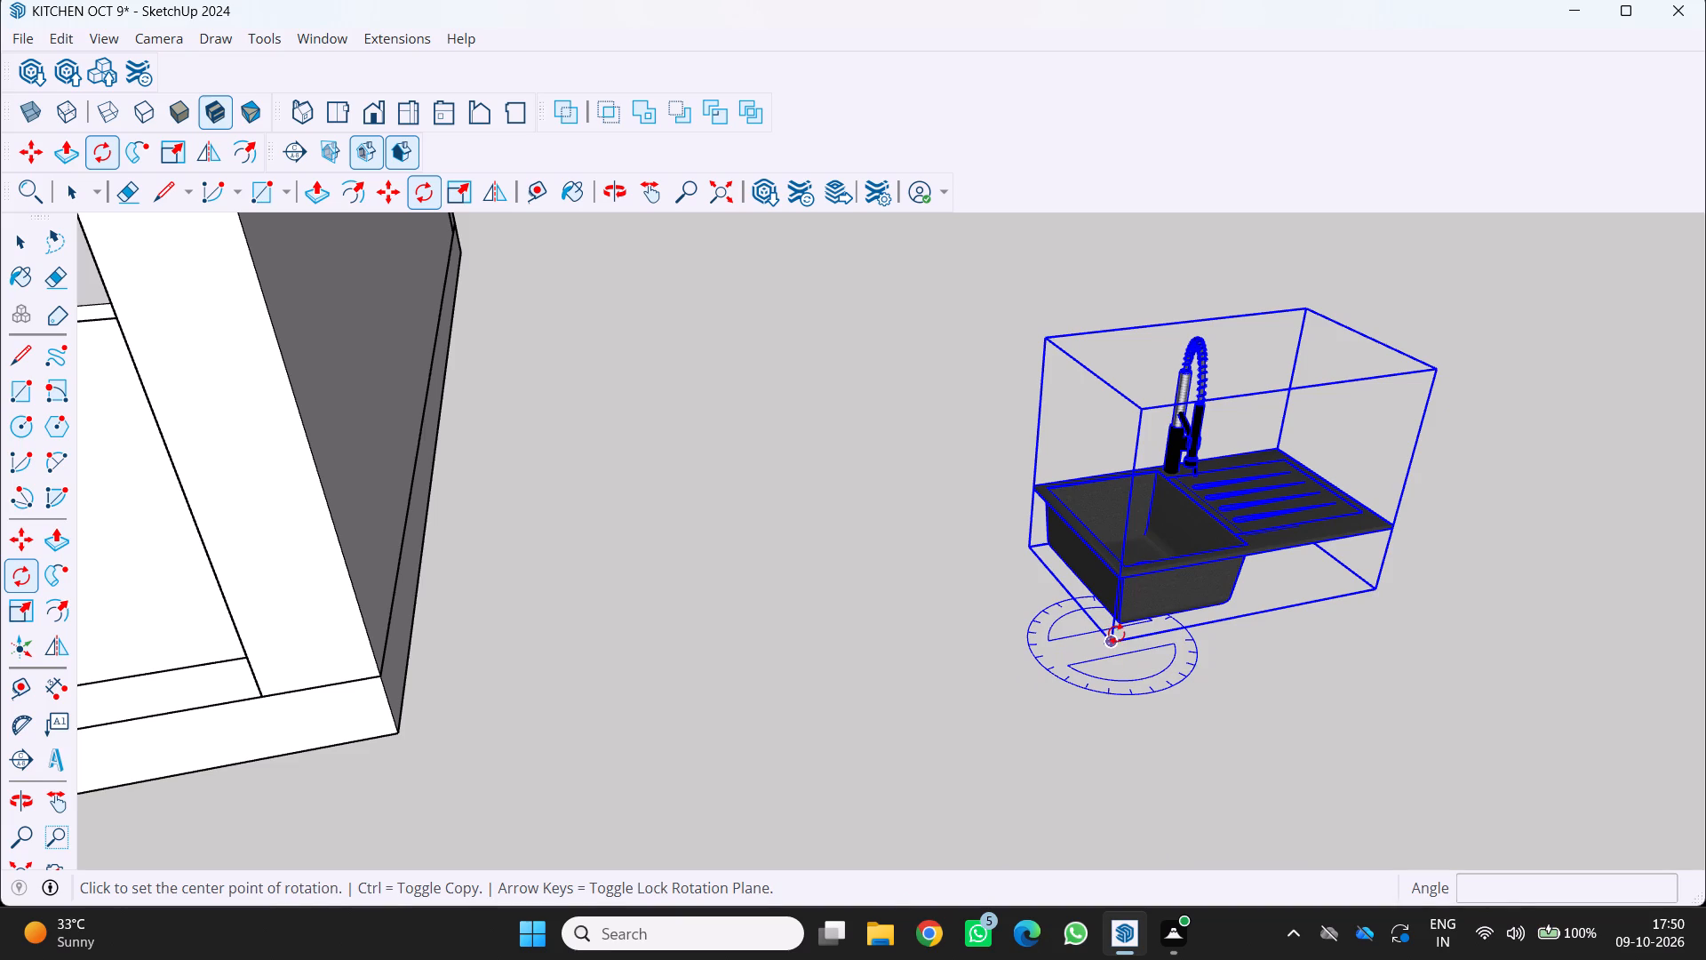
key(q)
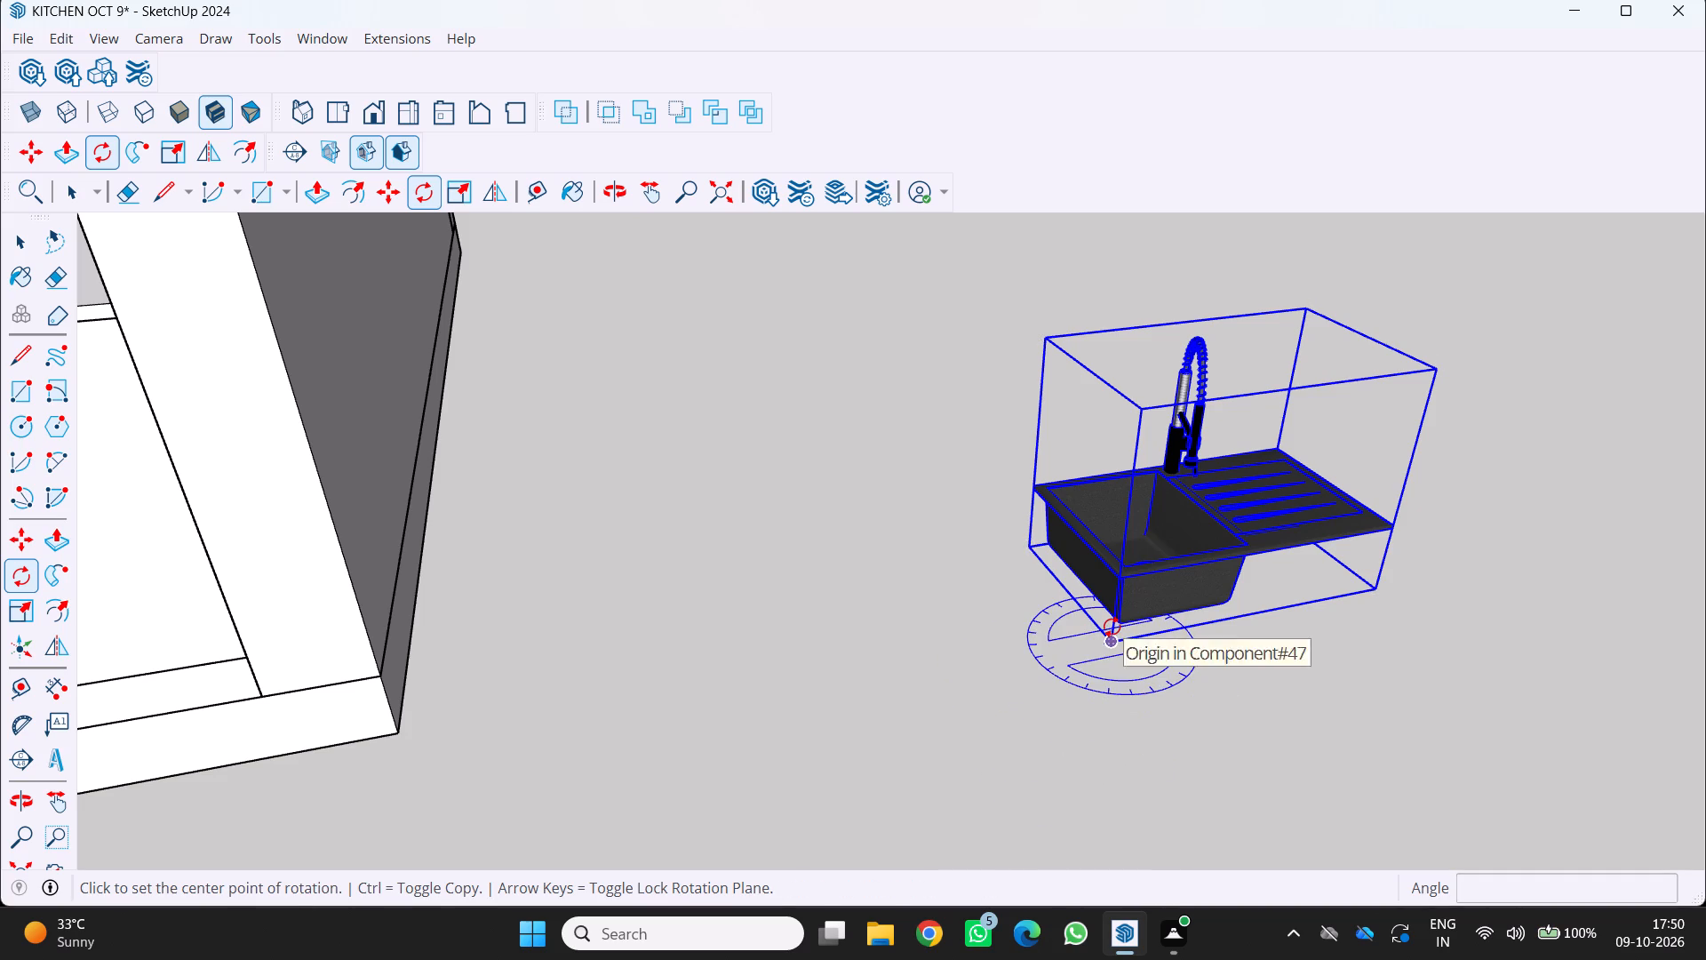
click(1113, 641)
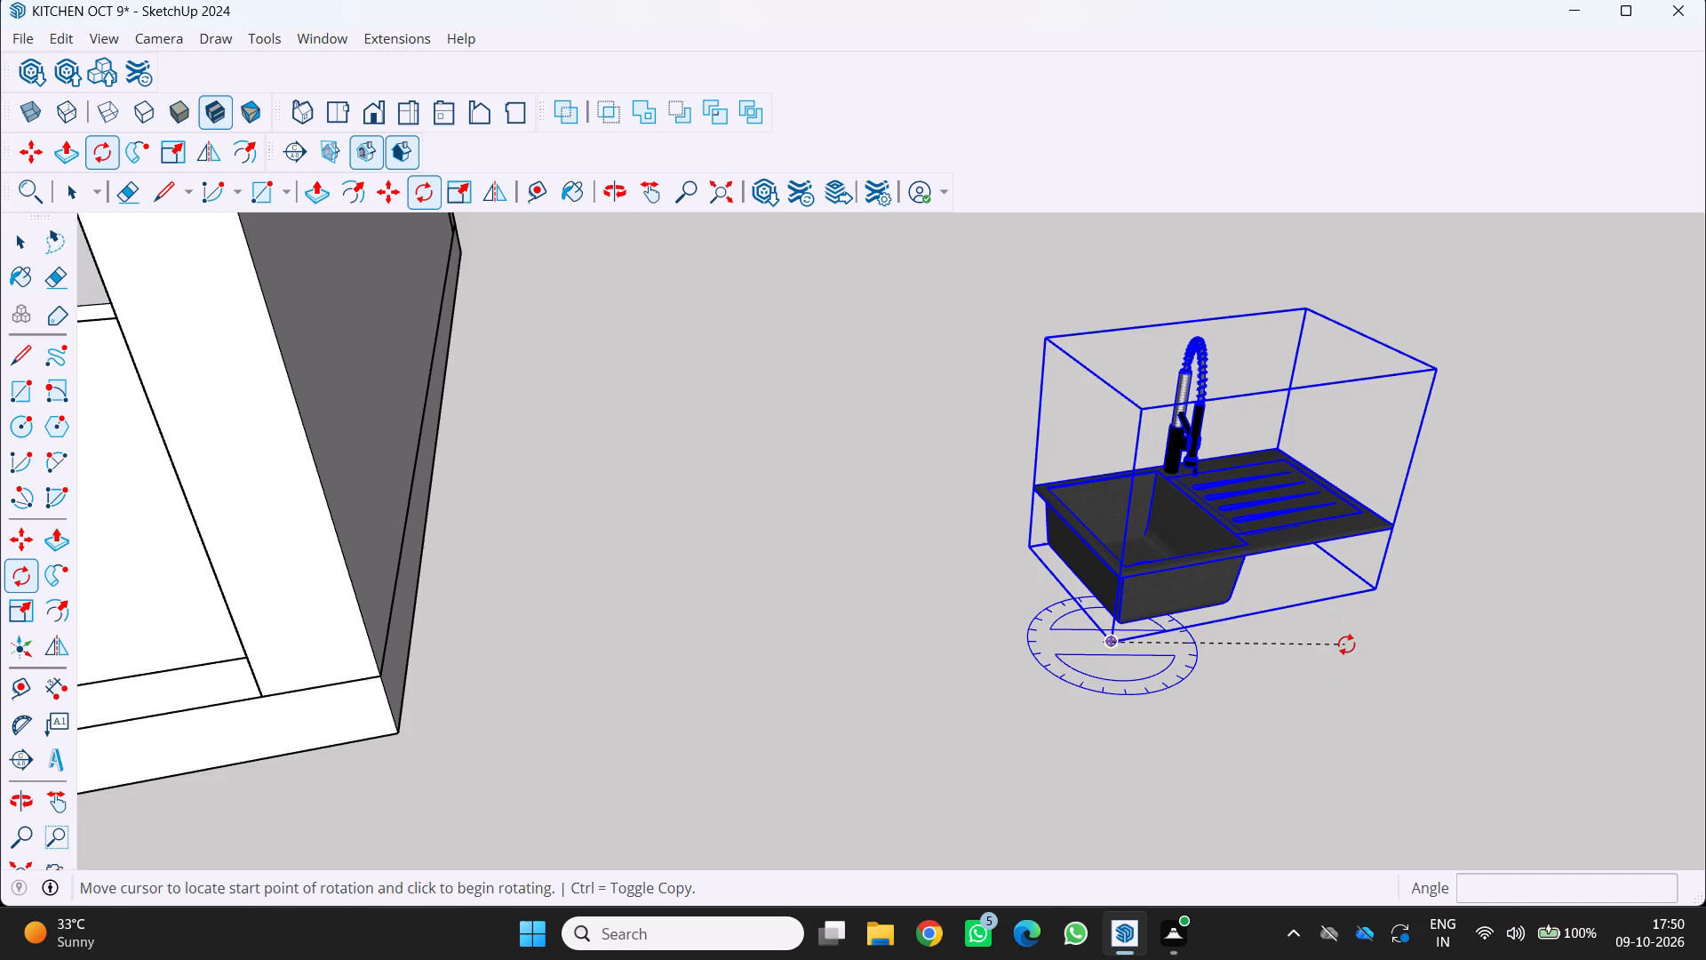
key(Right)
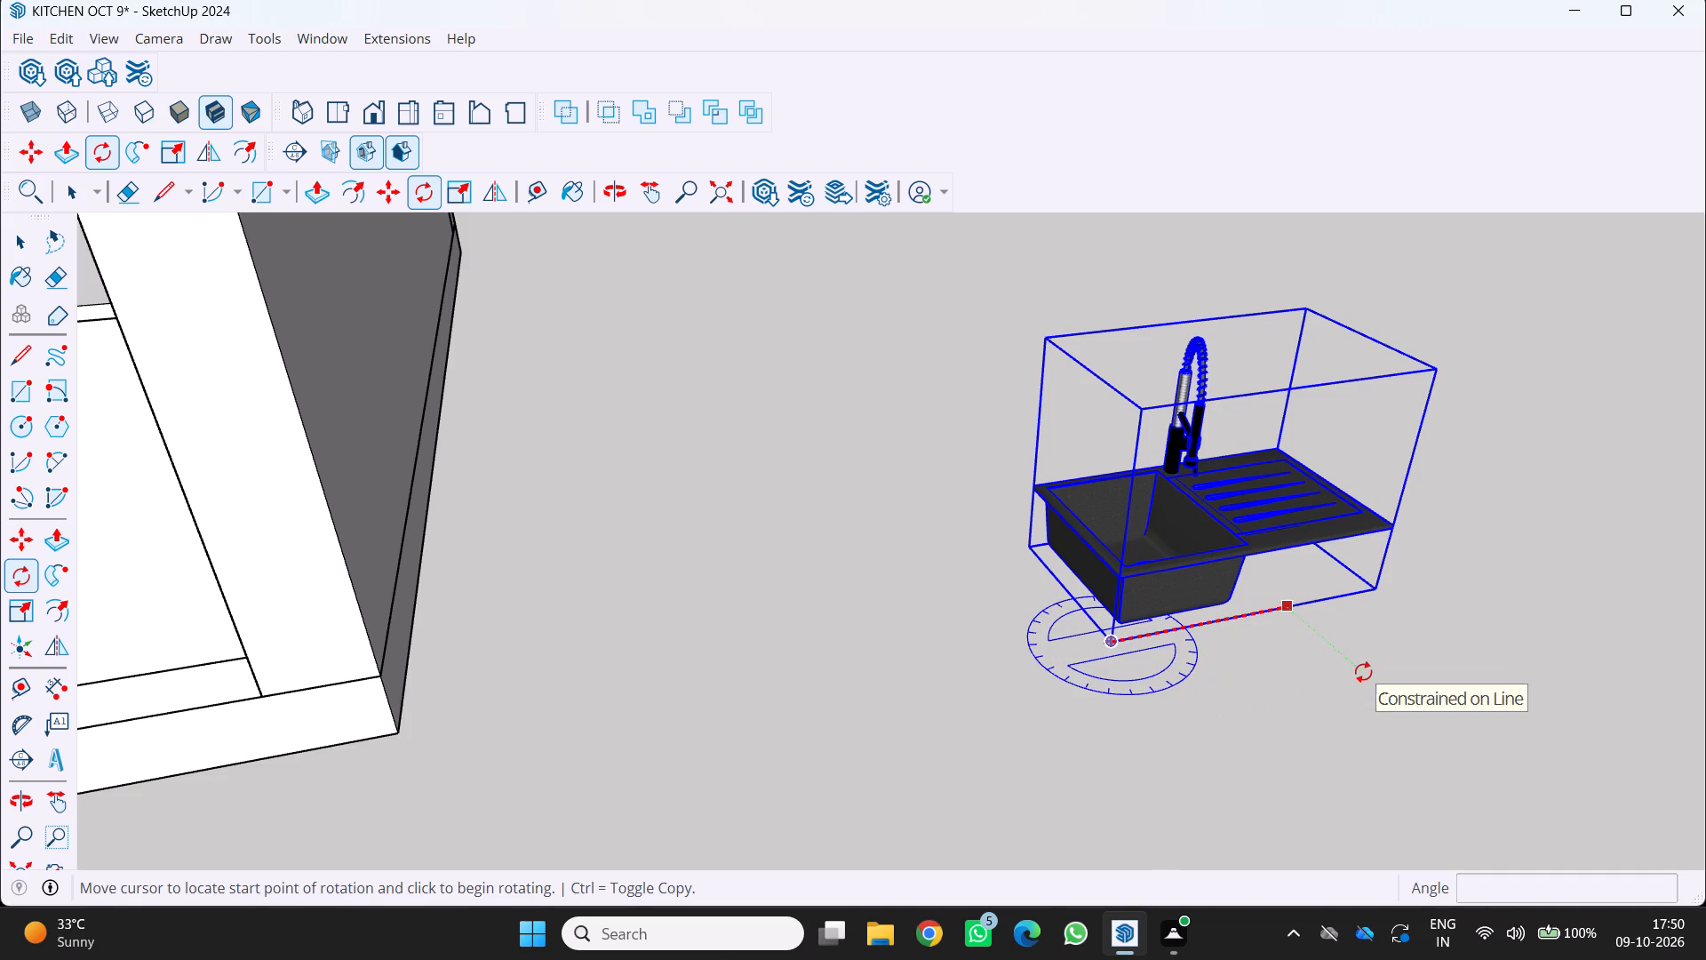
key(Up)
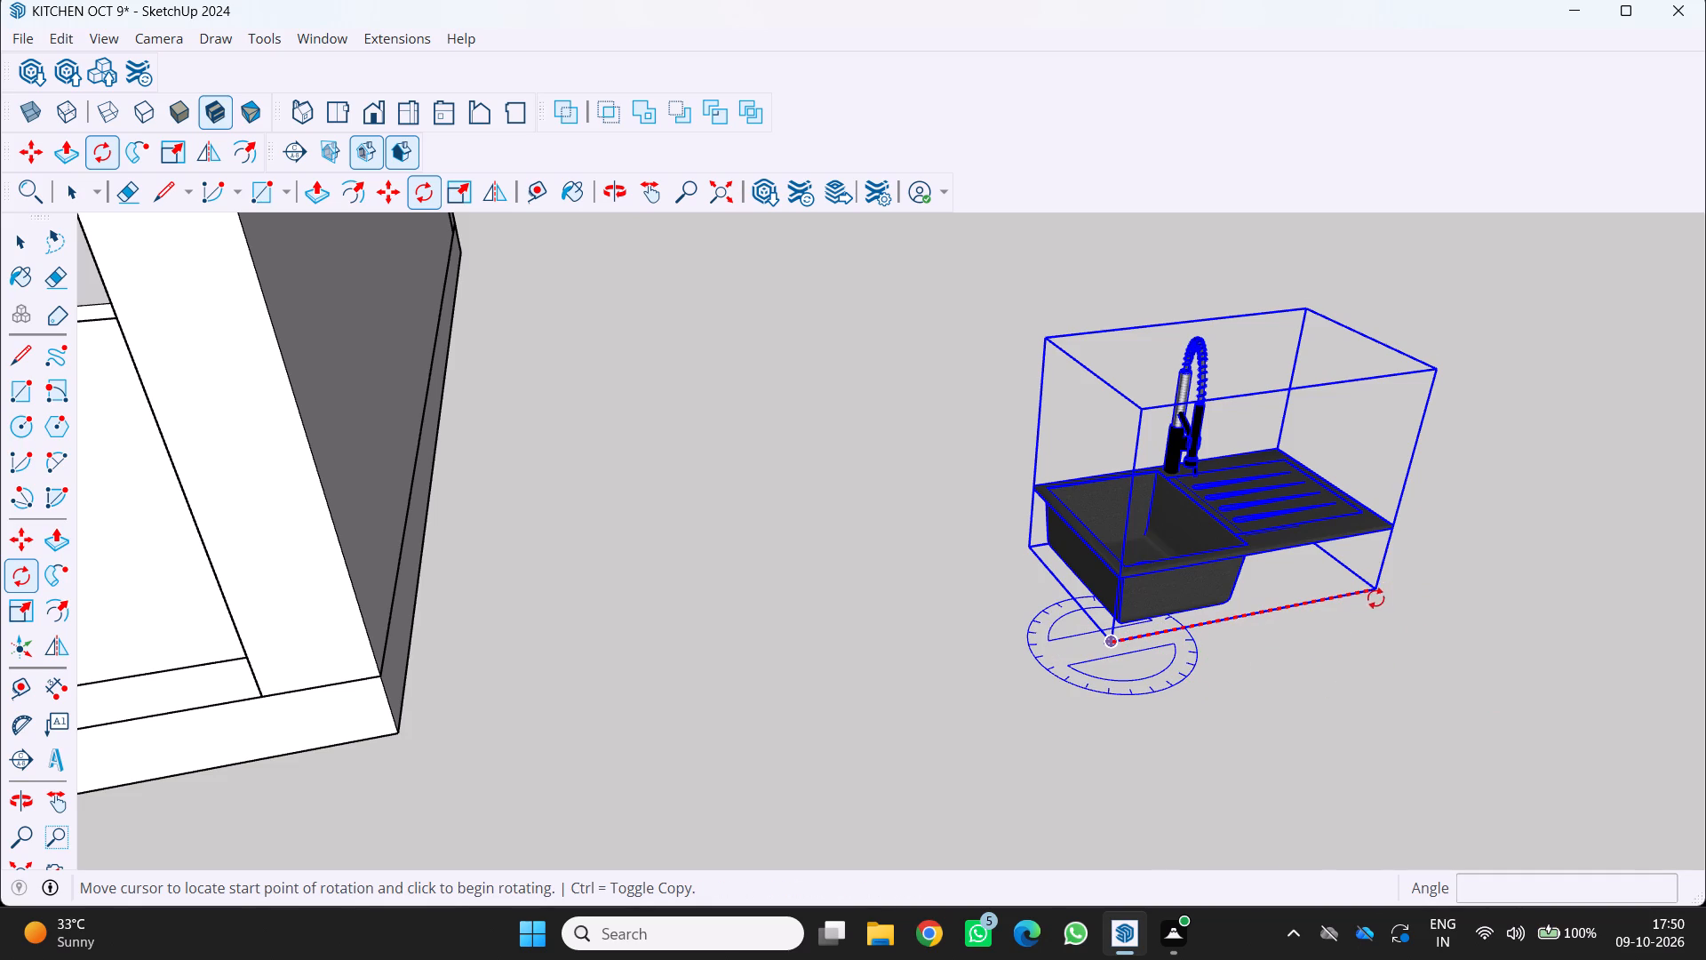
click(1383, 586)
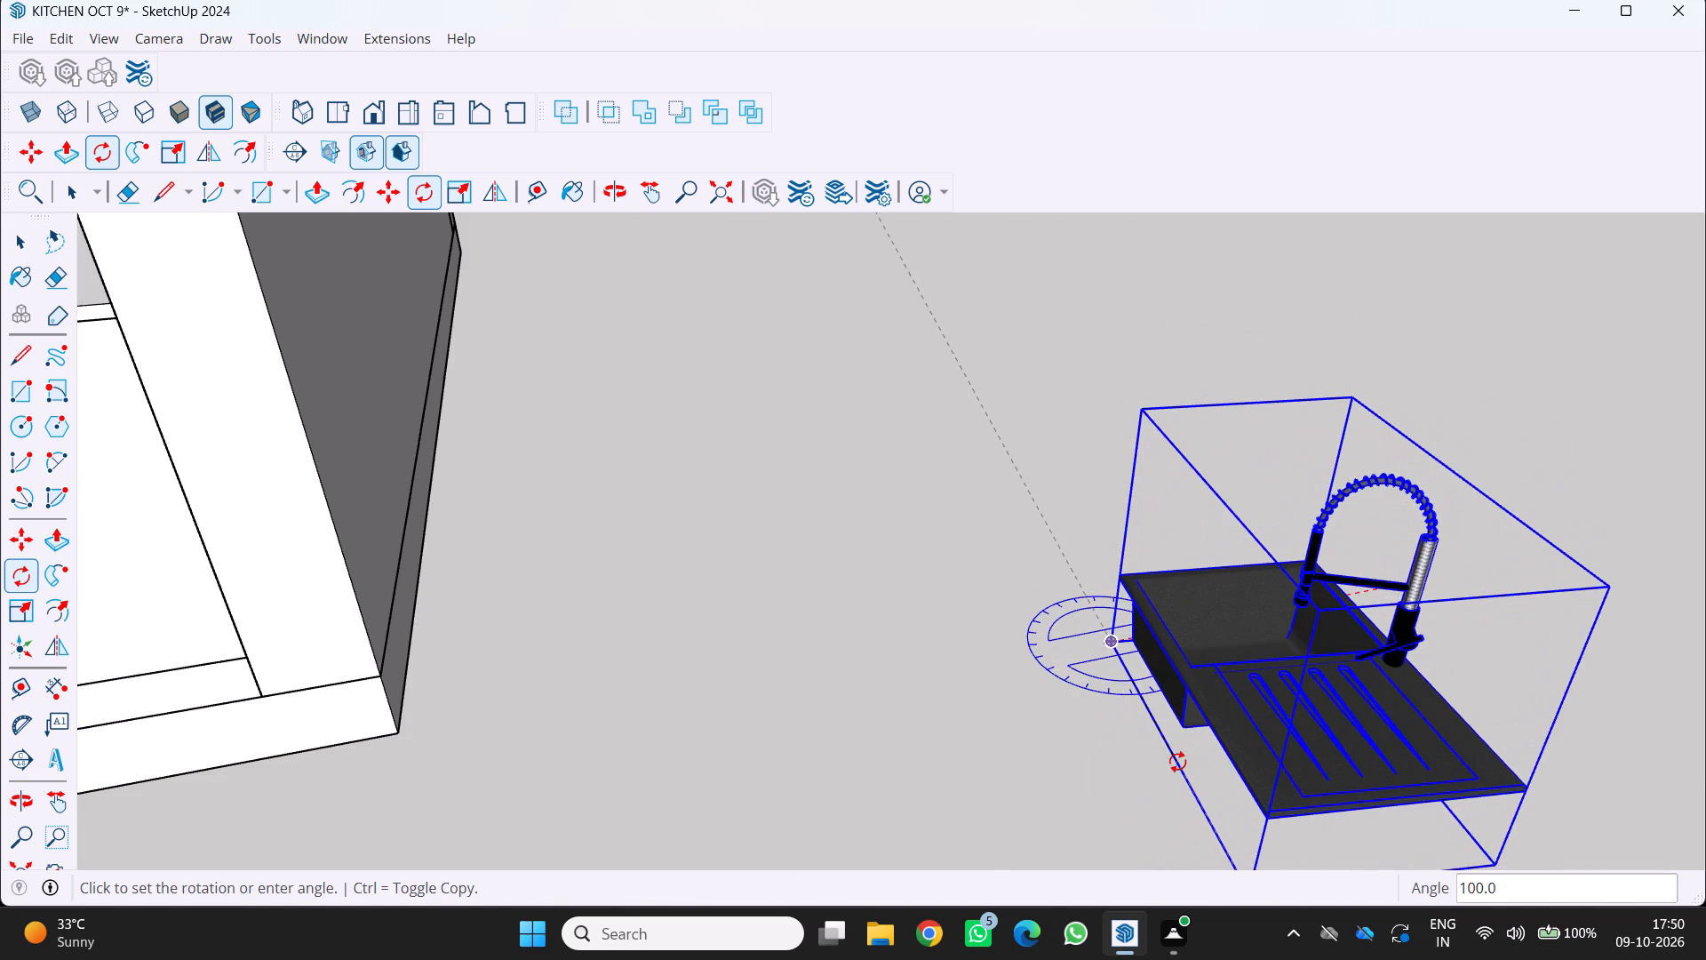
click(1177, 762)
scroll(1065, 804, down, 4)
middle_drag(1090, 820, 1105, 826)
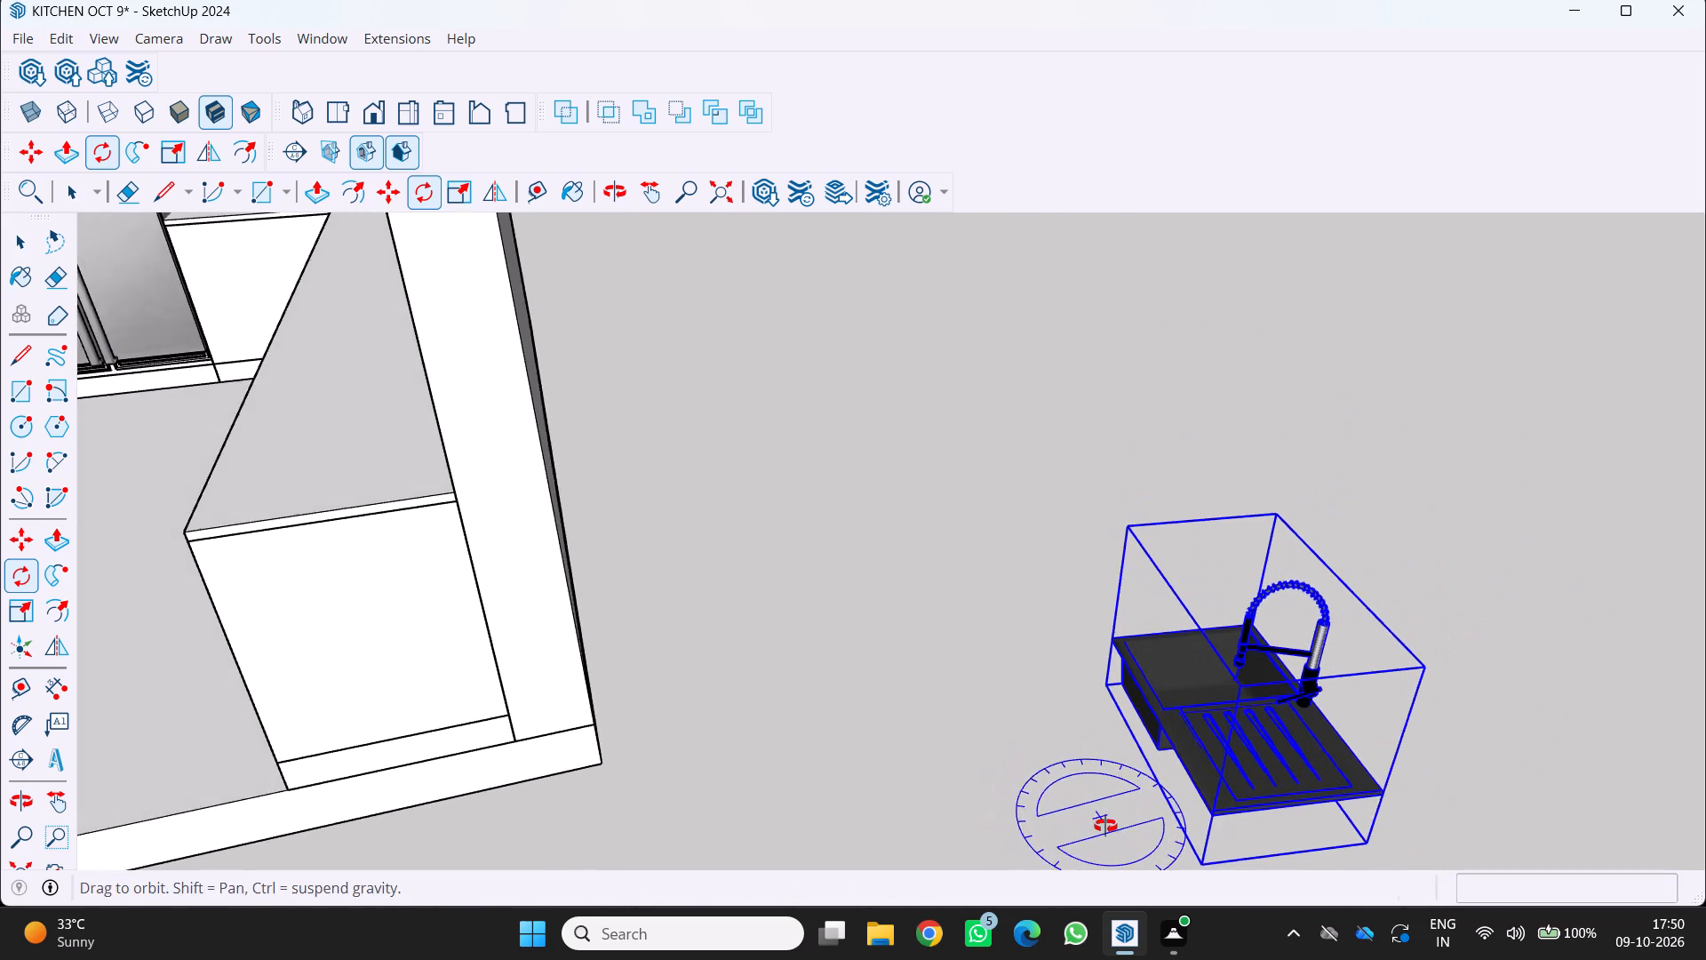
middle_drag(1105, 826, 1150, 829)
middle_click(1150, 829)
key(space)
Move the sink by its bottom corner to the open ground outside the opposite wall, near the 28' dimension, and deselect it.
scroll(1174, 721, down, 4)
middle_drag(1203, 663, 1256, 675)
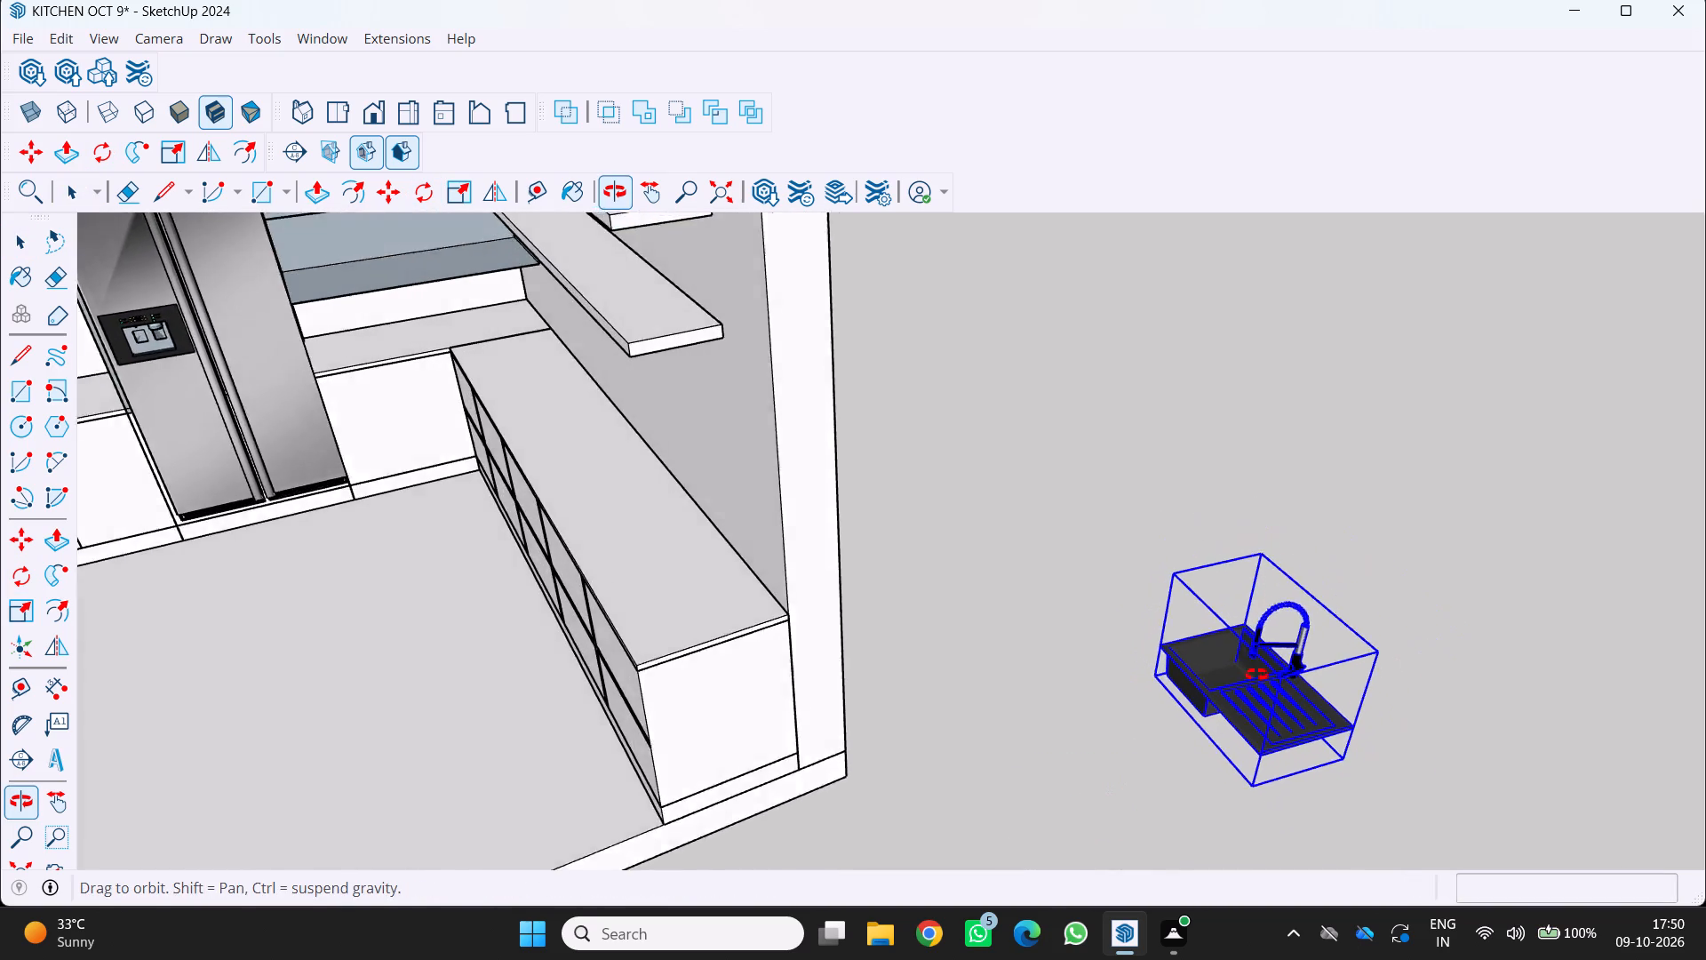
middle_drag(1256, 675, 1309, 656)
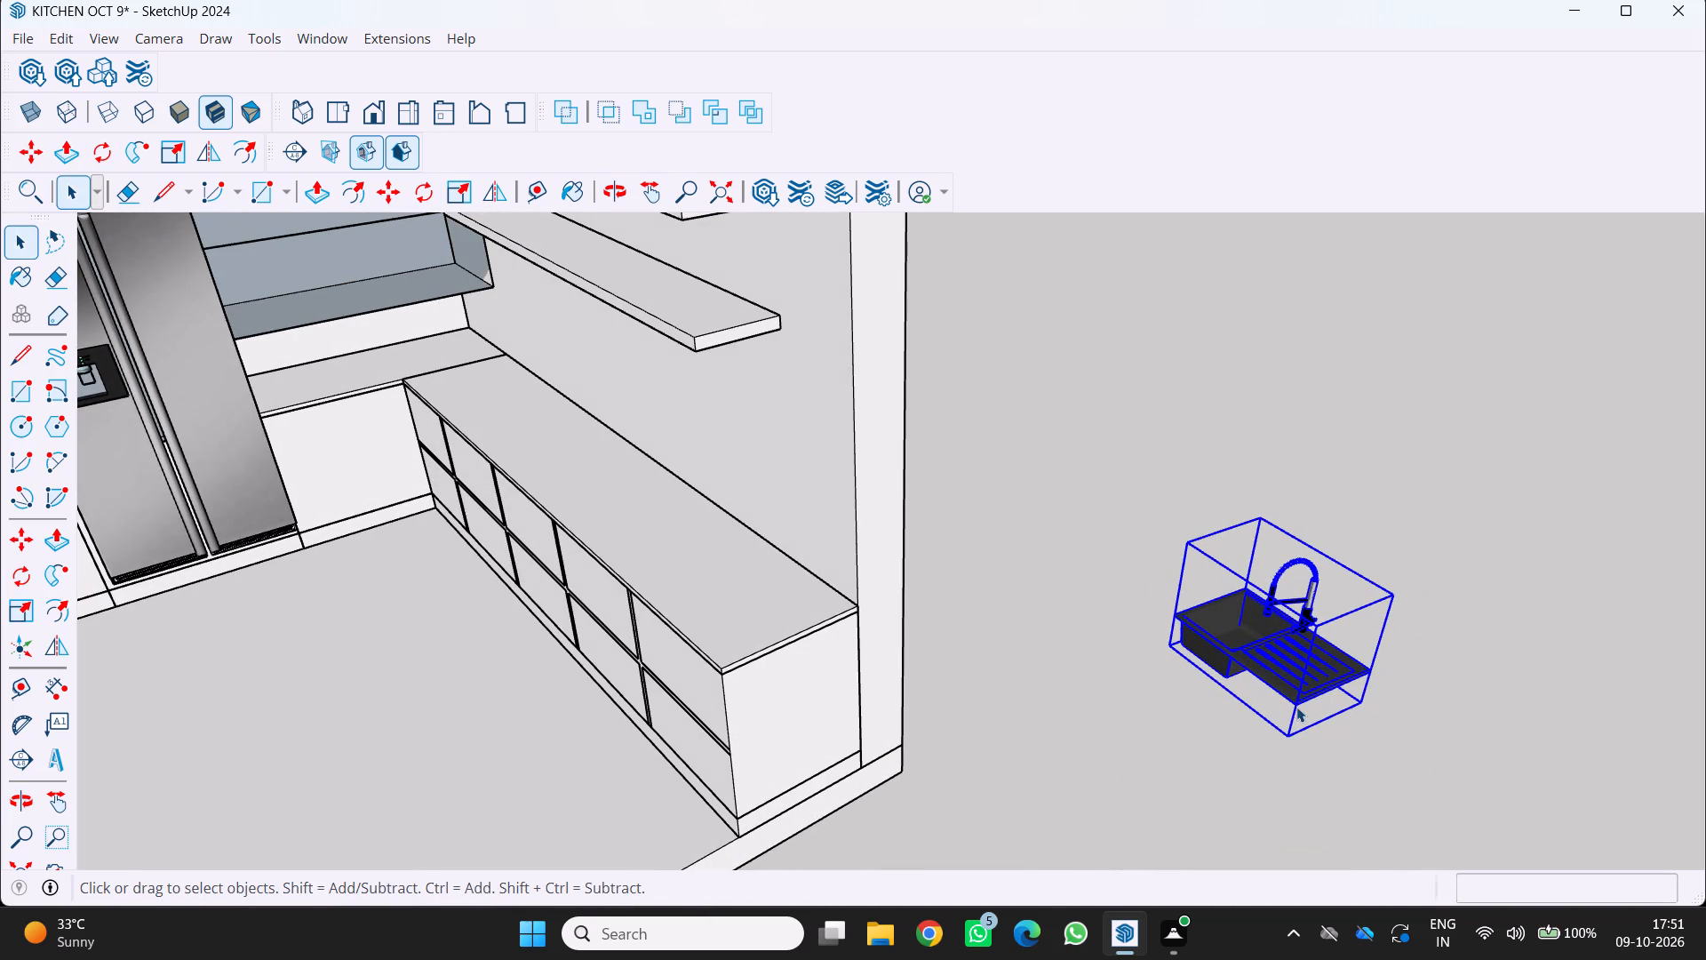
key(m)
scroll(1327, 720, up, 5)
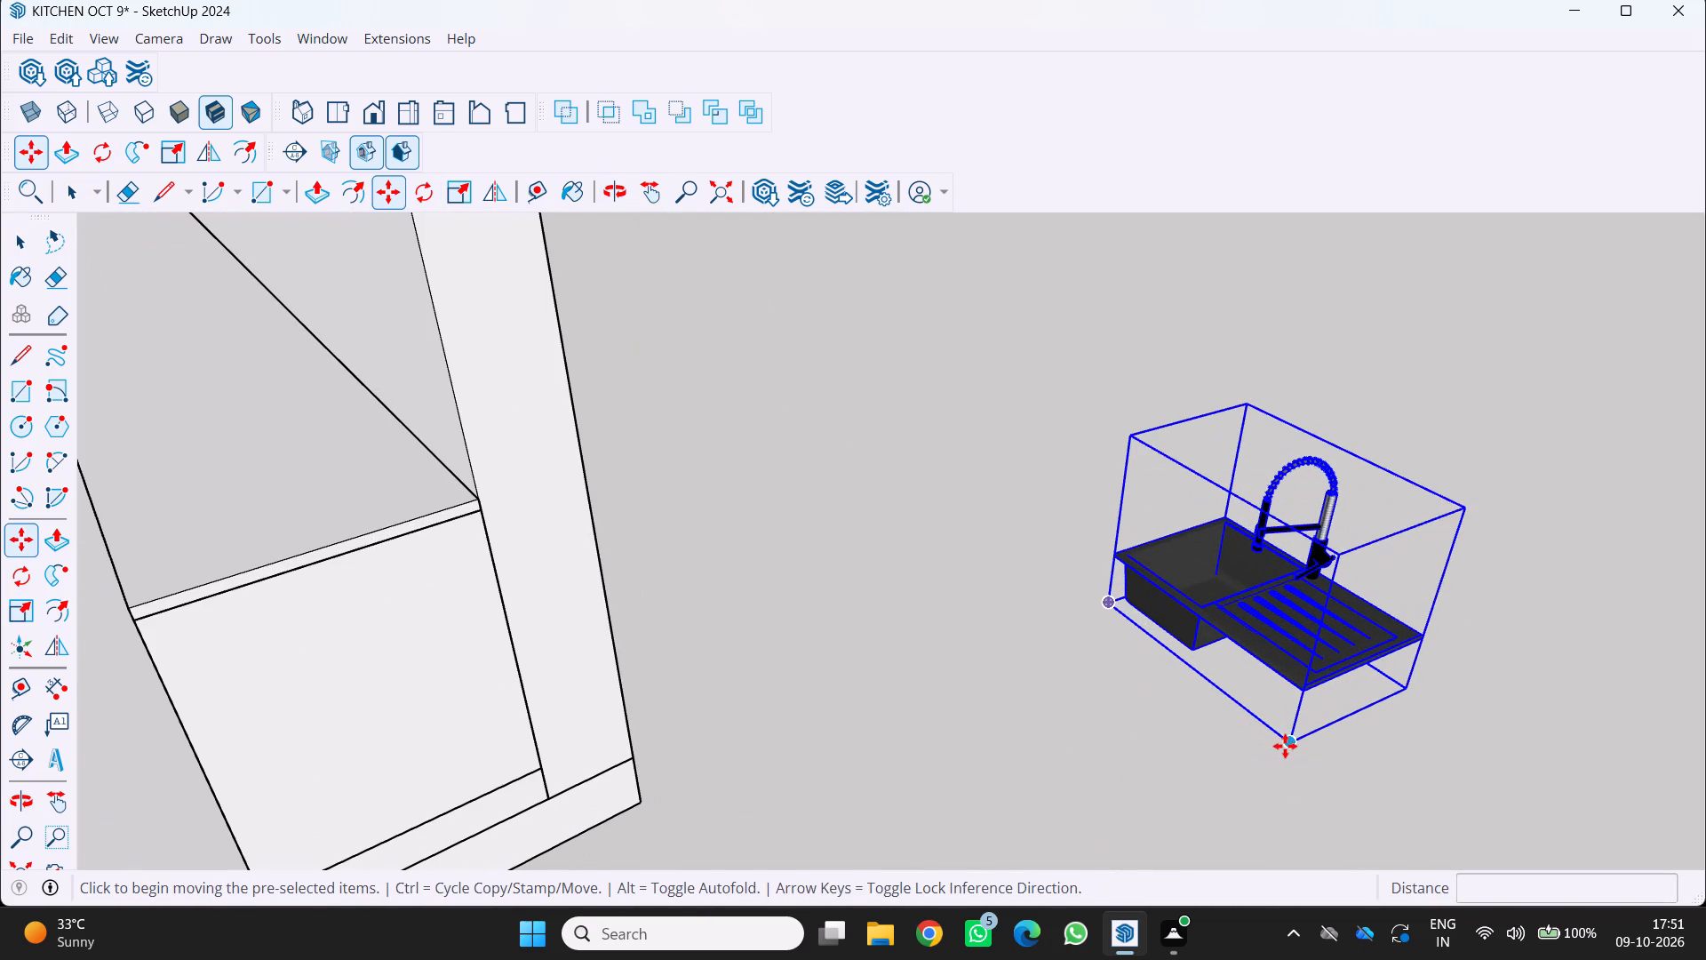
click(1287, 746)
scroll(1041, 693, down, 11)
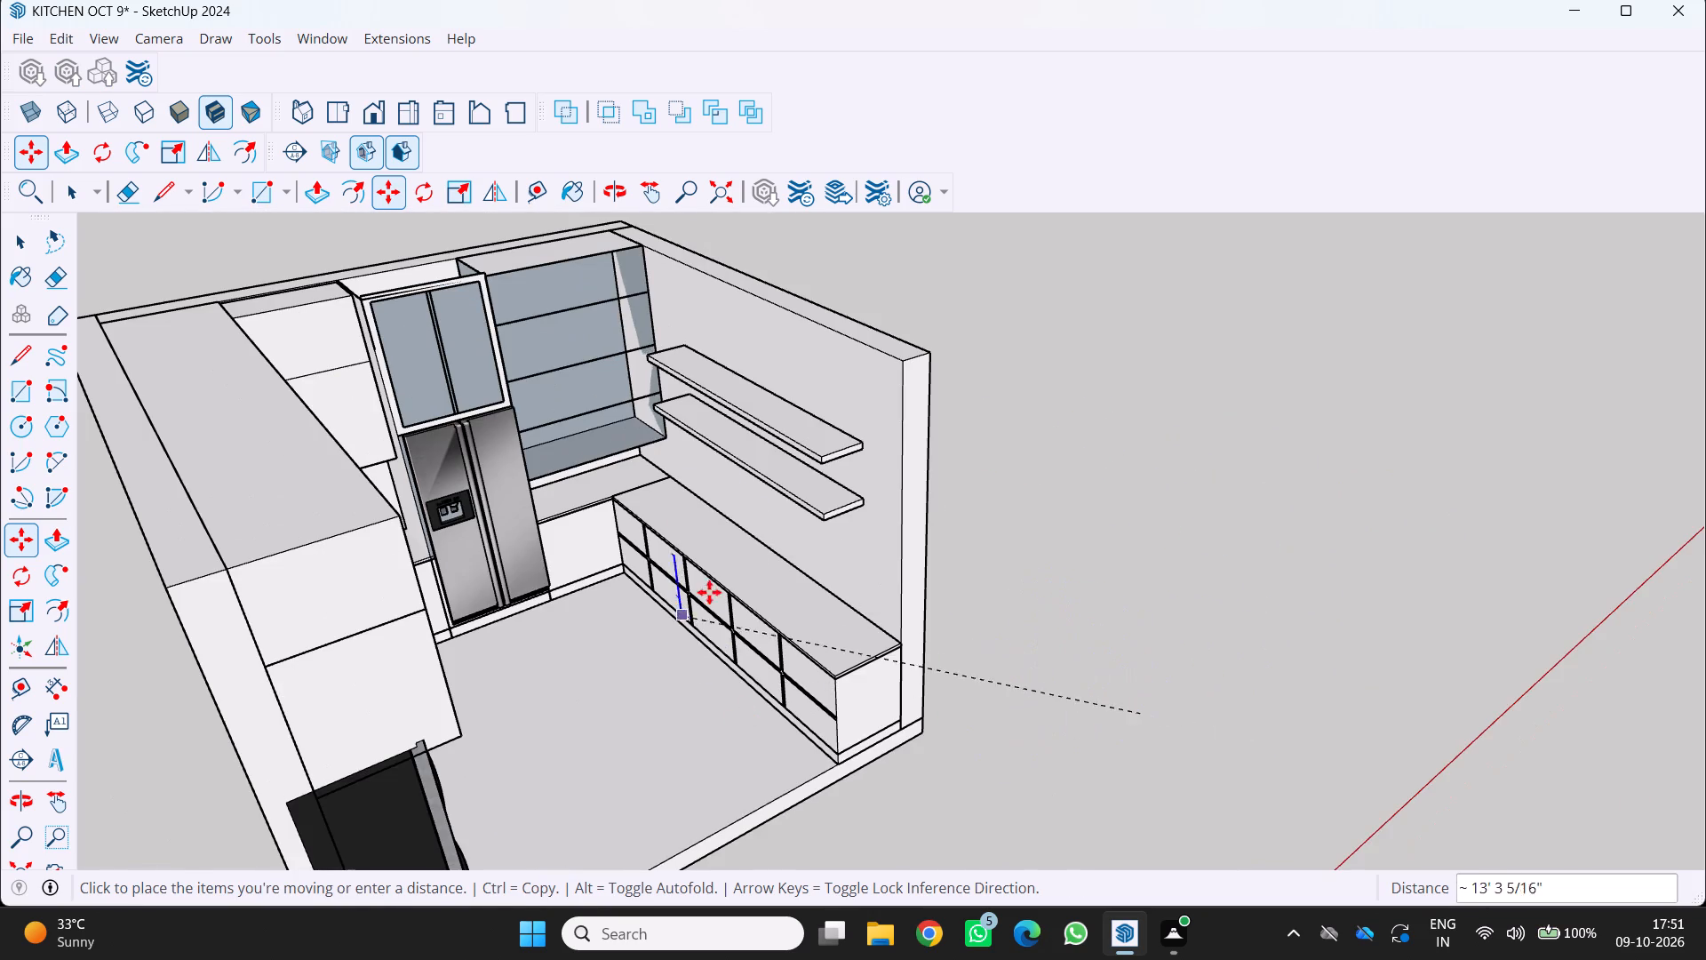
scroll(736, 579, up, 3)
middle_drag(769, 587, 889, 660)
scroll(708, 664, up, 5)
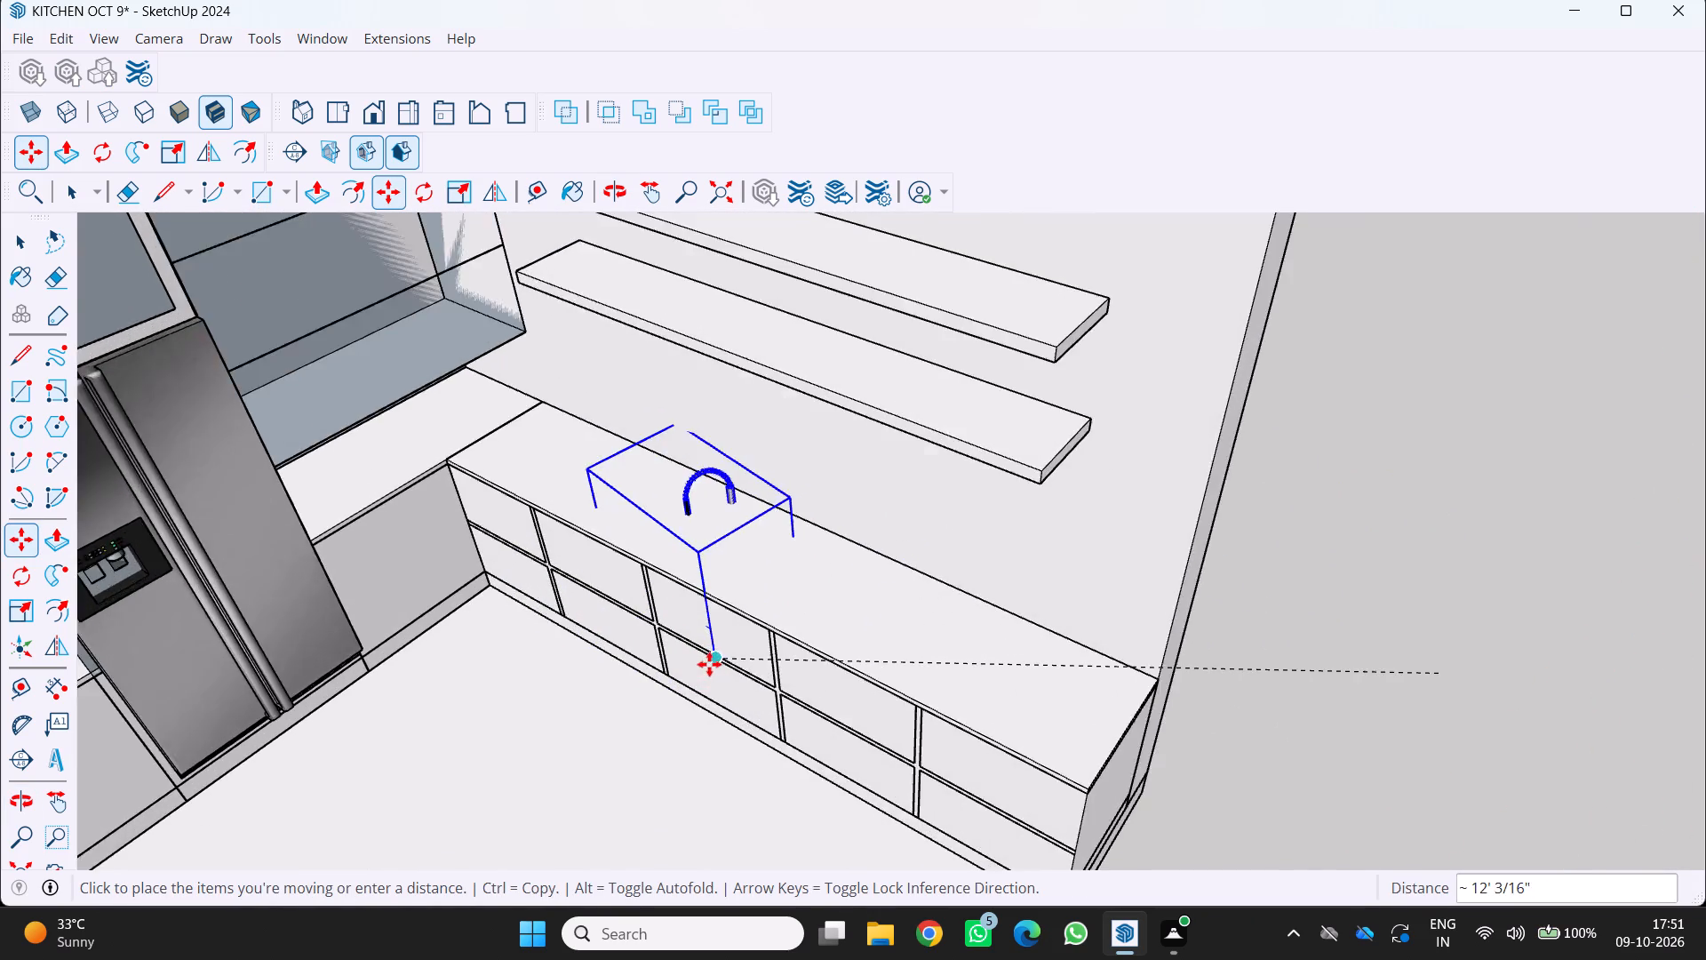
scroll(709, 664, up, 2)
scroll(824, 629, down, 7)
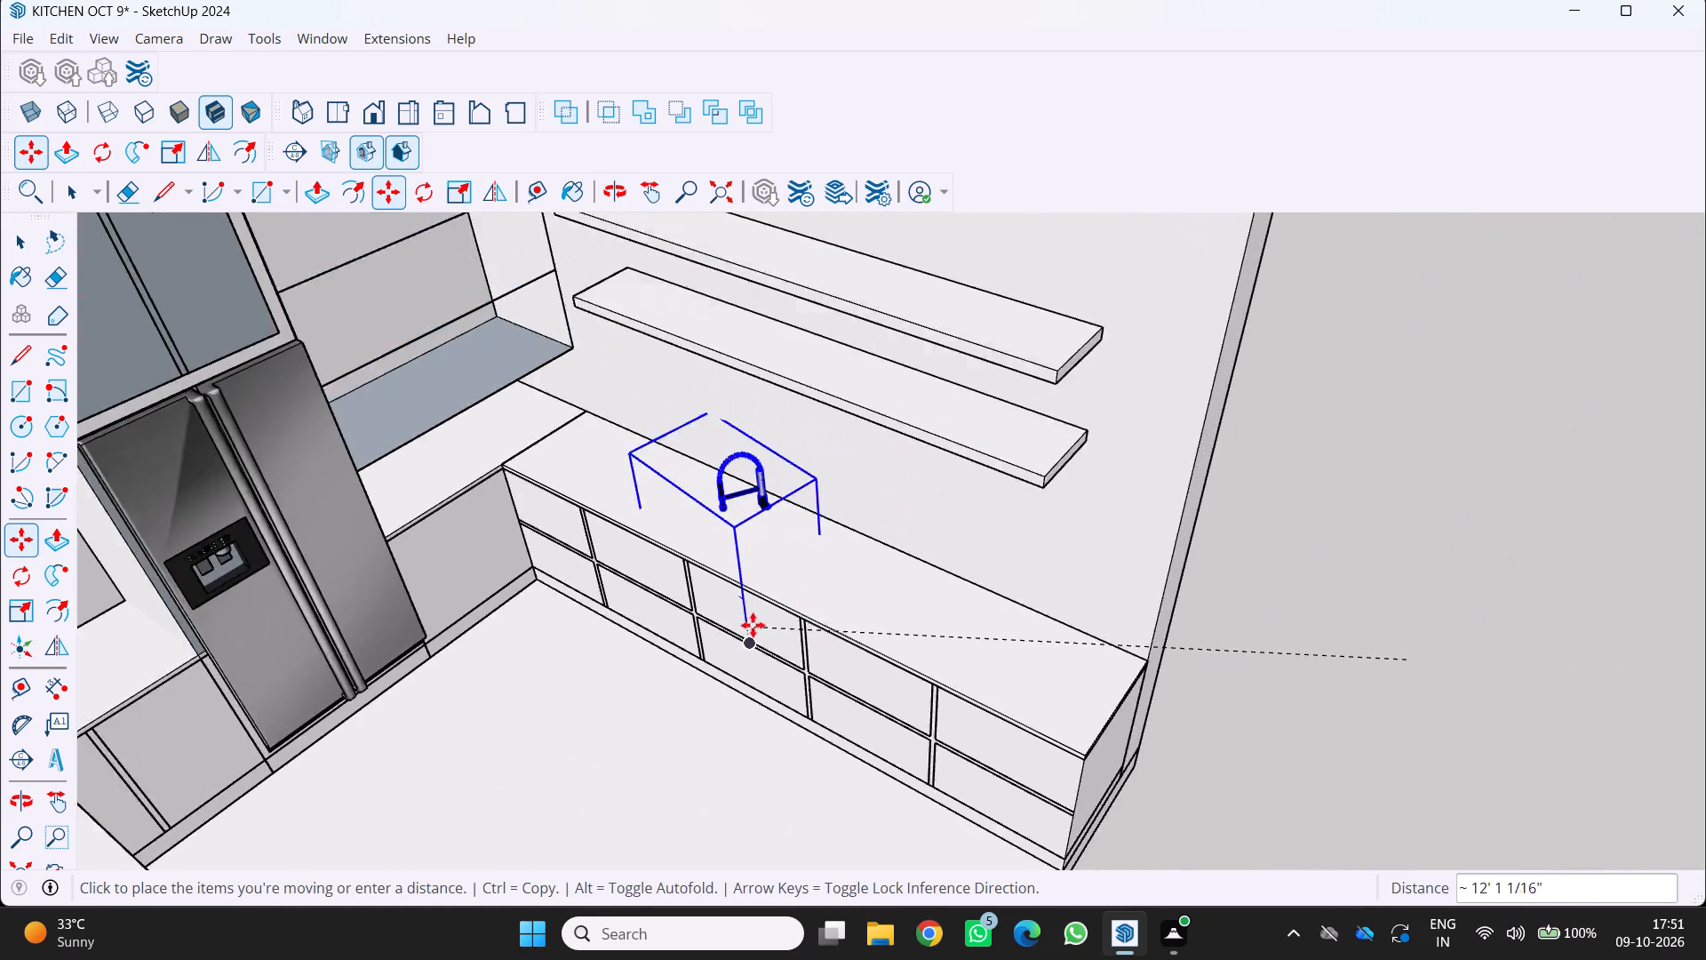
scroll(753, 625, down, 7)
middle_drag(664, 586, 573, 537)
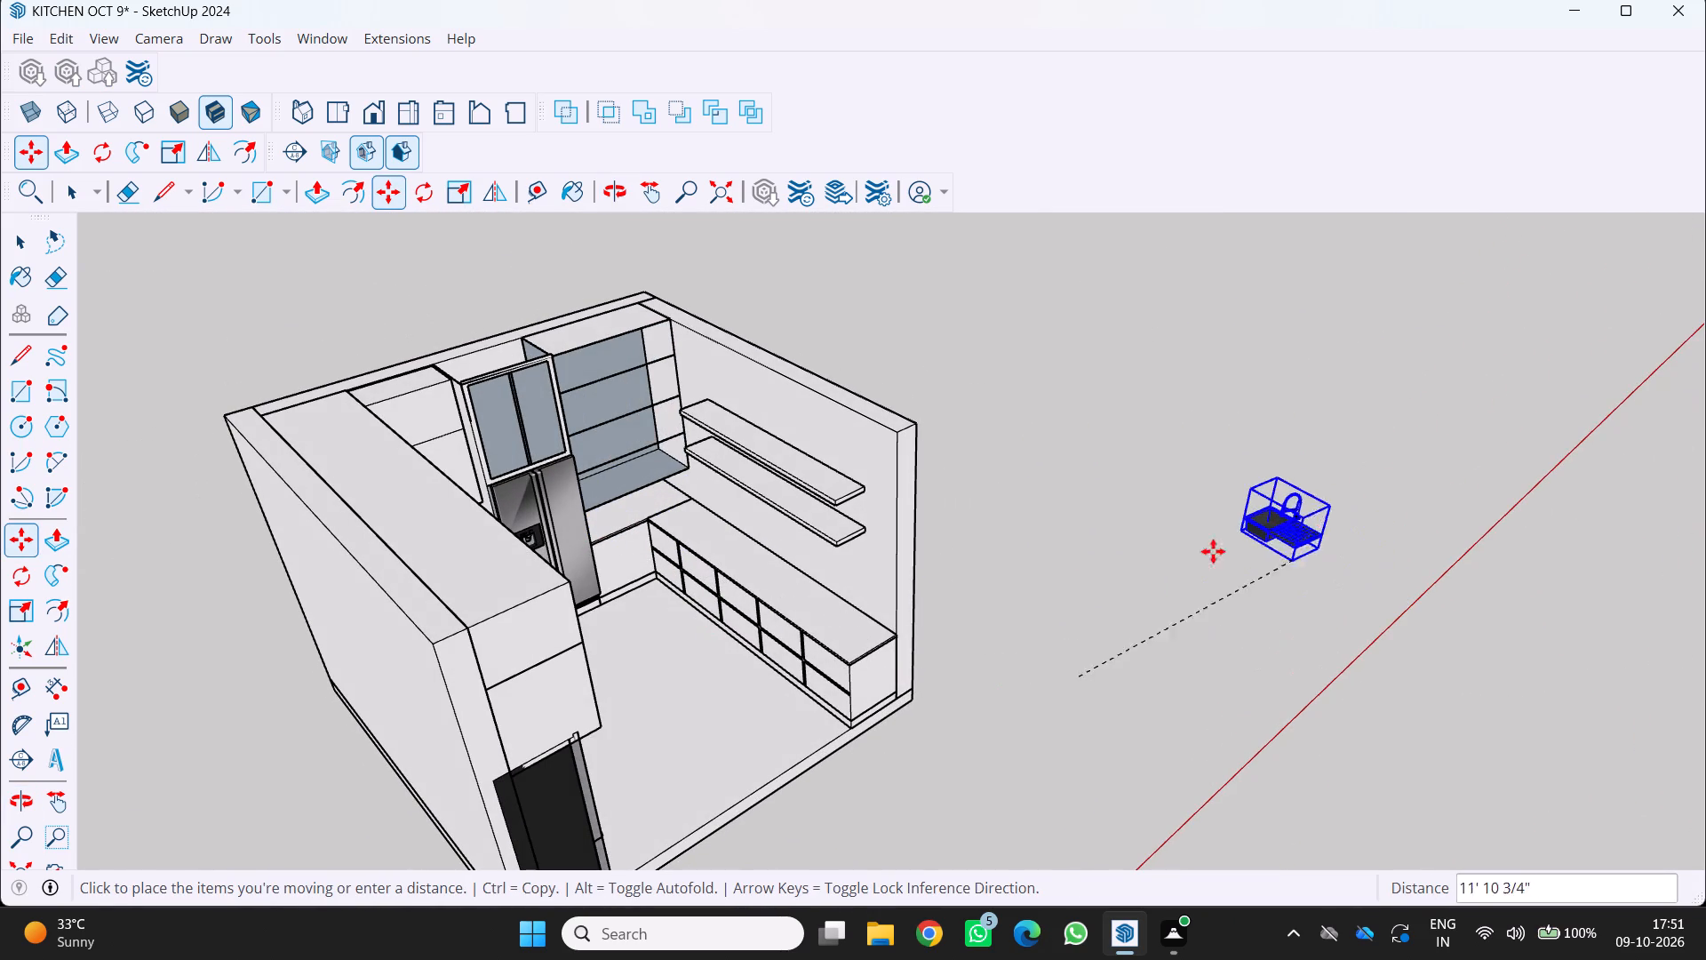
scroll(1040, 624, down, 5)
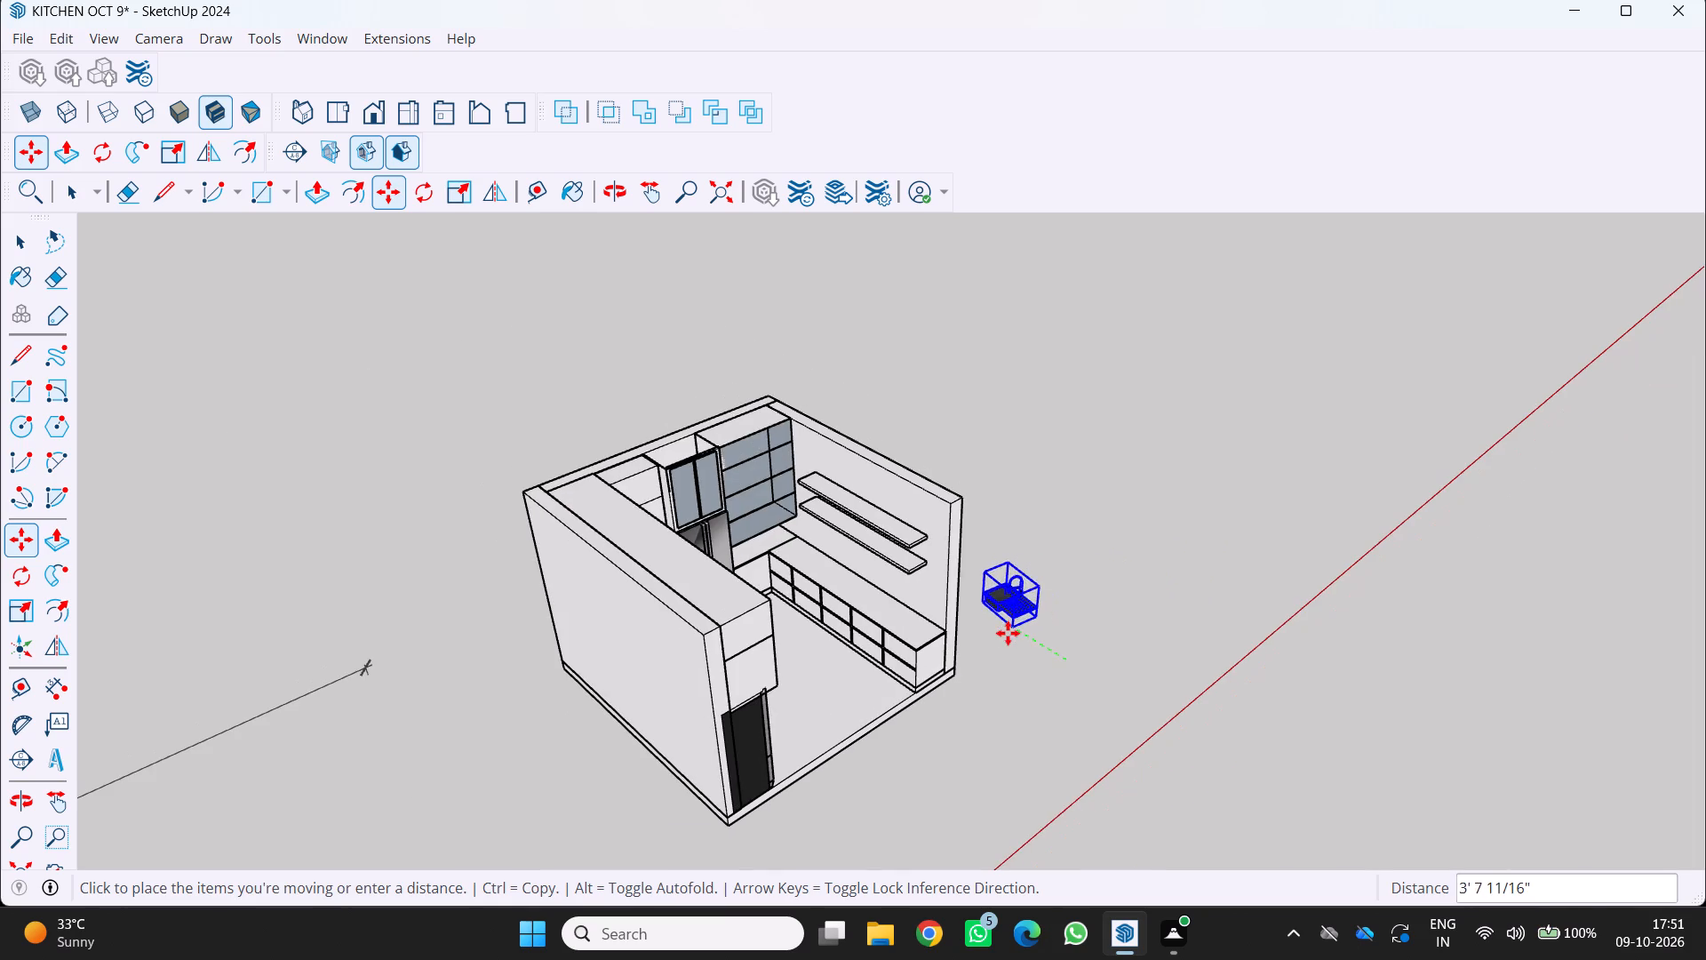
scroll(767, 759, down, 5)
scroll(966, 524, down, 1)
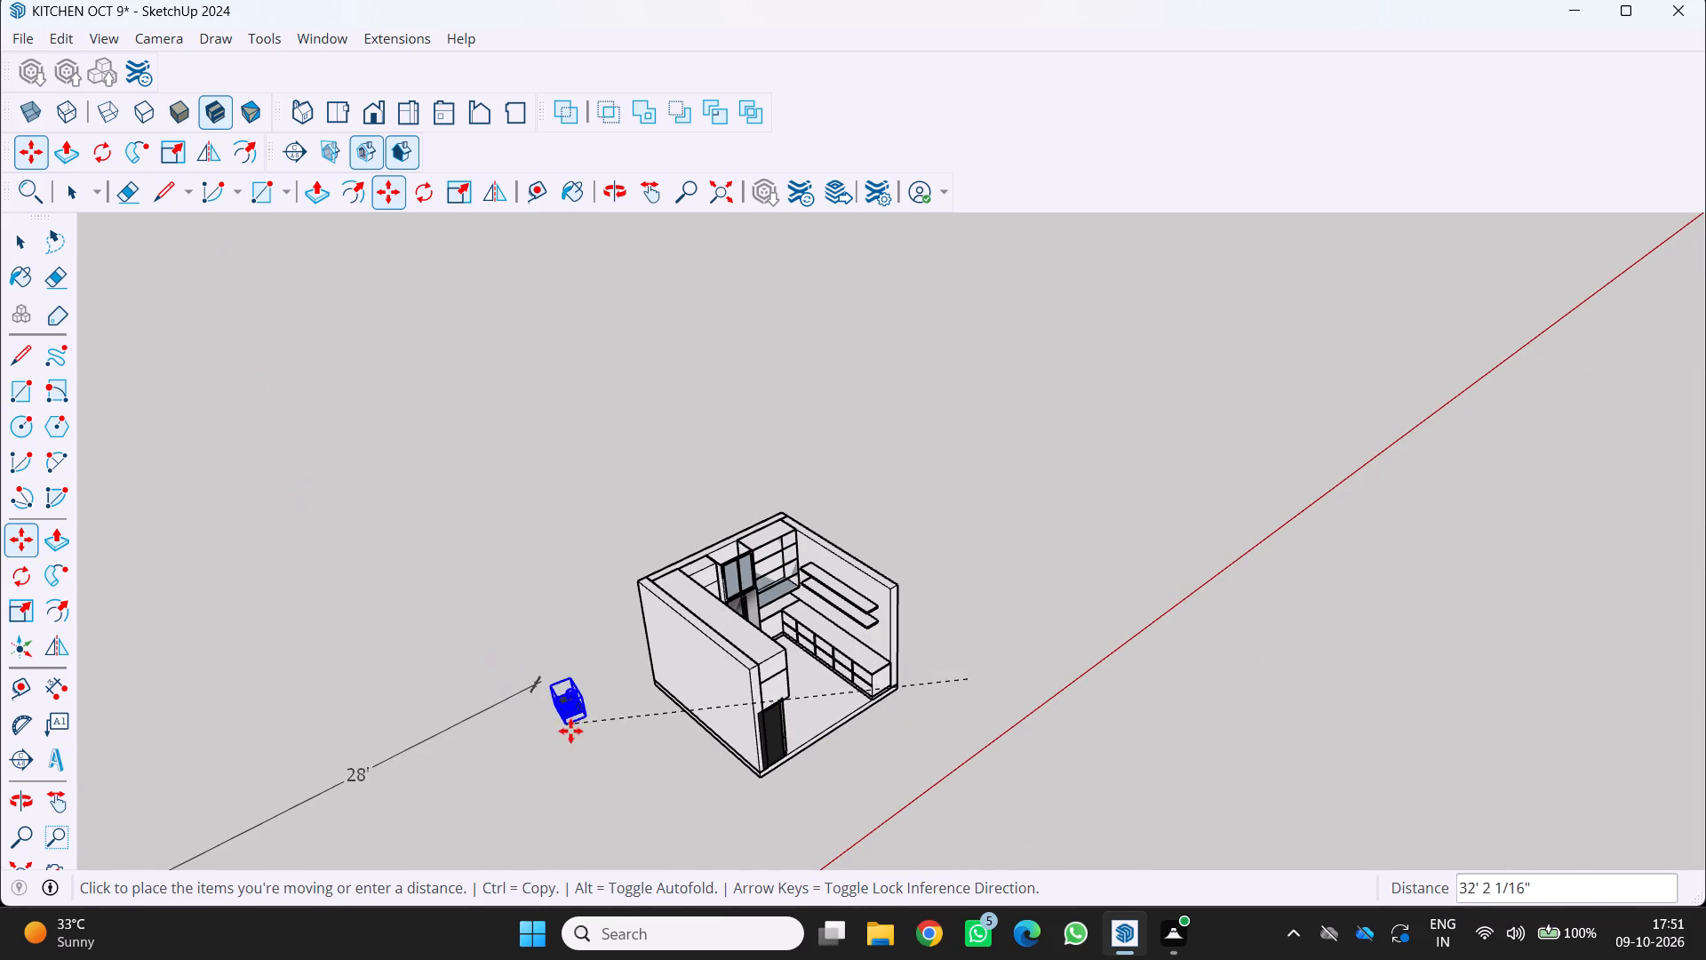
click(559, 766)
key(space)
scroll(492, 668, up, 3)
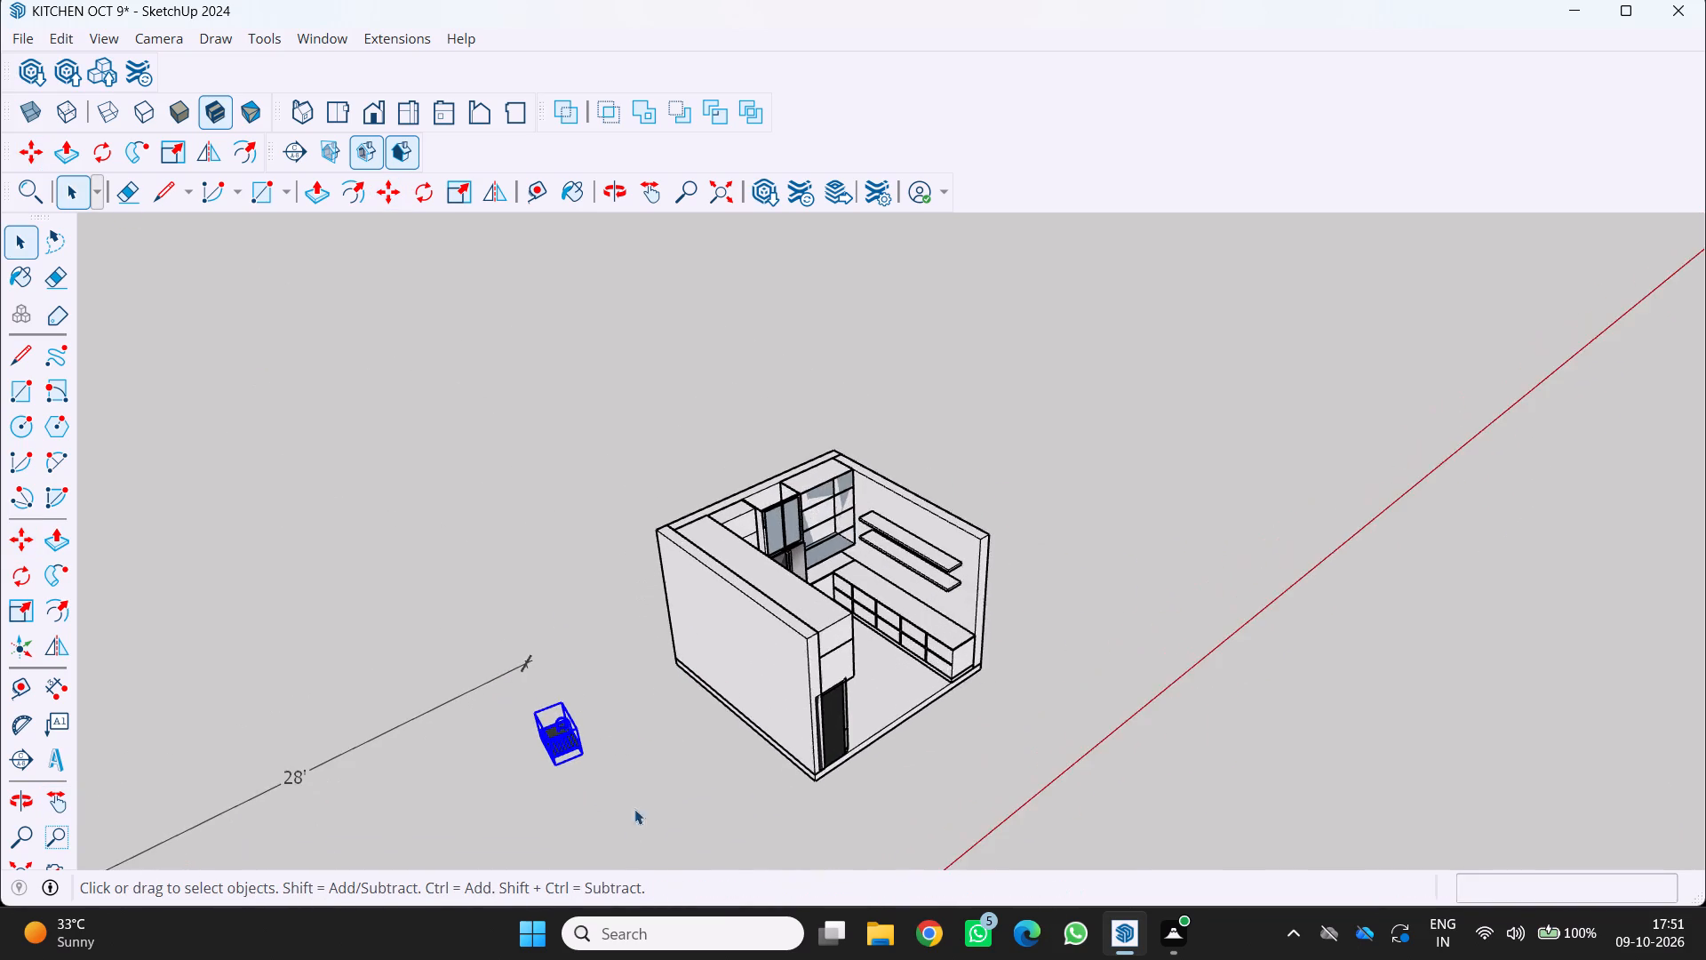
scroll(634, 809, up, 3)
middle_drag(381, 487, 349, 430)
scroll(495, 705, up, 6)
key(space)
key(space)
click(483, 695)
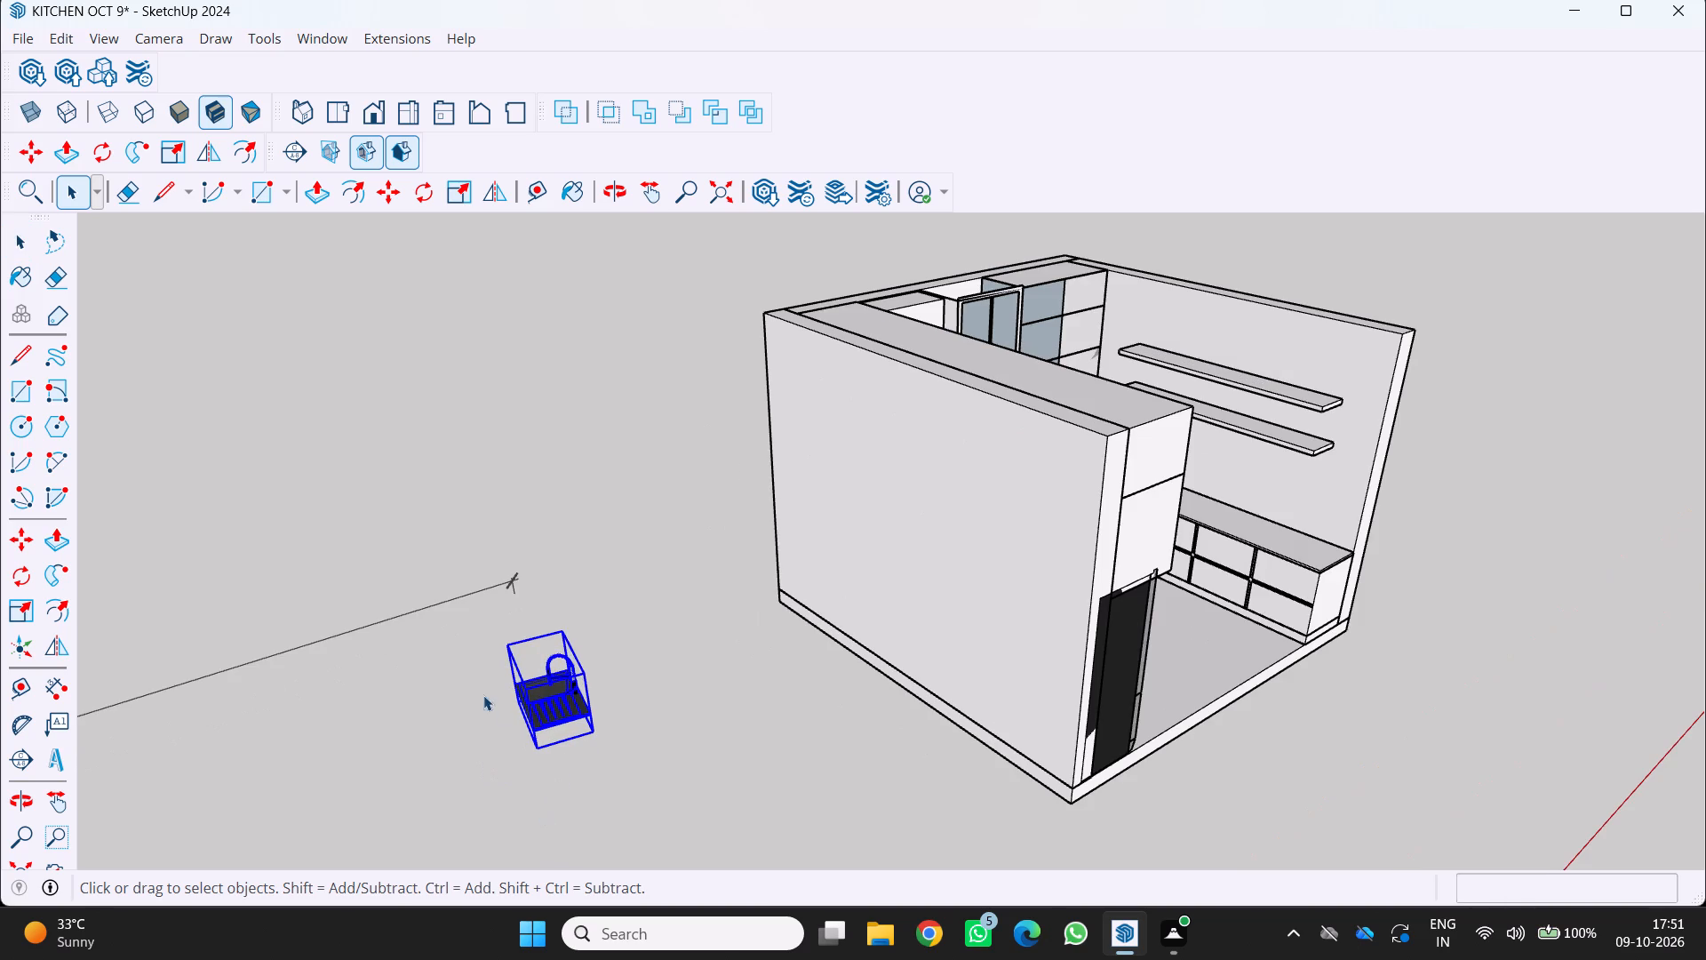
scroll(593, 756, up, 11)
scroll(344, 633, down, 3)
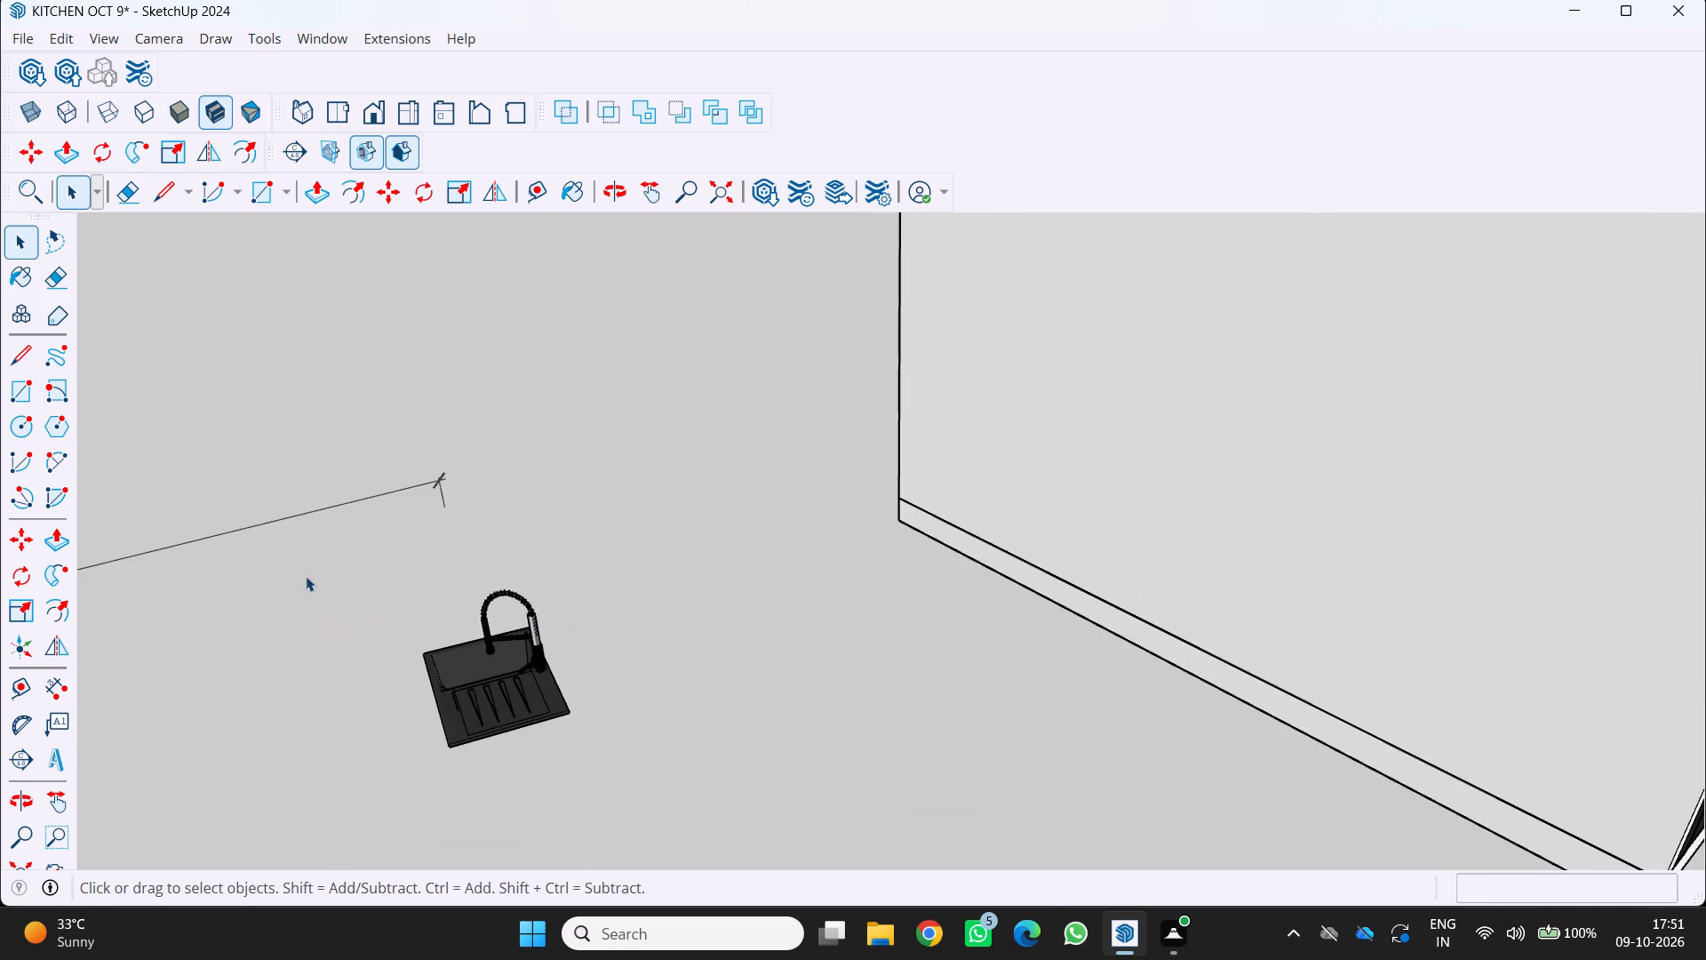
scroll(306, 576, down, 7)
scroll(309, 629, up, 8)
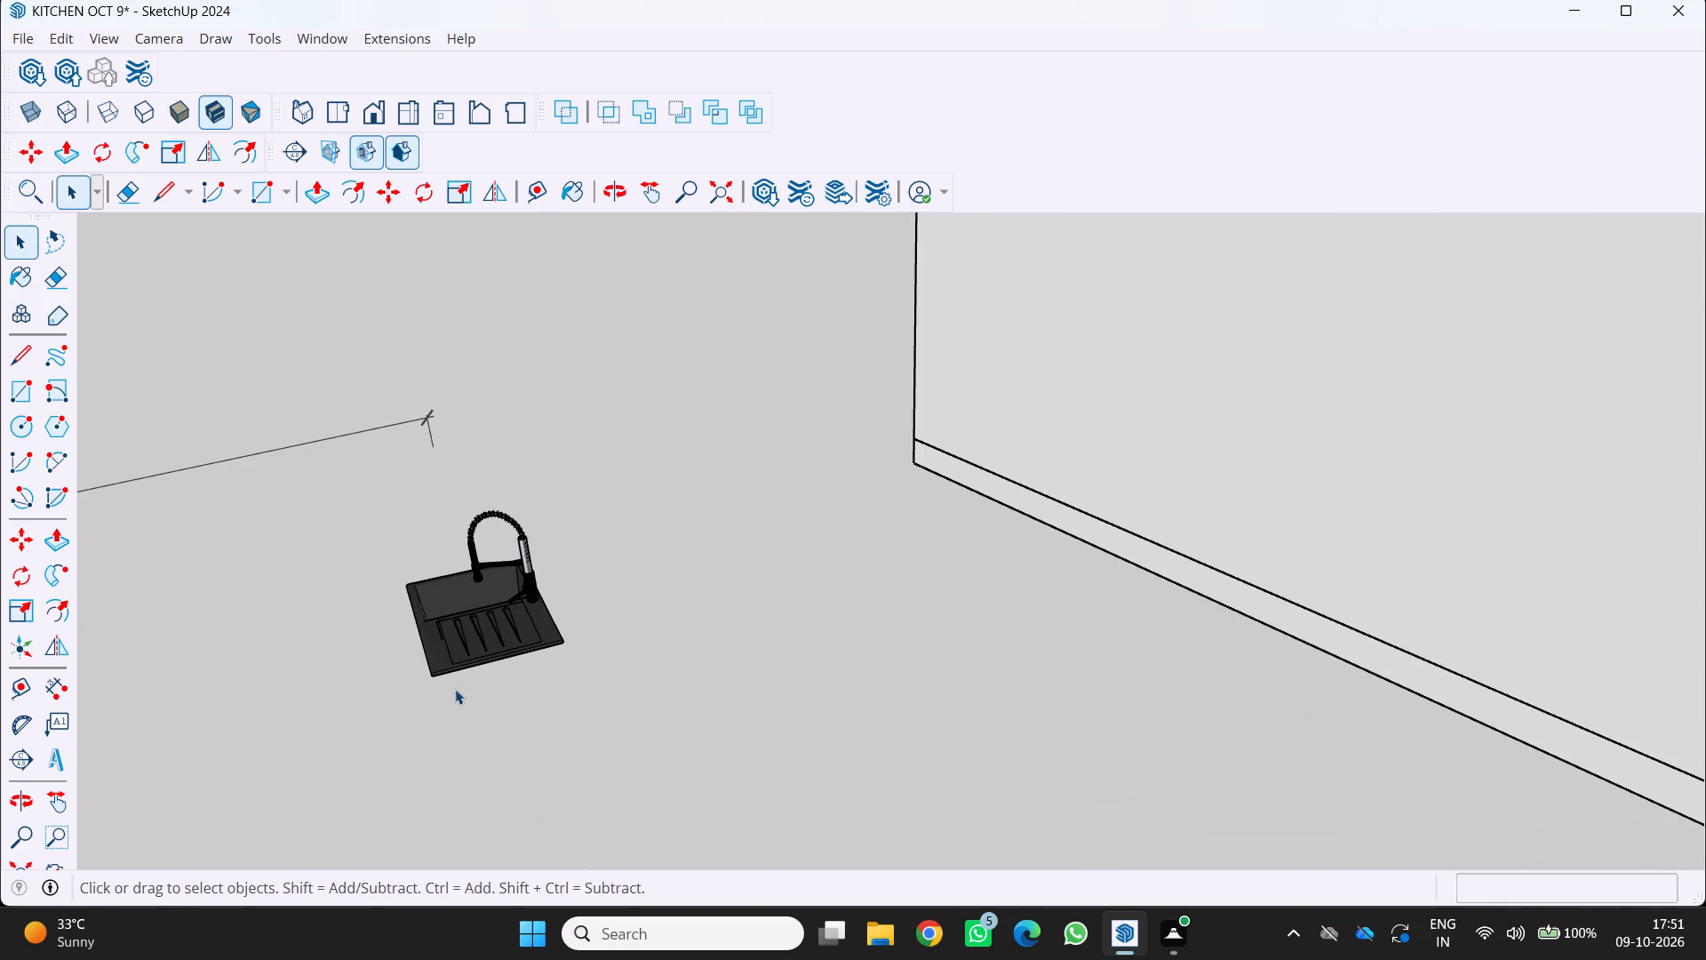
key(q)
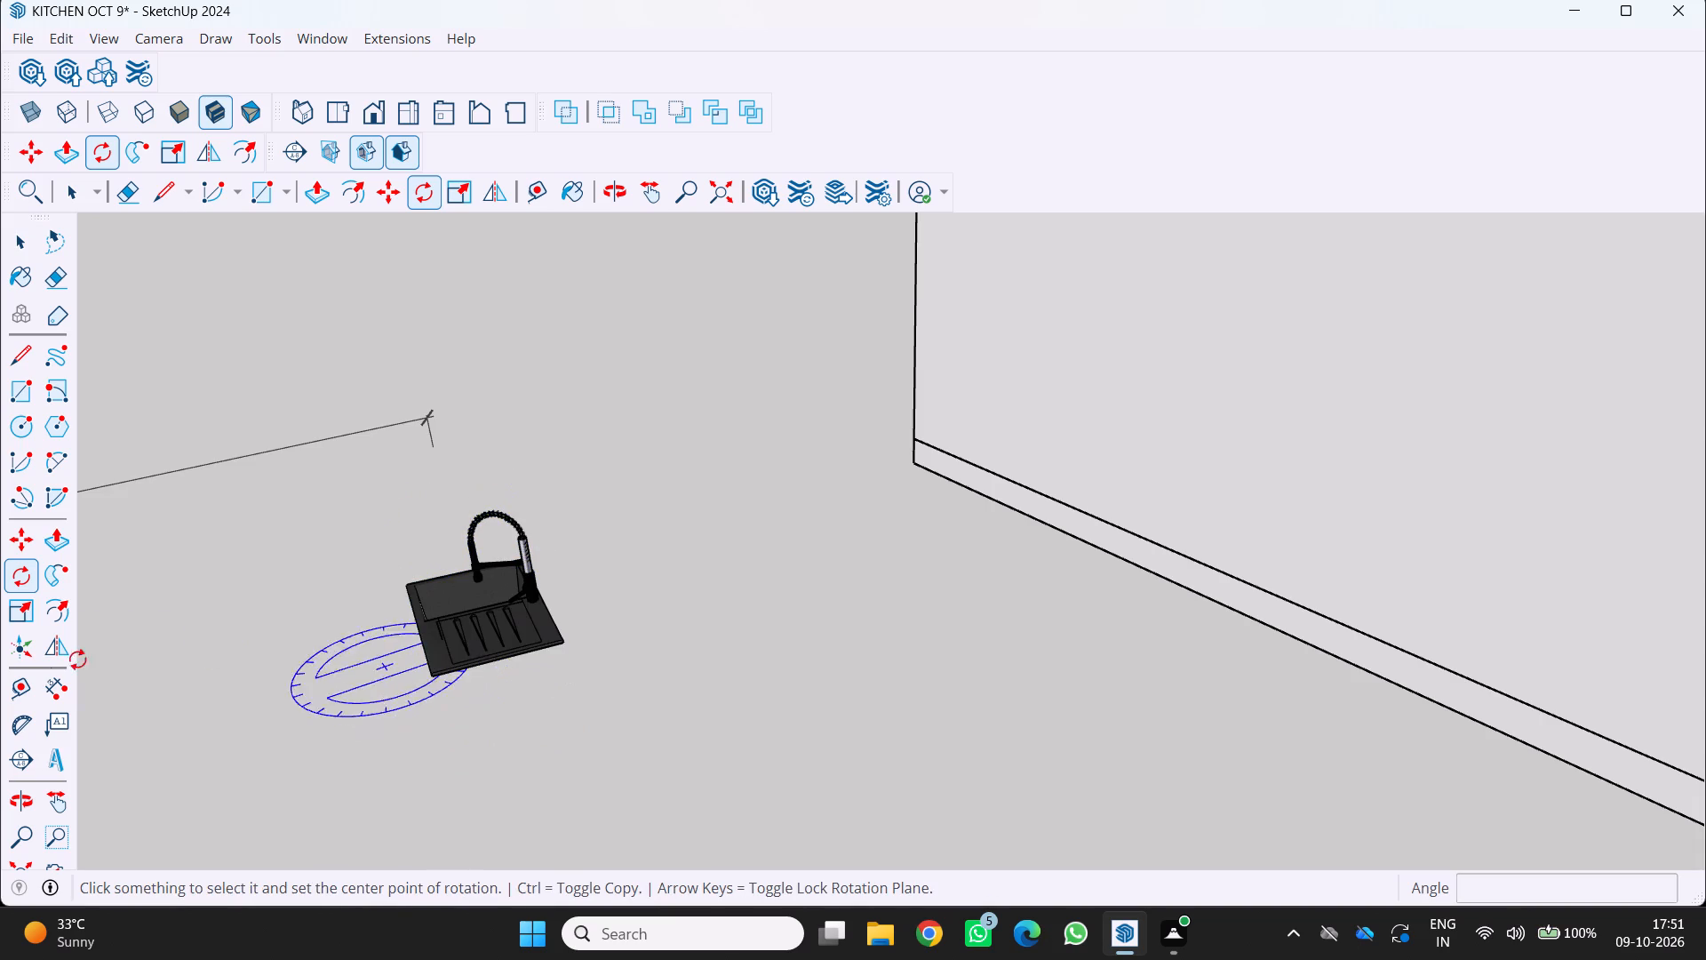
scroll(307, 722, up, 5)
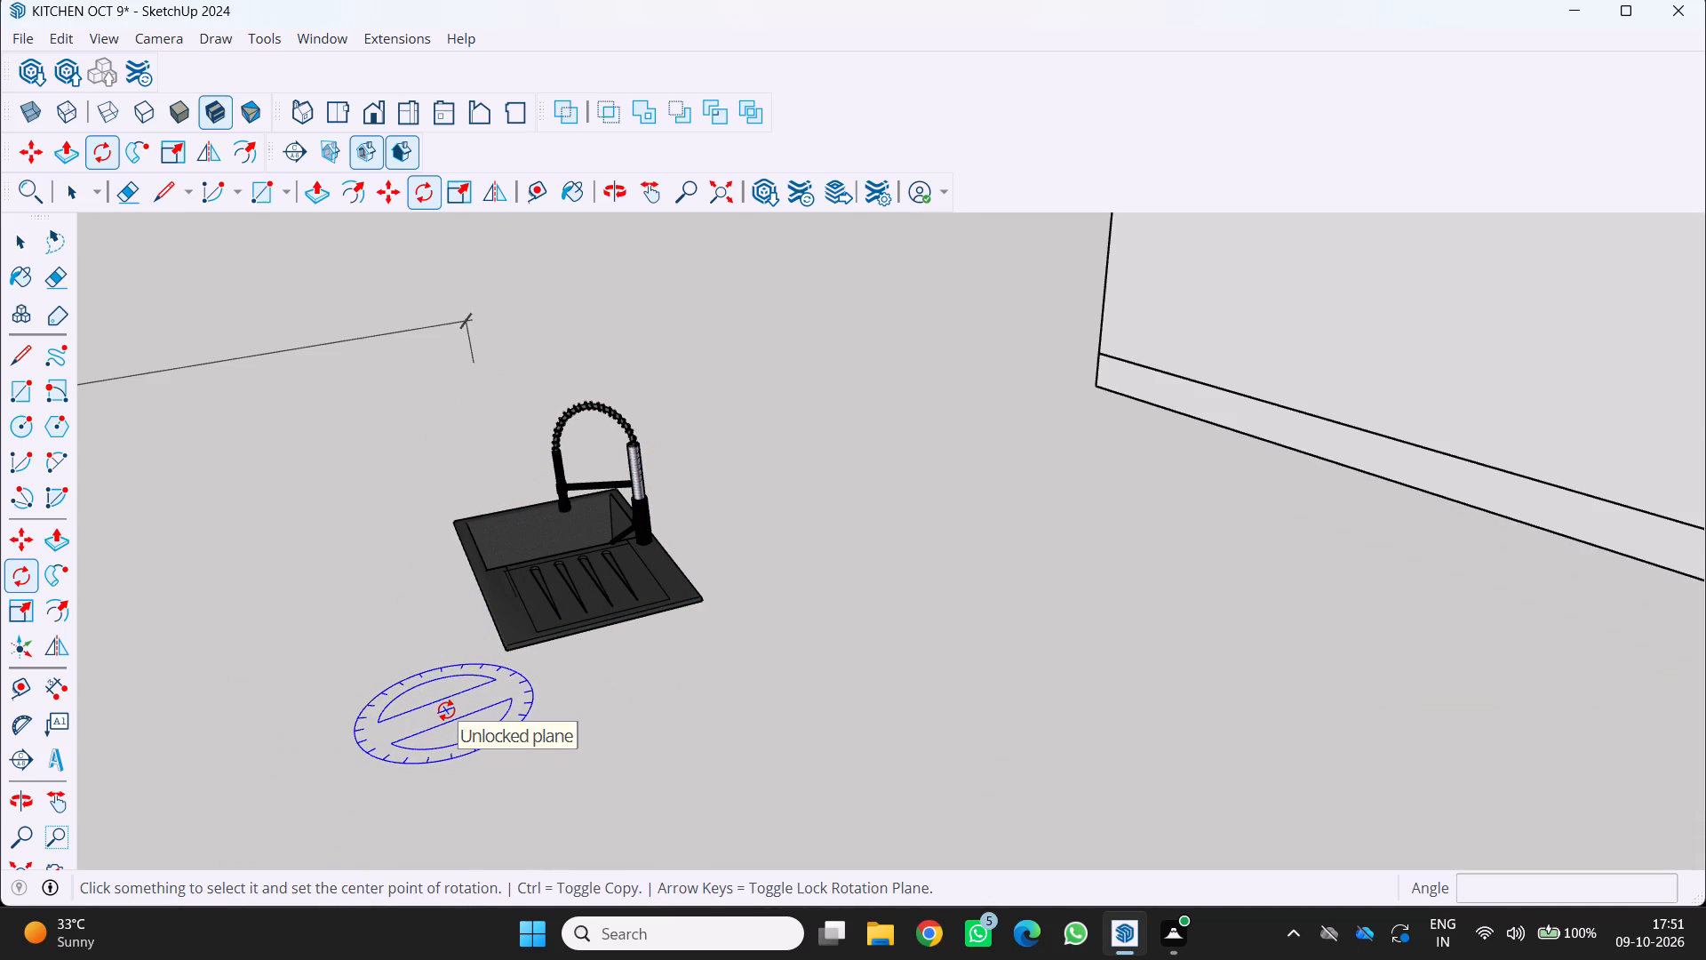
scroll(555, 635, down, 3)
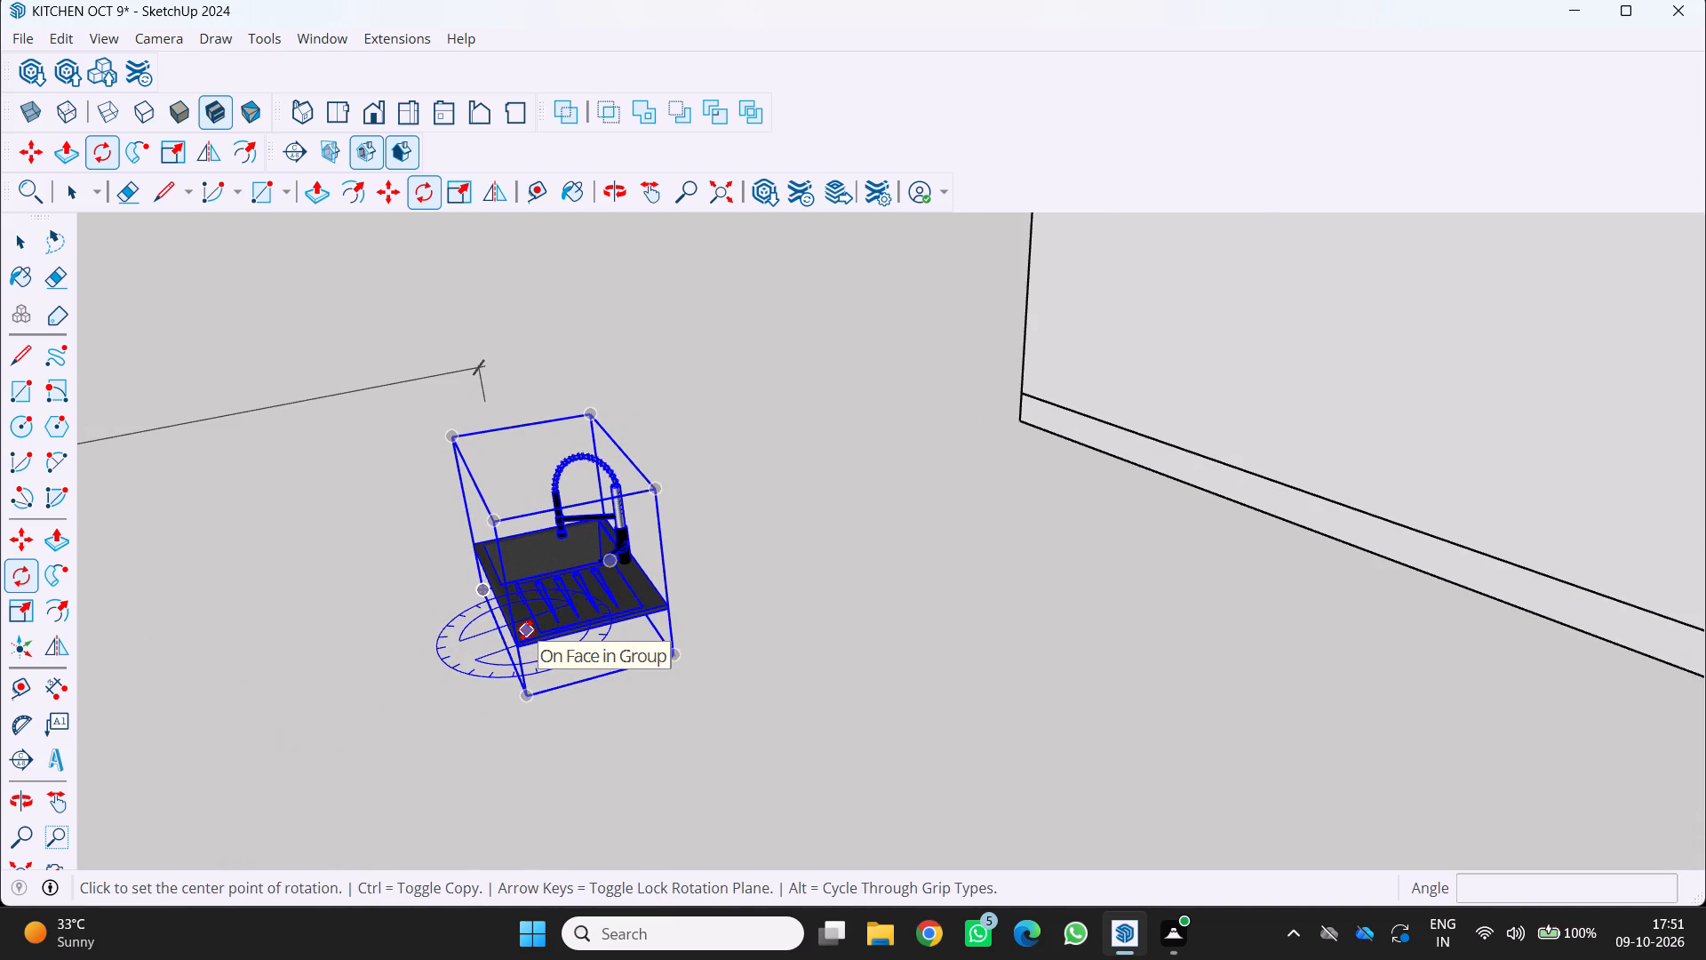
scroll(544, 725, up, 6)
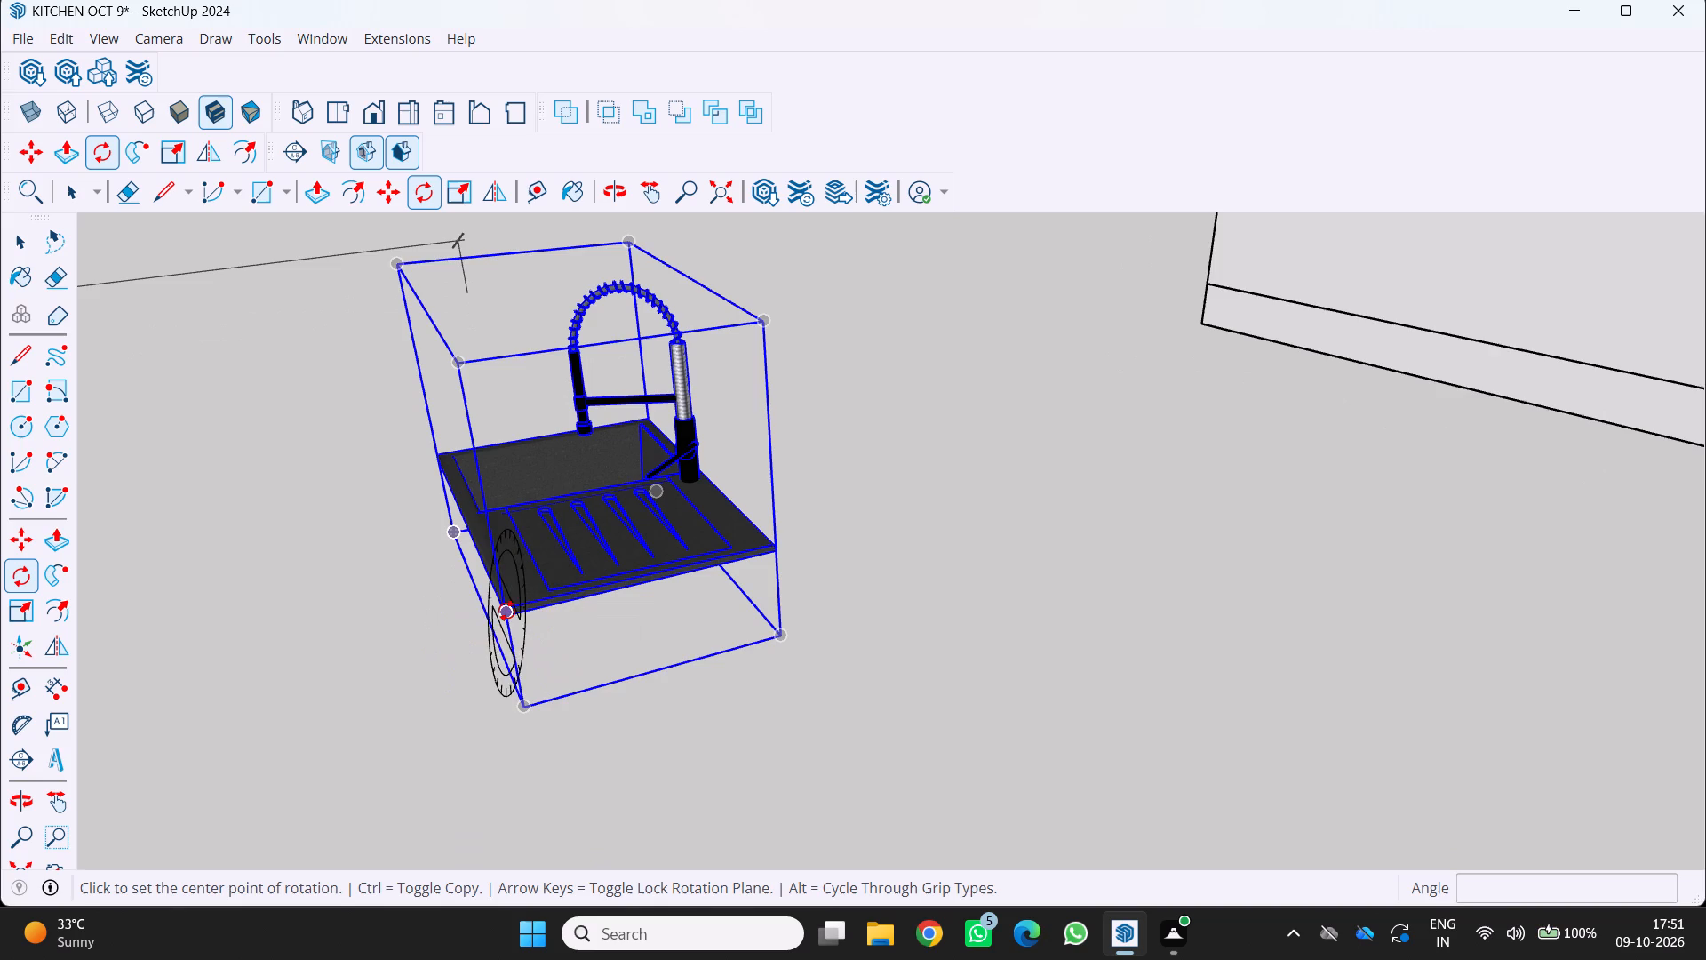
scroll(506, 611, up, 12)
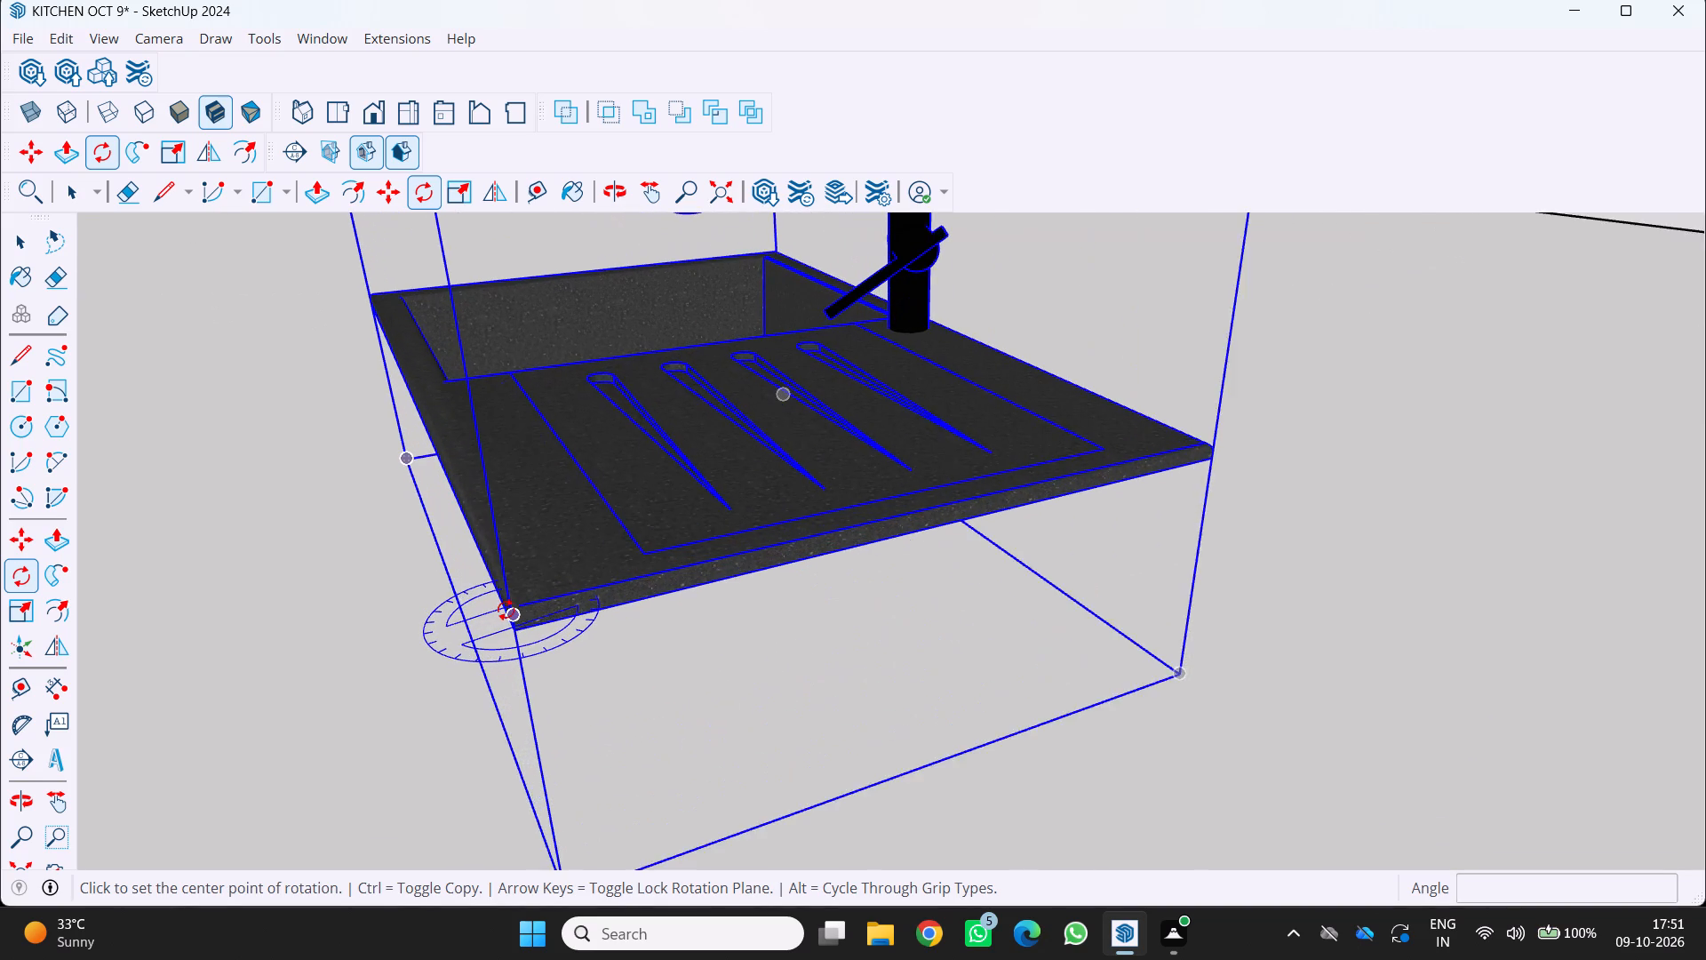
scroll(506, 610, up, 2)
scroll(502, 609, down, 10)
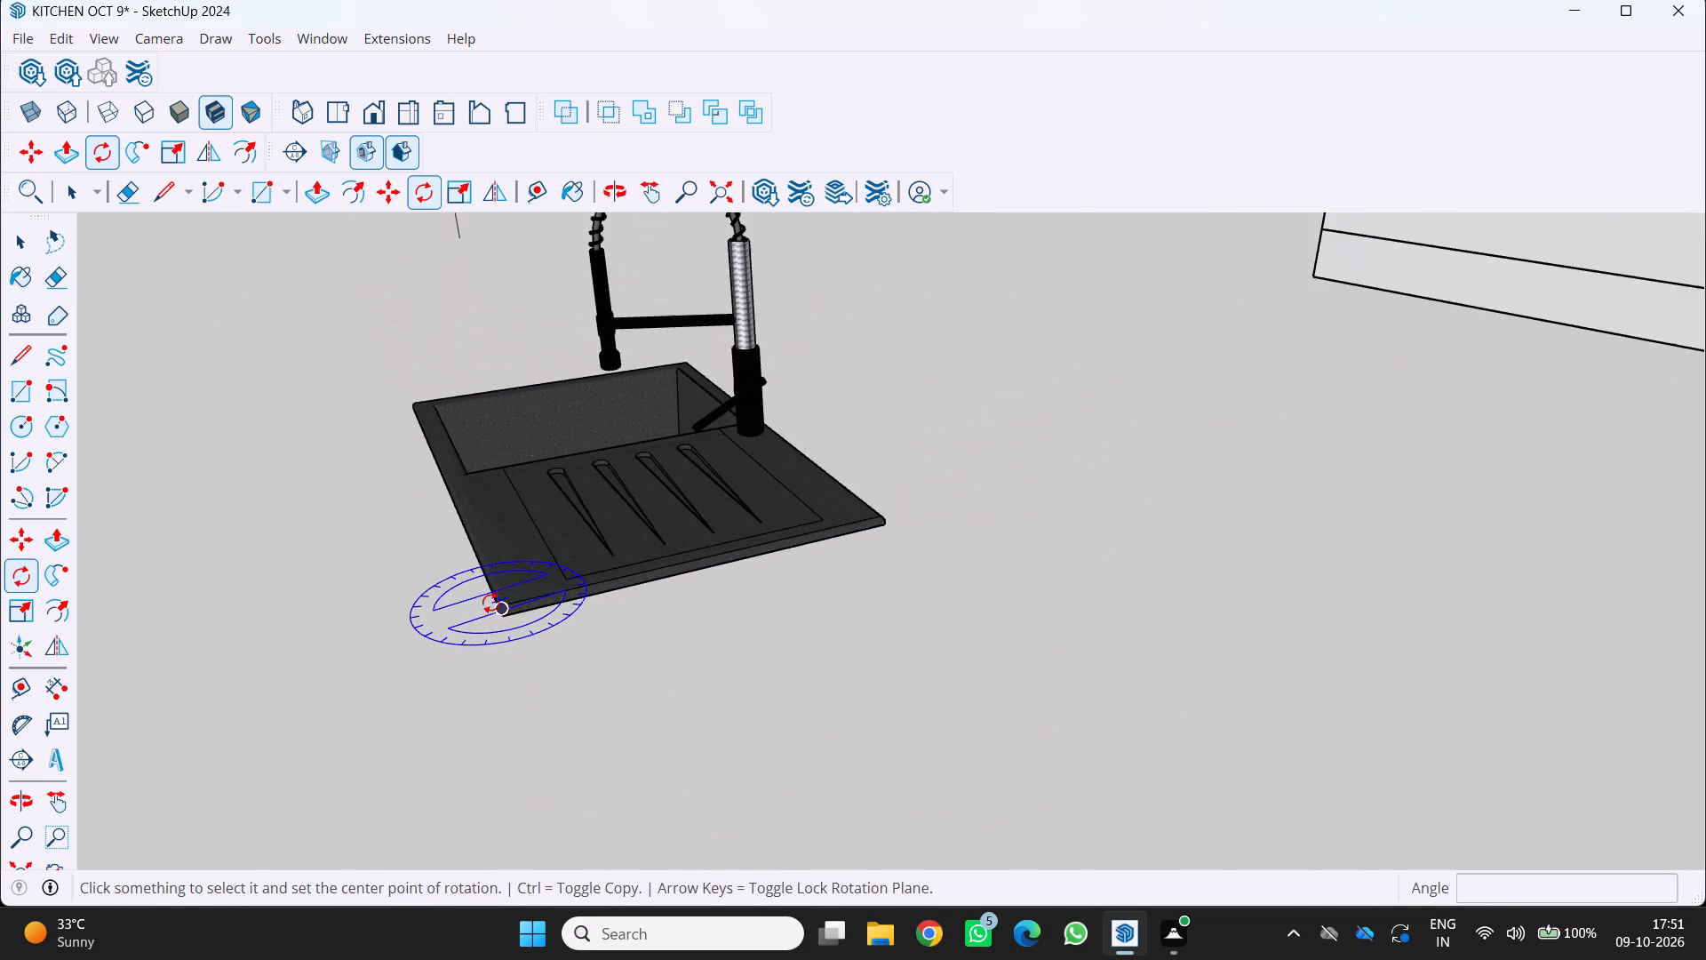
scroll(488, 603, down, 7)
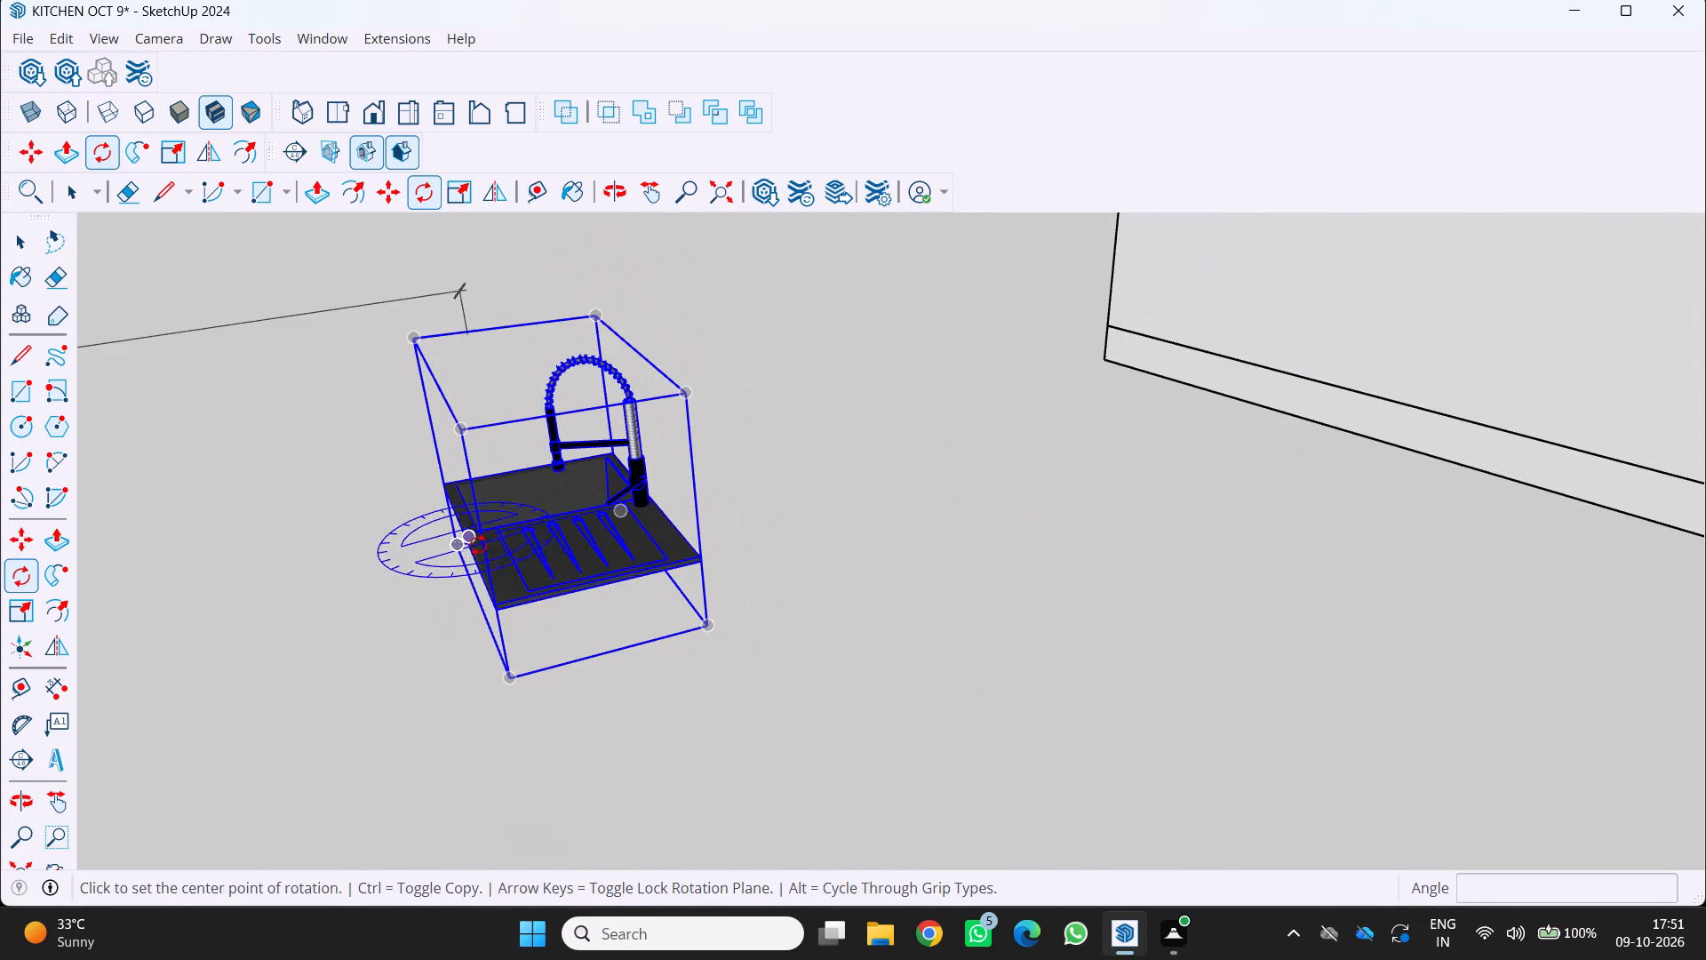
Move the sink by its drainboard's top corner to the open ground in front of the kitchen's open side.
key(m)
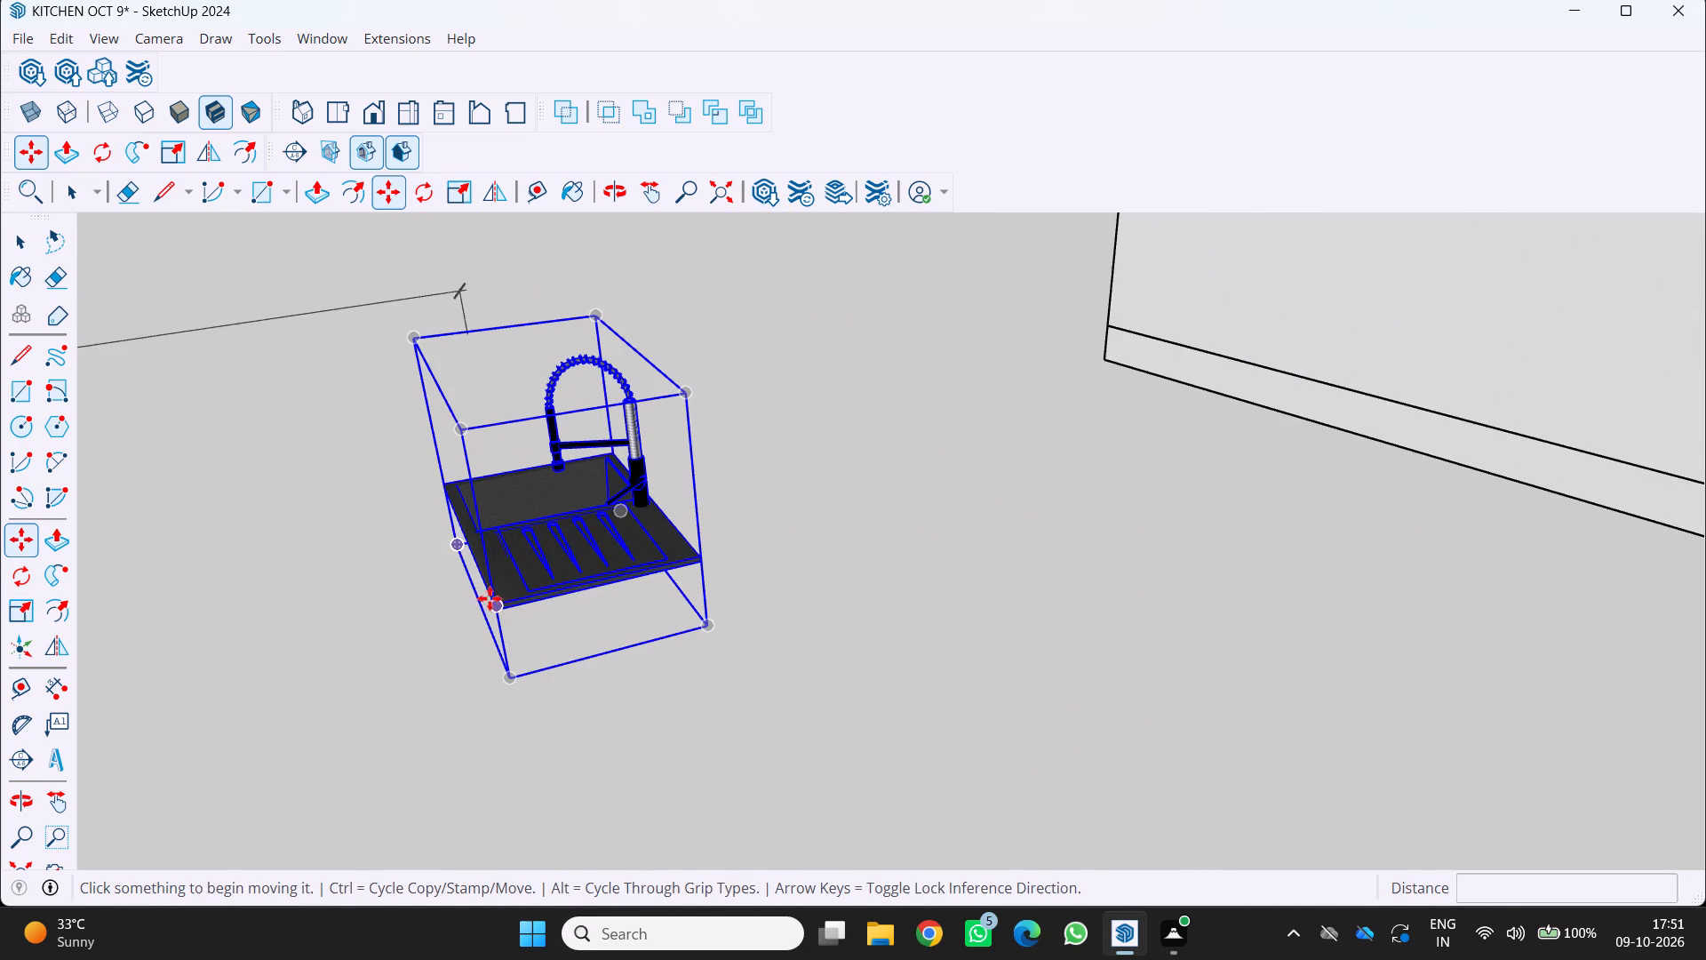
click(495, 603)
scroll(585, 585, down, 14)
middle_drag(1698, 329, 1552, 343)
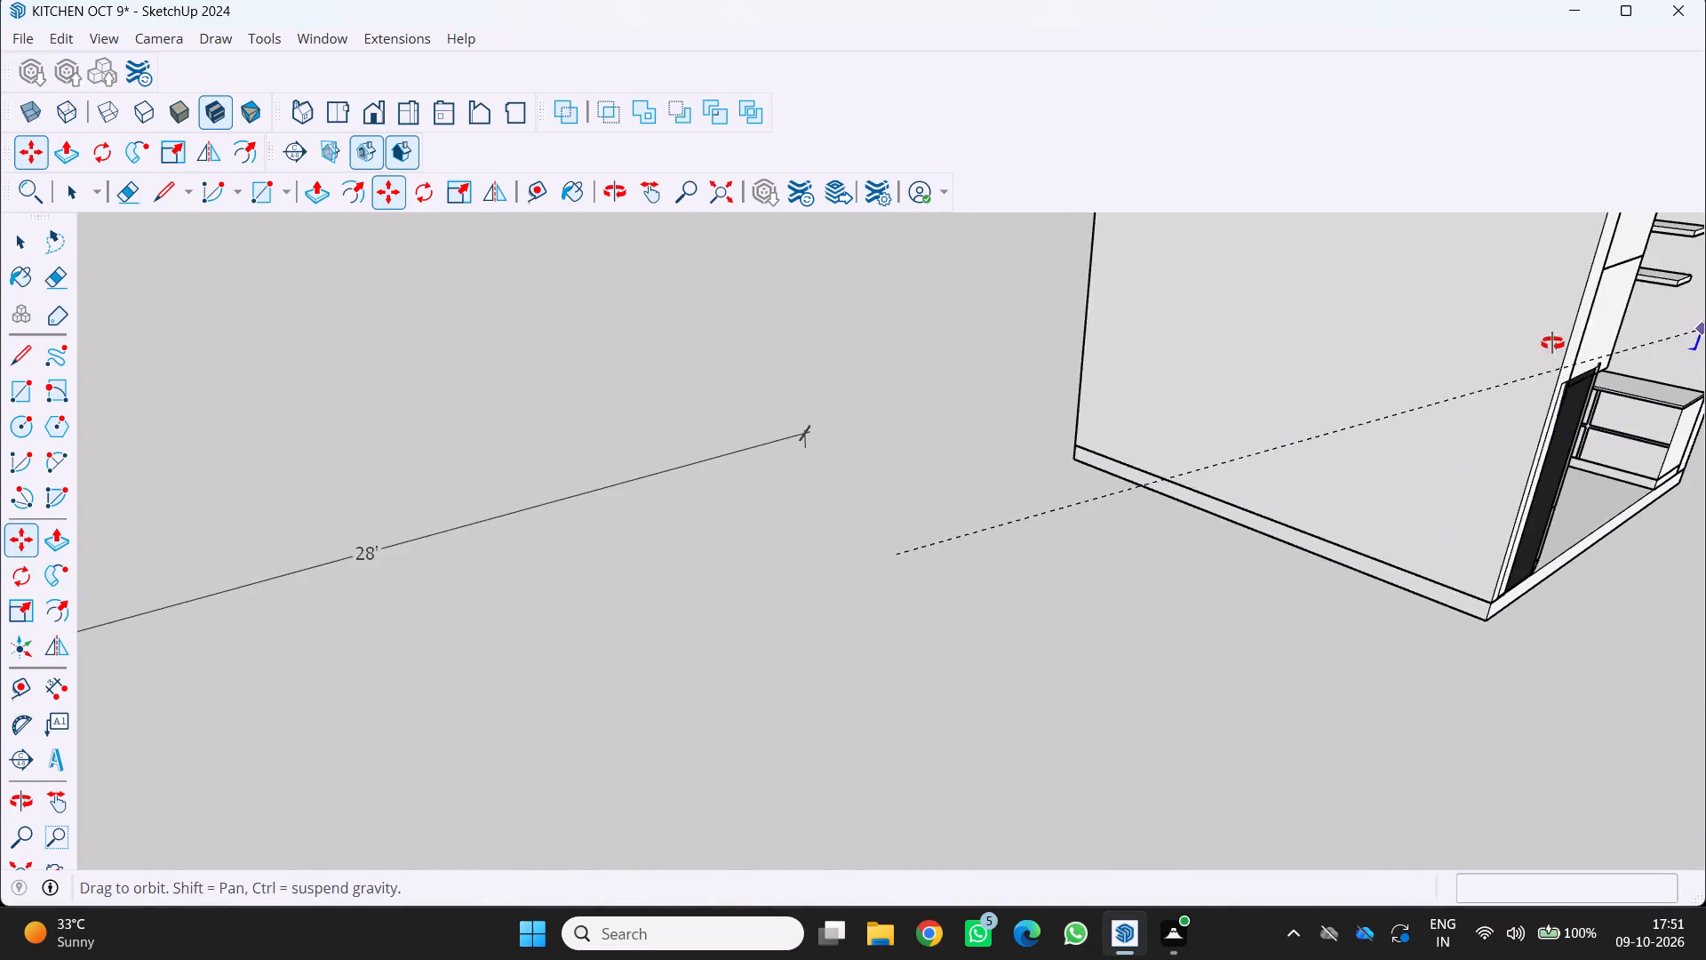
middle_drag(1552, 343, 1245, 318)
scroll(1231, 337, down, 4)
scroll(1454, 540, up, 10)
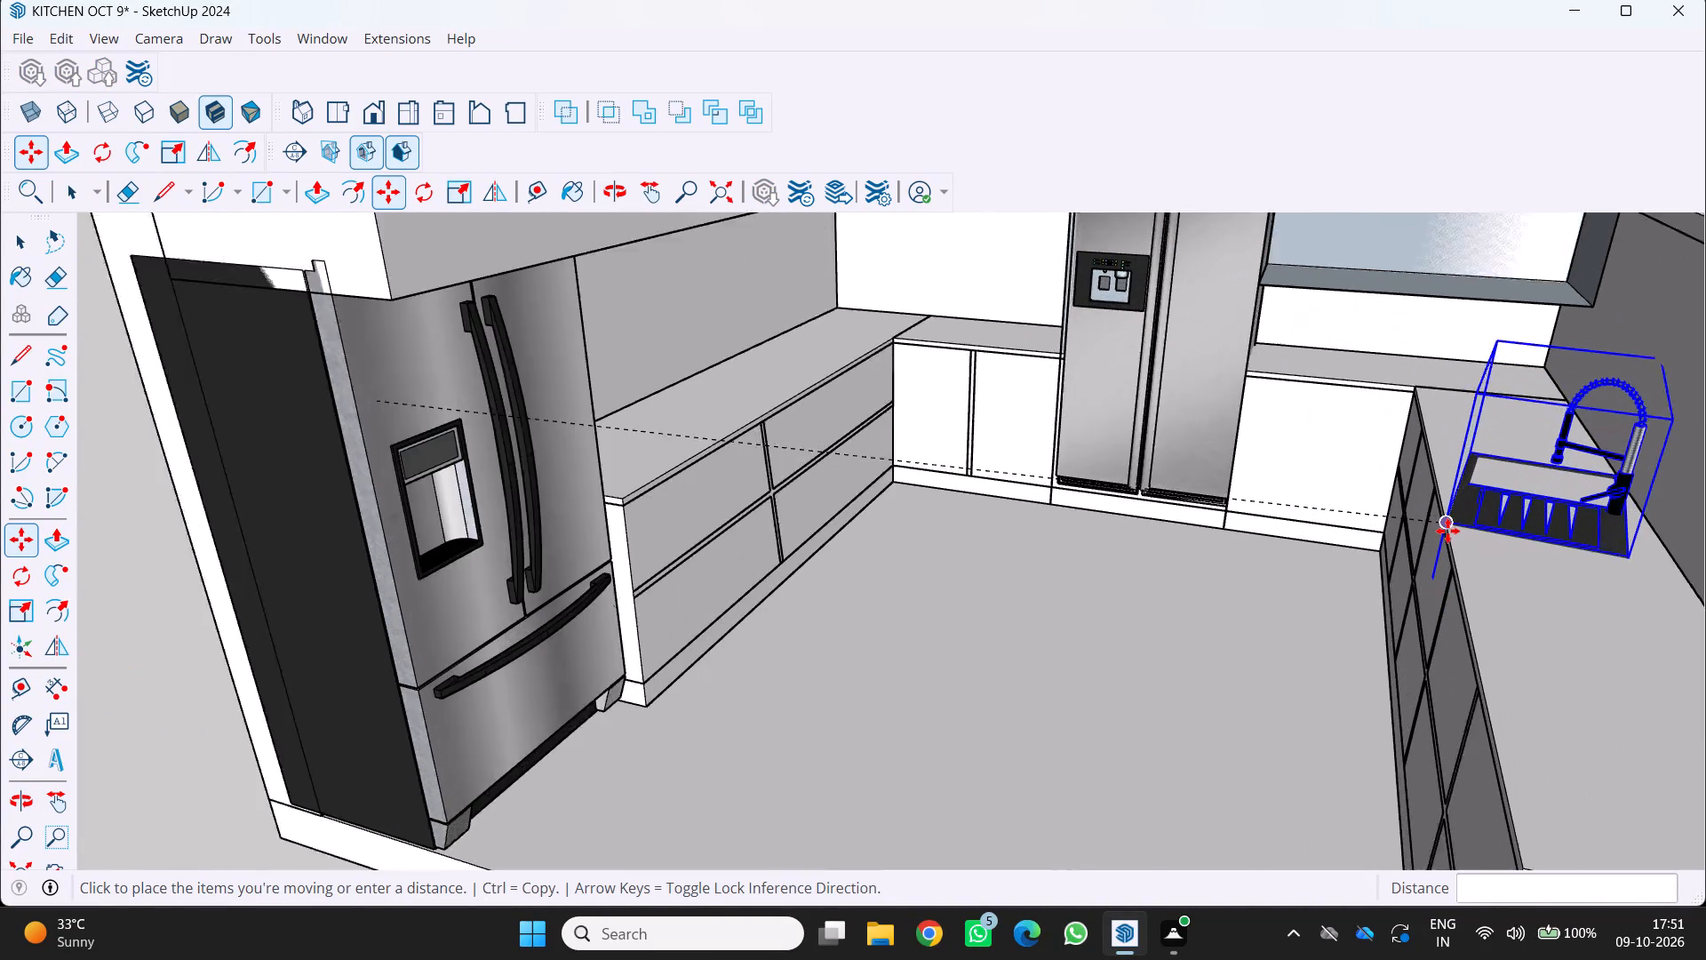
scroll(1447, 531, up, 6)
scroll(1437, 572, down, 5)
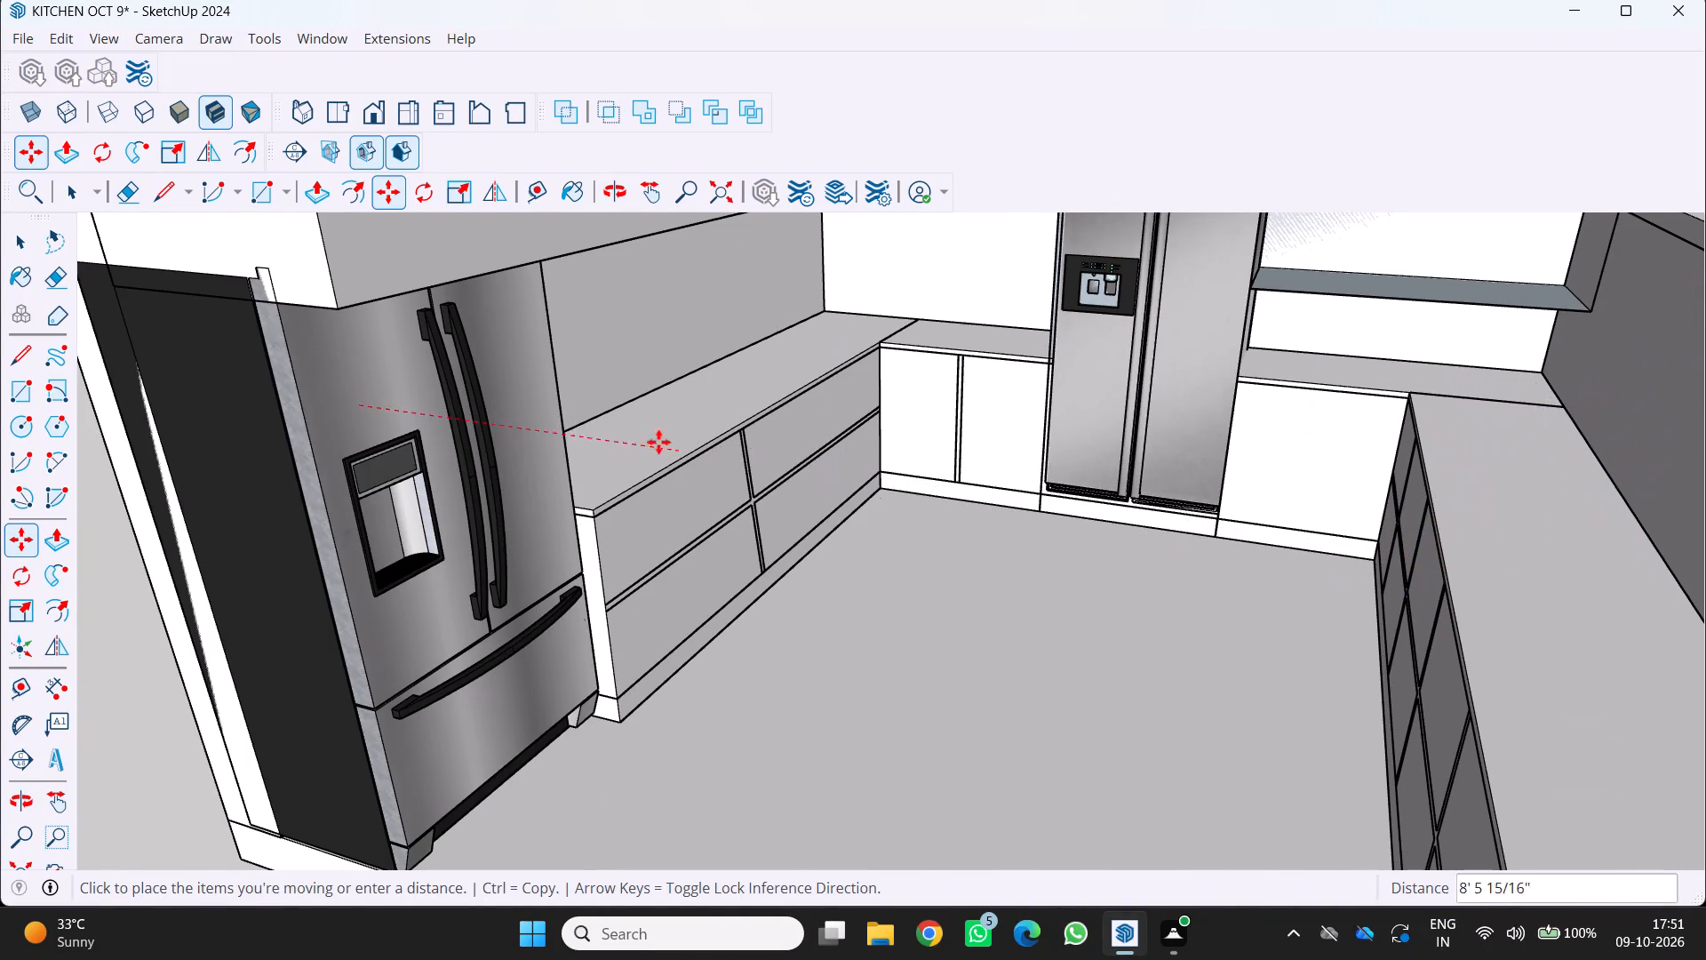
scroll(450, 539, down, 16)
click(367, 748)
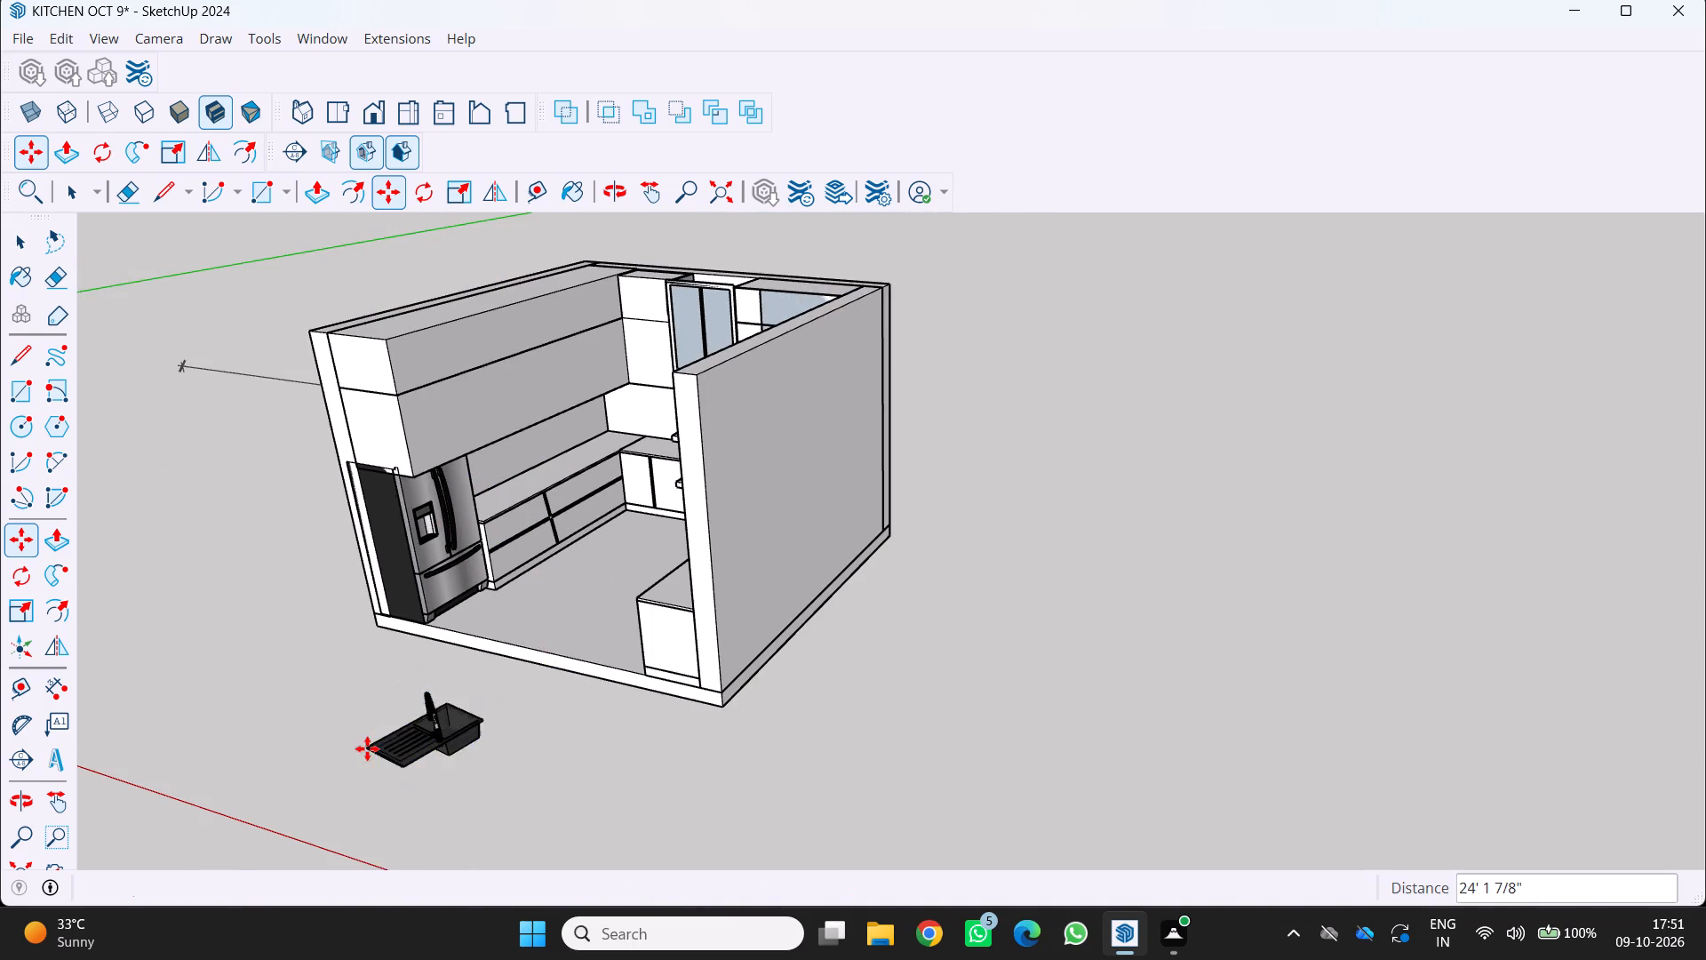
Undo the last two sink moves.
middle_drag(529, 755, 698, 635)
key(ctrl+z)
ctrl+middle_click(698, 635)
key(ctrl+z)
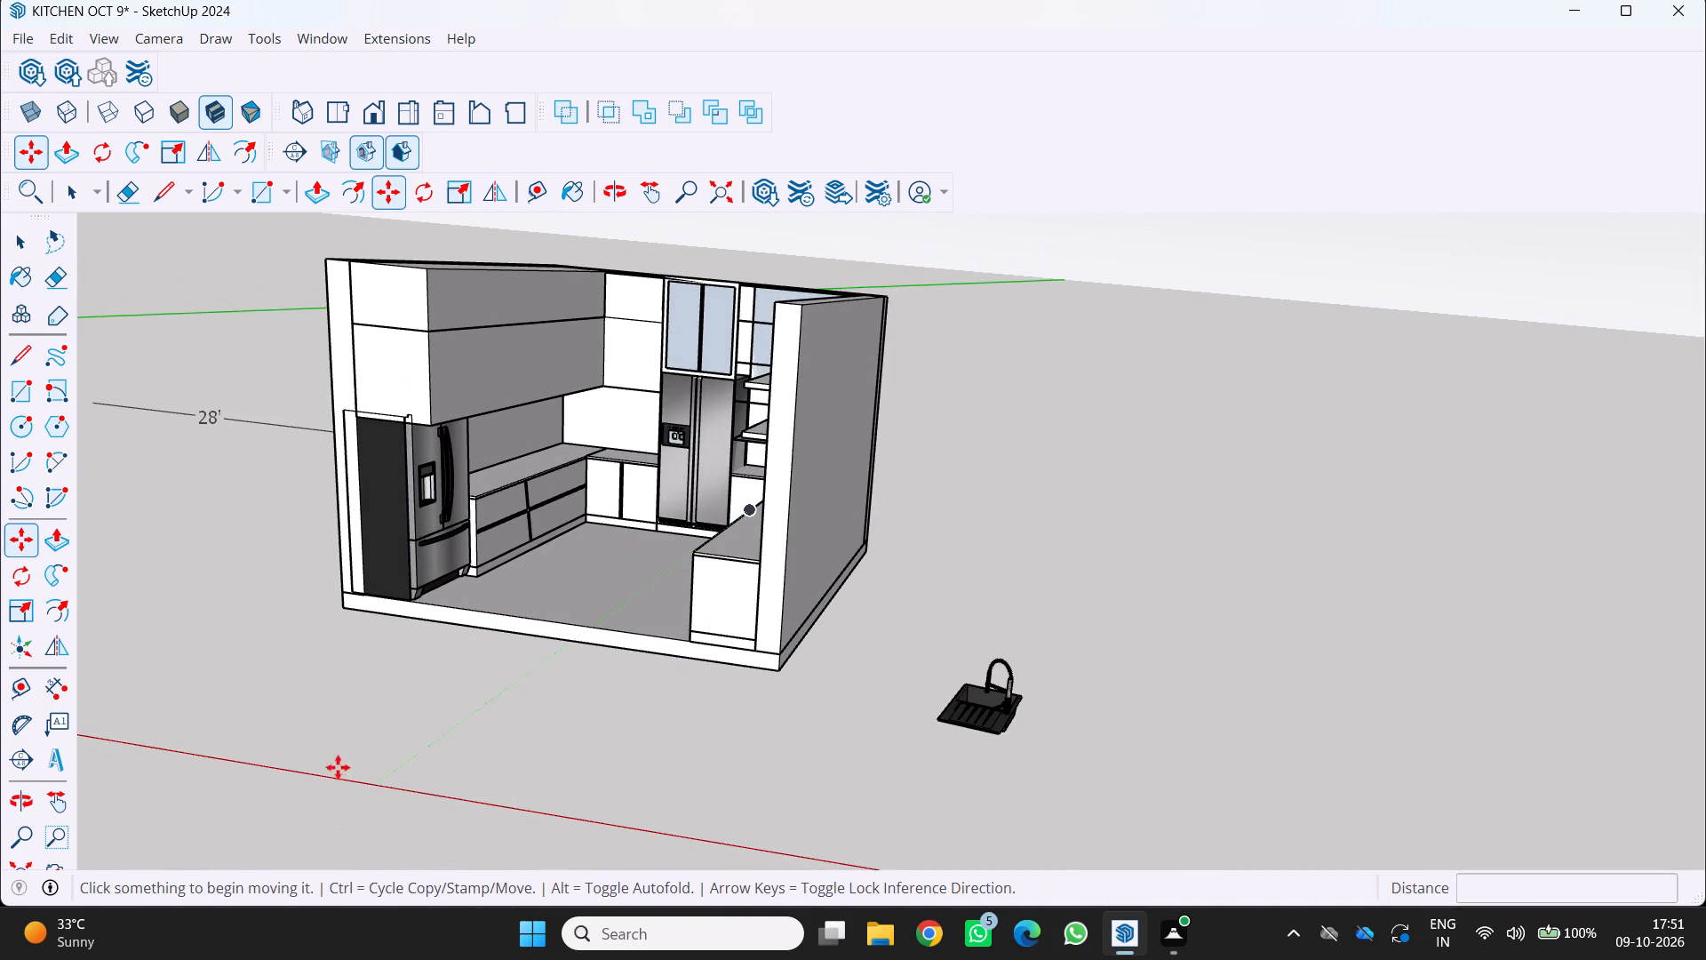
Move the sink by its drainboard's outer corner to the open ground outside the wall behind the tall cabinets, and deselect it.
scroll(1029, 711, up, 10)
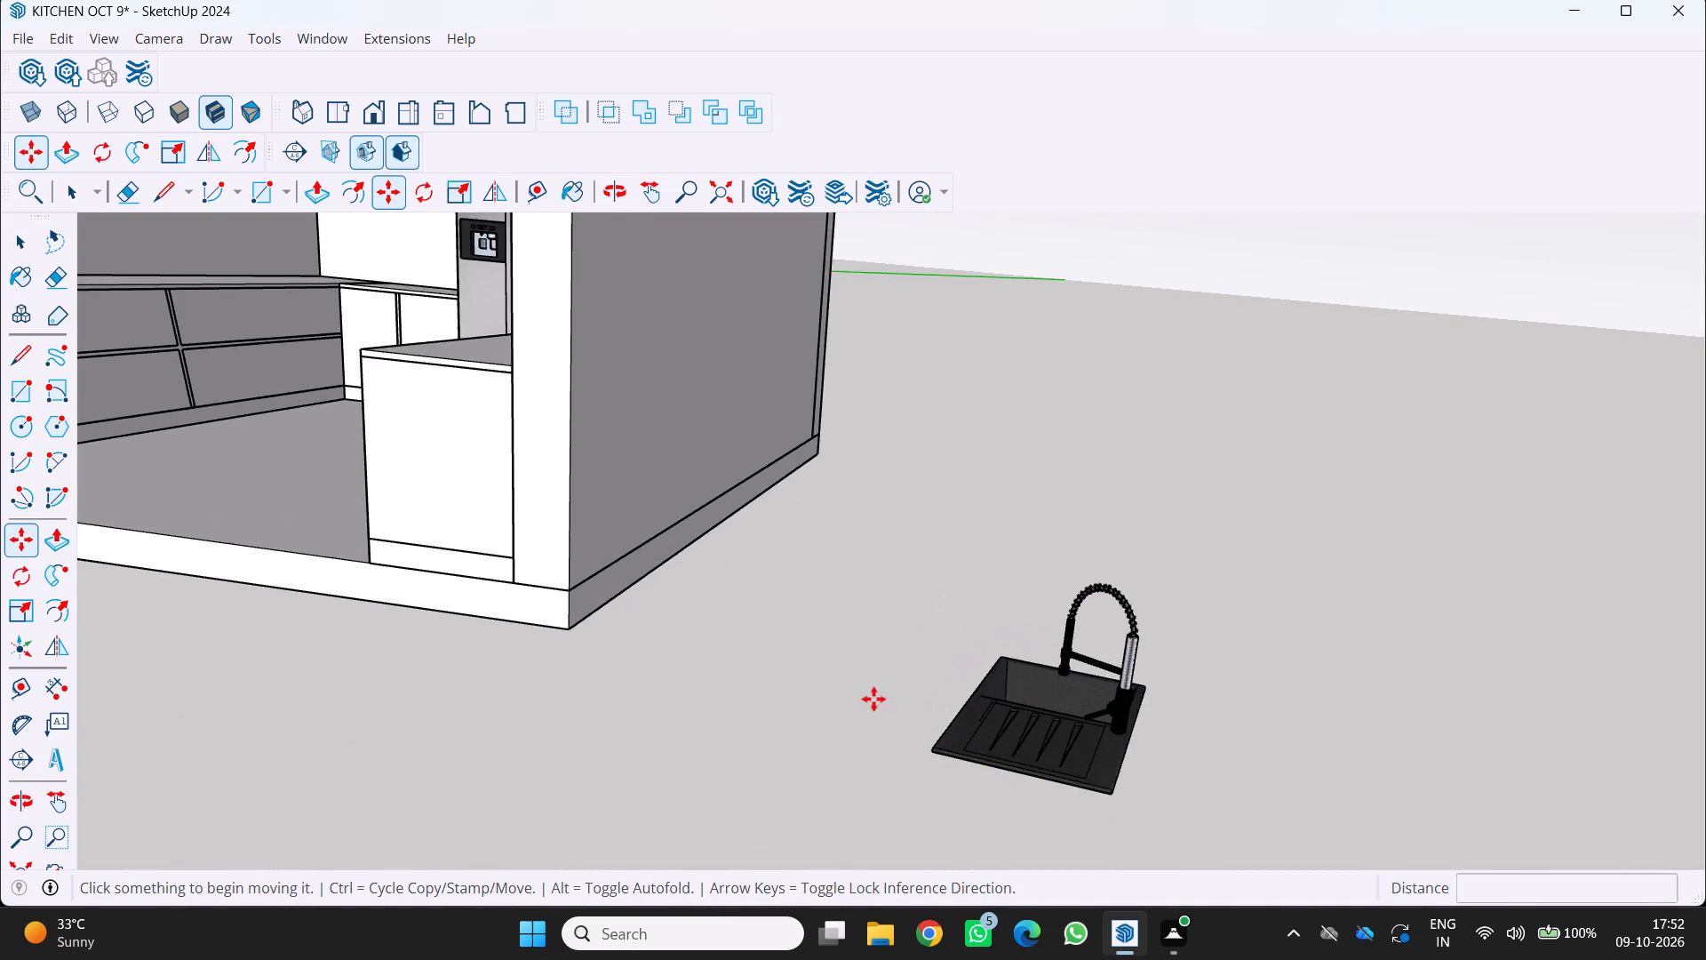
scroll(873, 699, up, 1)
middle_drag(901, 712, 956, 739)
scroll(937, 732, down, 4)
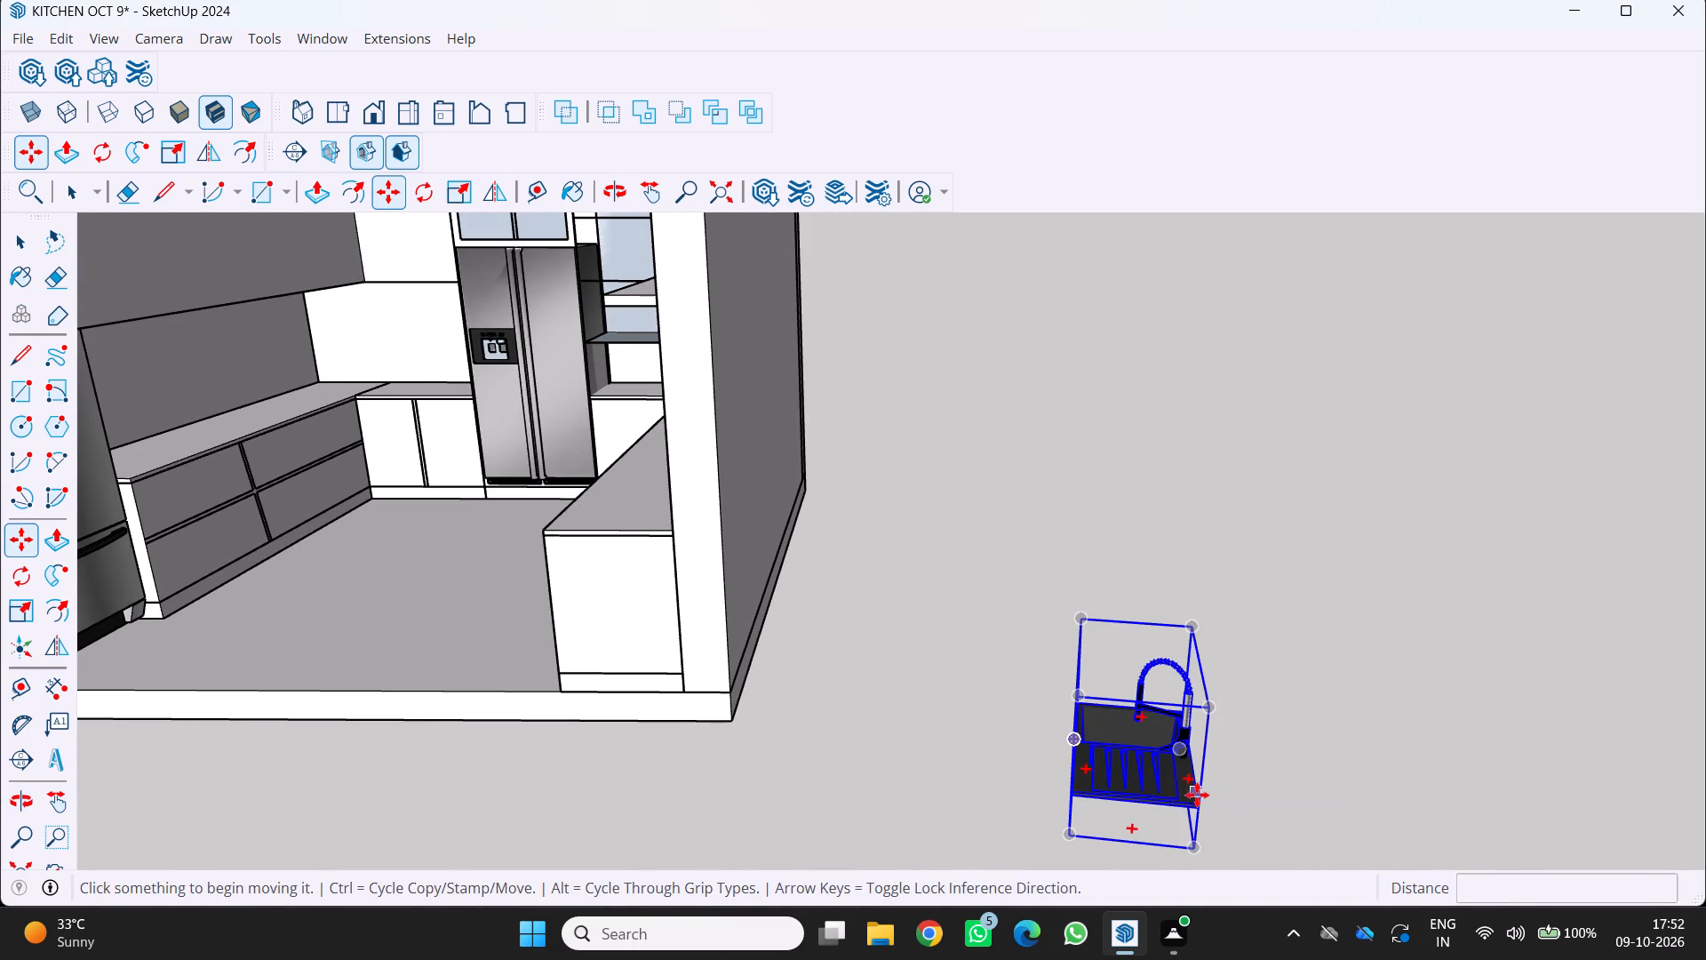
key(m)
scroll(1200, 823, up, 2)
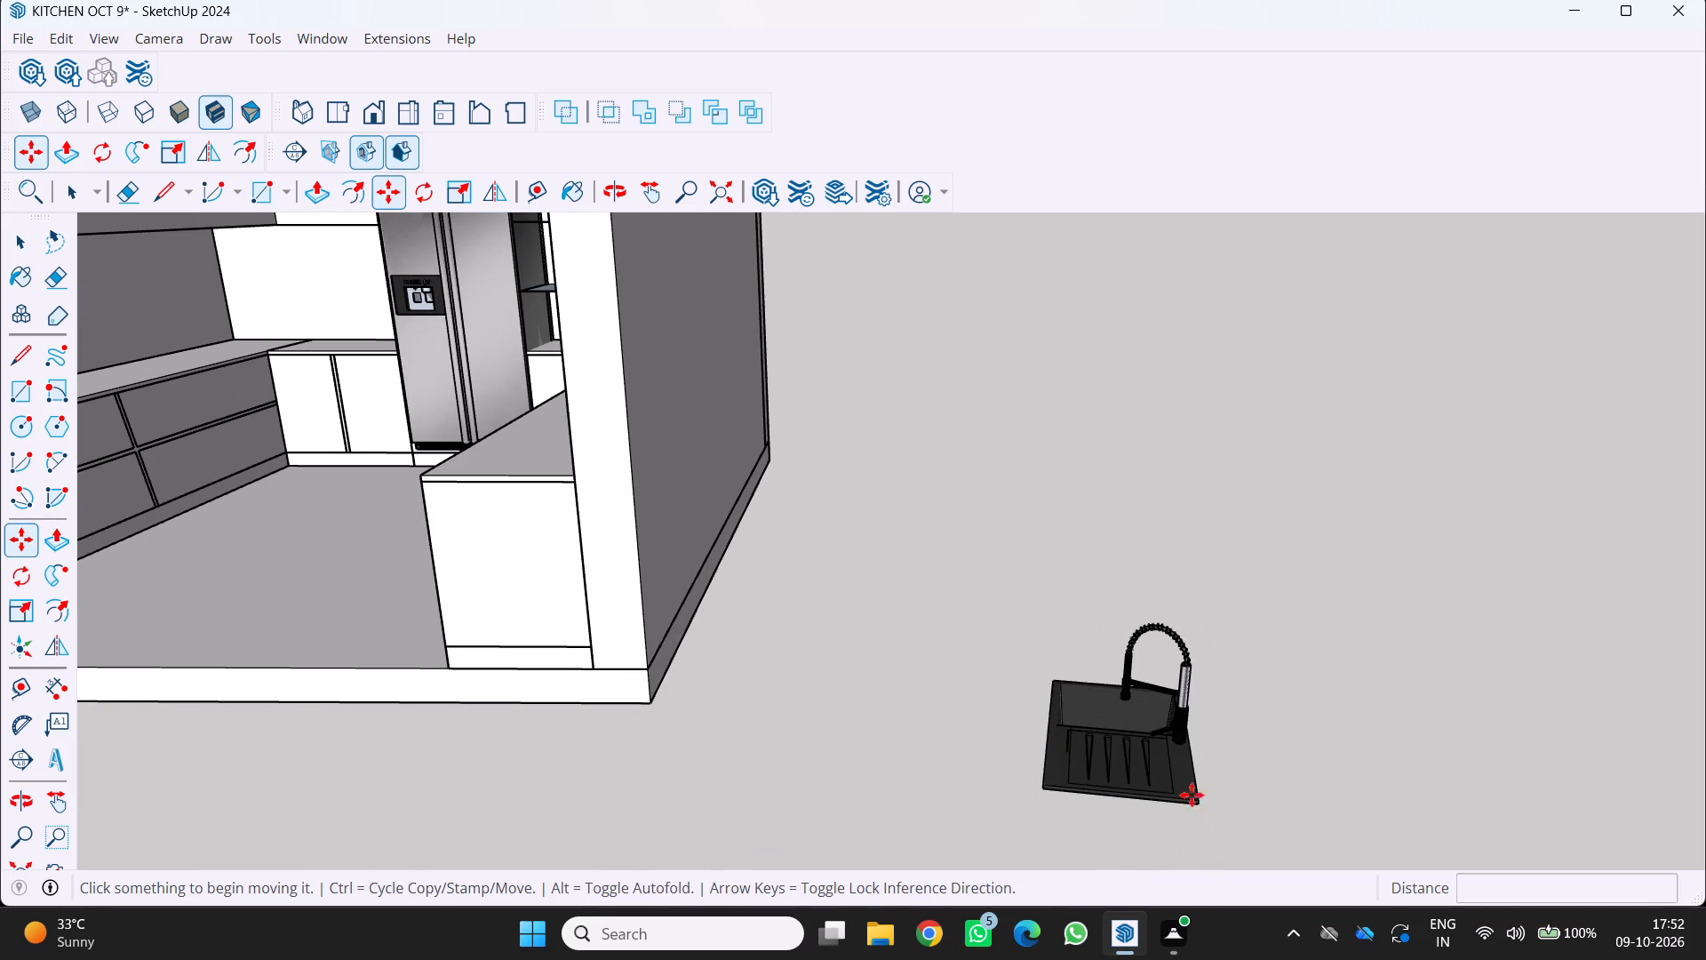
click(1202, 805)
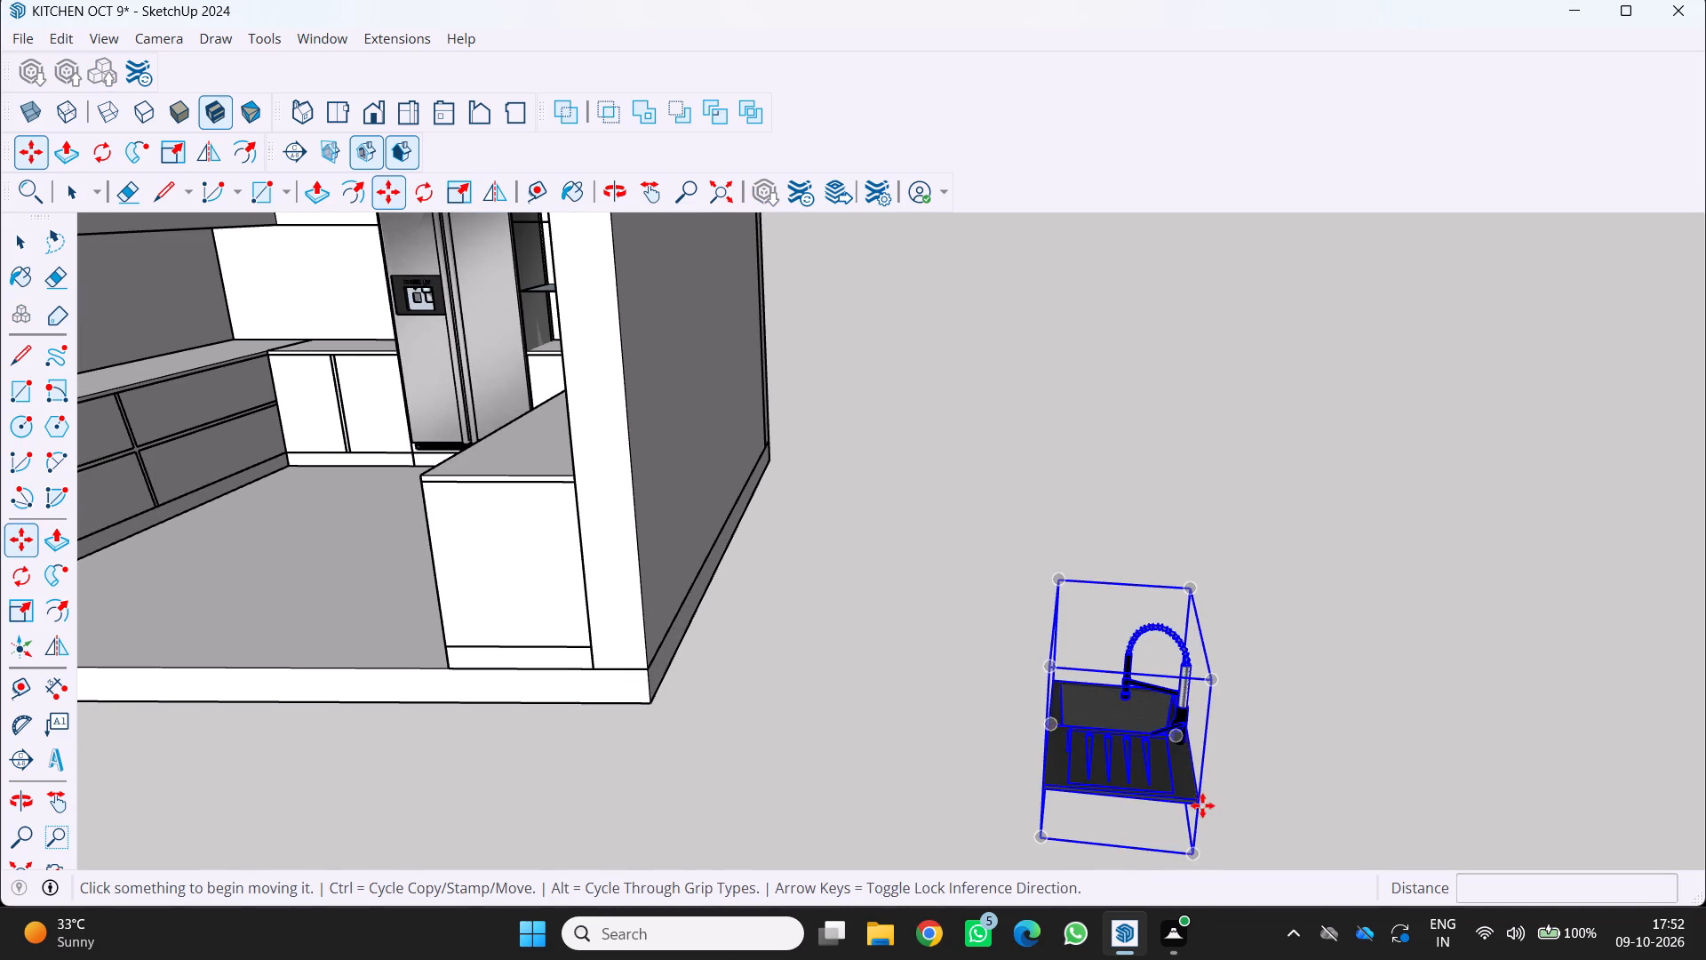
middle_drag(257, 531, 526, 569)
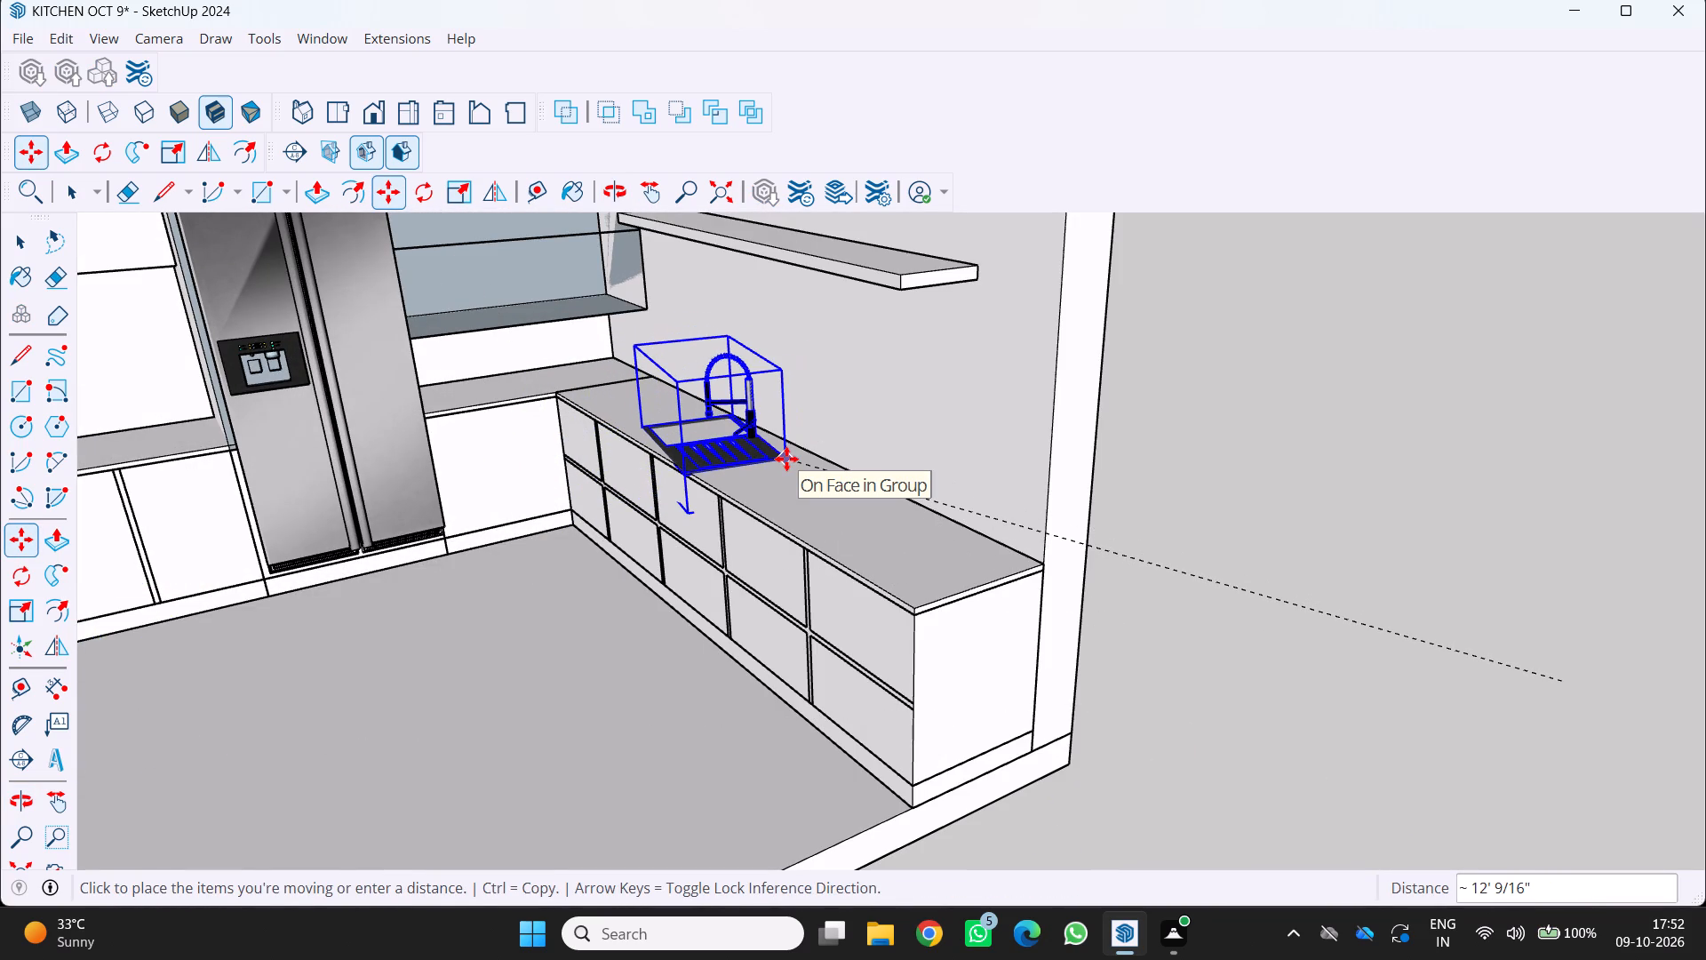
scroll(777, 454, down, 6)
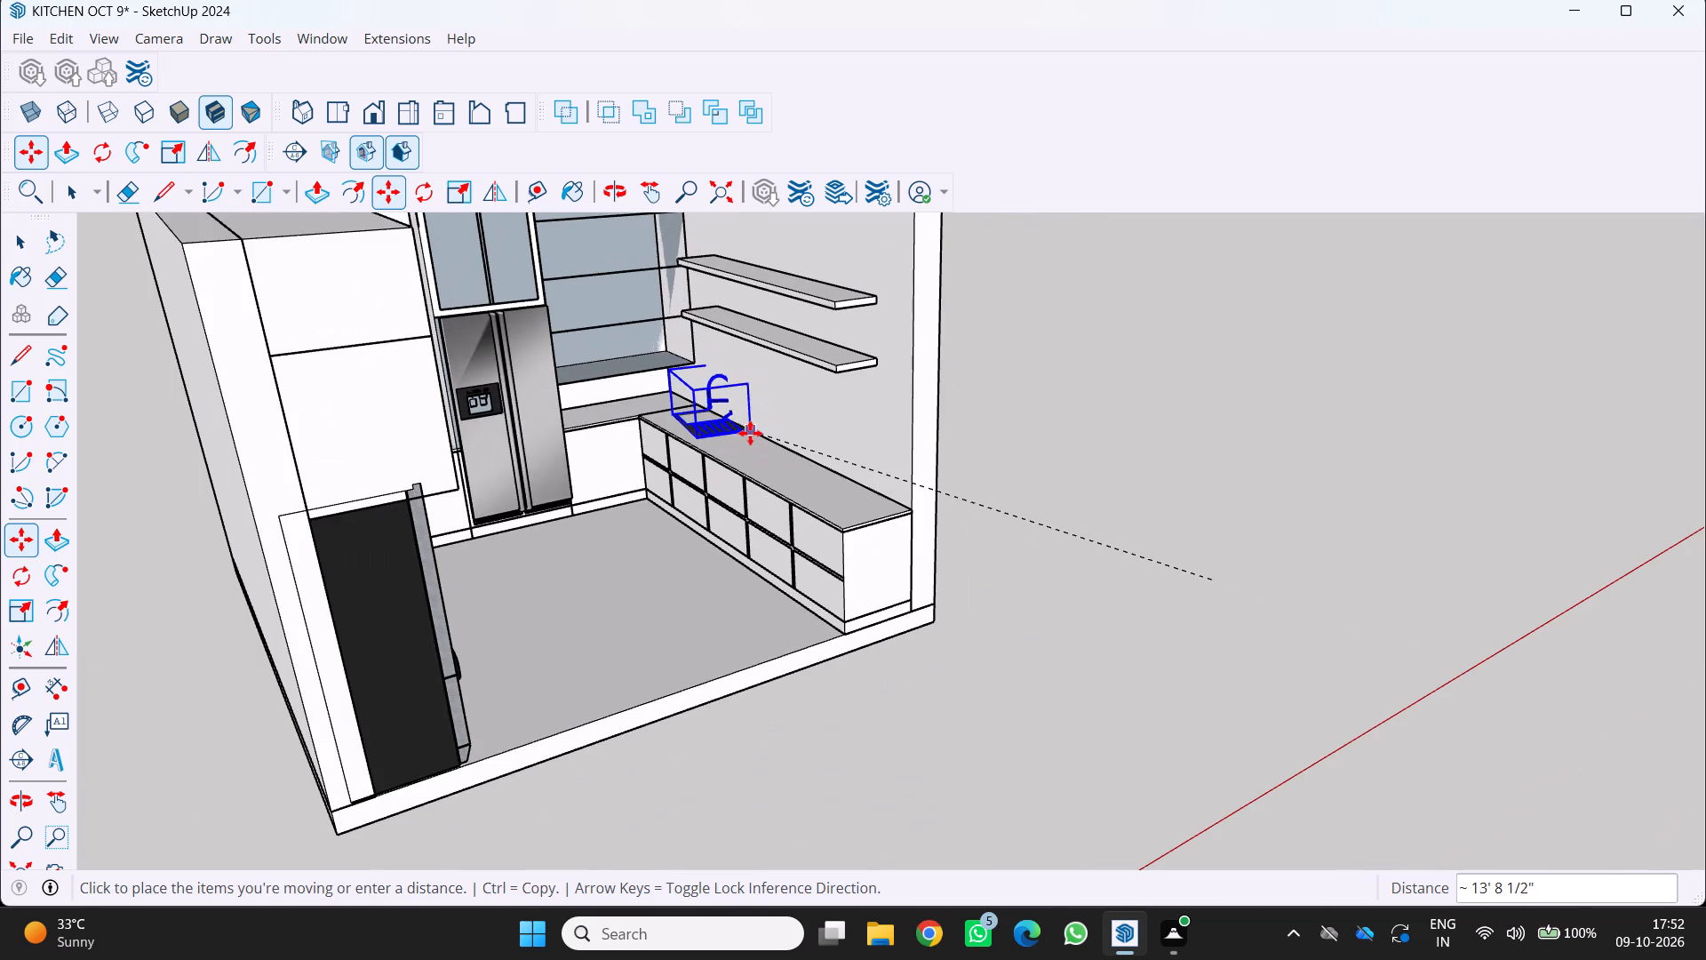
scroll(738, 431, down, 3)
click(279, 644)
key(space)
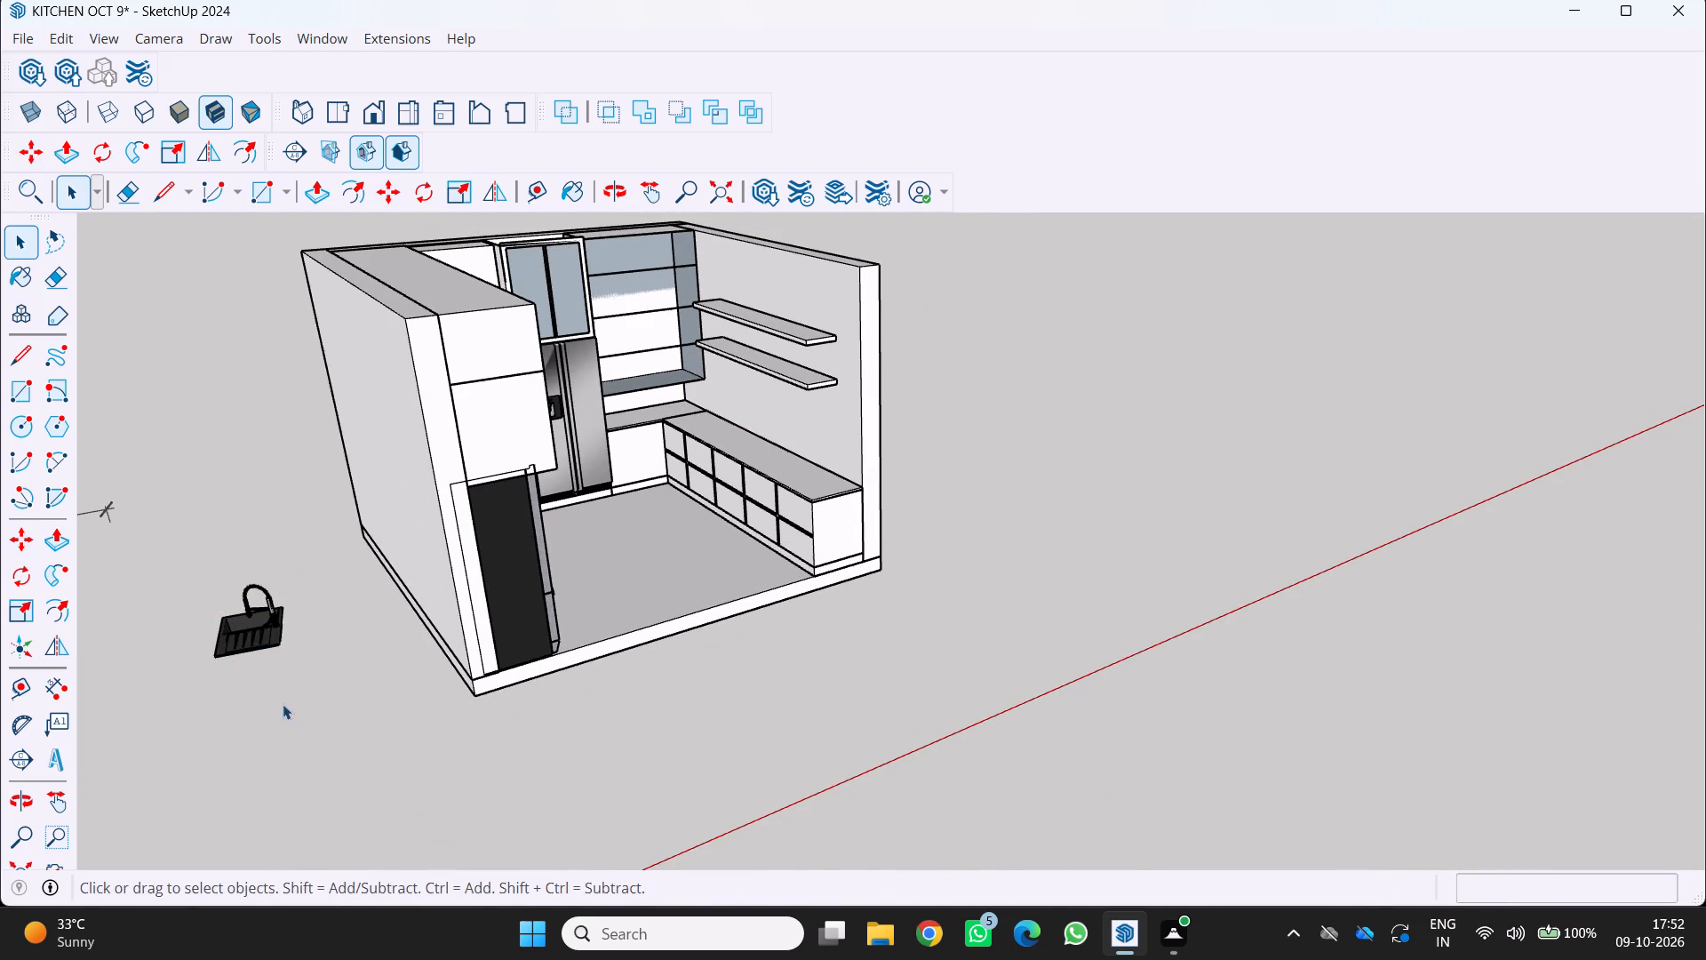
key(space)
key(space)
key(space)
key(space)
Move the sink by its drainboard corner about 30' 5" to the open ground beyond the end of the drawer counter.
middle_drag(288, 625, 446, 607)
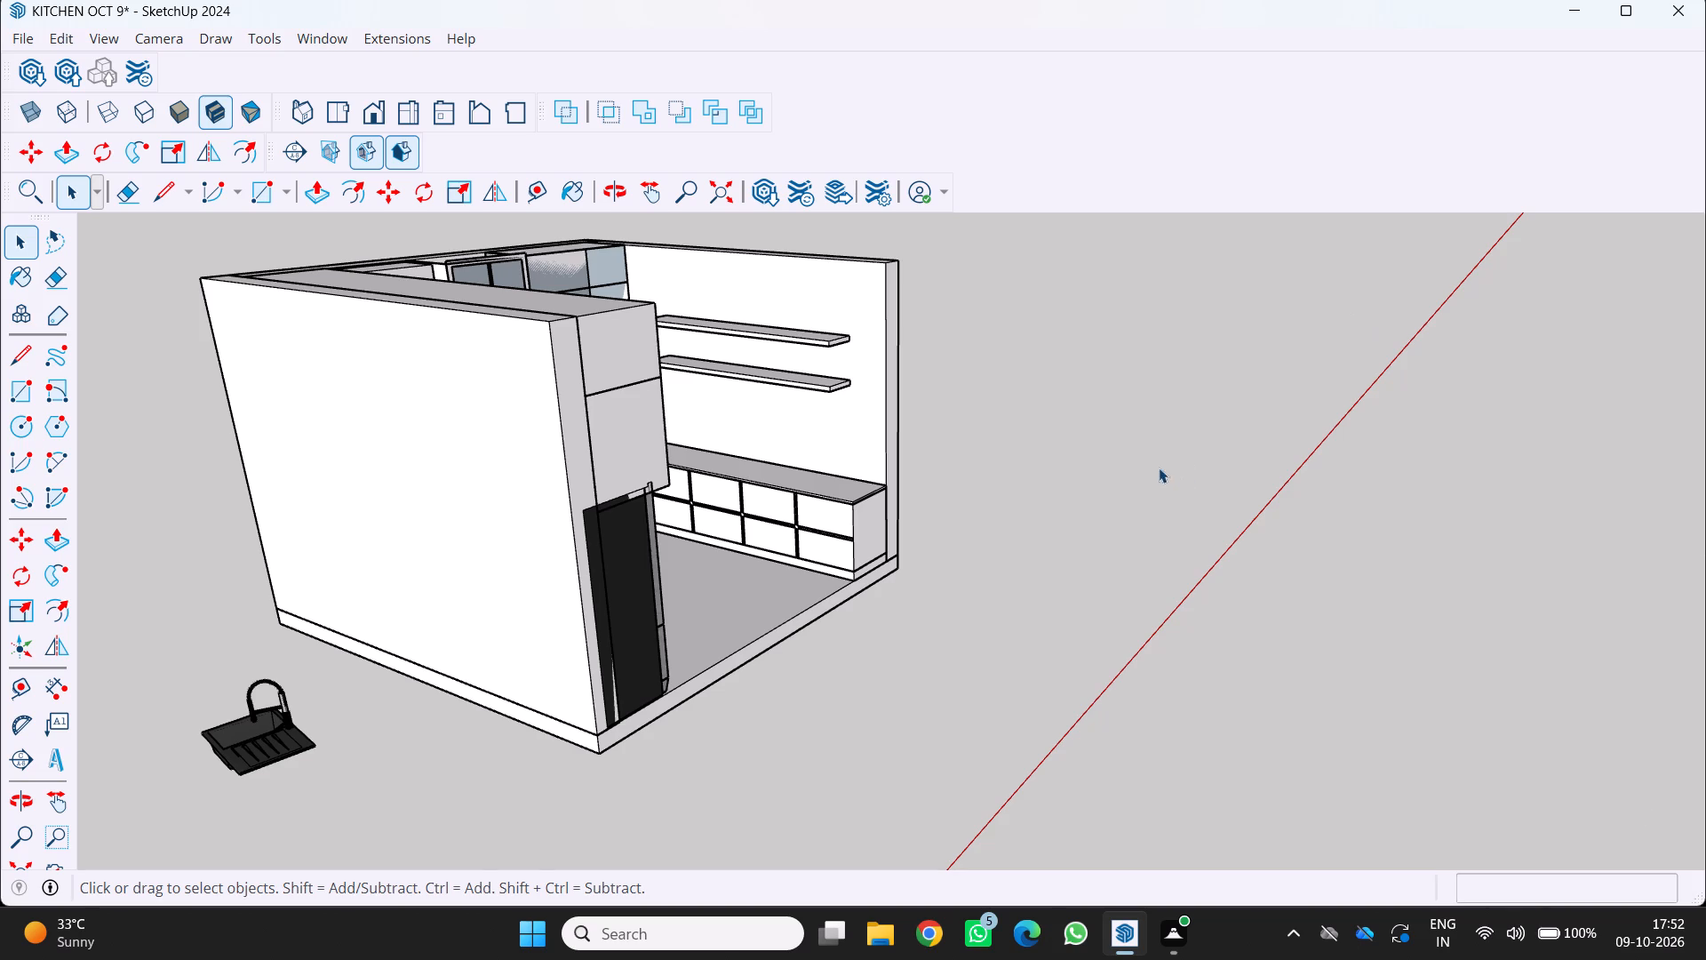
scroll(305, 542, down, 1)
middle_drag(309, 544, 344, 508)
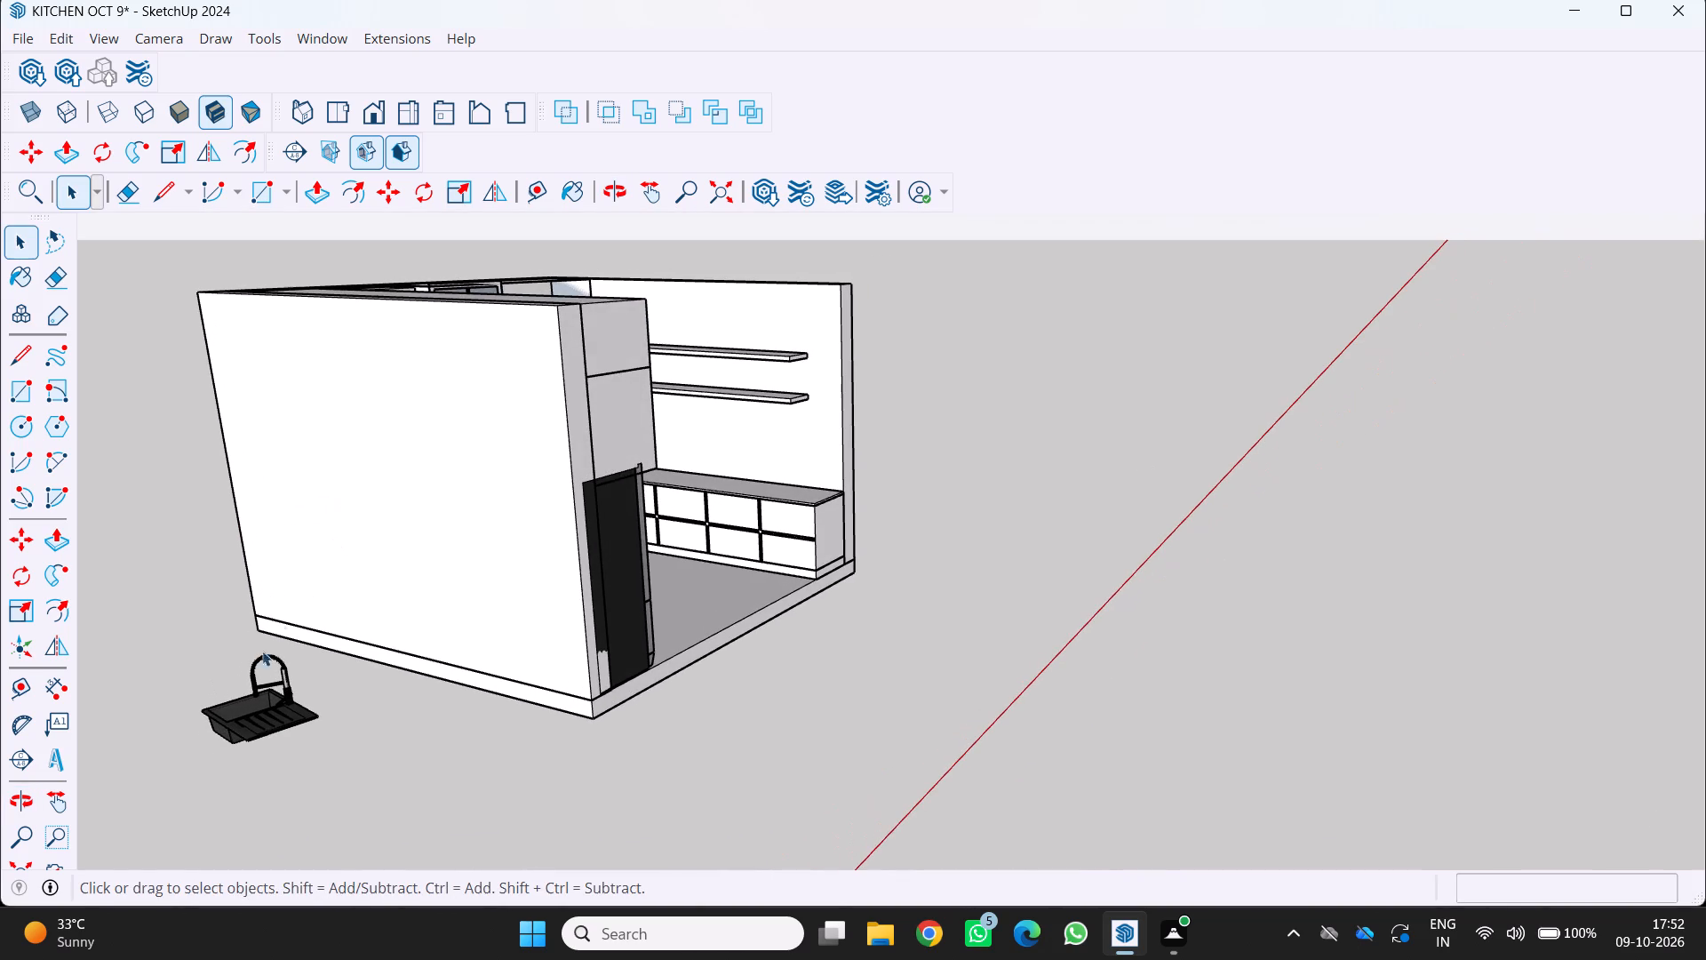
key(m)
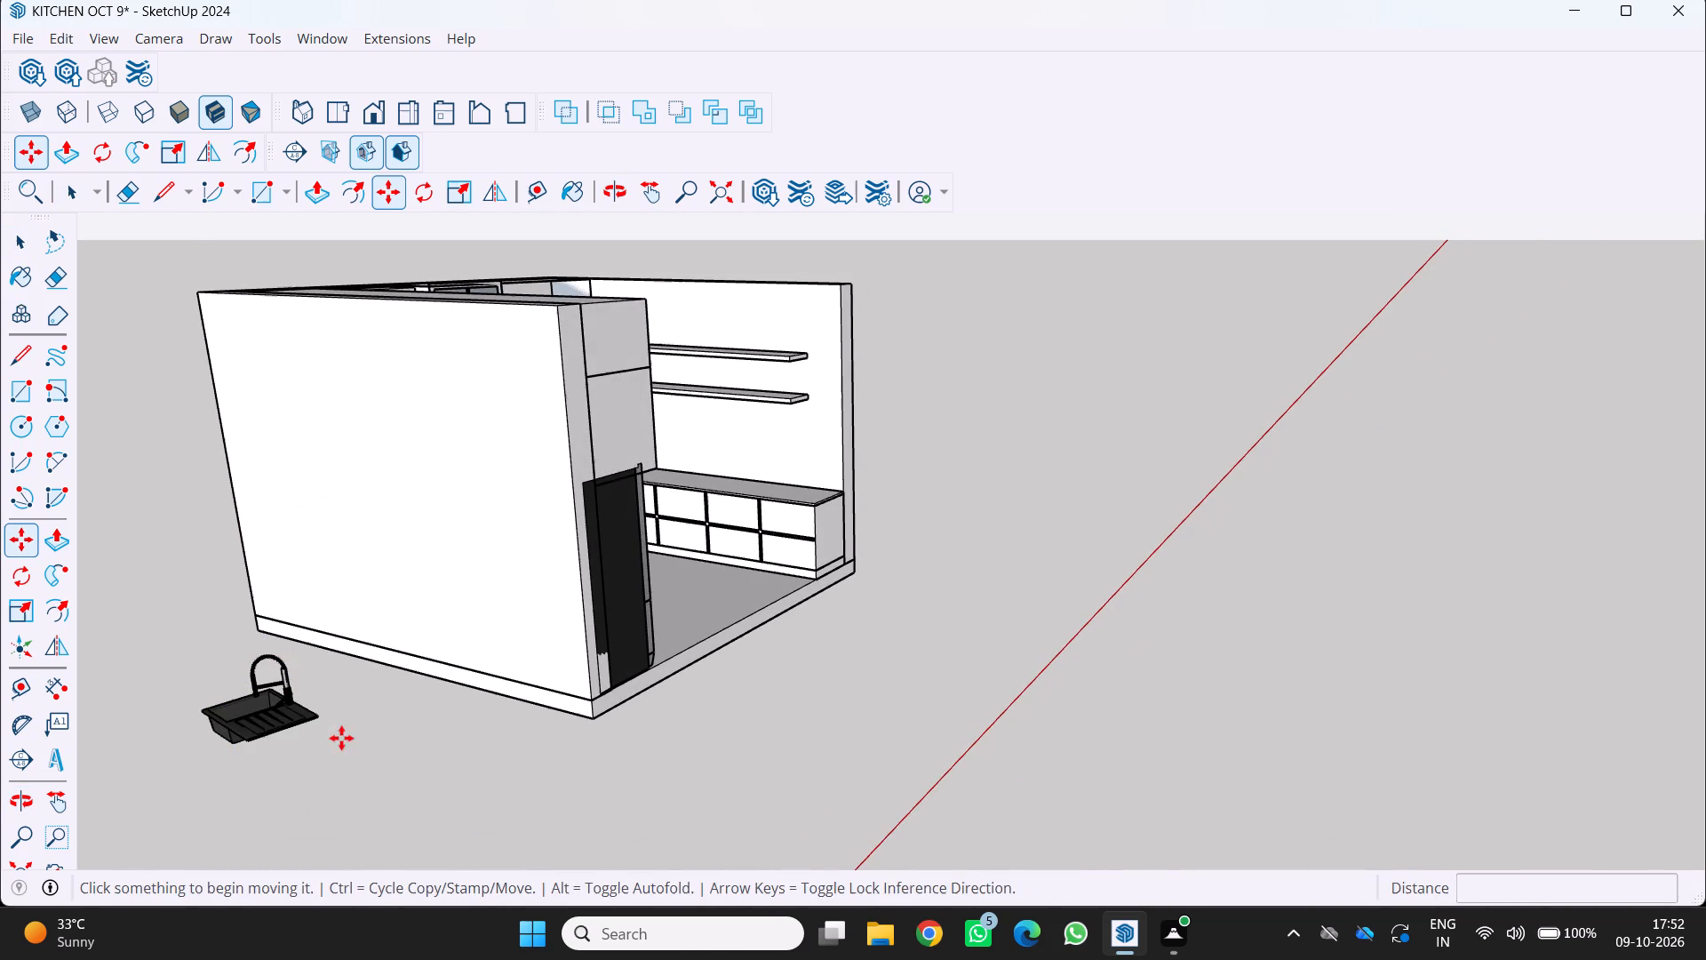
click(312, 722)
scroll(627, 531, up, 2)
middle_drag(842, 477, 812, 530)
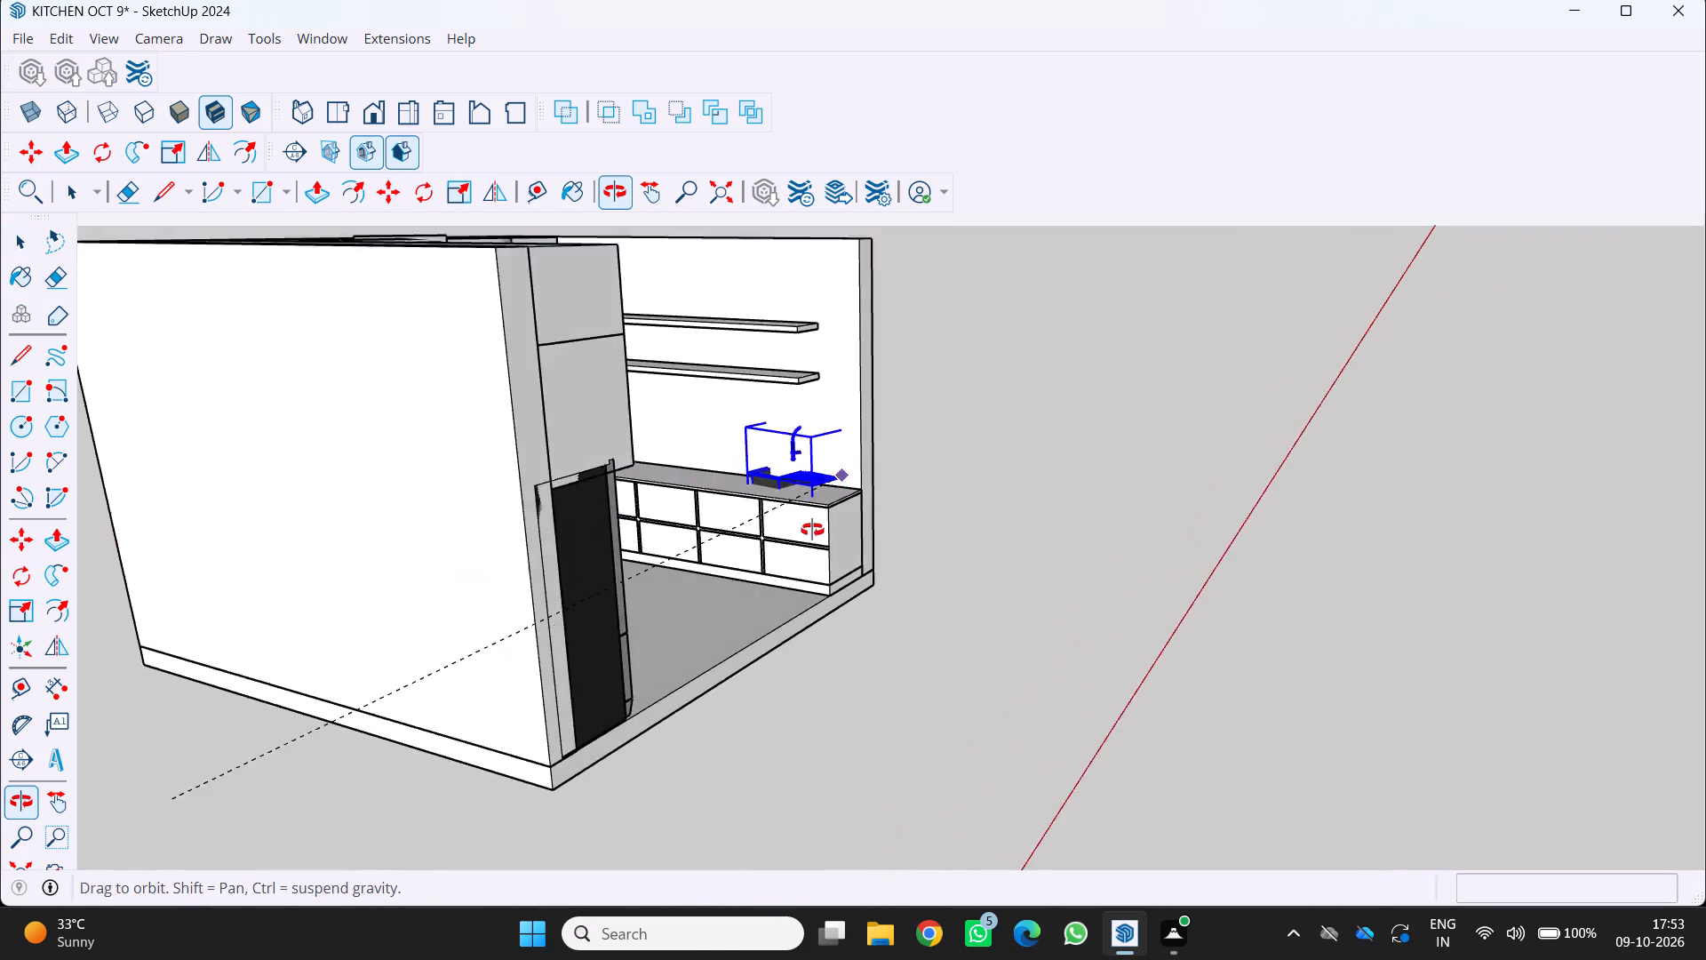
middle_drag(812, 530, 786, 565)
scroll(786, 565, up, 1)
scroll(696, 467, up, 3)
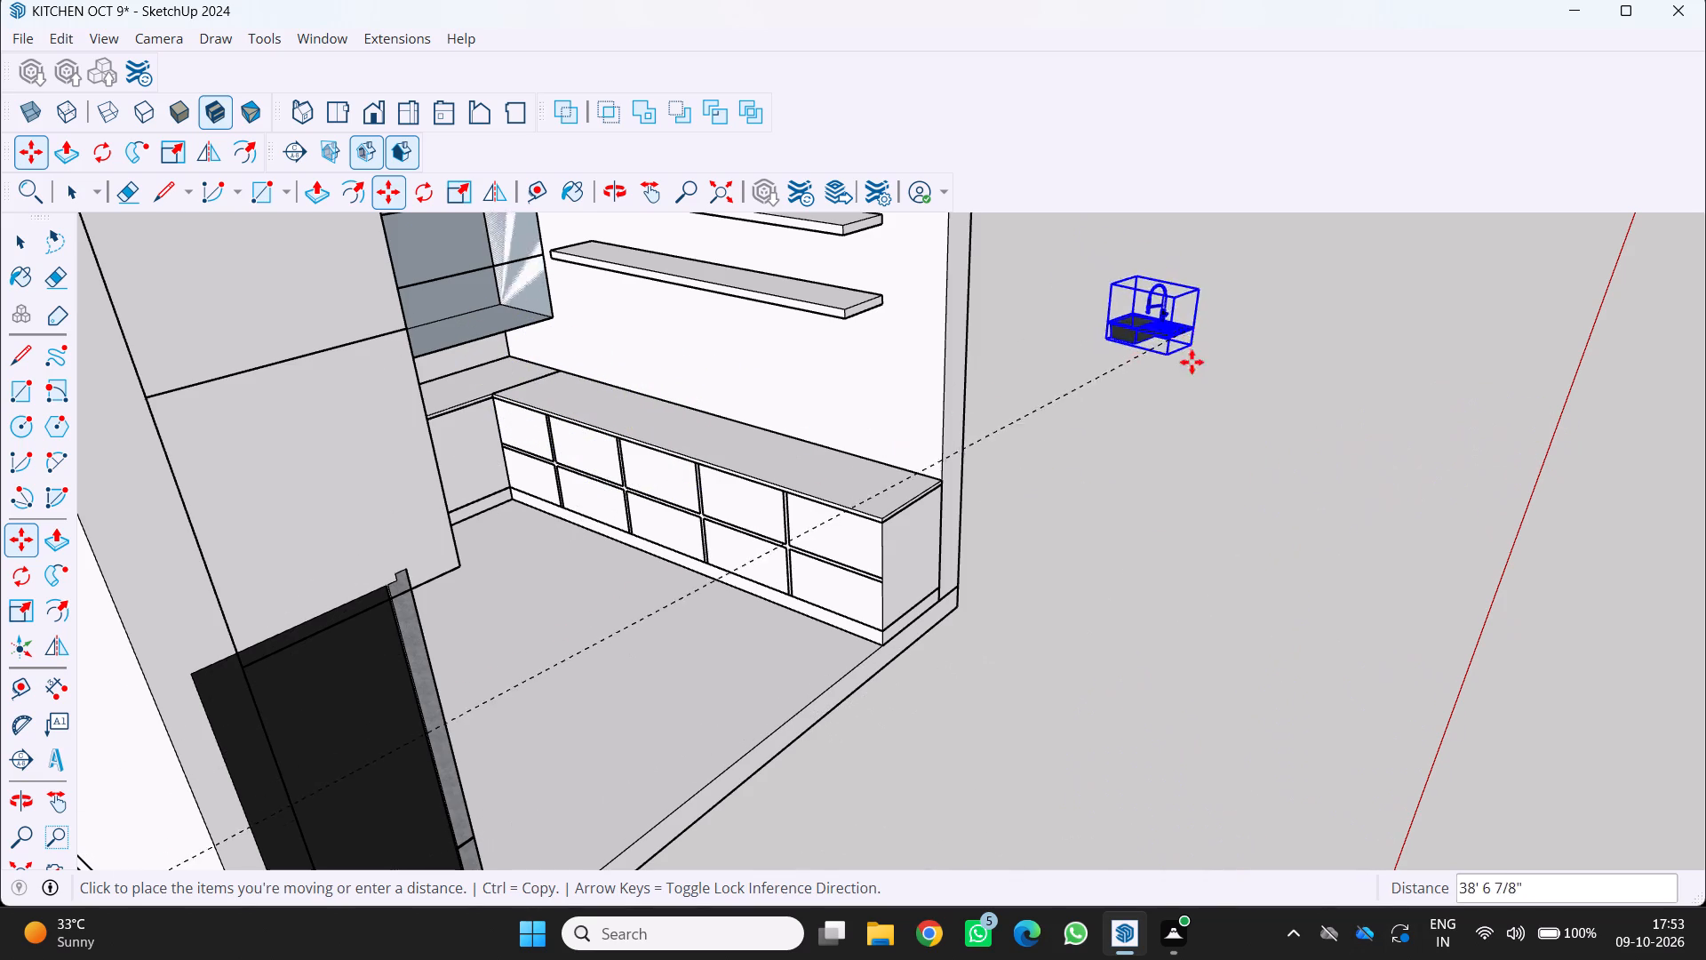
click(1276, 449)
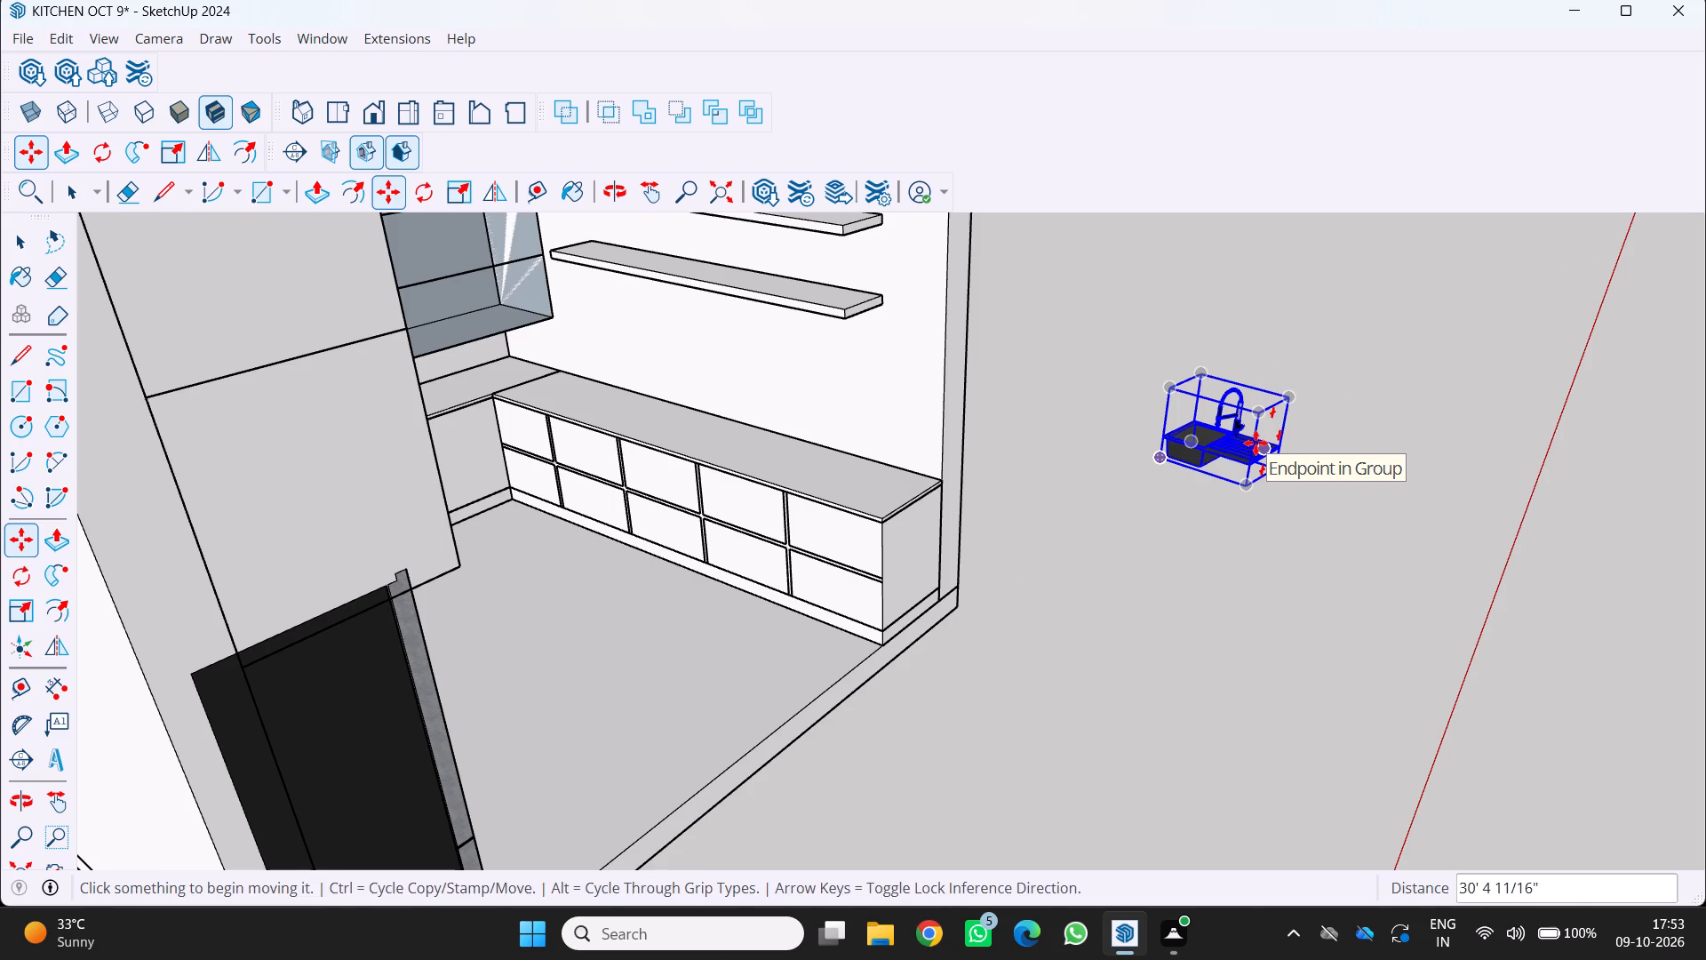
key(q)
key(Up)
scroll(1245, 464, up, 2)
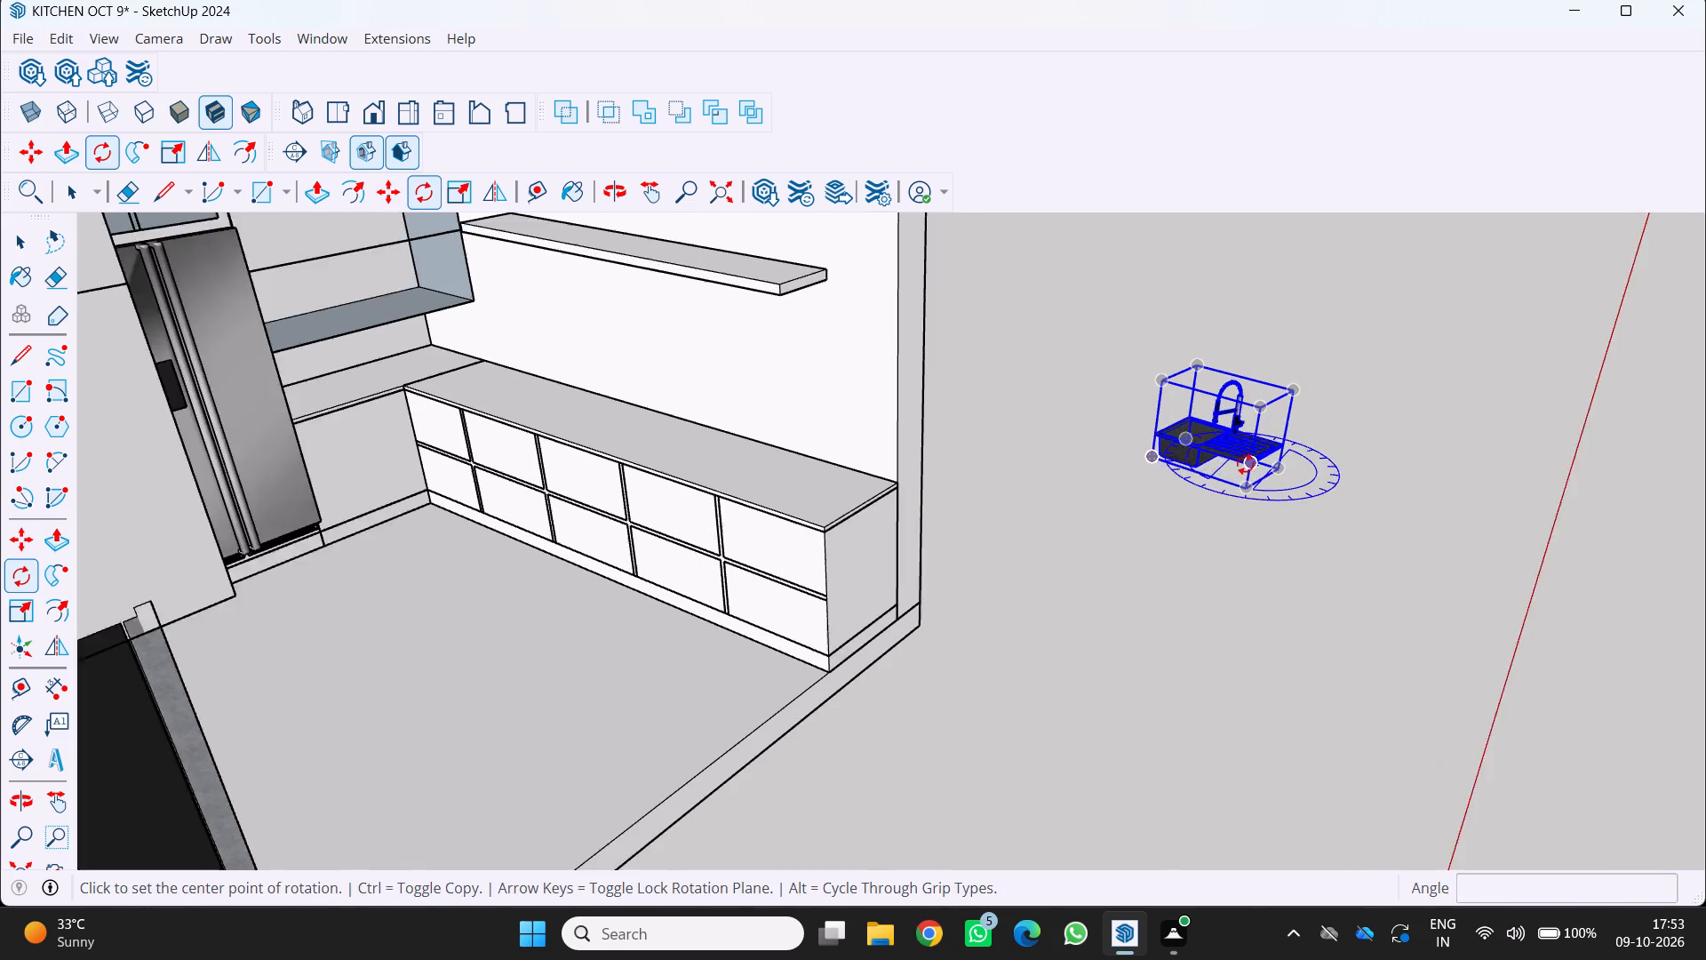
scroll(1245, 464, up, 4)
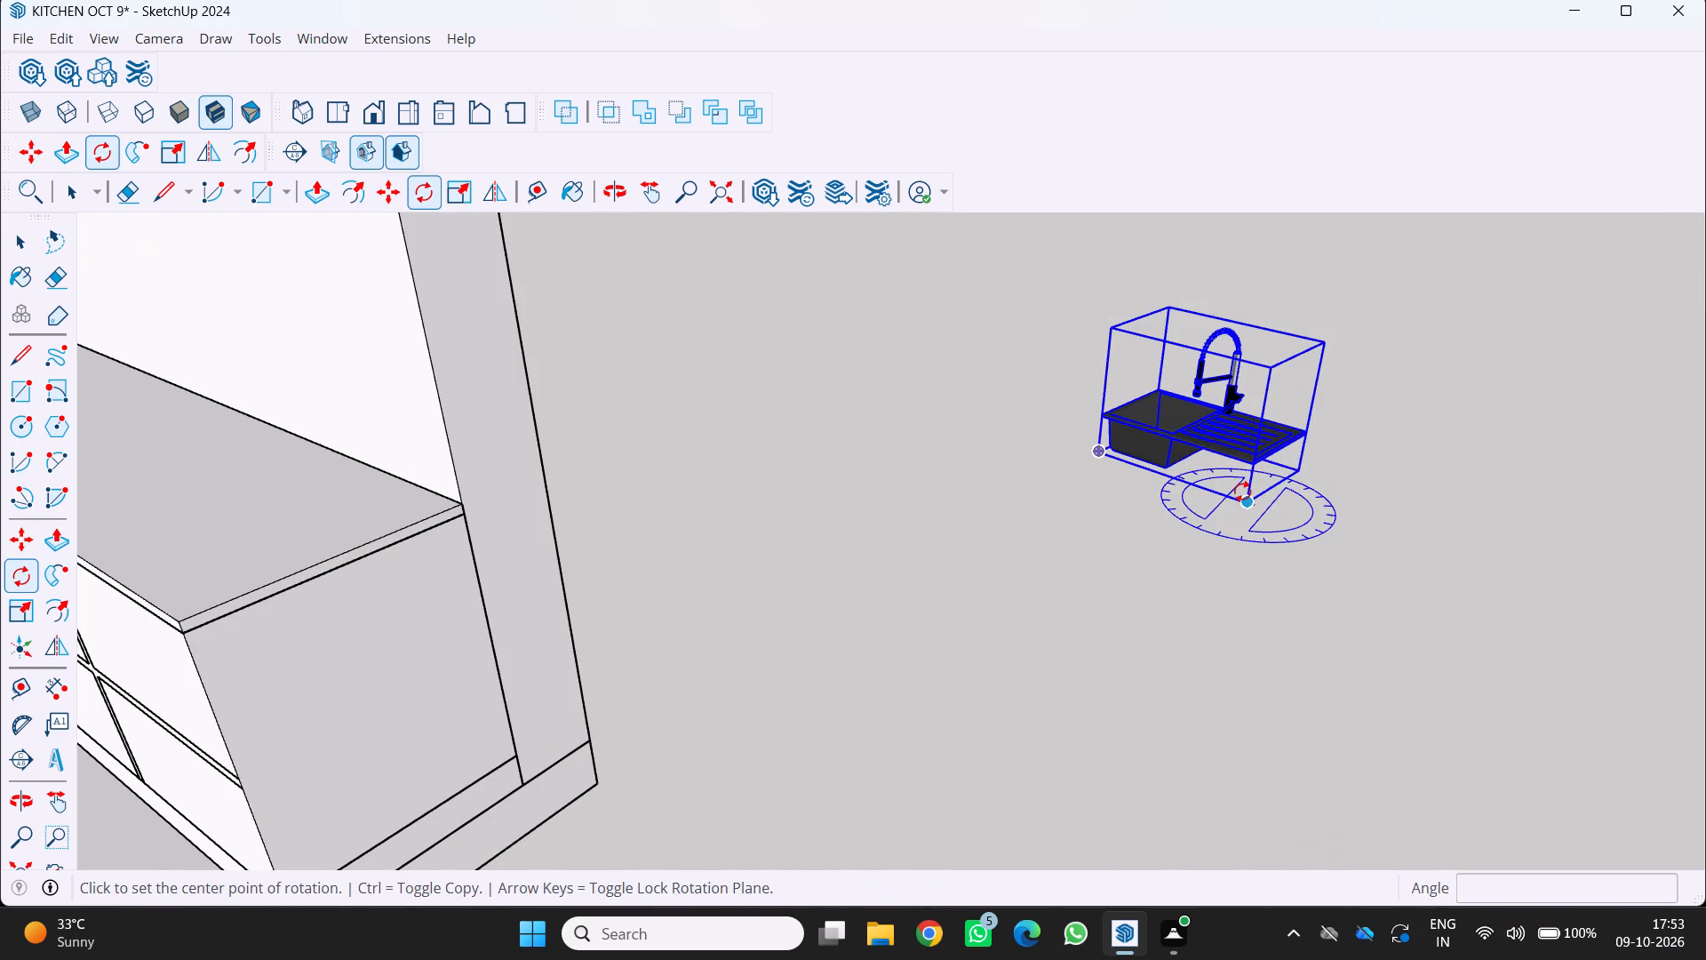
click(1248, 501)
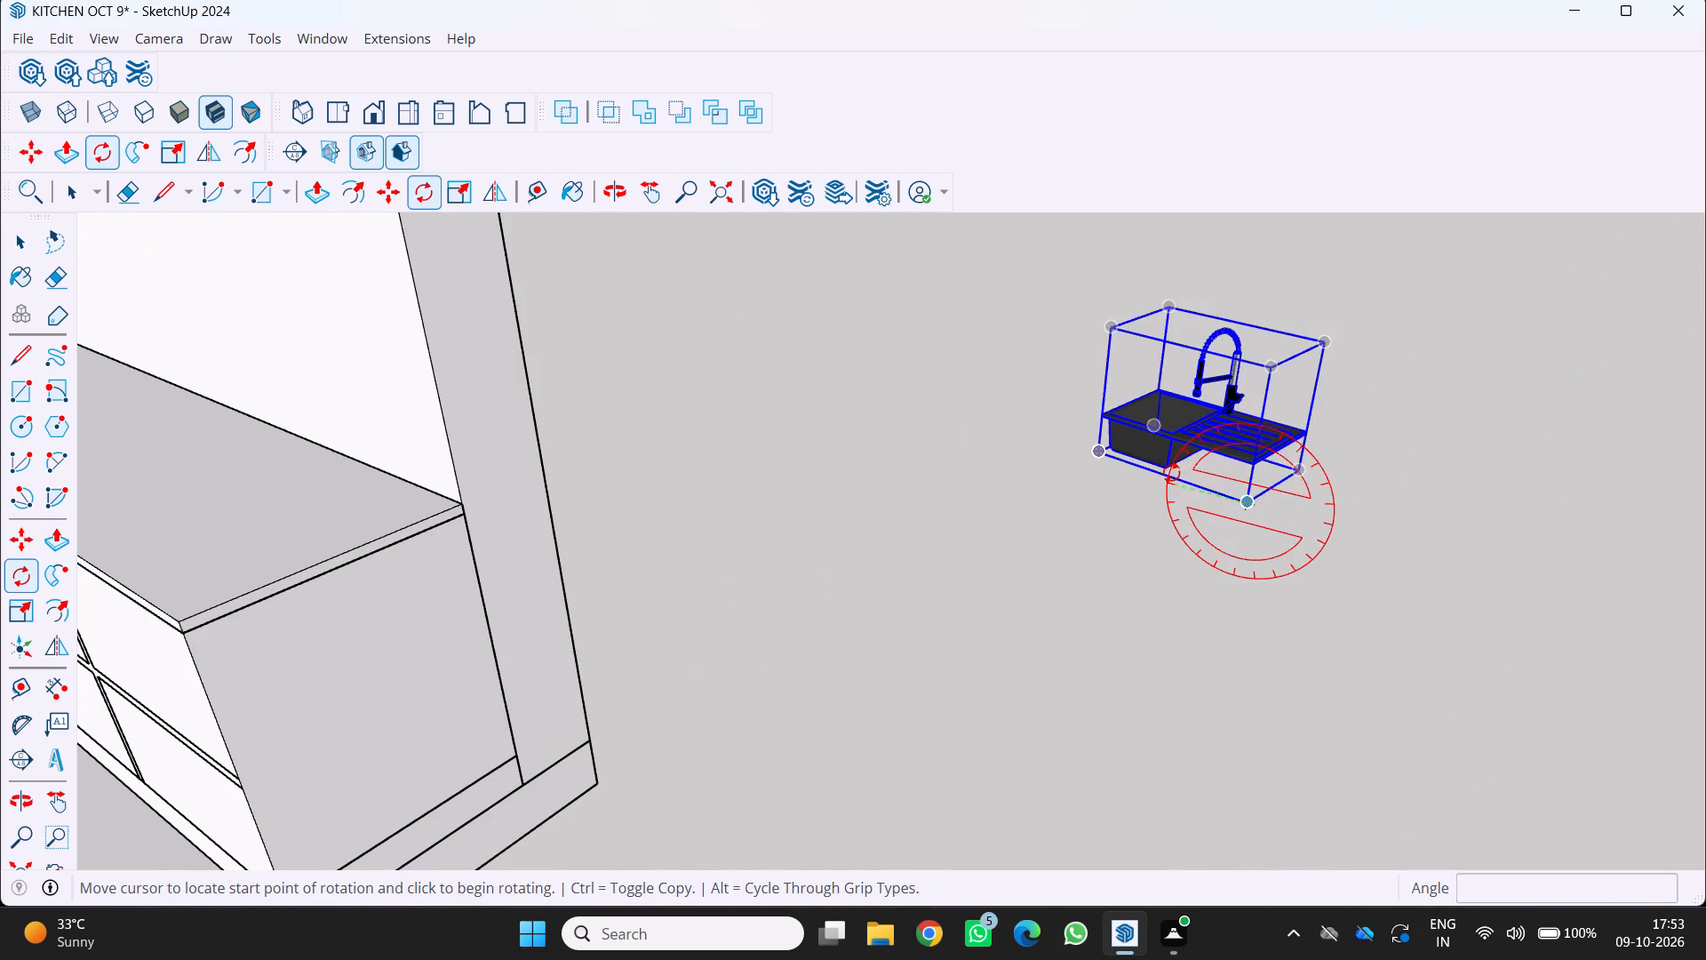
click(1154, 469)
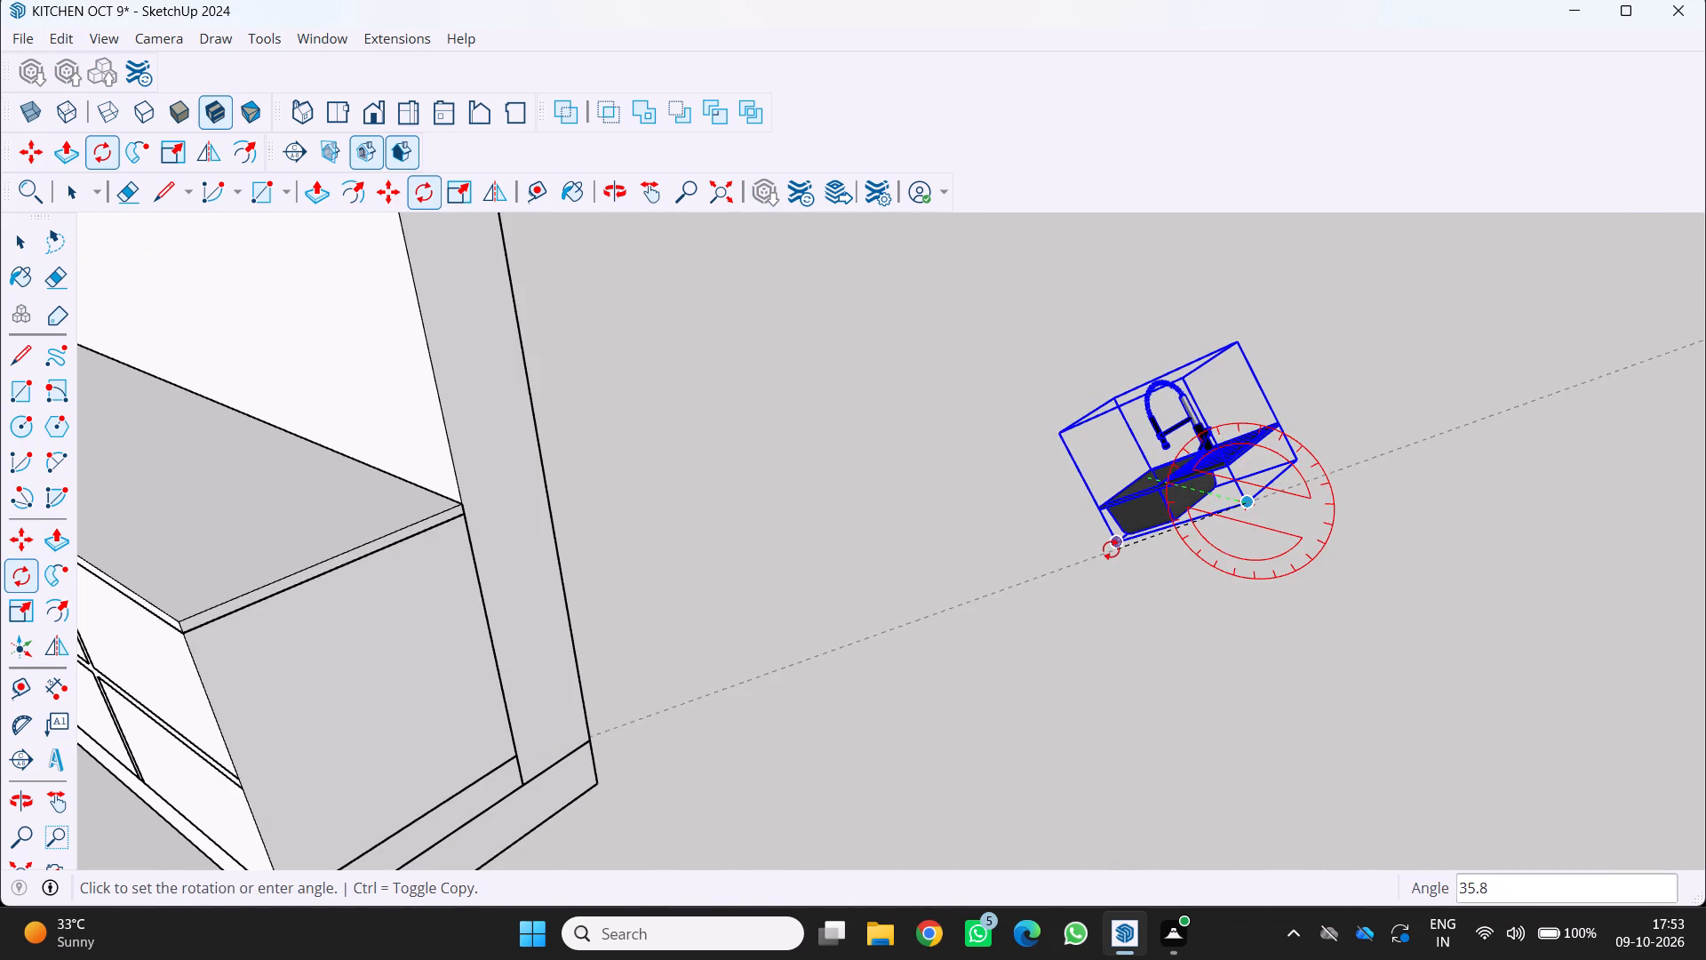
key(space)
Rotate the sink about 89 degrees in the horizontal plane around its drainboard's front corner, starting along the drainboard's short edge.
scroll(1112, 549, down, 4)
middle_drag(1183, 650, 1051, 623)
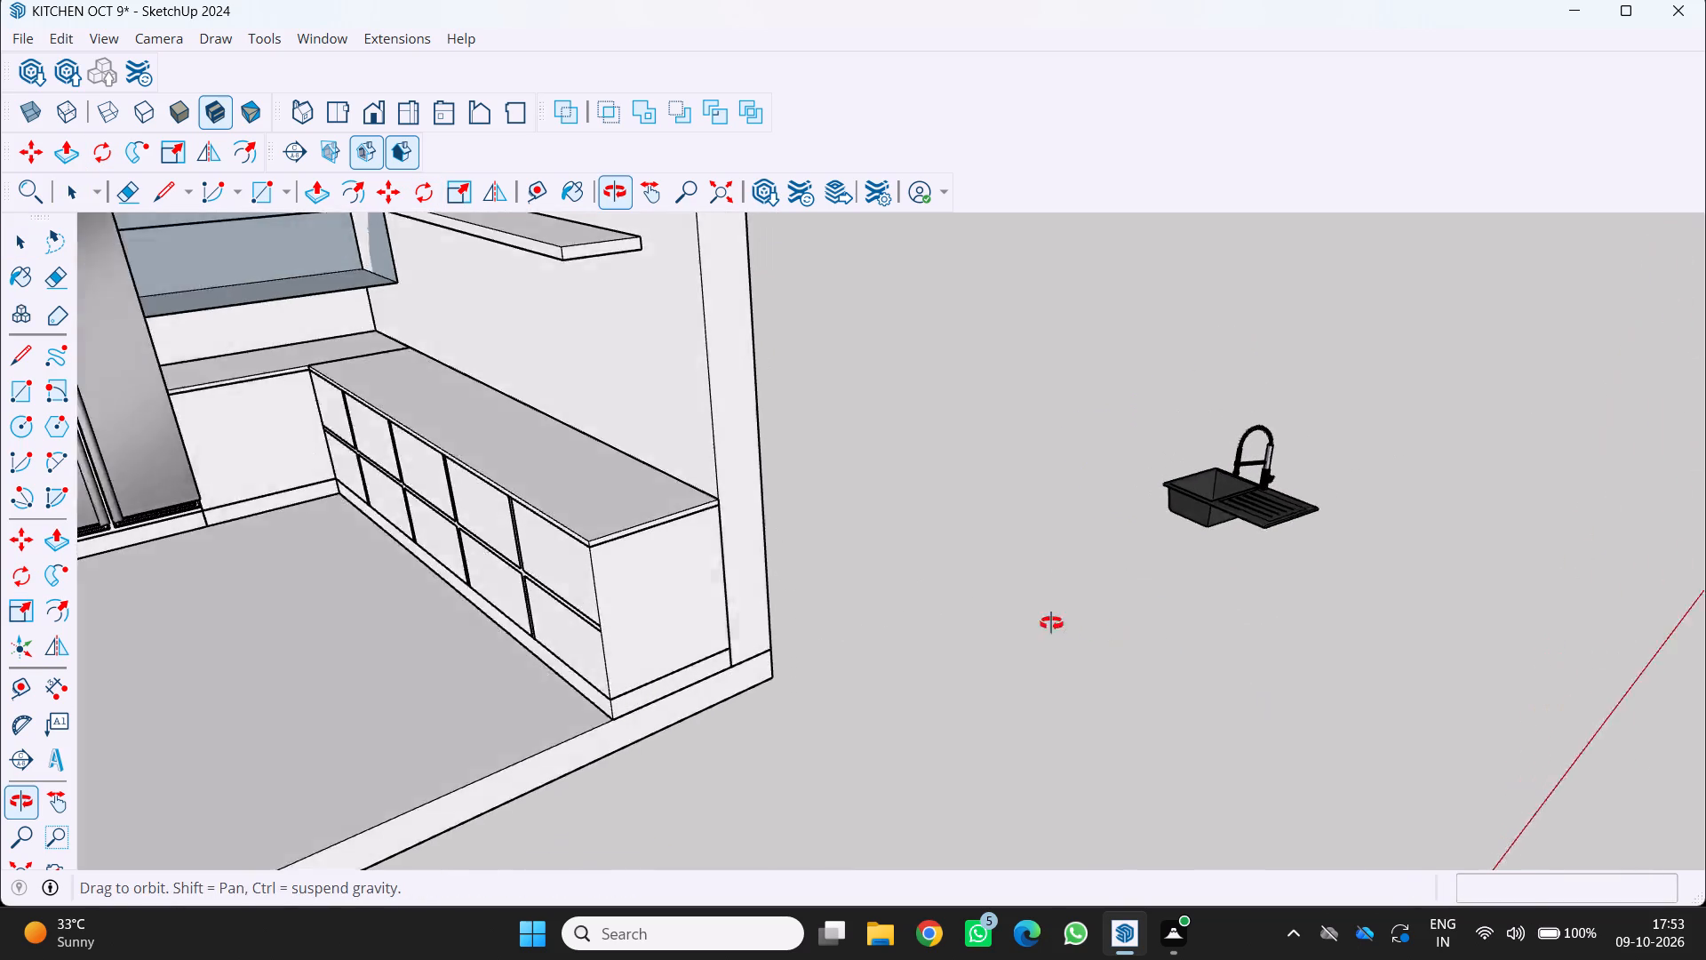
middle_drag(1051, 623, 1020, 607)
key(q)
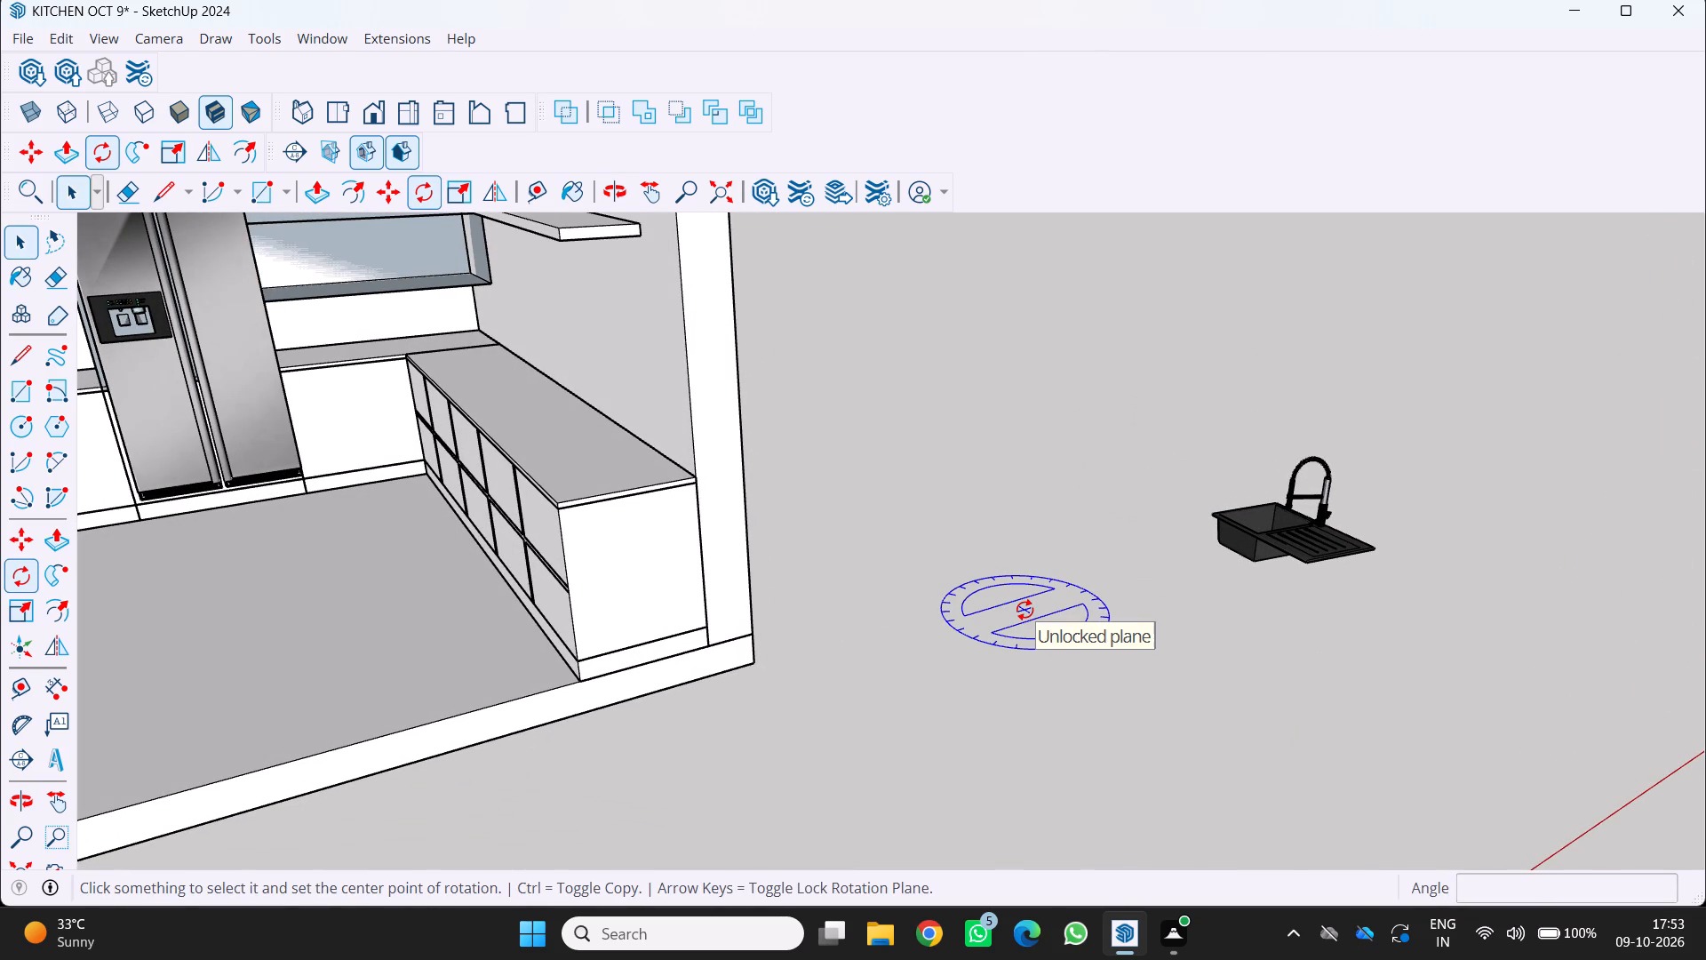
key(Up)
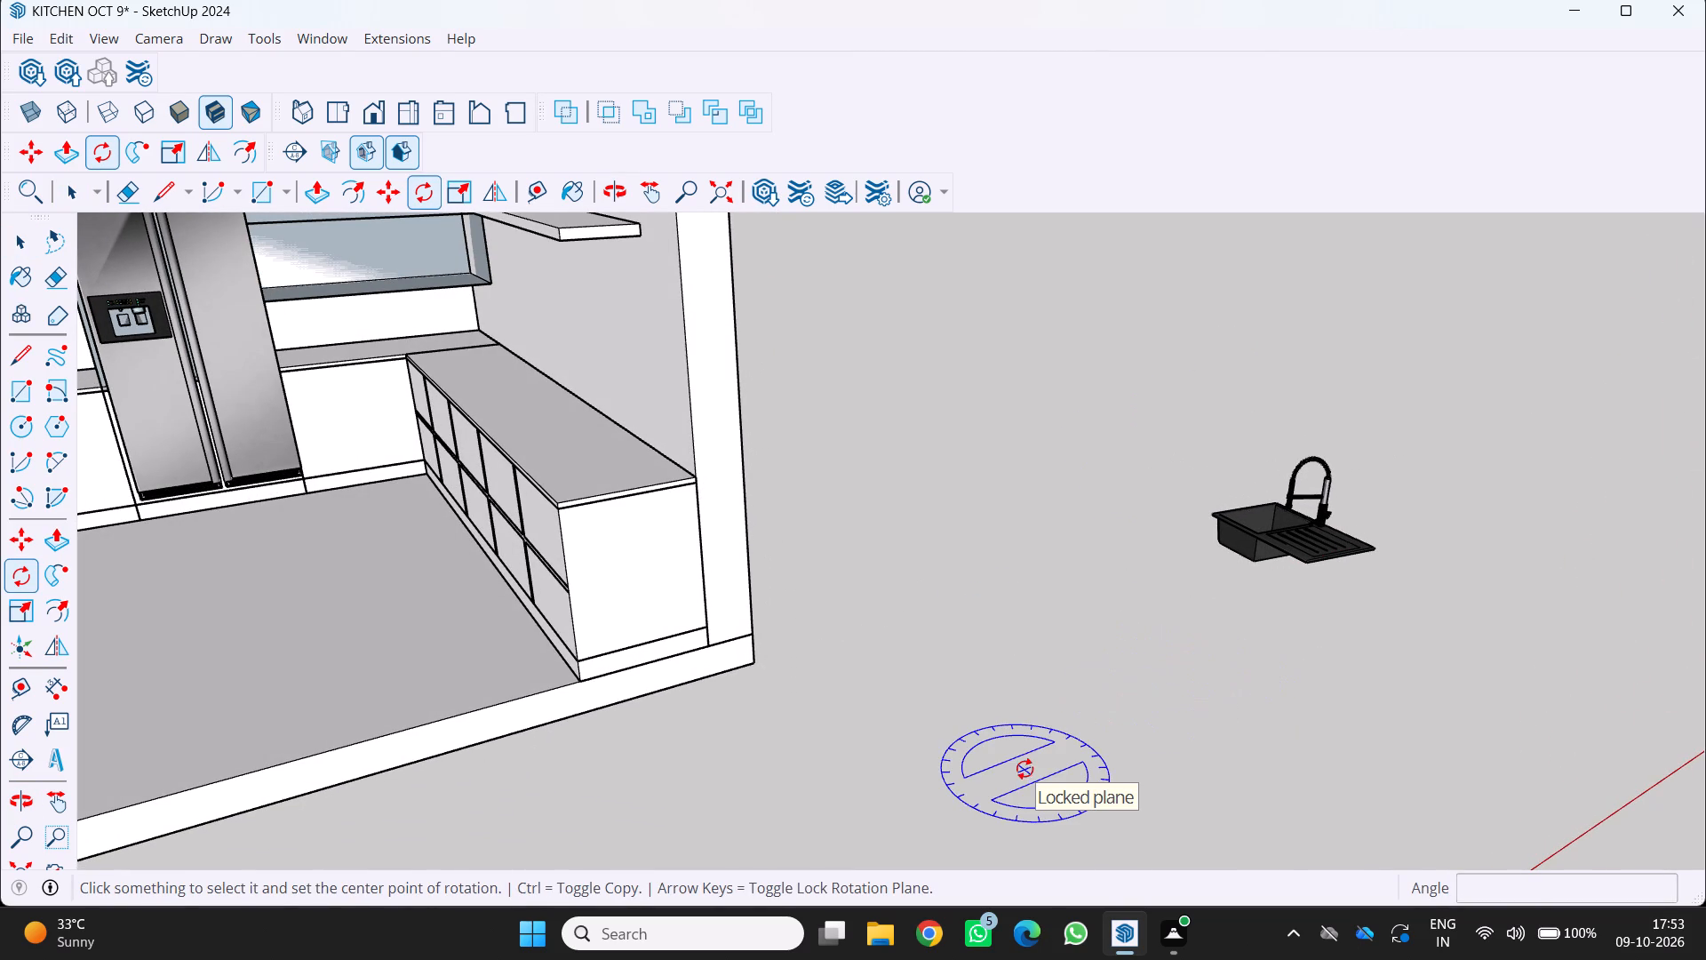
click(1311, 560)
click(1373, 549)
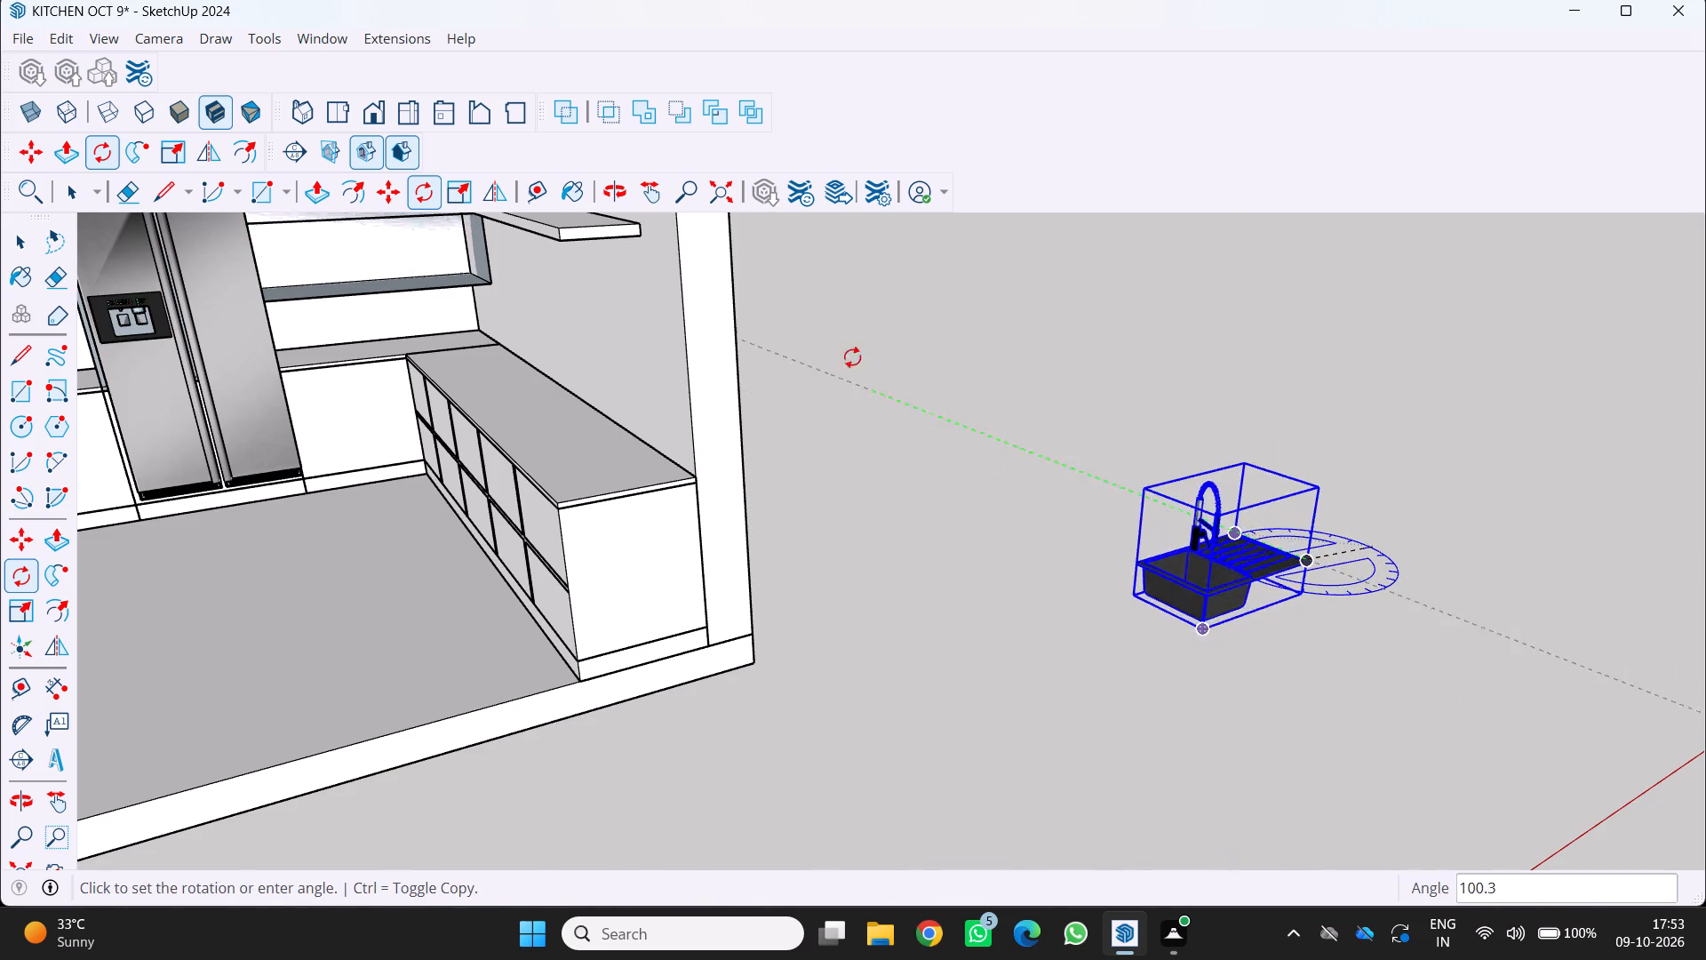
click(821, 308)
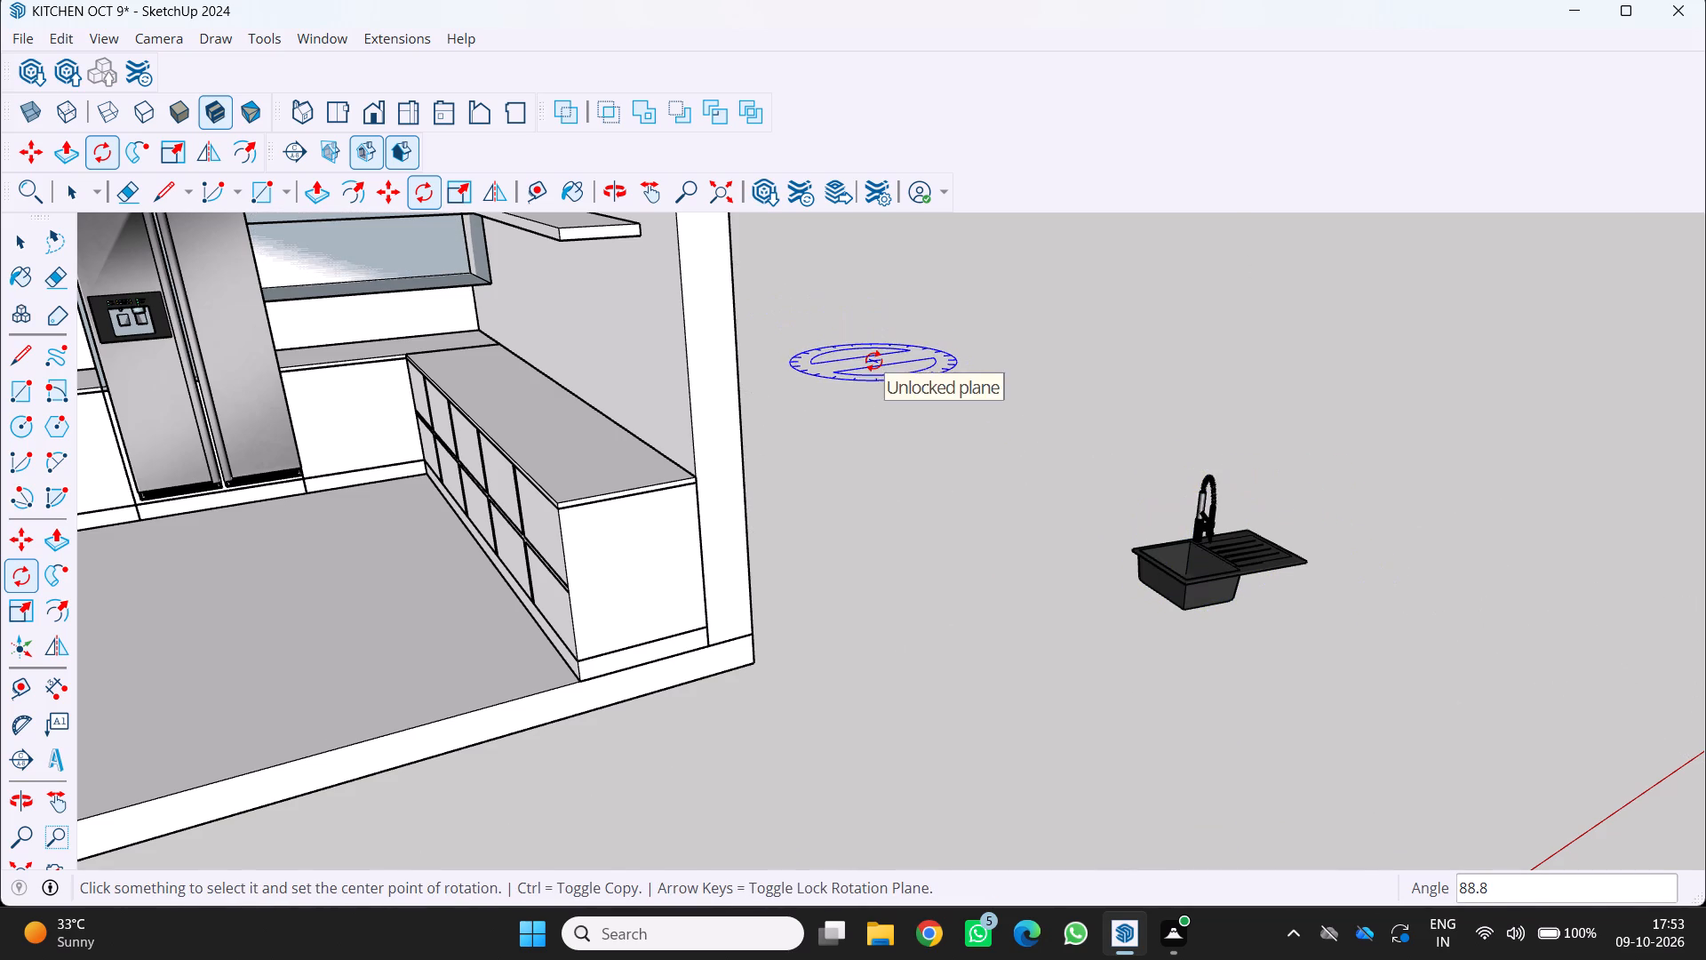
key(space)
Draw a reference line parallel to the red axis on the open ground in front of the sink.
middle_drag(1283, 668, 1252, 679)
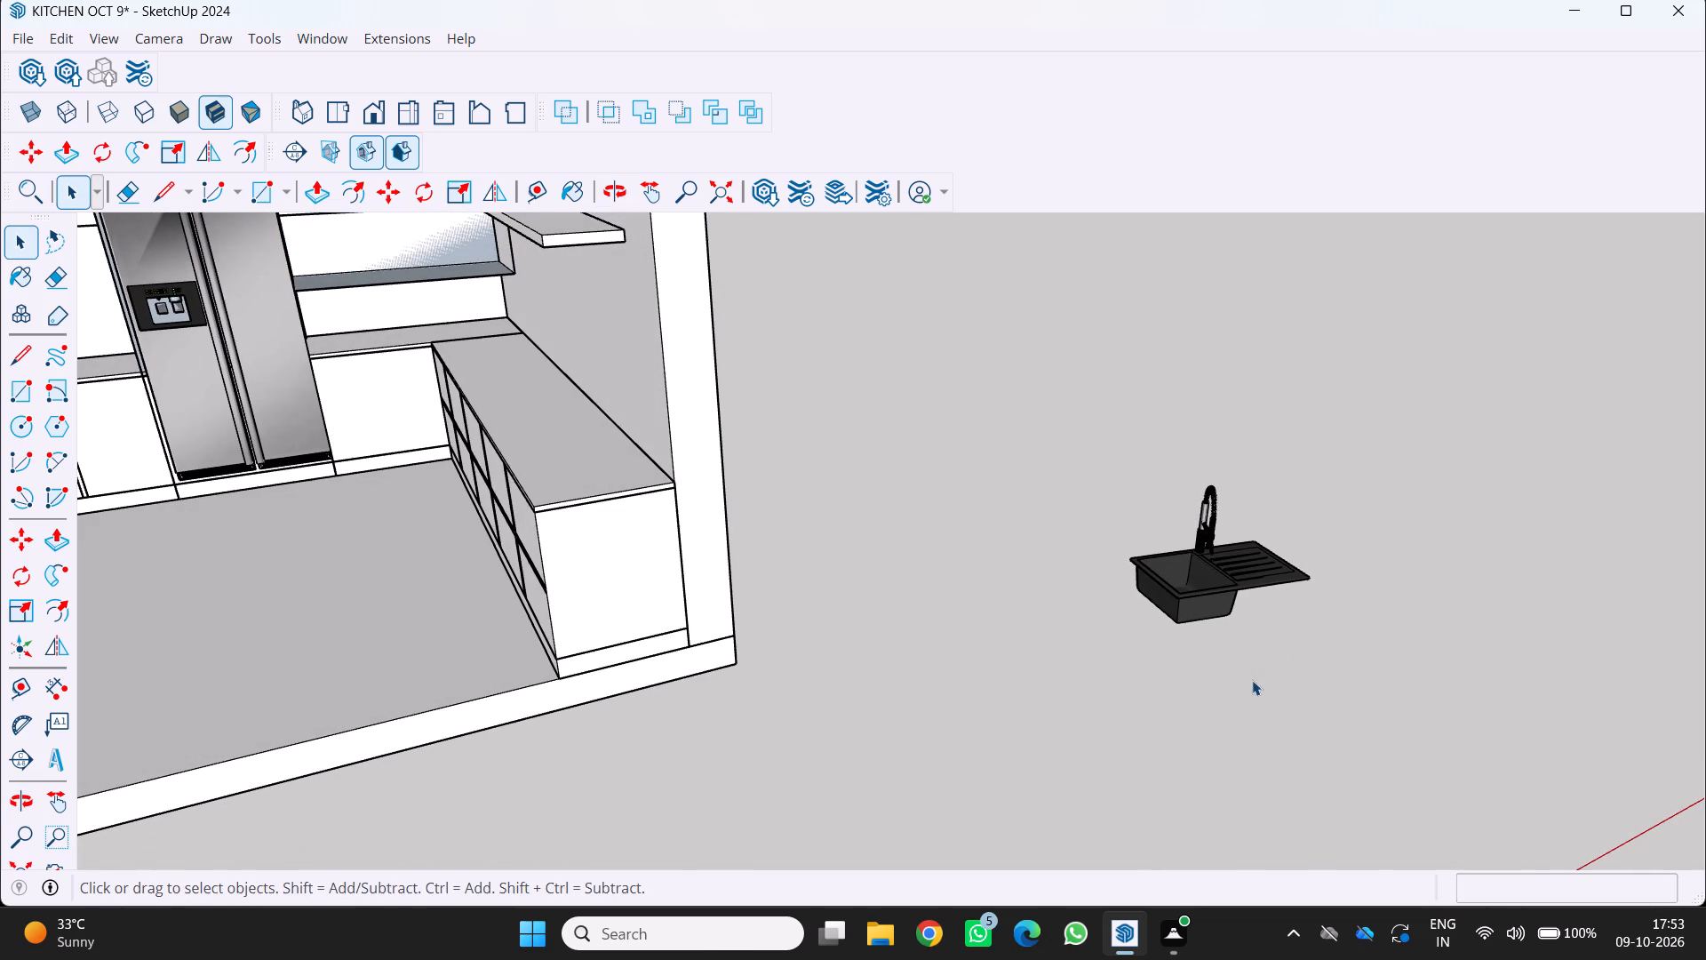
key(l)
key(Return)
click(1236, 699)
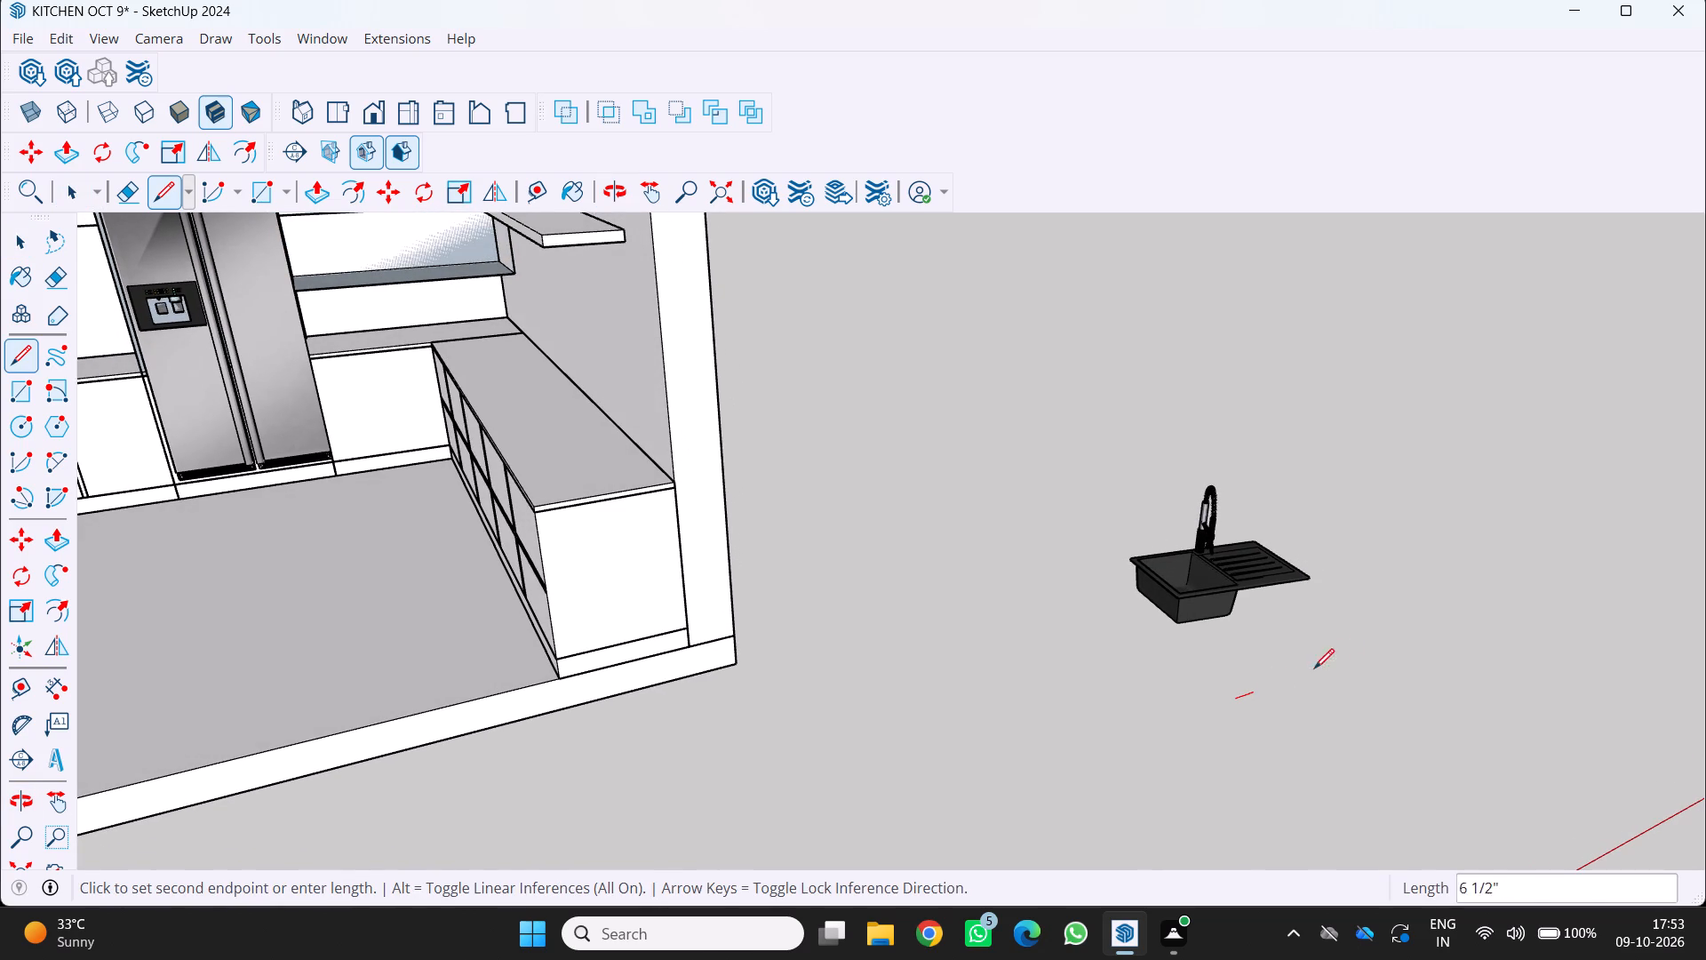
key(Right)
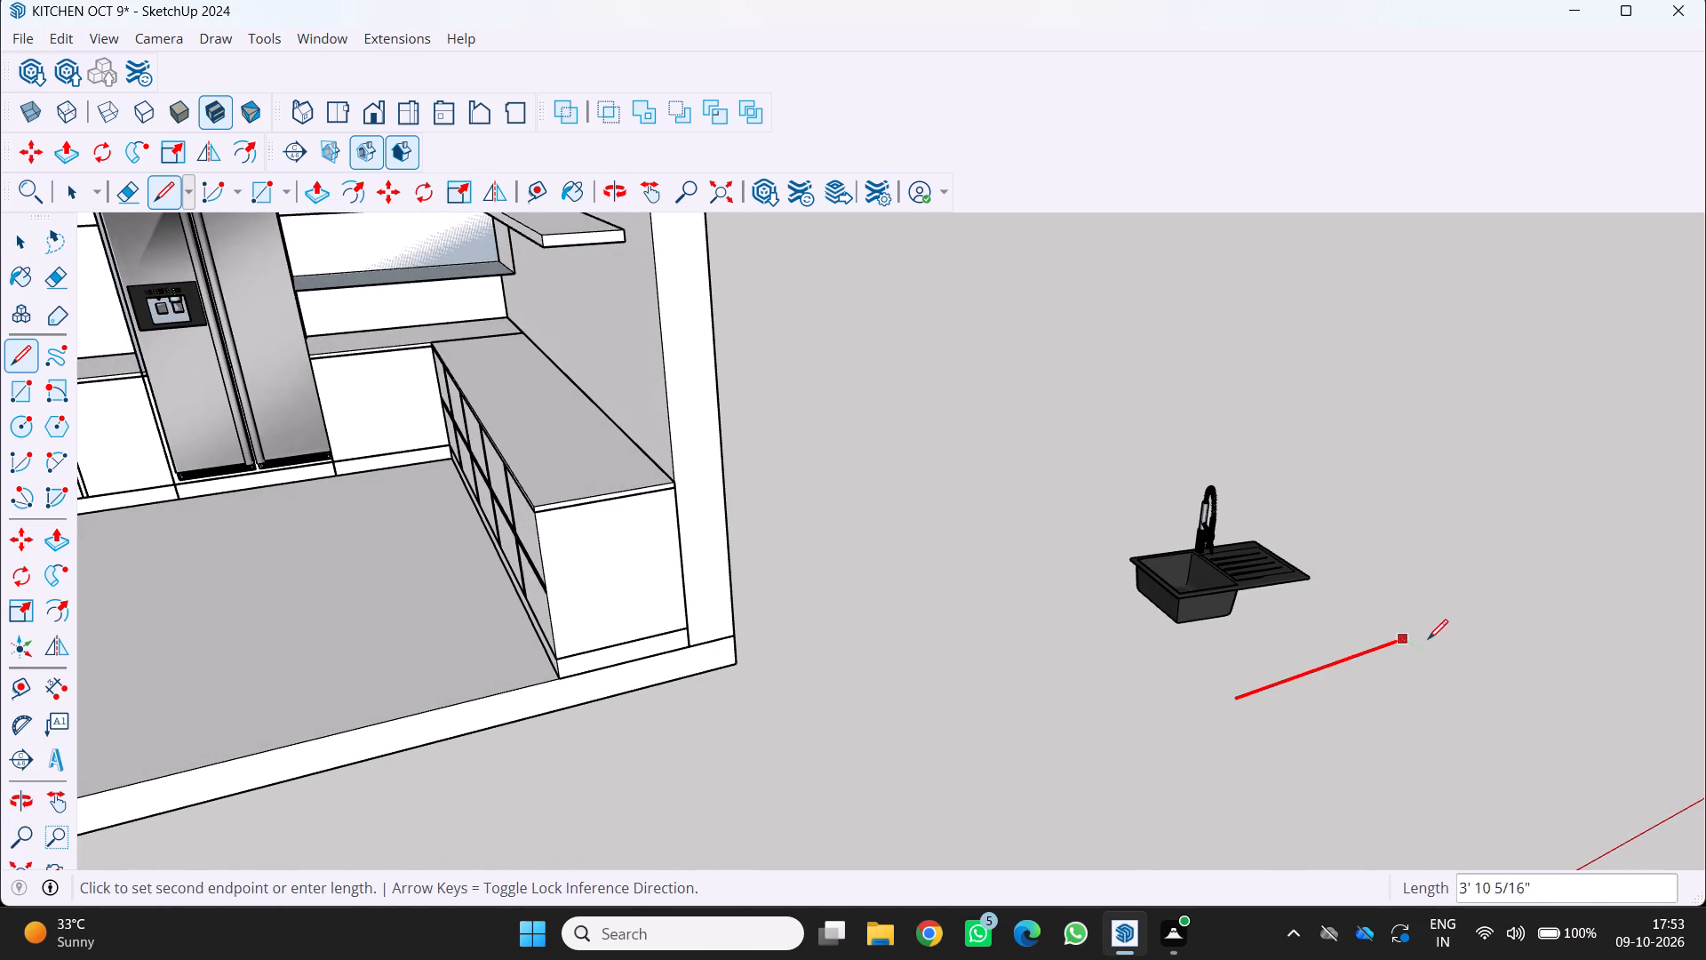